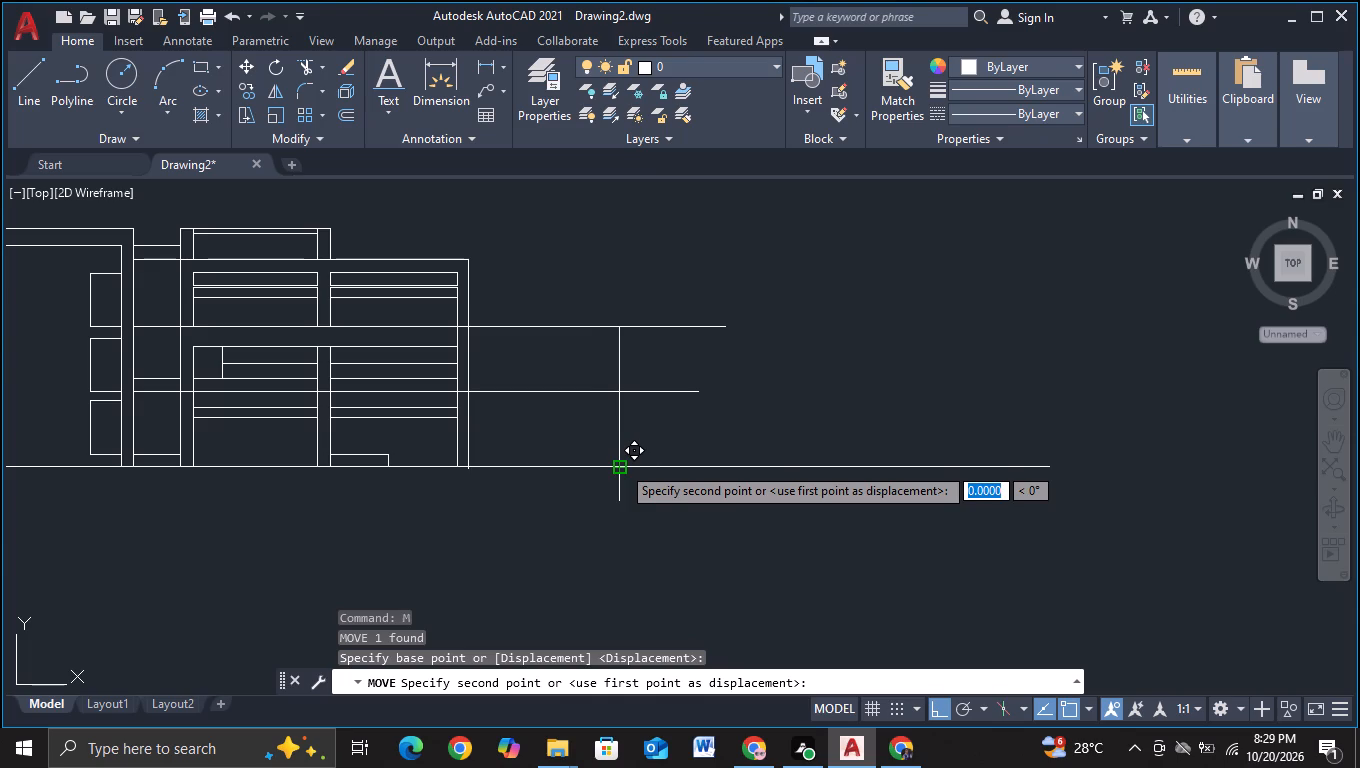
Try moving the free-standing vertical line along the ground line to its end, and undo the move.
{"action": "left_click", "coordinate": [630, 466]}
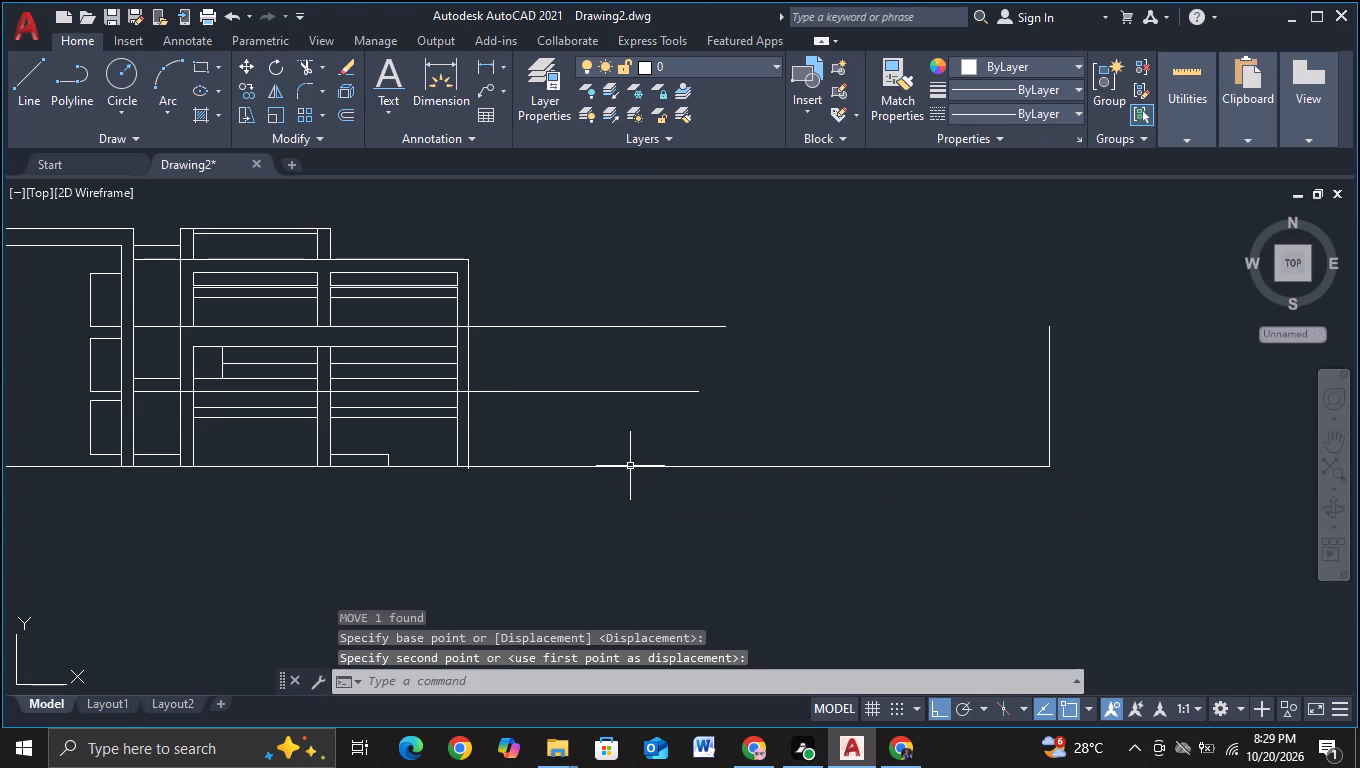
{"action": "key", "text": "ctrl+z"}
Move the free-standing vertical line slightly to the right along the ground line, with object snap turned off for placement.
{"action": "left_click", "coordinate": [620, 442]}
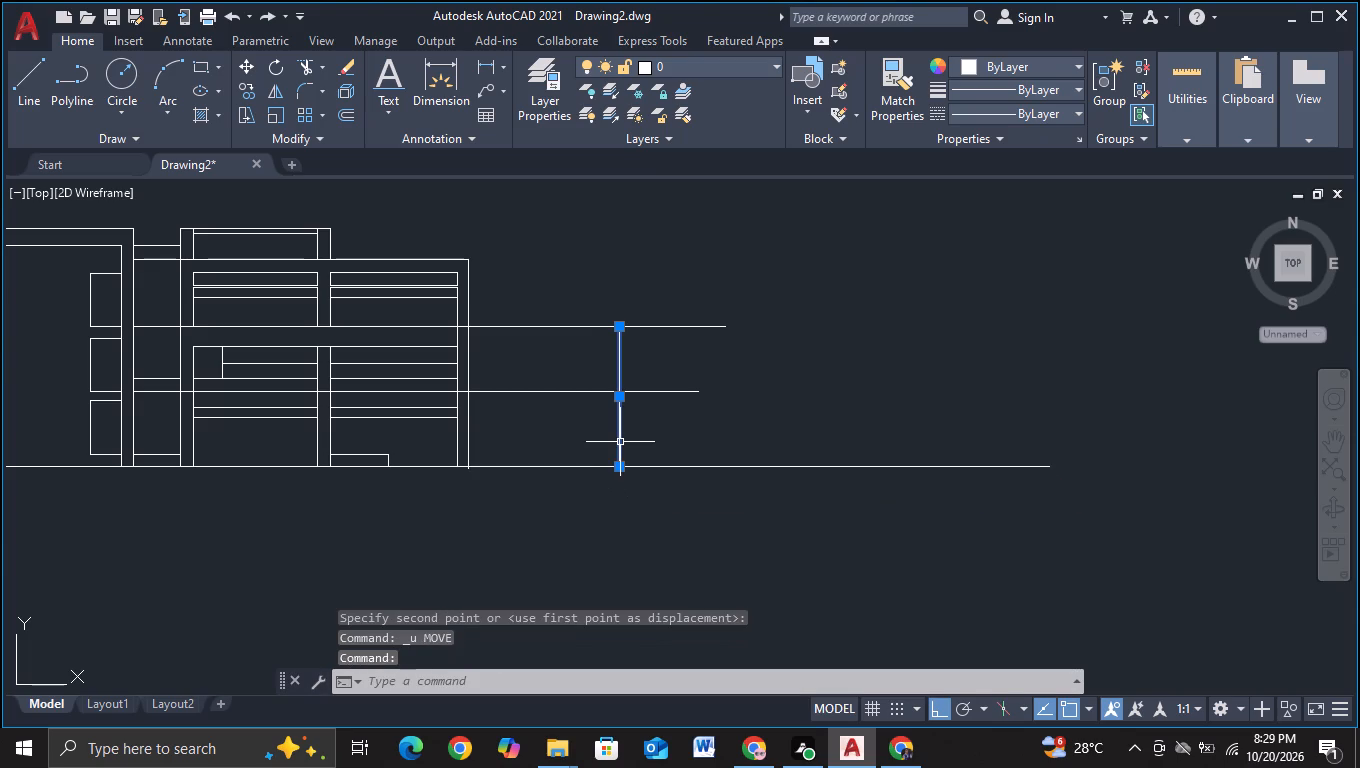
{"action": "key", "text": "m"}
{"action": "left_click", "coordinate": [683, 484]}
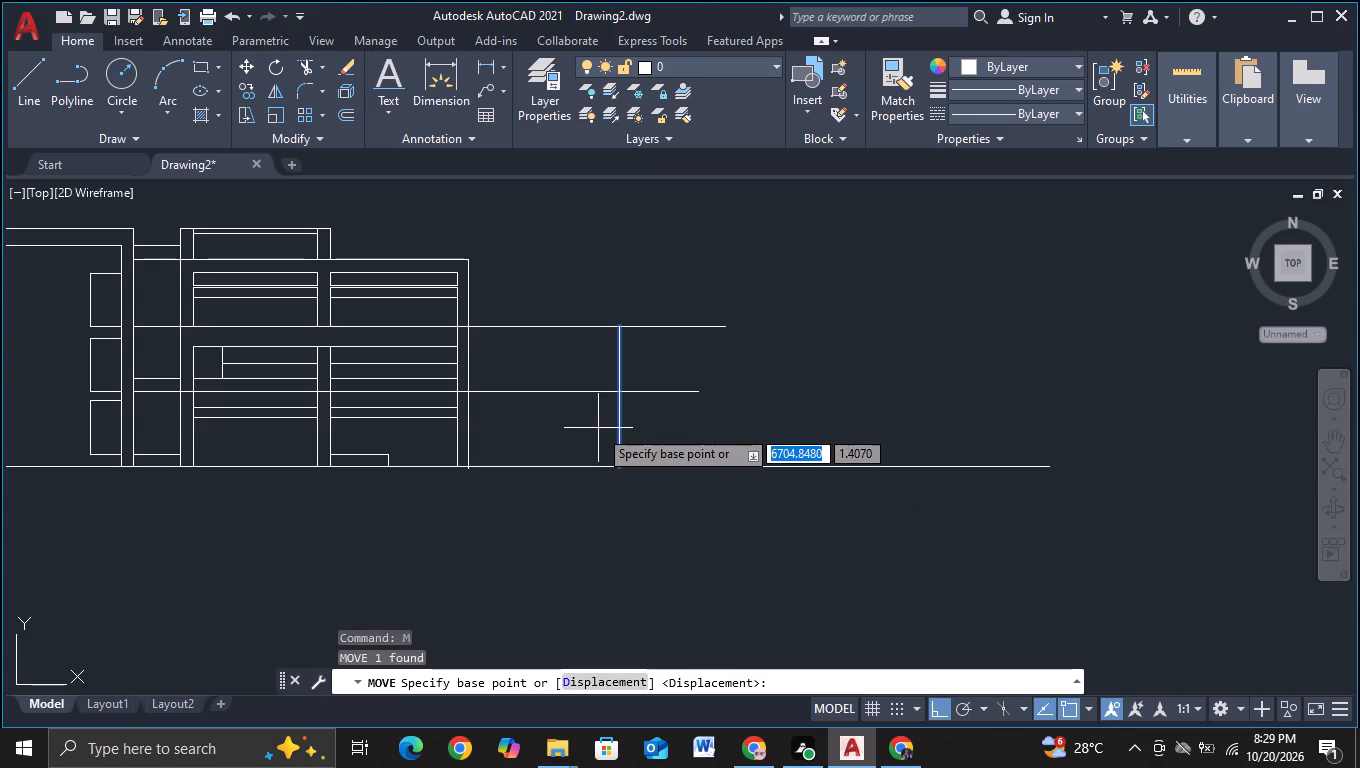
{"action": "left_click", "coordinate": [611, 427]}
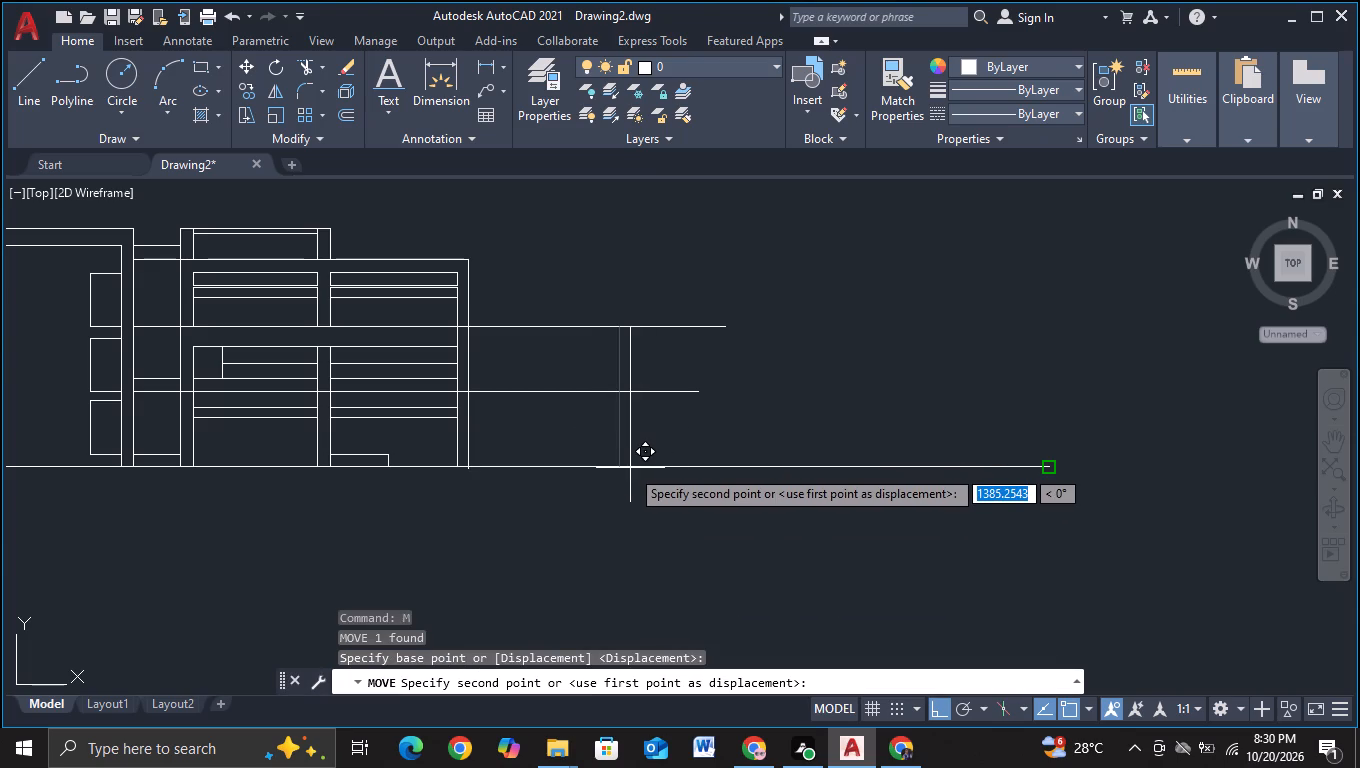
{"action": "key", "text": "F3"}
{"action": "left_click", "coordinate": [630, 468]}
{"action": "key", "text": "Escape"}
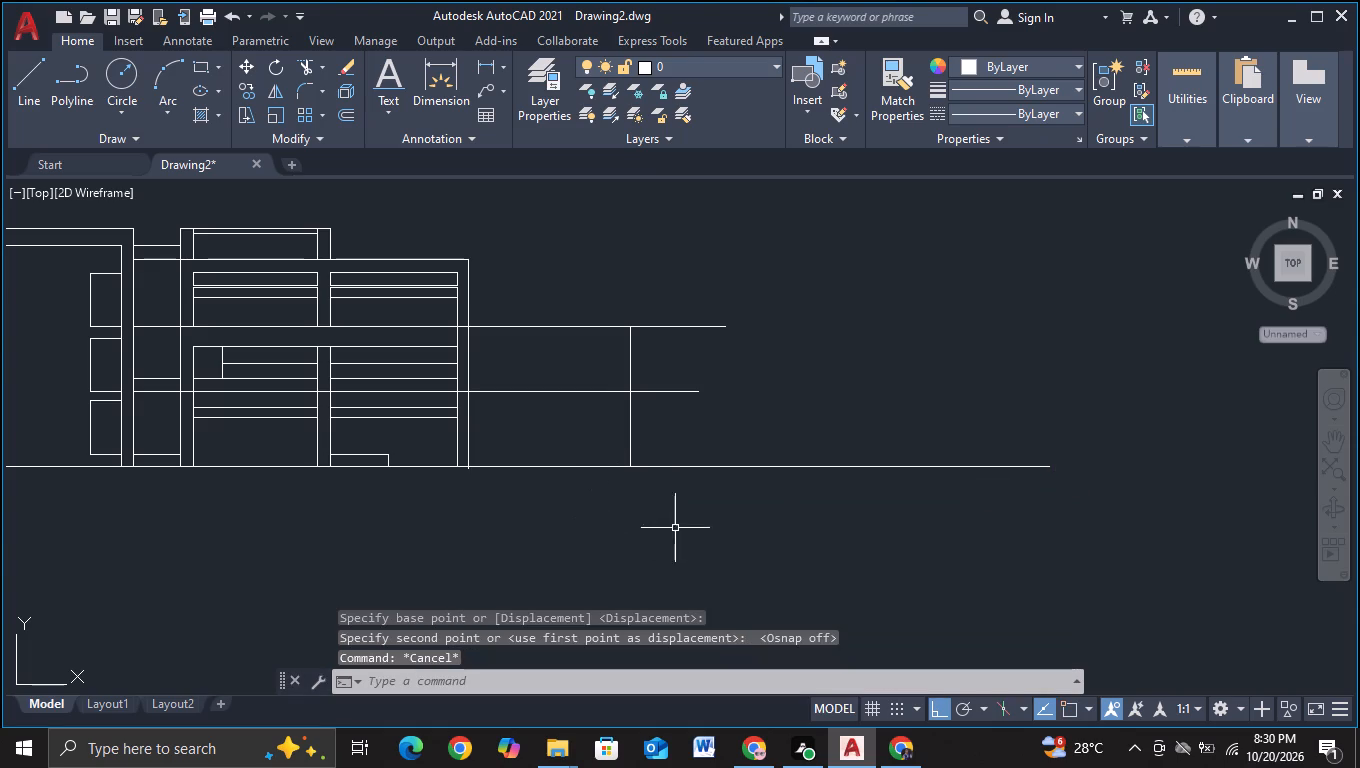
Turn object snap on and extend the lower floor line to the right with a line about 203 units long.
{"action": "middle_click_drag", "start_coordinate": [688, 531], "coordinate": [663, 498]}
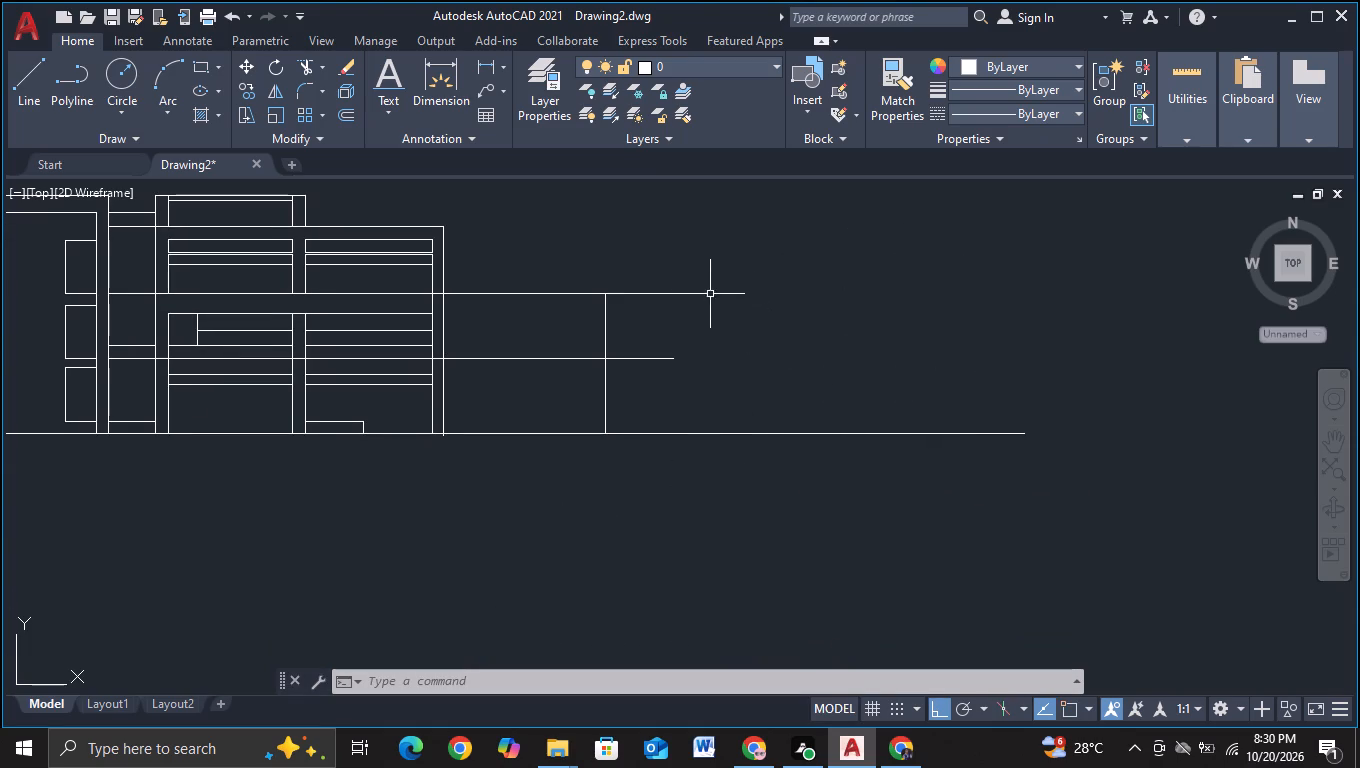
{"action": "left_click", "coordinate": [33, 110]}
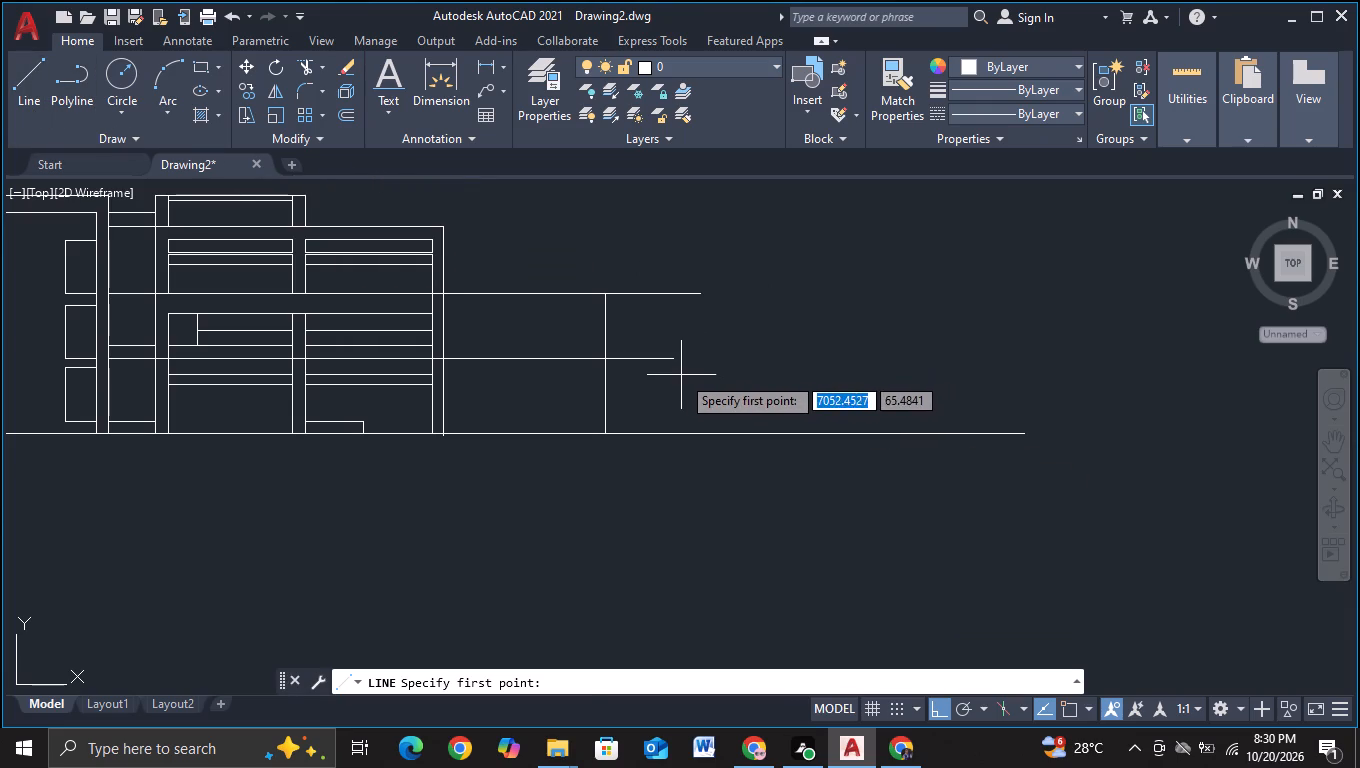
{"action": "key", "text": "F3"}
{"action": "left_click", "coordinate": [671, 370]}
{"action": "key", "text": "Escape"}
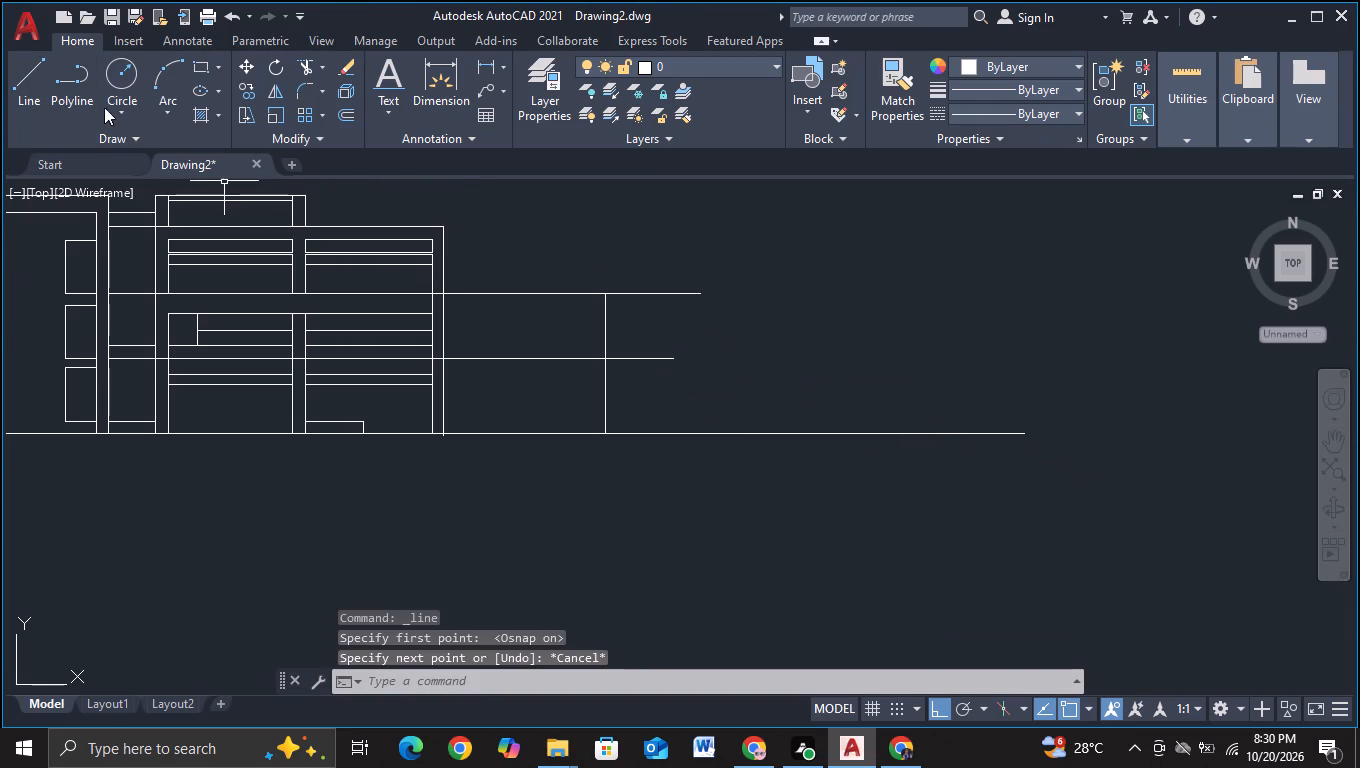
{"action": "left_click", "coordinate": [34, 96]}
{"action": "left_click", "coordinate": [673, 360]}
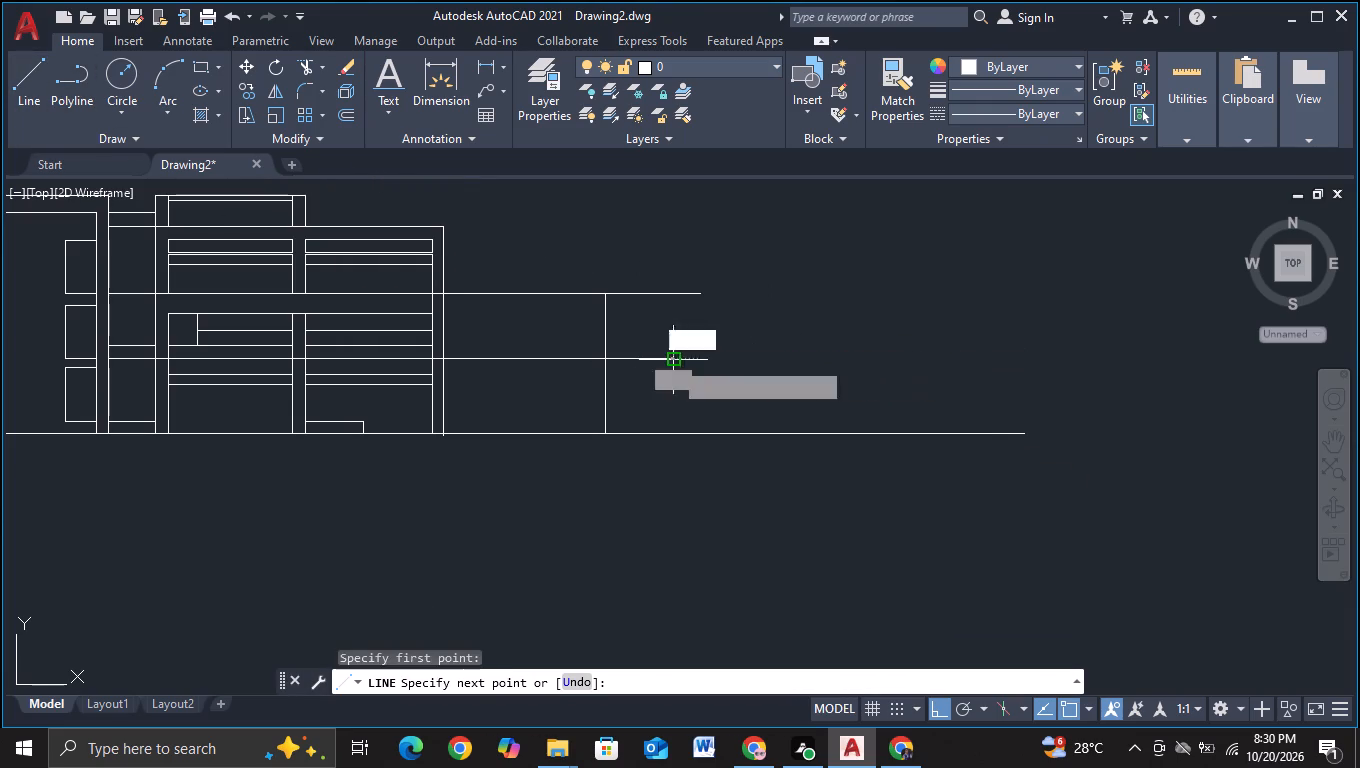
{"action": "left_click", "coordinate": [736, 358]}
{"action": "key", "text": "Escape"}
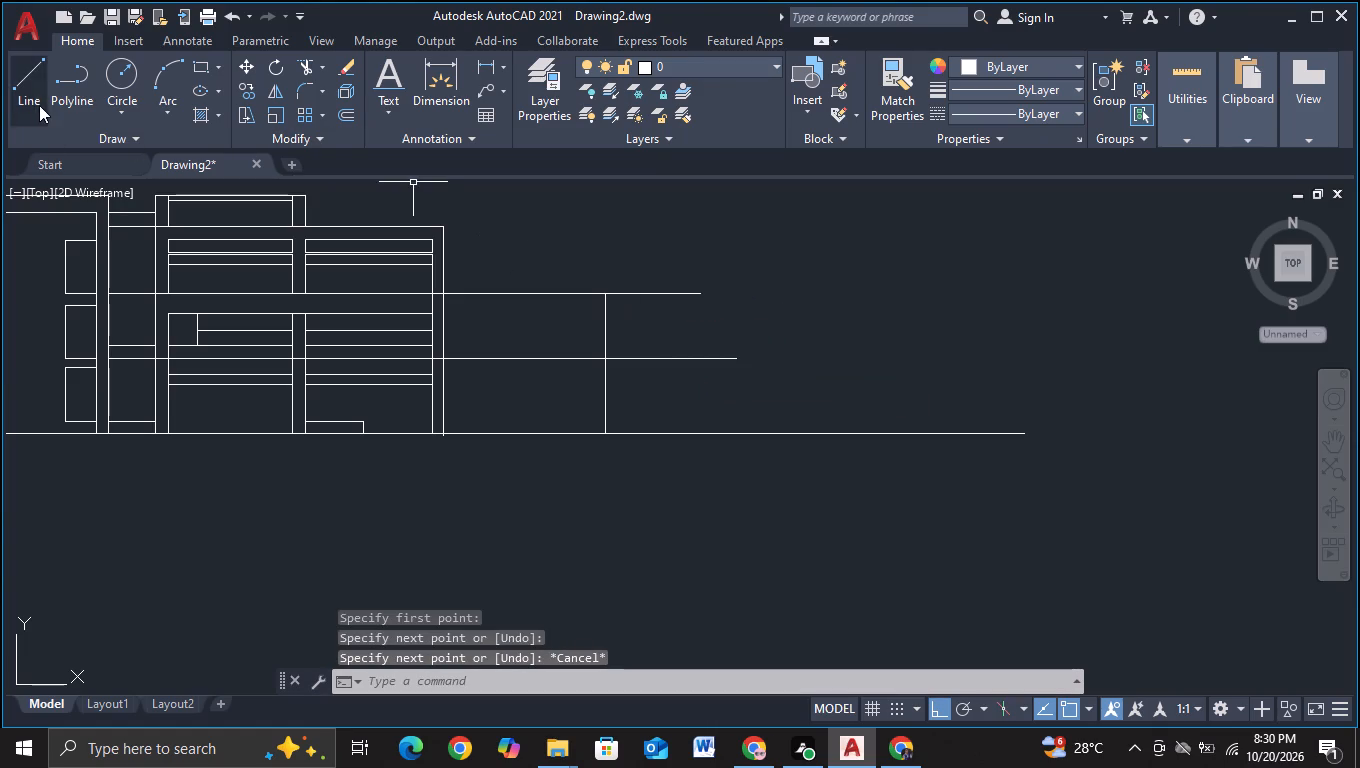
Extend the upper floor line about 115 units to align with the lower one's end, continuing vertically down about 814 units past the ground line.
{"action": "left_click", "coordinate": [39, 105]}
{"action": "left_click", "coordinate": [707, 295]}
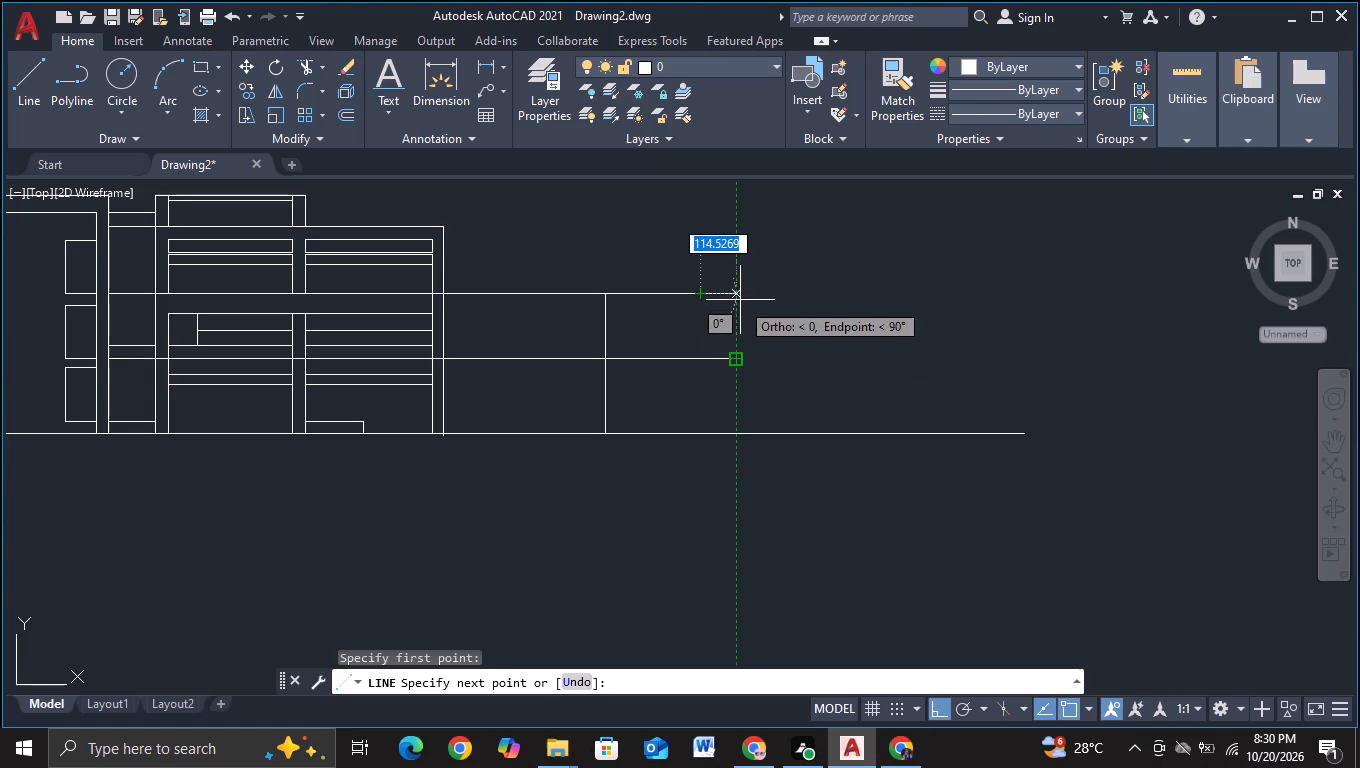
{"action": "left_click", "coordinate": [731, 300]}
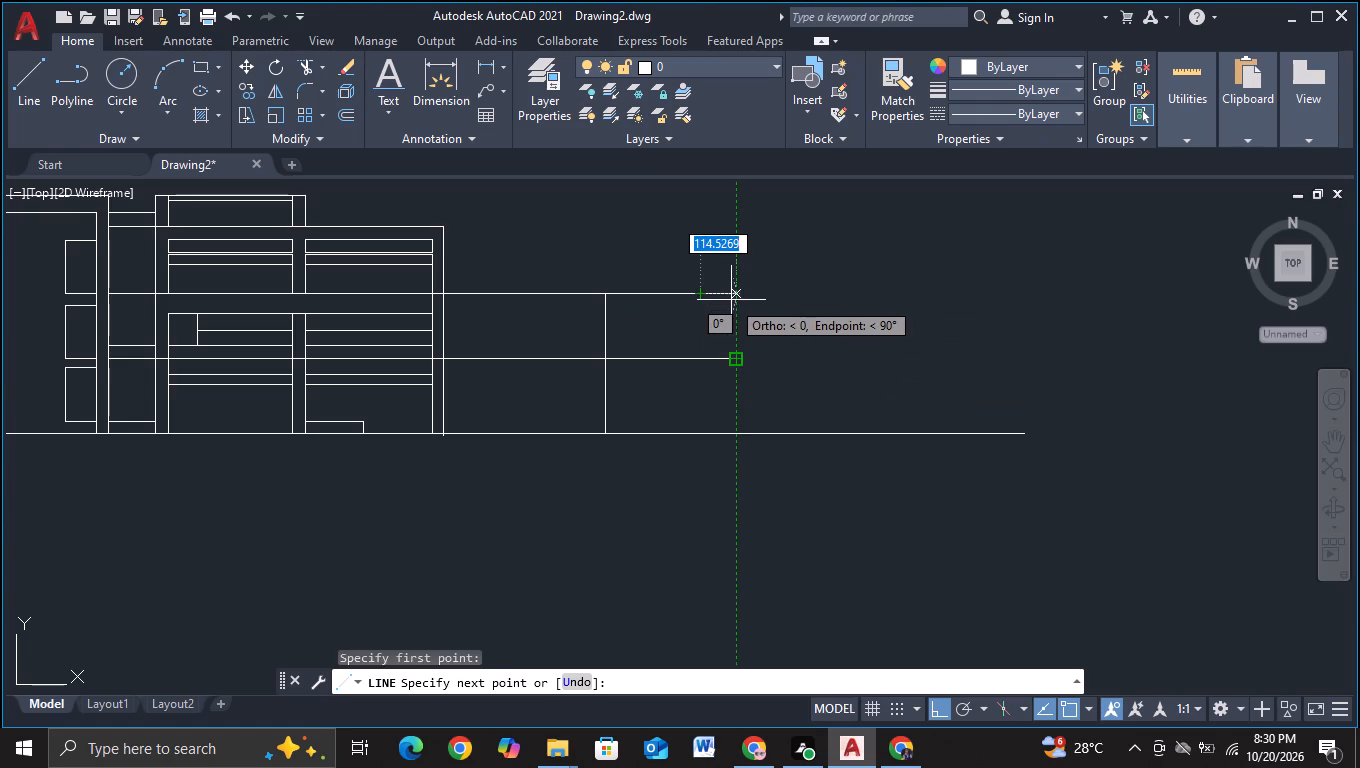
{"action": "left_click", "coordinate": [698, 548]}
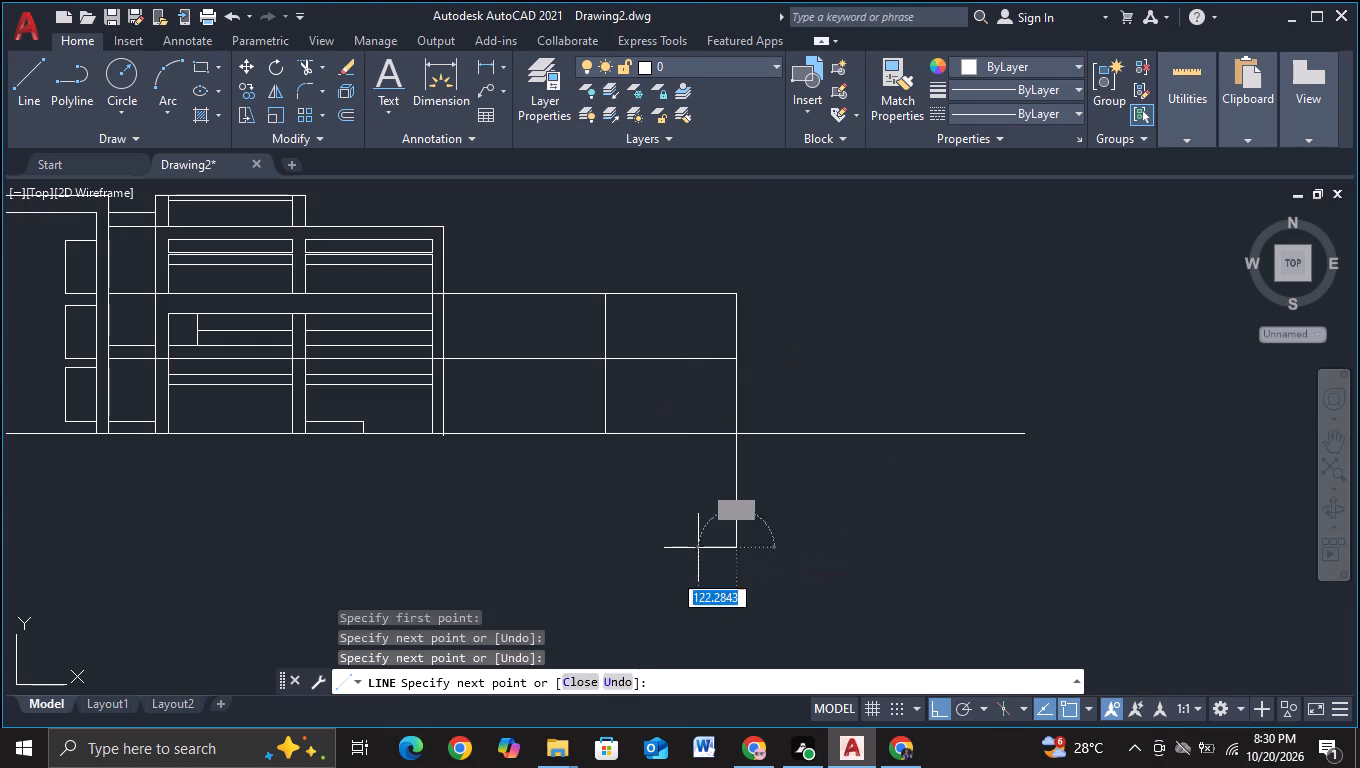
{"action": "key", "text": "Escape"}
{"action": "key", "text": "Escape"}
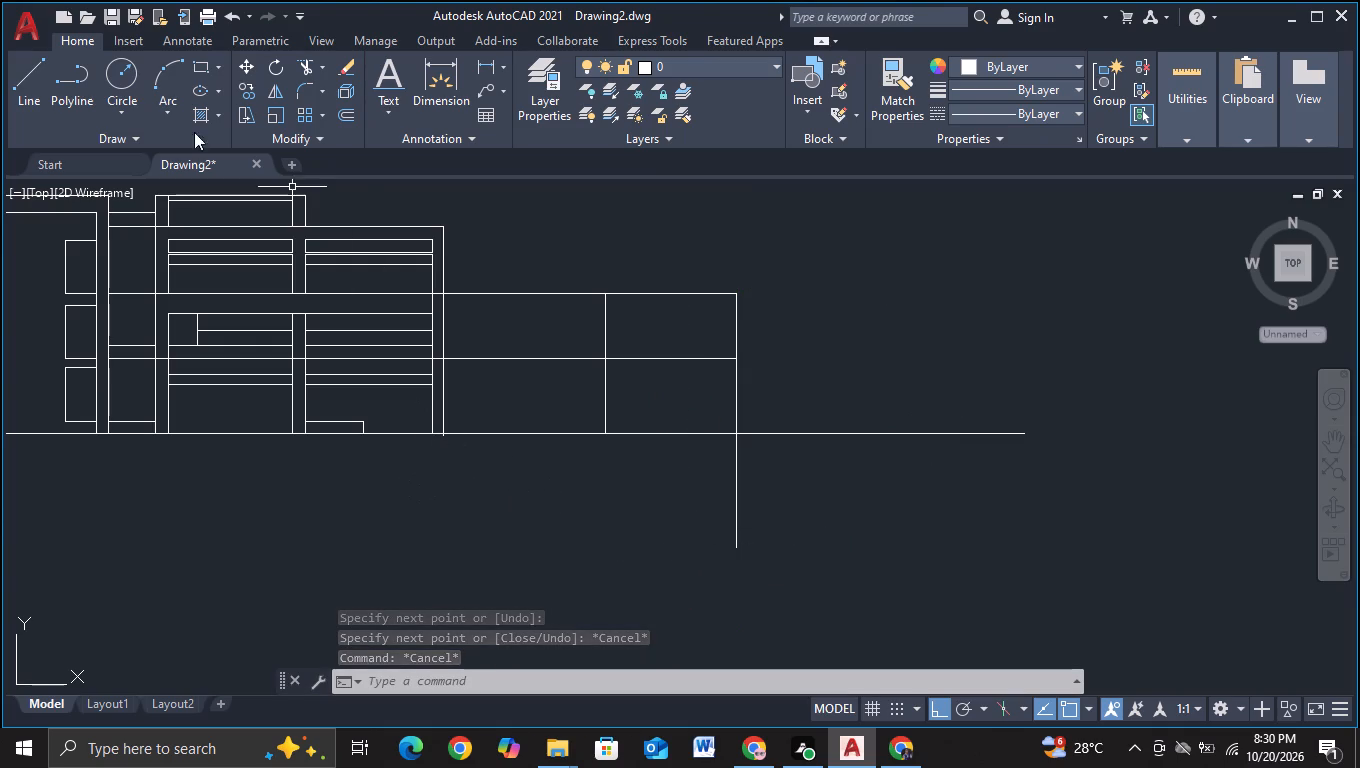
Draw a three-sided rectangular band from the right column's inner edge, ending just short of the free-standing vertical line and returning to the column.
{"action": "left_click", "coordinate": [46, 101]}
{"action": "left_click", "coordinate": [430, 319]}
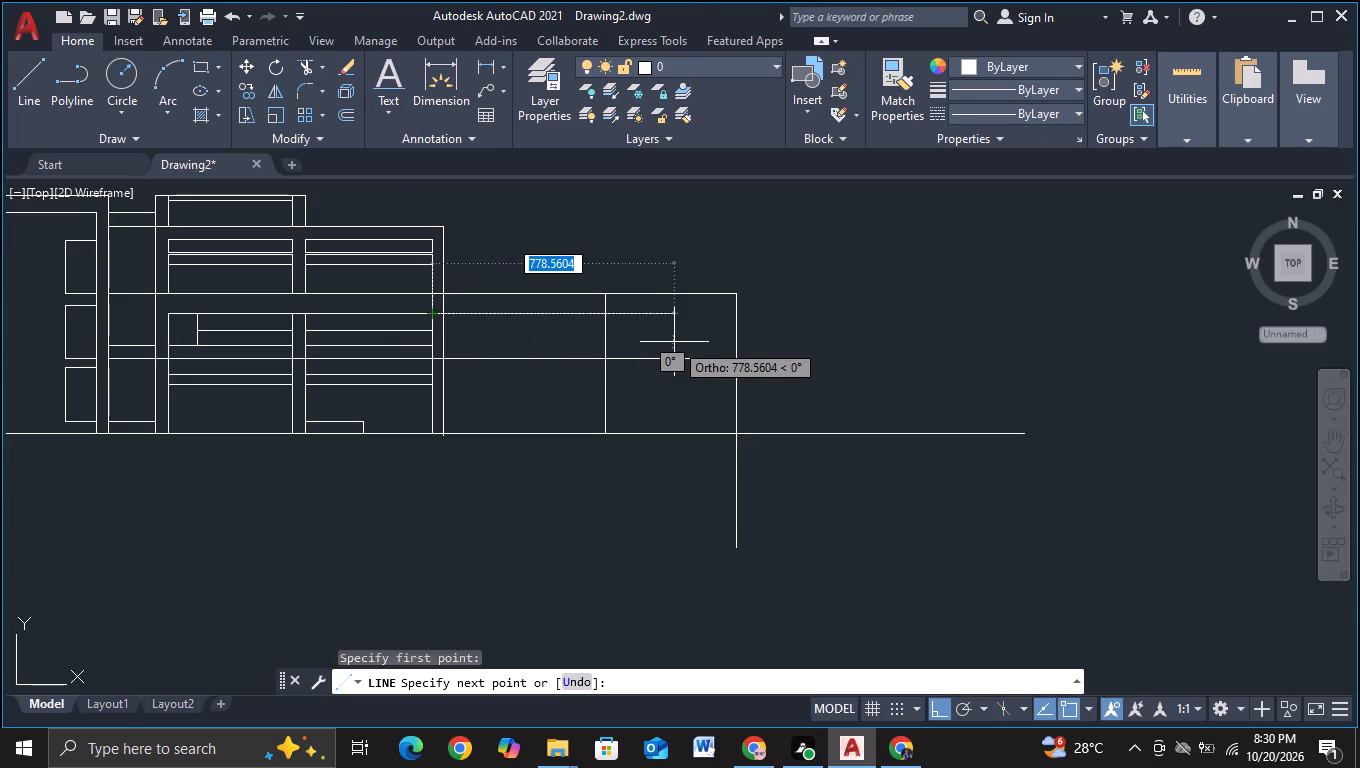
{"action": "left_click", "coordinate": [589, 334]}
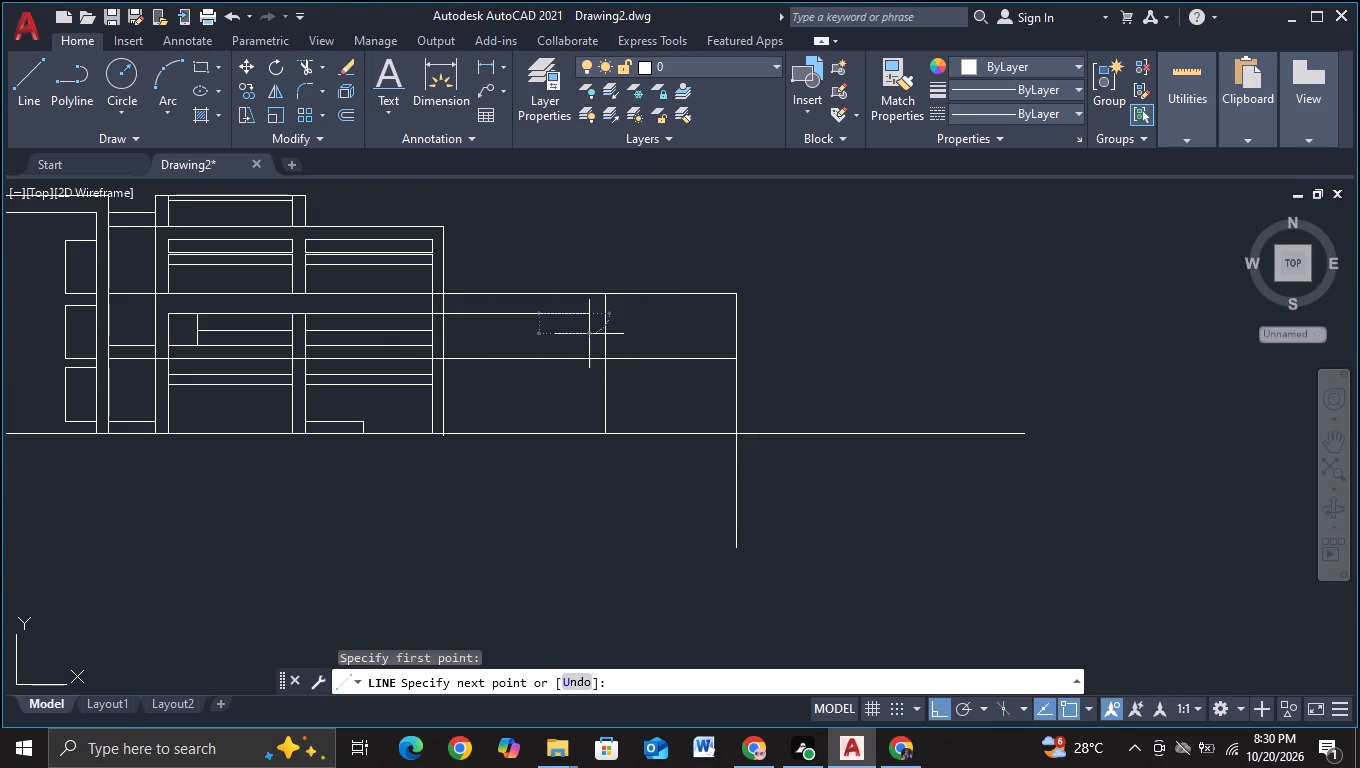
{"action": "scroll", "coordinate": [591, 368], "scroll_direction": "up", "scroll_amount": 1}
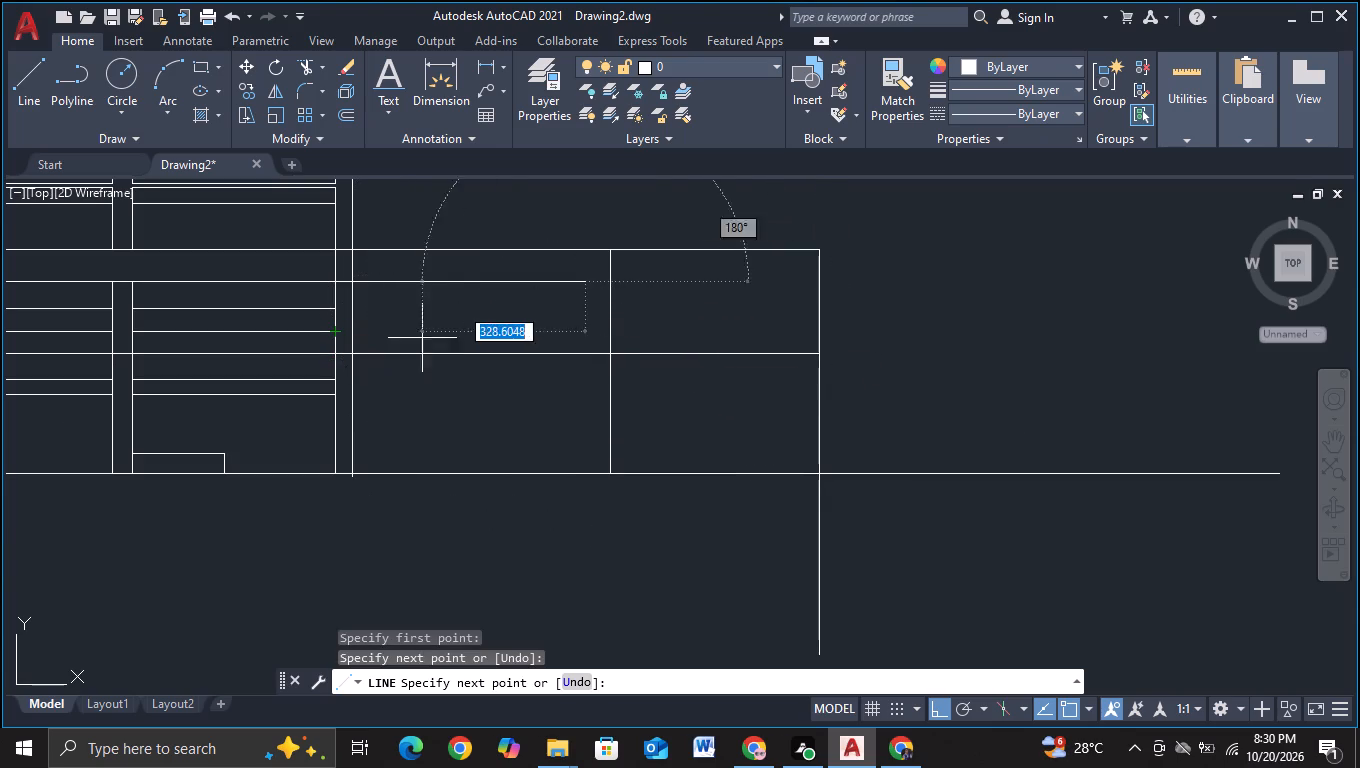
{"action": "left_click", "coordinate": [582, 334]}
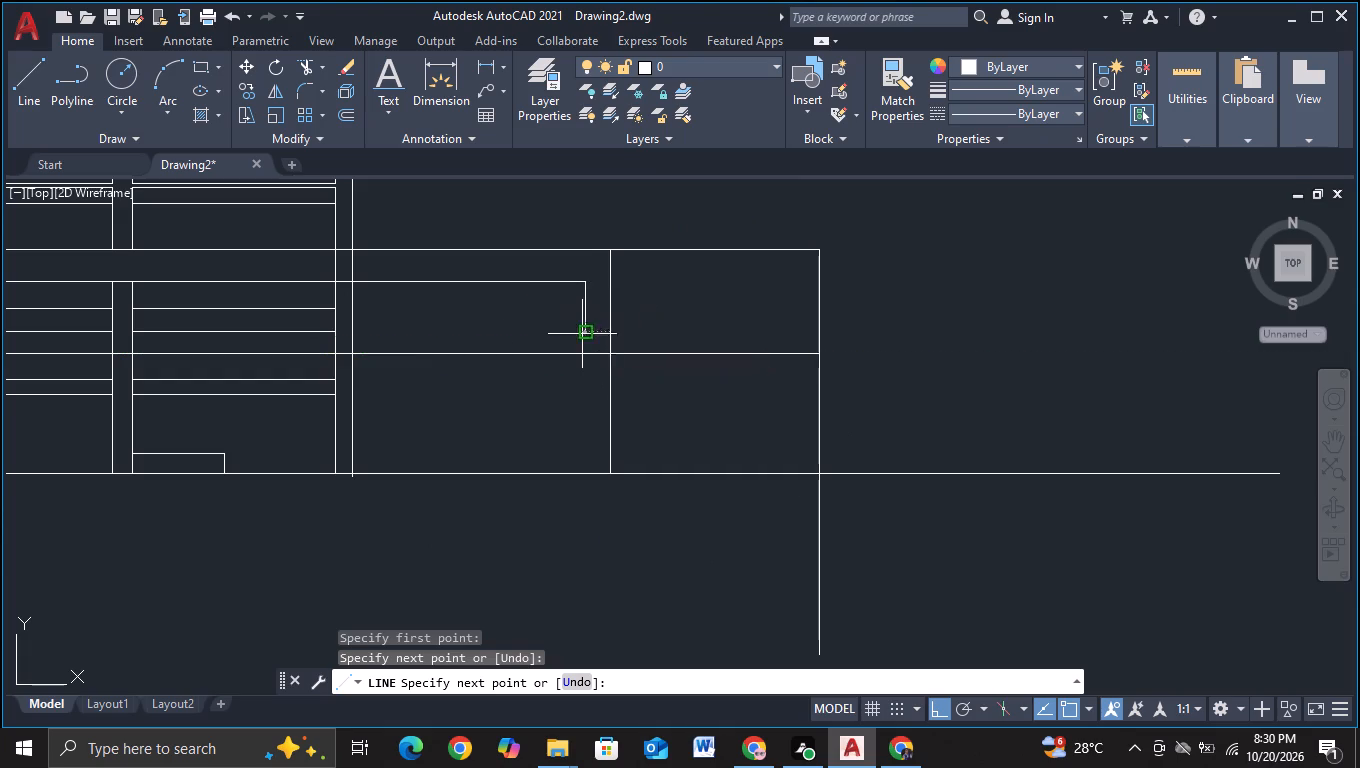
{"action": "left_click", "coordinate": [335, 334]}
{"action": "key", "text": "Escape"}
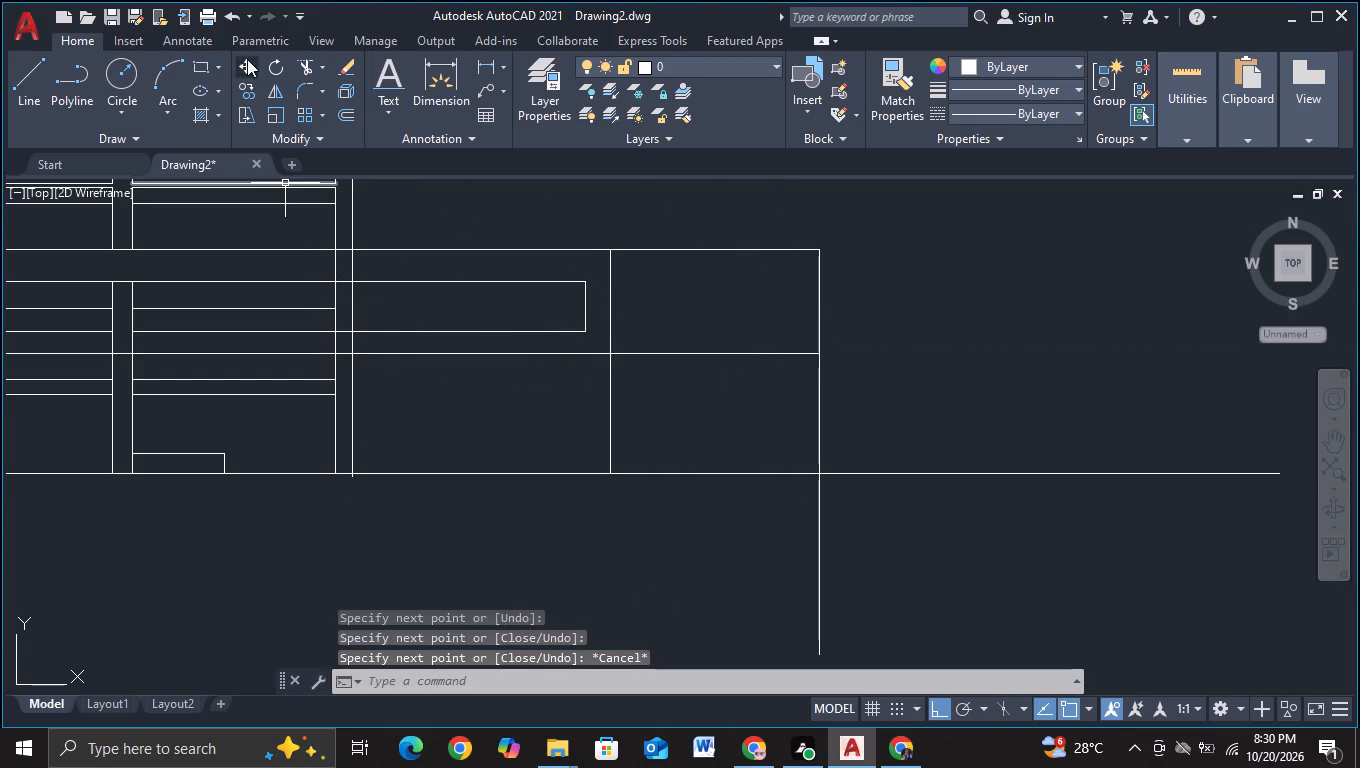
Trim the new band's top and bottom lines where they cross the right column.
{"action": "left_click", "coordinate": [300, 64]}
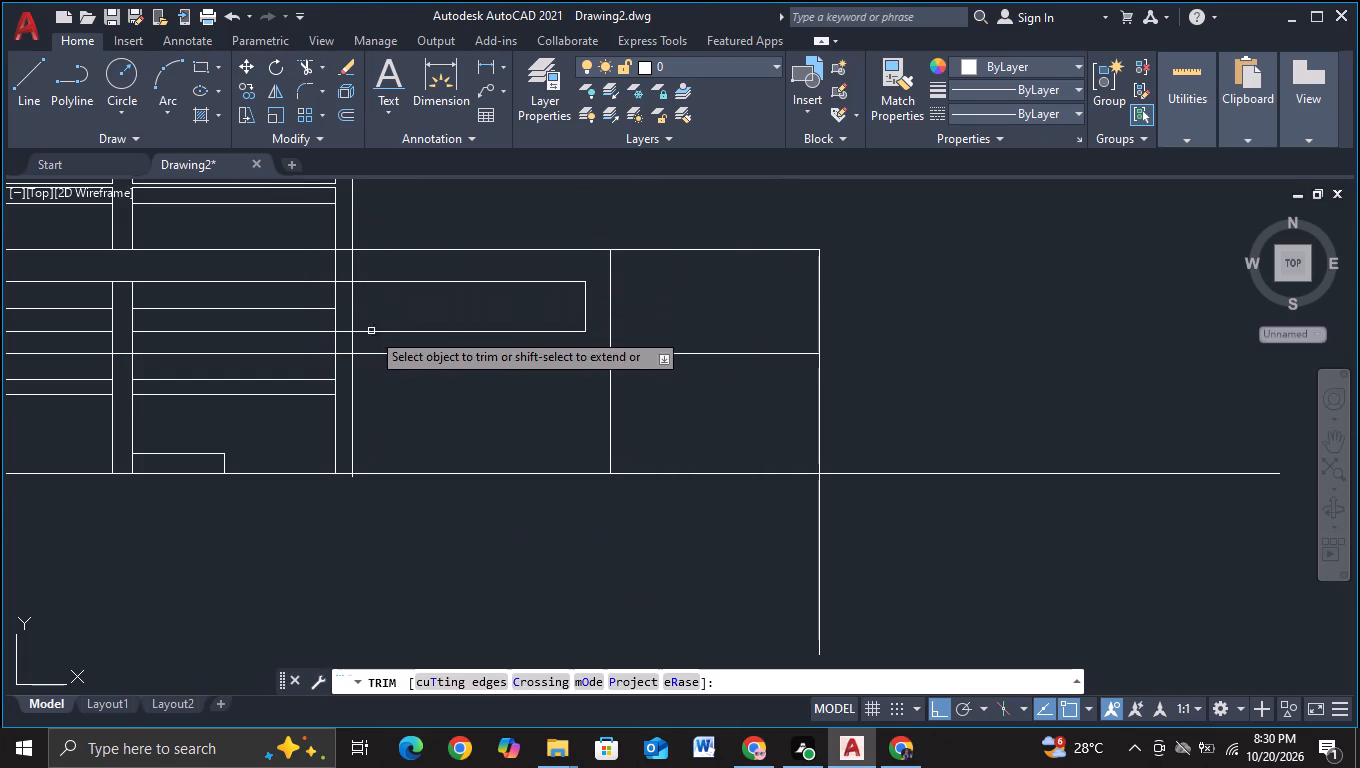
{"action": "left_click", "coordinate": [341, 283]}
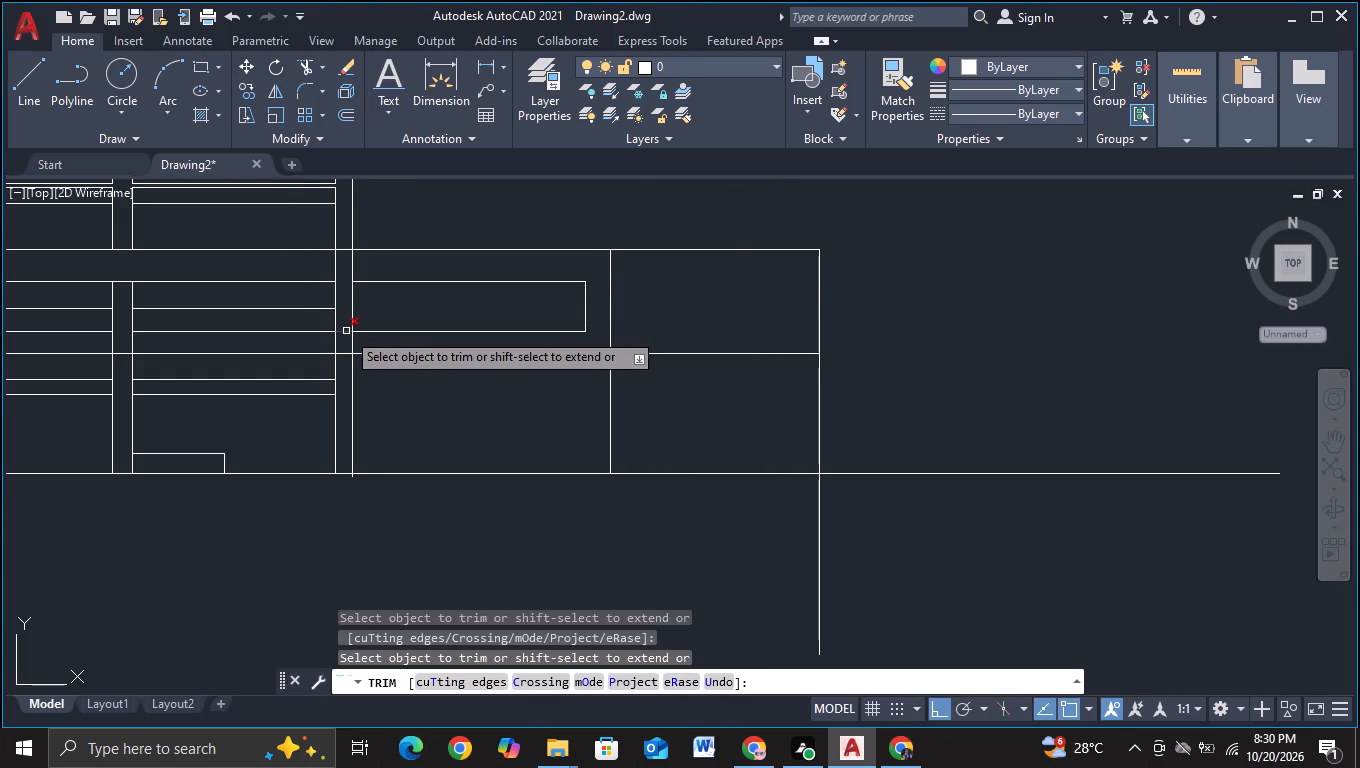
{"action": "left_click", "coordinate": [346, 331]}
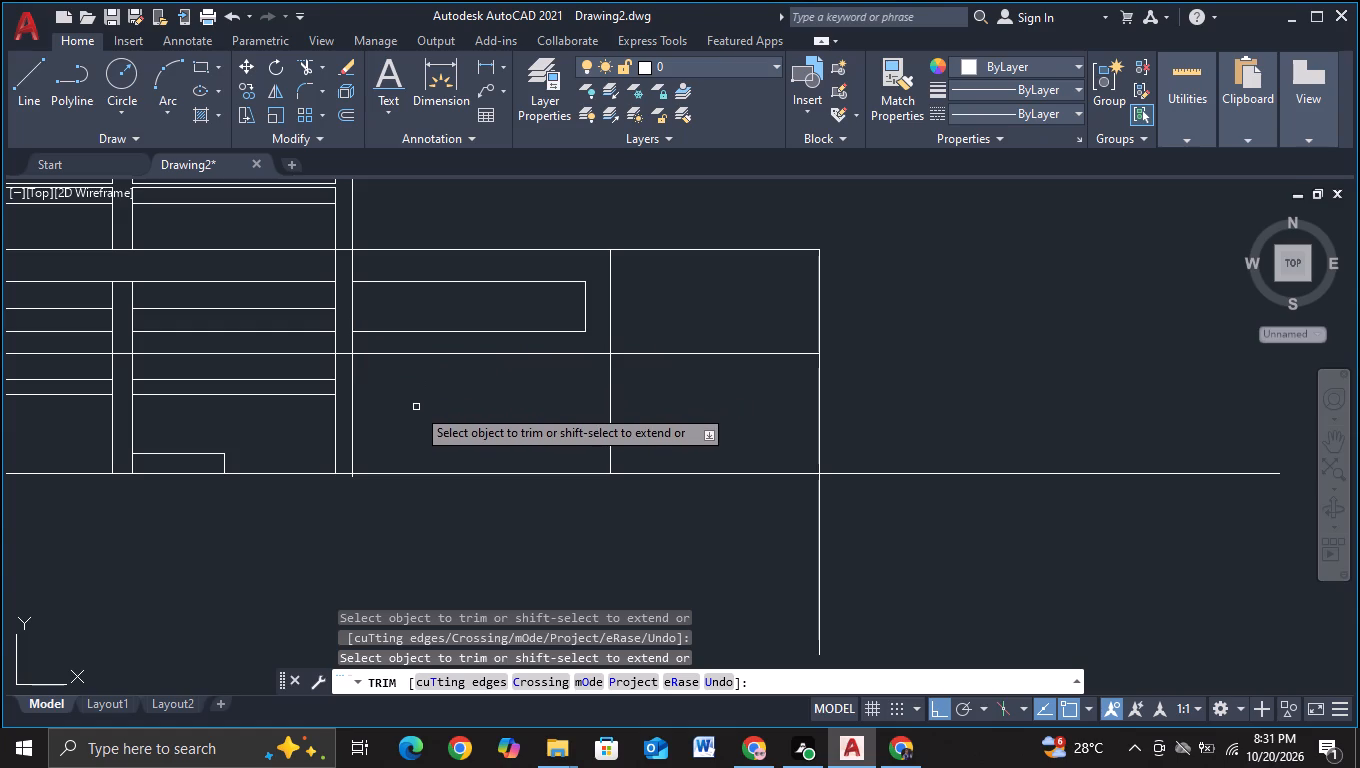
{"action": "key", "text": "Escape"}
Draw a horizontal divider across the new rectangular band and trim its overhanging ends flush with both sides.
{"action": "left_click", "coordinate": [28, 84]}
{"action": "scroll", "coordinate": [331, 345], "scroll_direction": "up", "scroll_amount": 2}
{"action": "left_click", "coordinate": [349, 243]}
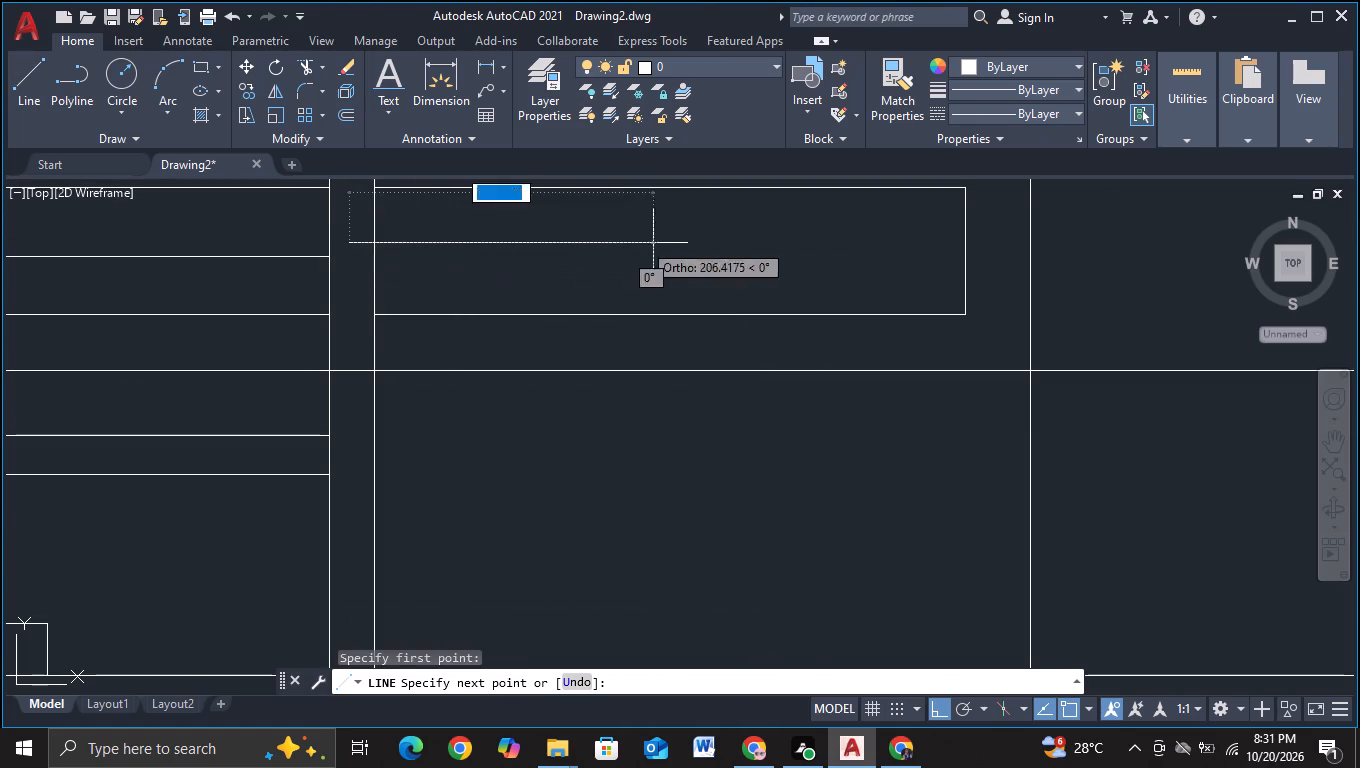
{"action": "left_click", "coordinate": [984, 239]}
{"action": "key", "text": "Escape"}
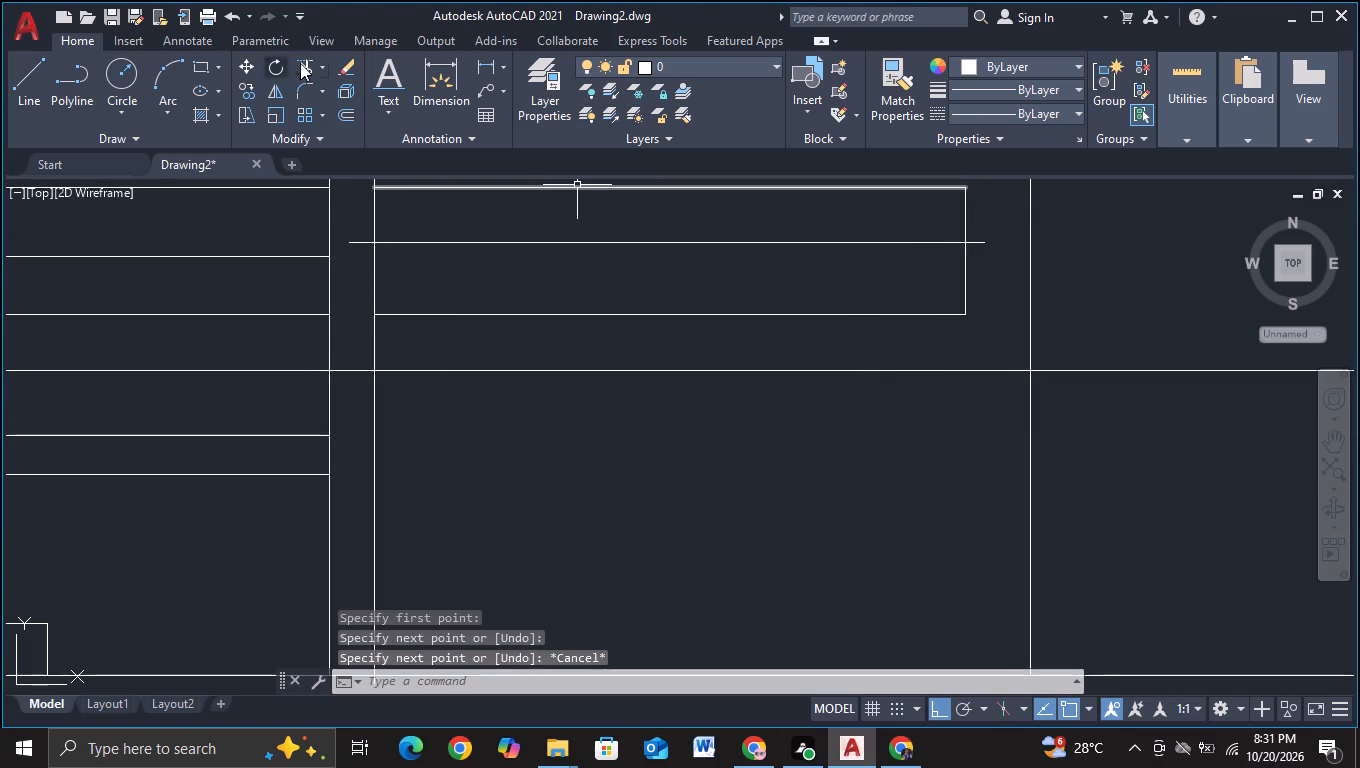
{"action": "left_click", "coordinate": [311, 68]}
{"action": "left_click", "coordinate": [351, 244]}
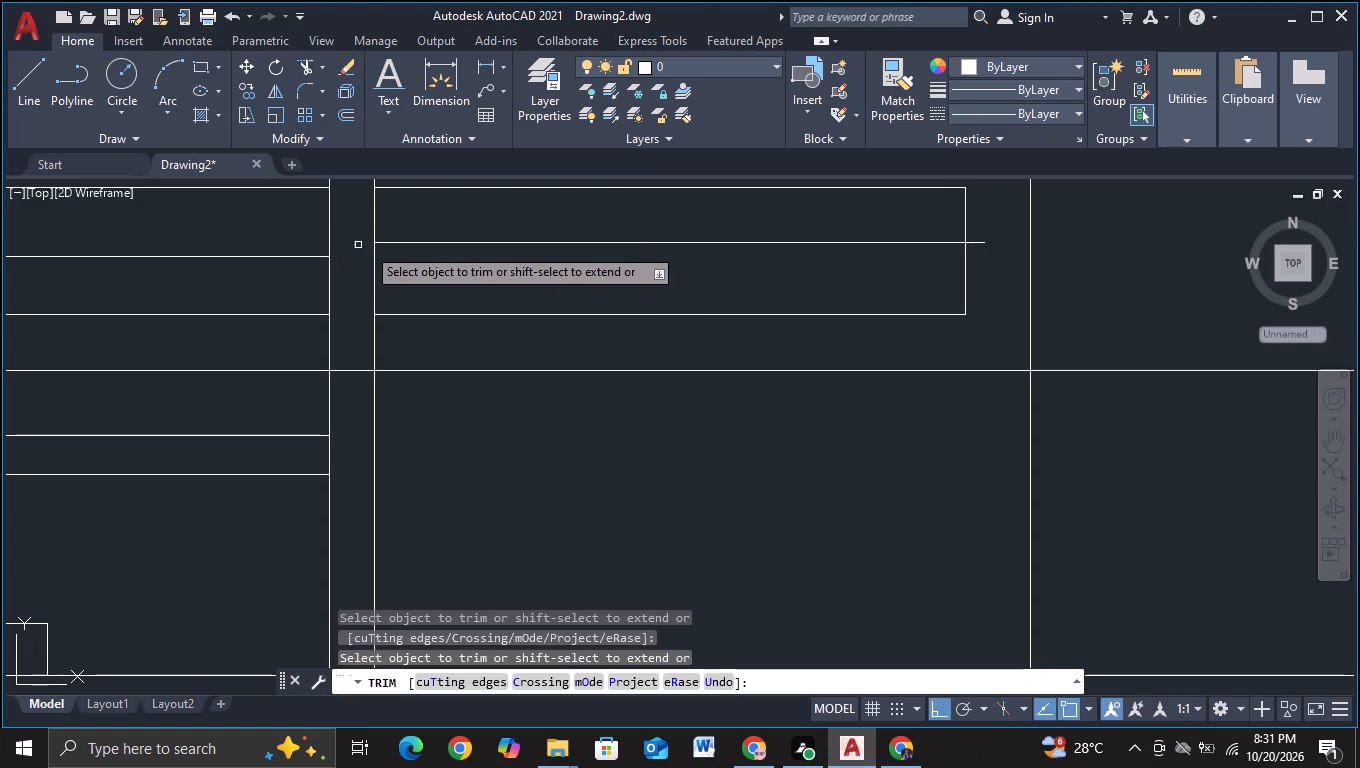
{"action": "left_click", "coordinate": [973, 245]}
{"action": "key", "text": "Escape"}
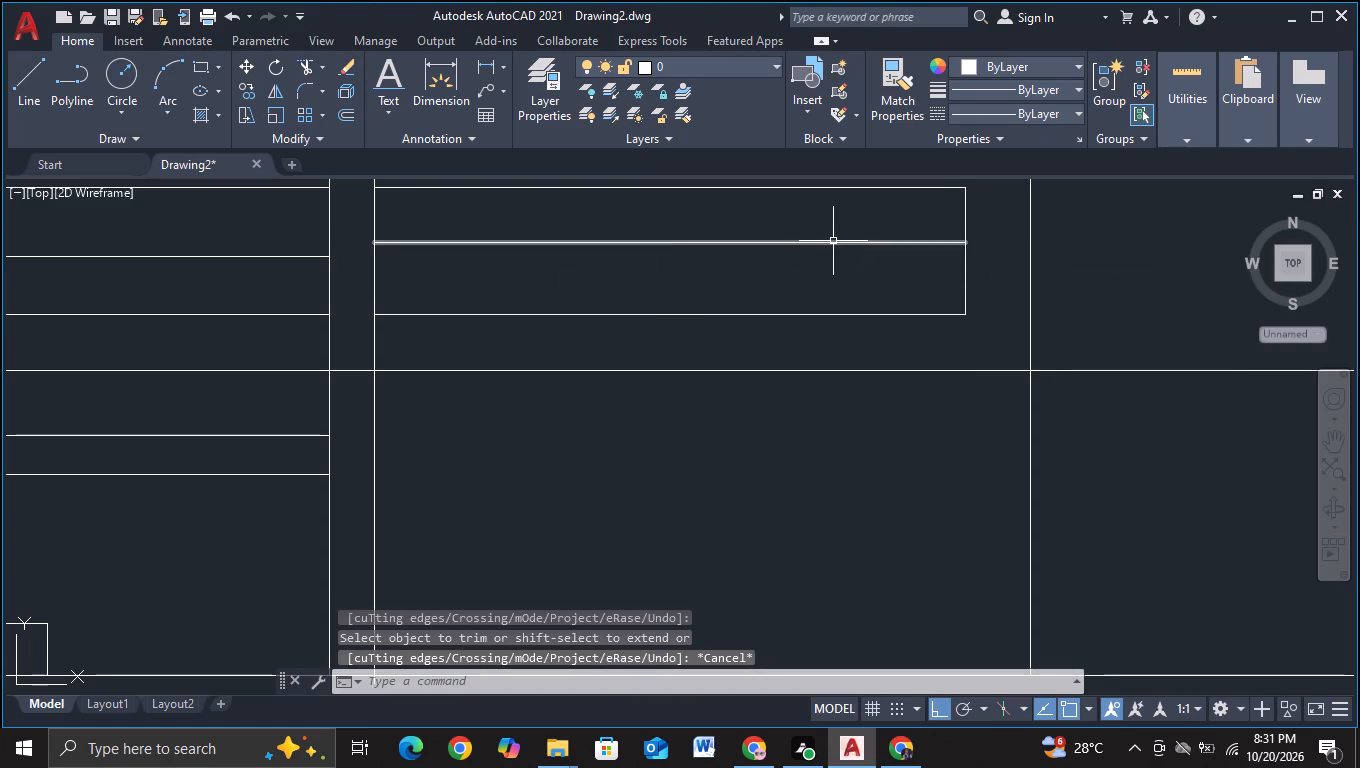
Copy the band's horizontal divider about 9 units straight down, with object snap turned off for placement.
{"action": "left_click", "coordinate": [833, 241]}
{"action": "key", "text": "c"}
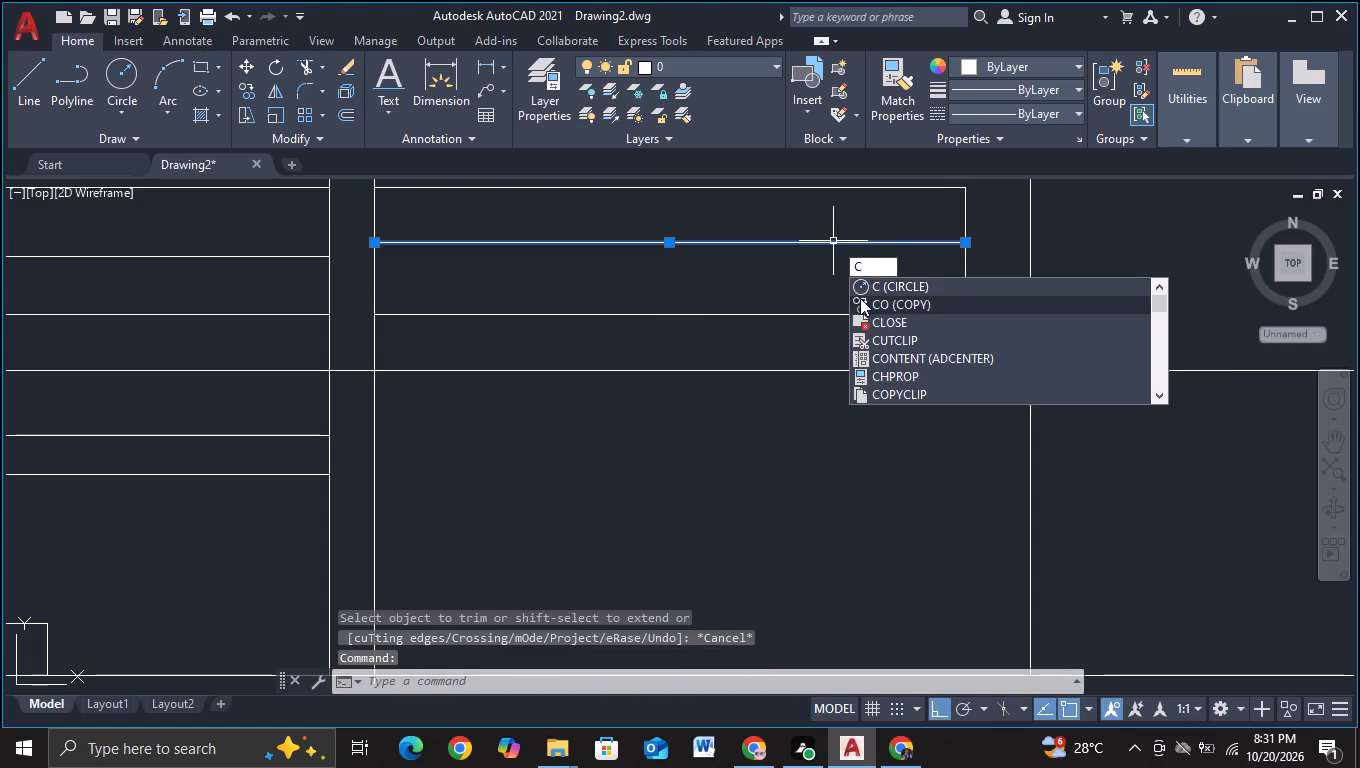
{"action": "left_click", "coordinate": [860, 298]}
{"action": "left_click", "coordinate": [779, 242]}
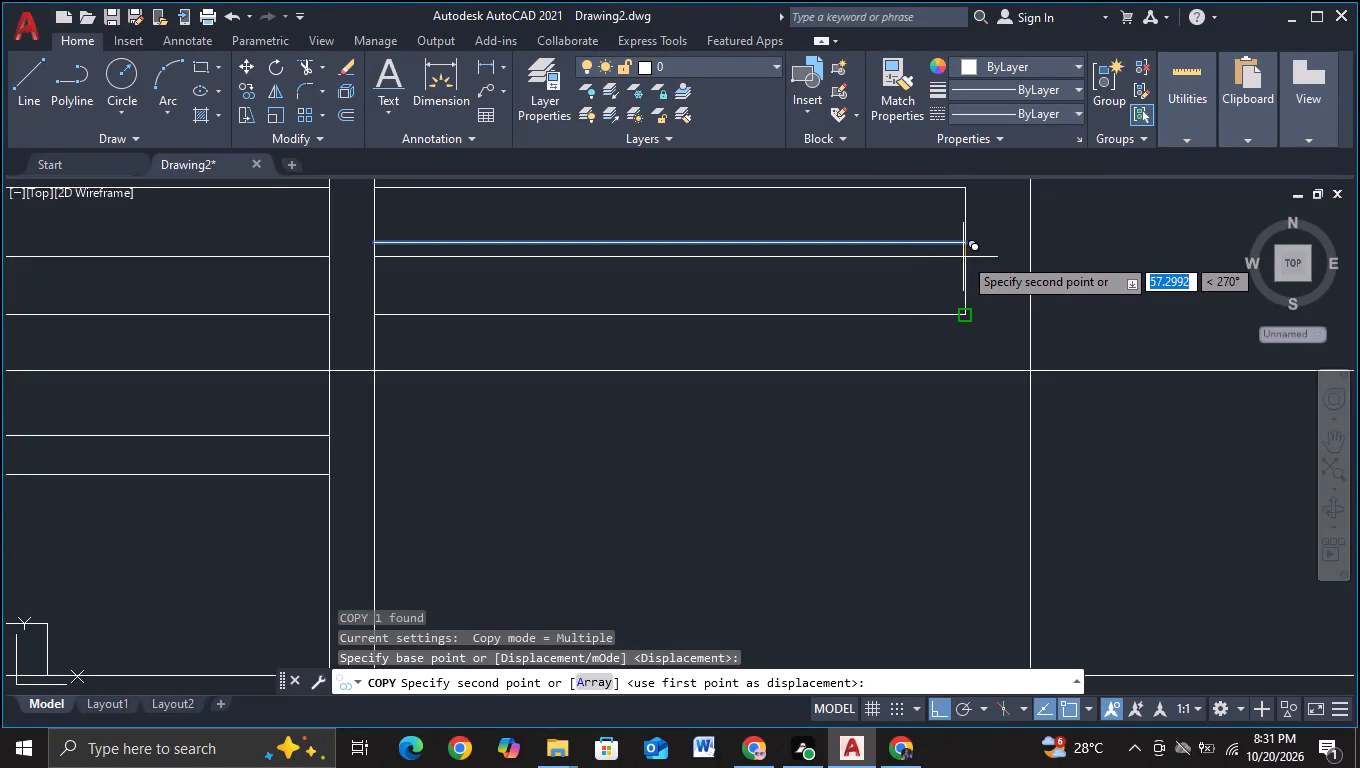
{"action": "key", "text": "F3"}
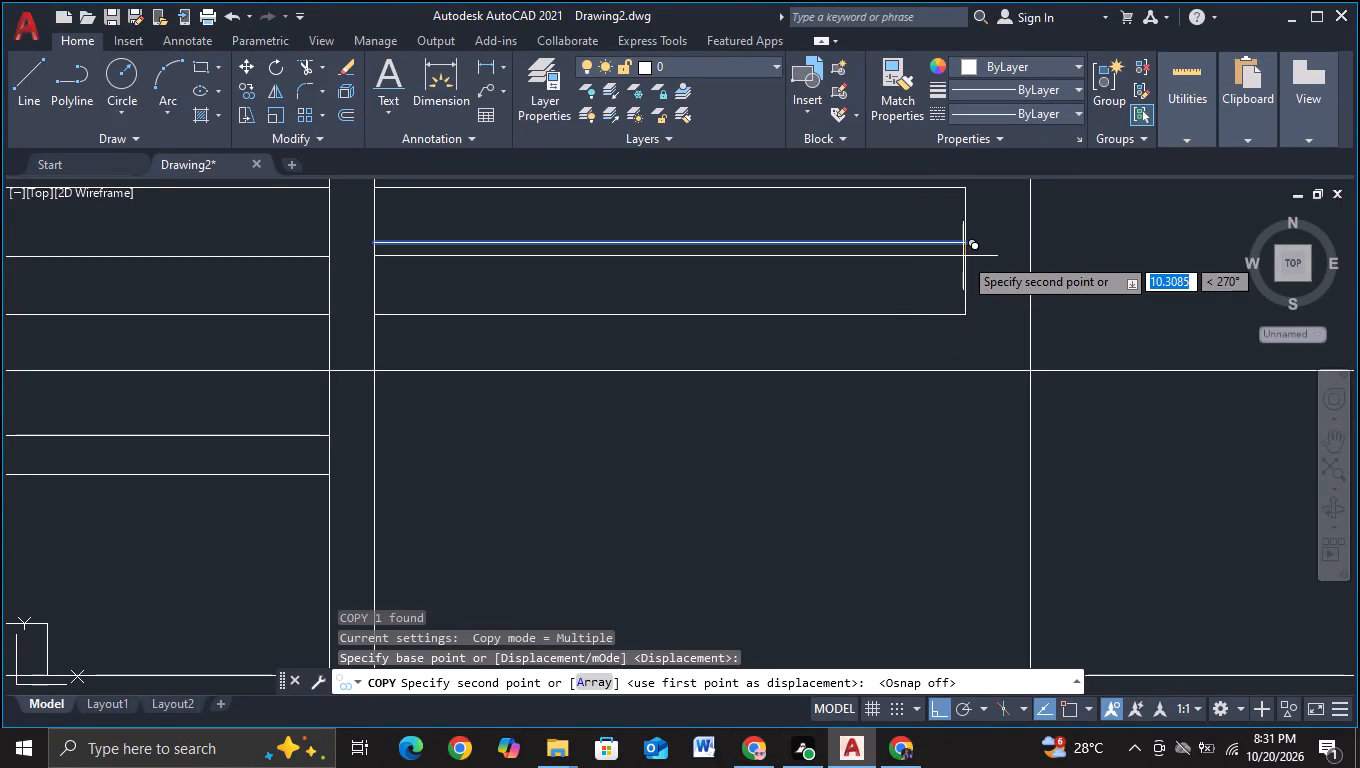
{"action": "scroll", "coordinate": [963, 256], "scroll_direction": "up", "scroll_amount": 1}
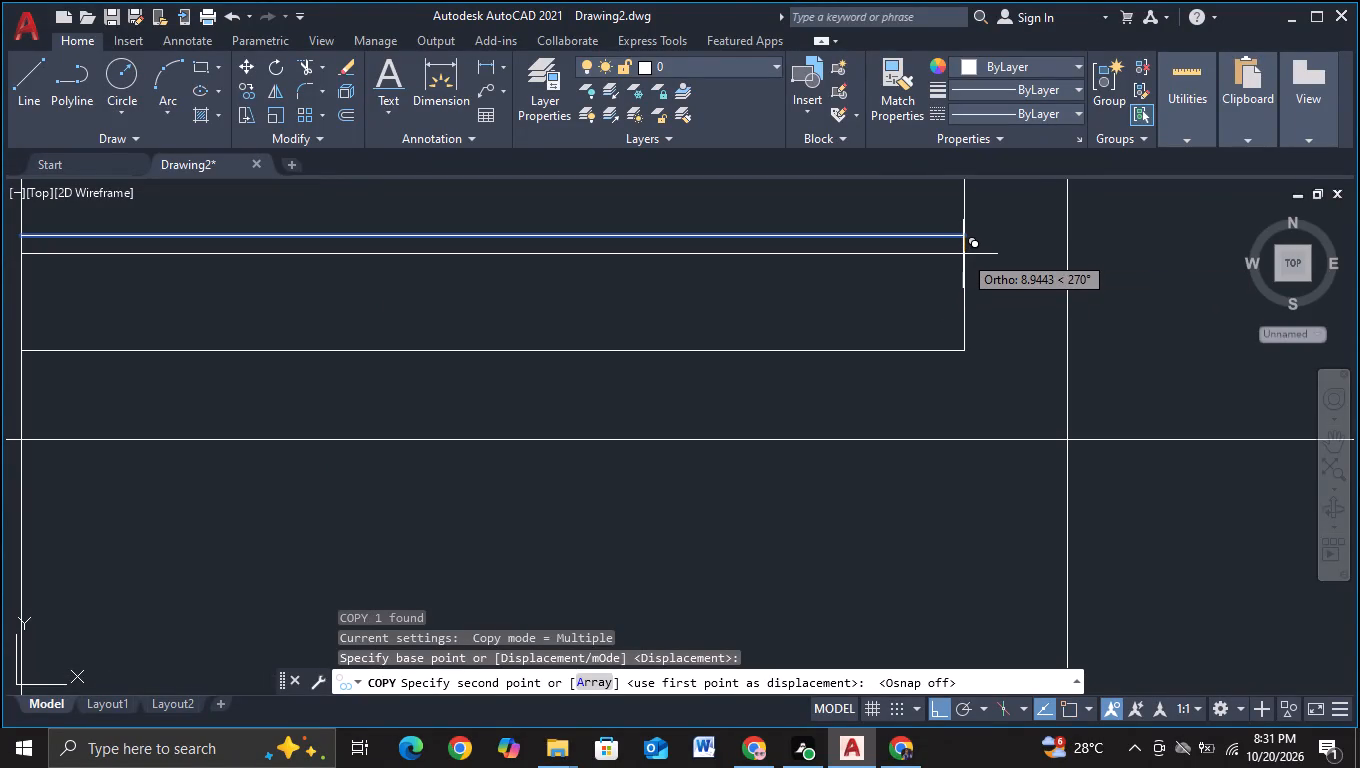
{"action": "left_click", "coordinate": [963, 254]}
{"action": "key", "text": "Escape"}
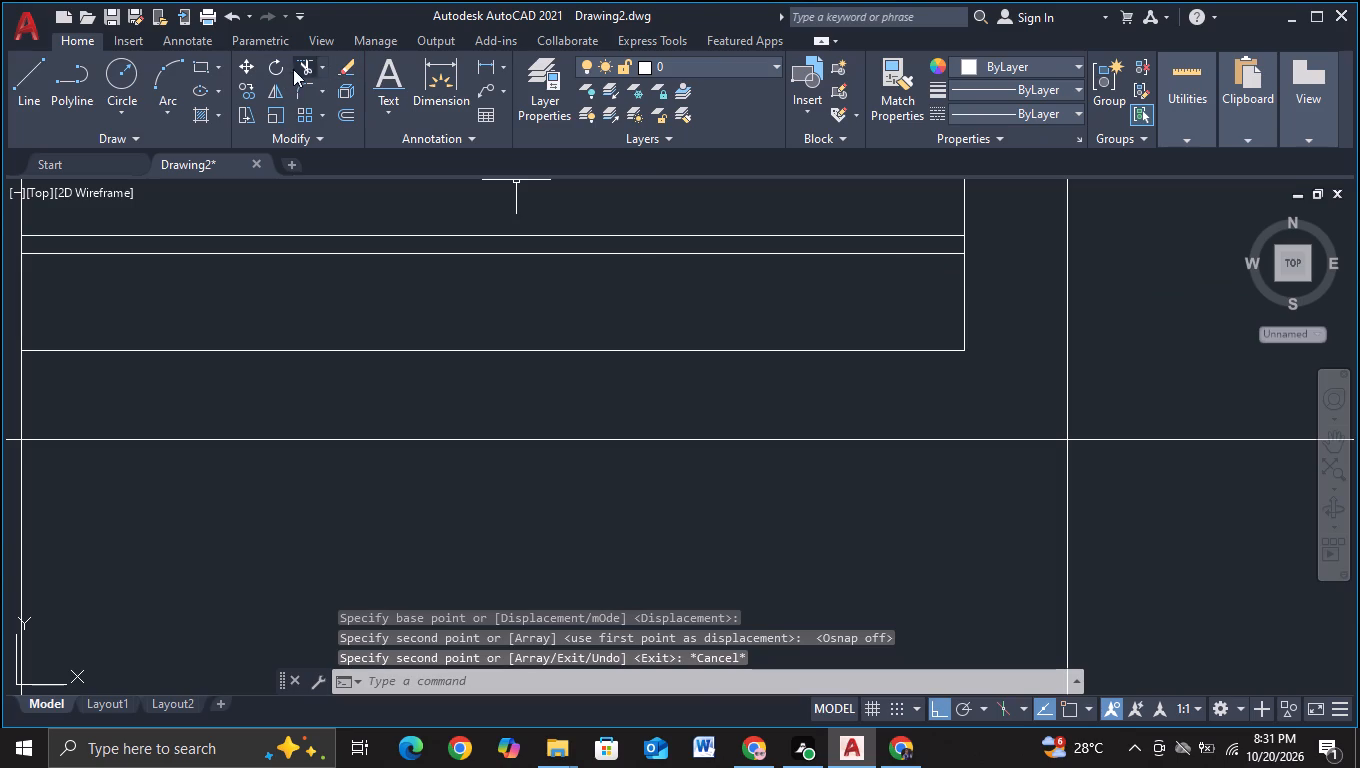
Trim the short vertical segments between the two dividers at both ends of the band, leaving an open gap.
{"action": "left_click", "coordinate": [306, 64]}
{"action": "left_click", "coordinate": [966, 246]}
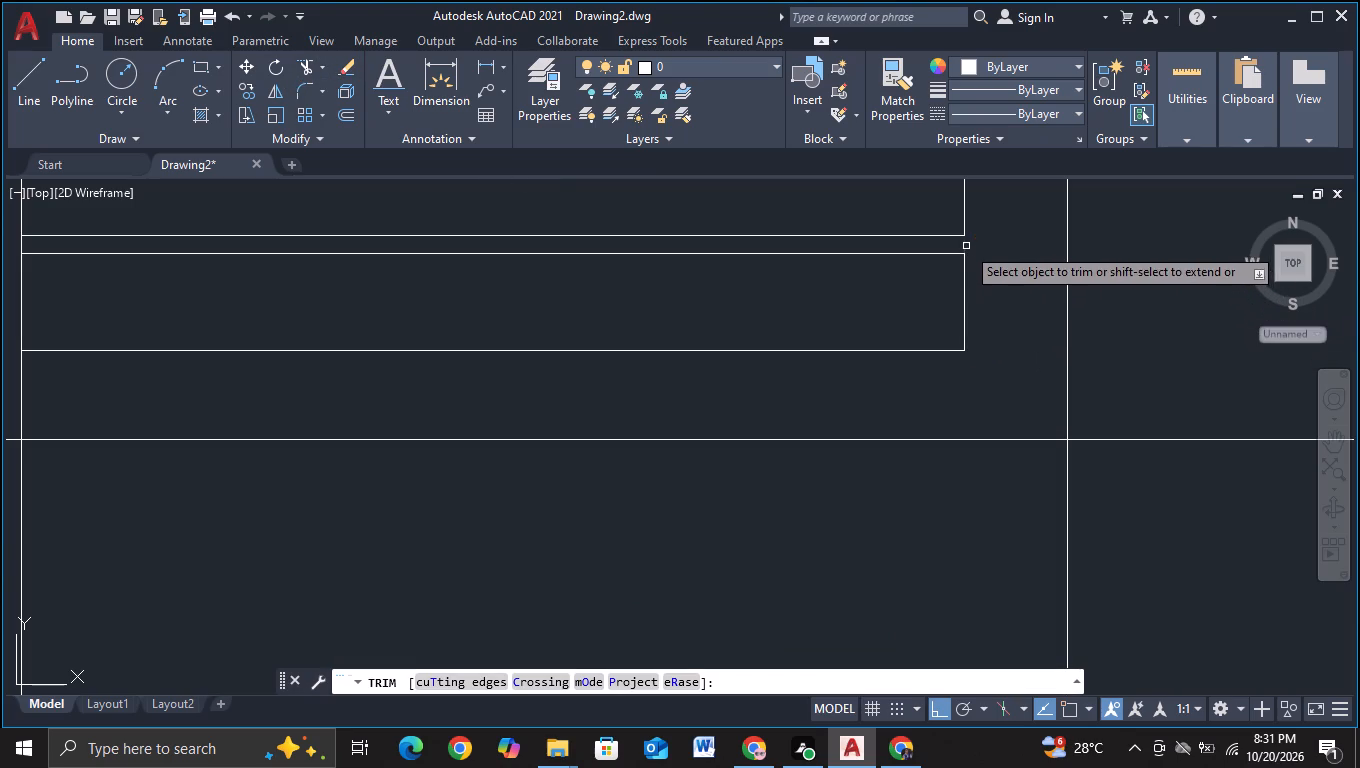
{"action": "scroll", "coordinate": [743, 328], "scroll_direction": "down", "scroll_amount": 1}
{"action": "middle_click_drag", "start_coordinate": [699, 315], "coordinate": [1191, 331]}
{"action": "scroll", "coordinate": [670, 292], "scroll_direction": "up", "scroll_amount": 1}
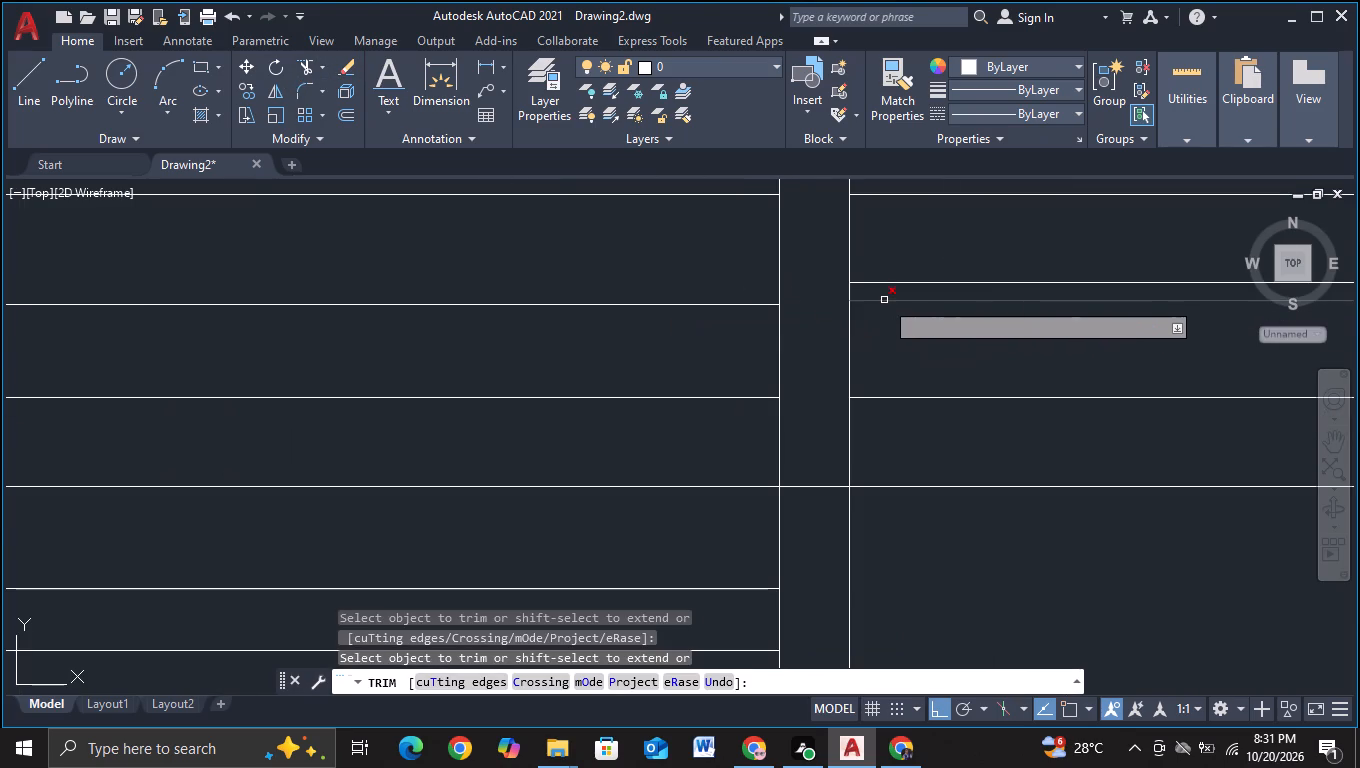
{"action": "left_click", "coordinate": [851, 291]}
{"action": "scroll", "coordinate": [896, 333], "scroll_direction": "down", "scroll_amount": 2}
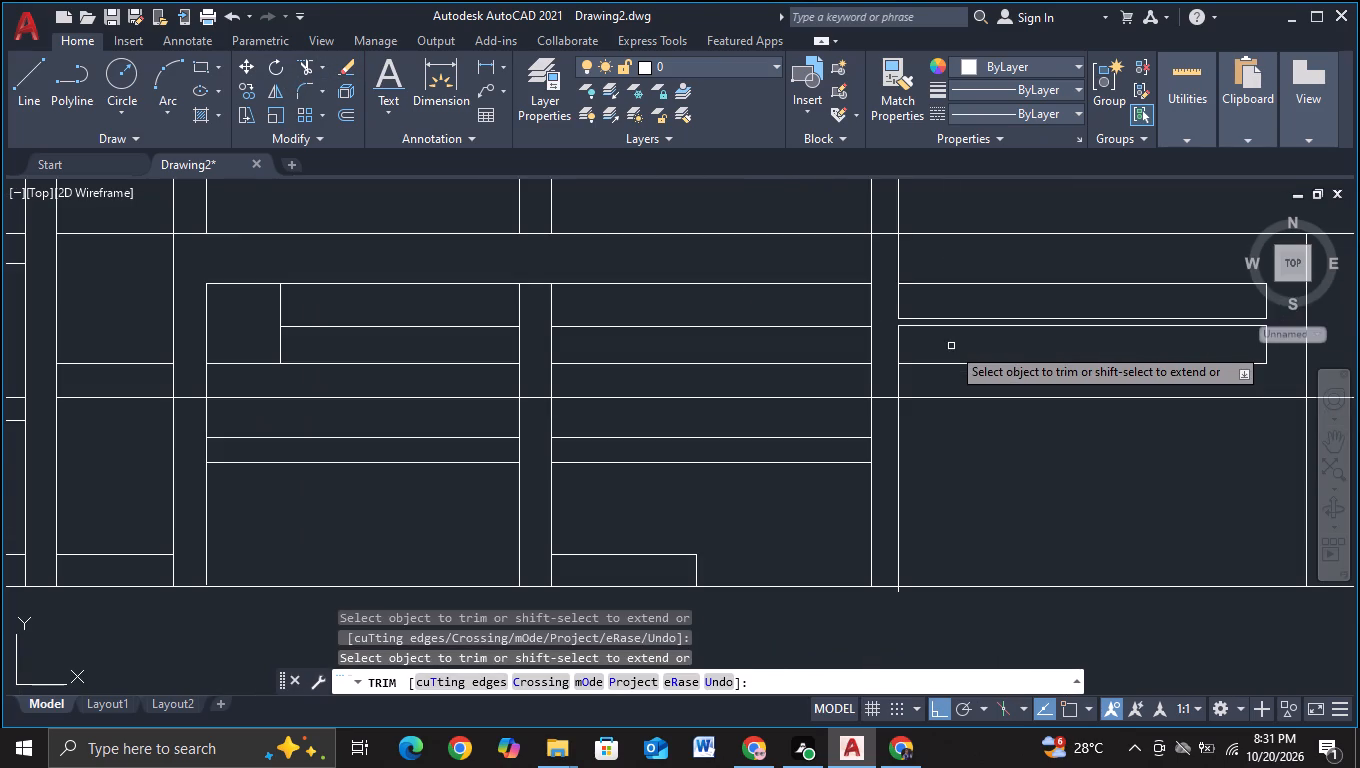
{"action": "middle_click_drag", "start_coordinate": [951, 346], "coordinate": [583, 349]}
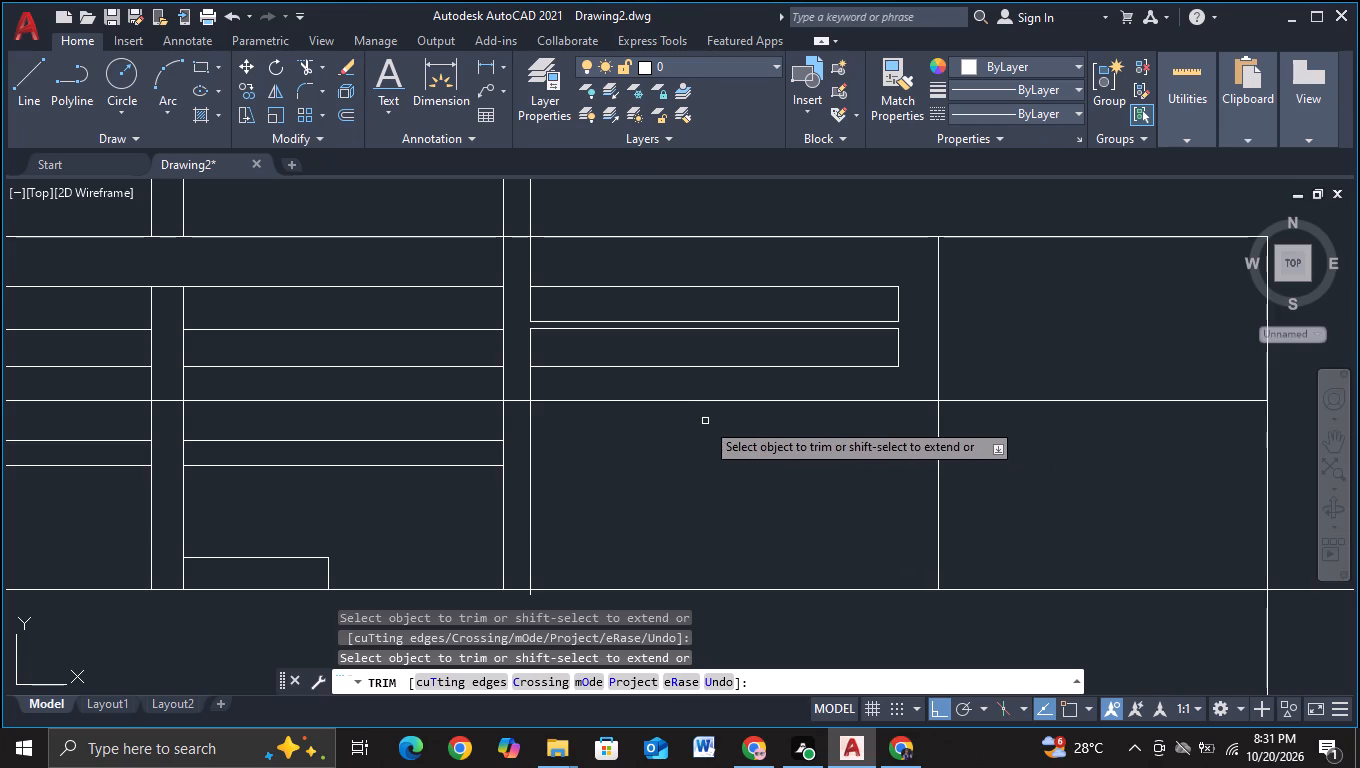
Draw a short vertical line closing the left end of the gap between the band's two horizontal dividers, with object snap on.
{"action": "key", "text": "Escape"}
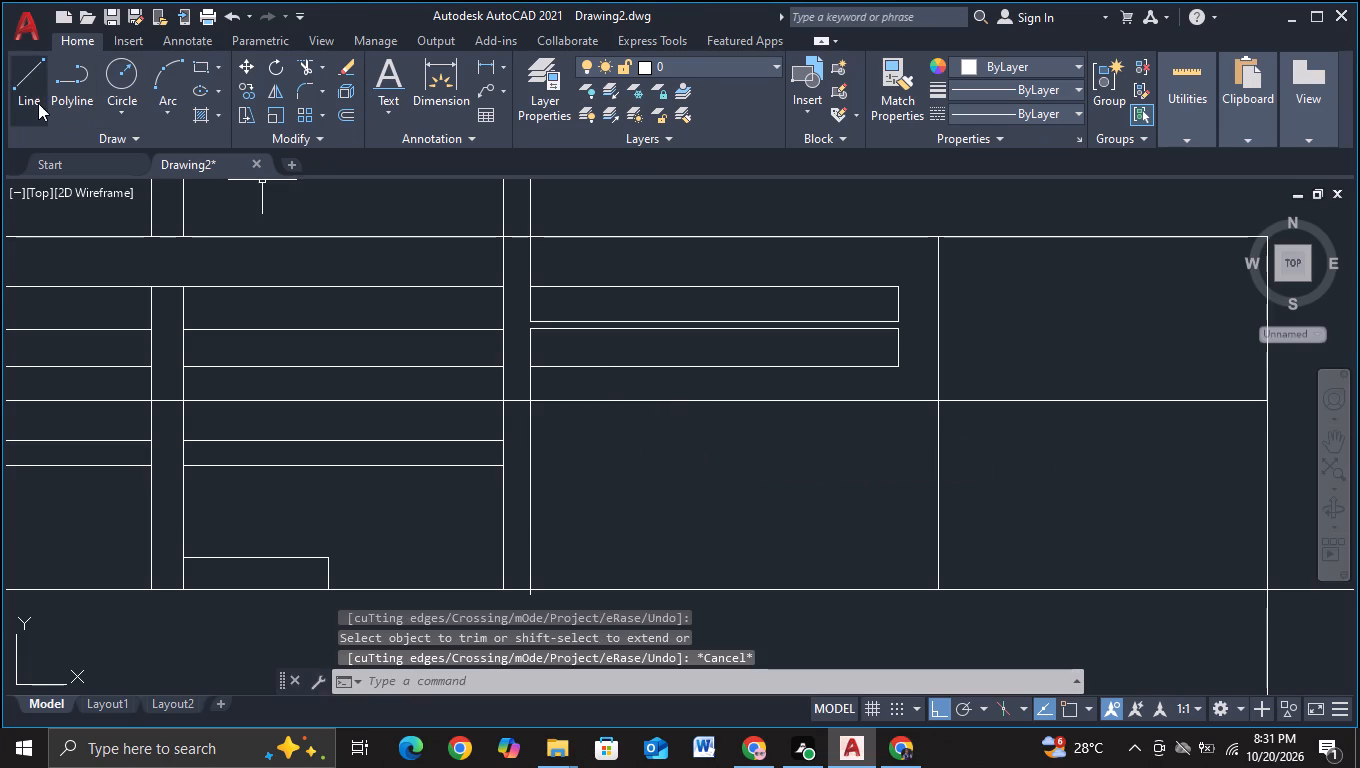
{"action": "left_click", "coordinate": [38, 103]}
{"action": "scroll", "coordinate": [596, 291], "scroll_direction": "up", "scroll_amount": 1}
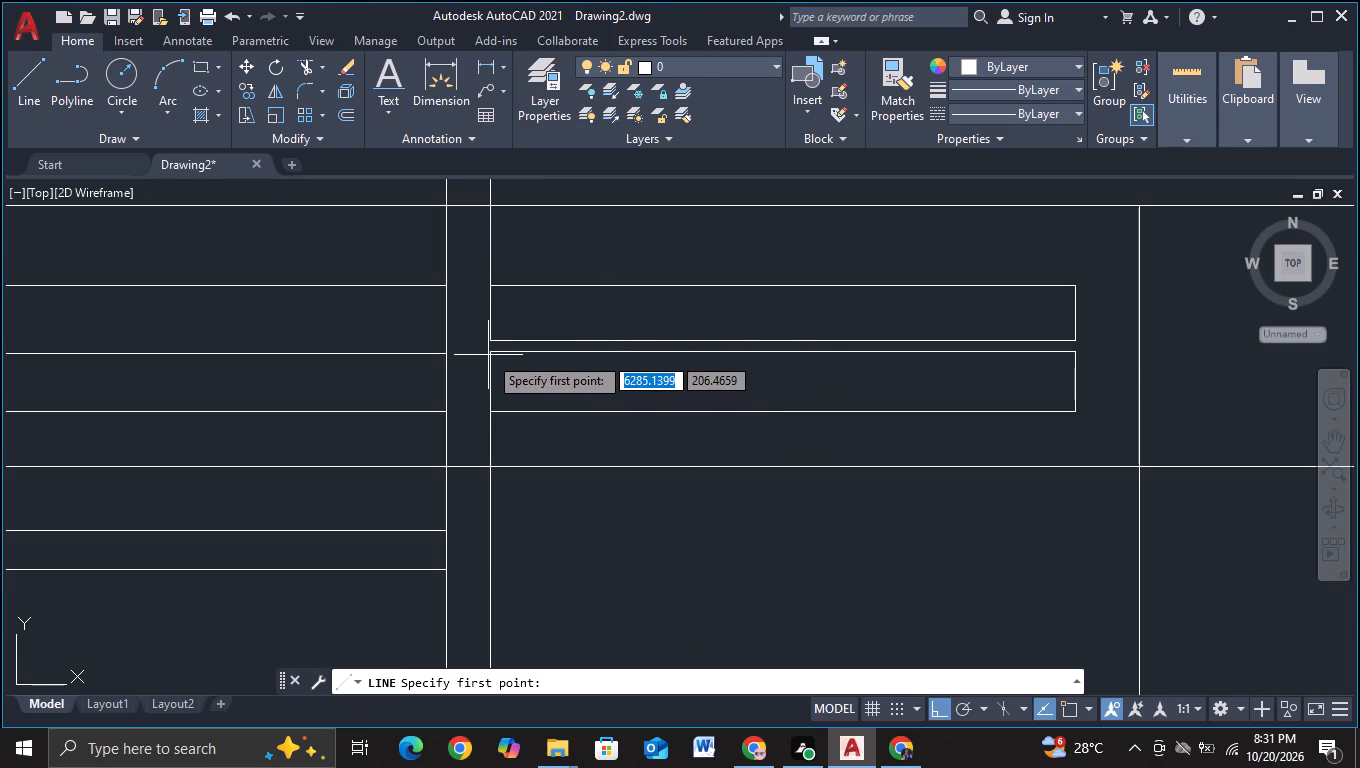
{"action": "key", "text": "F3"}
{"action": "left_click", "coordinate": [488, 355]}
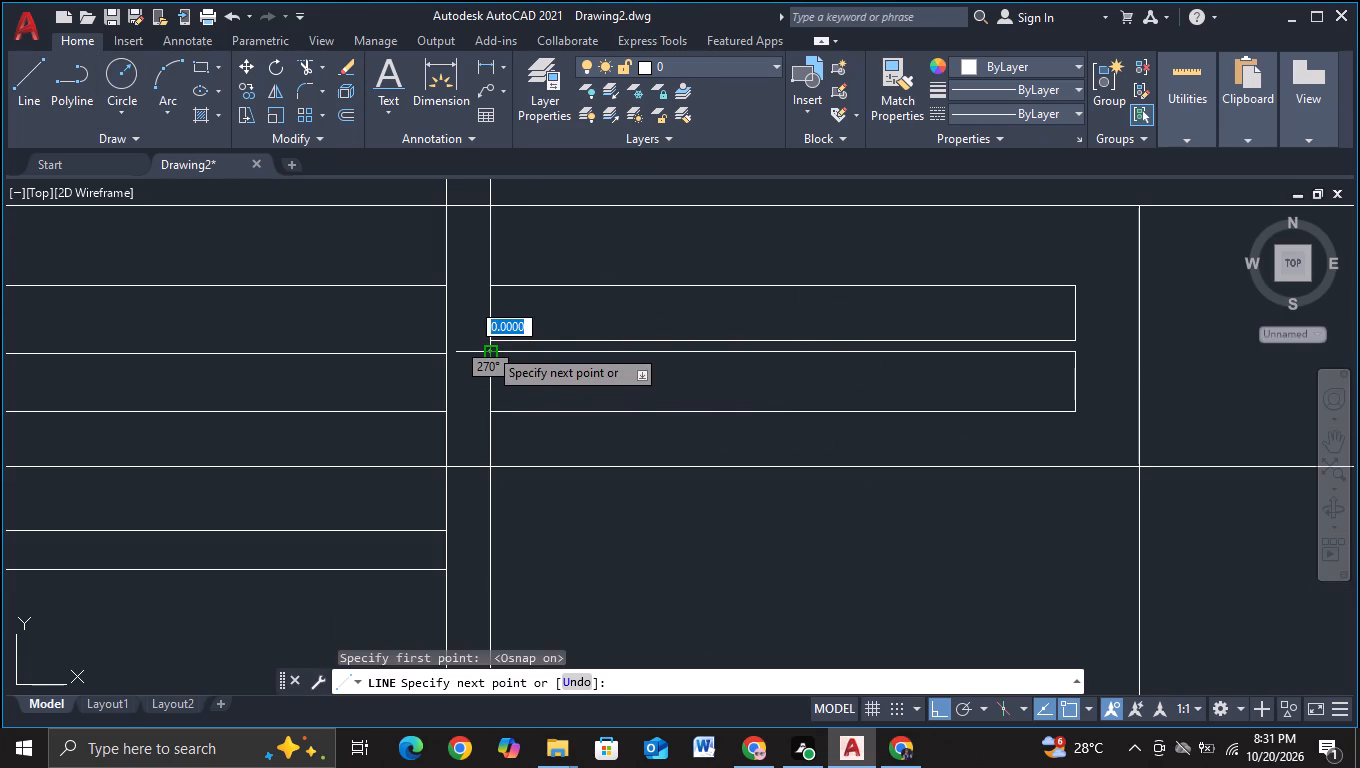
{"action": "scroll", "coordinate": [494, 354], "scroll_direction": "up", "scroll_amount": 2}
{"action": "left_click", "coordinate": [489, 318]}
{"action": "key", "text": "Escape"}
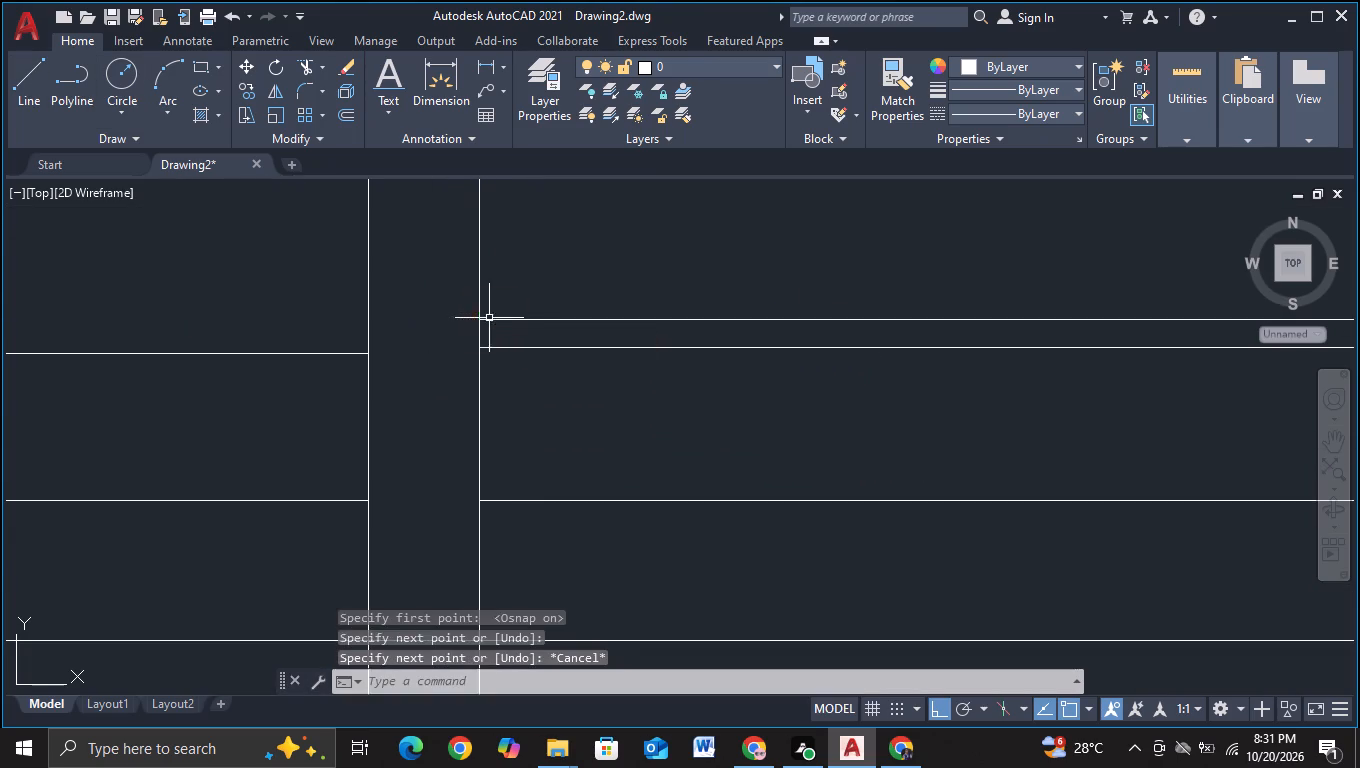
Draw a vertical line from the lower band's bottom-right corner straight down past the ground line.
{"action": "scroll", "coordinate": [521, 334], "scroll_direction": "down", "scroll_amount": 2}
{"action": "scroll", "coordinate": [778, 422], "scroll_direction": "down", "scroll_amount": 1}
{"action": "middle_click_drag", "start_coordinate": [787, 569], "coordinate": [782, 497]}
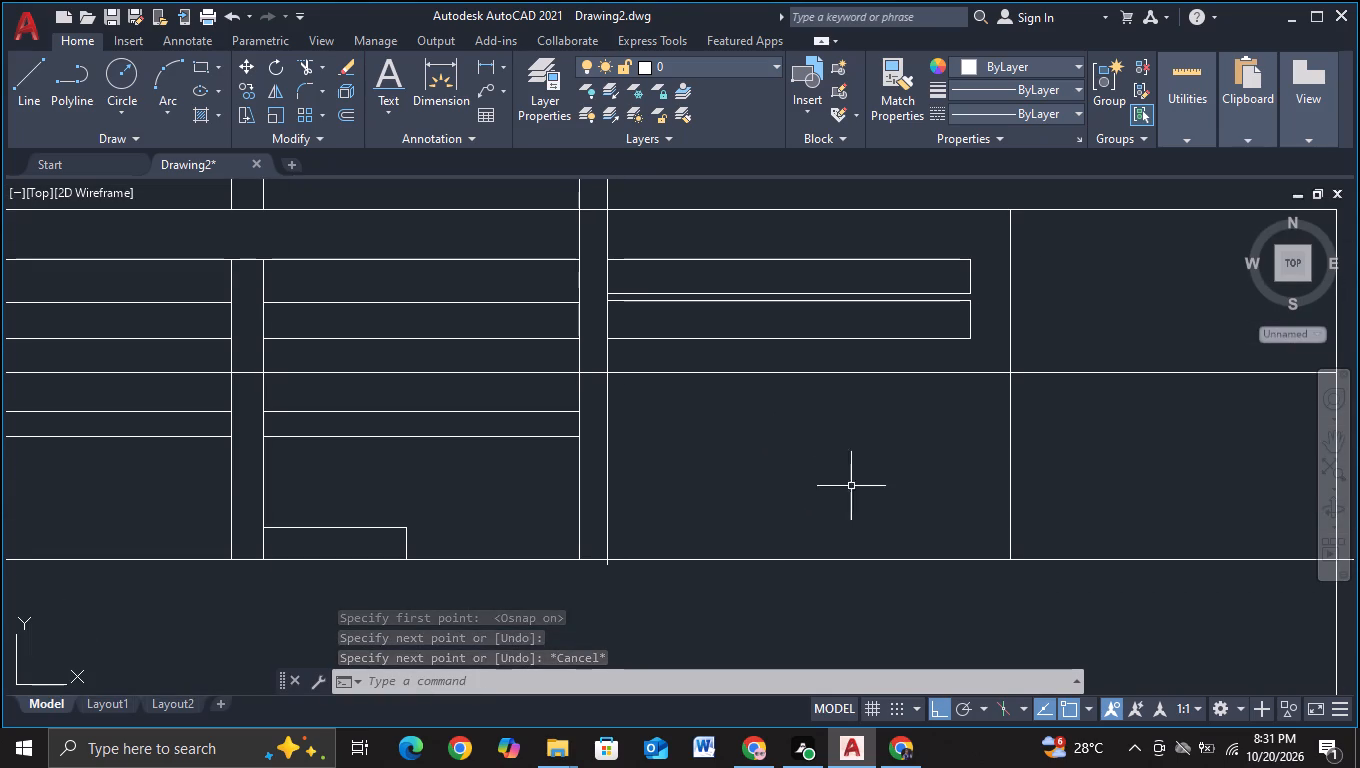
{"action": "middle_click_drag", "start_coordinate": [868, 515], "coordinate": [864, 491]}
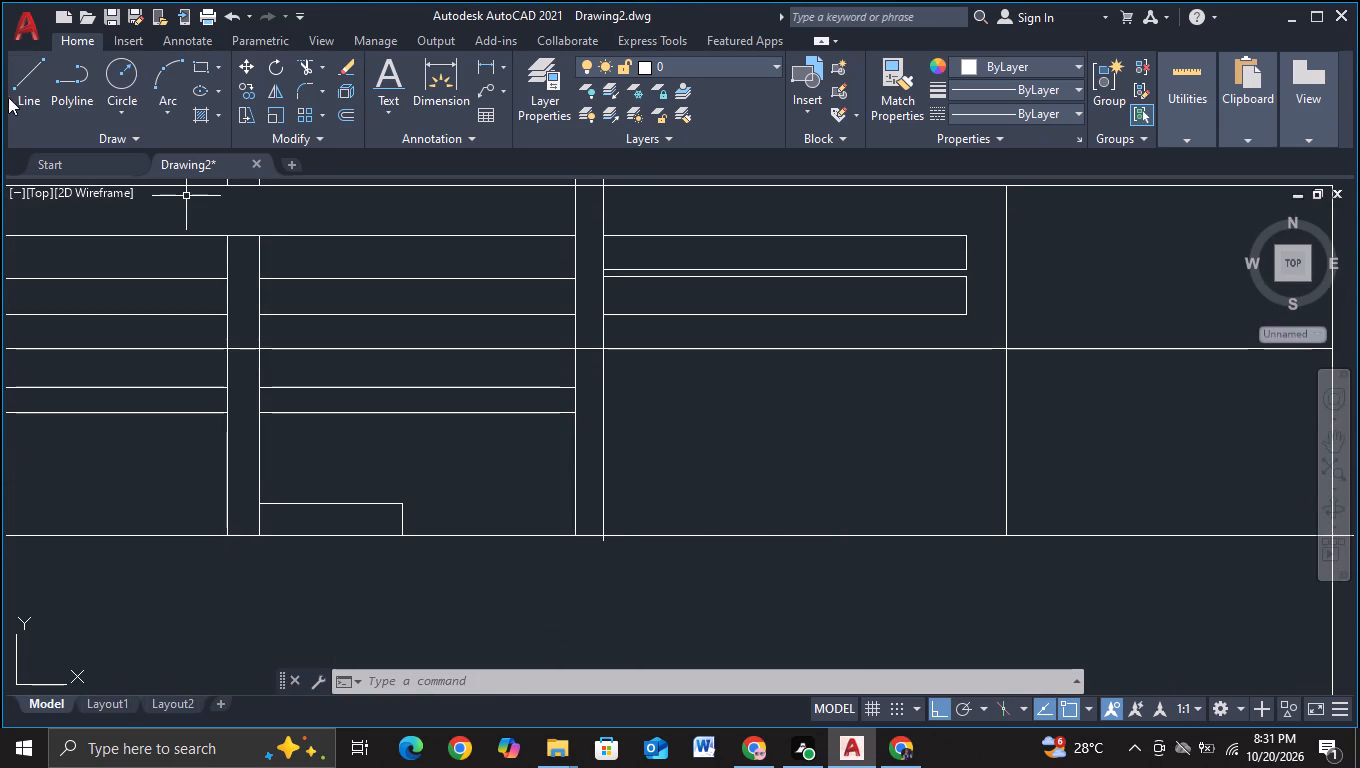
{"action": "left_click", "coordinate": [9, 116]}
{"action": "left_click", "coordinate": [17, 103]}
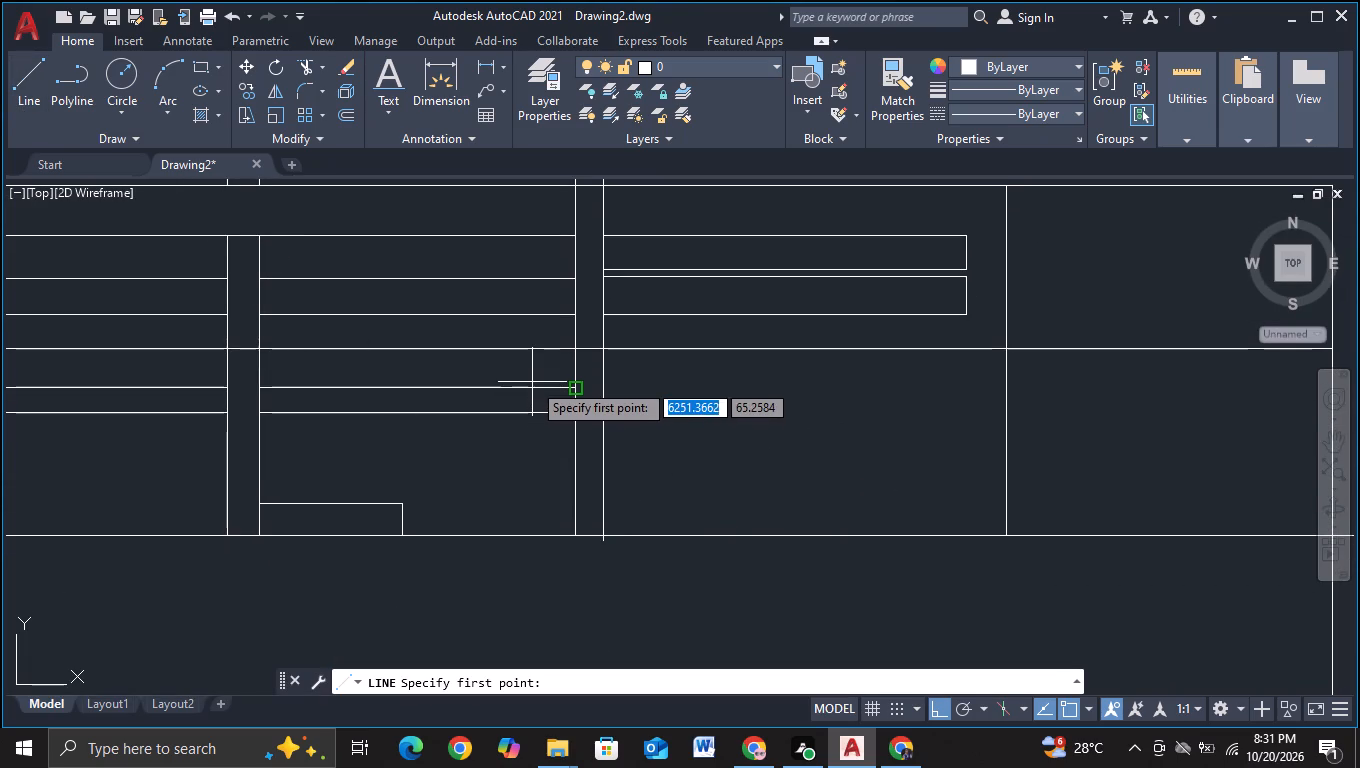
{"action": "scroll", "coordinate": [881, 444], "scroll_direction": "down", "scroll_amount": 1}
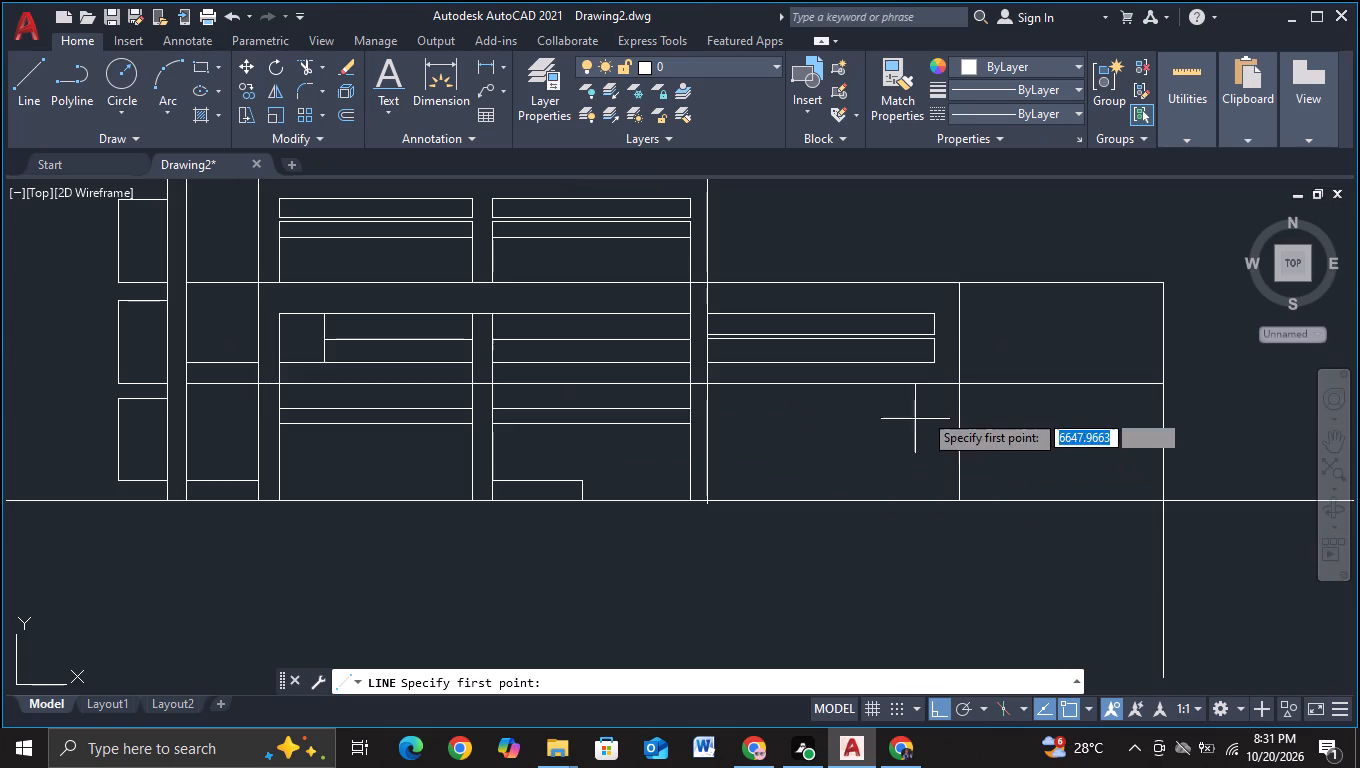
{"action": "left_click", "coordinate": [932, 363]}
{"action": "left_click", "coordinate": [945, 557]}
{"action": "key", "text": "Escape"}
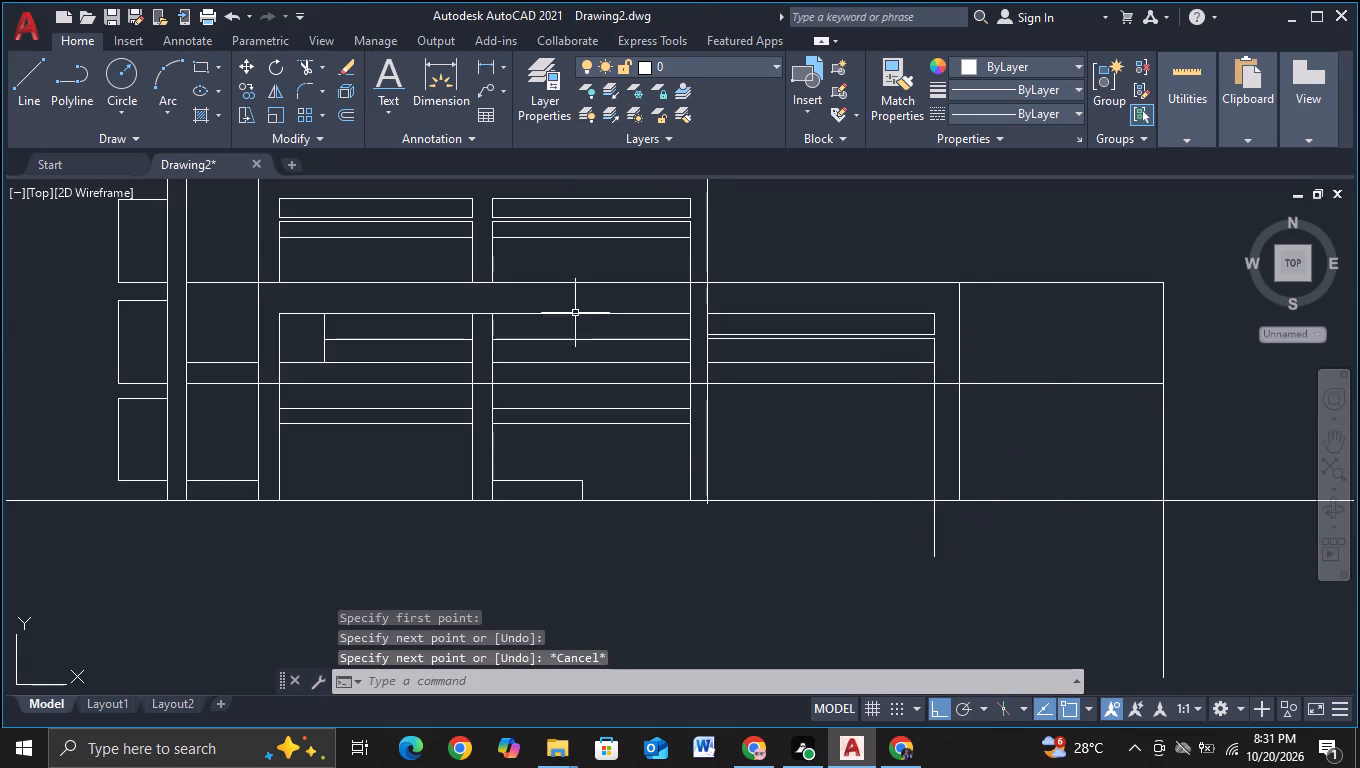
Trim the new vertical line below the ground line and between band and floor line, plus the column edge's stub below ground.
{"action": "left_click", "coordinate": [304, 60]}
{"action": "left_click_drag", "start_coordinate": [889, 524], "coordinate": [972, 527]}
{"action": "scroll", "coordinate": [671, 528], "scroll_direction": "up", "scroll_amount": 2}
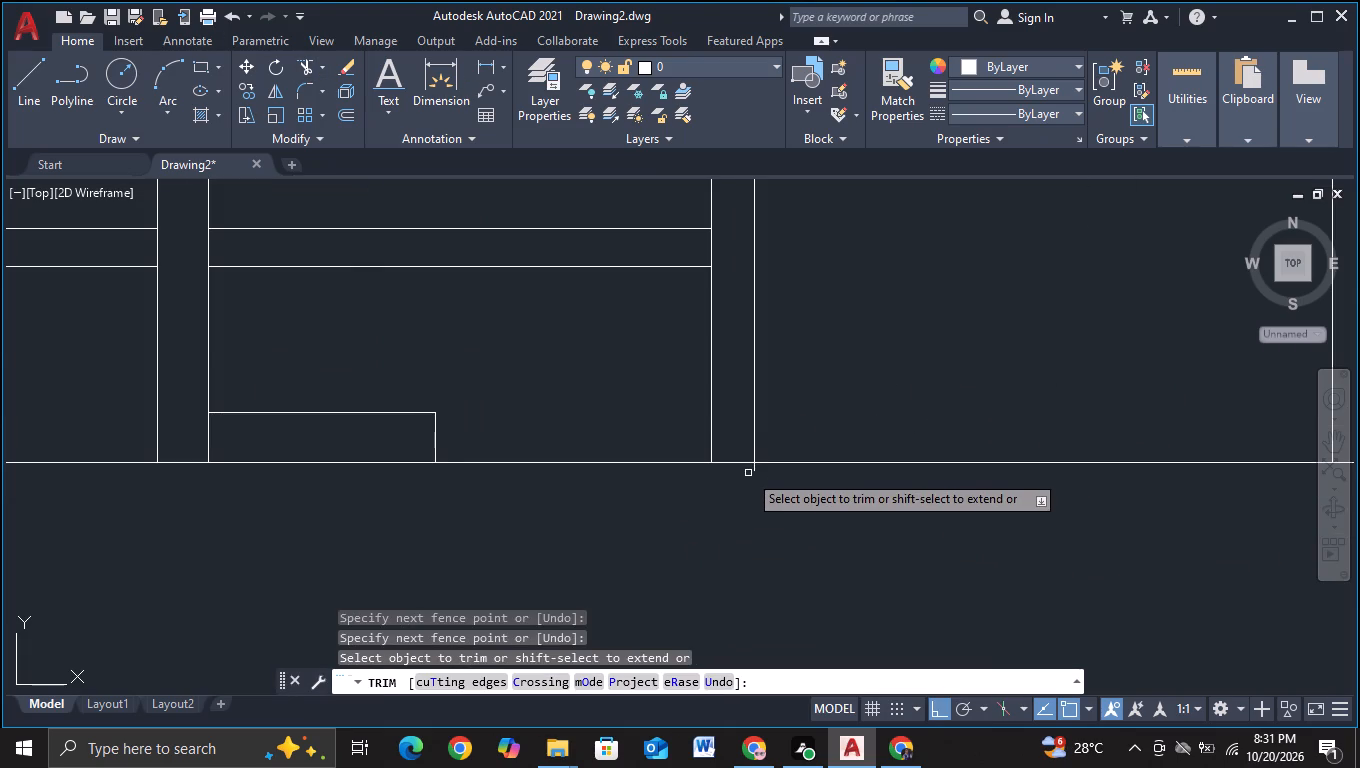
{"action": "left_click", "coordinate": [756, 471]}
{"action": "key", "text": "Escape"}
{"action": "scroll", "coordinate": [931, 540], "scroll_direction": "down", "scroll_amount": 3}
{"action": "middle_click_drag", "start_coordinate": [956, 551], "coordinate": [669, 533]}
{"action": "scroll", "coordinate": [680, 528], "scroll_direction": "up", "scroll_amount": 1}
{"action": "middle_click_drag", "start_coordinate": [744, 555], "coordinate": [661, 548]}
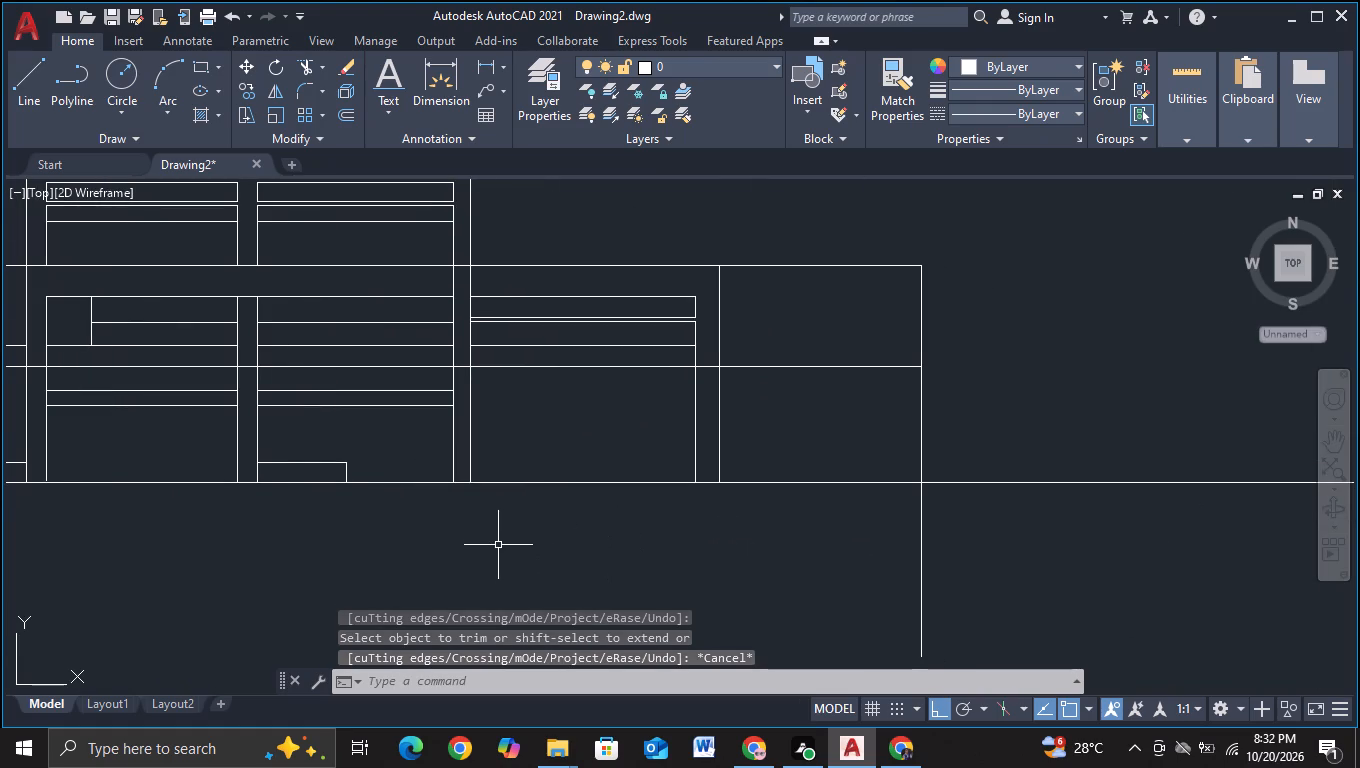
{"action": "left_click", "coordinate": [305, 65]}
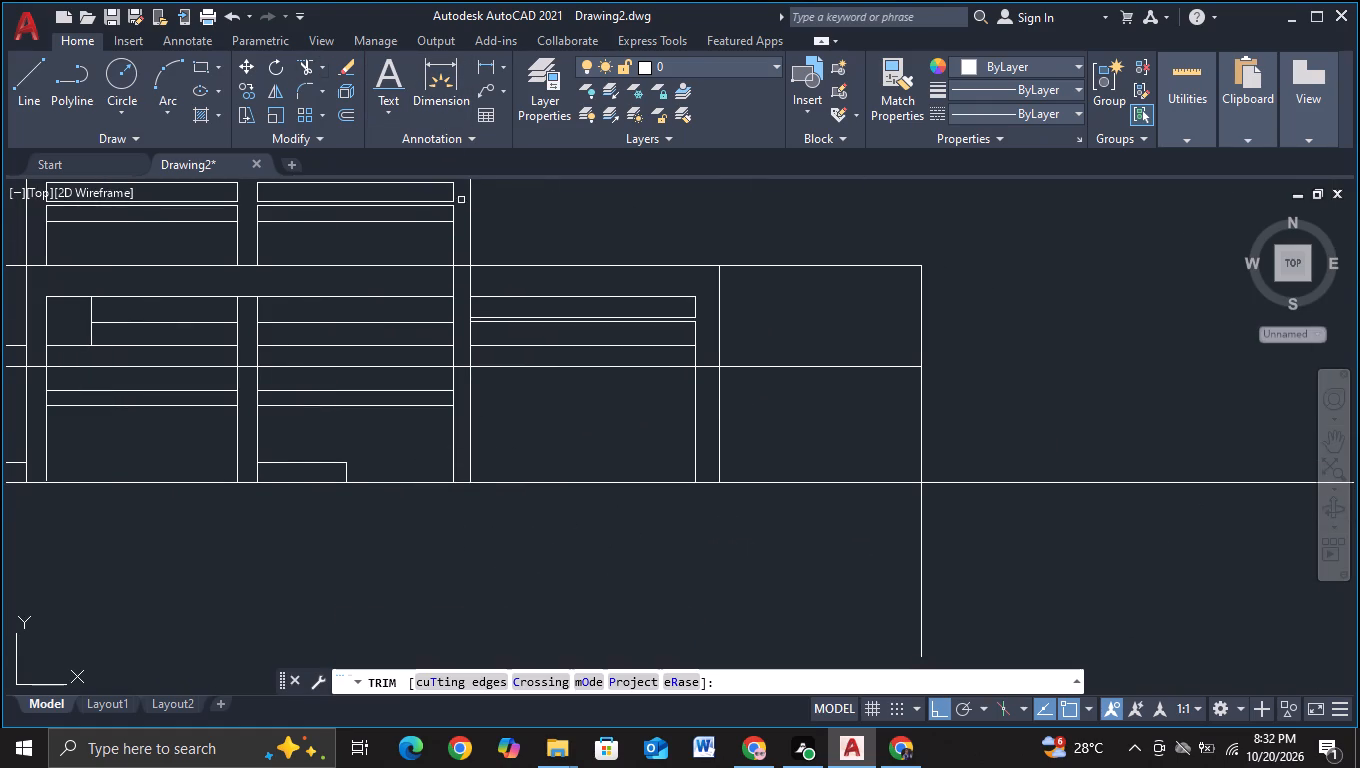
{"action": "left_click", "coordinate": [696, 361]}
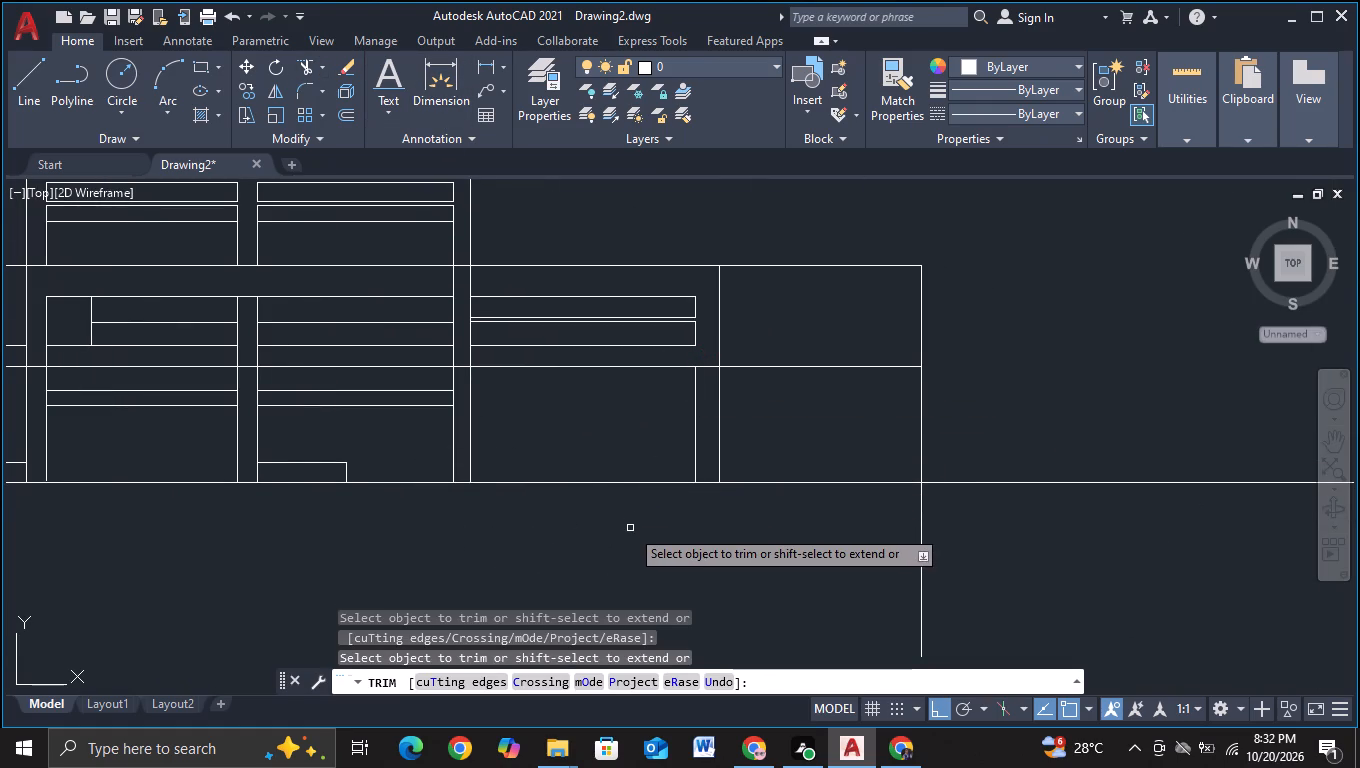
{"action": "key", "text": "Escape"}
Copy the ground-floor bay's pair of horizontal lines about 450 units right into the bay beneath the new bands.
{"action": "scroll", "coordinate": [627, 529], "scroll_direction": "down", "scroll_amount": 1}
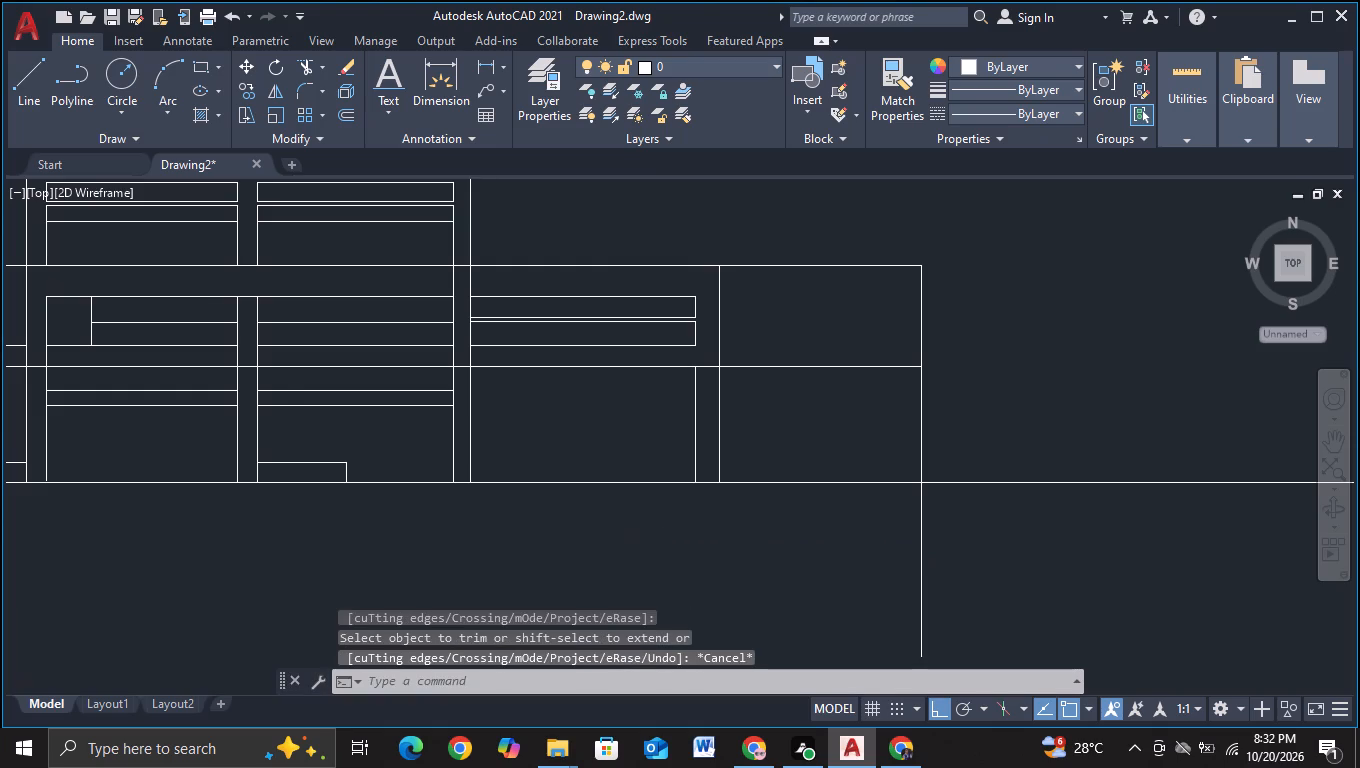
{"action": "middle_click_drag", "start_coordinate": [598, 555], "coordinate": [668, 519]}
{"action": "scroll", "coordinate": [598, 486], "scroll_direction": "up", "scroll_amount": 2}
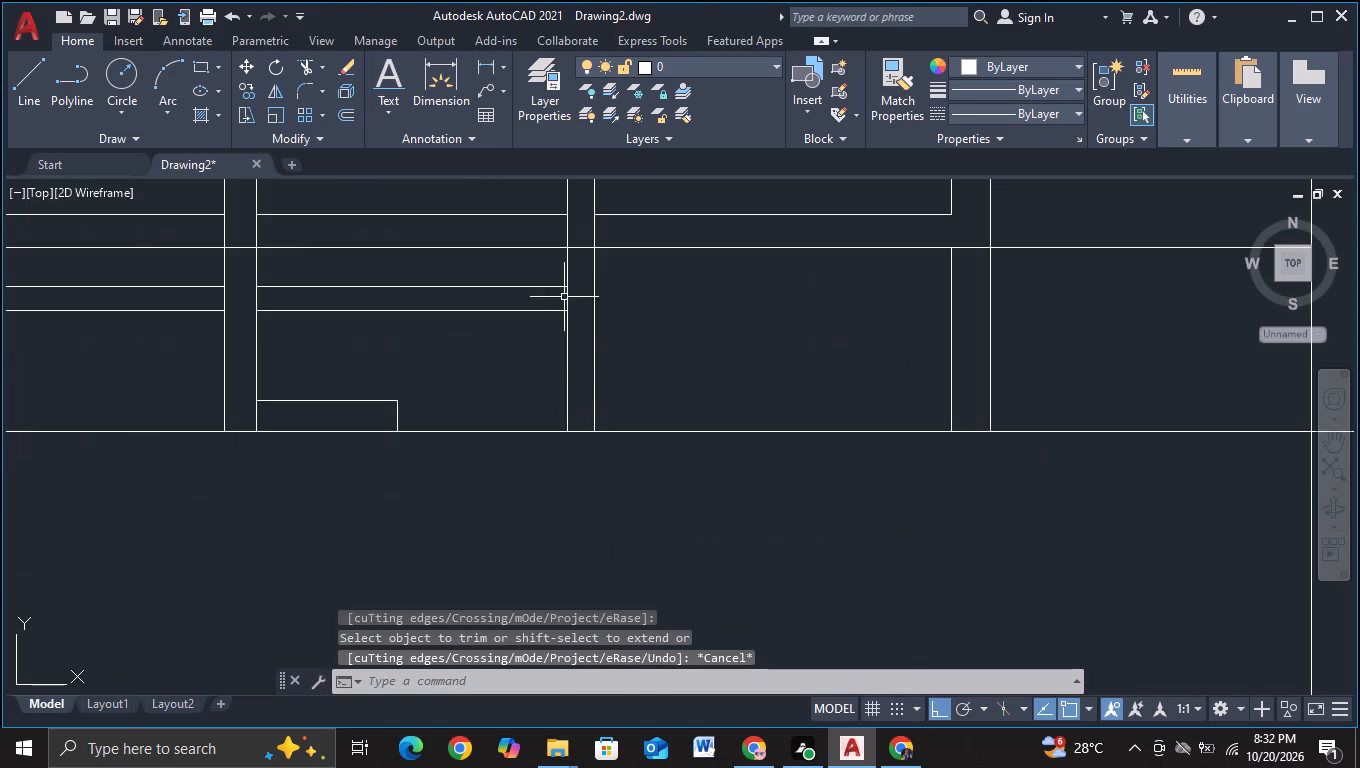
{"action": "left_click_drag", "start_coordinate": [543, 273], "coordinate": [499, 369]}
{"action": "left_click", "coordinate": [498, 370]}
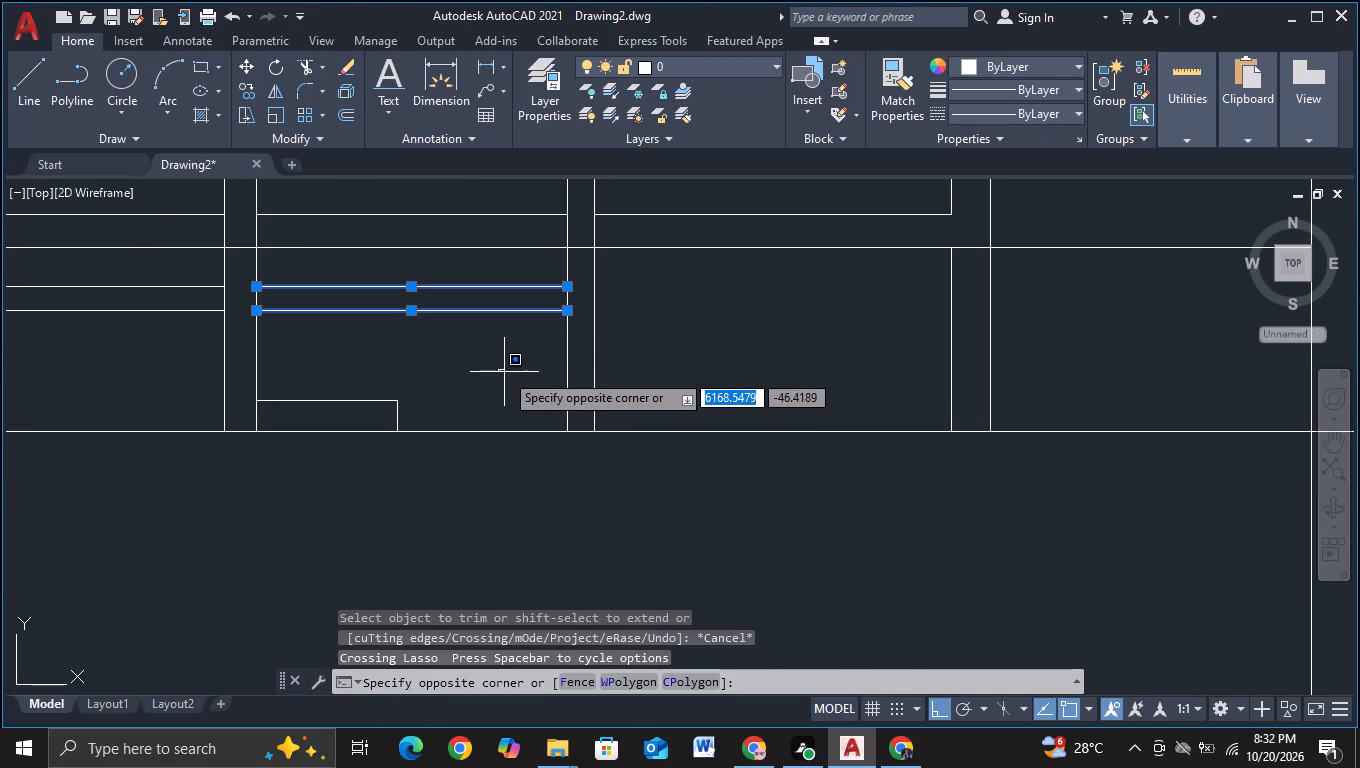
{"action": "key", "text": "Escape"}
{"action": "key", "text": "c"}
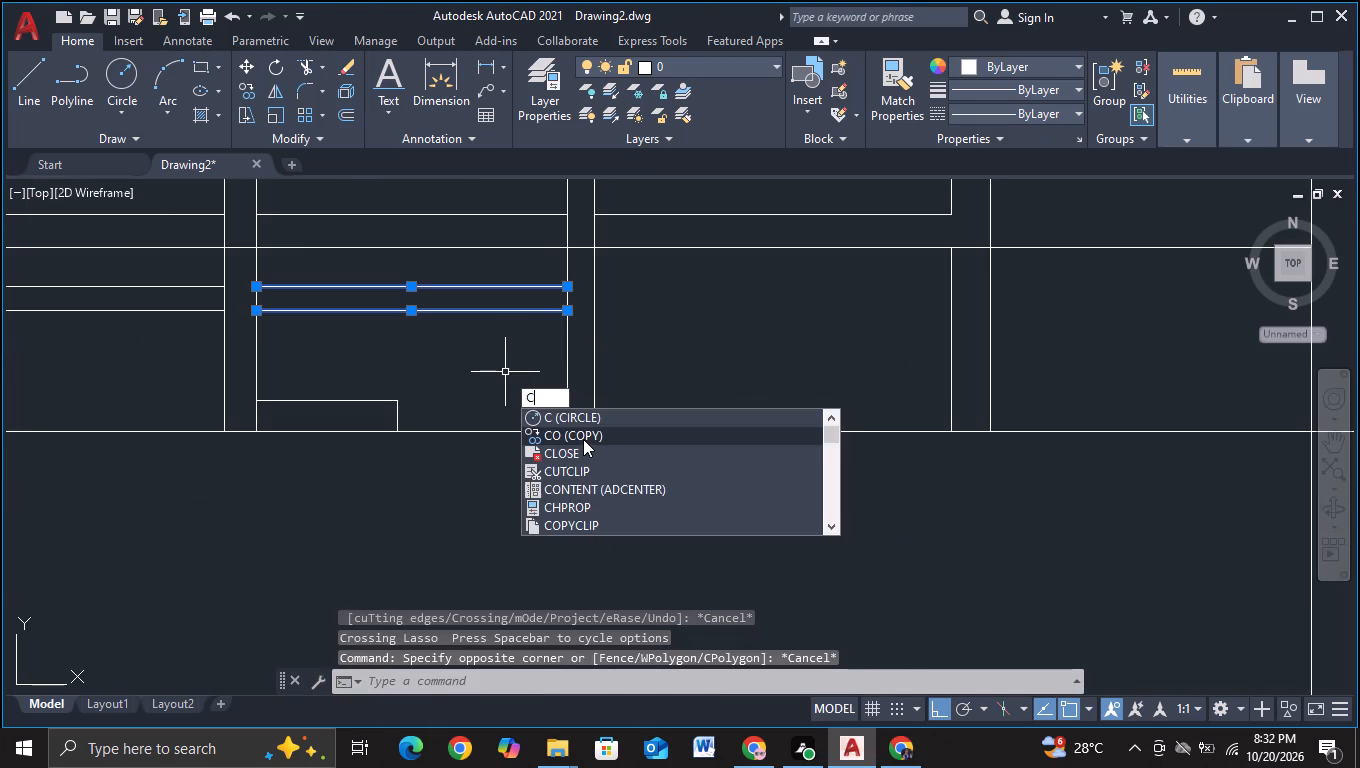
{"action": "left_click", "coordinate": [581, 440]}
{"action": "left_click", "coordinate": [497, 310]}
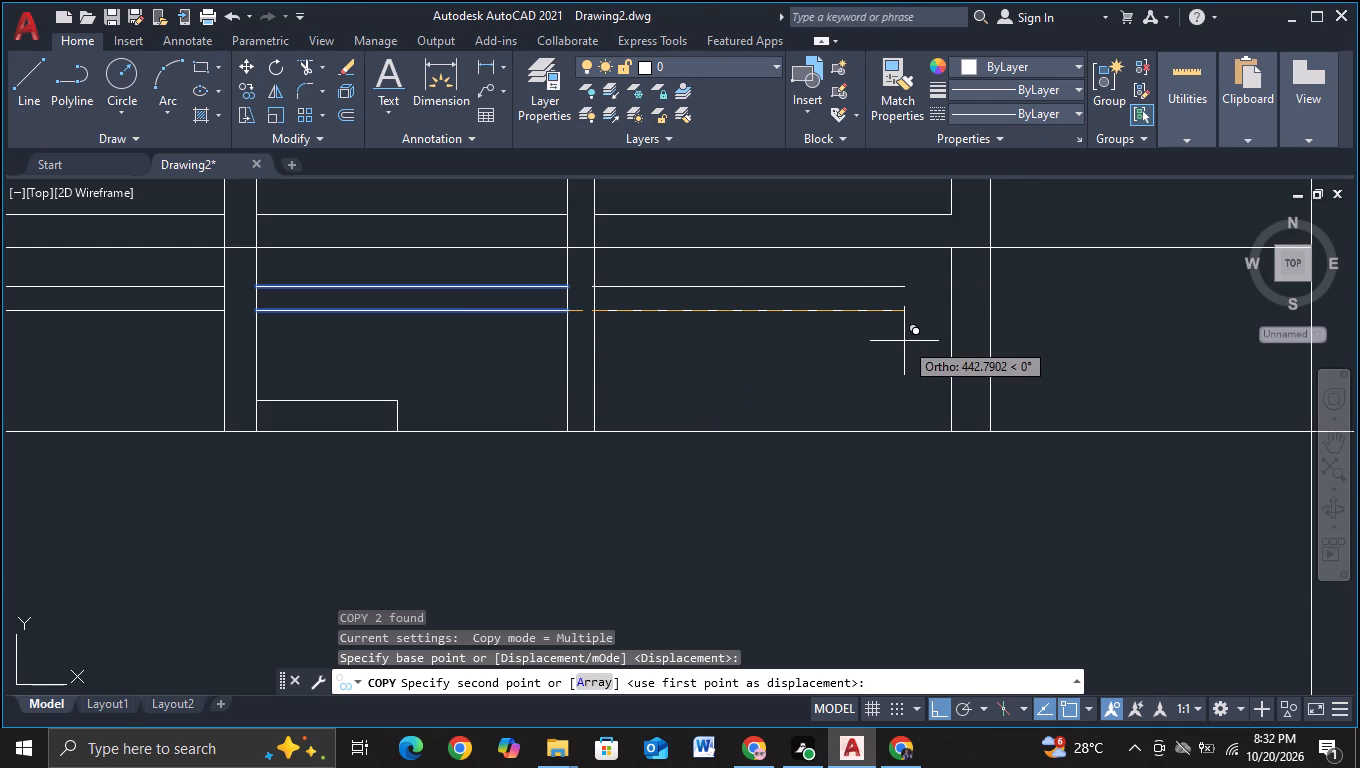
{"action": "left_click", "coordinate": [911, 341]}
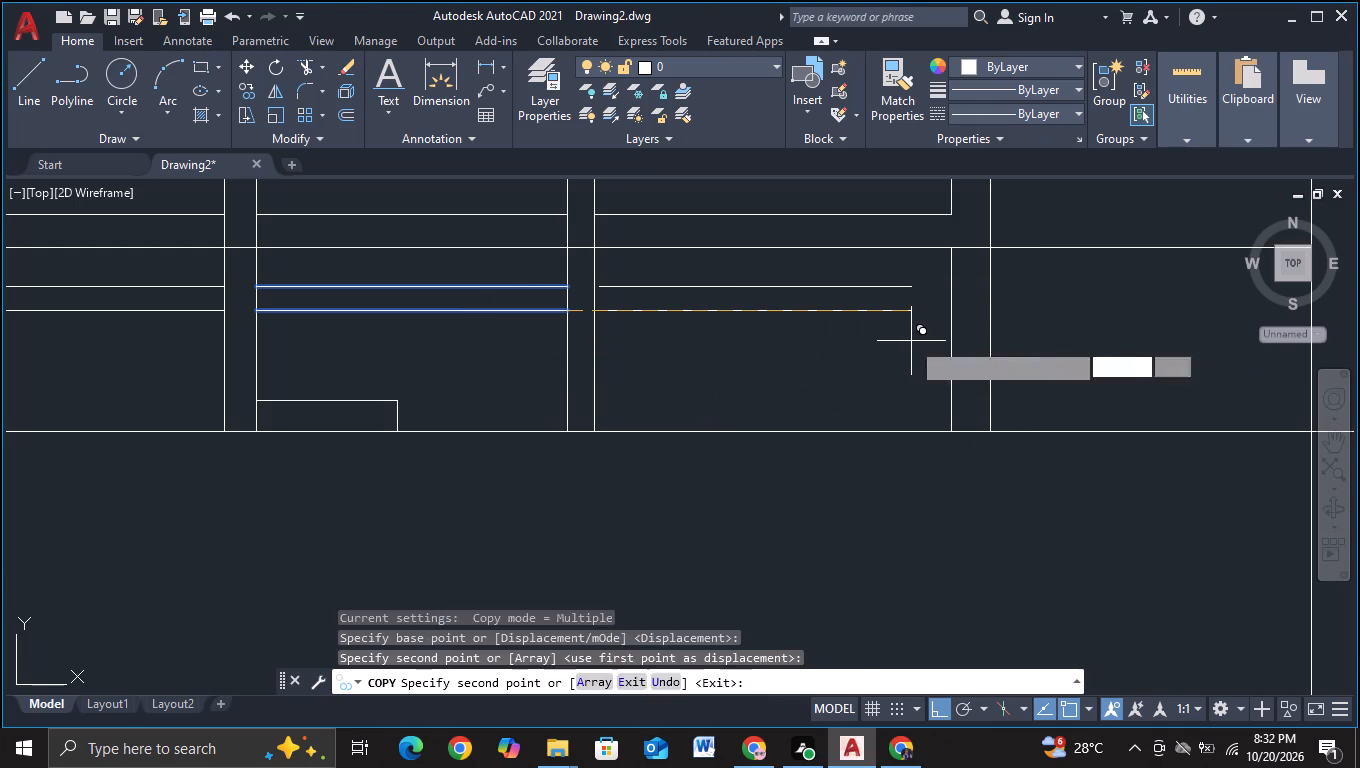
{"action": "key", "text": "Escape"}
Extend both copied horizontal lines at each end to the column edge and the new vertical line.
{"action": "key", "text": "e"}
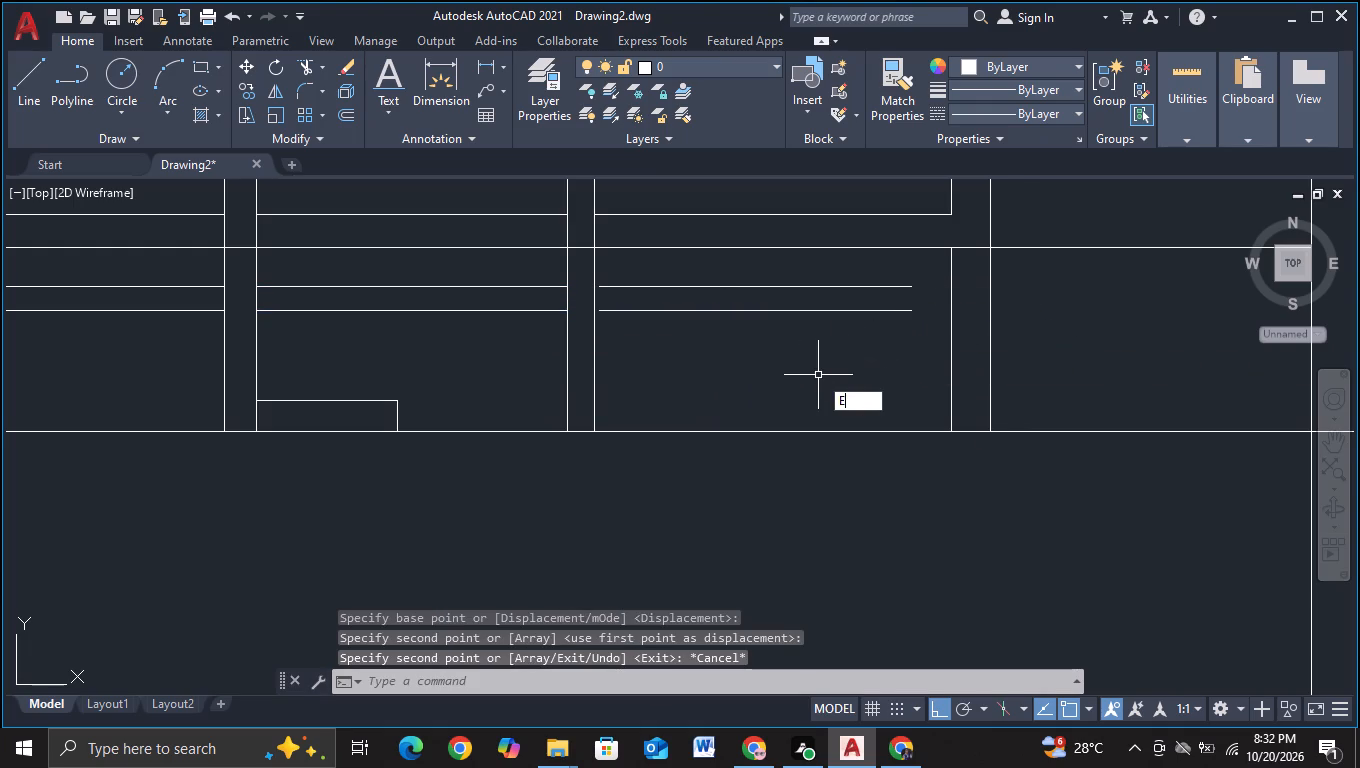
{"action": "left_click", "coordinate": [874, 437]}
{"action": "left_click_drag", "start_coordinate": [617, 325], "coordinate": [618, 277]}
{"action": "left_click_drag", "start_coordinate": [856, 273], "coordinate": [879, 363]}
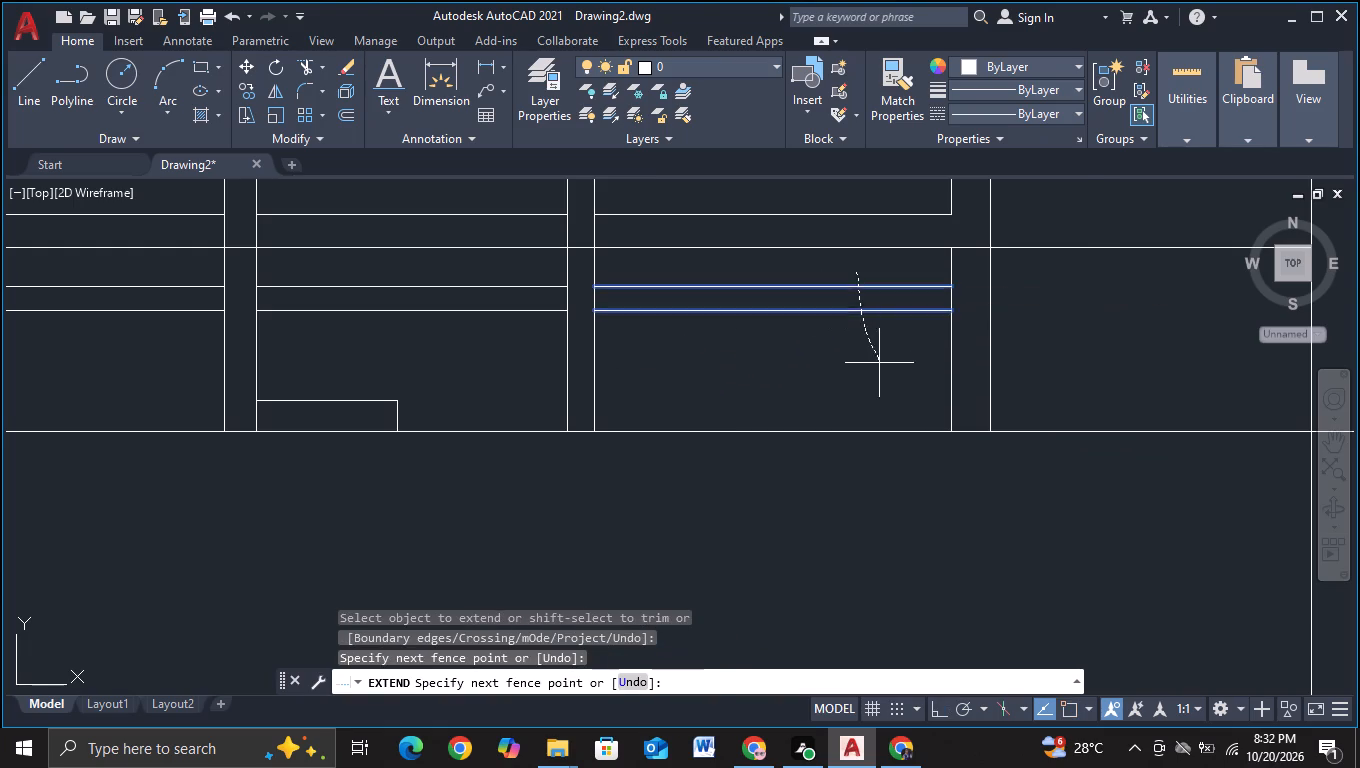
{"action": "left_click_drag", "start_coordinate": [879, 363], "coordinate": [878, 369]}
{"action": "key", "text": "Escape"}
Copy that pair of horizontal lines about 500 units right into the end bay, overlapping both of its vertical edges.
{"action": "scroll", "coordinate": [1065, 392], "scroll_direction": "down", "scroll_amount": 1}
{"action": "middle_click_drag", "start_coordinate": [1086, 383], "coordinate": [1008, 399]}
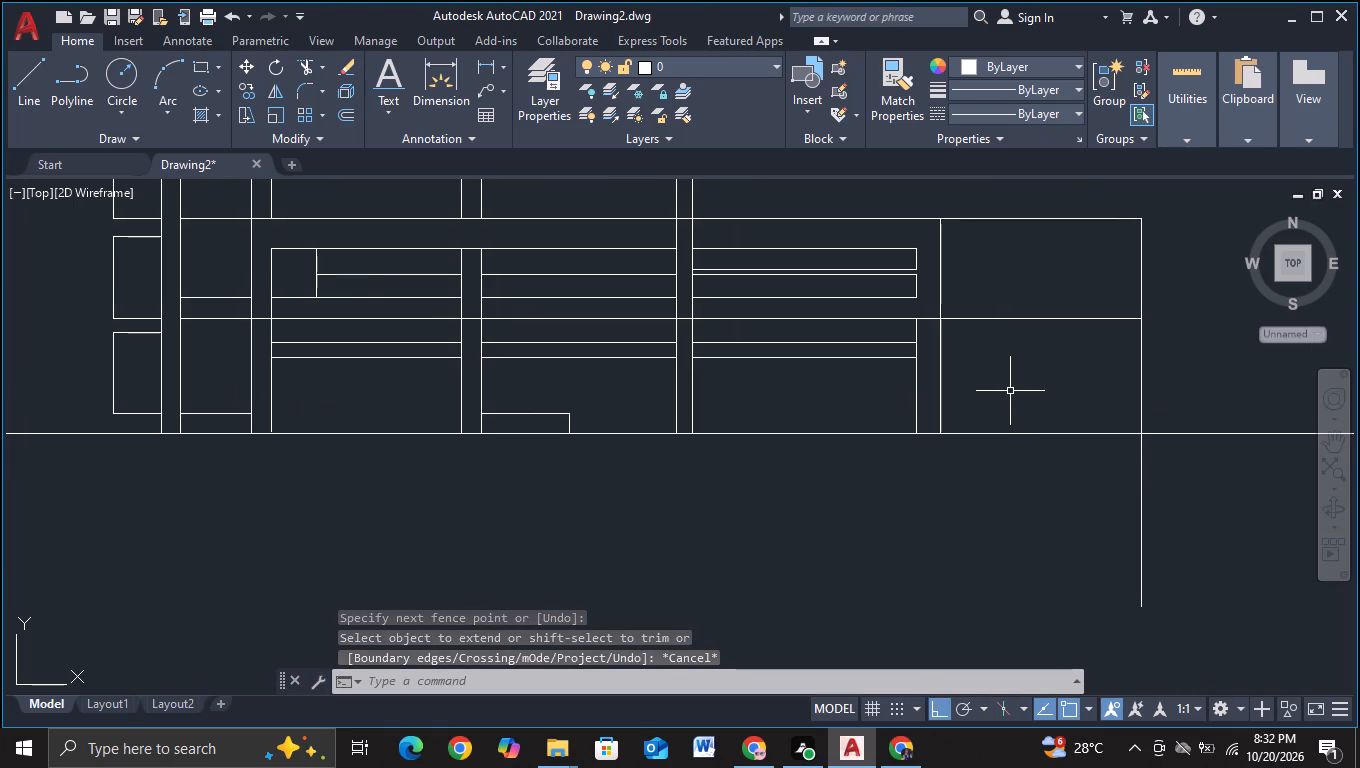
{"action": "middle_click_drag", "start_coordinate": [1012, 385], "coordinate": [960, 397]}
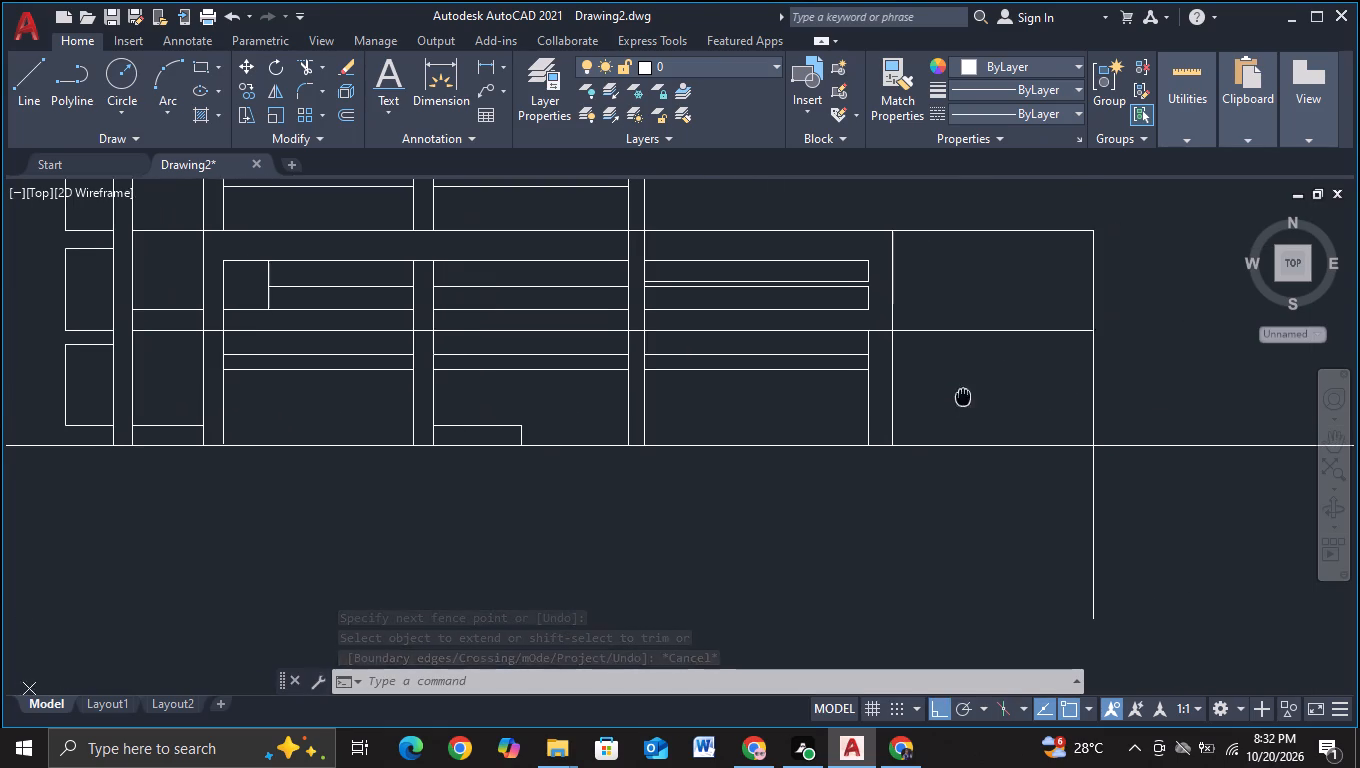
{"action": "middle_click_drag", "start_coordinate": [960, 397], "coordinate": [959, 397]}
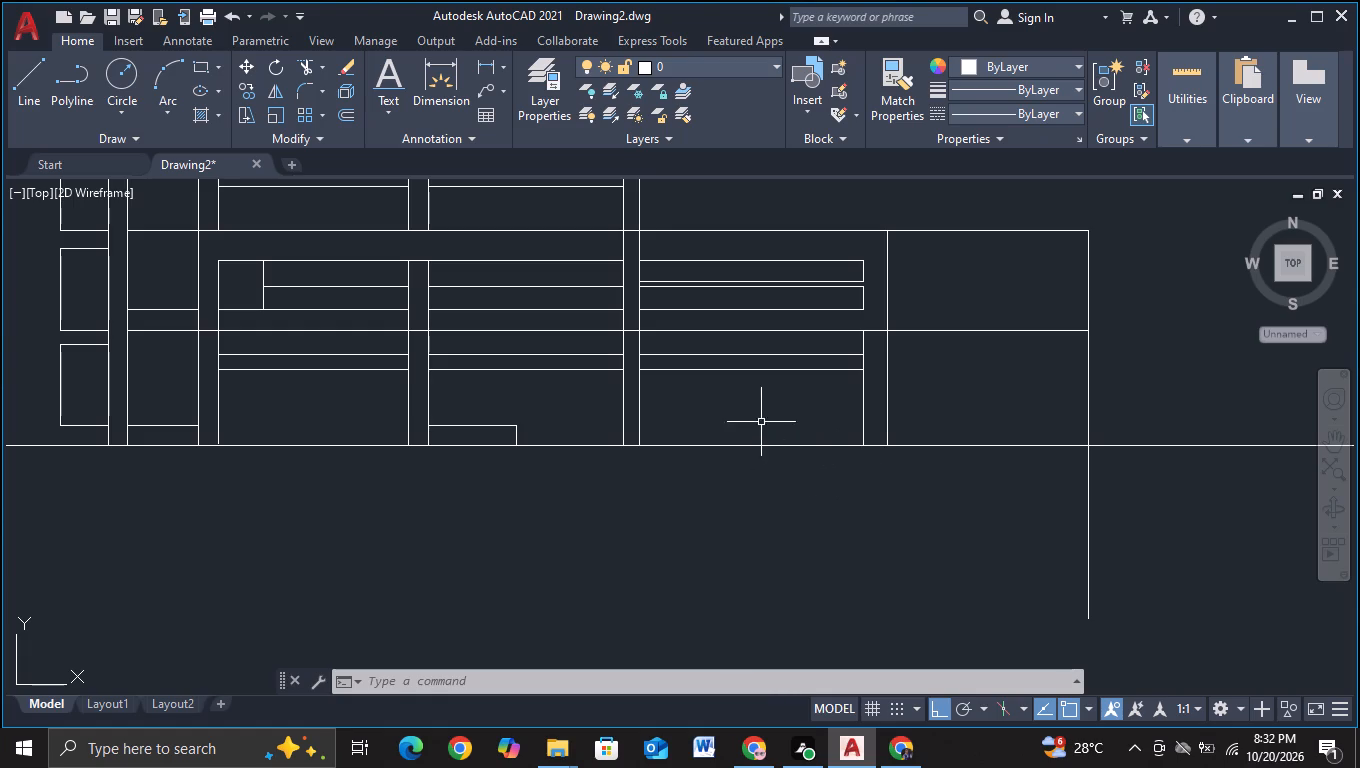
{"action": "left_click_drag", "start_coordinate": [763, 415], "coordinate": [773, 342]}
{"action": "left_click_drag", "start_coordinate": [773, 342], "coordinate": [770, 346]}
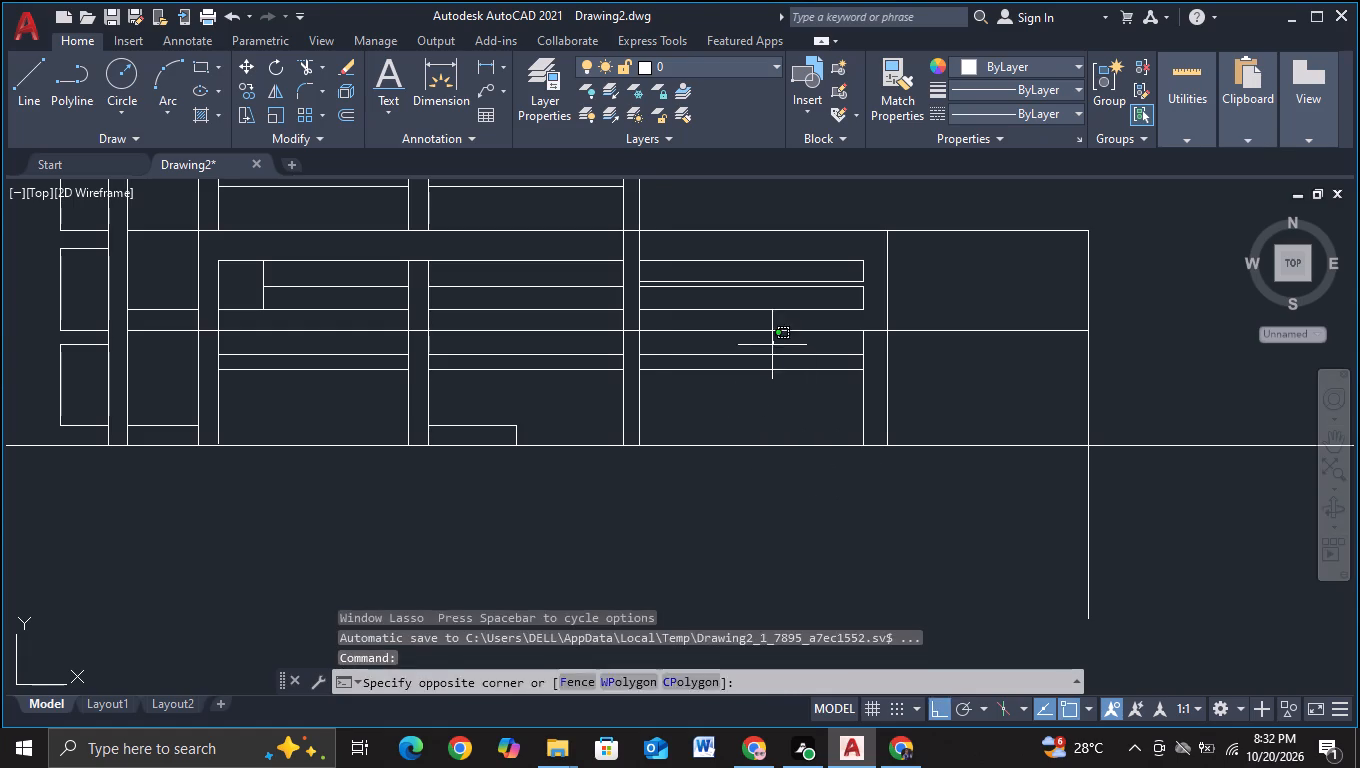
{"action": "left_click_drag", "start_coordinate": [770, 346], "coordinate": [721, 389]}
{"action": "key", "text": "c"}
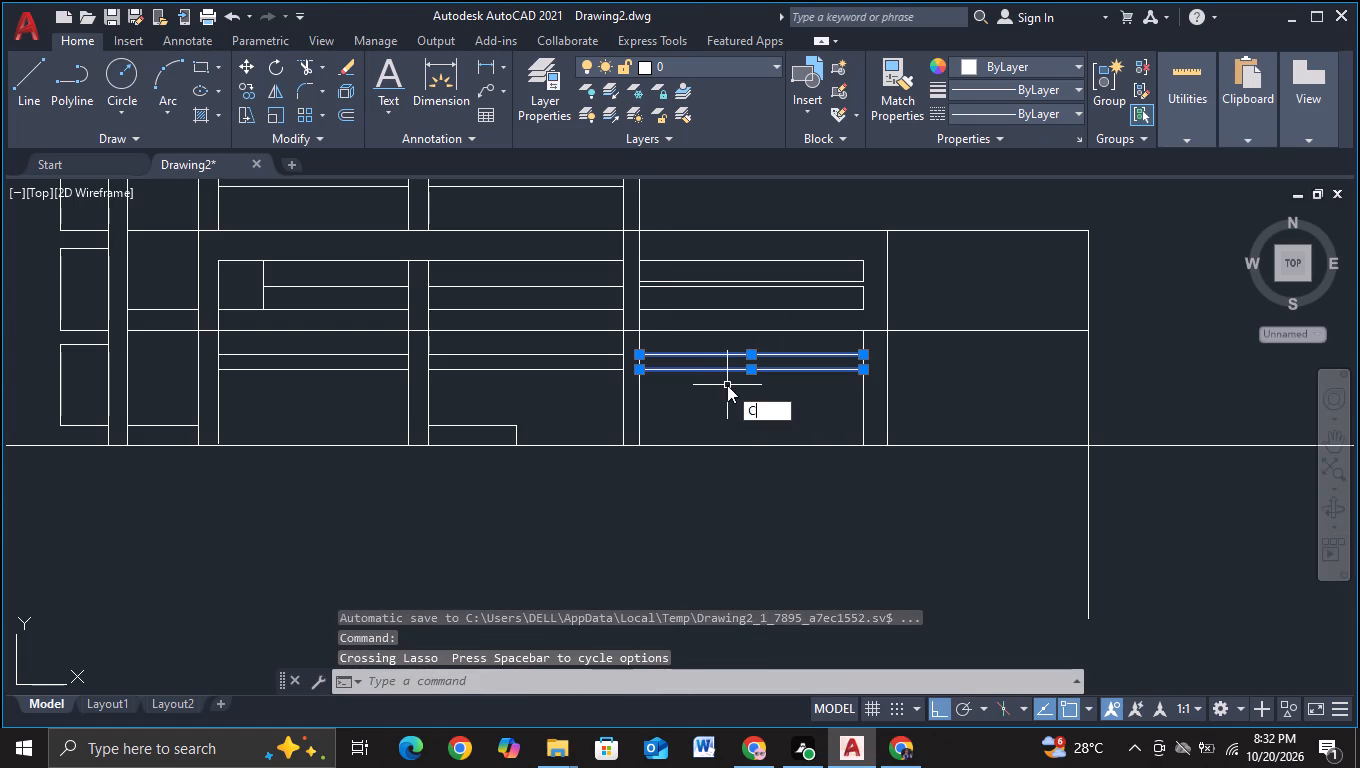
{"action": "left_click", "coordinate": [823, 454]}
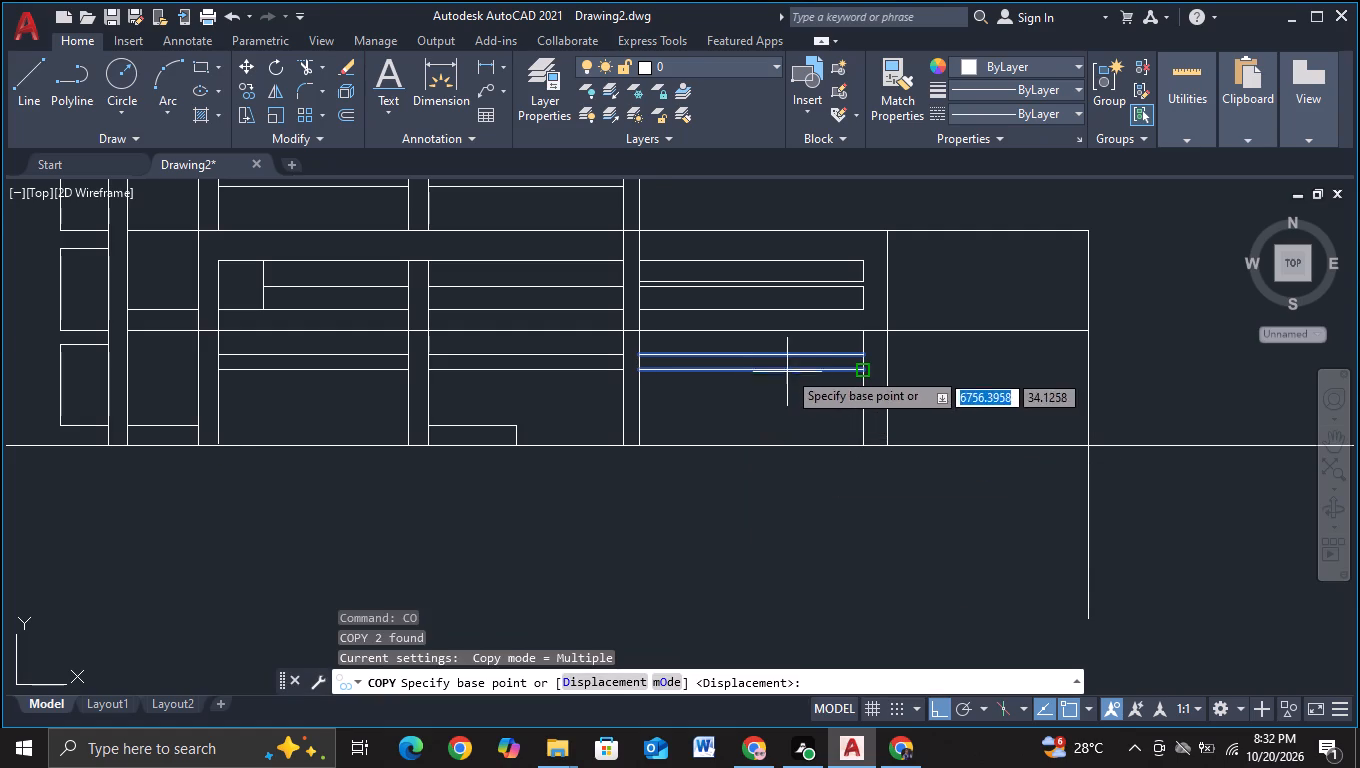
{"action": "left_click", "coordinate": [786, 368]}
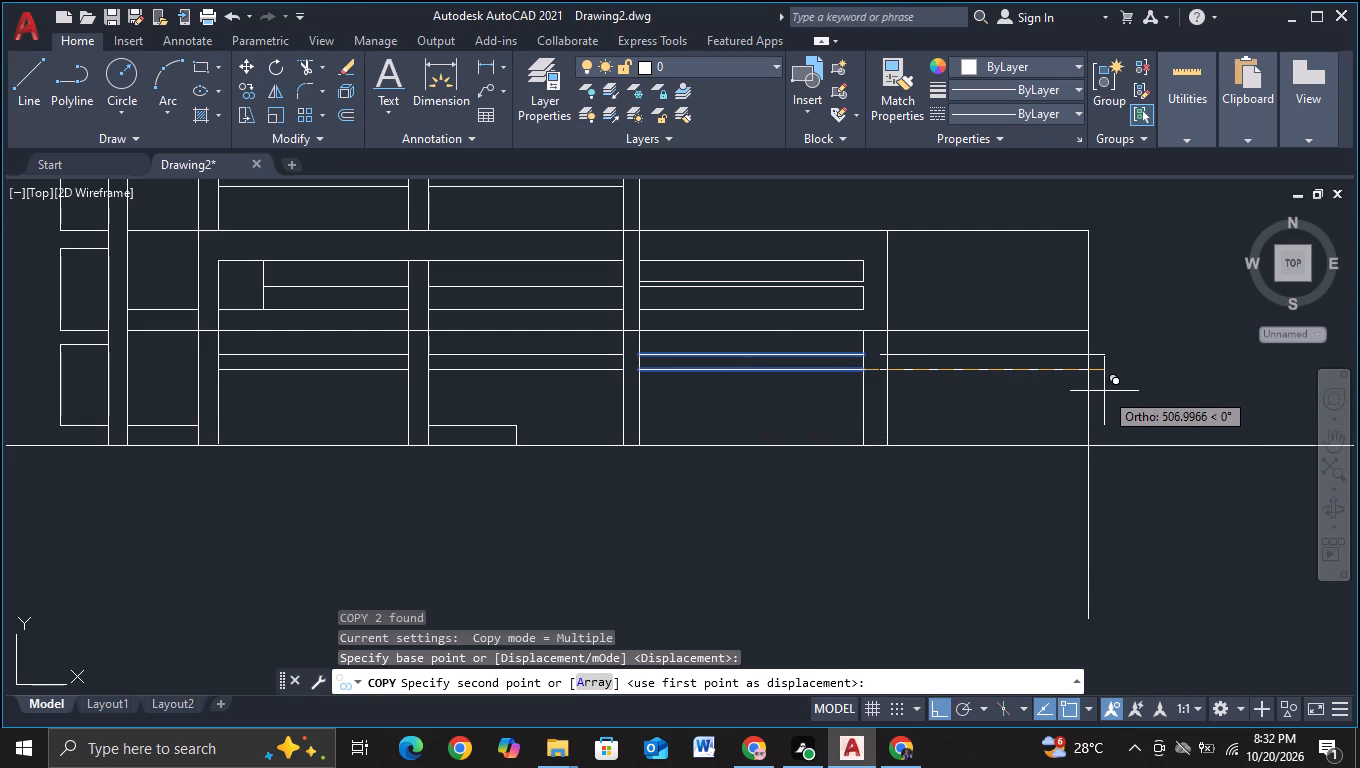
{"action": "left_click", "coordinate": [1092, 396]}
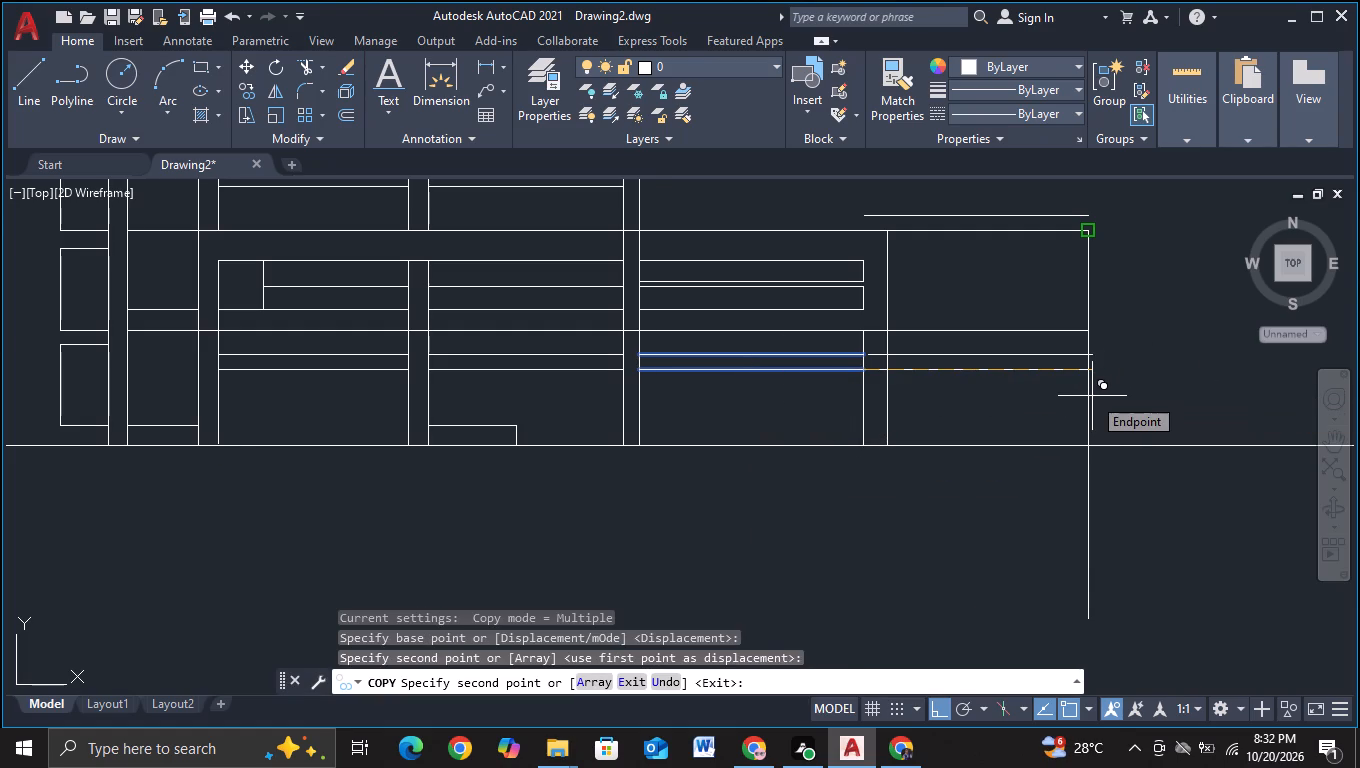
{"action": "key", "text": "ctrl+z"}
{"action": "scroll", "coordinate": [1092, 396], "scroll_direction": "up", "scroll_amount": 2}
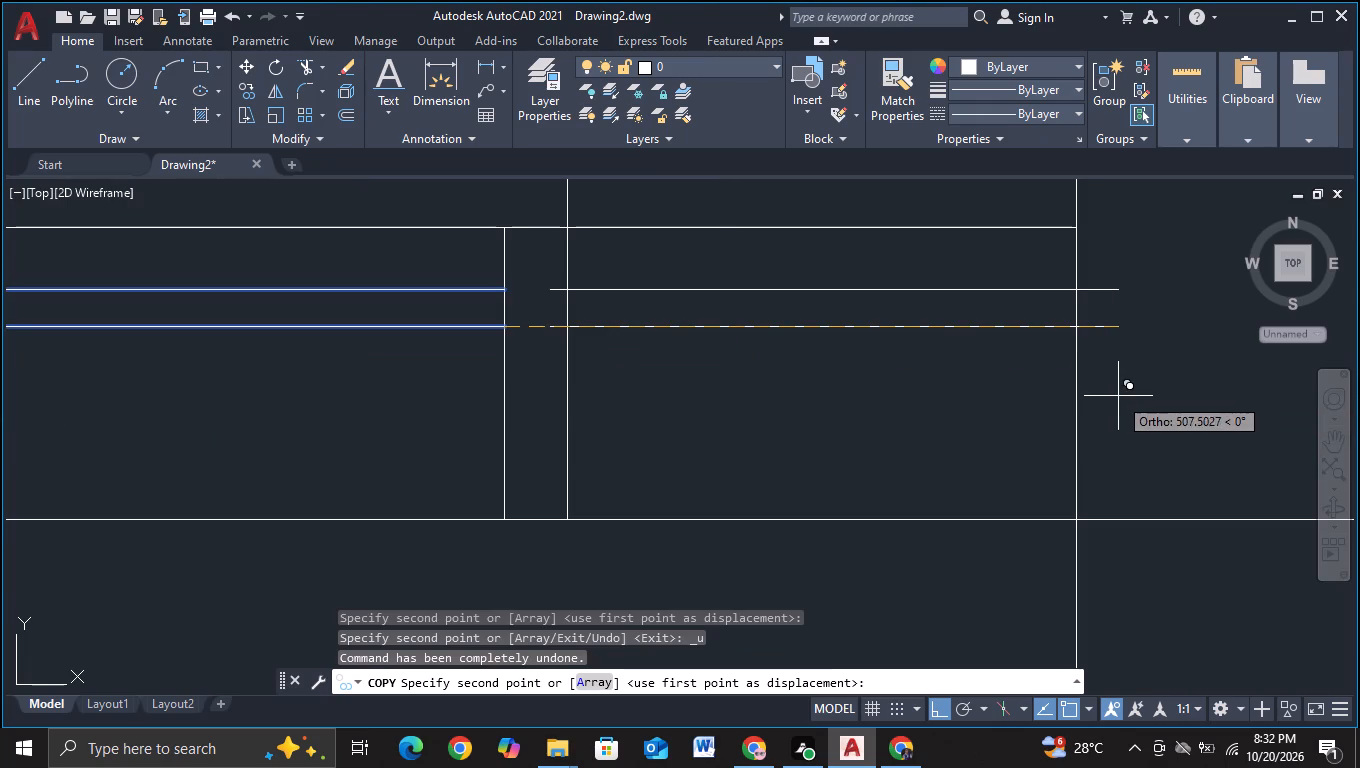
{"action": "left_click", "coordinate": [1113, 396]}
{"action": "key", "text": "Escape"}
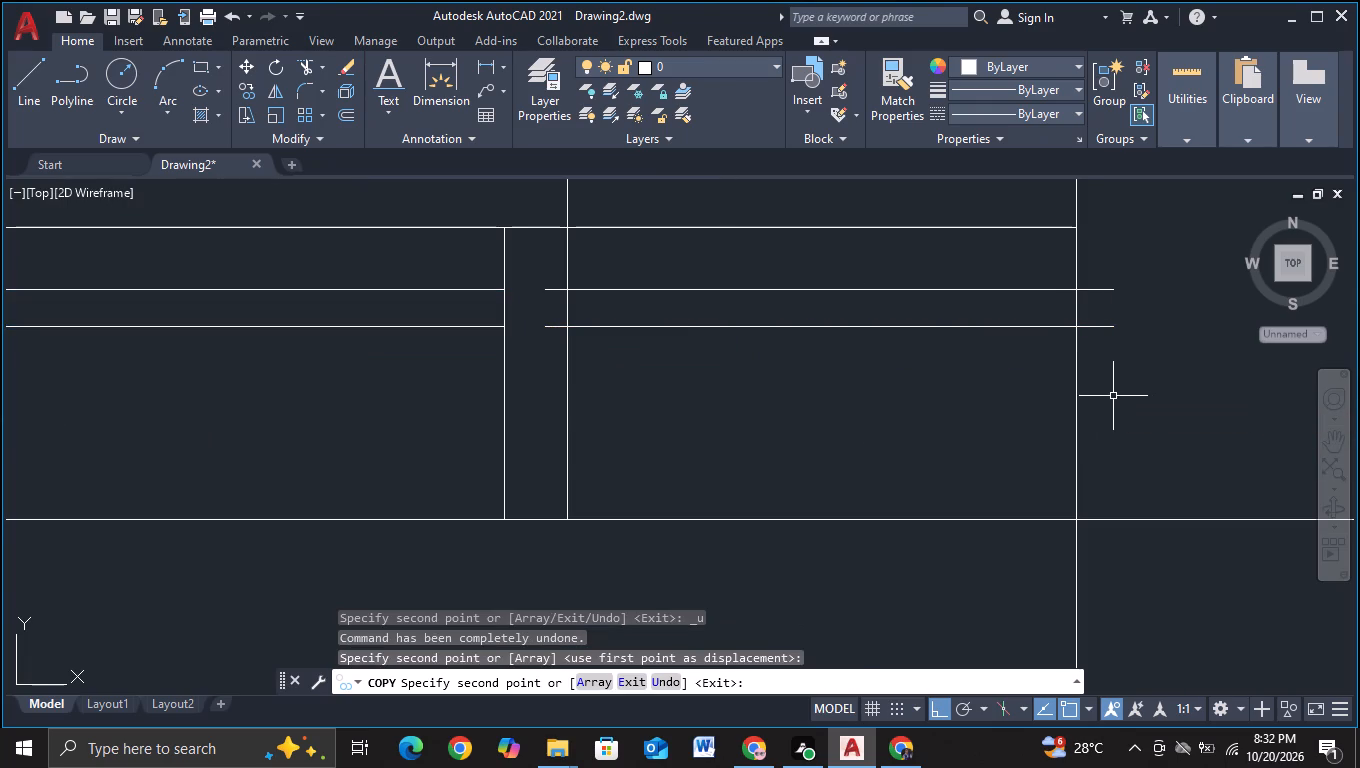
{"action": "key", "text": "Escape"}
{"action": "key", "text": "Escape"}
{"action": "key", "text": "Escape"}
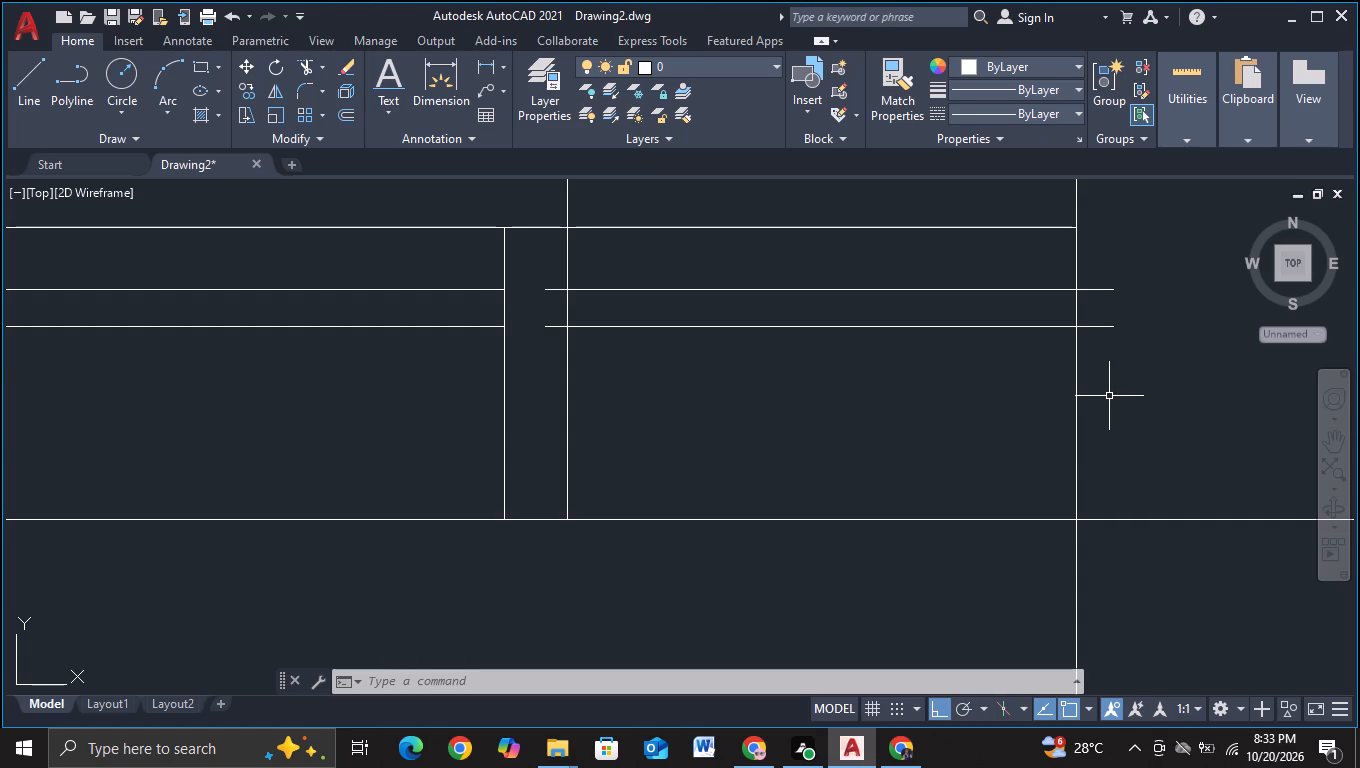
{"action": "key", "text": "Escape"}
{"action": "key", "text": "Escape"}
{"action": "key", "text": "Escape"}
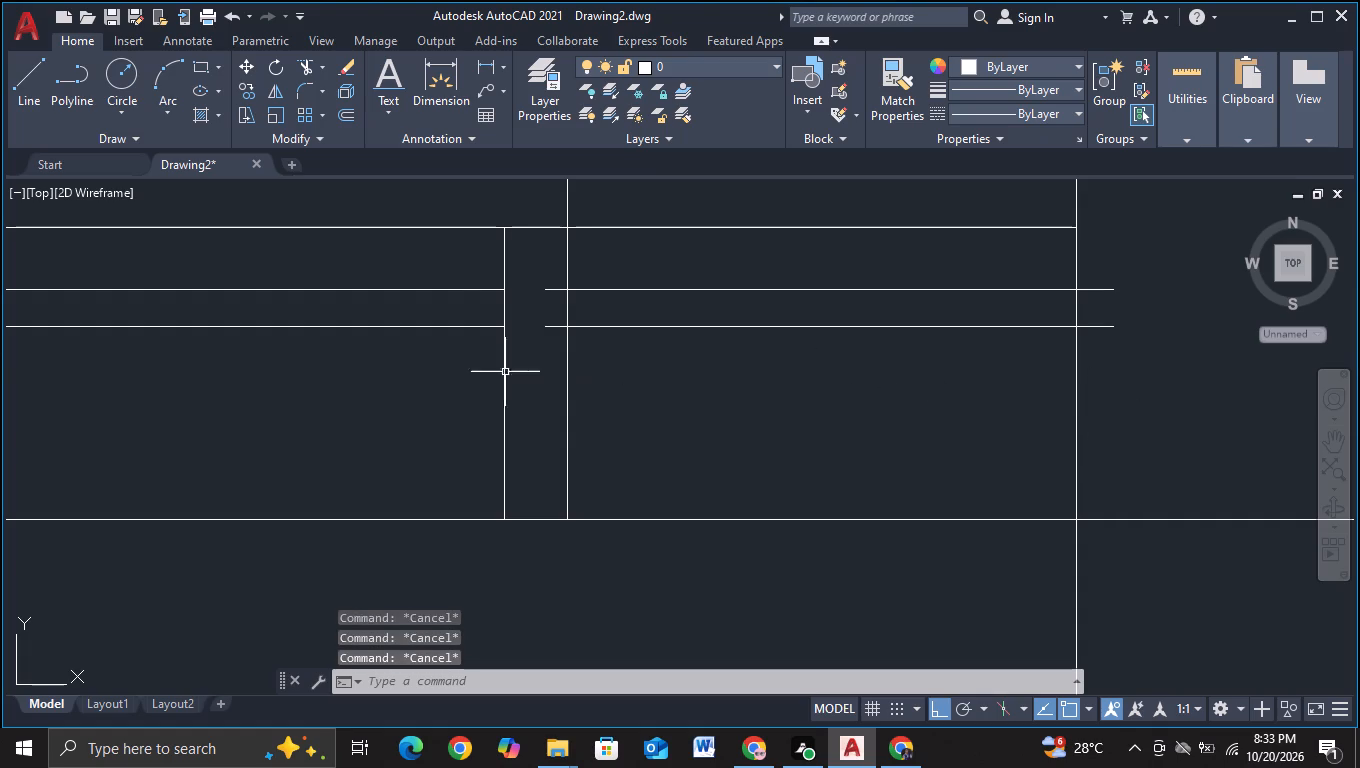
Trim both copied horizontal lines in the end bay where they overrun the column edge and the end wall.
{"action": "left_click", "coordinate": [307, 65]}
{"action": "left_click", "coordinate": [550, 292]}
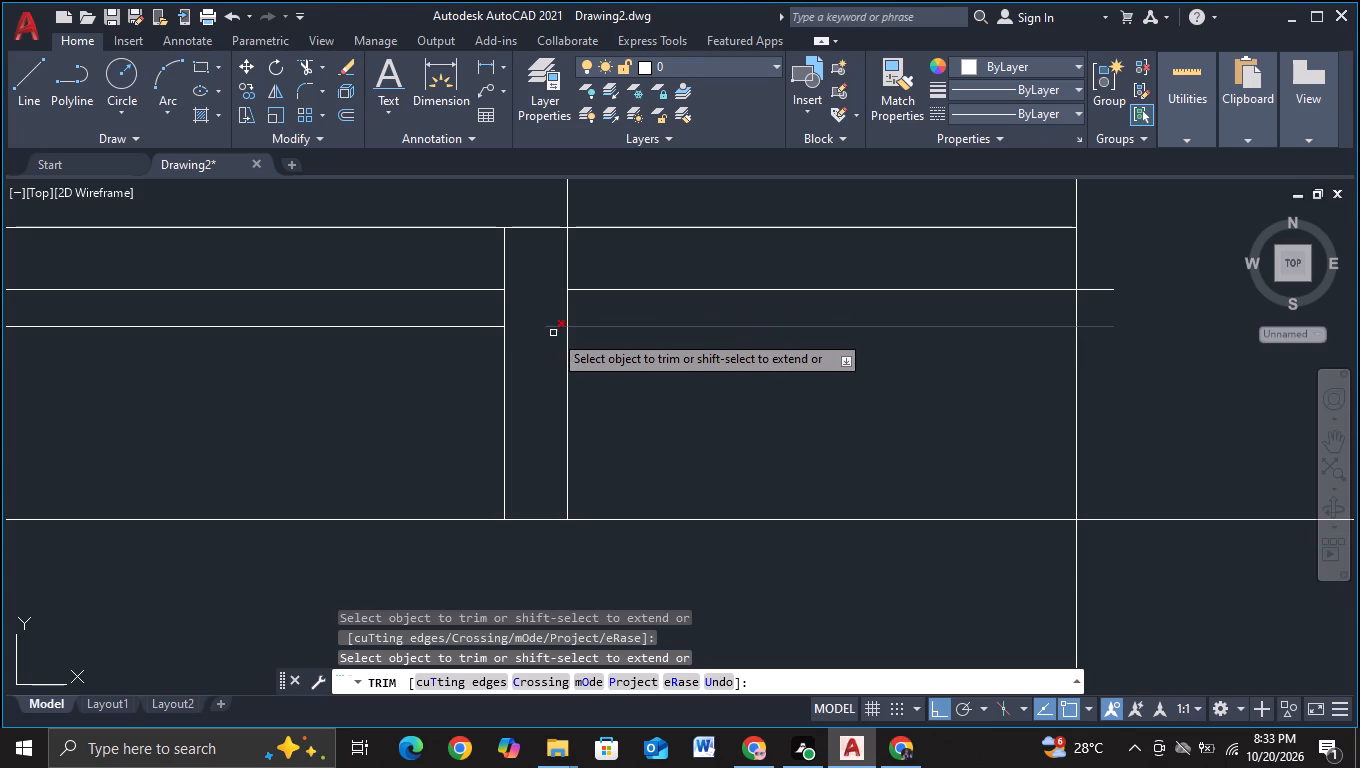
{"action": "left_click", "coordinate": [551, 326]}
{"action": "left_click_drag", "start_coordinate": [1094, 271], "coordinate": [1094, 307]}
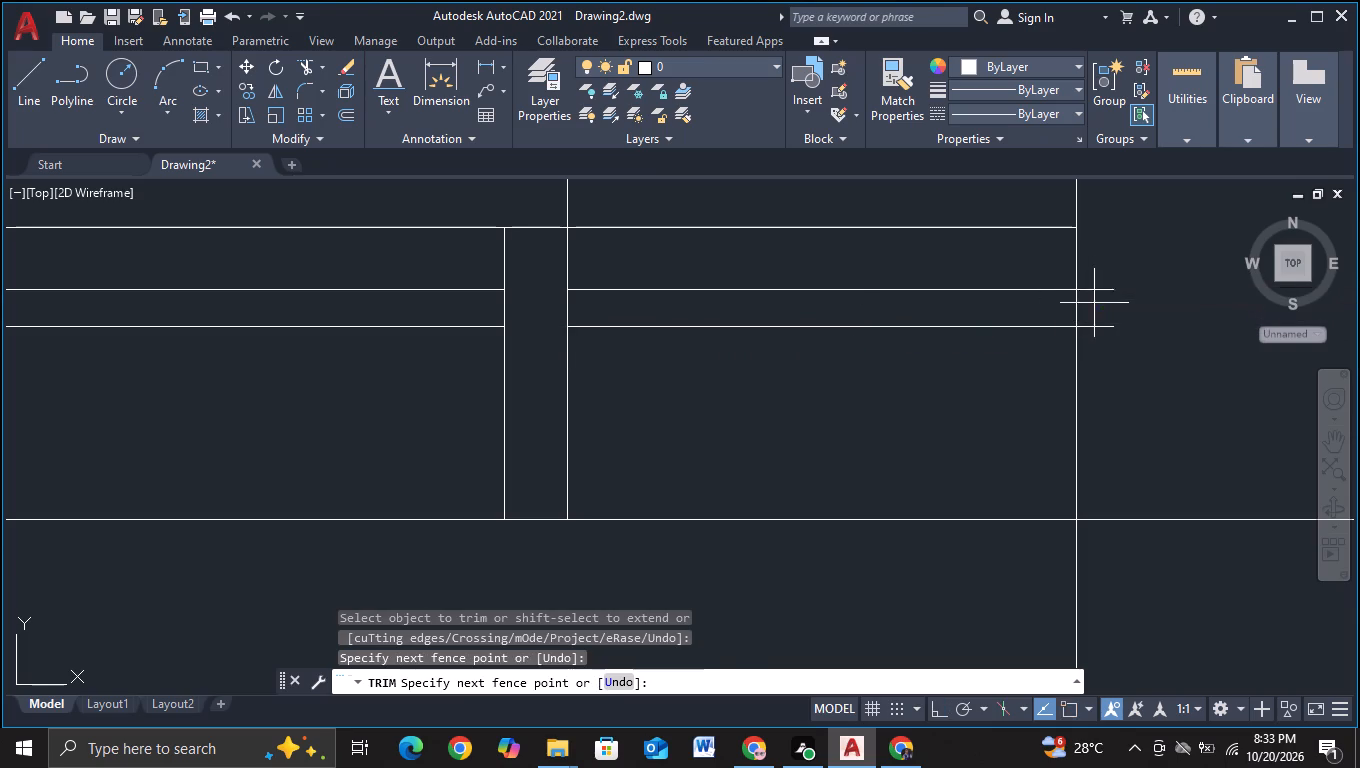
{"action": "left_click_drag", "start_coordinate": [1094, 307], "coordinate": [1102, 342]}
Remove the pair of horizontal lines from the ground-floor bay beneath the bands with a Trim fence across them.
{"action": "middle_click_drag", "start_coordinate": [848, 425], "coordinate": [1261, 394]}
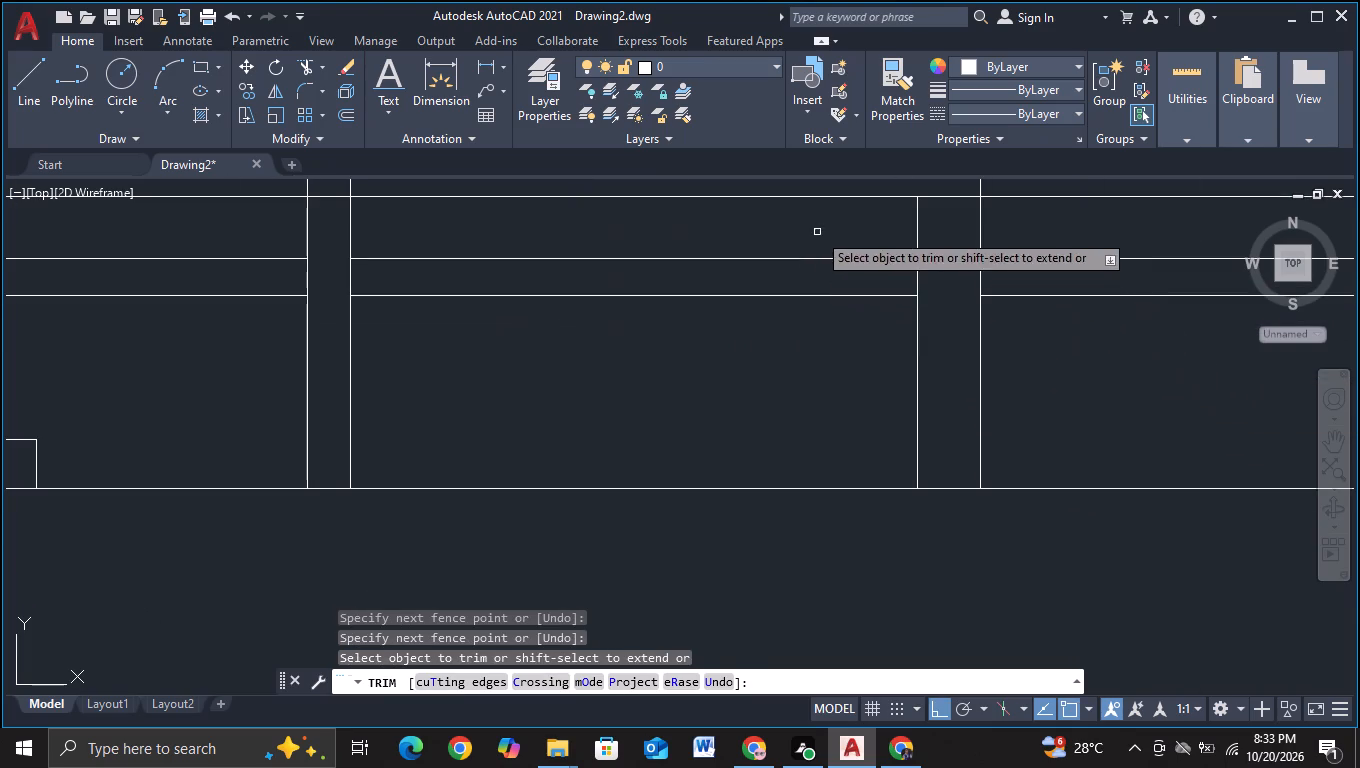
{"action": "left_click_drag", "start_coordinate": [817, 232], "coordinate": [738, 338]}
{"action": "scroll", "coordinate": [747, 329], "scroll_direction": "down", "scroll_amount": 1}
{"action": "key", "text": "Escape"}
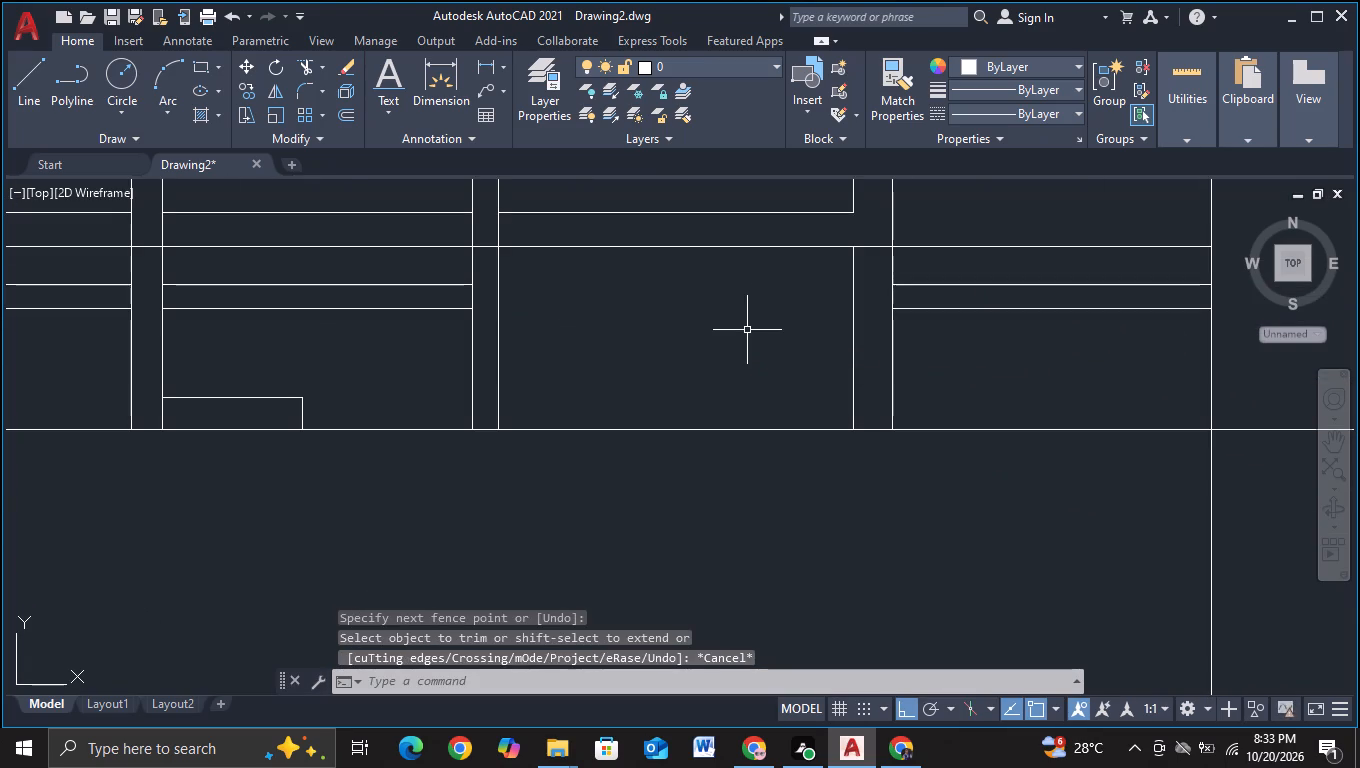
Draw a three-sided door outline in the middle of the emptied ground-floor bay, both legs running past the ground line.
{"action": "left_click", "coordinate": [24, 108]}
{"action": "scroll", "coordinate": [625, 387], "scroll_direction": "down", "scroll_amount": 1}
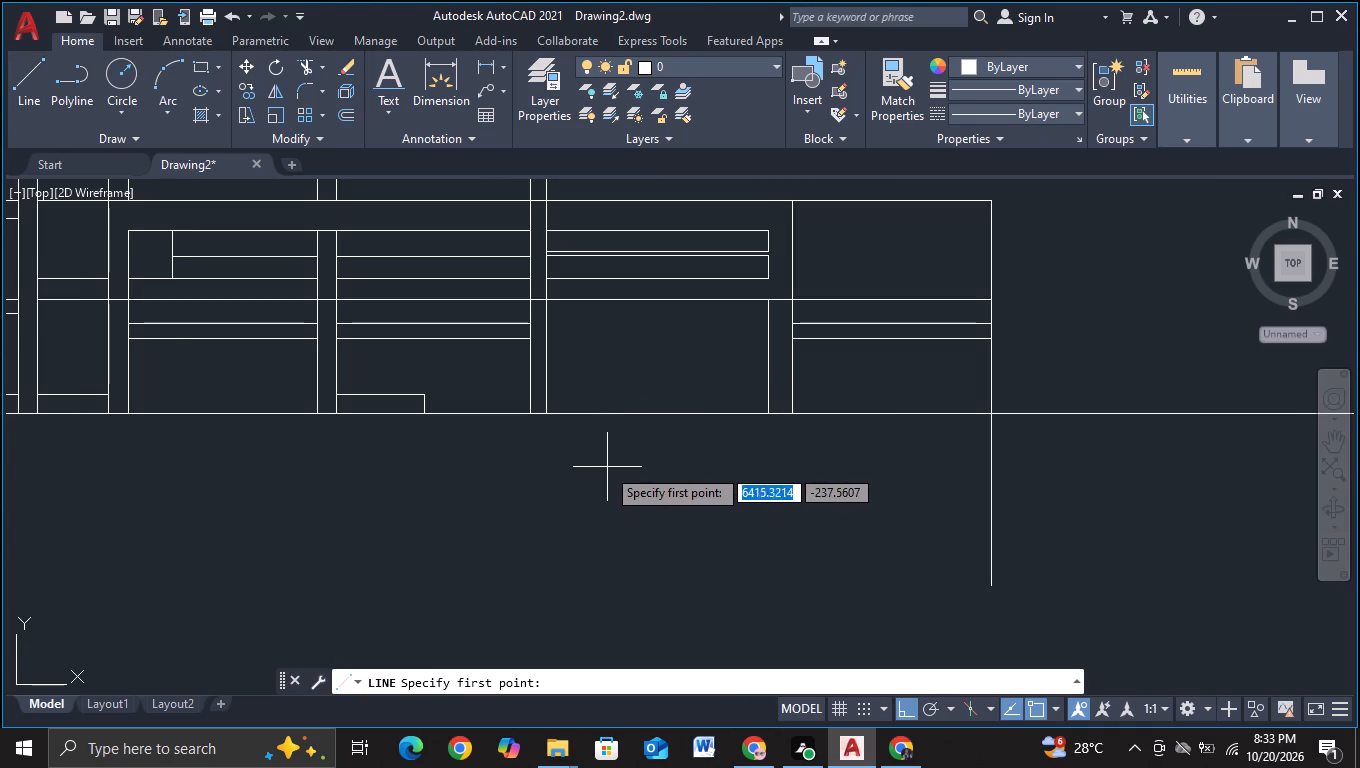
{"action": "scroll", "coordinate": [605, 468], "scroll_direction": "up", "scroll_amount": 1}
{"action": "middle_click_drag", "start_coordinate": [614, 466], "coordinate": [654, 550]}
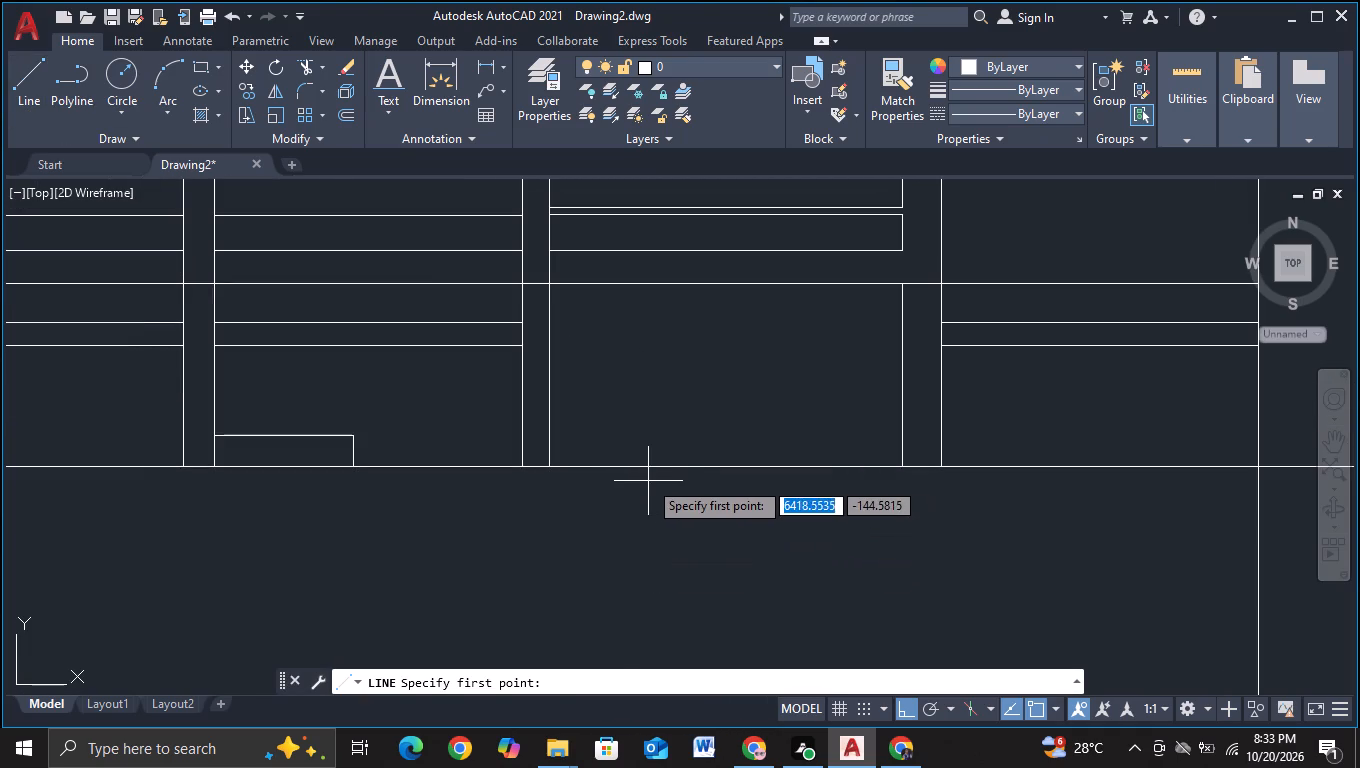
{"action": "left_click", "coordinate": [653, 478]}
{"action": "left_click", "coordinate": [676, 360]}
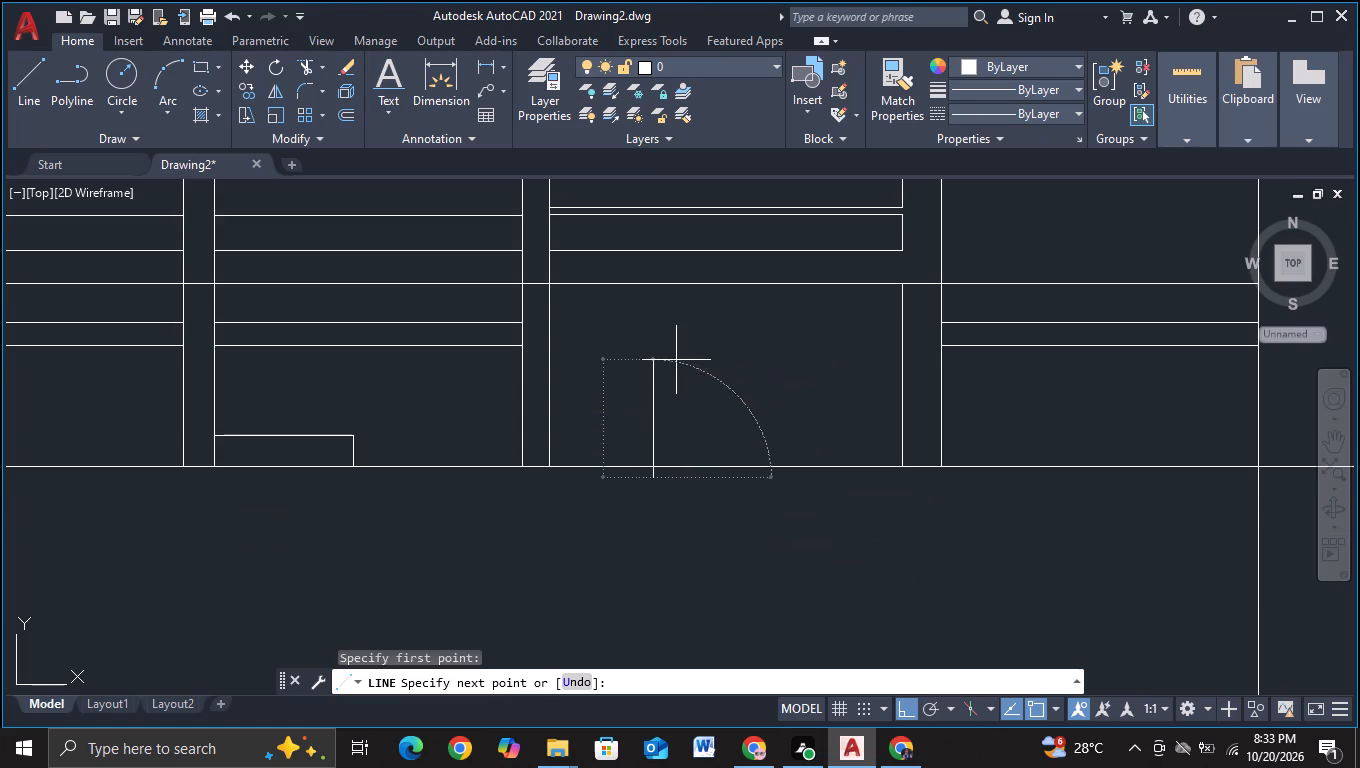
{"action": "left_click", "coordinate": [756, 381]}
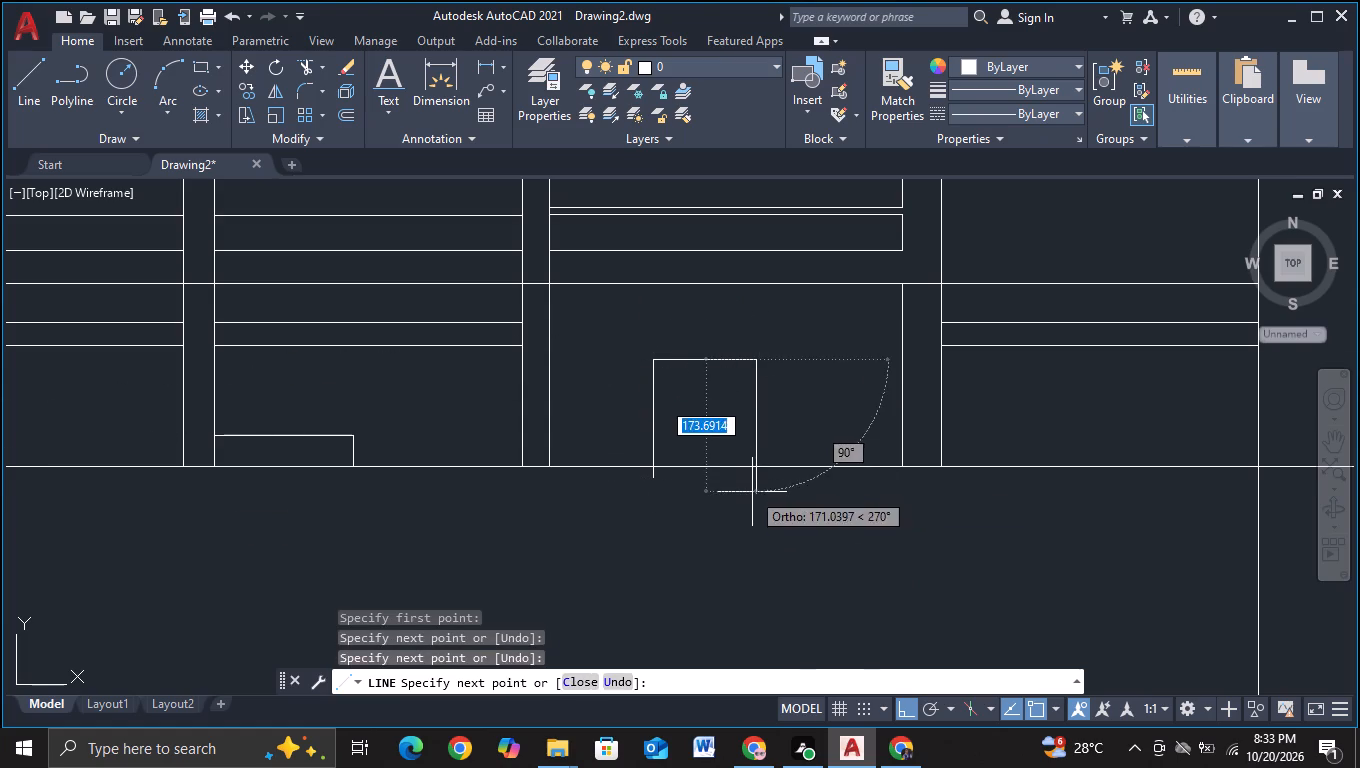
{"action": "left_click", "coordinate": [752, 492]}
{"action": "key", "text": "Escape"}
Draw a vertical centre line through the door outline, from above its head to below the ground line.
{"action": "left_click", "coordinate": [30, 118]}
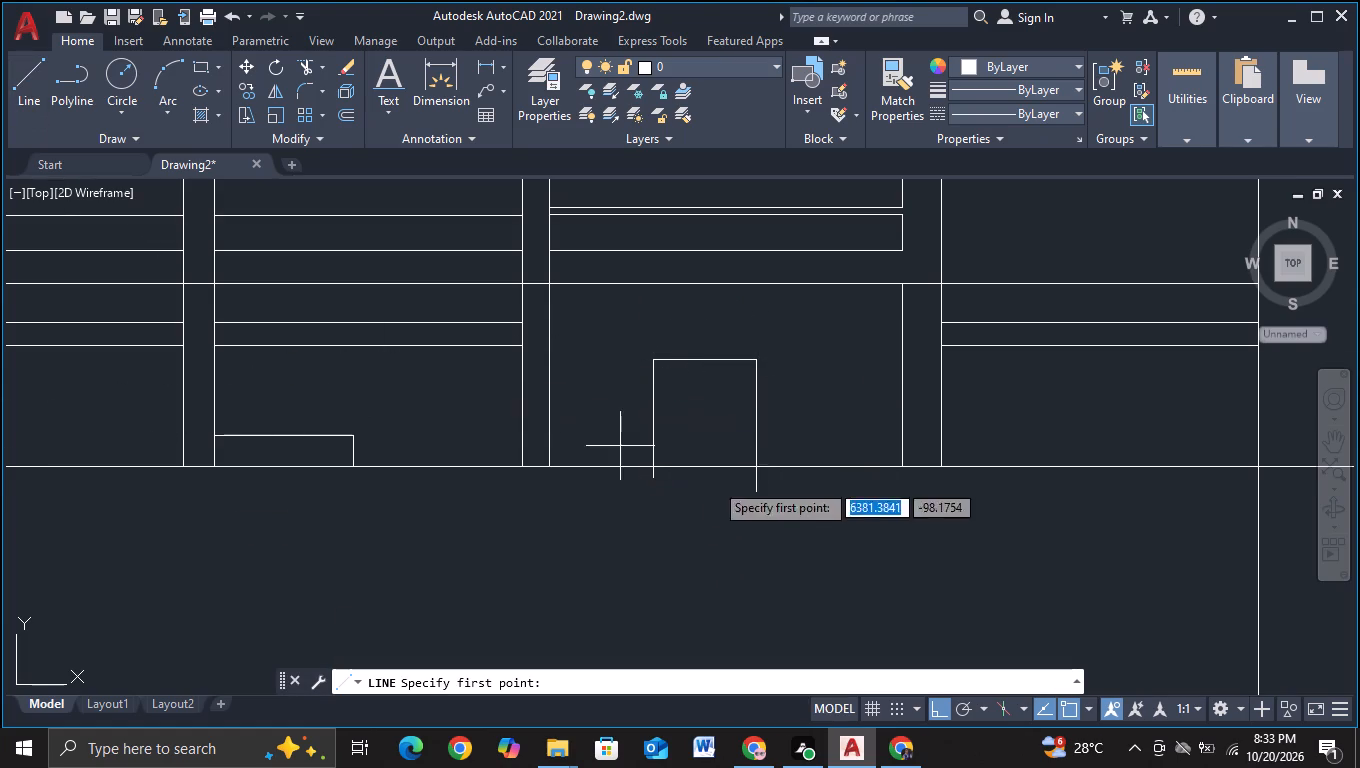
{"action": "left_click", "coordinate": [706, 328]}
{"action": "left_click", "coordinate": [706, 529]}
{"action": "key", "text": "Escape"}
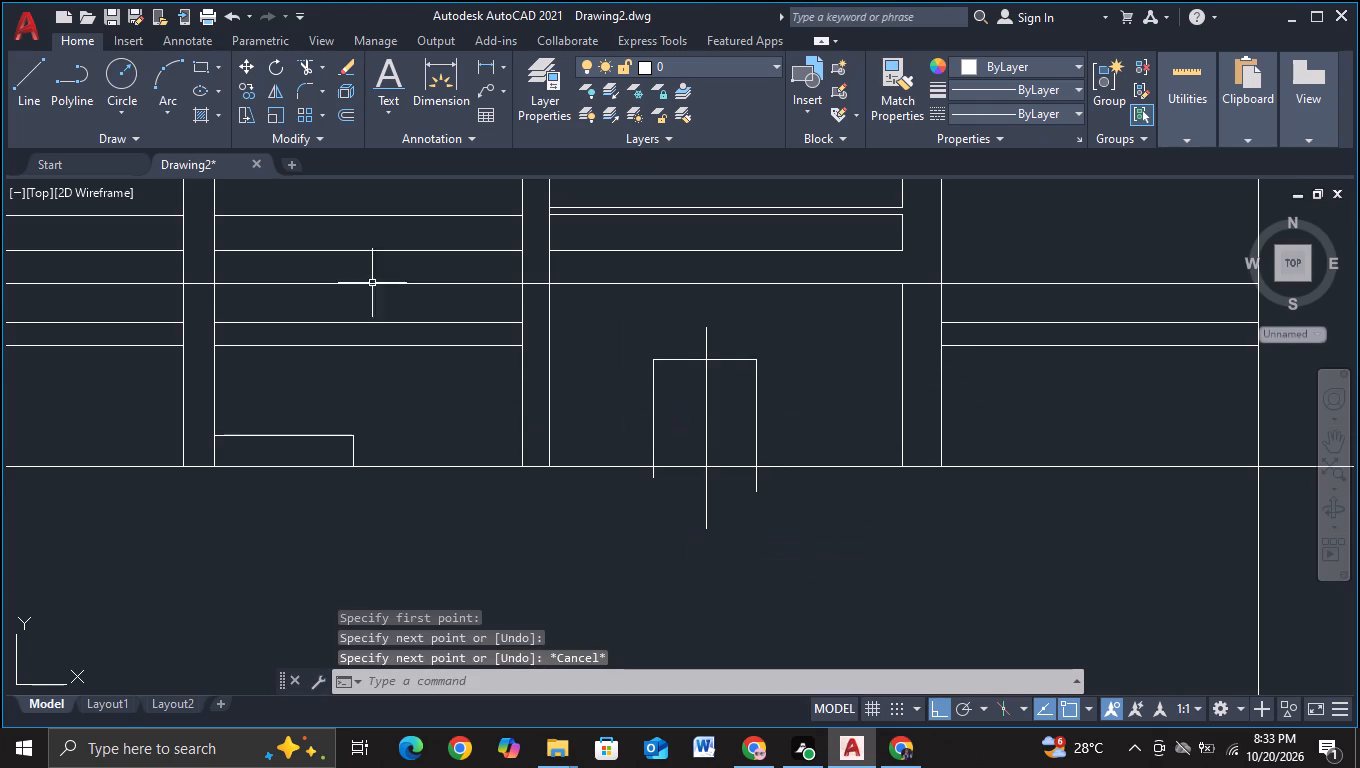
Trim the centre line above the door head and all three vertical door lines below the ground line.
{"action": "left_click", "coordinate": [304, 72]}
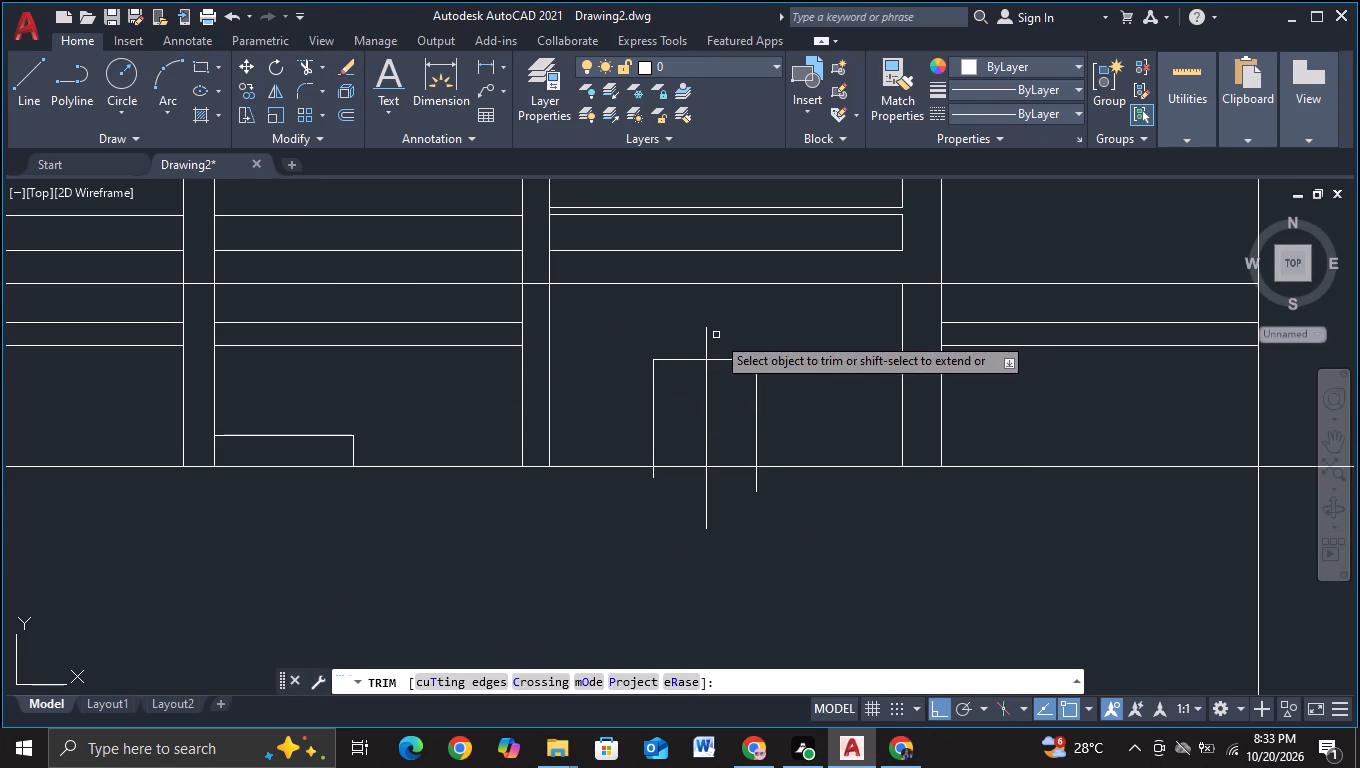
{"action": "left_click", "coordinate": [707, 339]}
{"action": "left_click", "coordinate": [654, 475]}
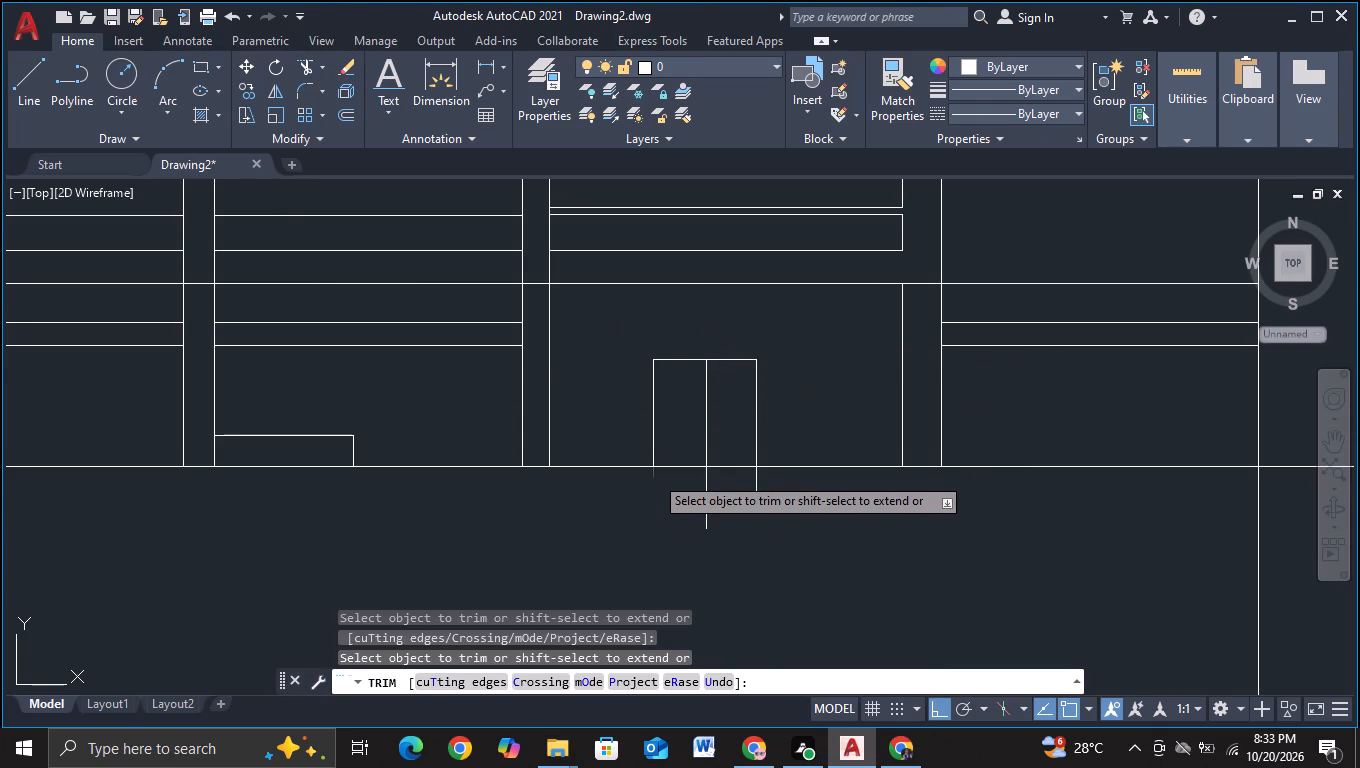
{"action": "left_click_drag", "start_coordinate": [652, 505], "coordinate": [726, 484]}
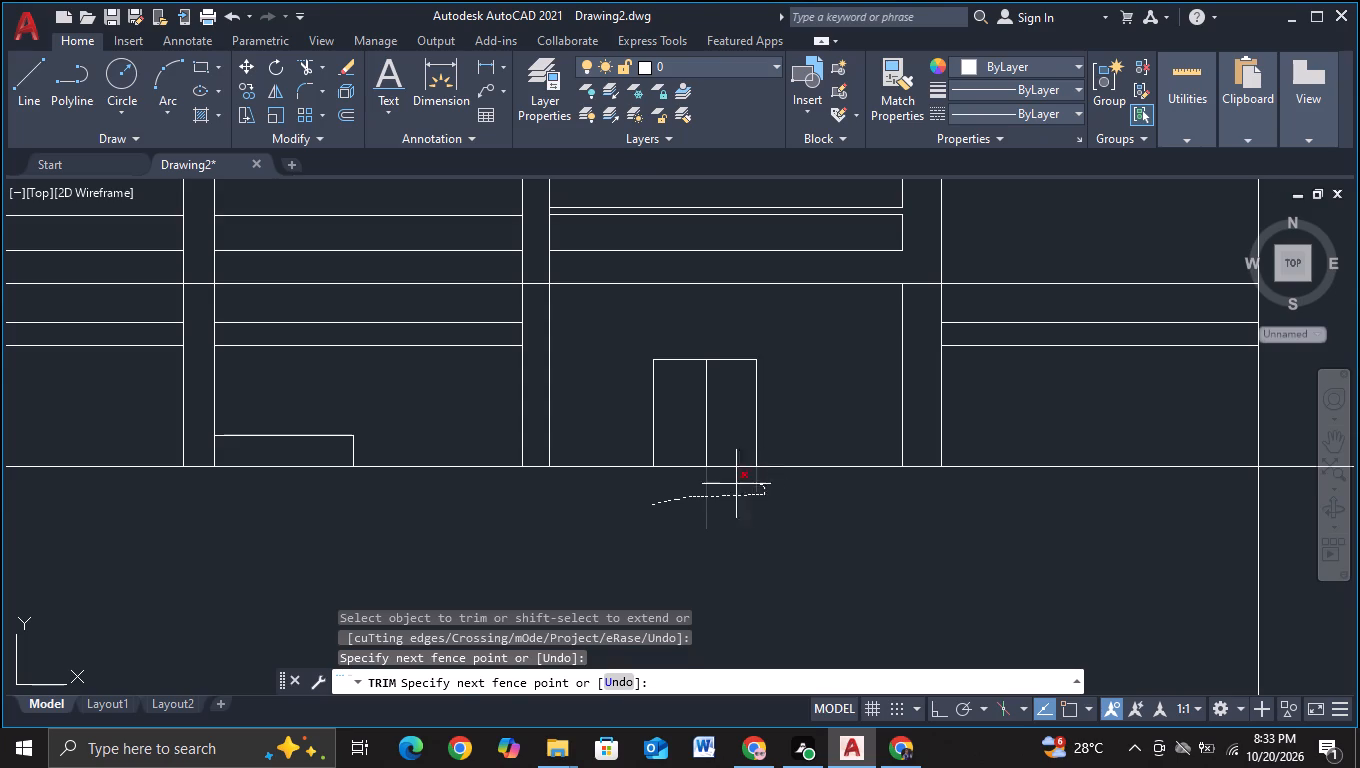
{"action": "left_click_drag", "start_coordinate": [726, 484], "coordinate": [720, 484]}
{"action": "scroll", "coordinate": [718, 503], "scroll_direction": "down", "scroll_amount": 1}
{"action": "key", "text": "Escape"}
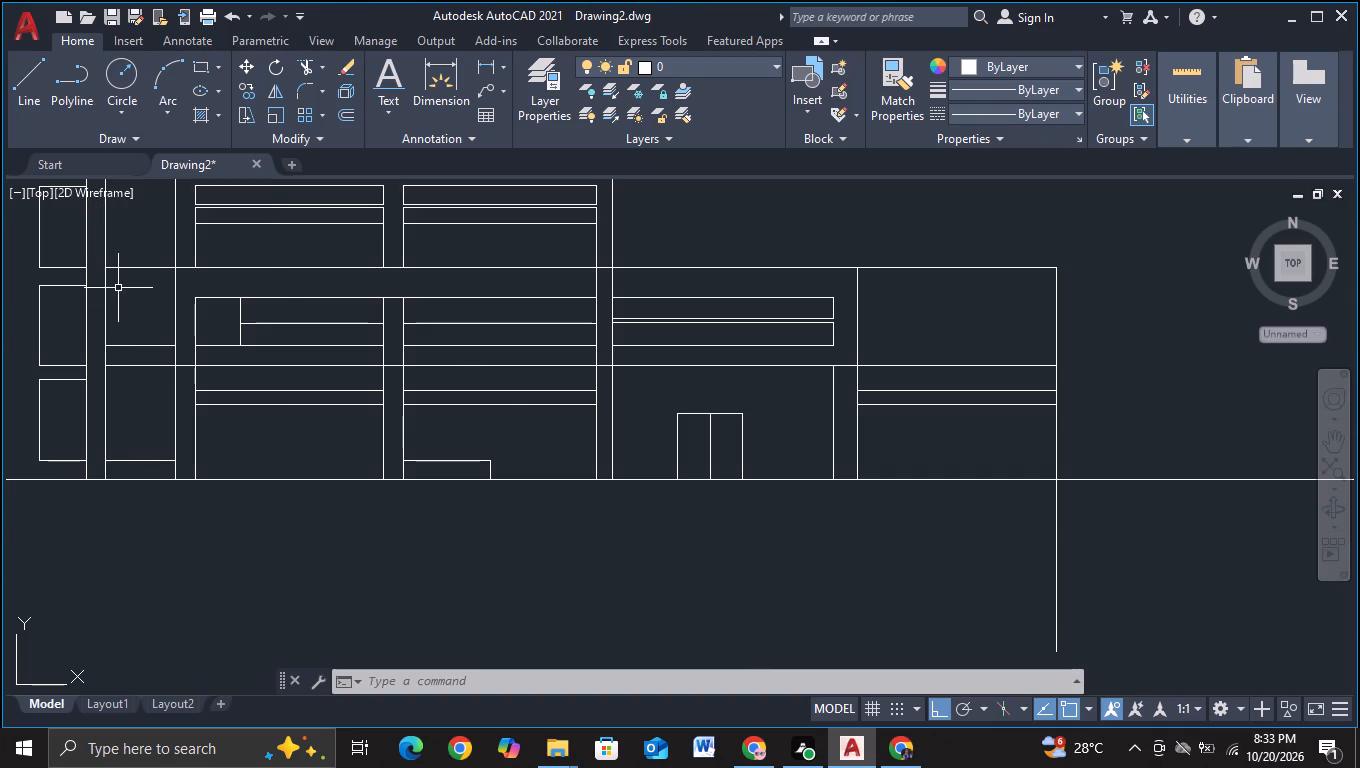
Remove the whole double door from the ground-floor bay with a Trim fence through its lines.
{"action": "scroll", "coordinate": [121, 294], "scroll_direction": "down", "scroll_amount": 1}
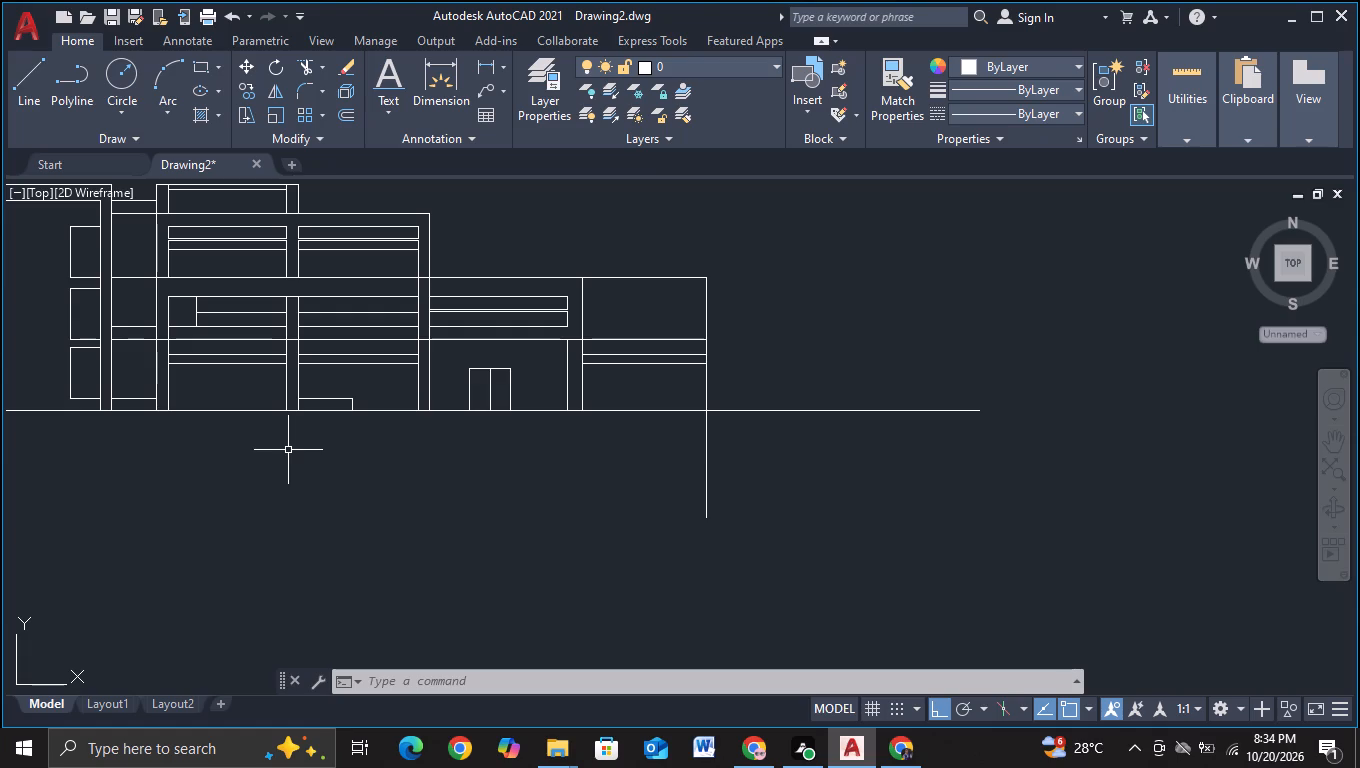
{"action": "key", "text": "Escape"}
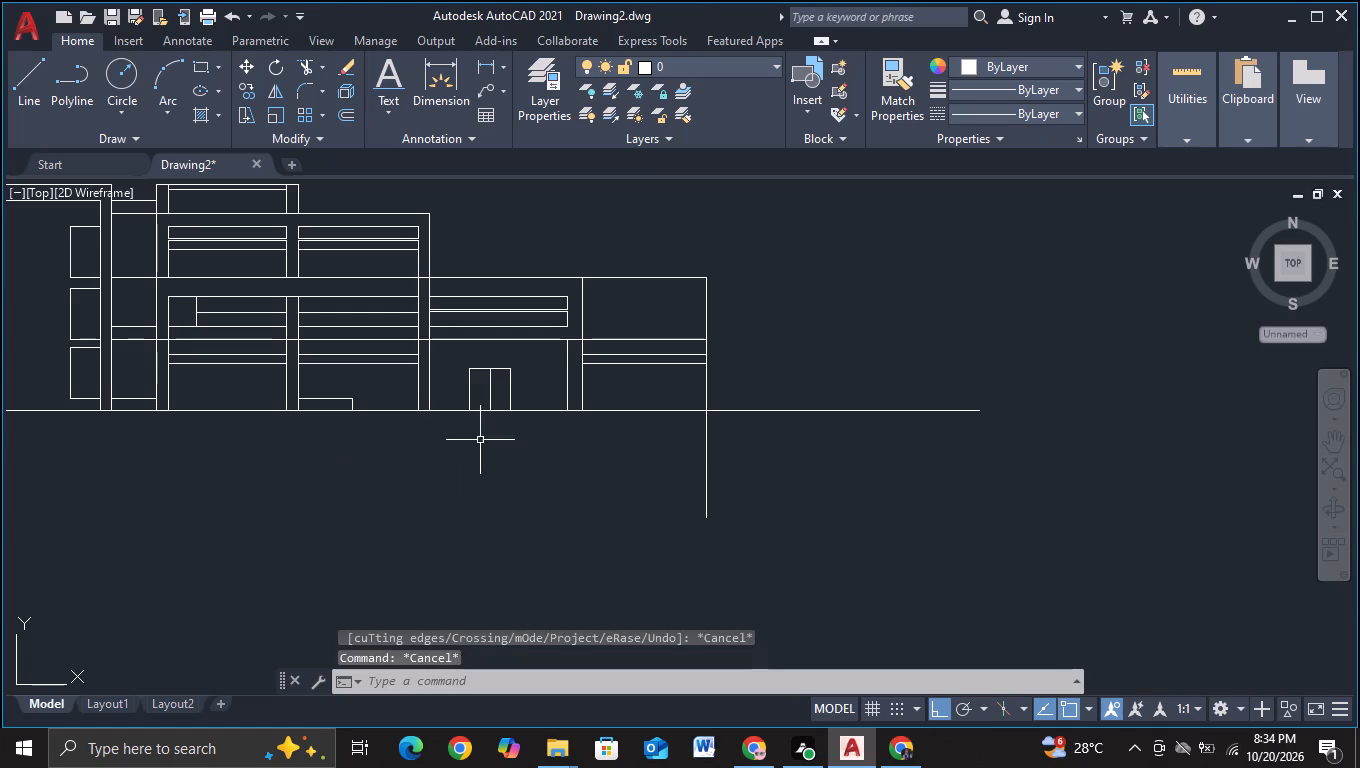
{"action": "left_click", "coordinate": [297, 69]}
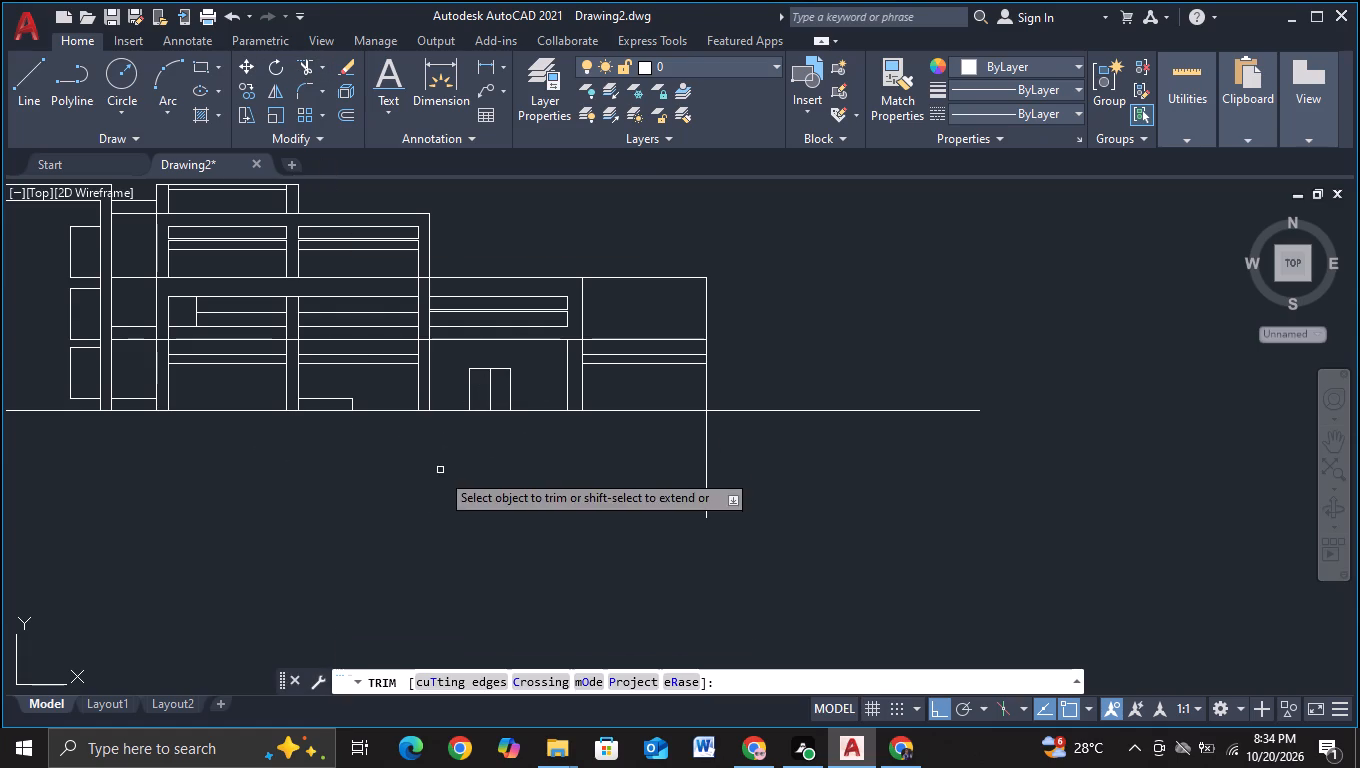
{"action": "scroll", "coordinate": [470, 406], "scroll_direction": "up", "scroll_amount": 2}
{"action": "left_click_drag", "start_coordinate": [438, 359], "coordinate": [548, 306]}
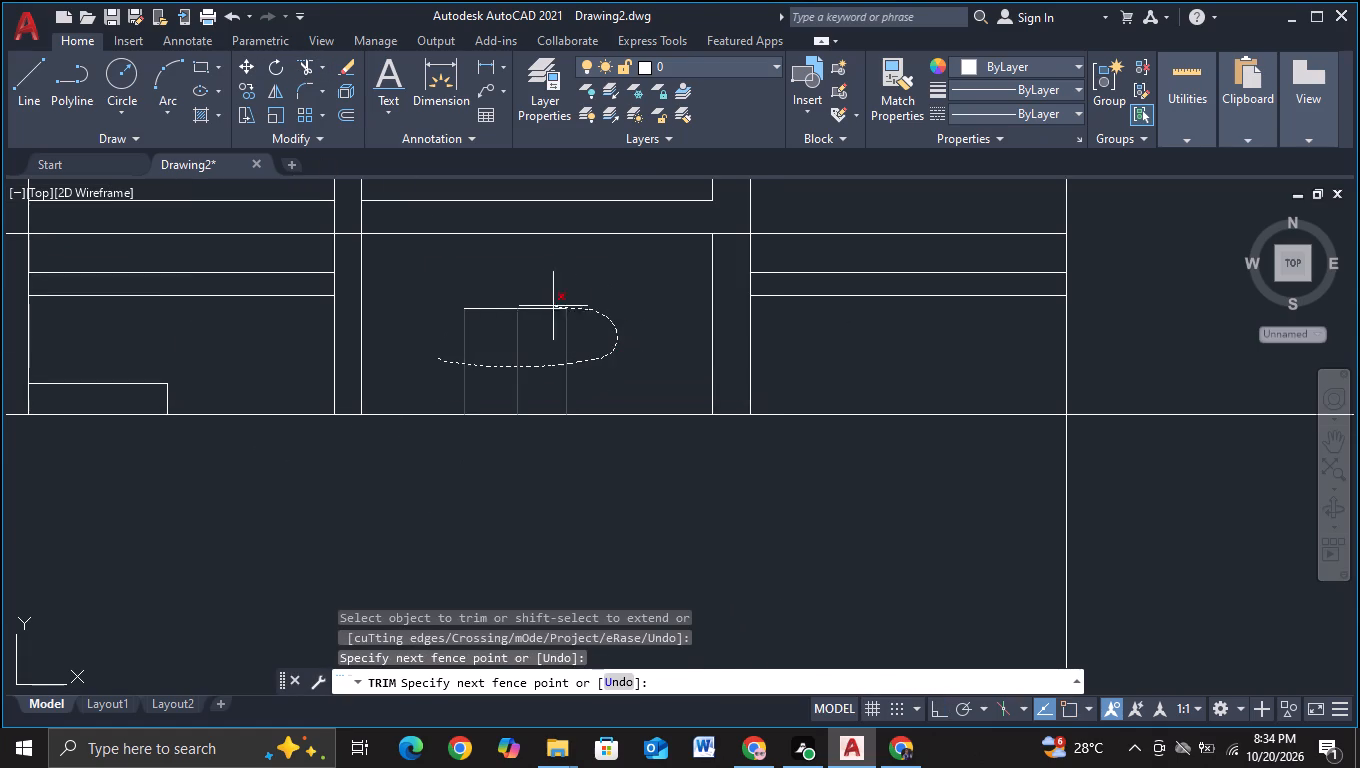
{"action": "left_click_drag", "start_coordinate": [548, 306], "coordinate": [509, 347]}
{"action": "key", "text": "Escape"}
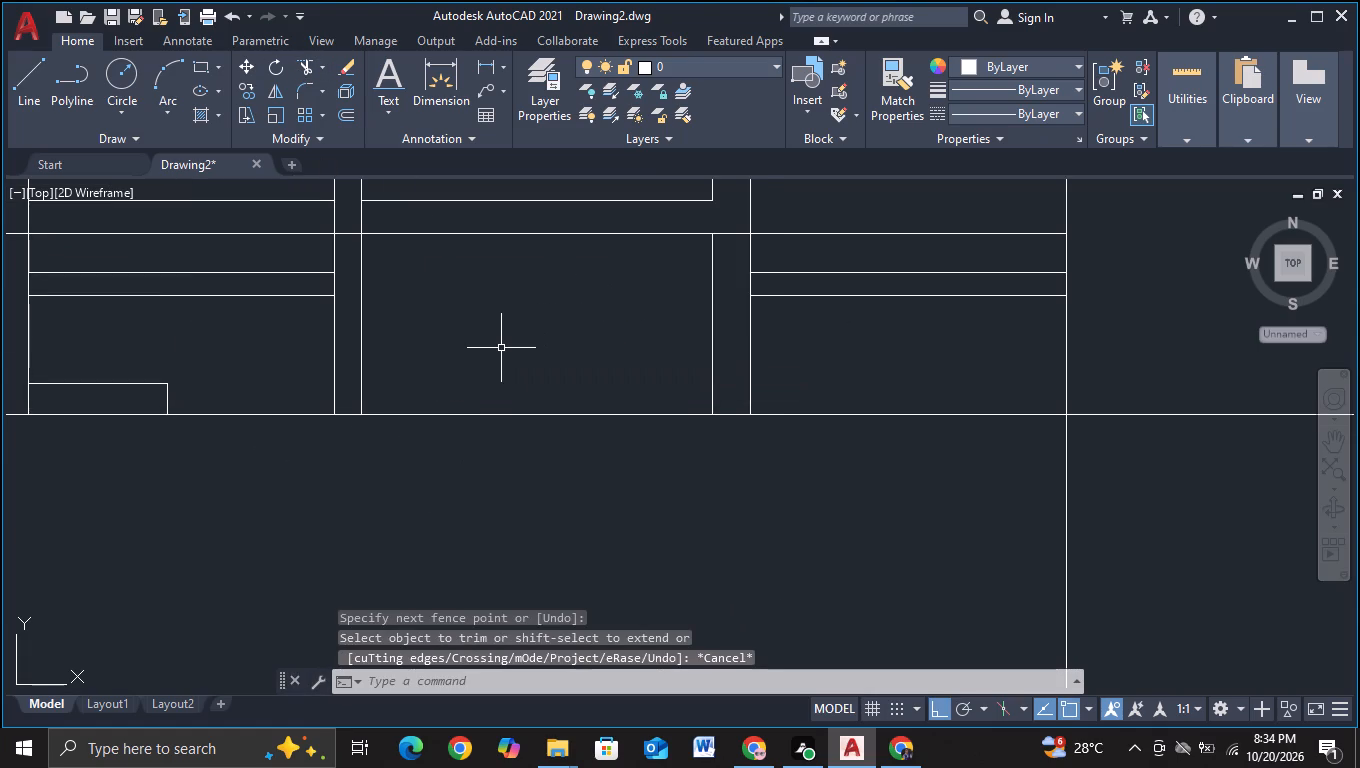
Draw an L-shaped opening outline beside the bay's right column edge, with its horizontal head overlapping the edge and its leg passing below ground.
{"action": "scroll", "coordinate": [552, 359], "scroll_direction": "down", "scroll_amount": 1}
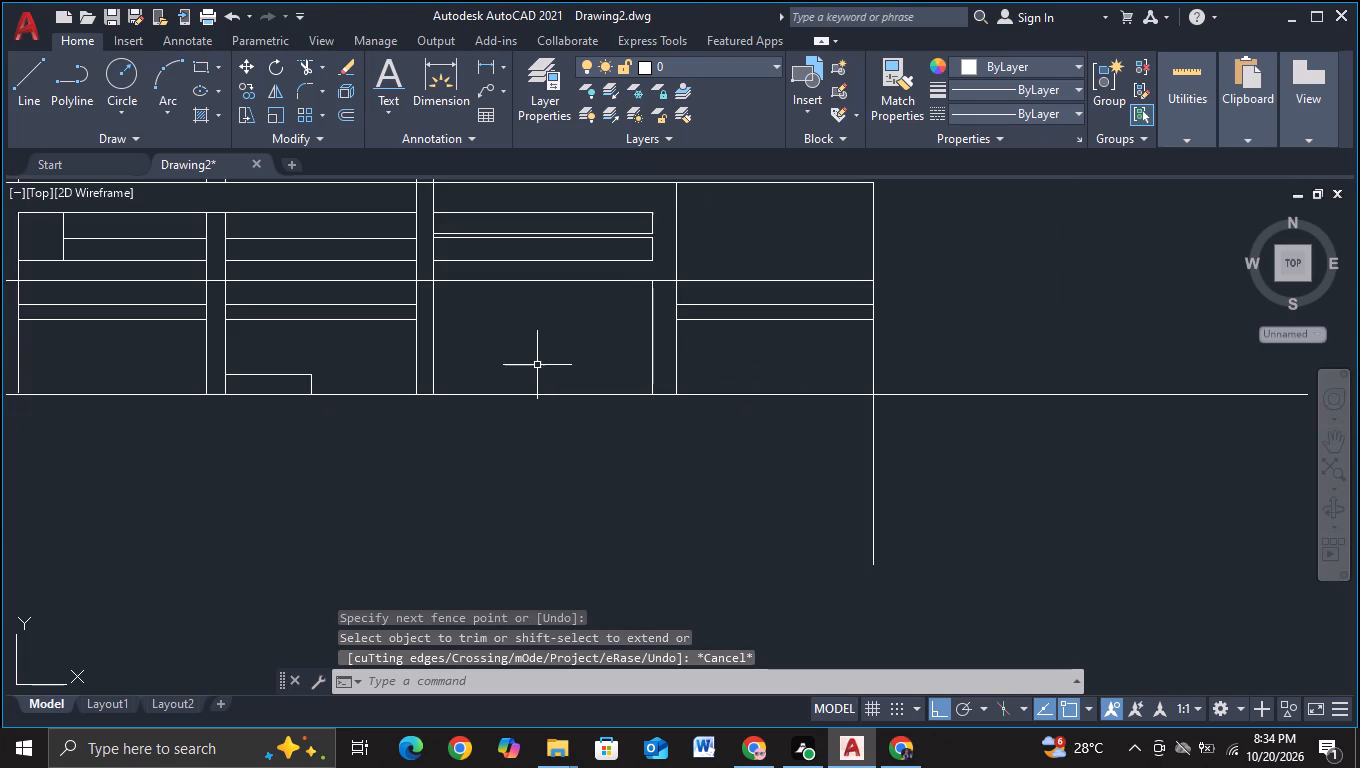
{"action": "scroll", "coordinate": [538, 364], "scroll_direction": "down", "scroll_amount": 1}
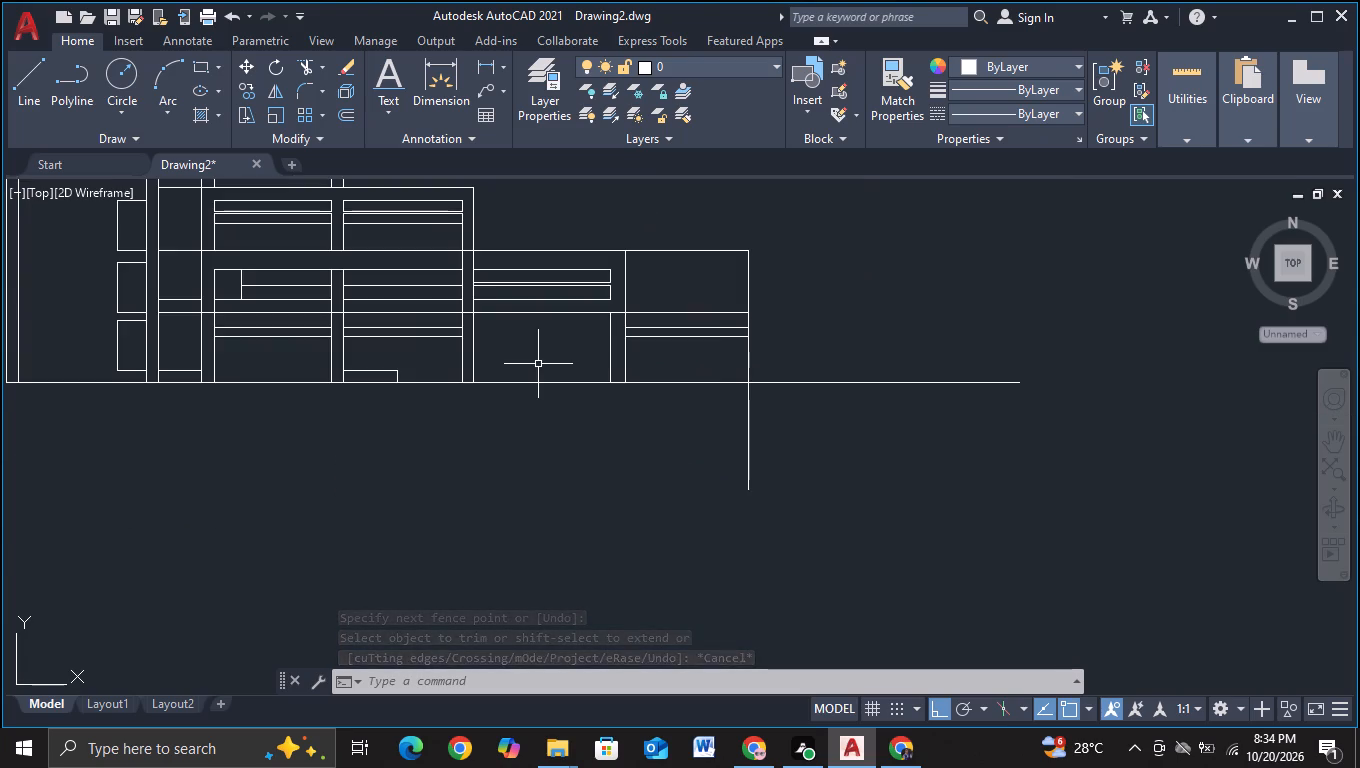
{"action": "middle_click_drag", "start_coordinate": [538, 364], "coordinate": [489, 370]}
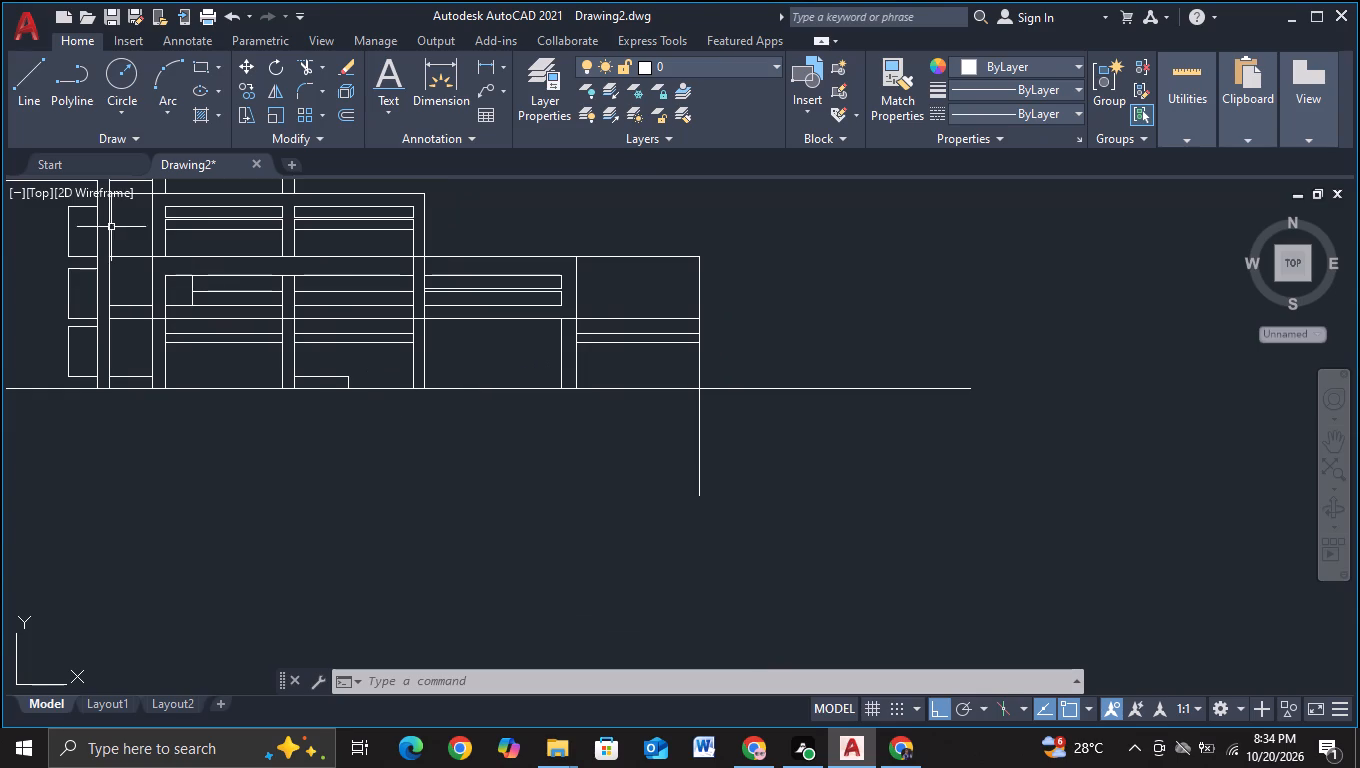
{"action": "left_click", "coordinate": [42, 104]}
{"action": "scroll", "coordinate": [508, 352], "scroll_direction": "up", "scroll_amount": 2}
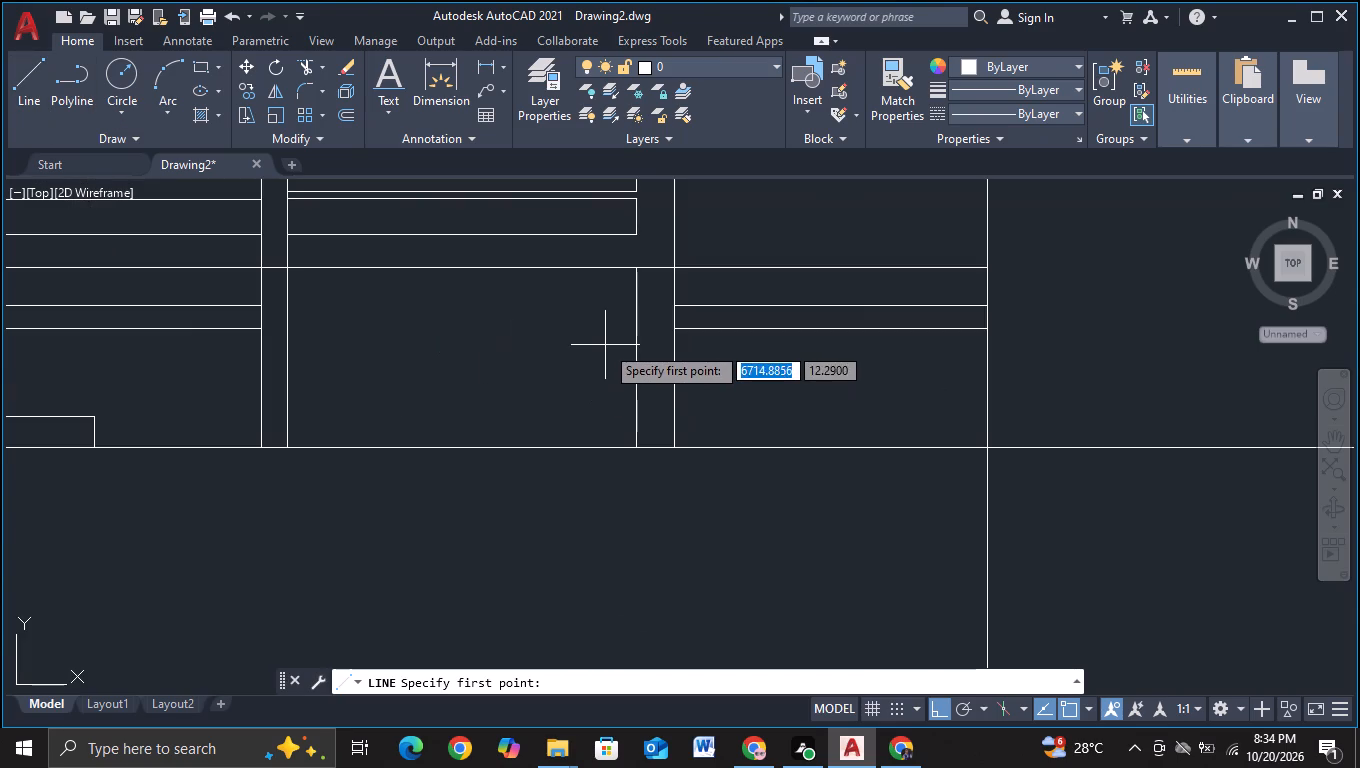
{"action": "scroll", "coordinate": [605, 345], "scroll_direction": "up", "scroll_amount": 1}
{"action": "left_click", "coordinate": [663, 334]}
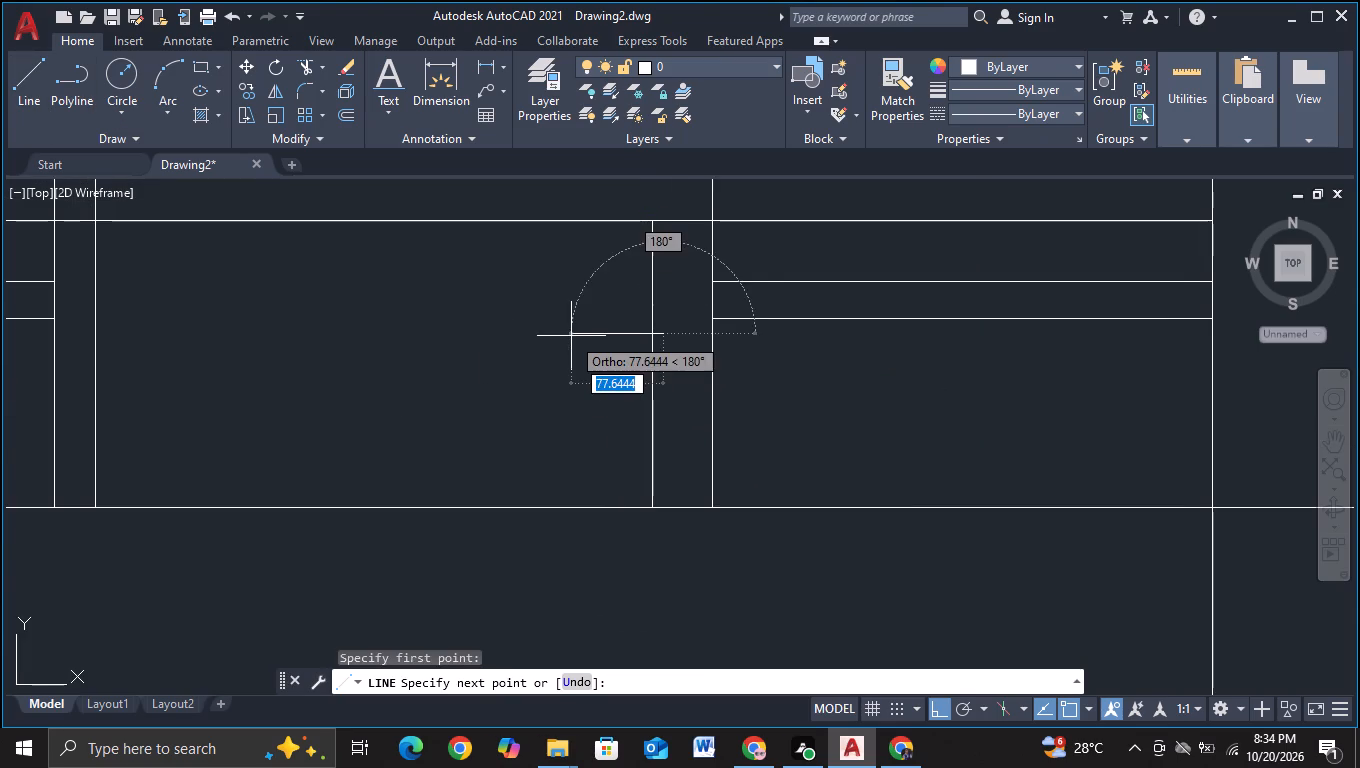
{"action": "left_click", "coordinate": [494, 332]}
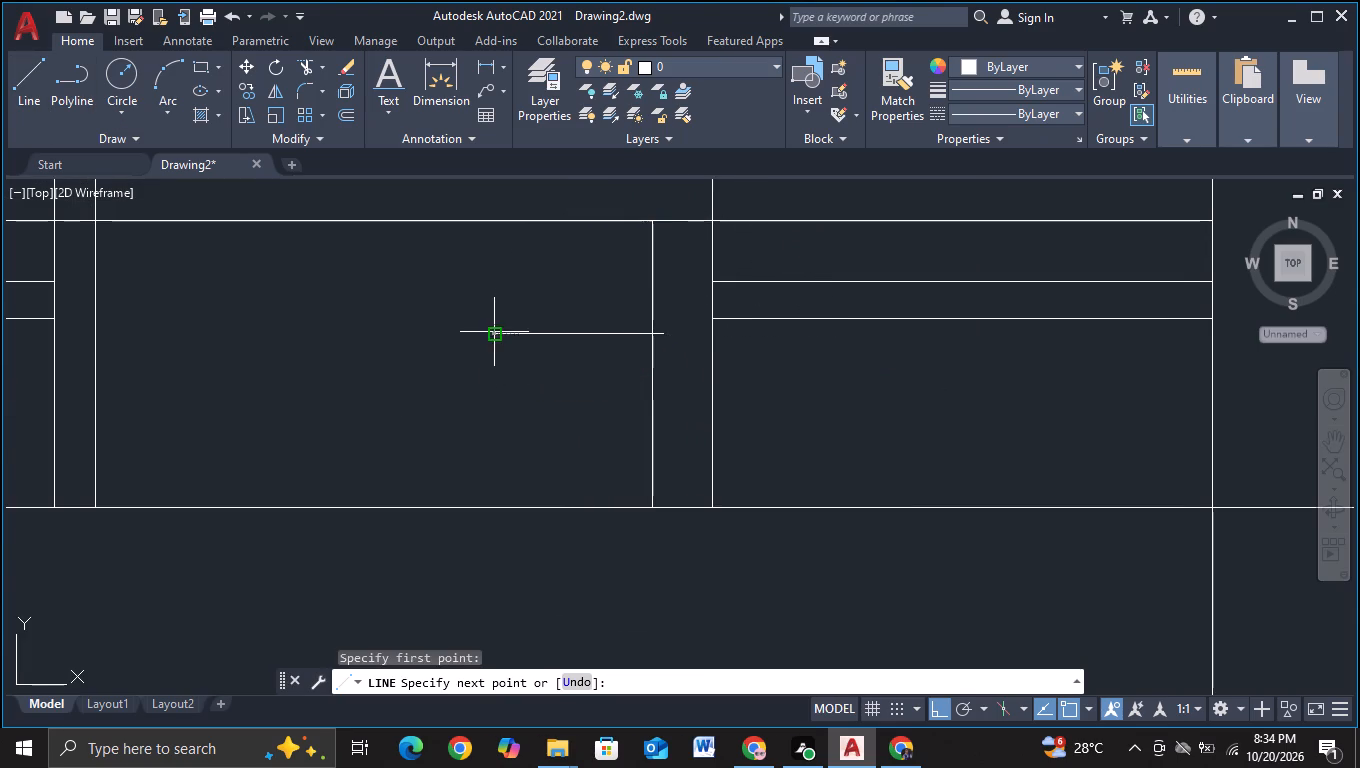
{"action": "left_click", "coordinate": [448, 542]}
{"action": "key", "text": "Escape"}
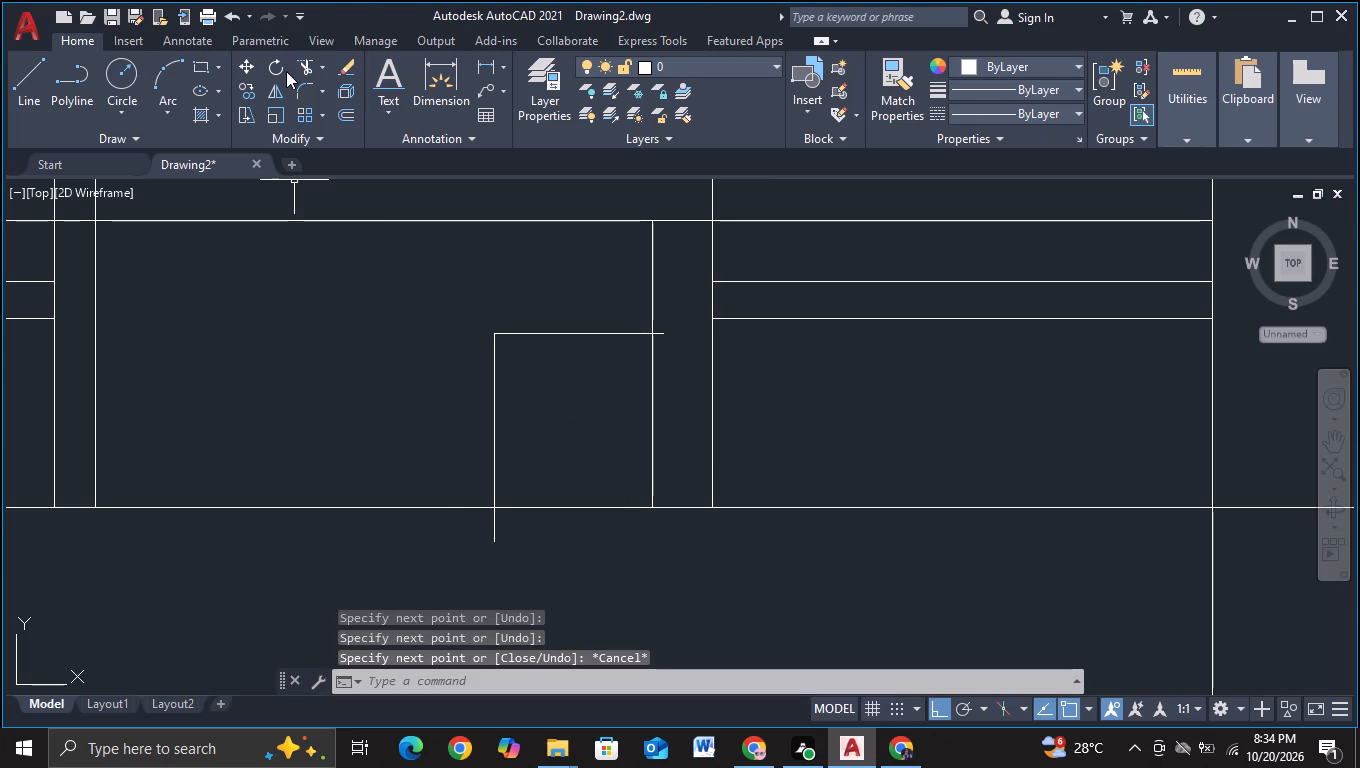
Trim the new outline's leg below the ground line and its head beyond the column edge.
{"action": "left_click", "coordinate": [299, 70]}
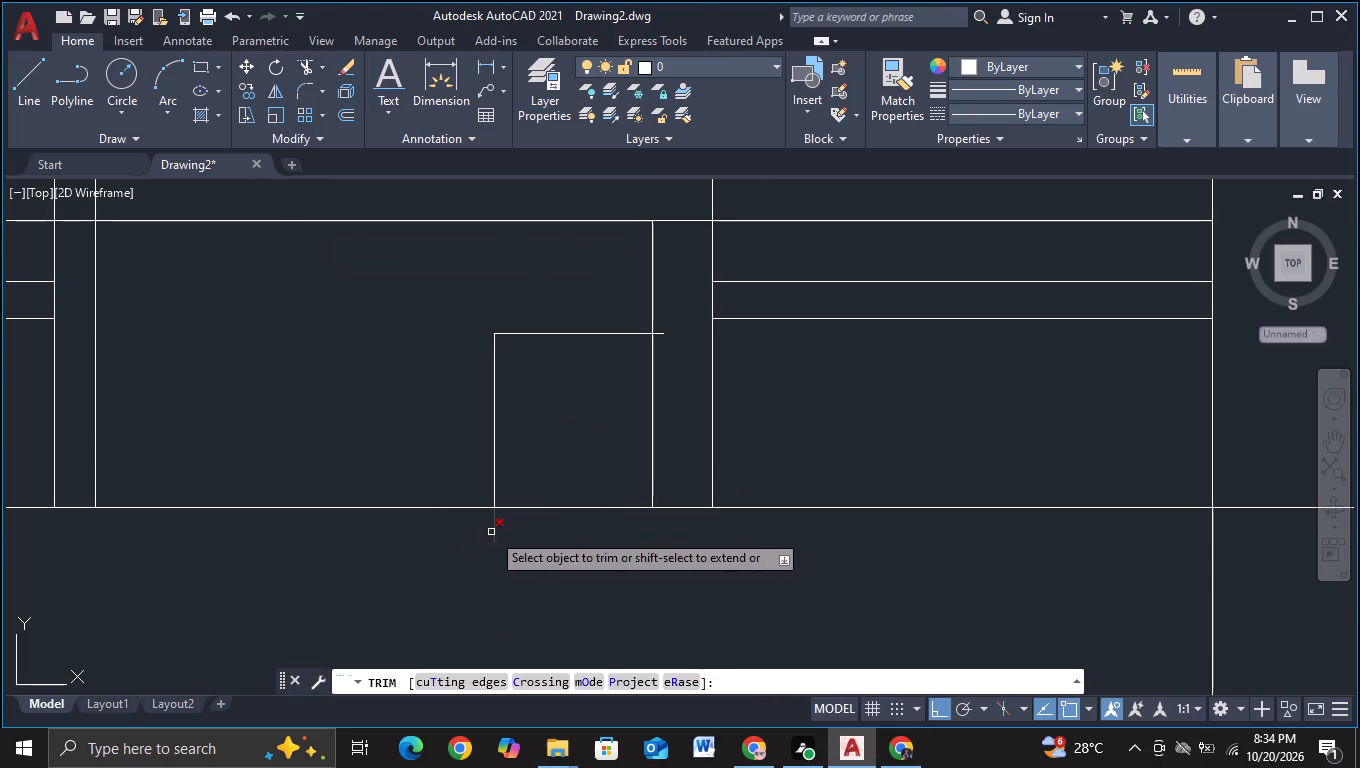
{"action": "left_click", "coordinate": [492, 530]}
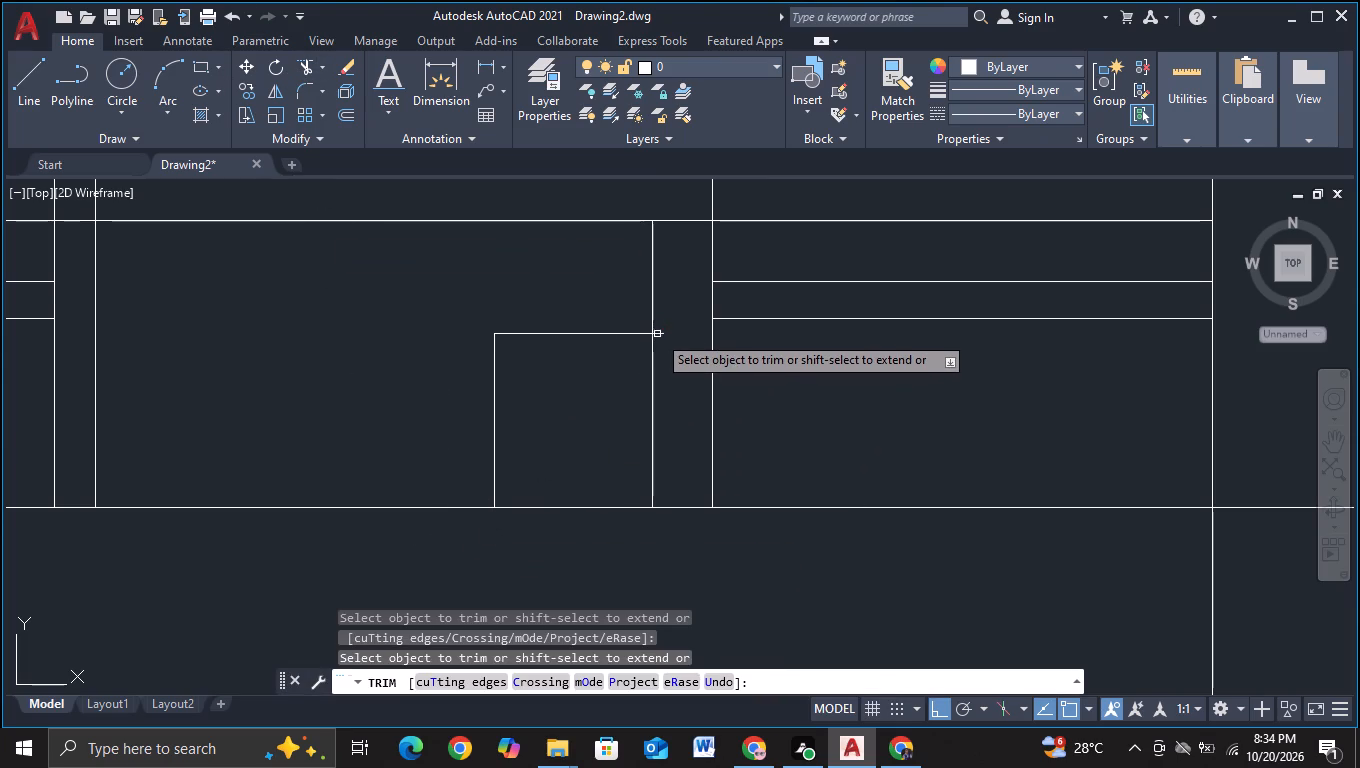
{"action": "left_click", "coordinate": [657, 335]}
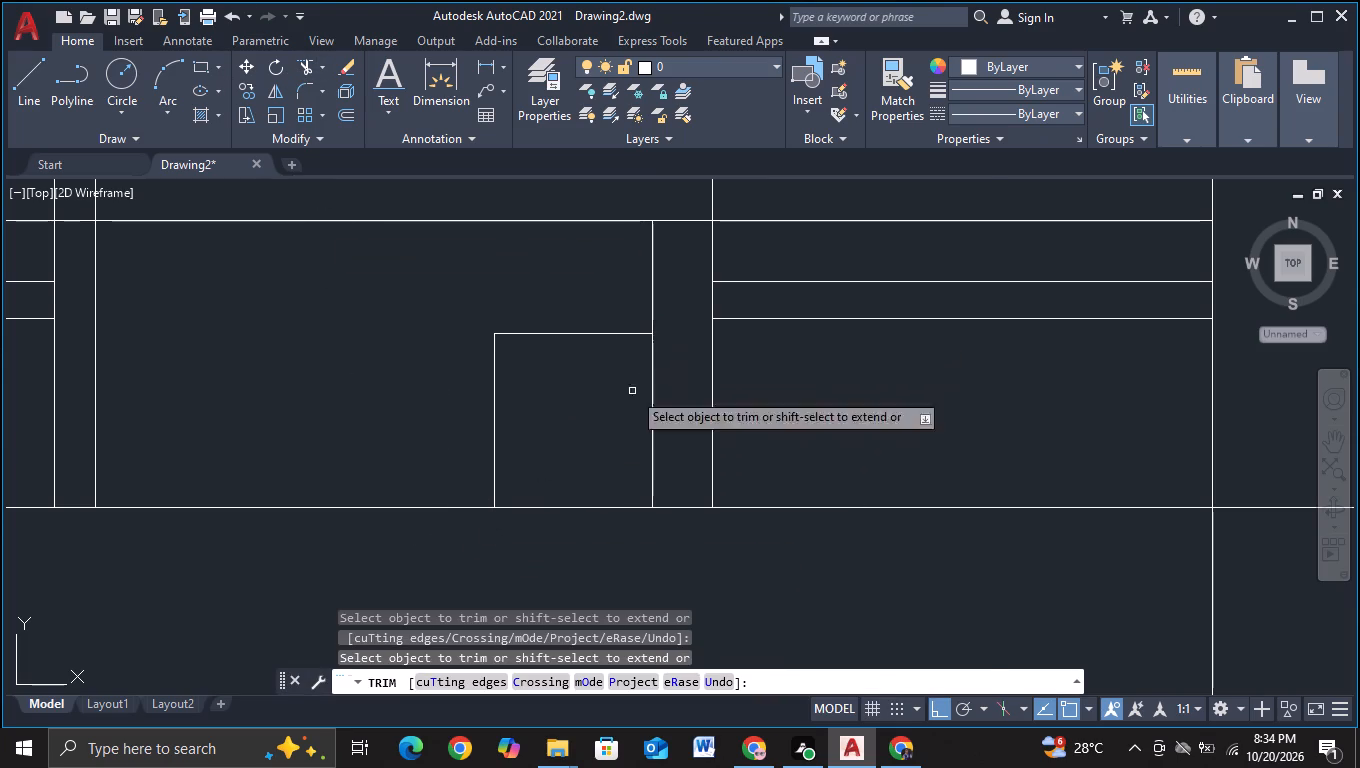
{"action": "scroll", "coordinate": [620, 439], "scroll_direction": "down", "scroll_amount": 1}
{"action": "middle_click_drag", "start_coordinate": [702, 546], "coordinate": [577, 554]}
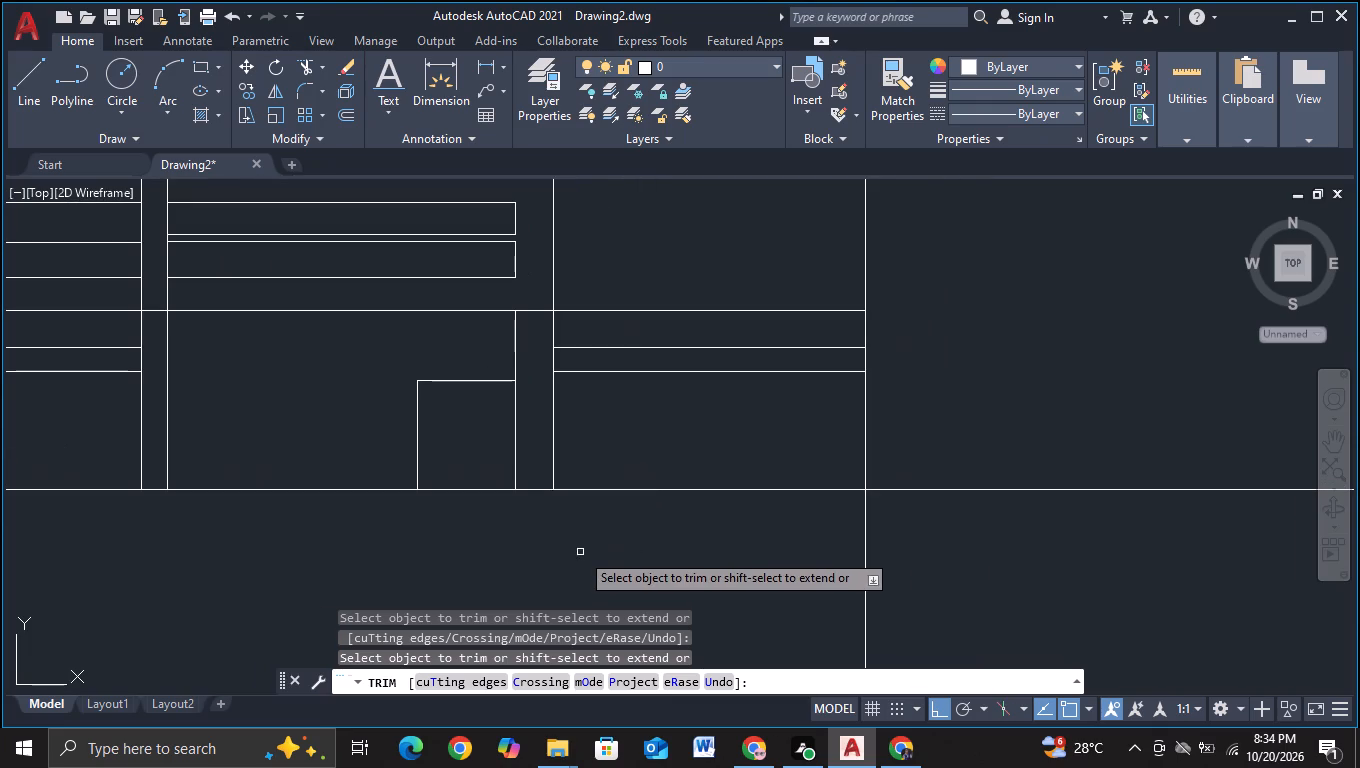
{"action": "key", "text": "Escape"}
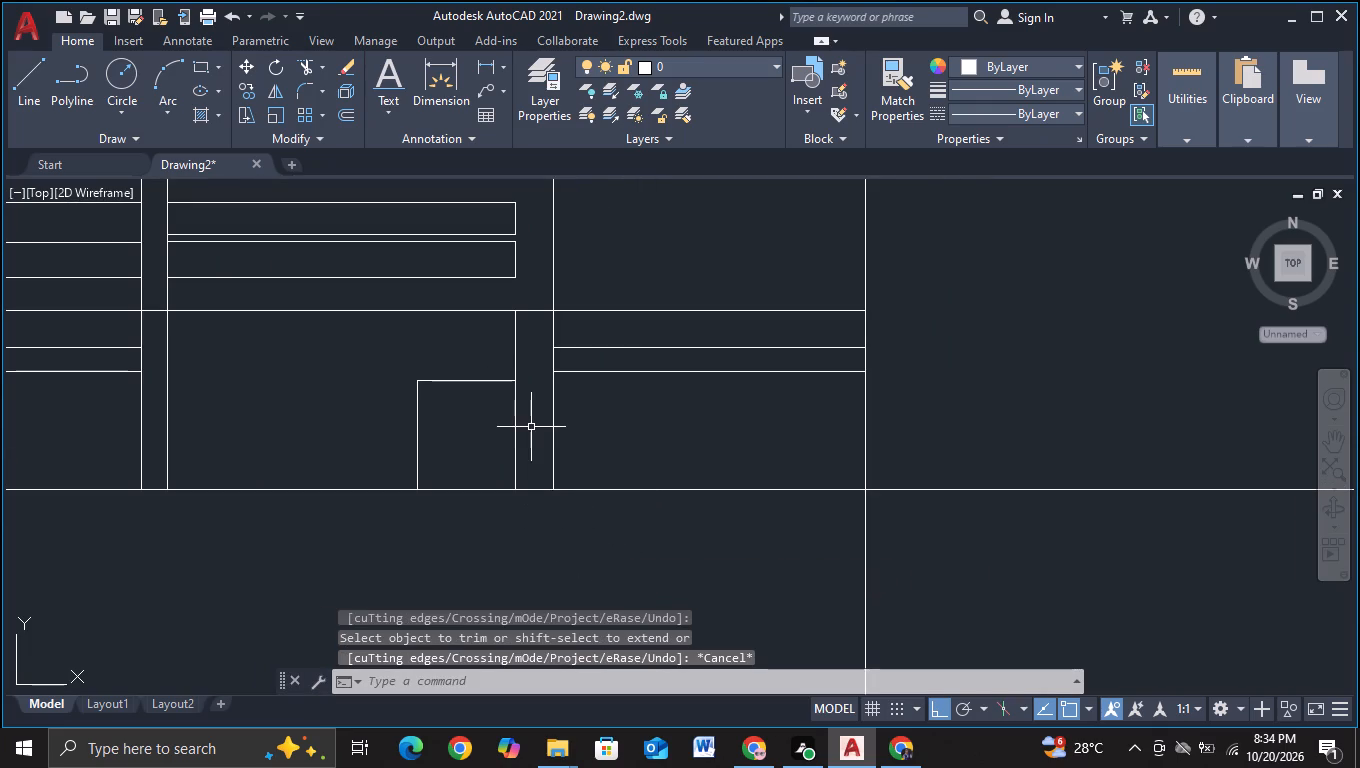
Copy the column's left vertical edge beside the new opening about 529 units right, just outside the end wall.
{"action": "left_click", "coordinate": [516, 433]}
{"action": "key", "text": "c"}
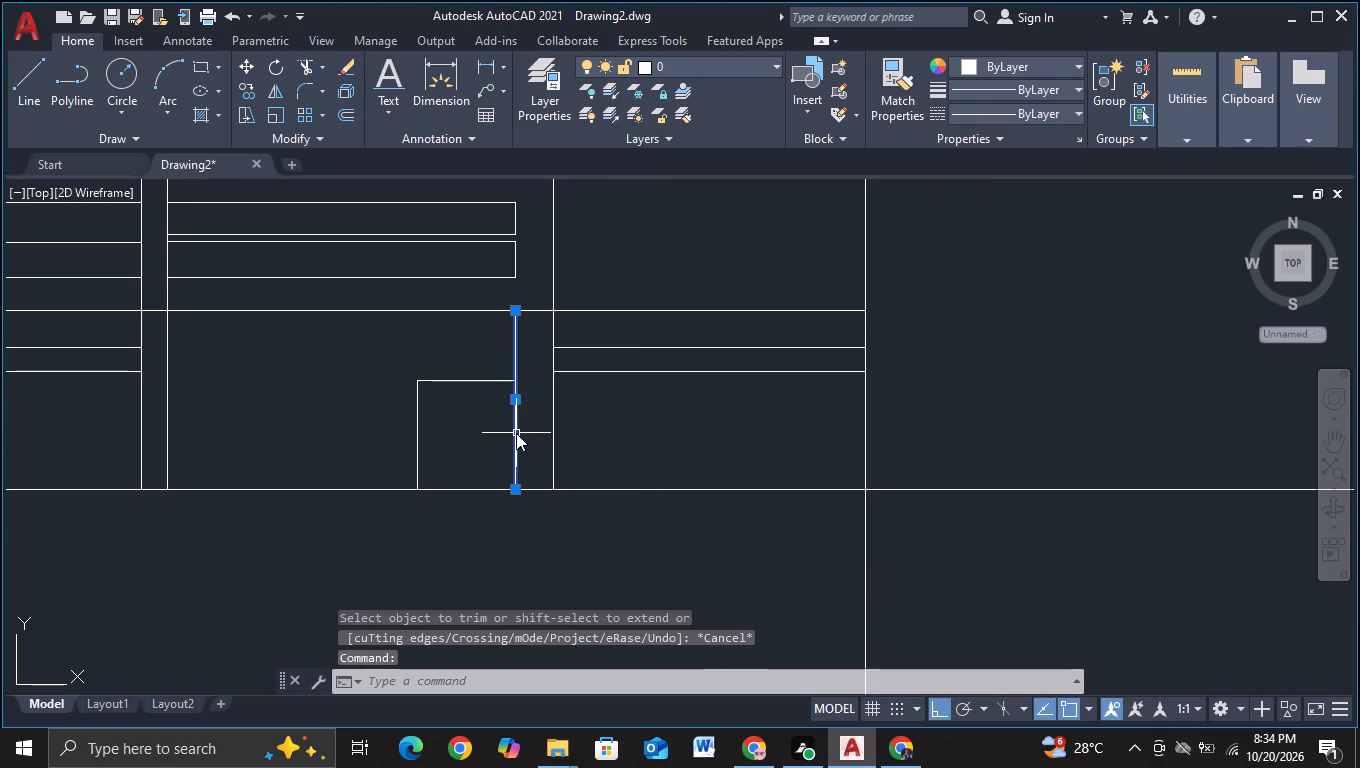
{"action": "left_click", "coordinate": [572, 494]}
{"action": "left_click", "coordinate": [516, 443]}
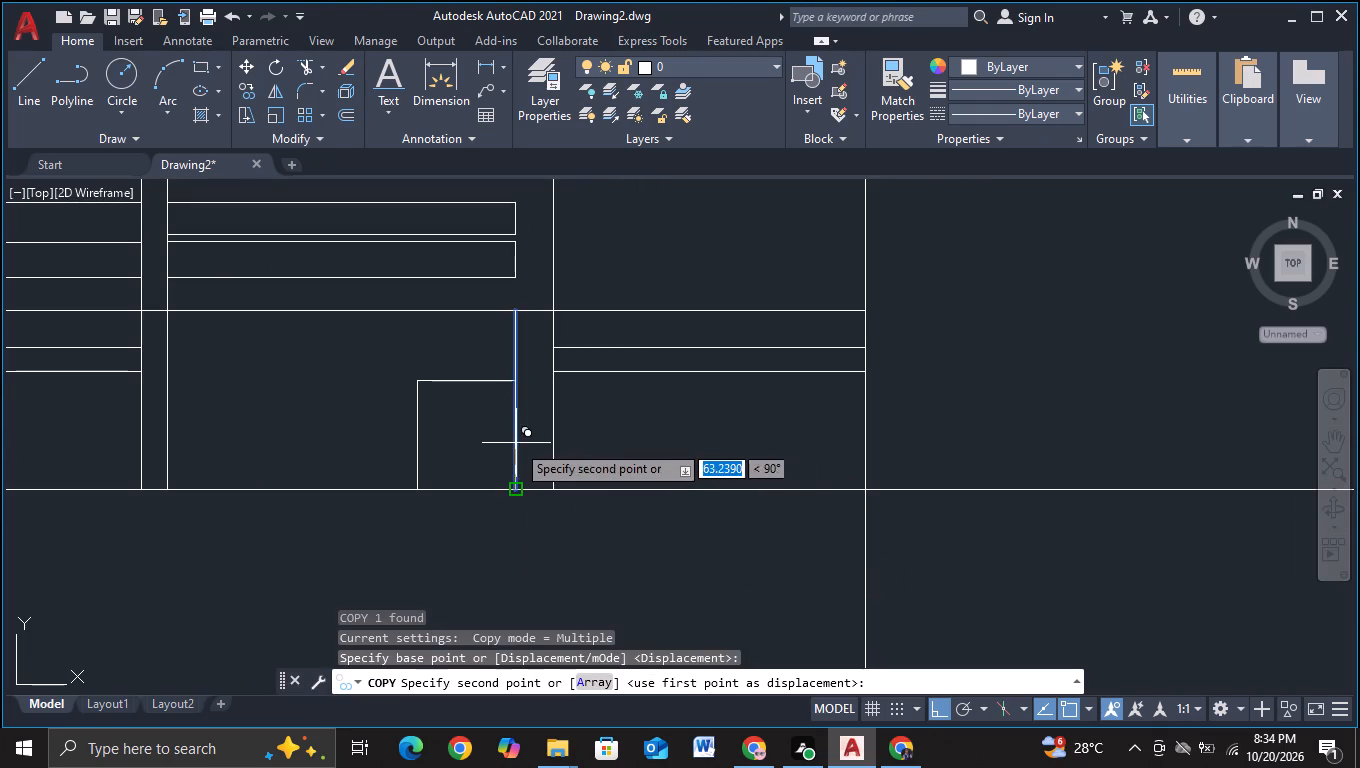
{"action": "left_click", "coordinate": [907, 456]}
{"action": "key", "text": "Escape"}
{"action": "scroll", "coordinate": [763, 449], "scroll_direction": "down", "scroll_amount": 1}
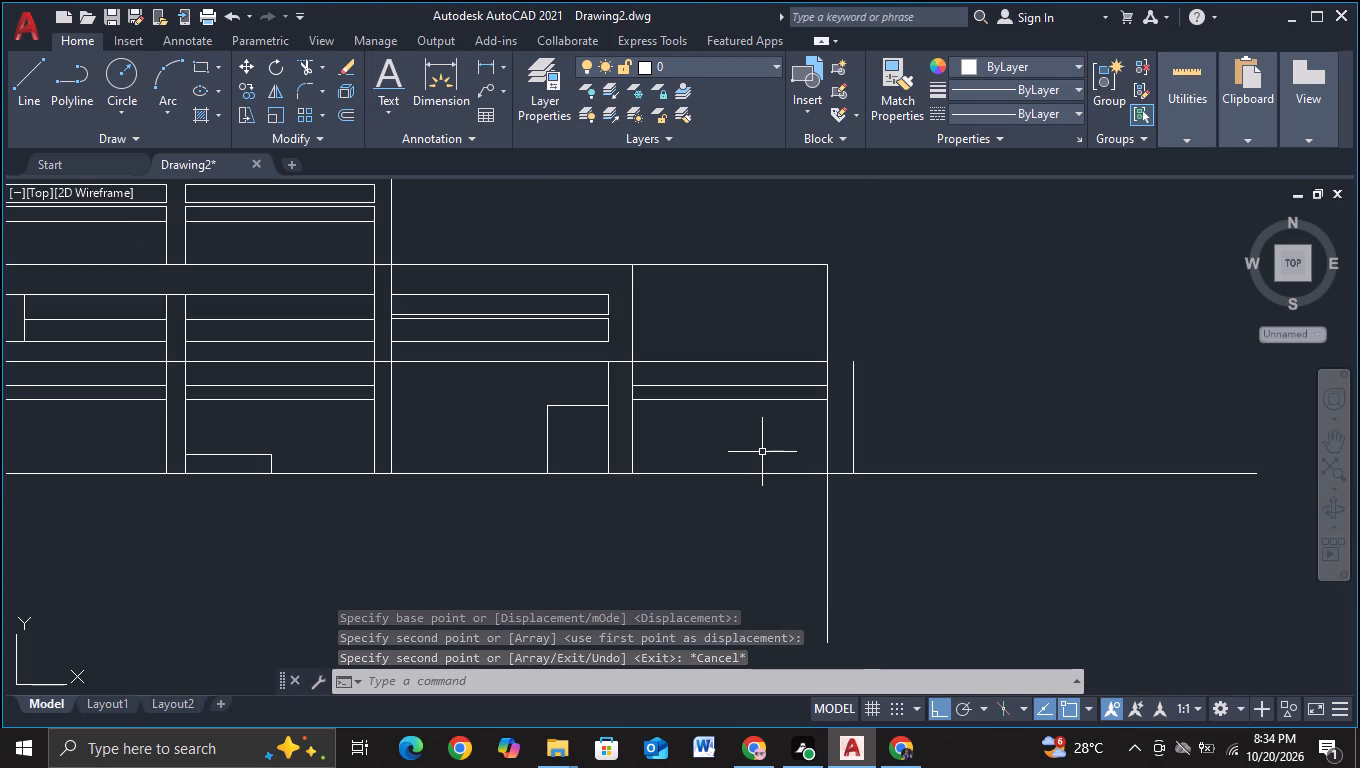
Extend the first-floor line about 410 units right from the end wall, and draw a wall line from its end down past the ground line.
{"action": "left_click", "coordinate": [18, 99]}
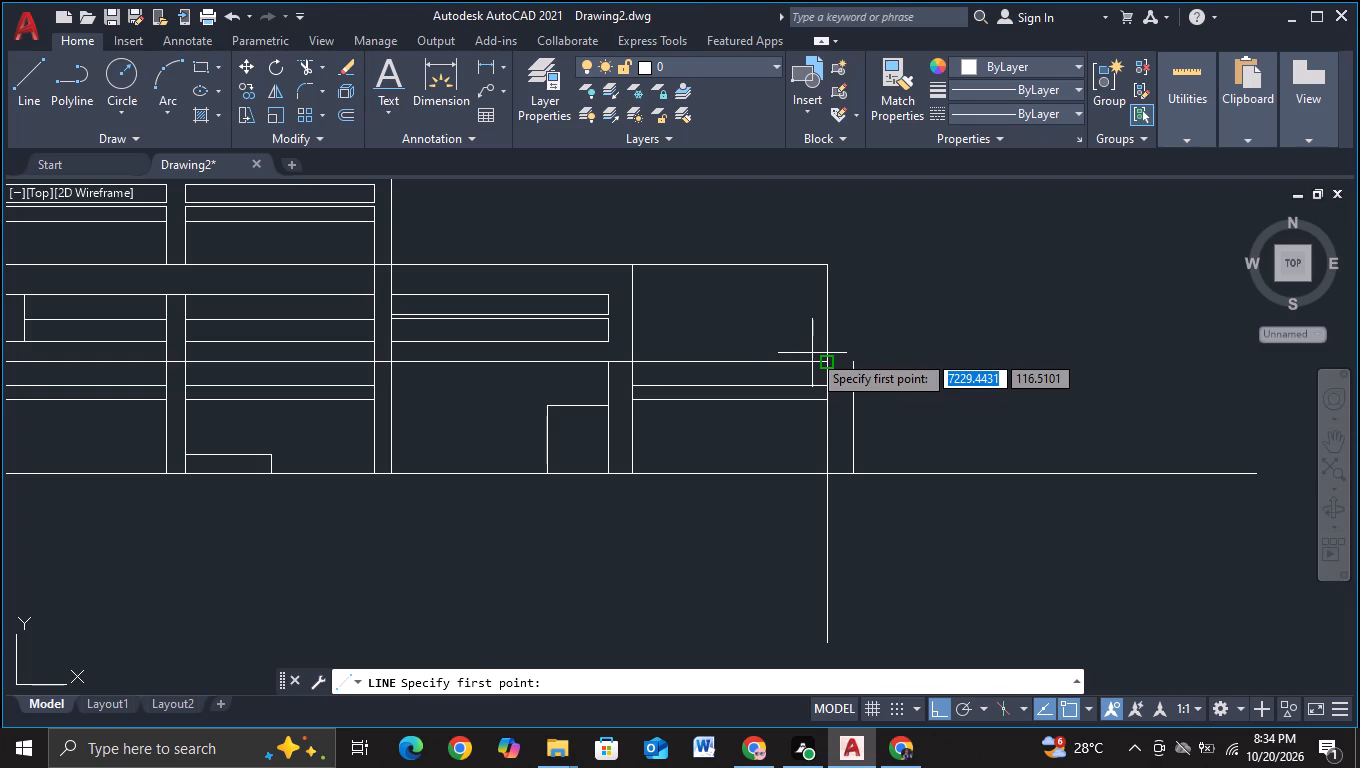
{"action": "left_click", "coordinate": [817, 355]}
{"action": "middle_click_drag", "start_coordinate": [1078, 358], "coordinate": [783, 377]}
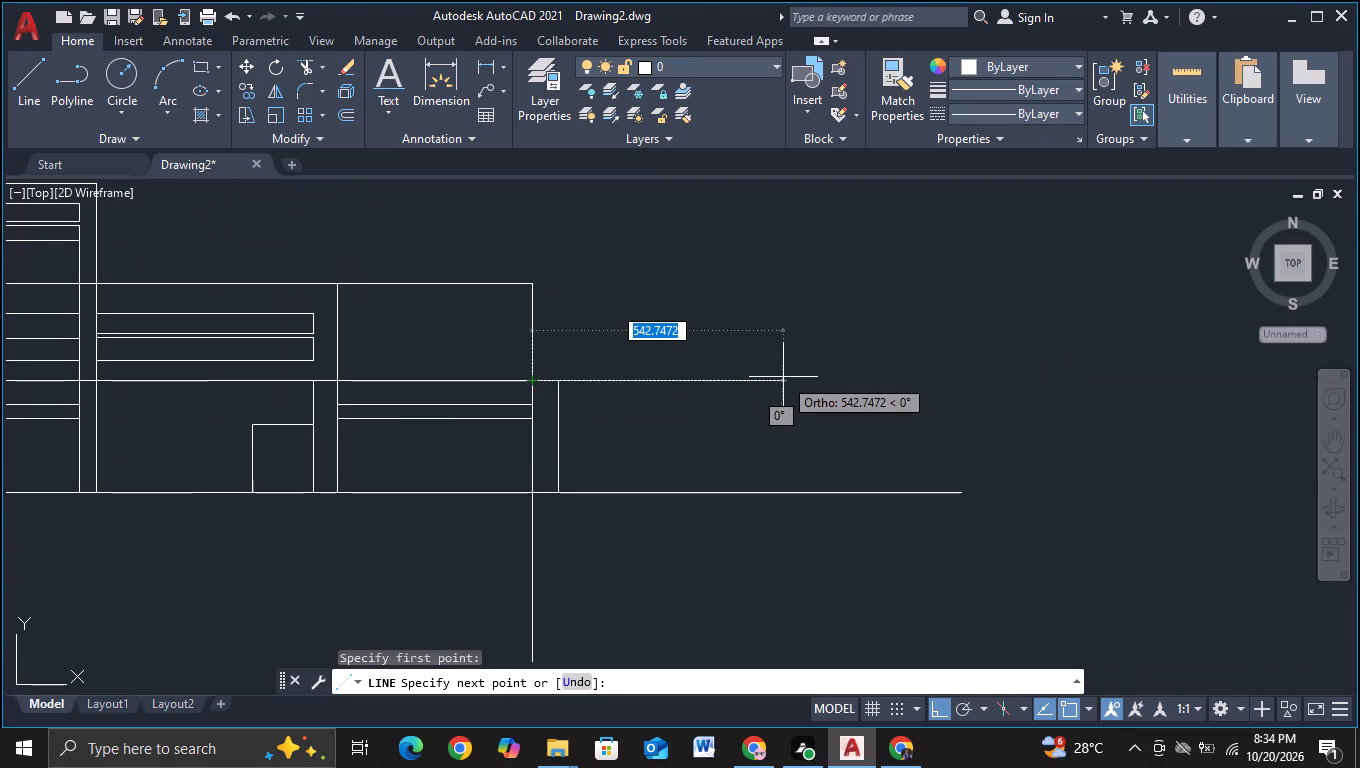
{"action": "middle_click_drag", "start_coordinate": [999, 399], "coordinate": [808, 404]}
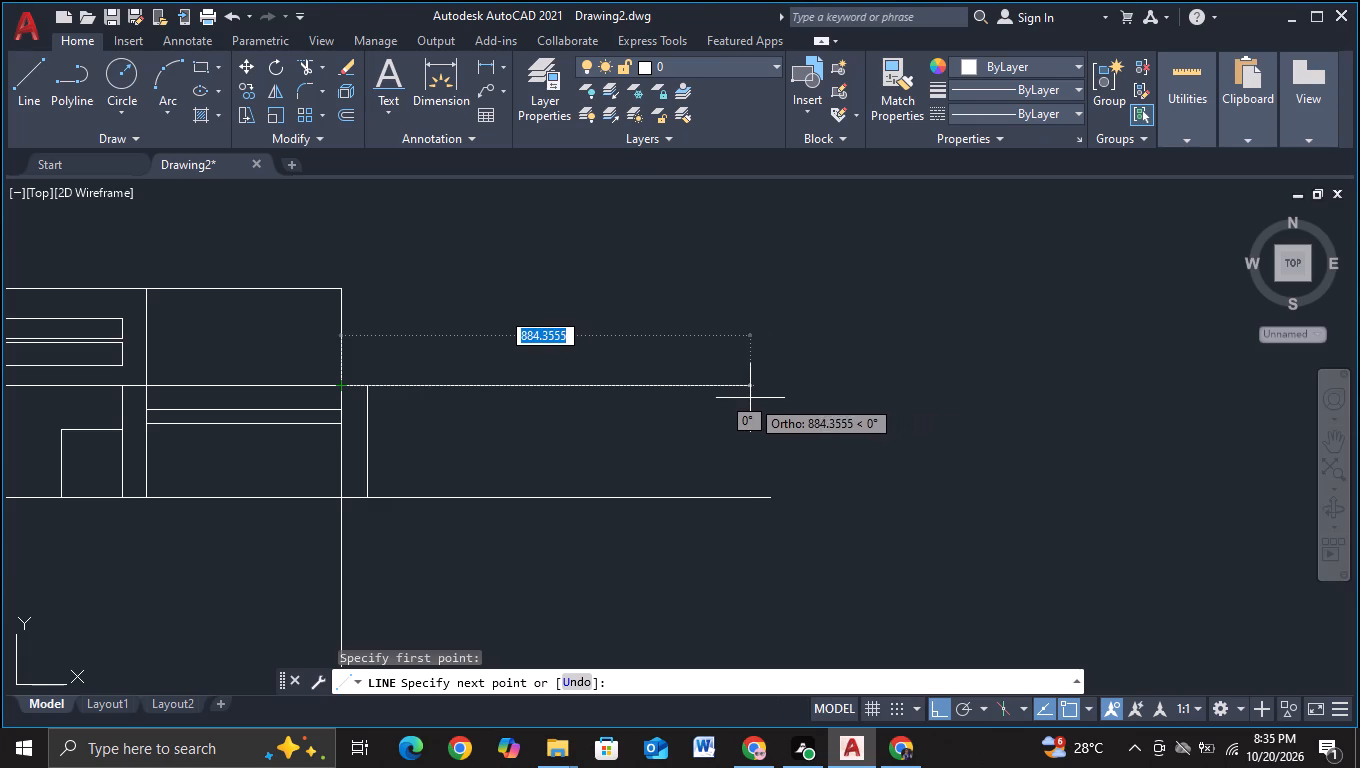
{"action": "left_click", "coordinate": [530, 379]}
{"action": "left_click", "coordinate": [529, 554]}
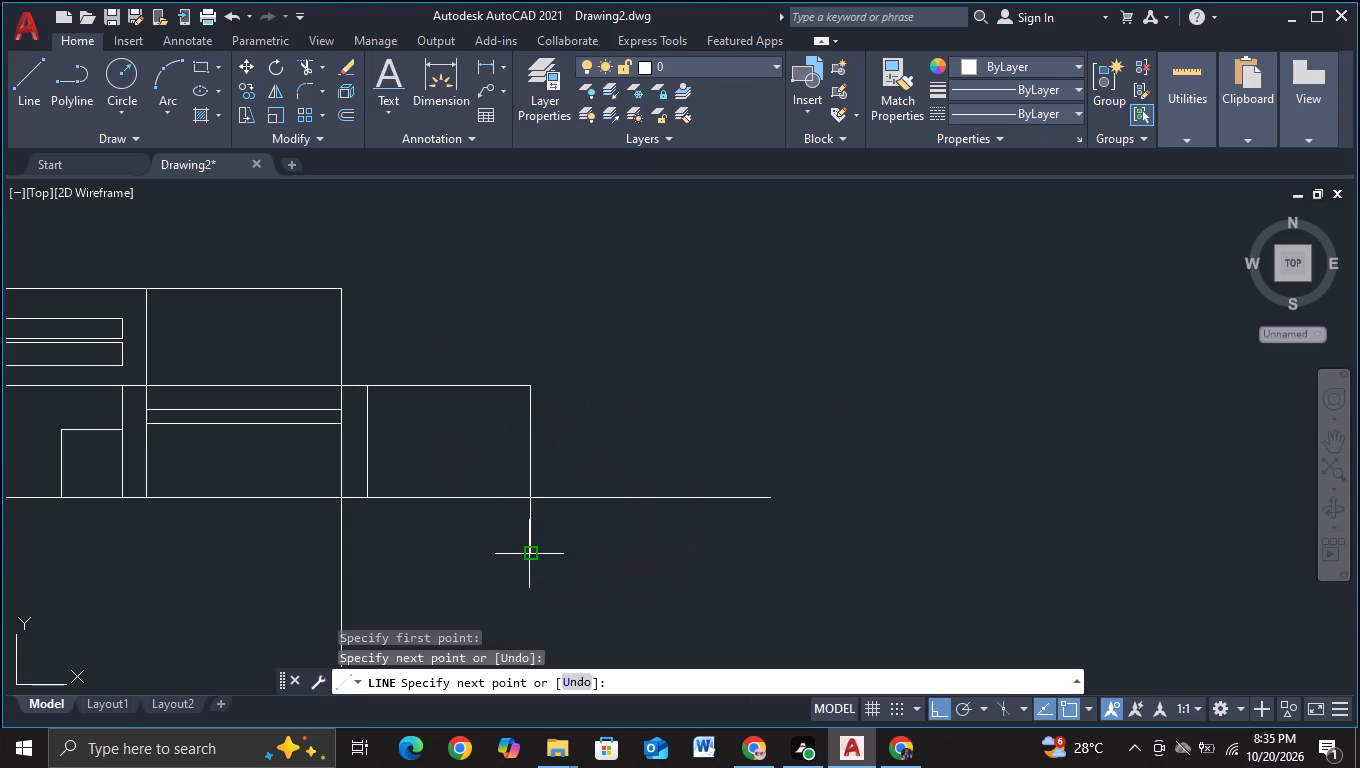
{"action": "key", "text": "Escape"}
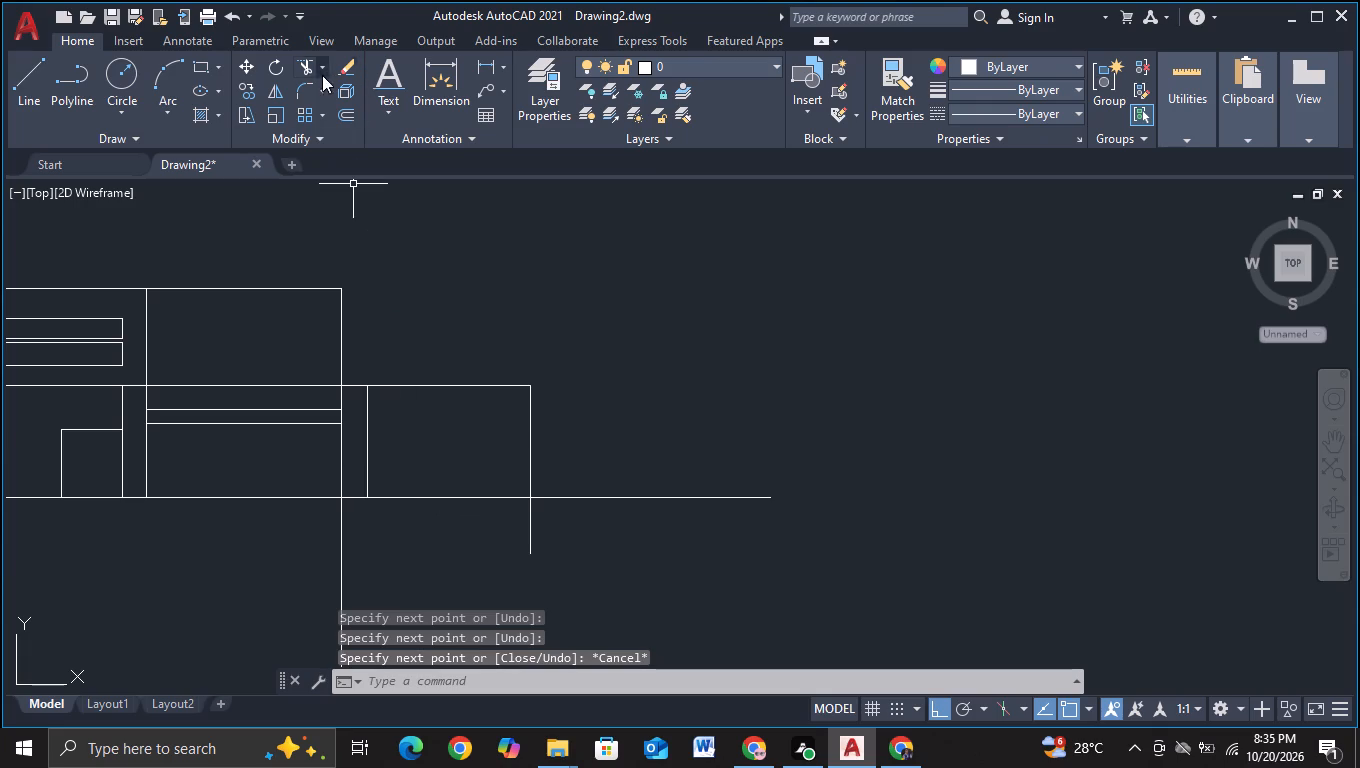
Trim the below-ground parts of the end wall and the new outer wall line with a fence.
{"action": "left_click", "coordinate": [304, 66]}
{"action": "middle_click_drag", "start_coordinate": [548, 368], "coordinate": [583, 292]}
{"action": "left_click_drag", "start_coordinate": [325, 488], "coordinate": [327, 488]}
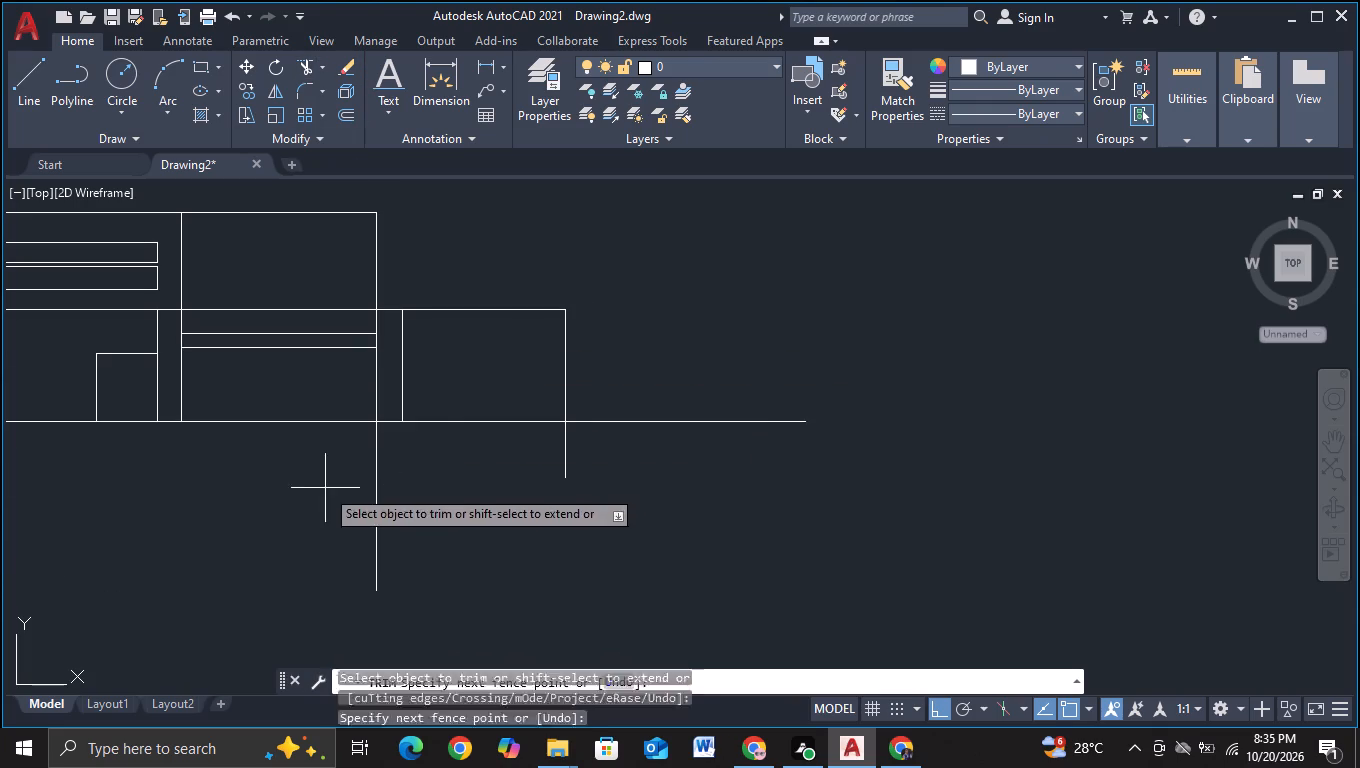
{"action": "left_click_drag", "start_coordinate": [327, 488], "coordinate": [693, 481]}
{"action": "left_click_drag", "start_coordinate": [657, 463], "coordinate": [439, 452]}
{"action": "key", "text": "Escape"}
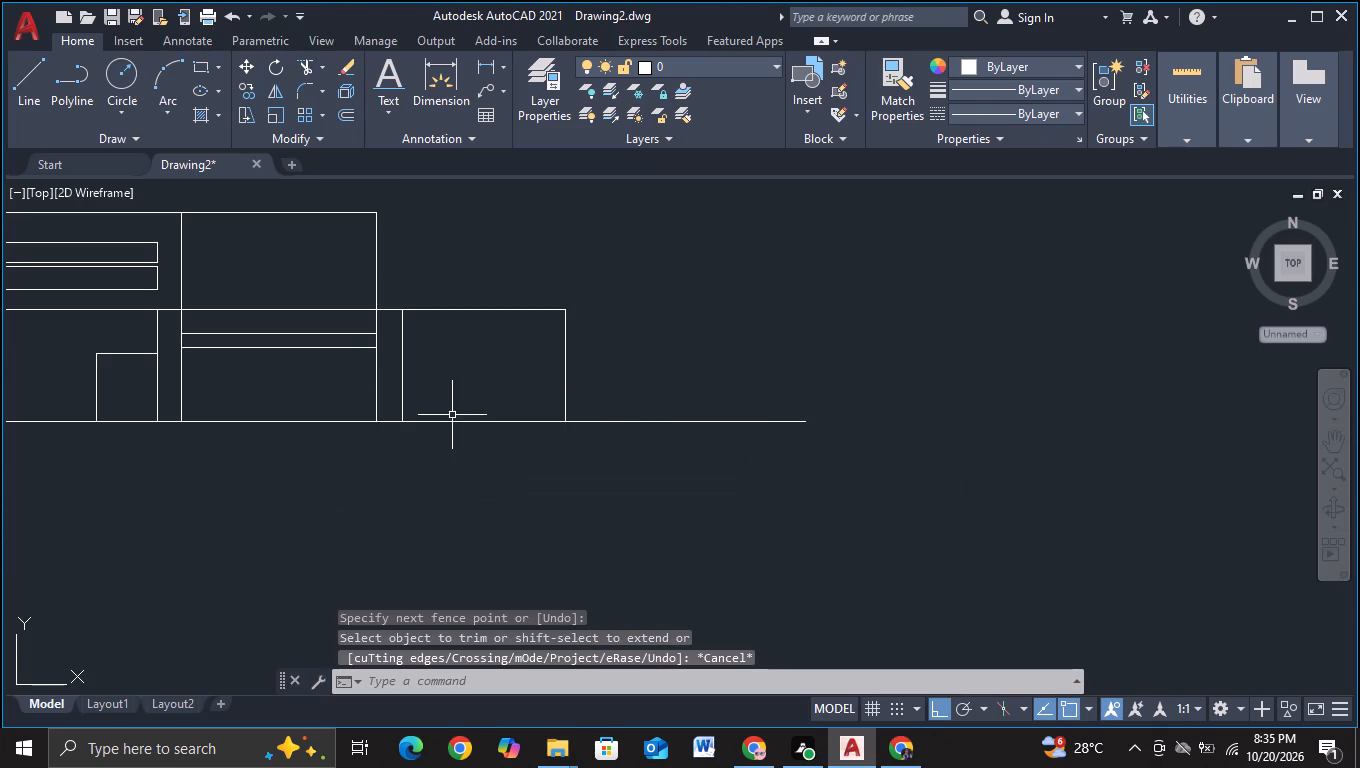
Copy the vertical line just outside the end wall about 295 units right, with object snap off, to form a column beside the outer wall.
{"action": "left_click", "coordinate": [402, 385]}
{"action": "key", "text": "c"}
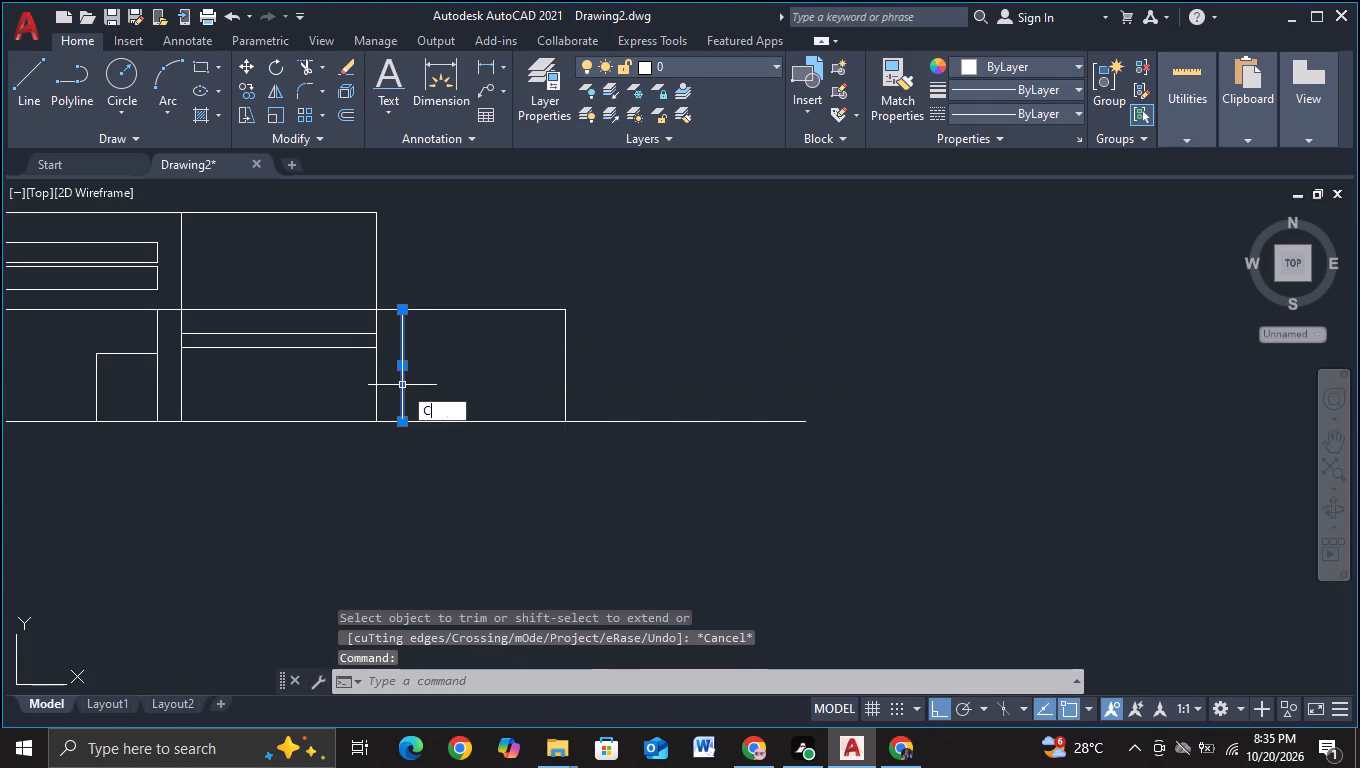
{"action": "left_click", "coordinate": [476, 450]}
{"action": "left_click", "coordinate": [403, 389]}
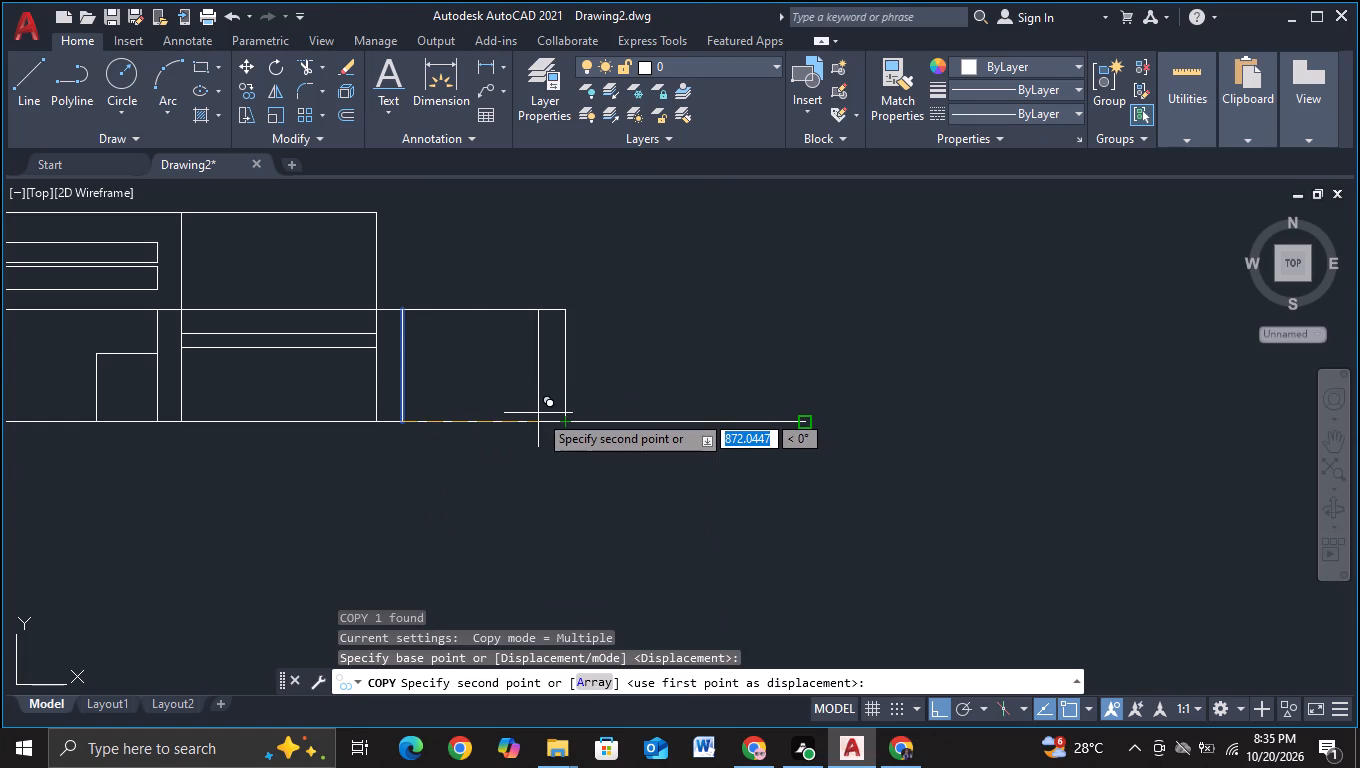
{"action": "key", "text": "F3"}
{"action": "left_click", "coordinate": [538, 413]}
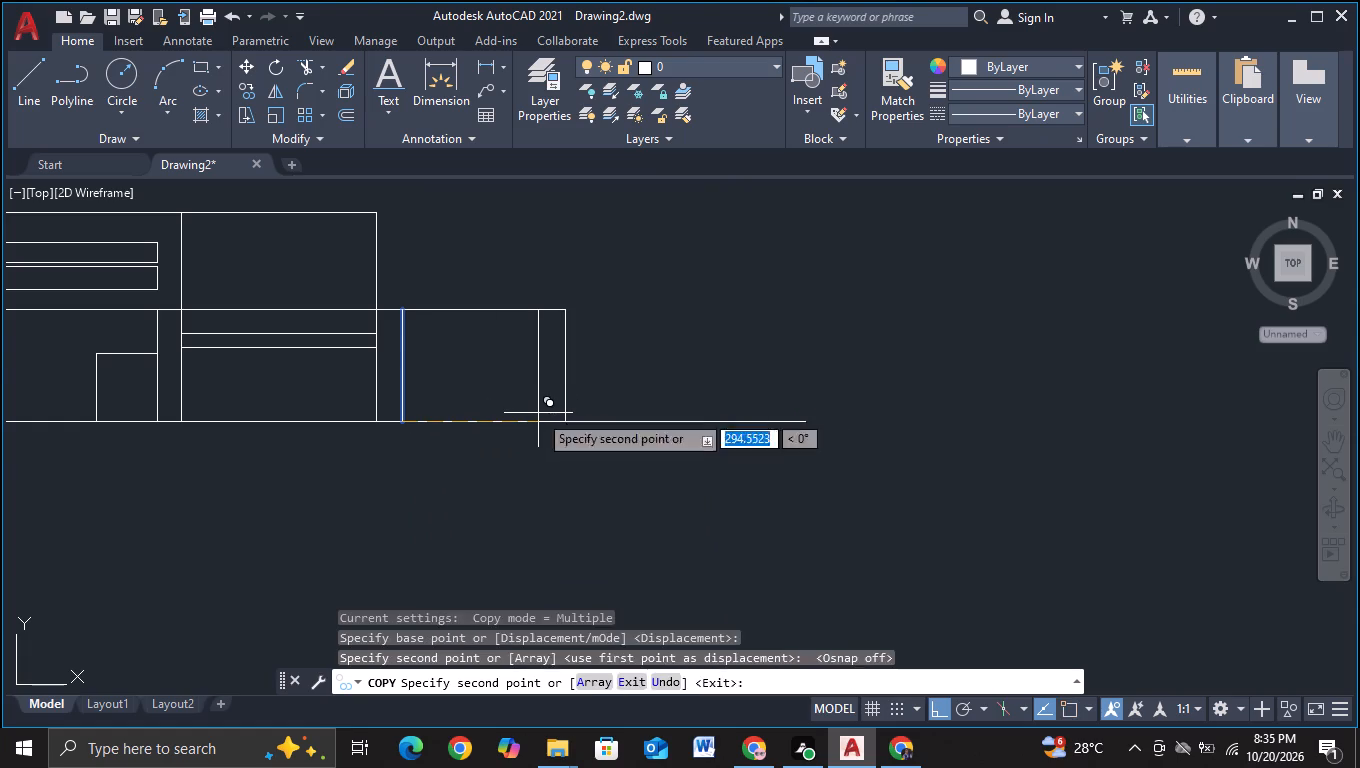
{"action": "key", "text": "Escape"}
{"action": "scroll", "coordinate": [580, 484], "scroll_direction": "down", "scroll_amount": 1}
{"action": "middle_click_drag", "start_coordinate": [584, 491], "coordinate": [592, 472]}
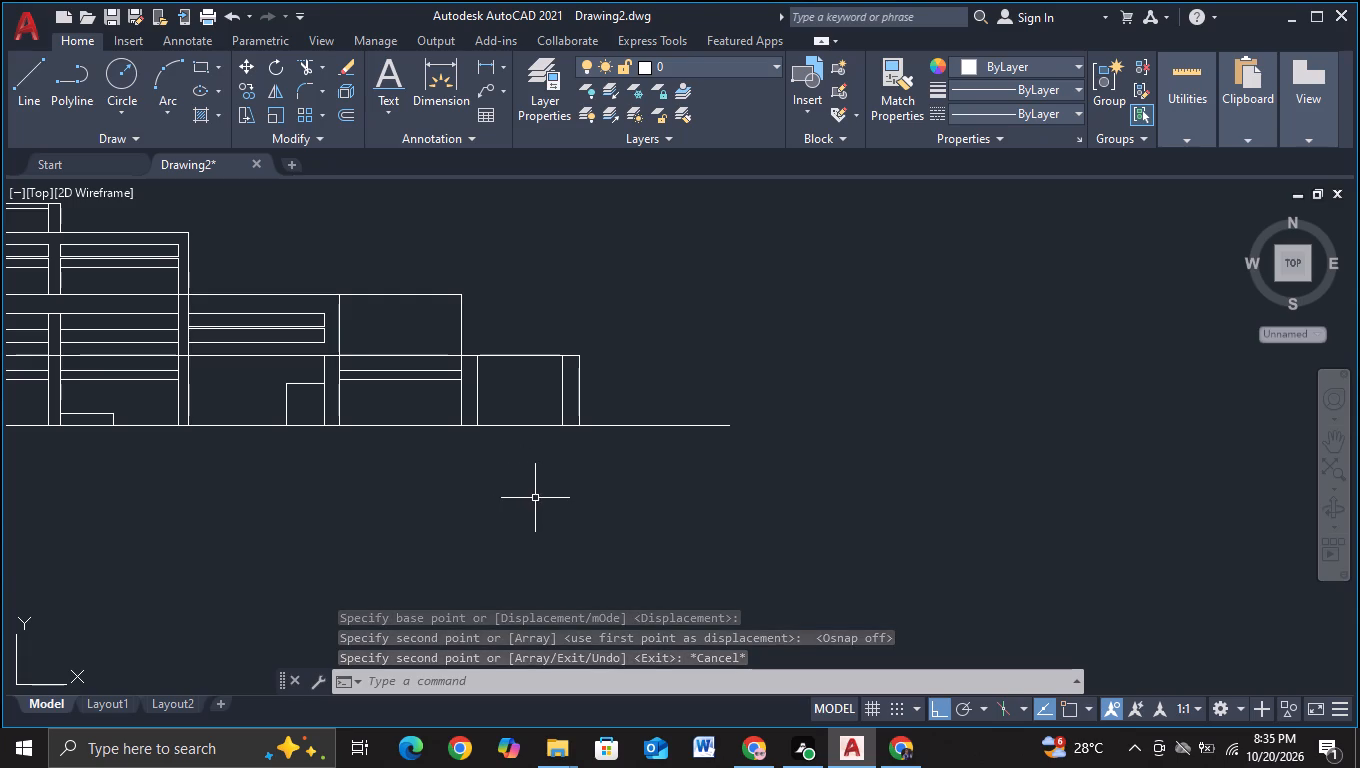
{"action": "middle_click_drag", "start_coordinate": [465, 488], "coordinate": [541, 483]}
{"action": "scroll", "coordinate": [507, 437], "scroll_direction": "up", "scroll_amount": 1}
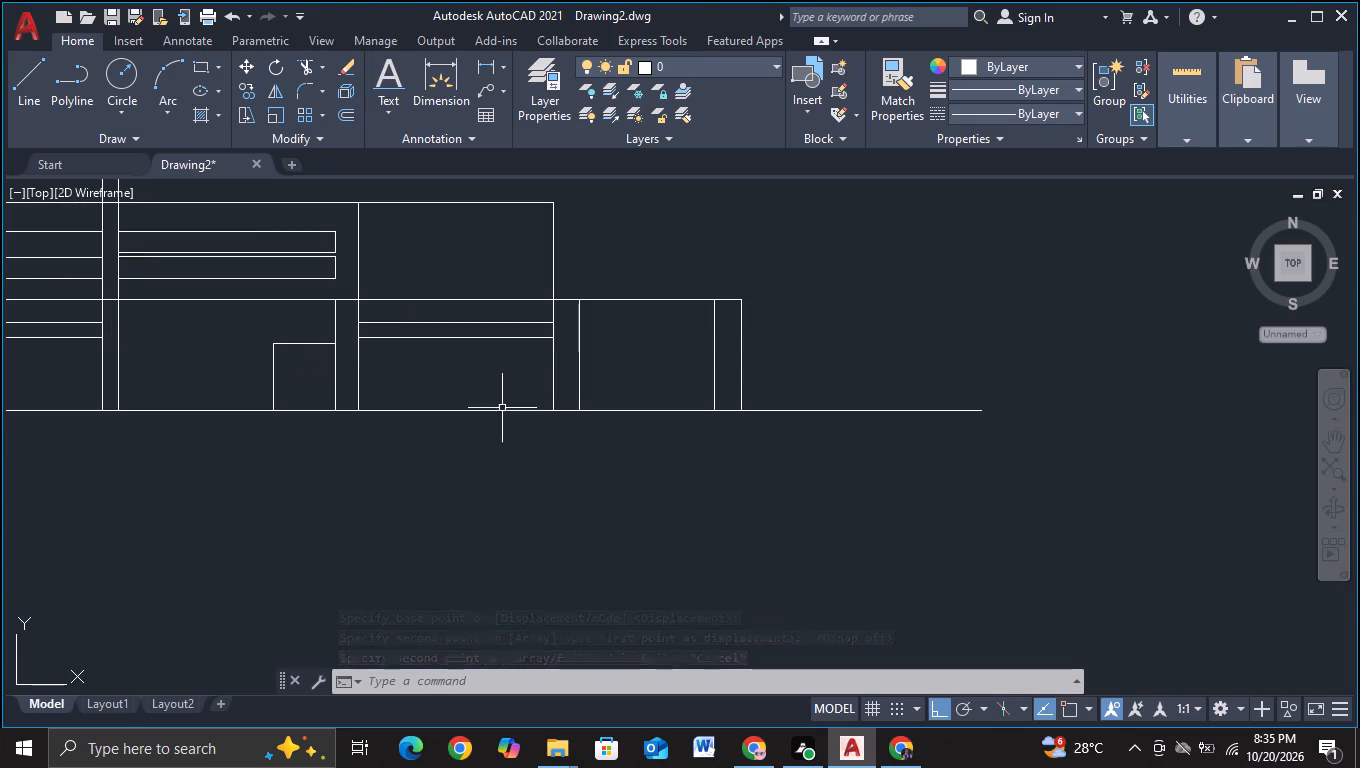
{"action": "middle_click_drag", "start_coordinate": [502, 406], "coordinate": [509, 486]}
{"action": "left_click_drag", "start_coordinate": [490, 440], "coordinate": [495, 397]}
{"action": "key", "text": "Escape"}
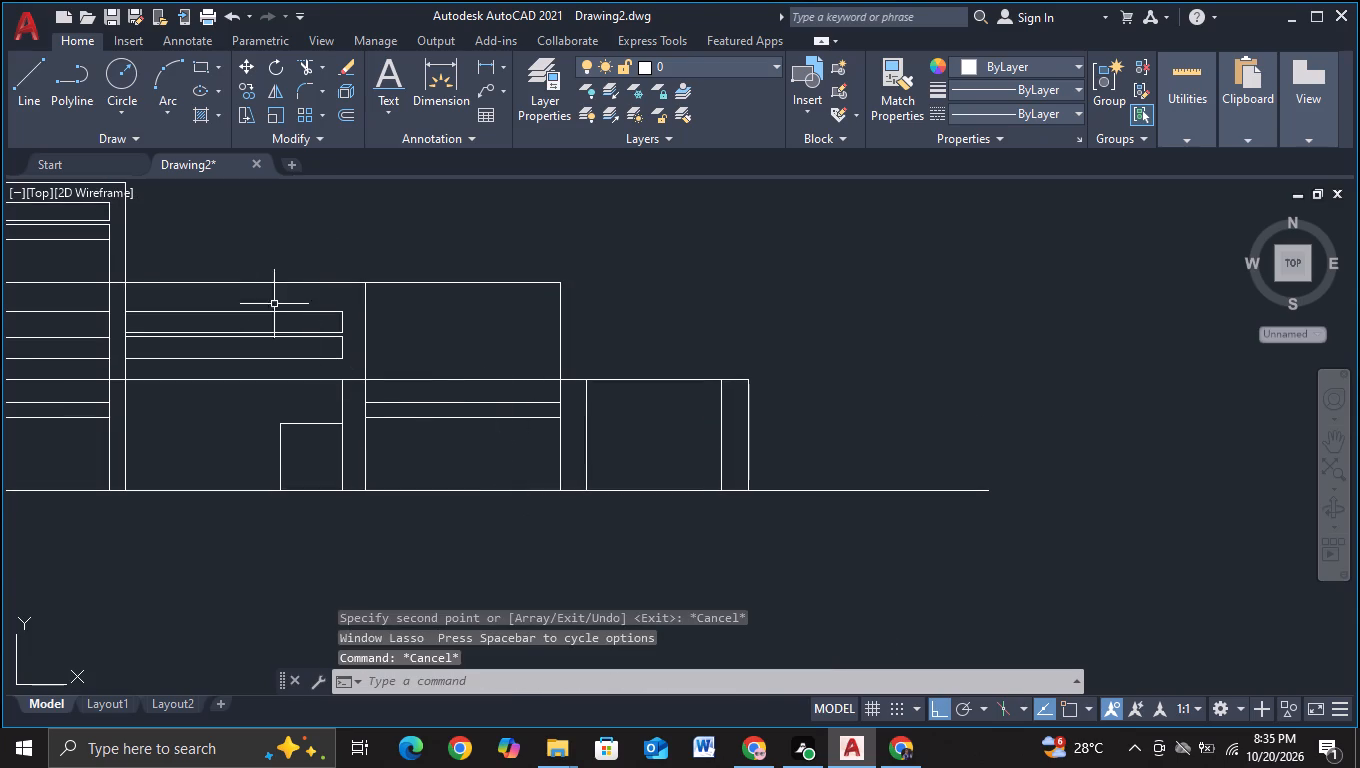
With object snap on, draw a line about 266 units right from the outer wall's top corner and continue it vertically upward above the neighbouring bay's roof.
{"action": "left_click", "coordinate": [29, 78]}
{"action": "middle_click_drag", "start_coordinate": [1242, 483], "coordinate": [993, 516]}
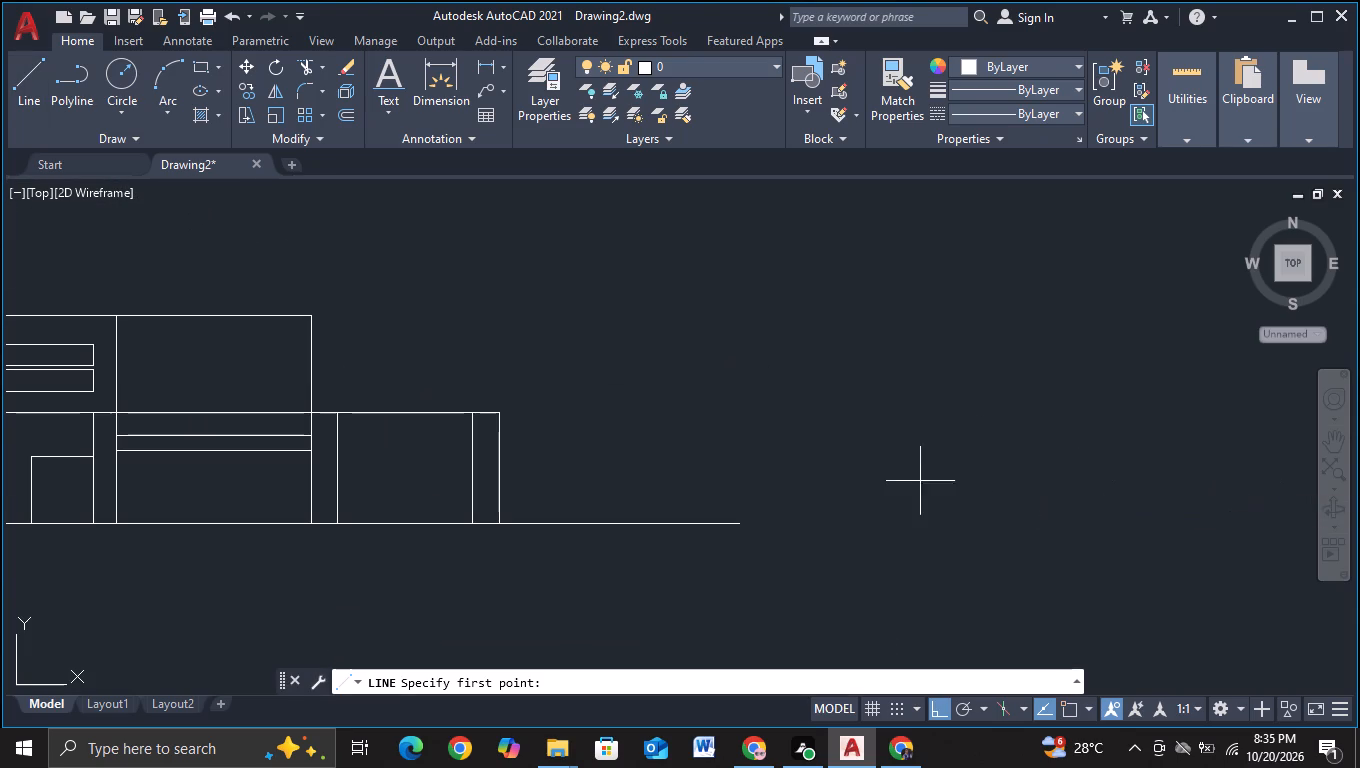
{"action": "key", "text": "F3"}
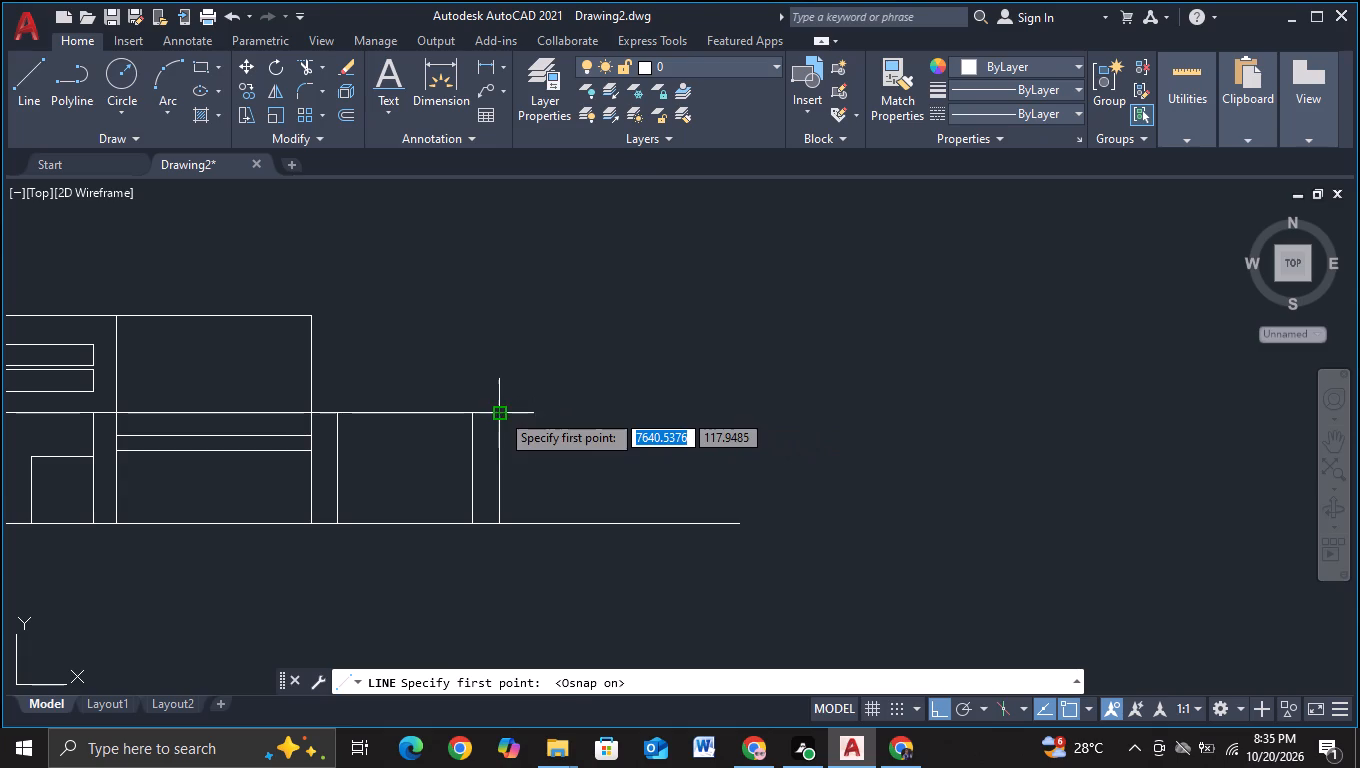
{"action": "left_click", "coordinate": [500, 412]}
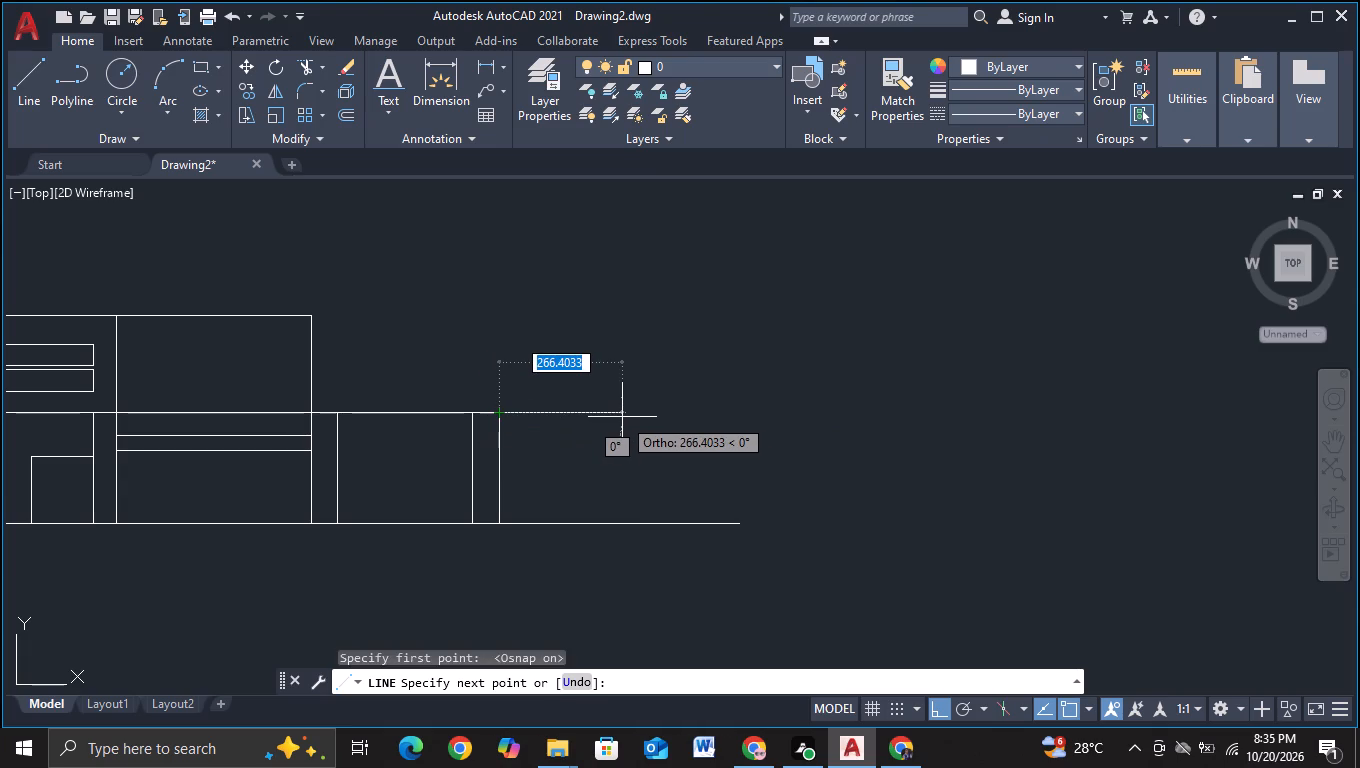
{"action": "left_click", "coordinate": [622, 417]}
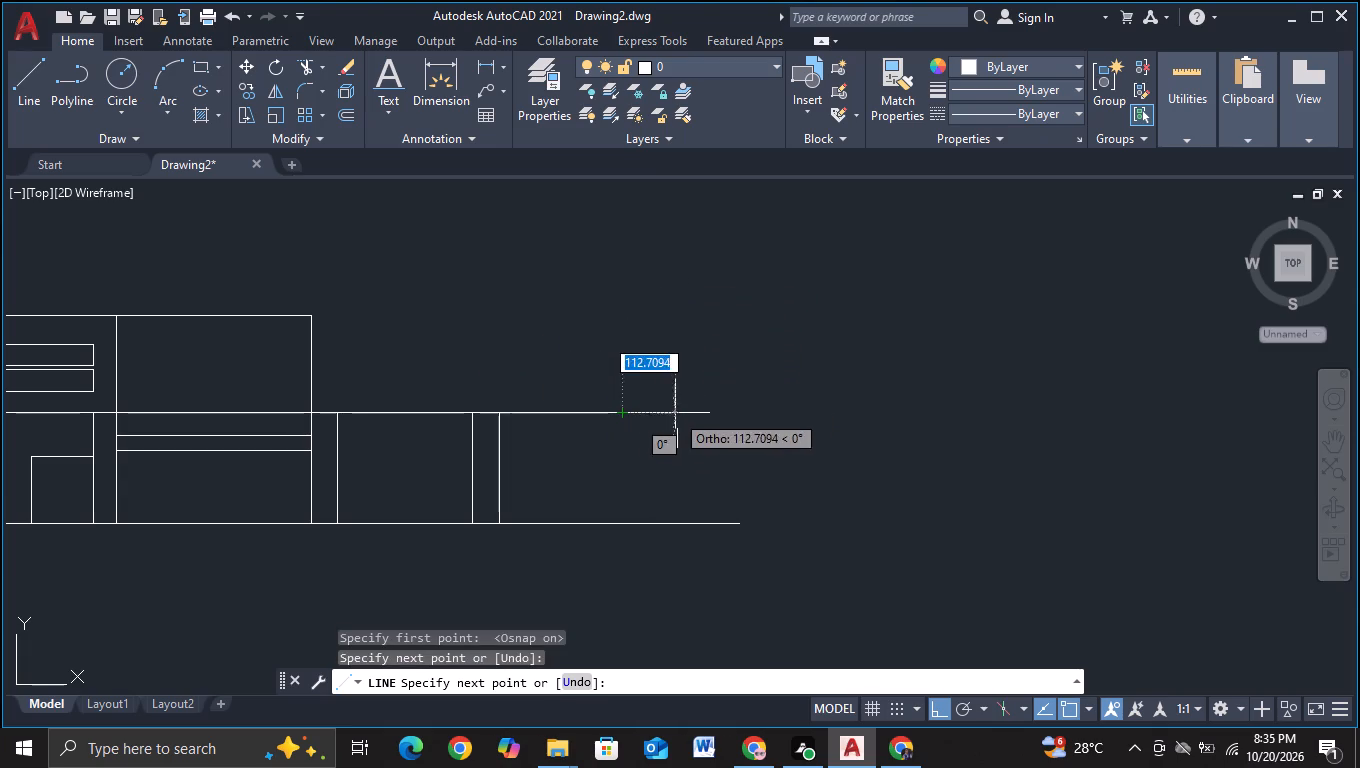
{"action": "middle_click_drag", "start_coordinate": [632, 315], "coordinate": [631, 388]}
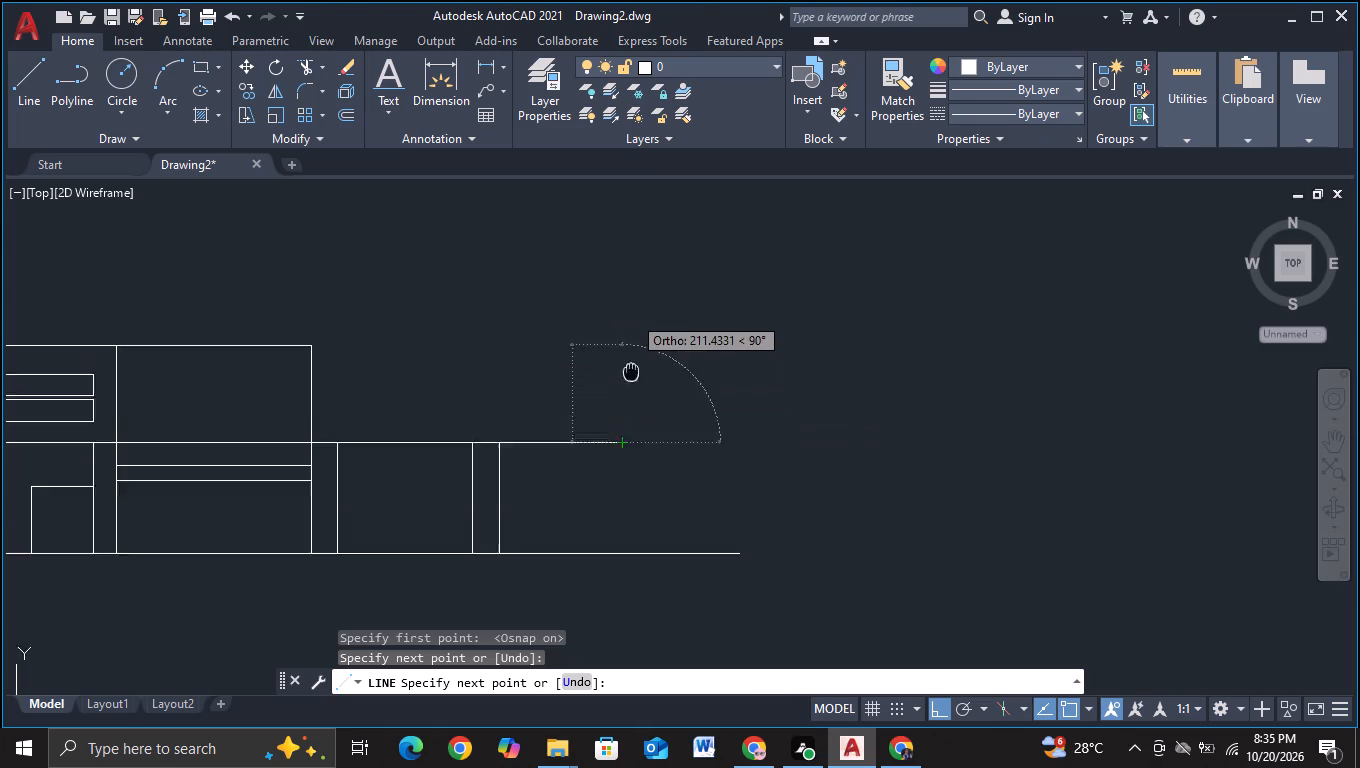
{"action": "middle_click_drag", "start_coordinate": [631, 388], "coordinate": [632, 427]}
{"action": "left_click", "coordinate": [631, 367]}
{"action": "key", "text": "Escape"}
Copy the two horizontal band lines of the ground-floor bay about 810 units right, across the newest bay.
{"action": "middle_click_drag", "start_coordinate": [671, 464], "coordinate": [694, 316]}
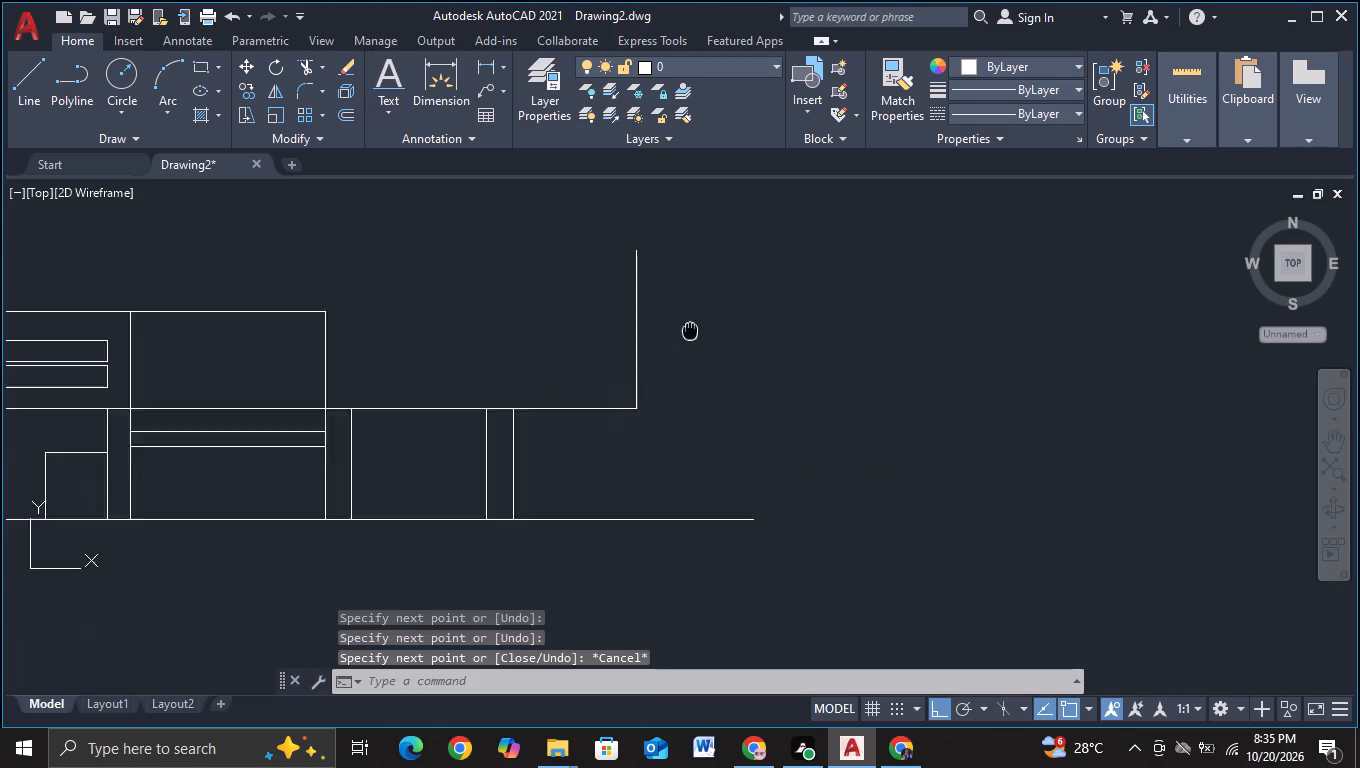
{"action": "middle_click_drag", "start_coordinate": [694, 316], "coordinate": [696, 312]}
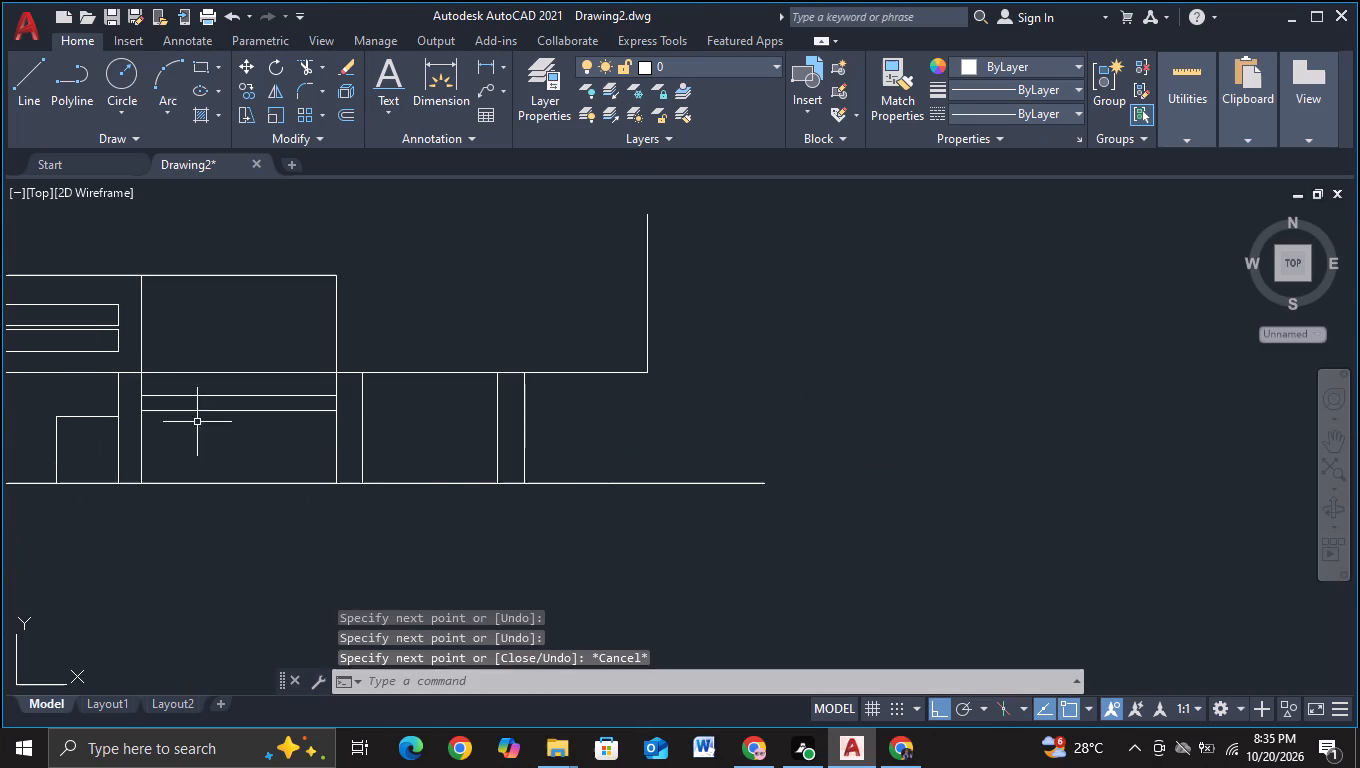
{"action": "left_click_drag", "start_coordinate": [291, 444], "coordinate": [287, 440]}
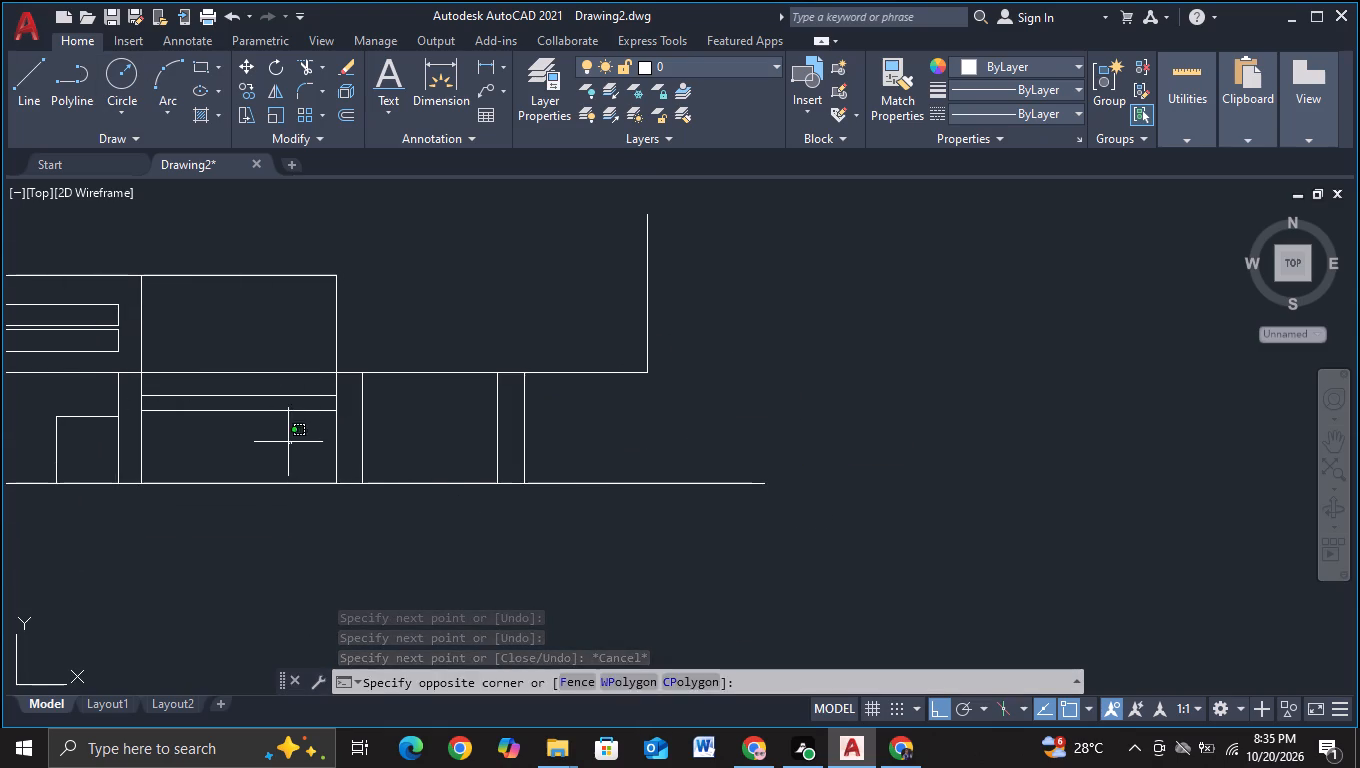
{"action": "left_click_drag", "start_coordinate": [287, 440], "coordinate": [283, 396]}
{"action": "key", "text": "c"}
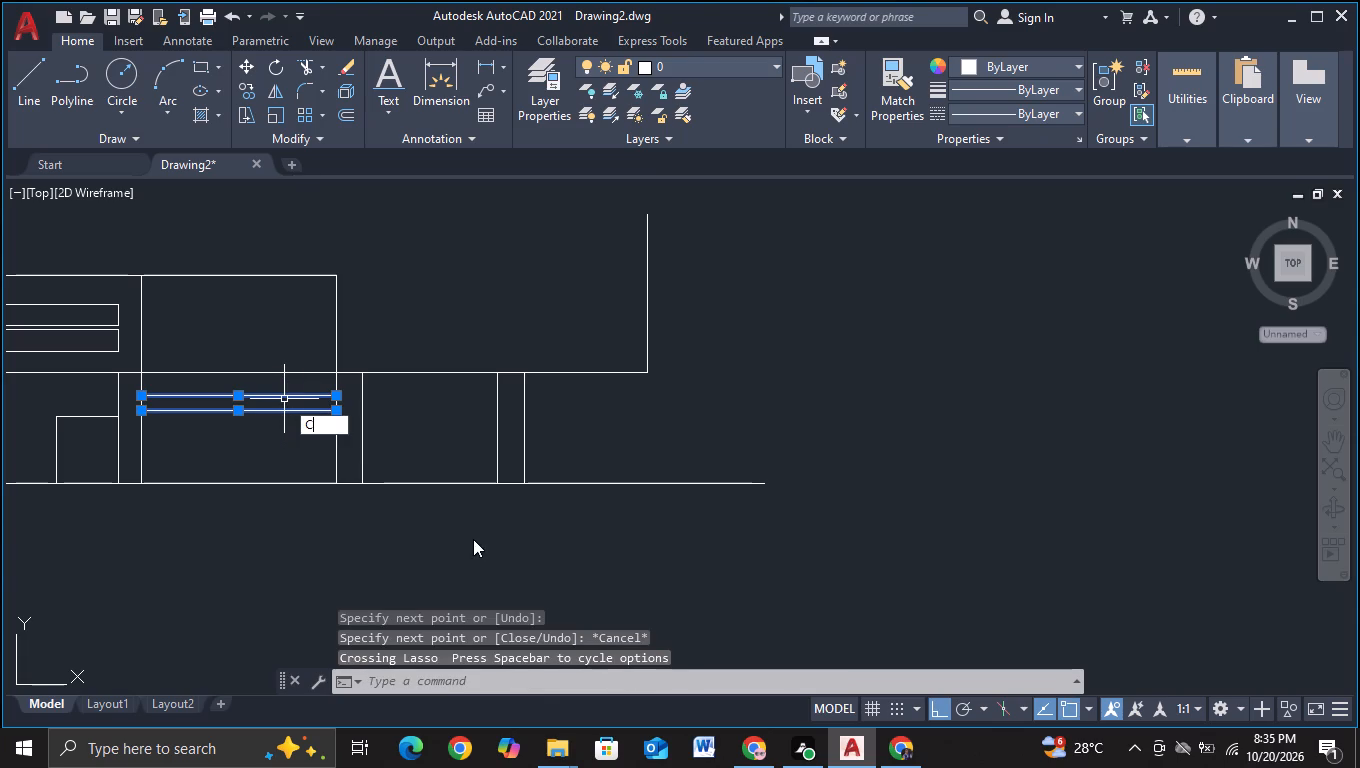
{"action": "left_click", "coordinate": [418, 459]}
{"action": "left_click_drag", "start_coordinate": [285, 409], "coordinate": [295, 416]}
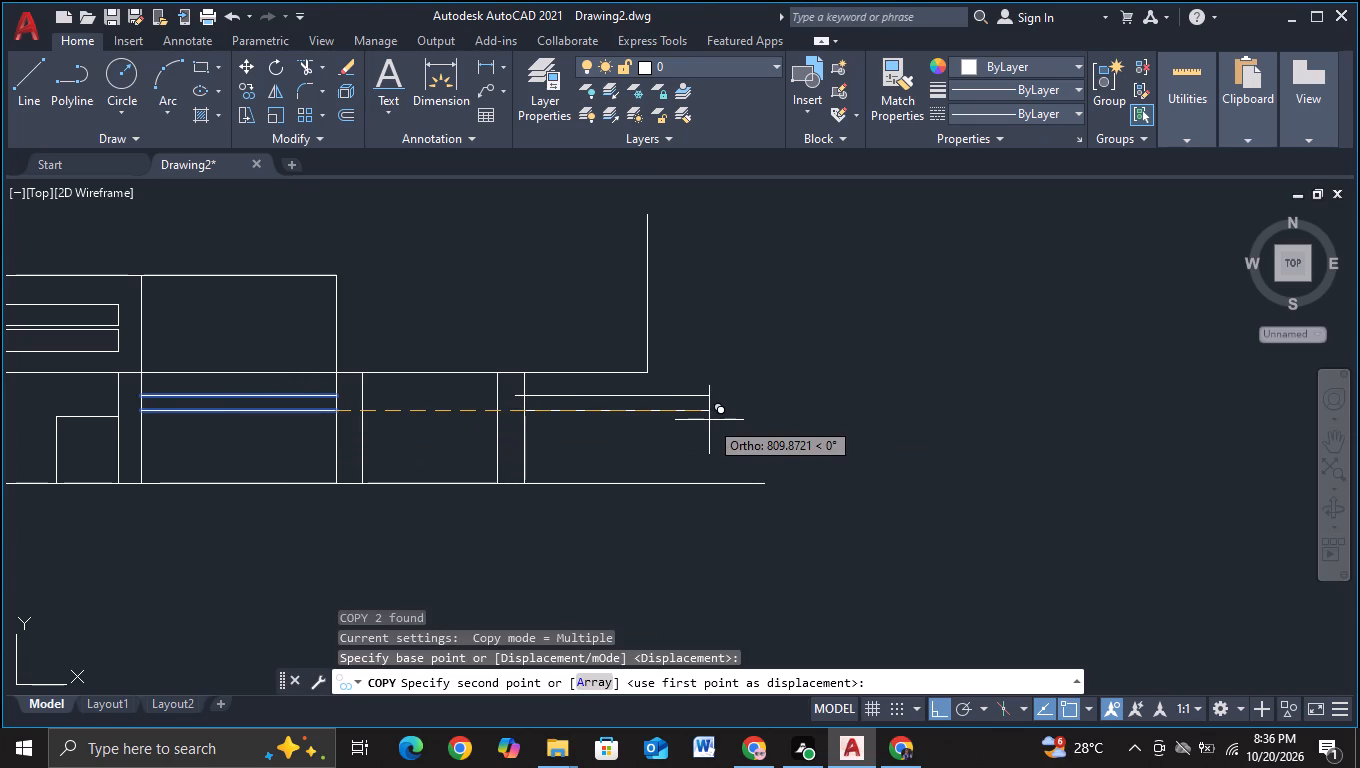
{"action": "left_click", "coordinate": [709, 420]}
{"action": "key", "text": "Escape"}
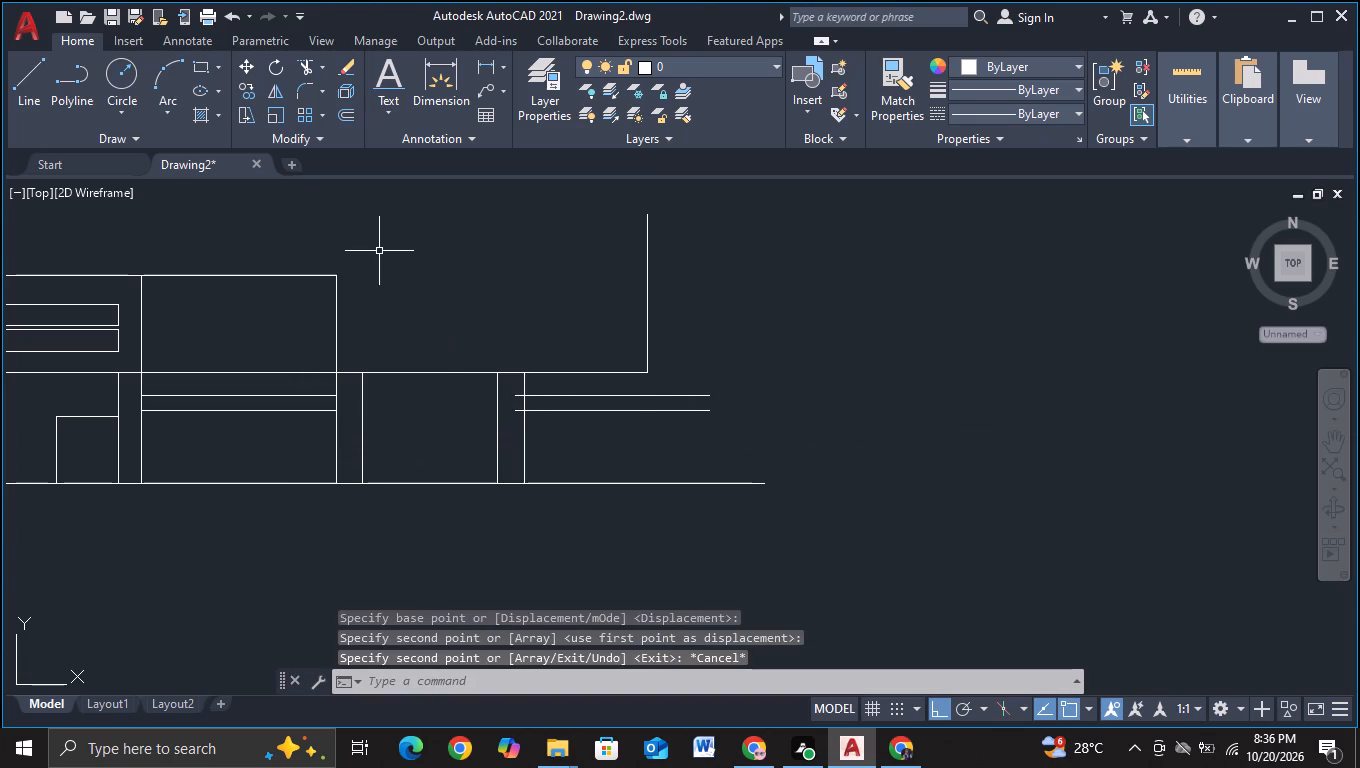
Trim the left ends of the copied band lines back to the last column's right edge.
{"action": "left_click", "coordinate": [299, 64]}
{"action": "left_click", "coordinate": [518, 413]}
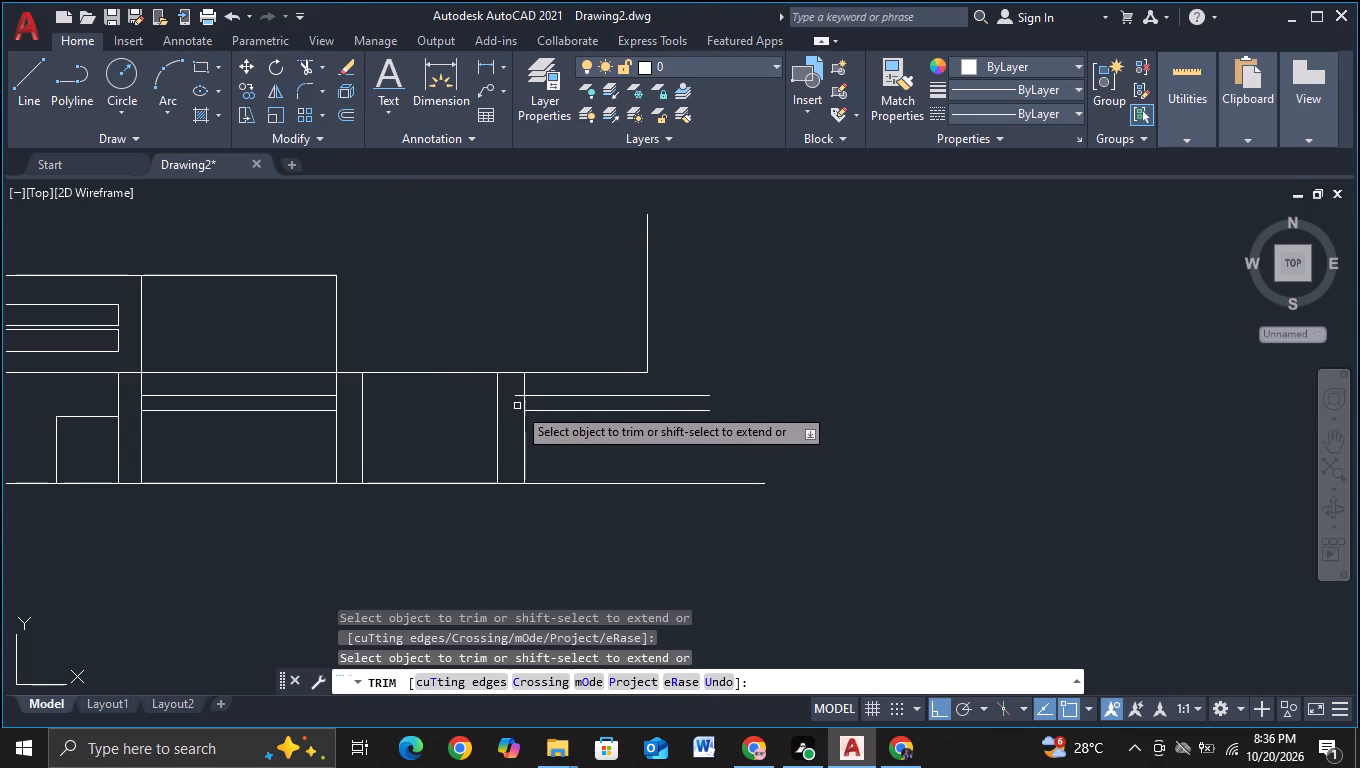
{"action": "left_click", "coordinate": [514, 396]}
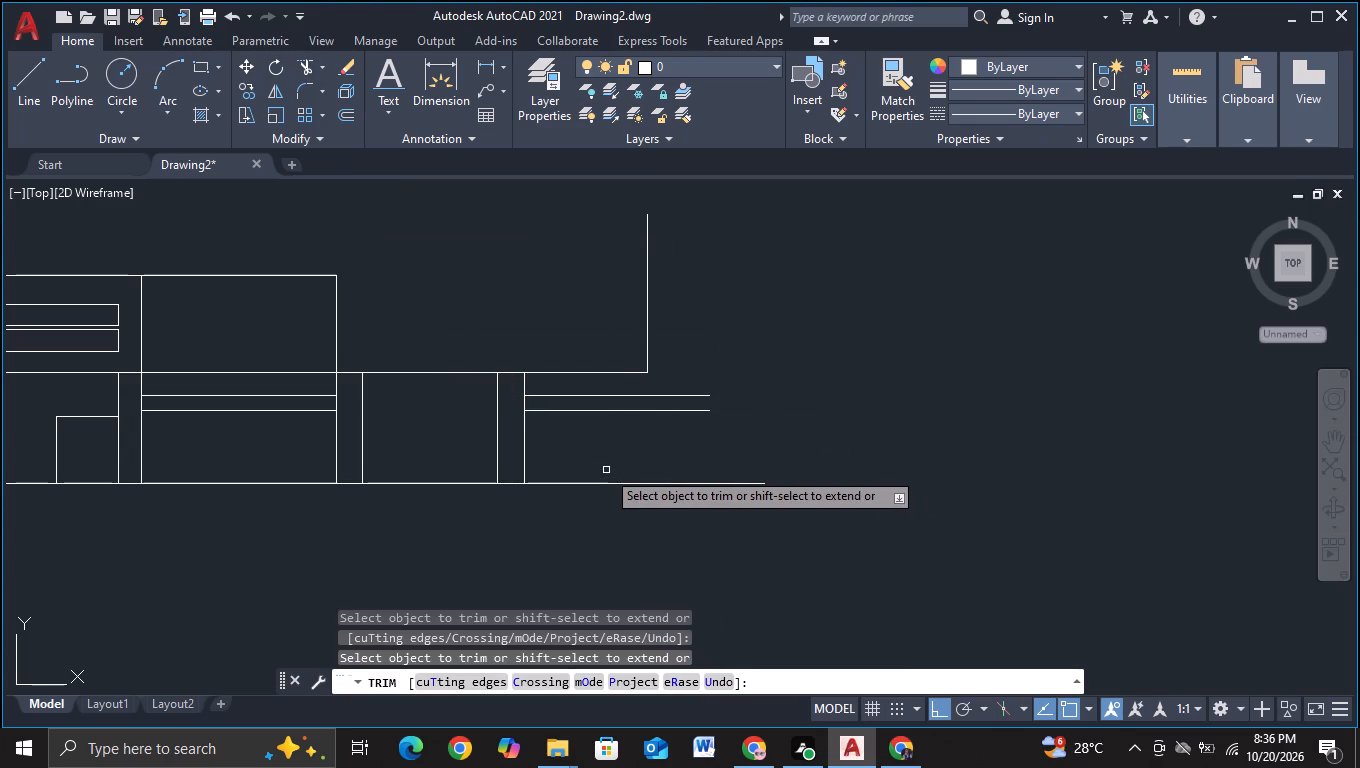
{"action": "key", "text": "Escape"}
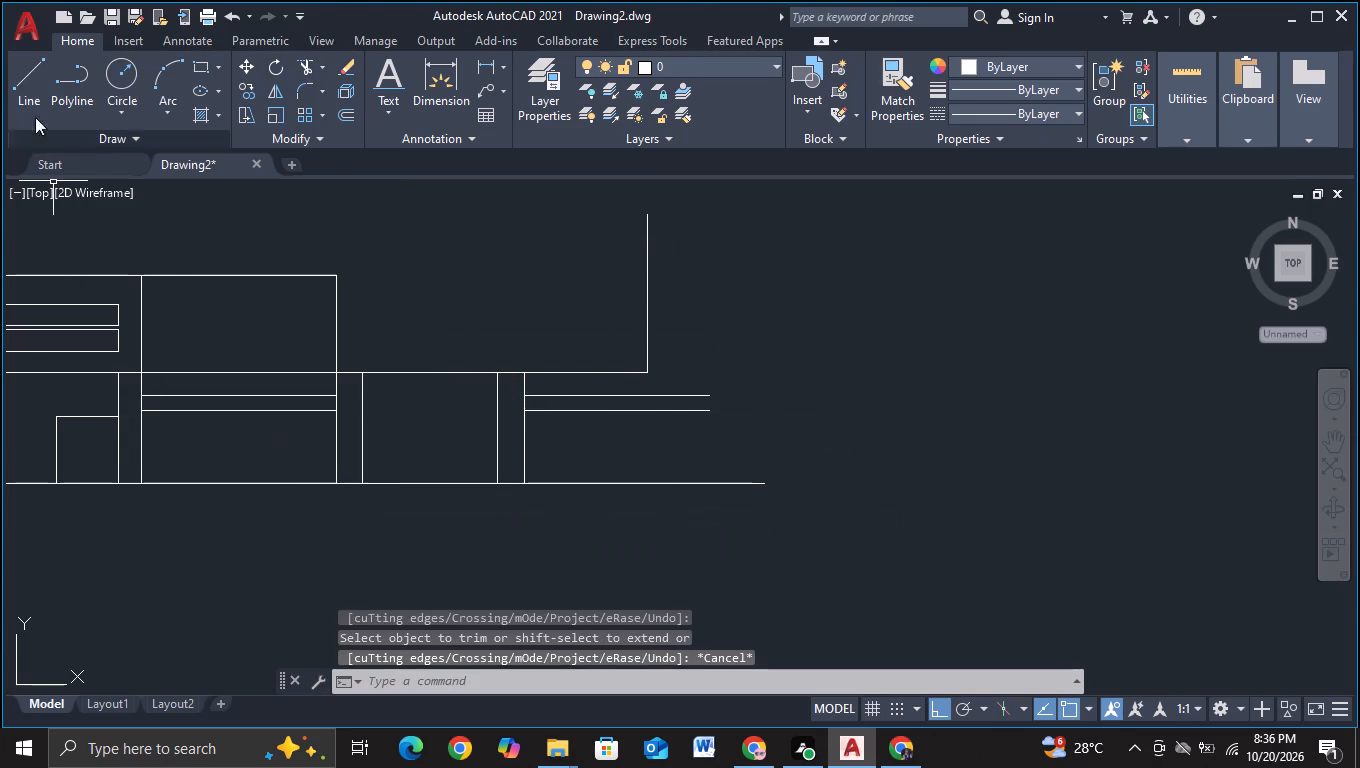
Draw a vertical line from the newest bay's outer corner at first-floor level down past the ground line.
{"action": "left_click", "coordinate": [10, 80]}
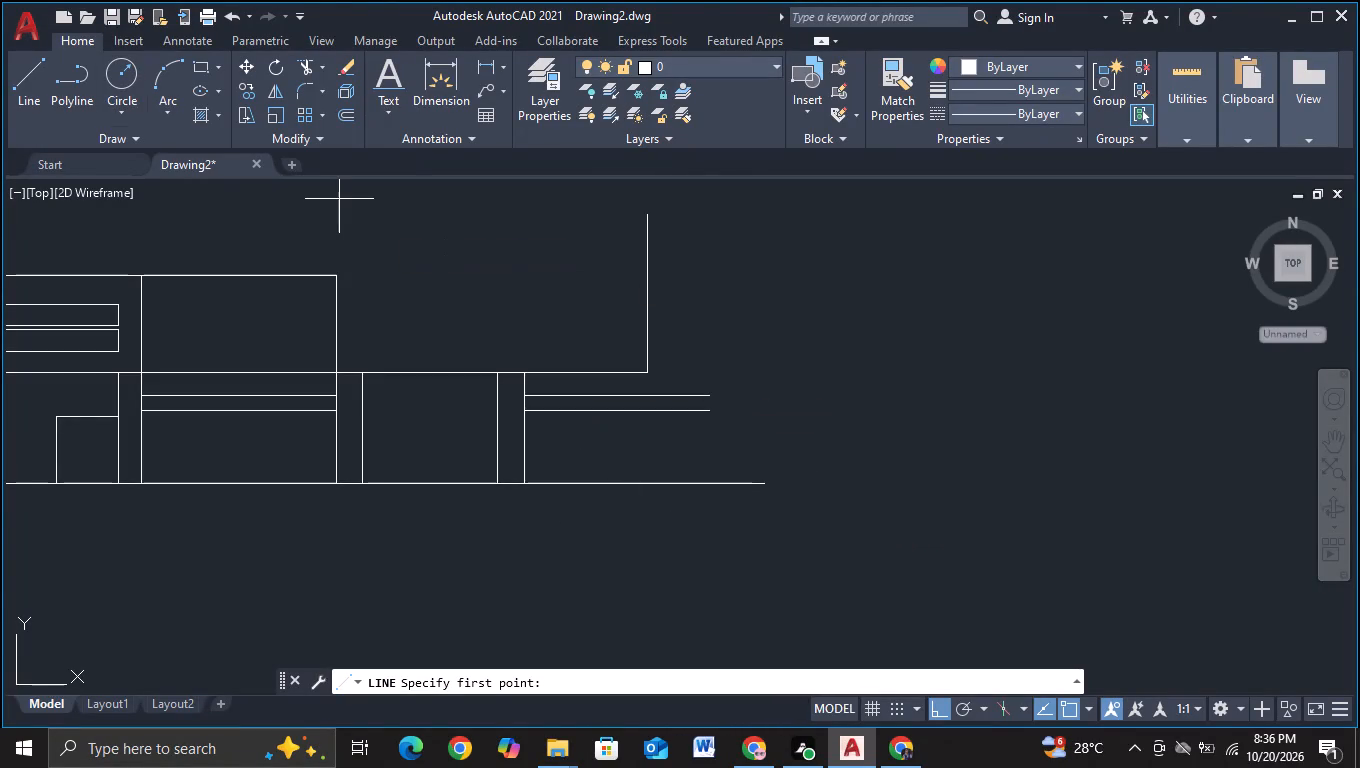
{"action": "left_click", "coordinate": [24, 84]}
{"action": "left_click", "coordinate": [649, 370]}
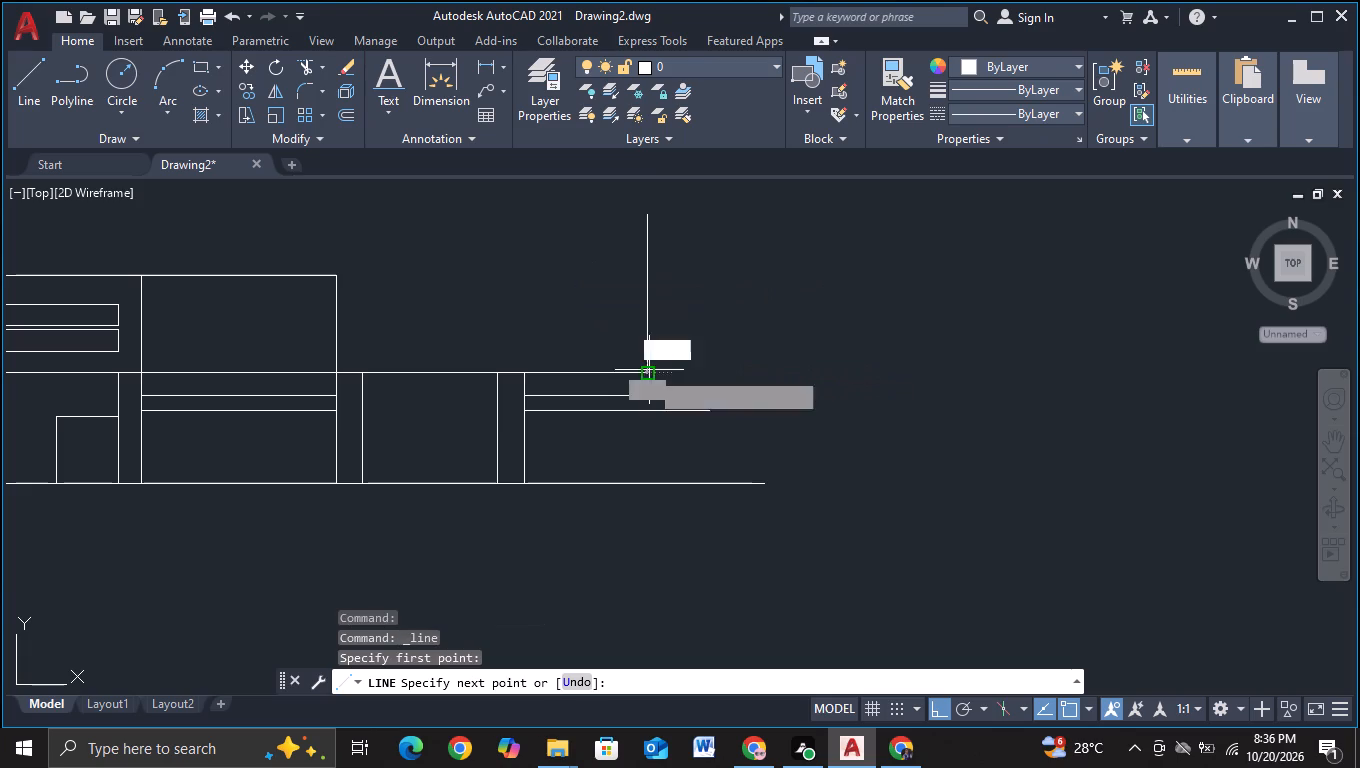
{"action": "left_click", "coordinate": [623, 507]}
{"action": "key", "text": "Escape"}
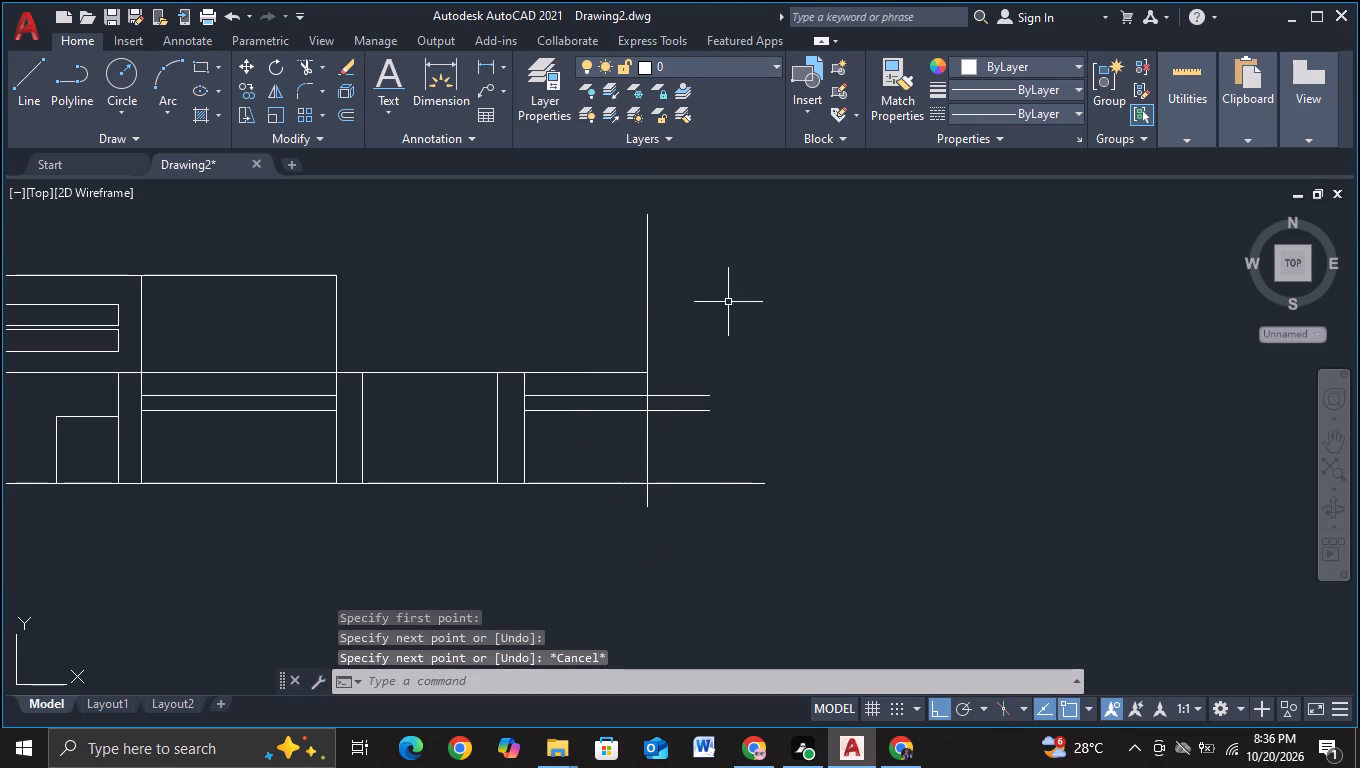
Trim the copied band lines beyond the new end wall, and the wall's part below the ground line.
{"action": "left_click", "coordinate": [308, 62]}
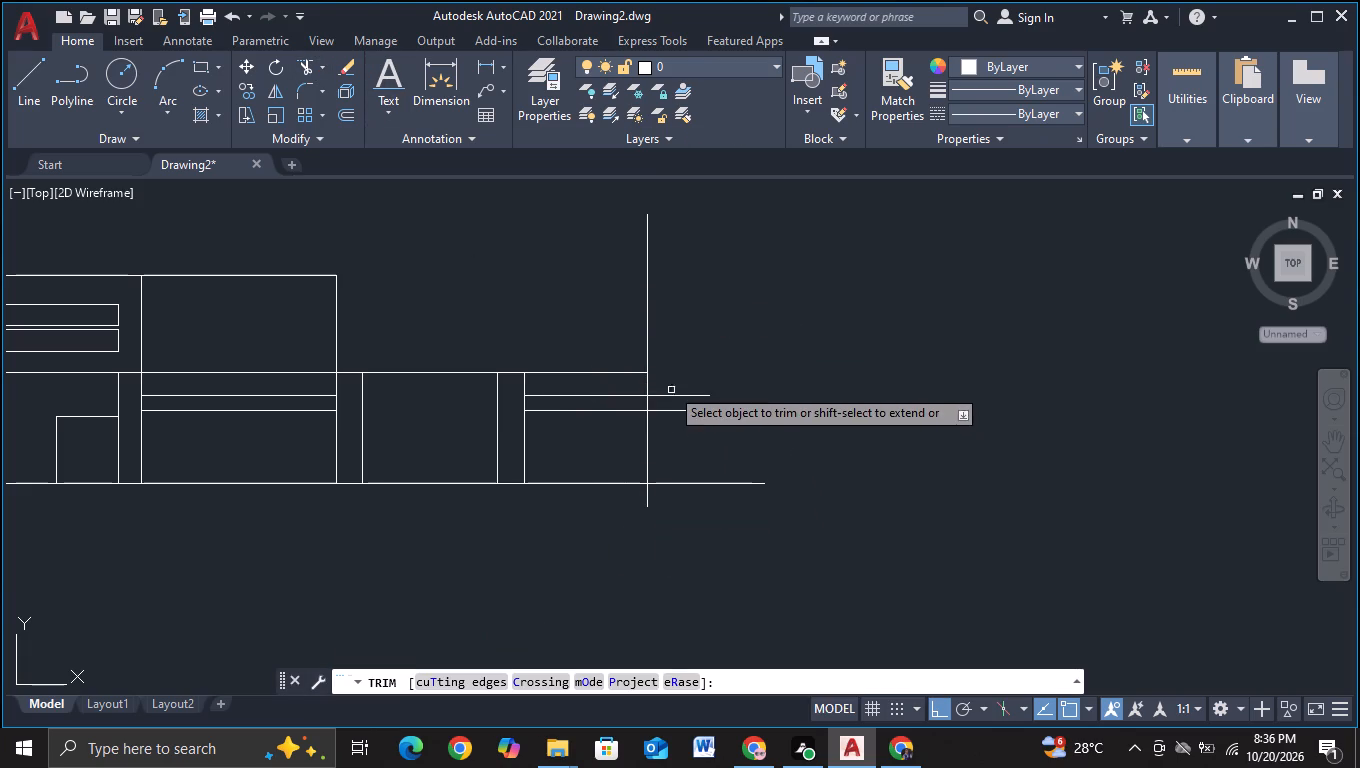
{"action": "left_click_drag", "start_coordinate": [674, 369], "coordinate": [676, 437]}
{"action": "left_click", "coordinate": [645, 500]}
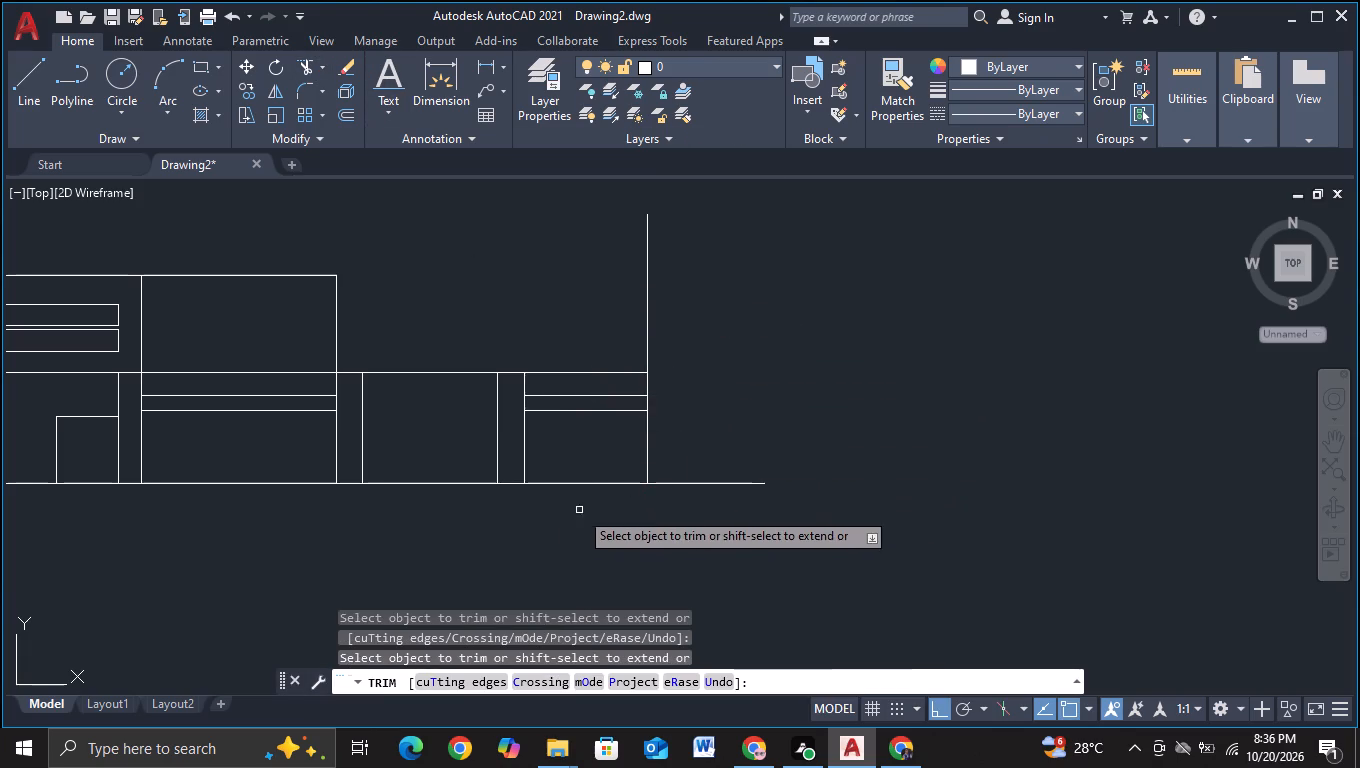
{"action": "middle_click_drag", "start_coordinate": [538, 509], "coordinate": [726, 508]}
{"action": "key", "text": "Escape"}
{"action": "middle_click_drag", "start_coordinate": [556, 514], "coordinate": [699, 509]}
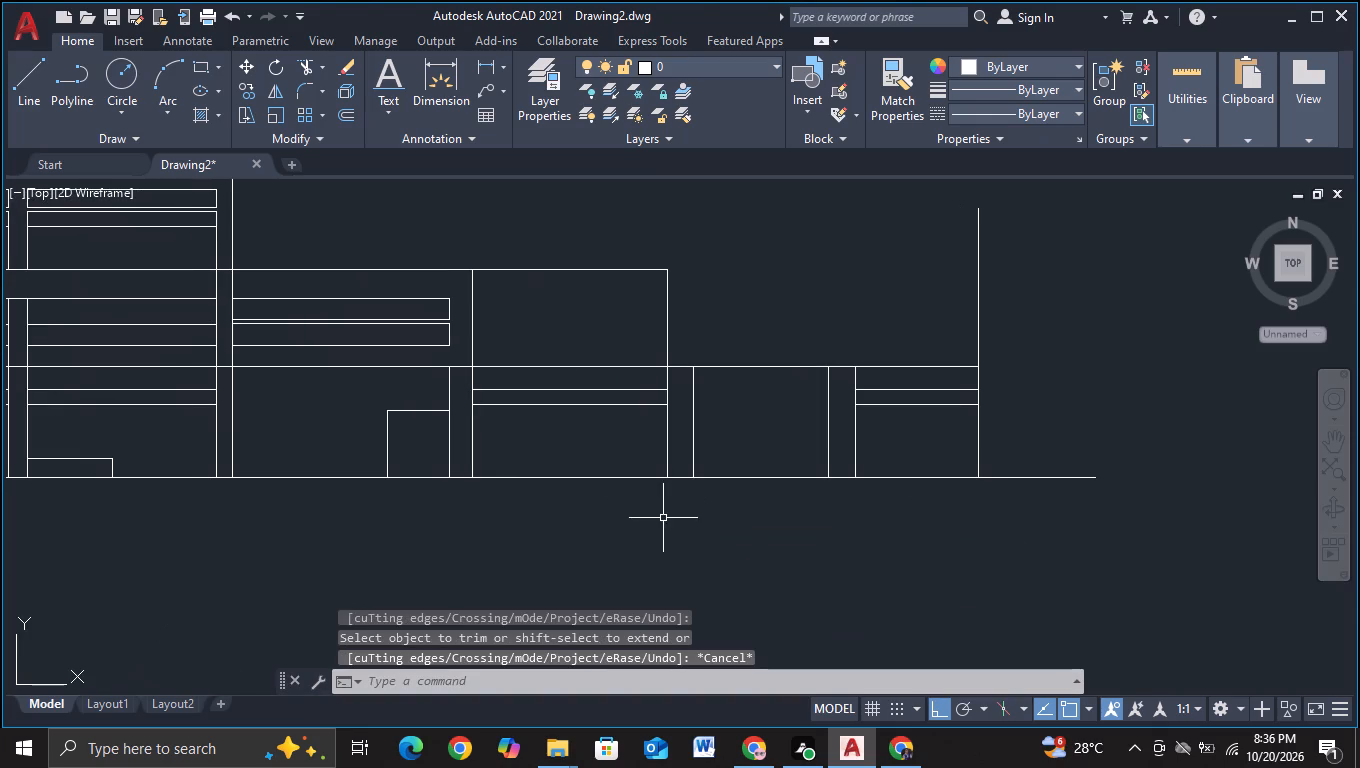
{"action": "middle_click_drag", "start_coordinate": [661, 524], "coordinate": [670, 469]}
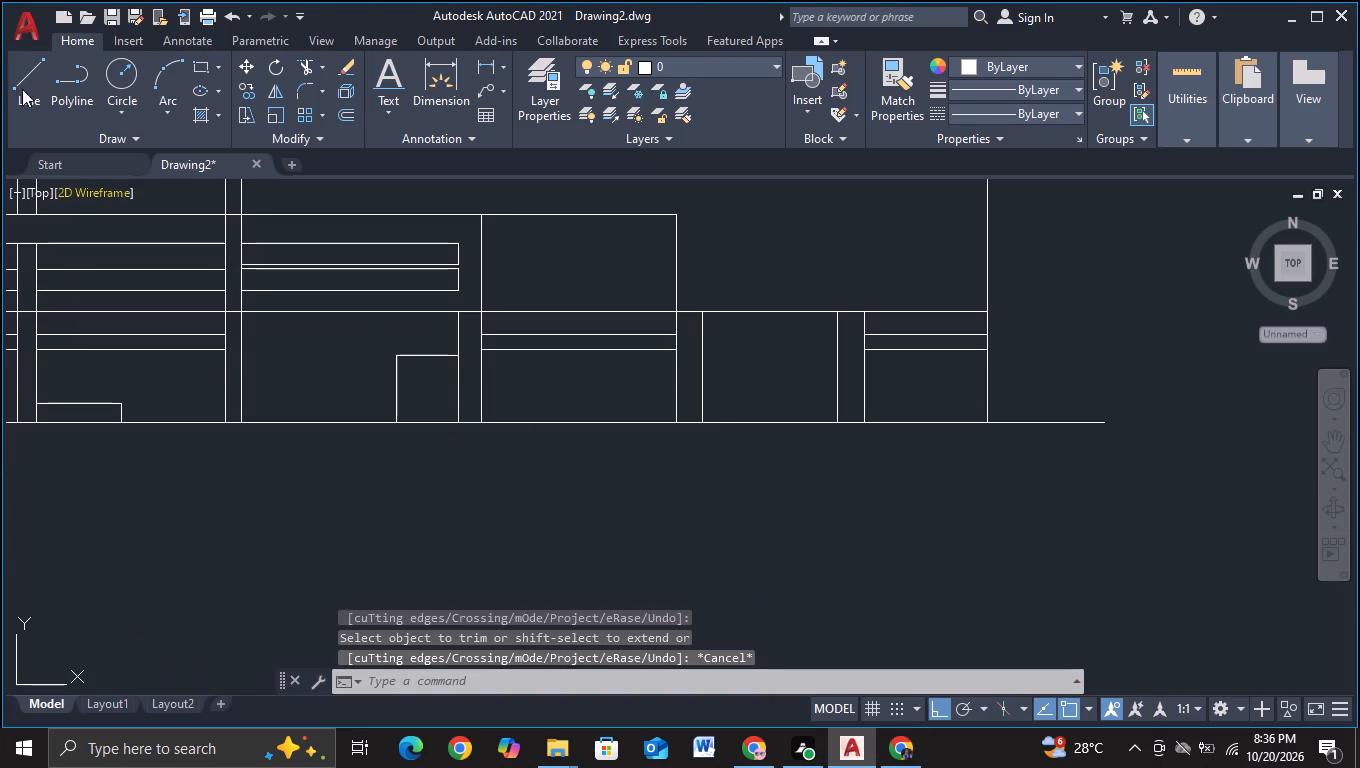
Draw a three-sided opening about 130 units high in the first-floor end bay, its sides starting just below the floor line.
{"action": "left_click", "coordinate": [41, 78]}
{"action": "scroll", "coordinate": [617, 334], "scroll_direction": "up", "scroll_amount": 1}
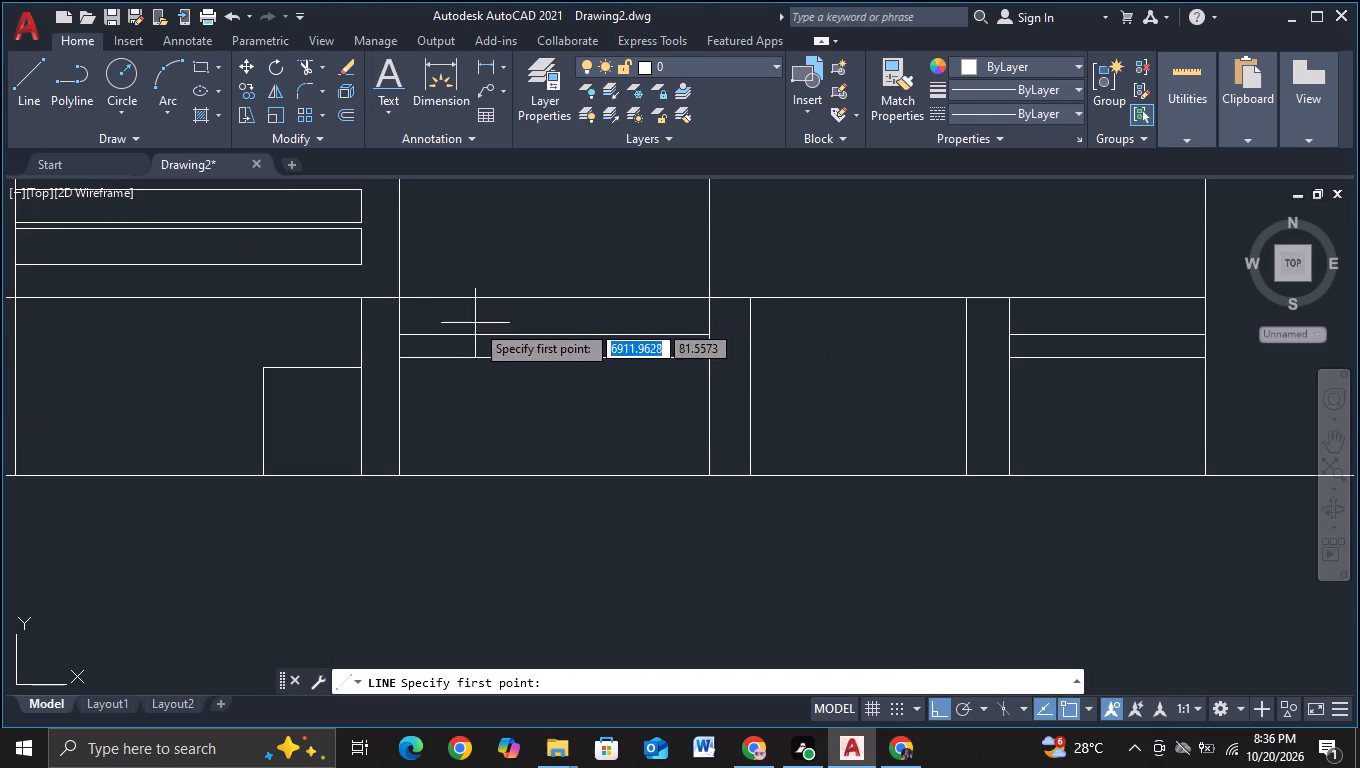
{"action": "middle_click_drag", "start_coordinate": [475, 320], "coordinate": [474, 371]}
{"action": "left_click", "coordinate": [473, 361]}
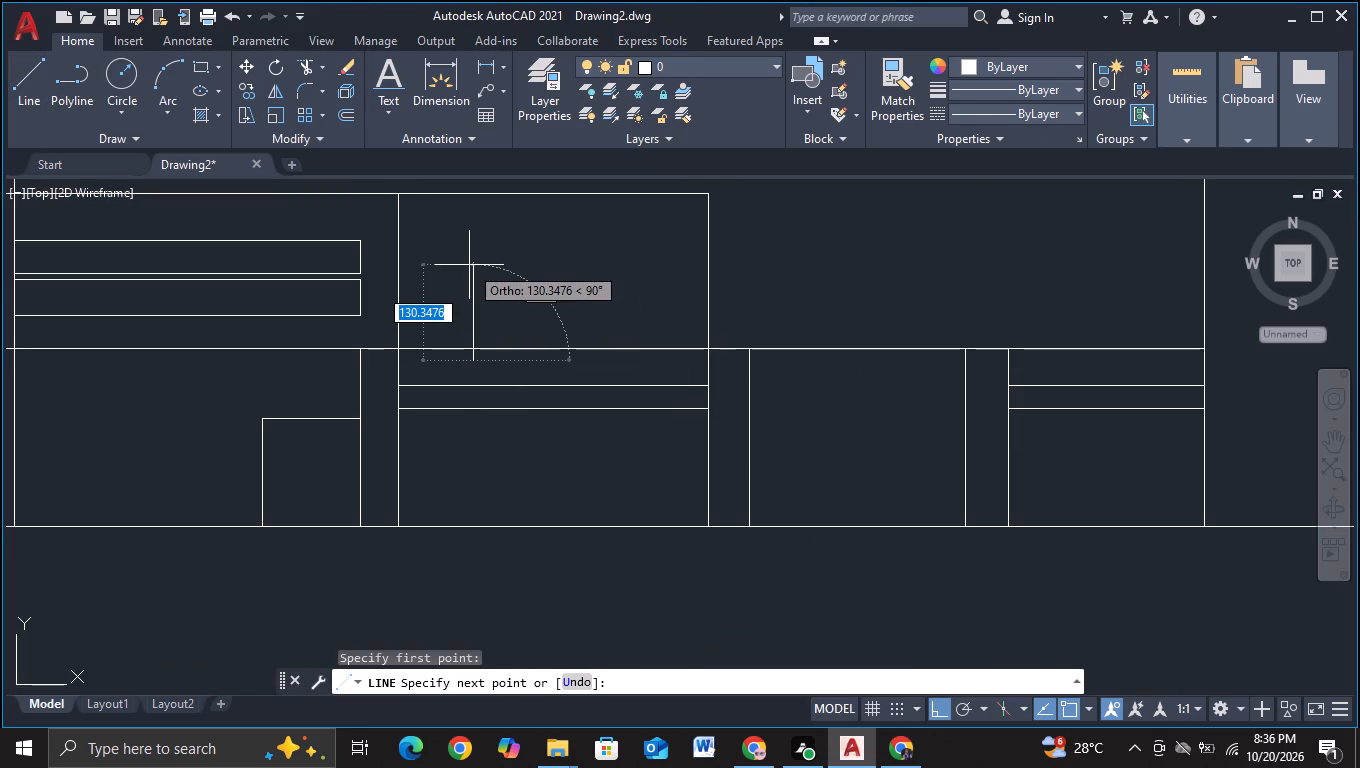
{"action": "left_click", "coordinate": [469, 265]}
{"action": "left_click", "coordinate": [603, 281]}
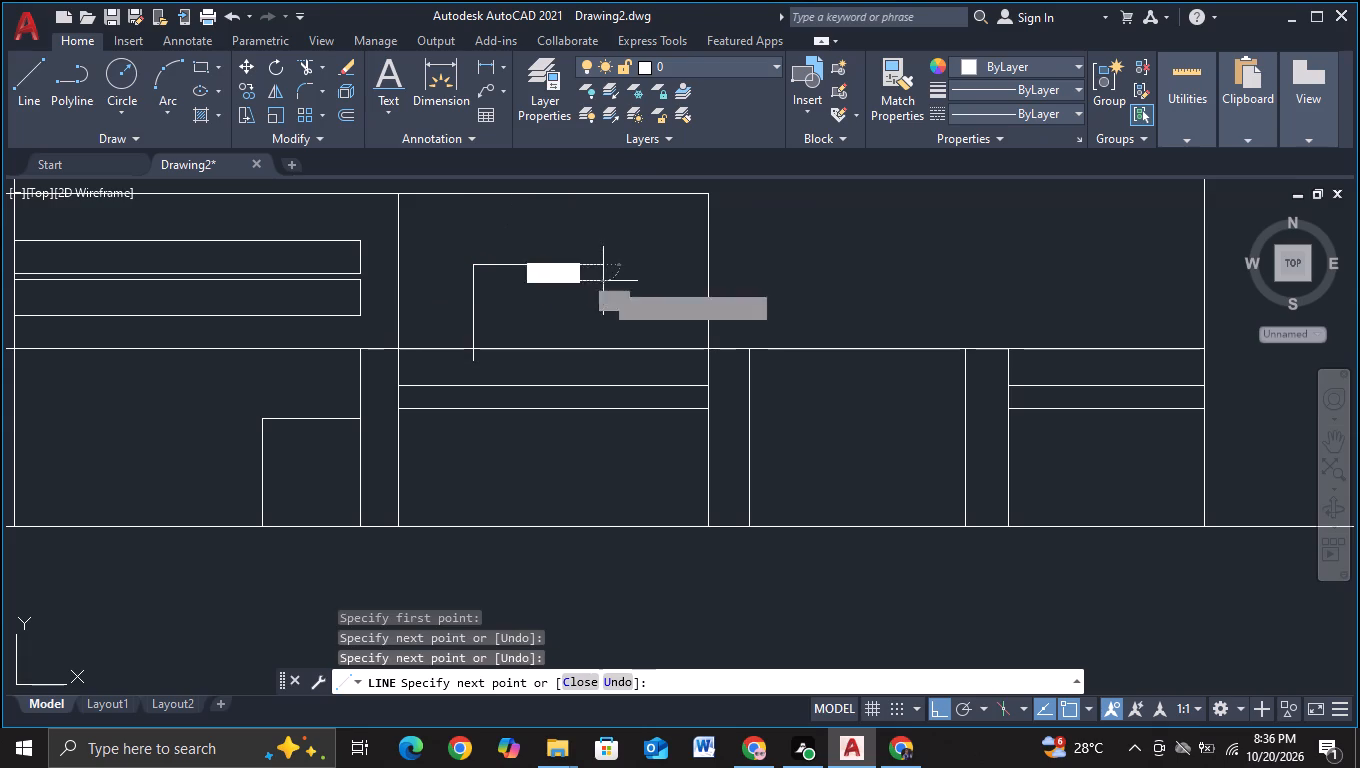
{"action": "left_click", "coordinate": [607, 363]}
{"action": "key", "text": "Escape"}
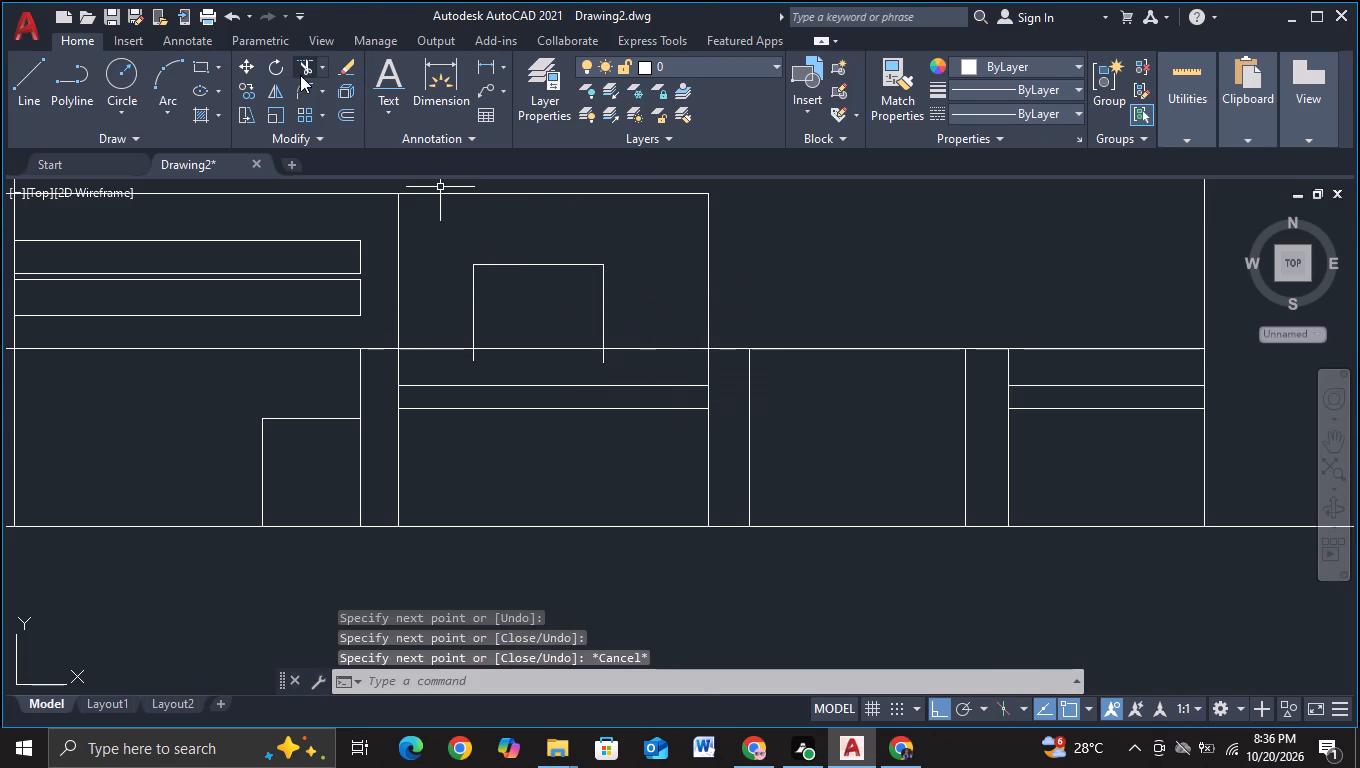
Trim the side-line ends of the first-floor opening that hang below the floor line.
{"action": "left_click", "coordinate": [300, 75]}
{"action": "left_click", "coordinate": [472, 356]}
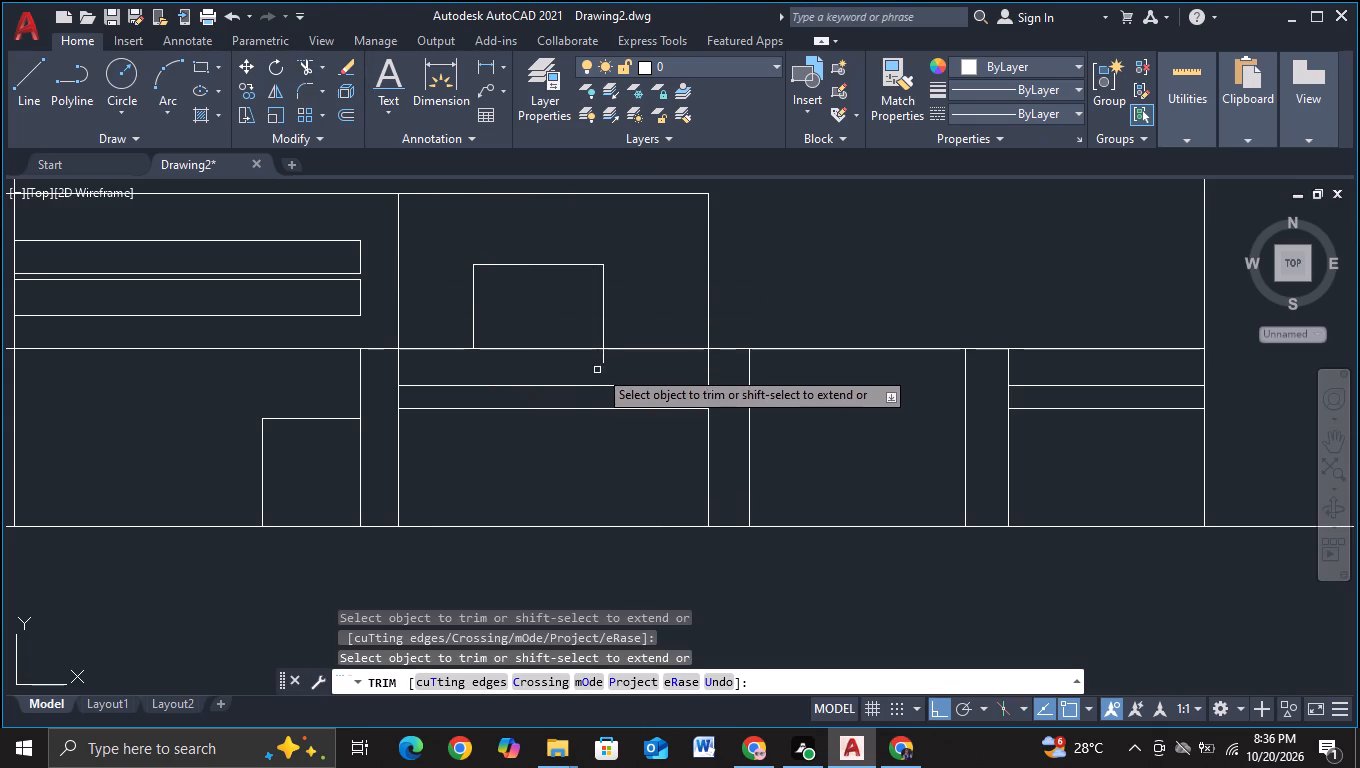
{"action": "left_click", "coordinate": [602, 359]}
{"action": "scroll", "coordinate": [525, 464], "scroll_direction": "down", "scroll_amount": 1}
{"action": "middle_click_drag", "start_coordinate": [527, 462], "coordinate": [542, 428]}
{"action": "key", "text": "Escape"}
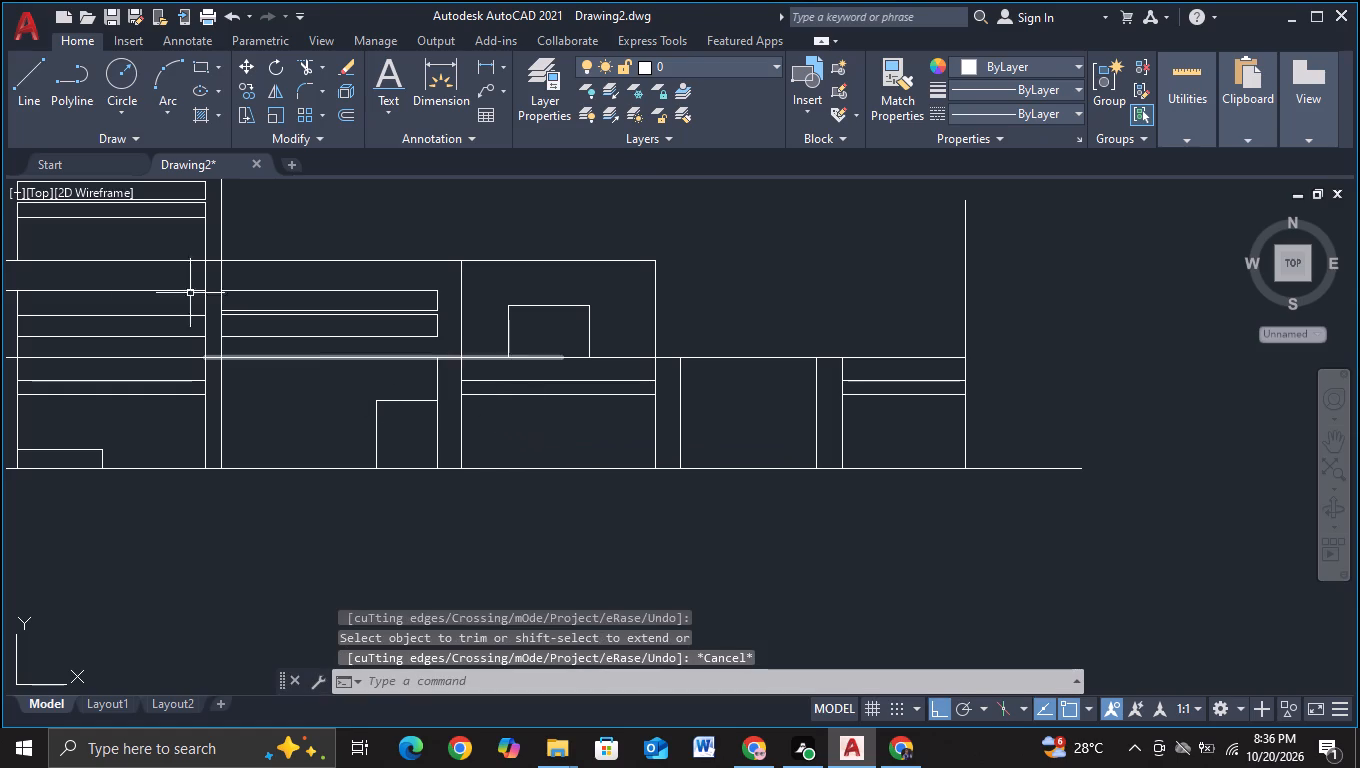
Draw a small knob circle inside the ground-floor door, near its left edge and slightly above mid-height.
{"action": "left_click", "coordinate": [130, 80]}
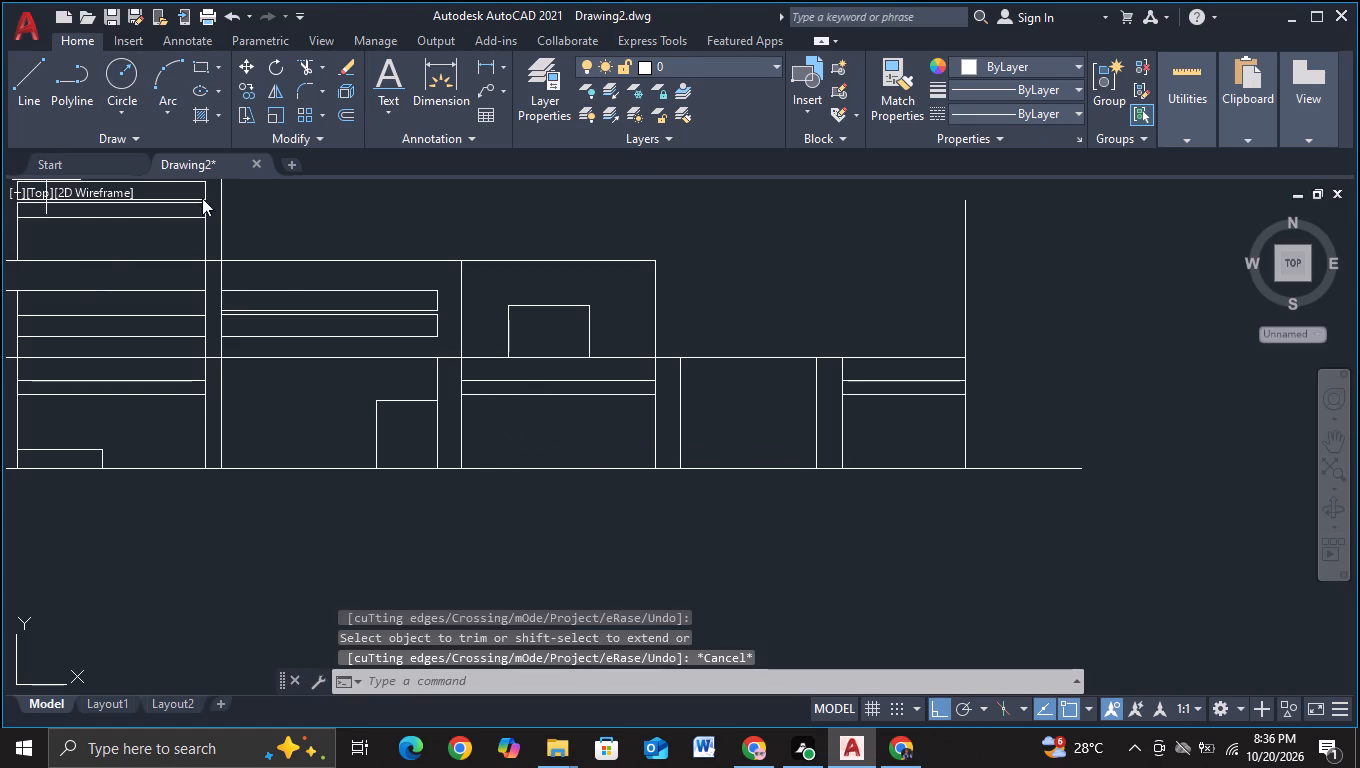
{"action": "scroll", "coordinate": [351, 340], "scroll_direction": "up", "scroll_amount": 2}
{"action": "middle_click_drag", "start_coordinate": [367, 463], "coordinate": [378, 233]}
{"action": "scroll", "coordinate": [413, 274], "scroll_direction": "up", "scroll_amount": 2}
{"action": "middle_click_drag", "start_coordinate": [472, 370], "coordinate": [474, 362]}
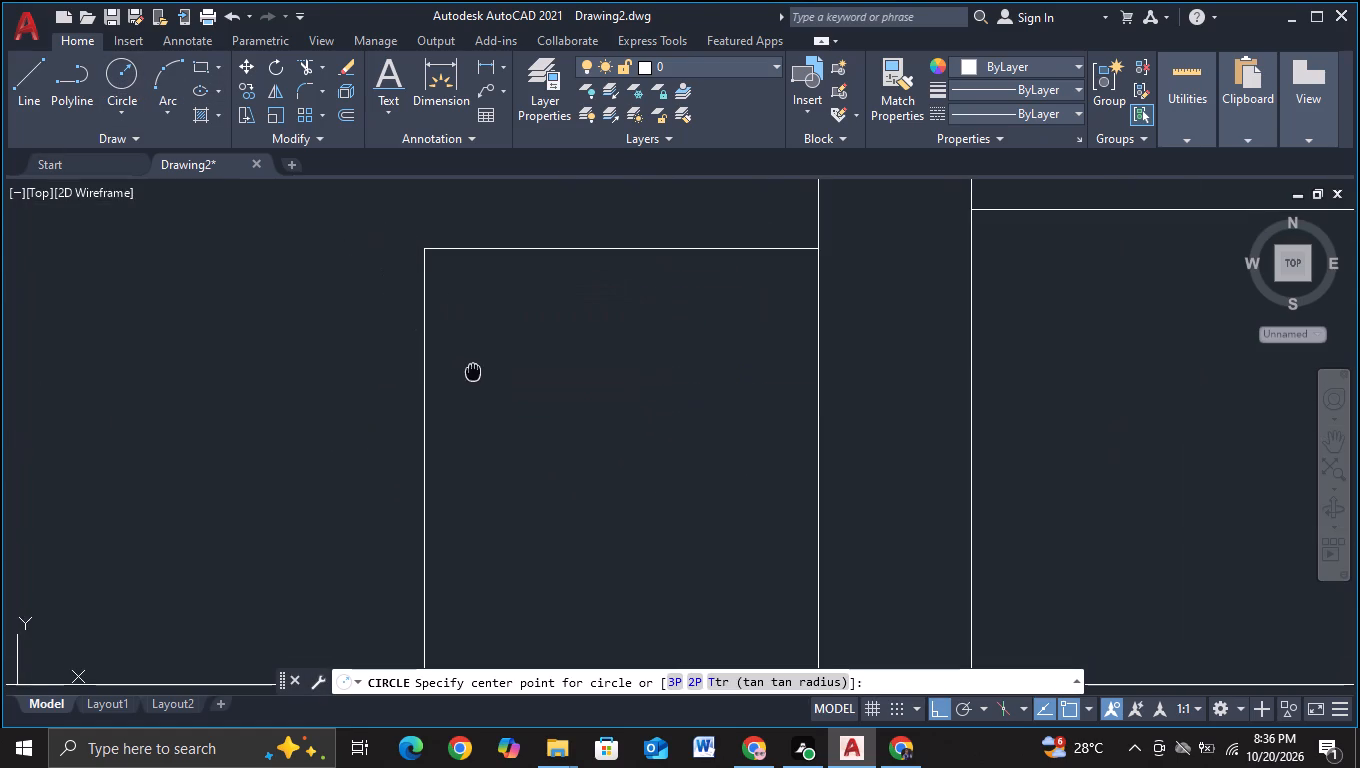
{"action": "middle_click_drag", "start_coordinate": [474, 362], "coordinate": [362, 194]}
{"action": "middle_click_drag", "start_coordinate": [355, 247], "coordinate": [369, 309]}
{"action": "left_click", "coordinate": [357, 298]}
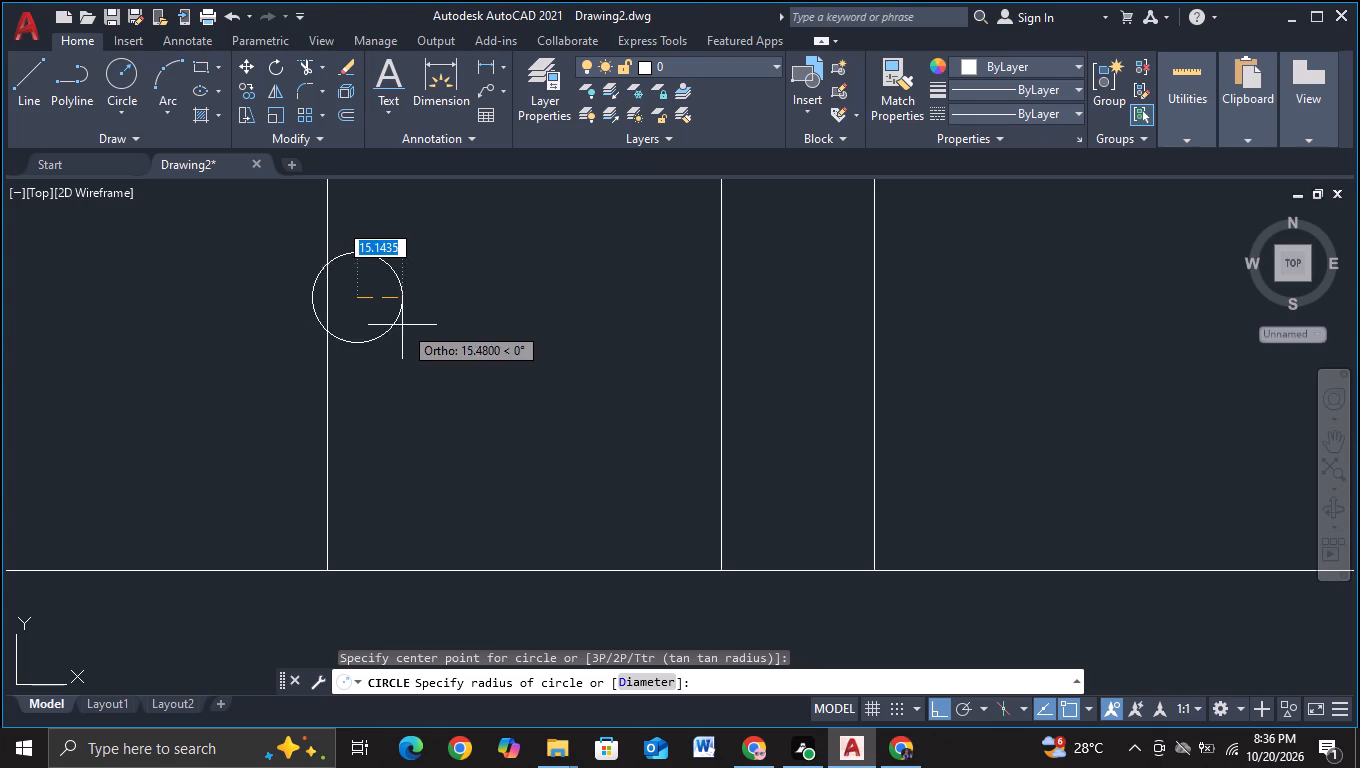
{"action": "left_click", "coordinate": [378, 305]}
{"action": "key", "text": "Escape"}
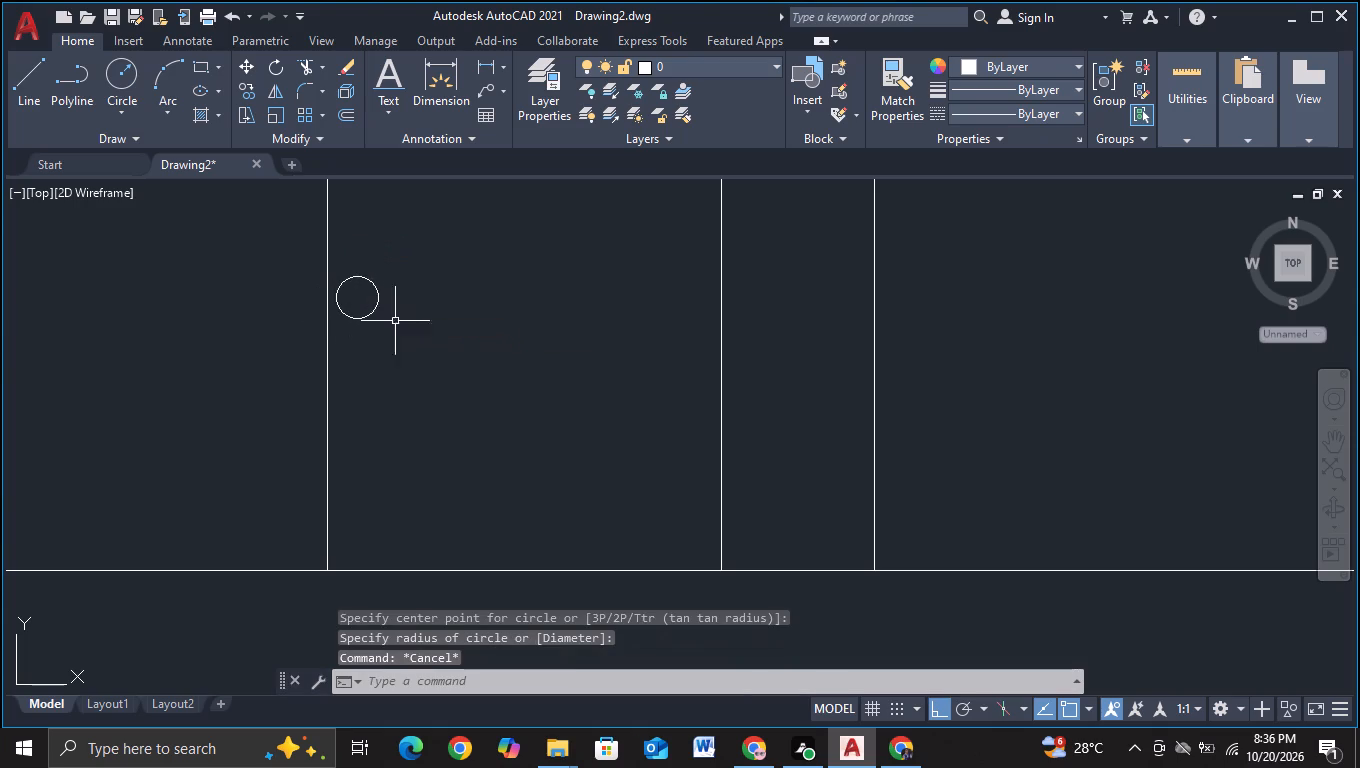
Draw a short horizontal line inside the door-knob circle, from its centre area toward the right.
{"action": "scroll", "coordinate": [433, 330], "scroll_direction": "down", "scroll_amount": 2}
{"action": "left_click", "coordinate": [29, 101]}
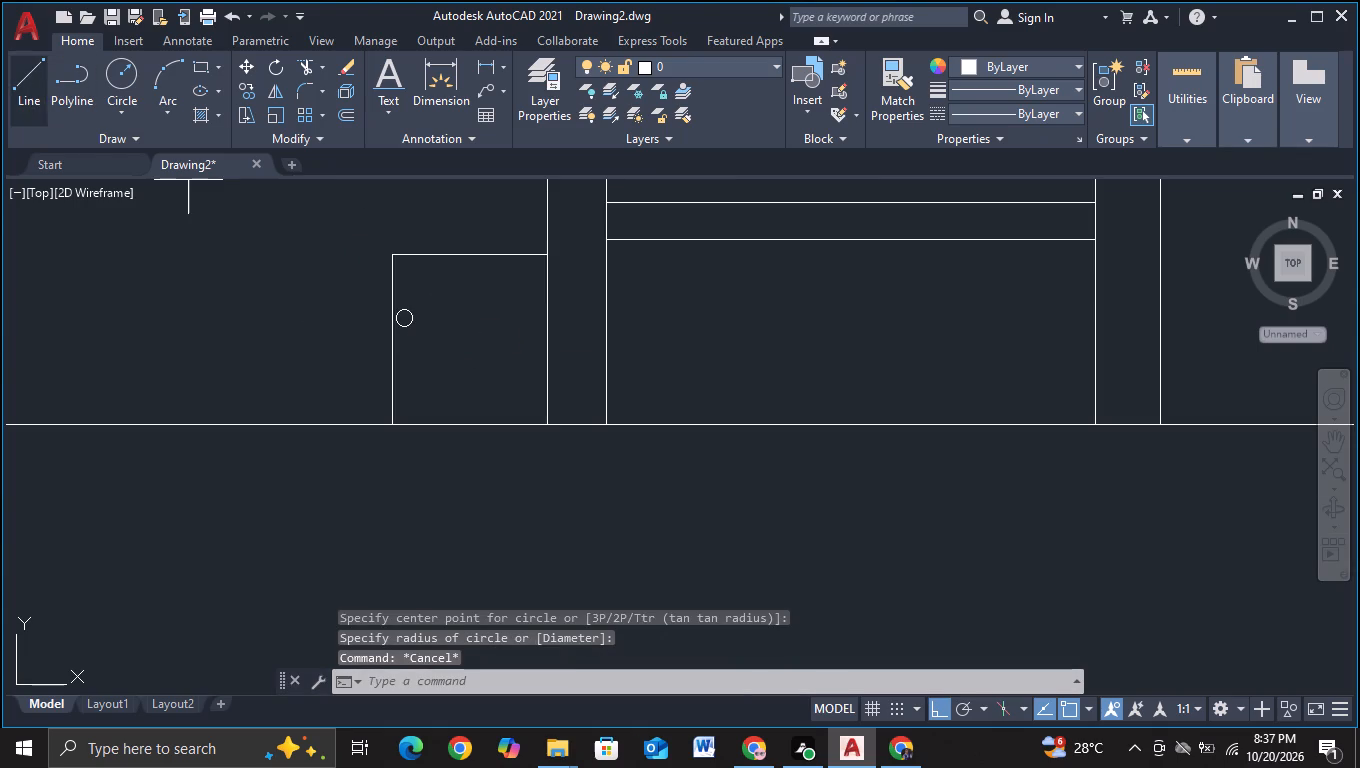
{"action": "scroll", "coordinate": [350, 281], "scroll_direction": "up", "scroll_amount": 4}
{"action": "middle_click_drag", "start_coordinate": [376, 334], "coordinate": [155, 310]}
{"action": "scroll", "coordinate": [289, 269], "scroll_direction": "up", "scroll_amount": 1}
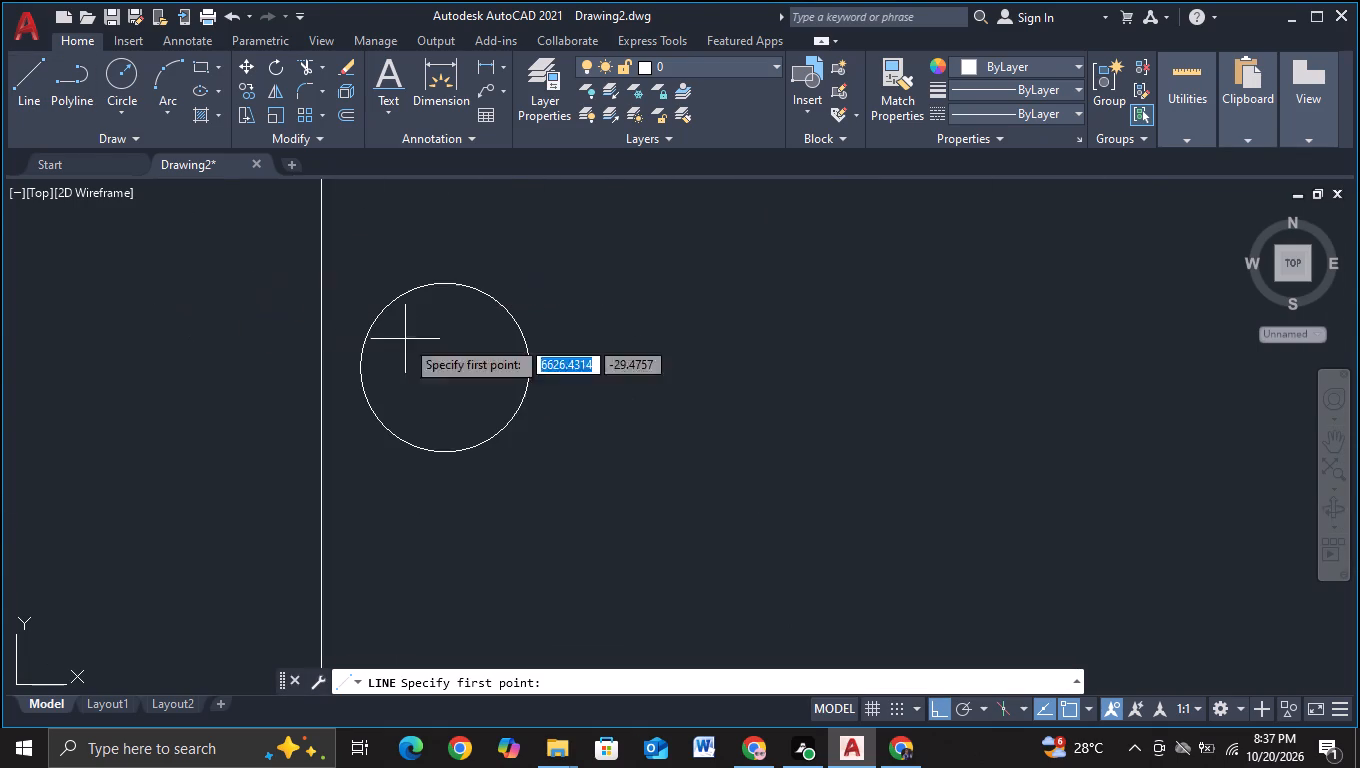
{"action": "left_click", "coordinate": [439, 365]}
{"action": "left_click", "coordinate": [480, 369]}
{"action": "key", "text": "Escape"}
Draw a three-sided door outline about 130 units high in the ground-floor bay between the two columns, with sides crossing the ground line.
{"action": "scroll", "coordinate": [481, 367], "scroll_direction": "down", "scroll_amount": 3}
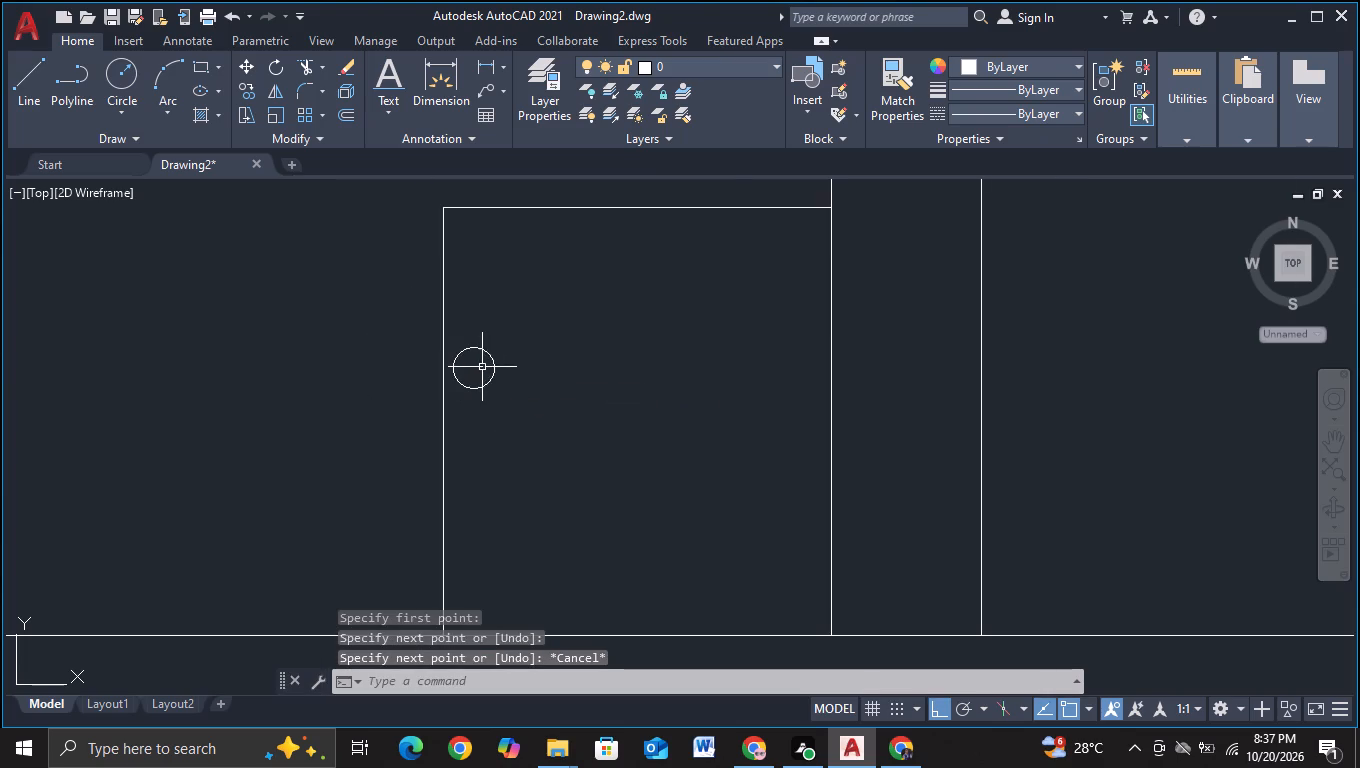
{"action": "scroll", "coordinate": [573, 410], "scroll_direction": "down", "scroll_amount": 1}
{"action": "scroll", "coordinate": [611, 485], "scroll_direction": "down", "scroll_amount": 2}
{"action": "middle_click_drag", "start_coordinate": [631, 490], "coordinate": [619, 485]}
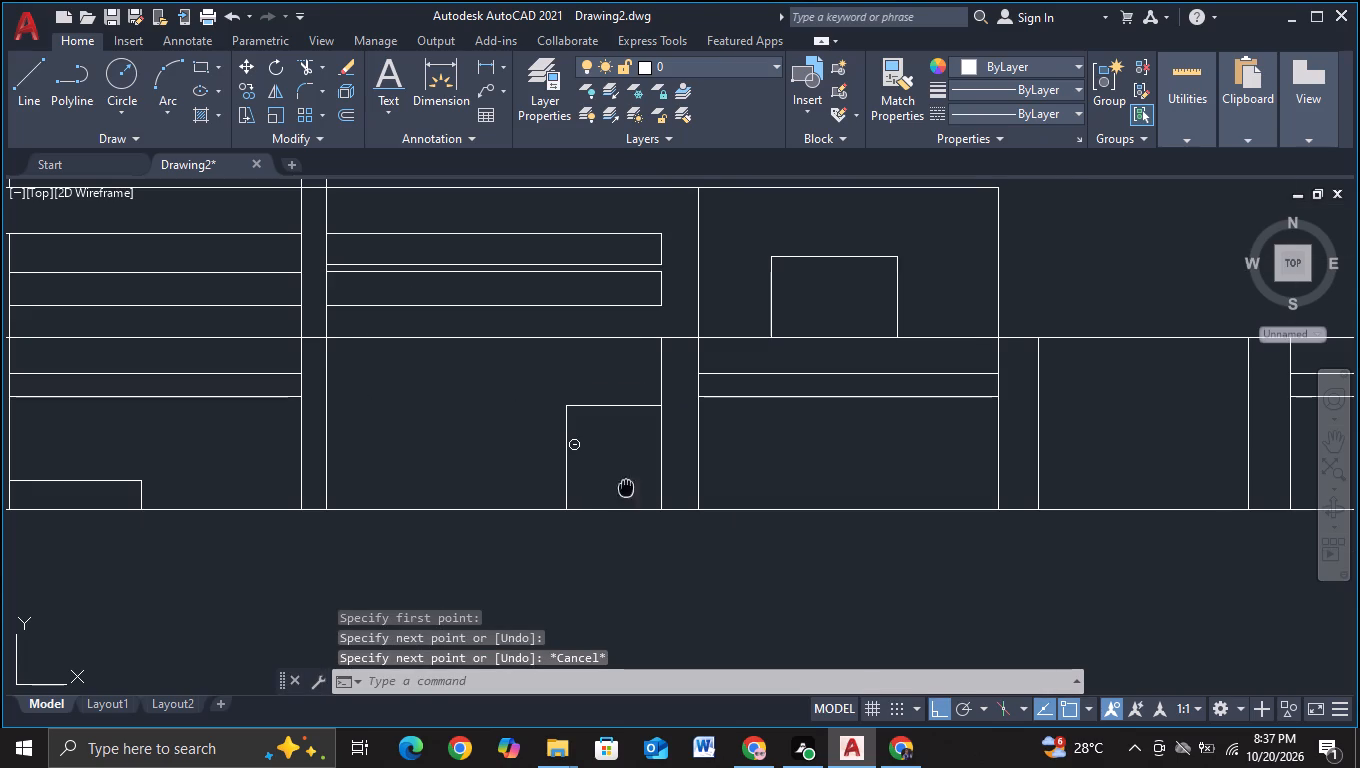
{"action": "middle_click_drag", "start_coordinate": [619, 485], "coordinate": [248, 421]}
{"action": "middle_click_drag", "start_coordinate": [422, 414], "coordinate": [355, 401]}
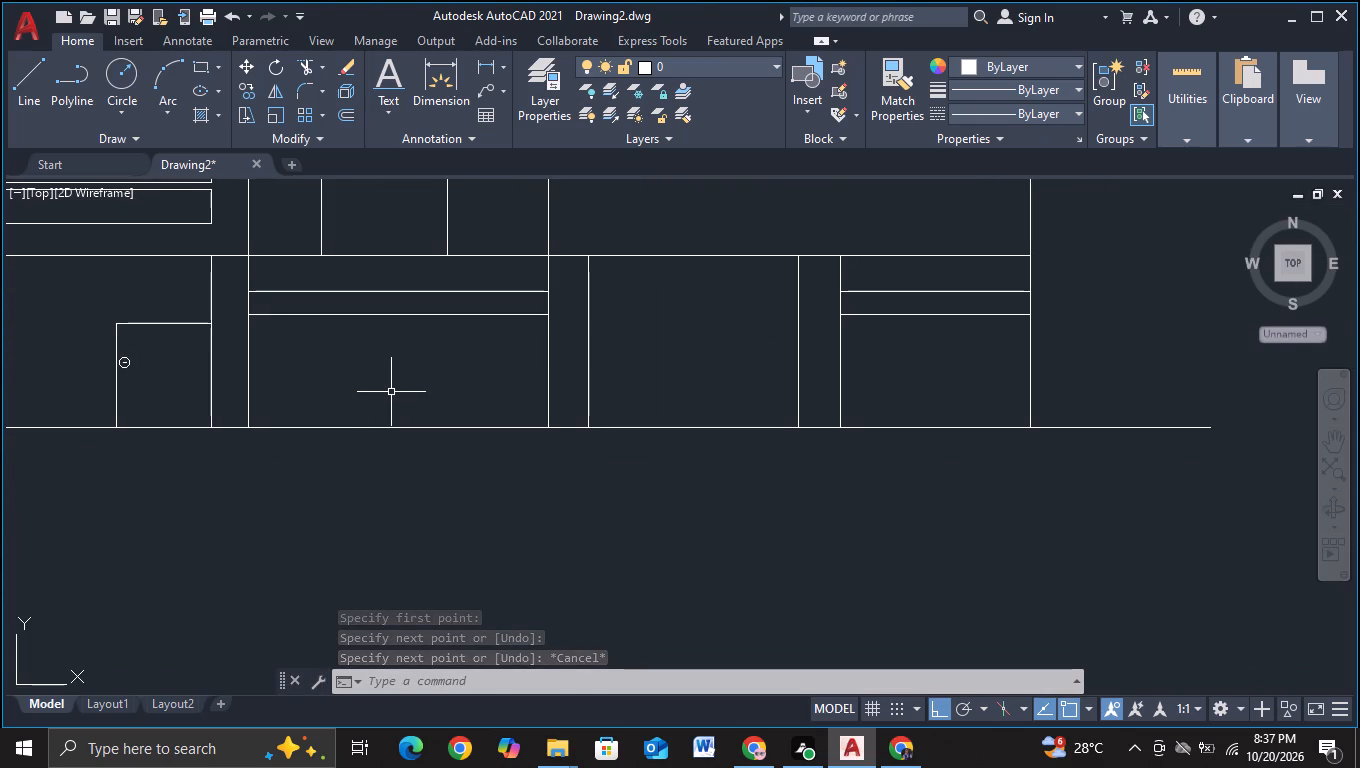
{"action": "middle_click_drag", "start_coordinate": [409, 392], "coordinate": [218, 376]}
{"action": "left_click", "coordinate": [31, 91]}
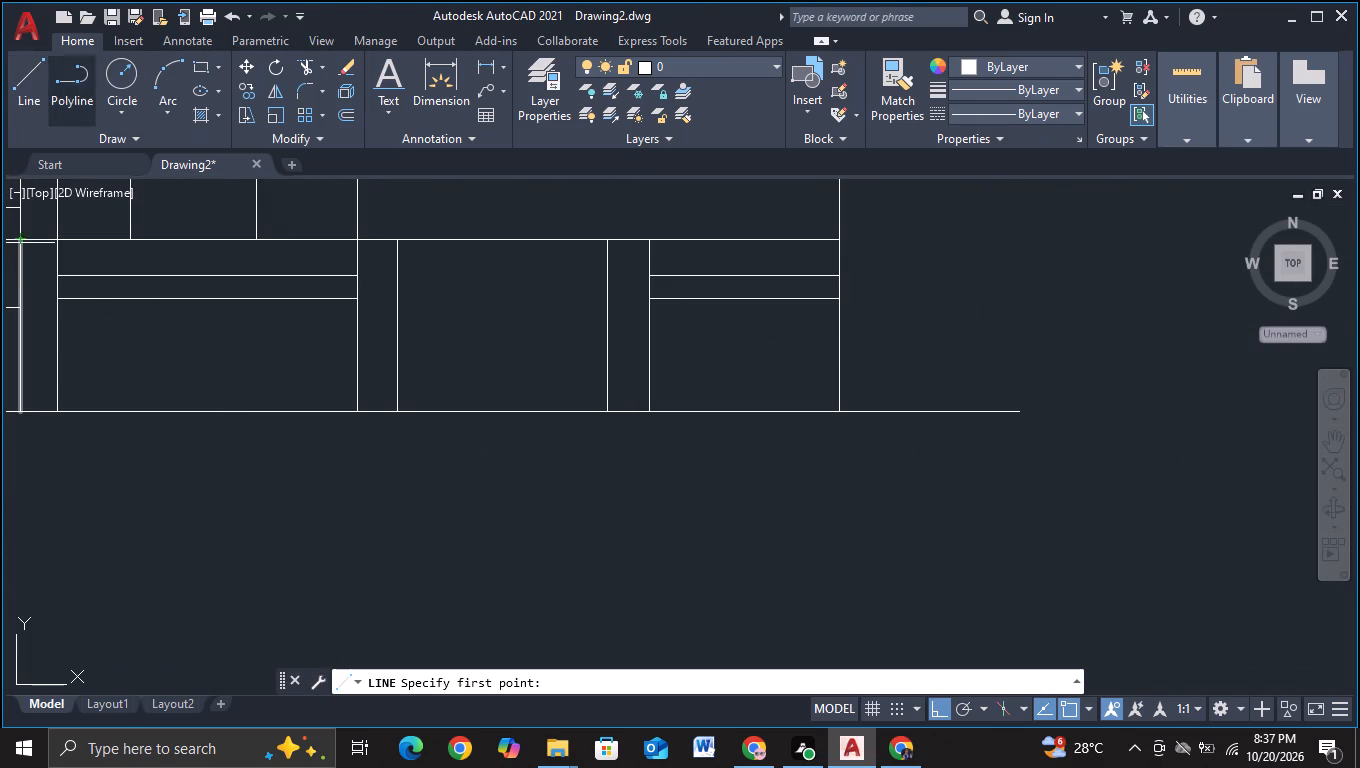
{"action": "left_click", "coordinate": [455, 428]}
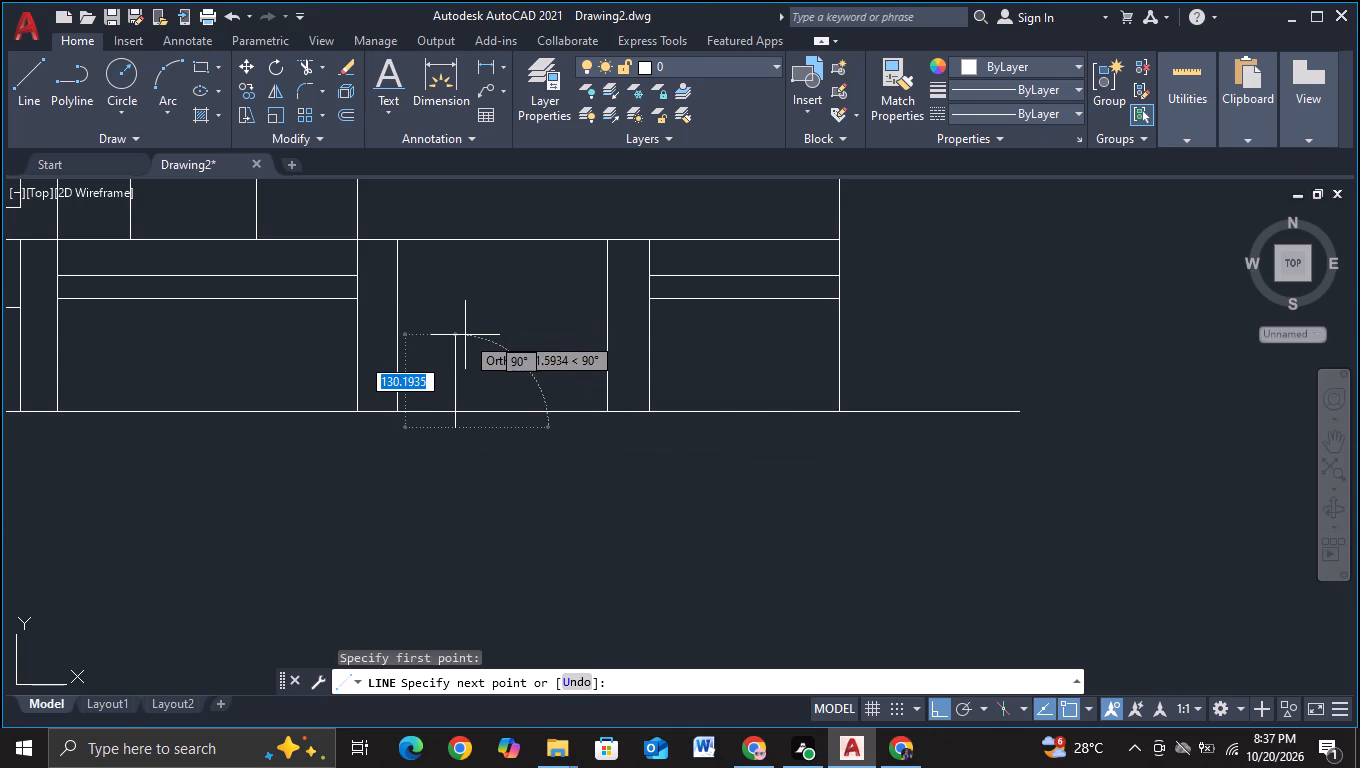
{"action": "left_click", "coordinate": [461, 331]}
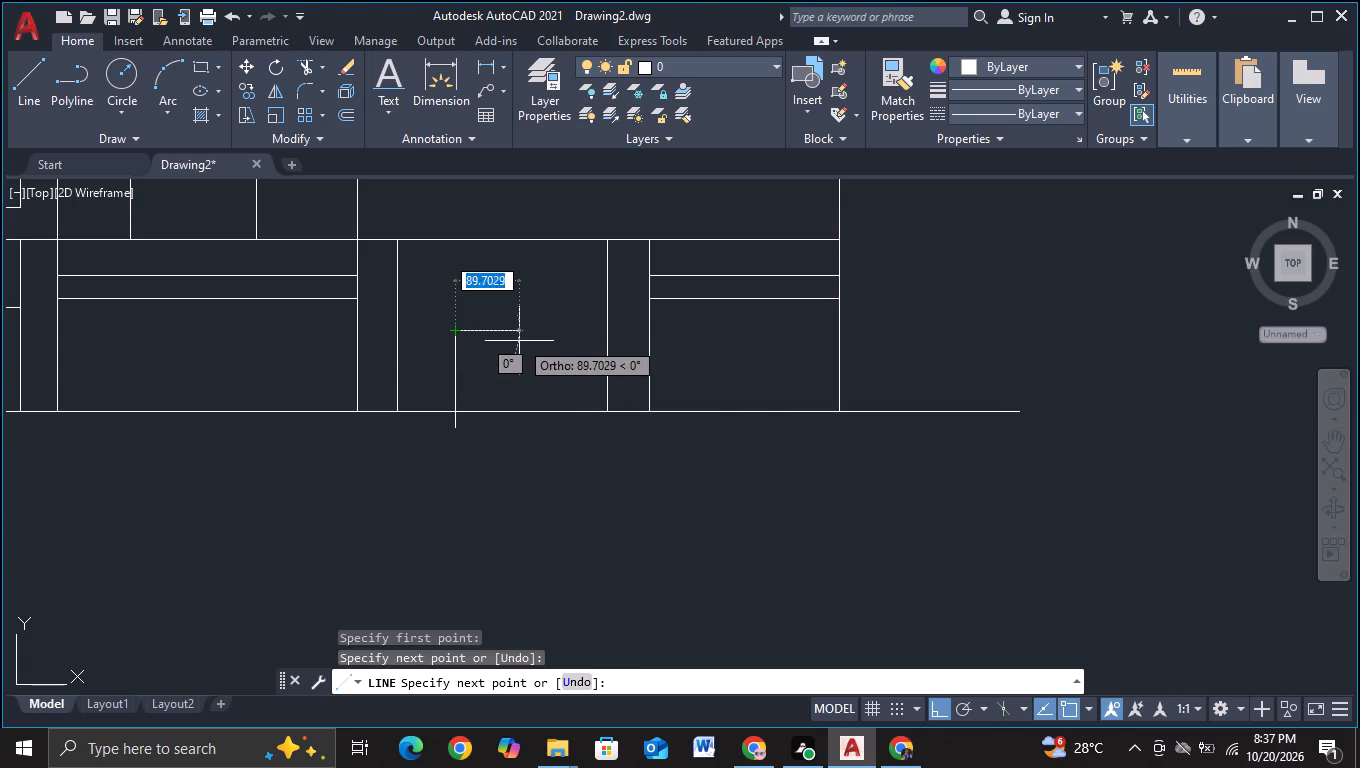
{"action": "left_click", "coordinate": [534, 340]}
{"action": "left_click", "coordinate": [530, 461]}
{"action": "key", "text": "Escape"}
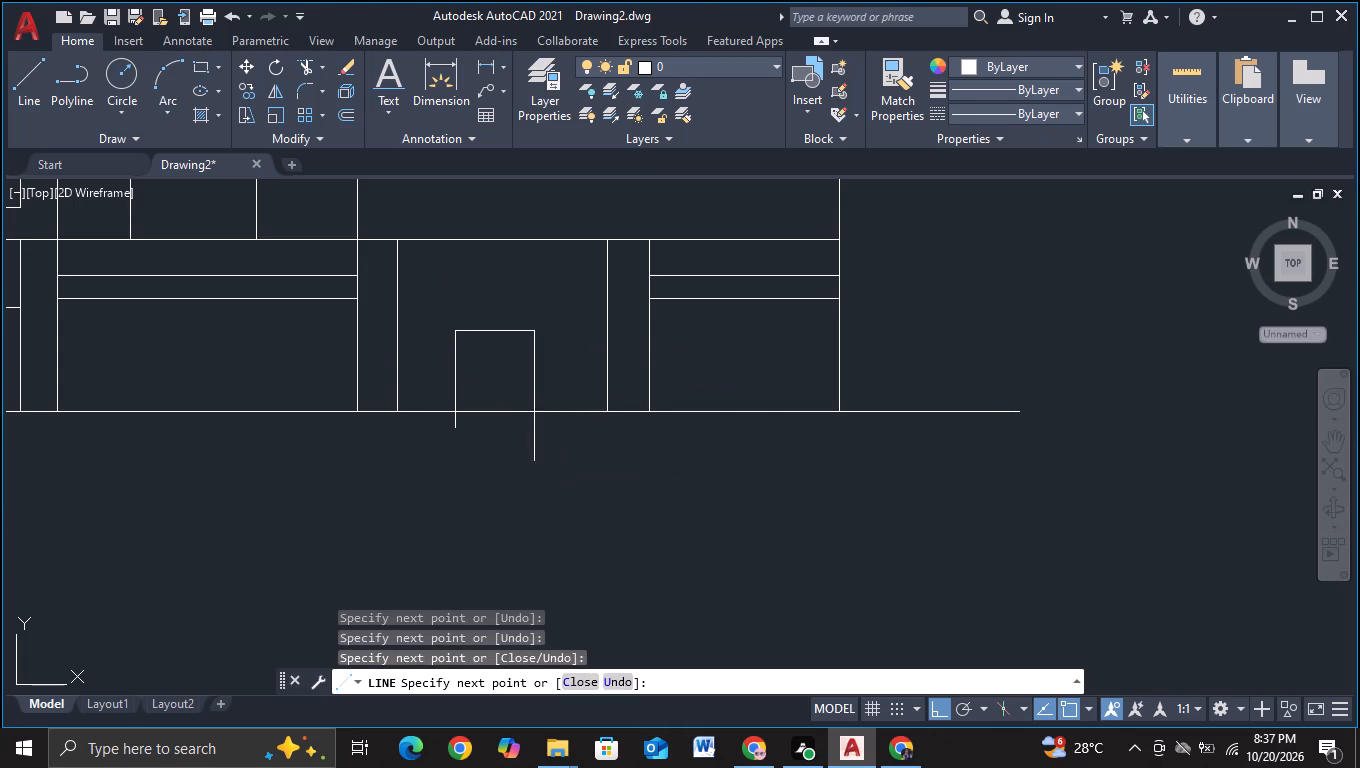
Trim both sides of the new door outline below the ground line.
{"action": "left_click", "coordinate": [312, 69]}
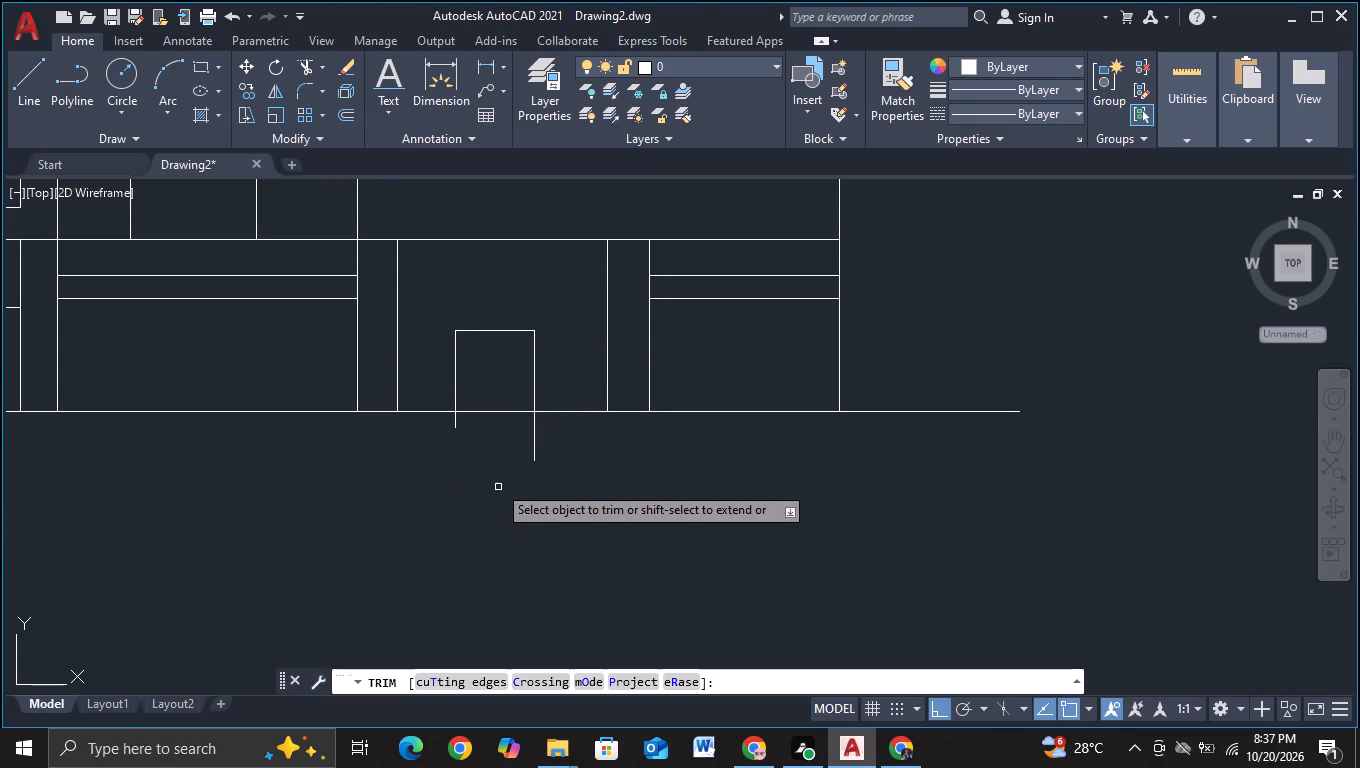
{"action": "left_click", "coordinate": [454, 427]}
{"action": "left_click_drag", "start_coordinate": [493, 449], "coordinate": [613, 441]}
{"action": "scroll", "coordinate": [580, 472], "scroll_direction": "down", "scroll_amount": 1}
{"action": "middle_click_drag", "start_coordinate": [531, 500], "coordinate": [542, 500]}
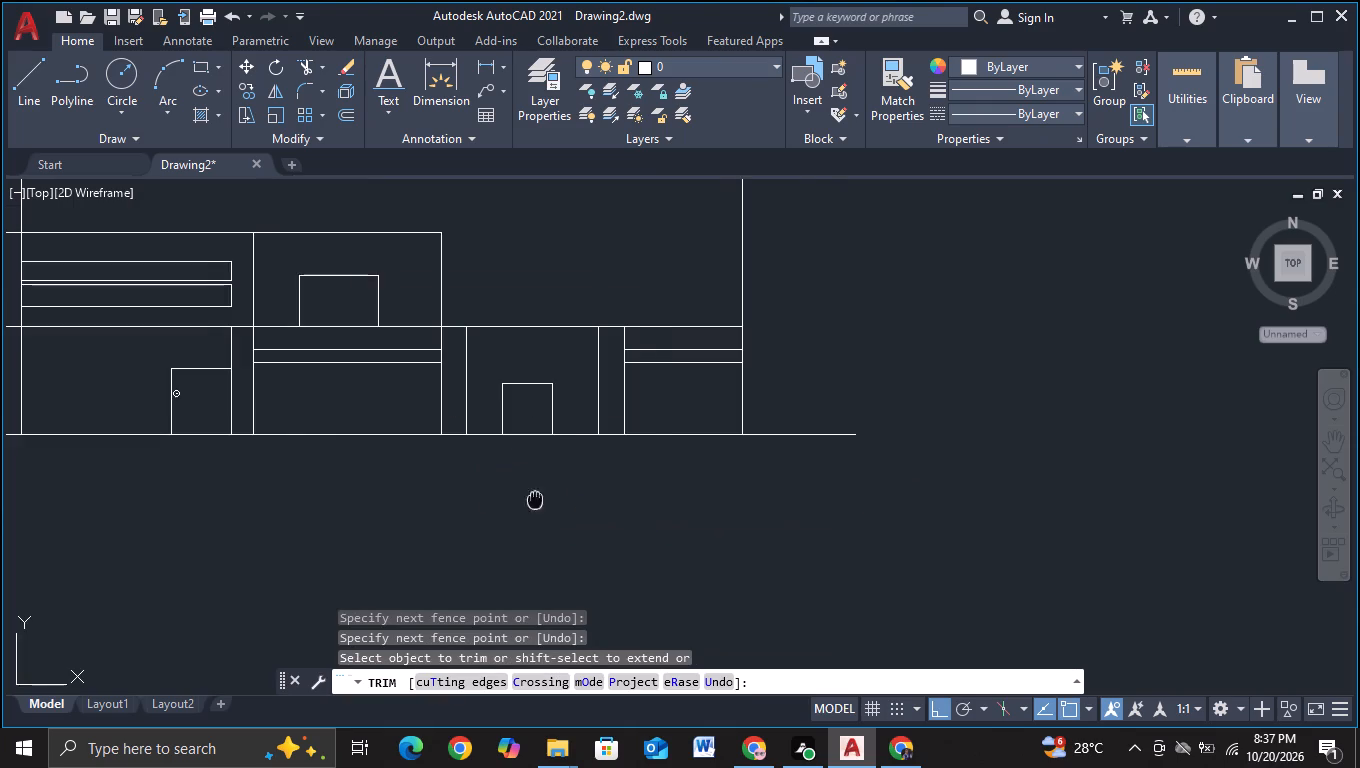
{"action": "middle_click_drag", "start_coordinate": [542, 500], "coordinate": [591, 501]}
{"action": "key", "text": "Escape"}
Move the top line of the new door outline about 32 units straight up.
{"action": "scroll", "coordinate": [551, 484], "scroll_direction": "up", "scroll_amount": 1}
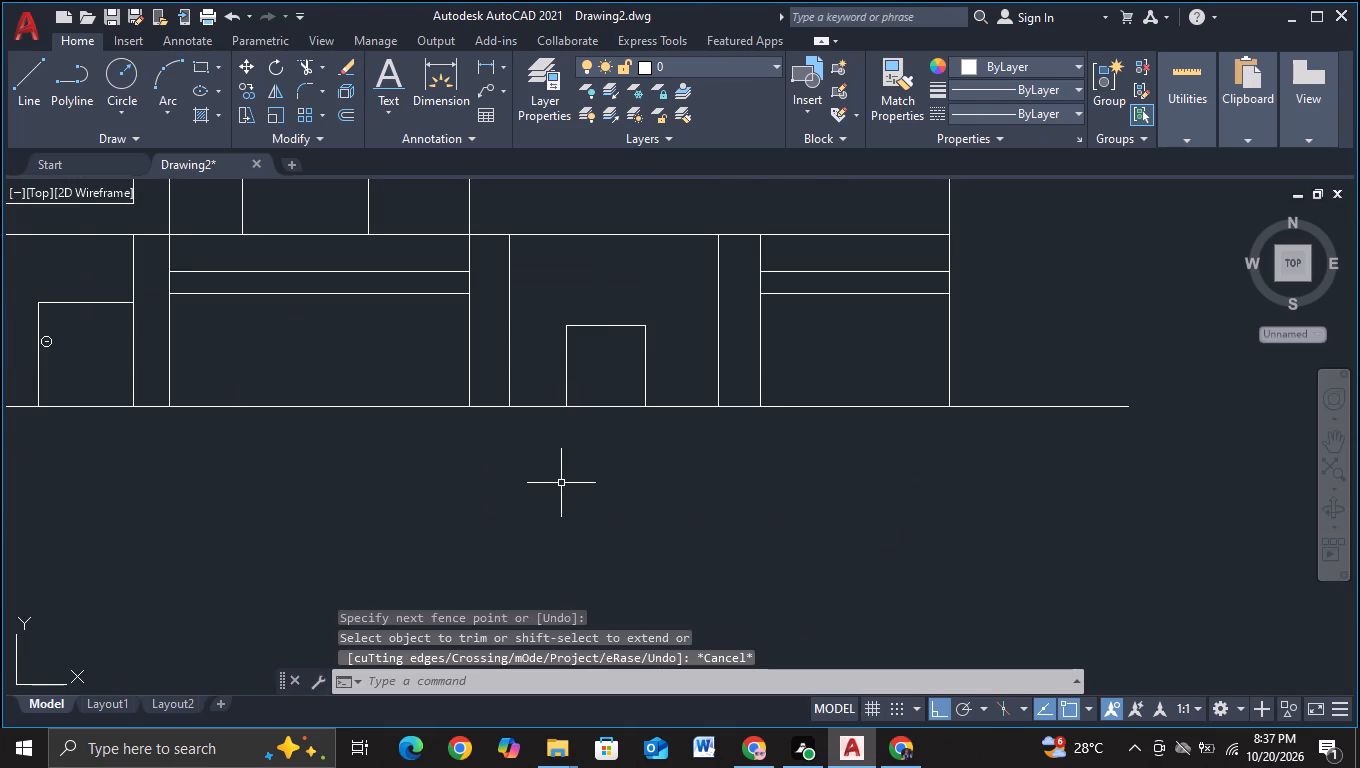
{"action": "key", "text": "Escape"}
{"action": "scroll", "coordinate": [638, 485], "scroll_direction": "up", "scroll_amount": 2}
{"action": "middle_click_drag", "start_coordinate": [635, 501], "coordinate": [632, 600]}
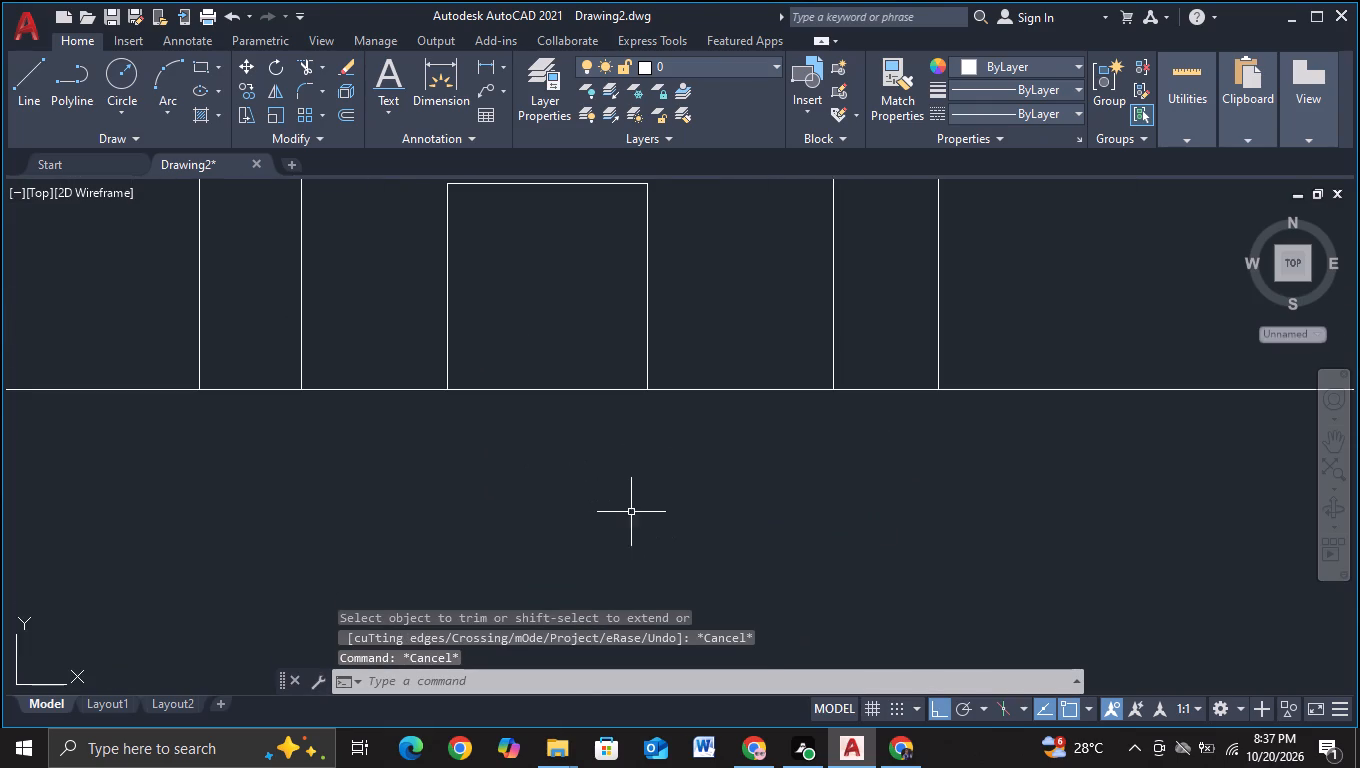
{"action": "scroll", "coordinate": [636, 509], "scroll_direction": "down", "scroll_amount": 2}
{"action": "left_click", "coordinate": [620, 380]}
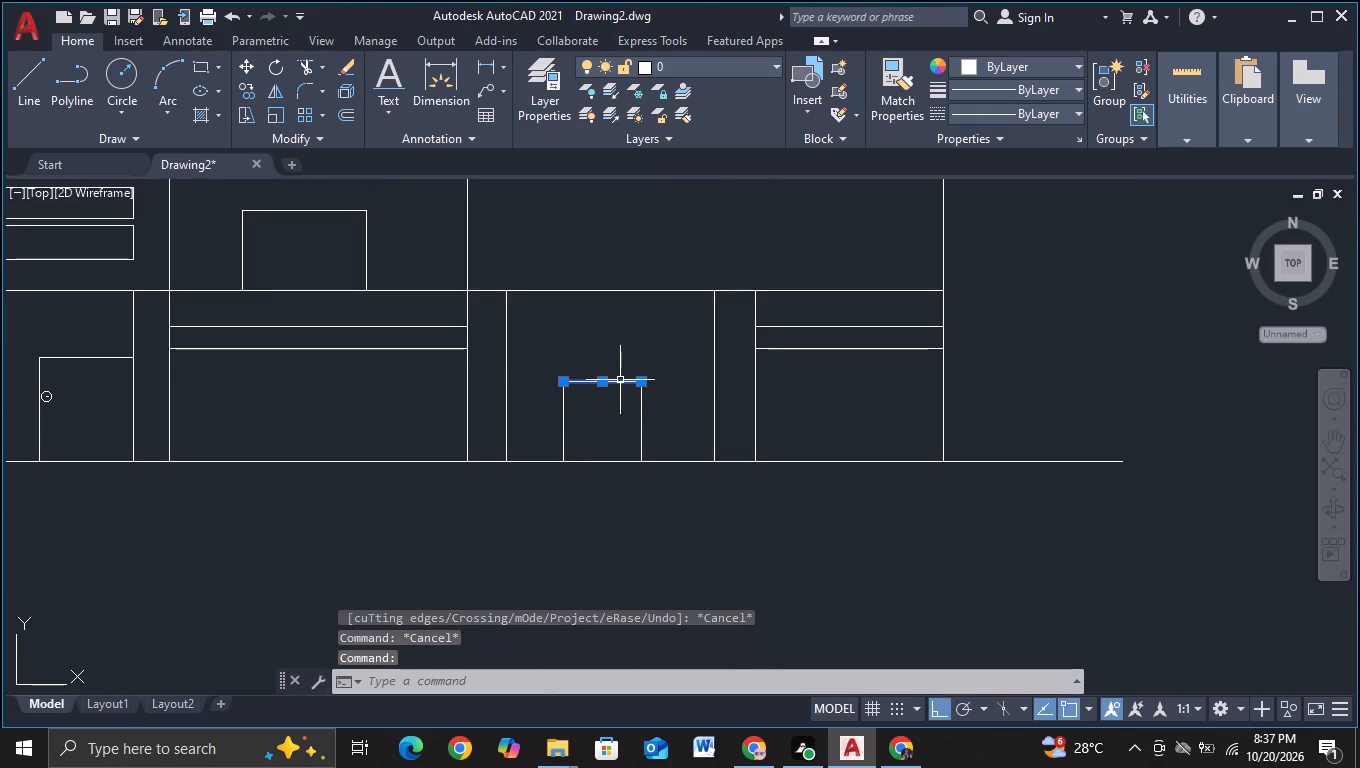
{"action": "key", "text": "m"}
{"action": "left_click", "coordinate": [683, 418]}
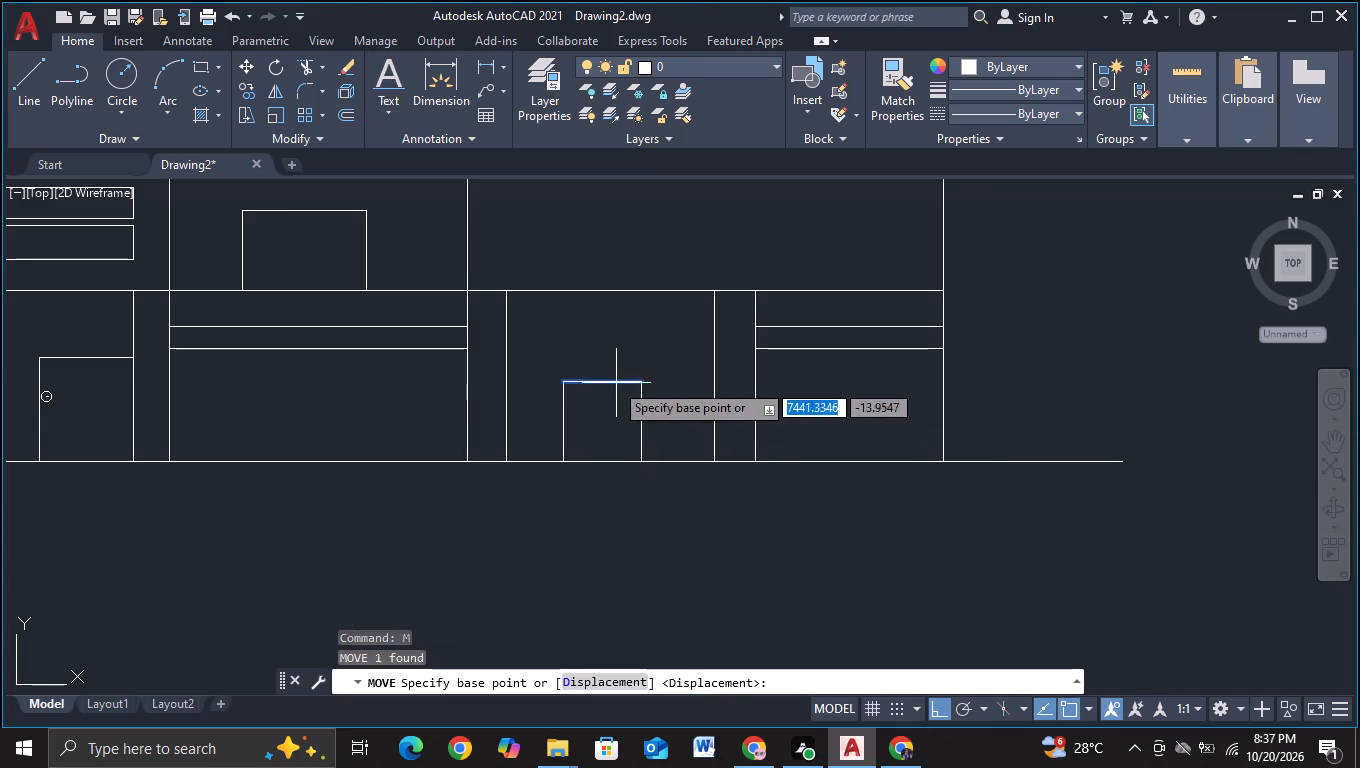
{"action": "left_click", "coordinate": [611, 382]}
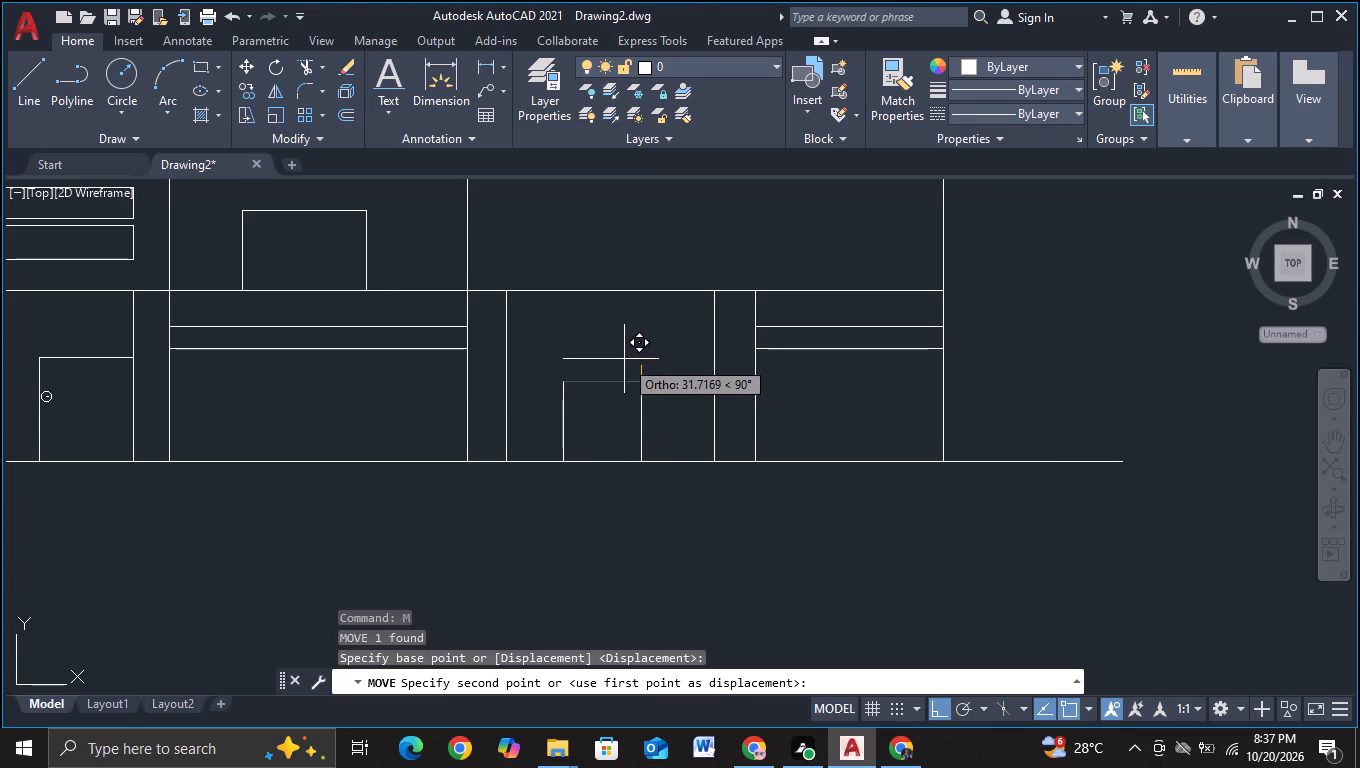
{"action": "left_click", "coordinate": [624, 359]}
{"action": "key", "text": "Escape"}
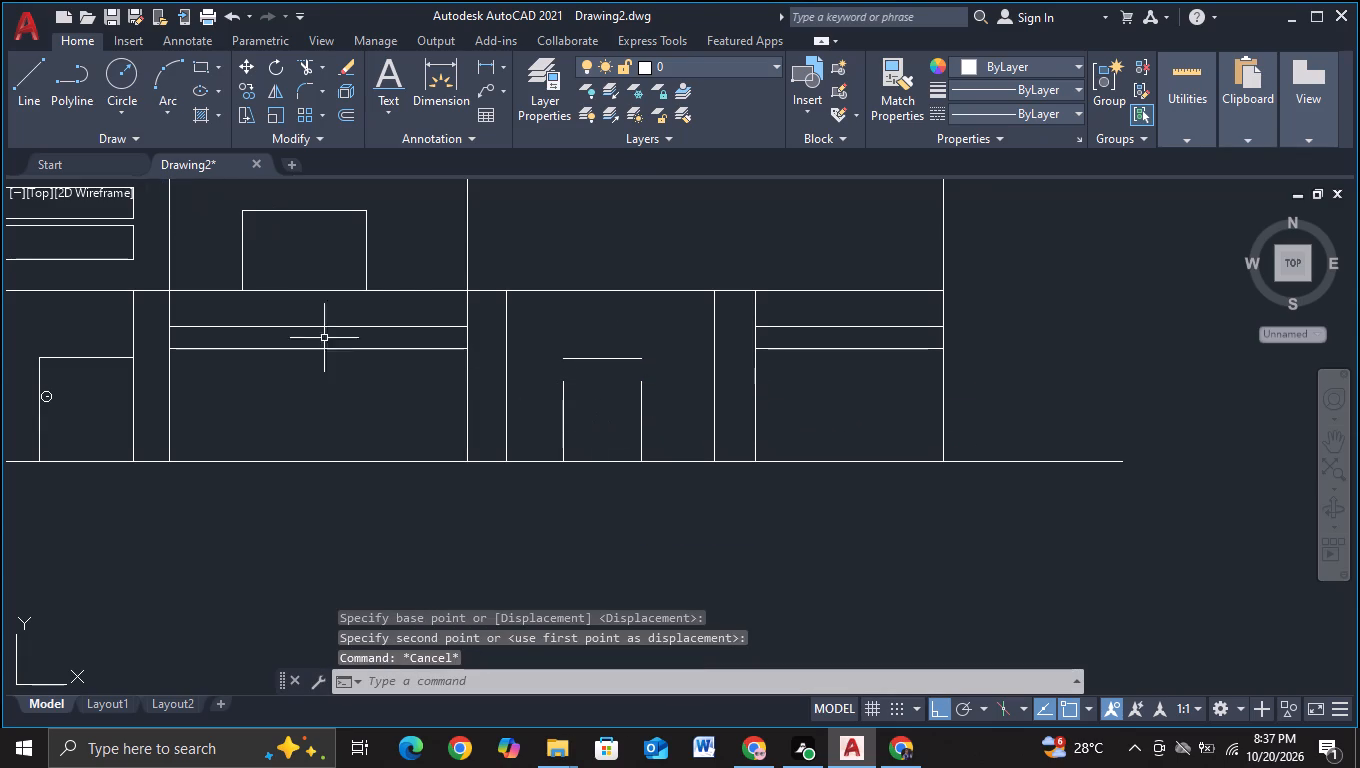
Extend both sides of the door outline up to its raised top line.
{"action": "key", "text": "e"}
{"action": "left_click", "coordinate": [558, 554]}
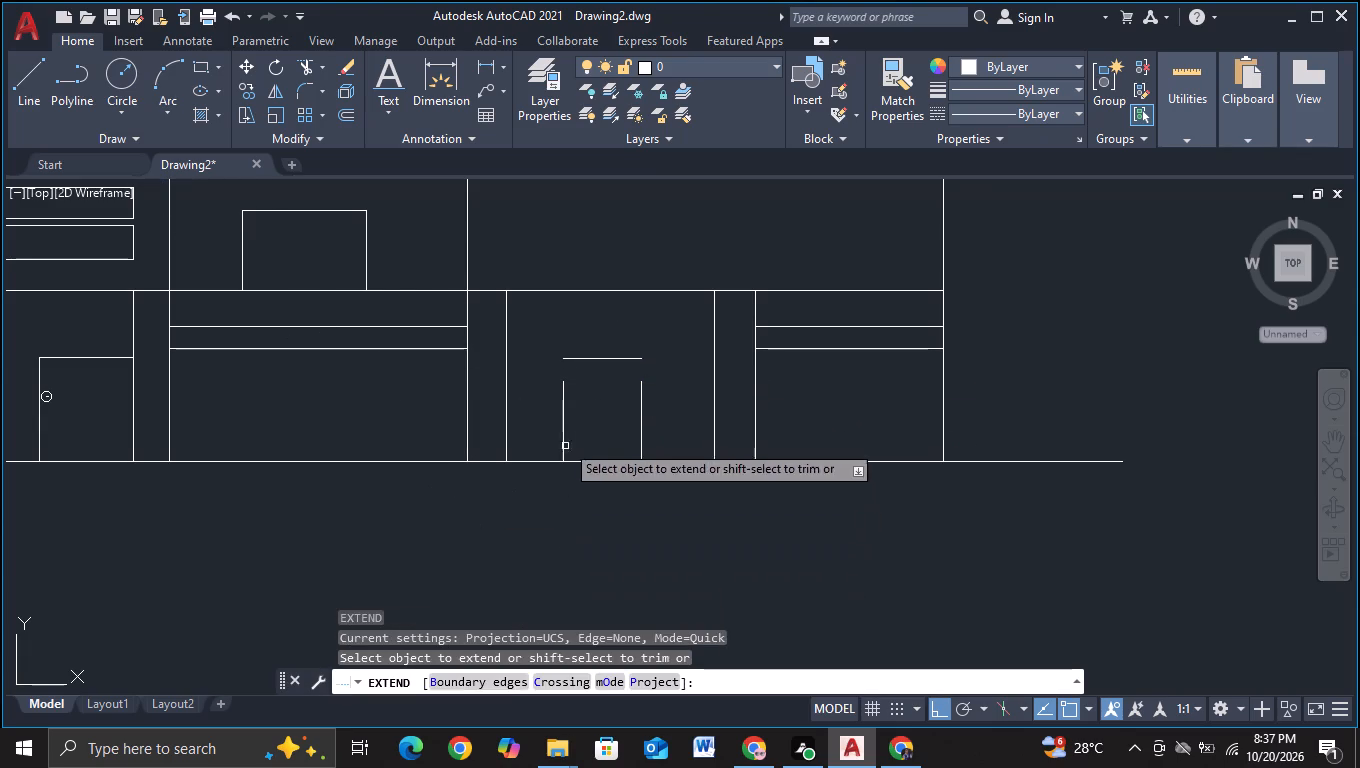
{"action": "left_click_drag", "start_coordinate": [549, 405], "coordinate": [655, 419]}
{"action": "key", "text": "Escape"}
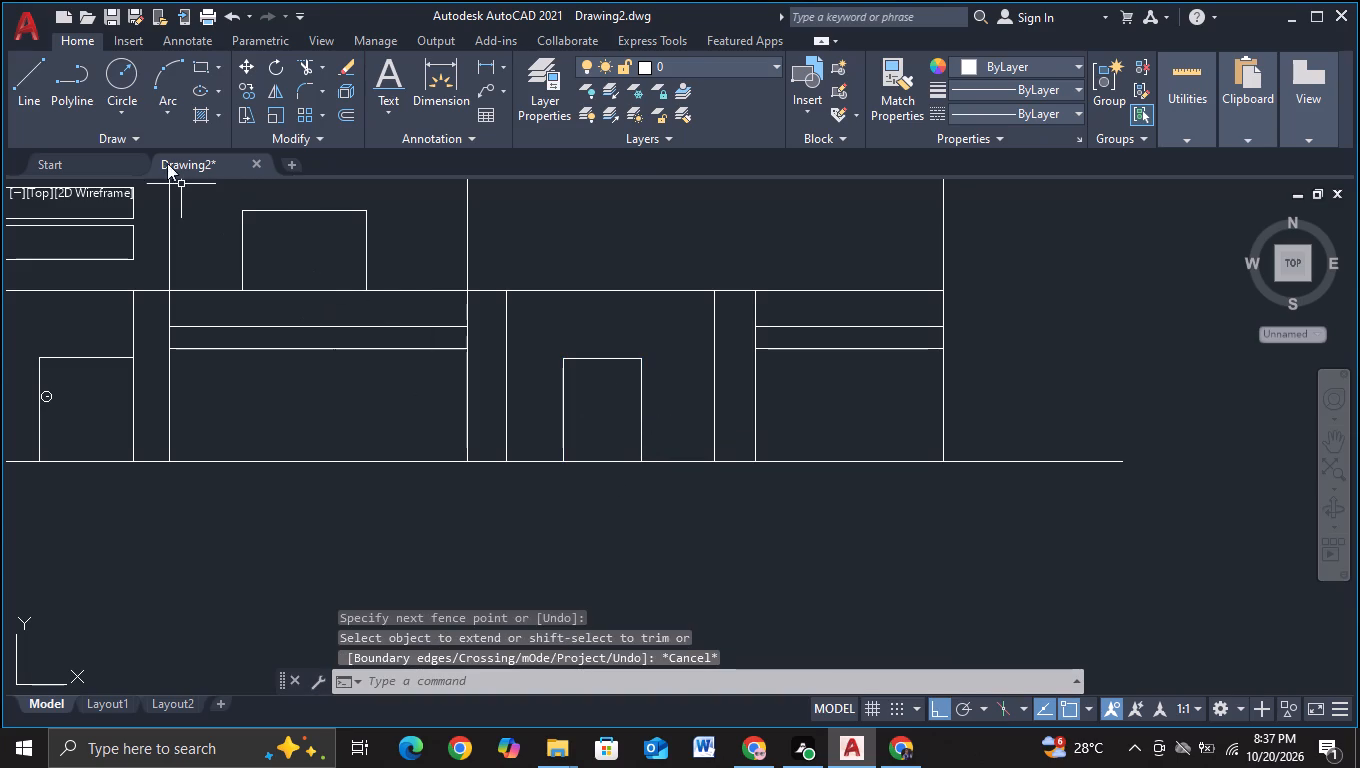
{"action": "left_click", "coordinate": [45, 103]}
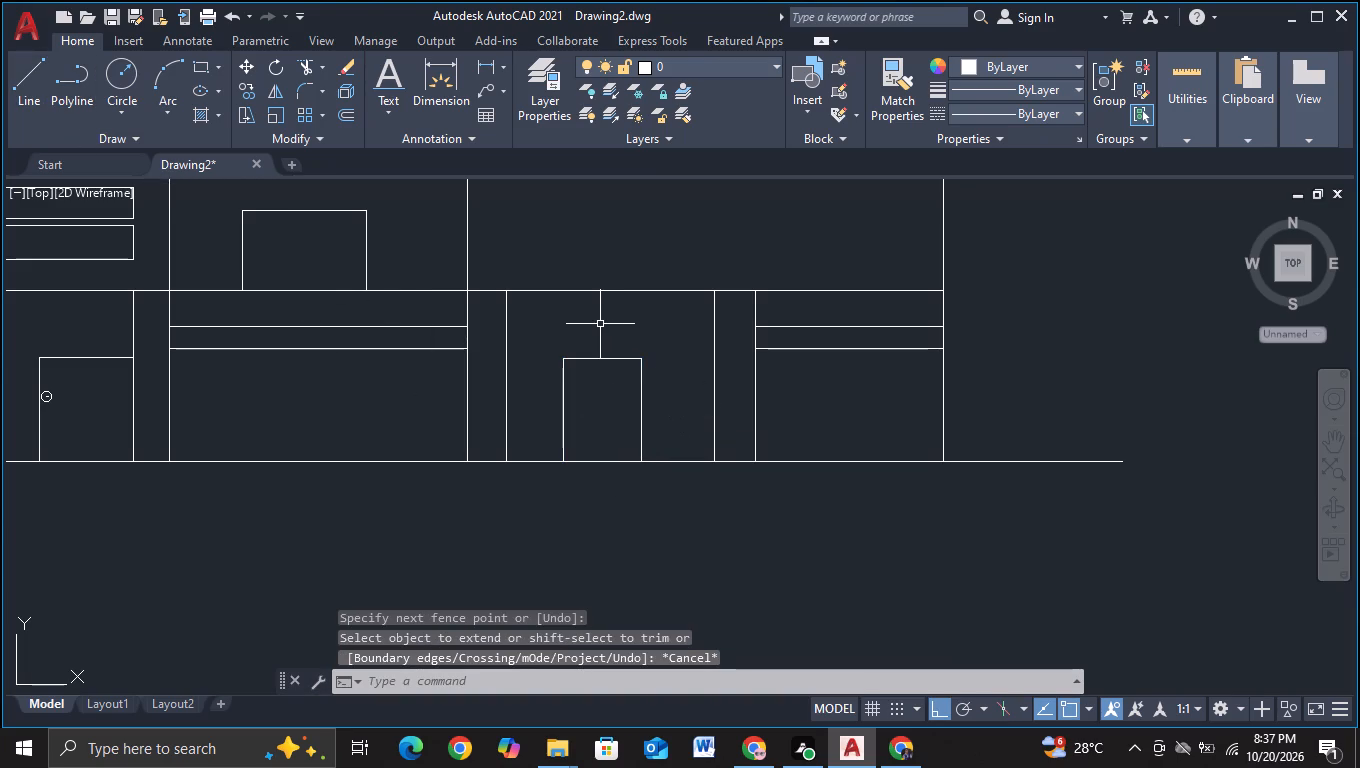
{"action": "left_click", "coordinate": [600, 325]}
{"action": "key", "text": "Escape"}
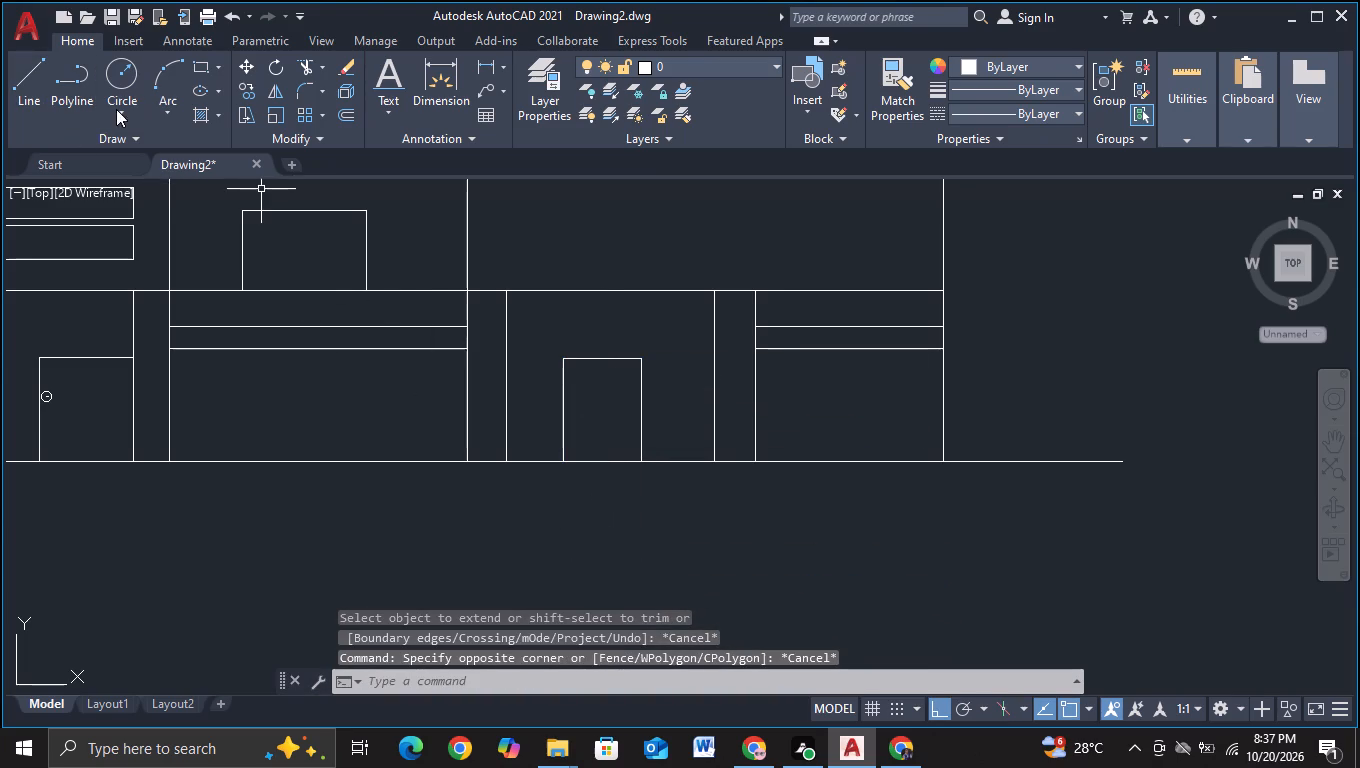
Draw a vertical line down the middle of the door, from above its top edge to below the ground line.
{"action": "left_click", "coordinate": [36, 92]}
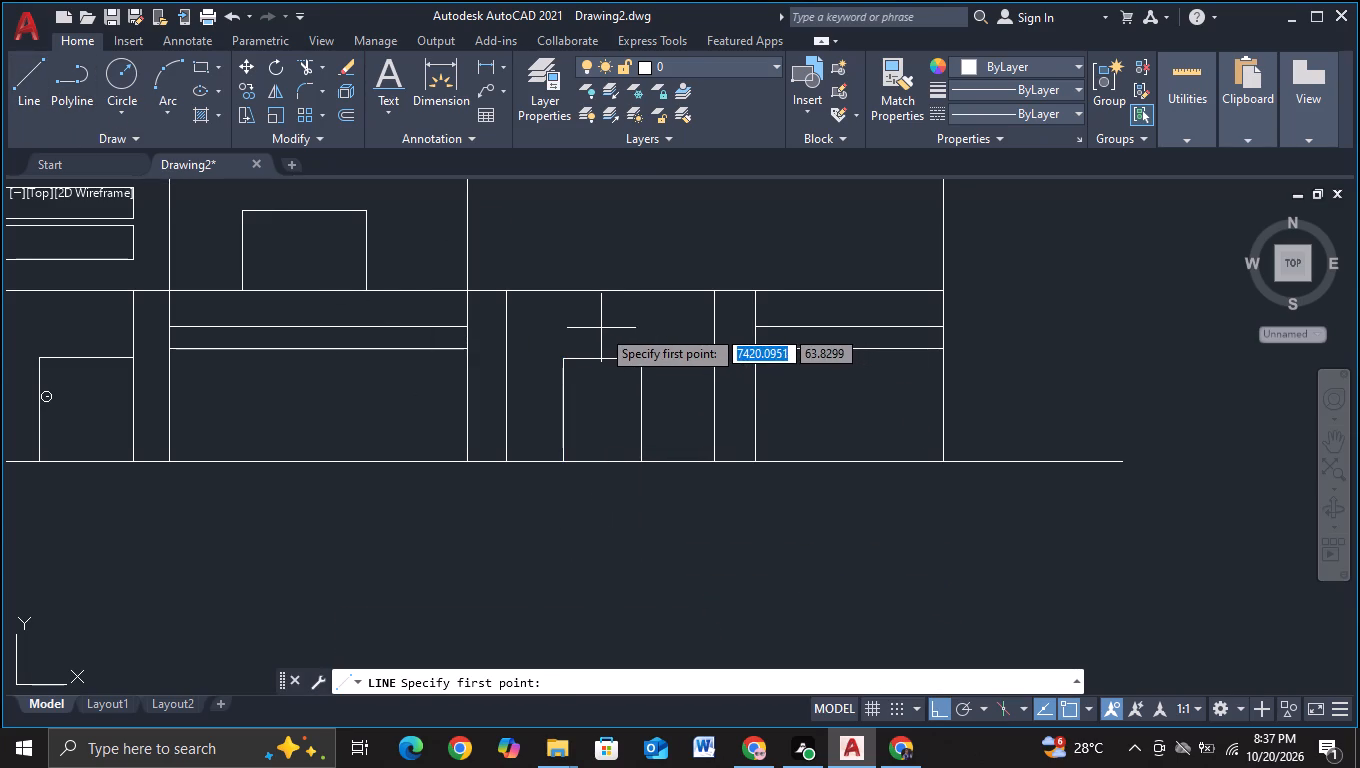
{"action": "left_click", "coordinate": [601, 328]}
{"action": "left_click", "coordinate": [619, 530]}
{"action": "key", "text": "Escape"}
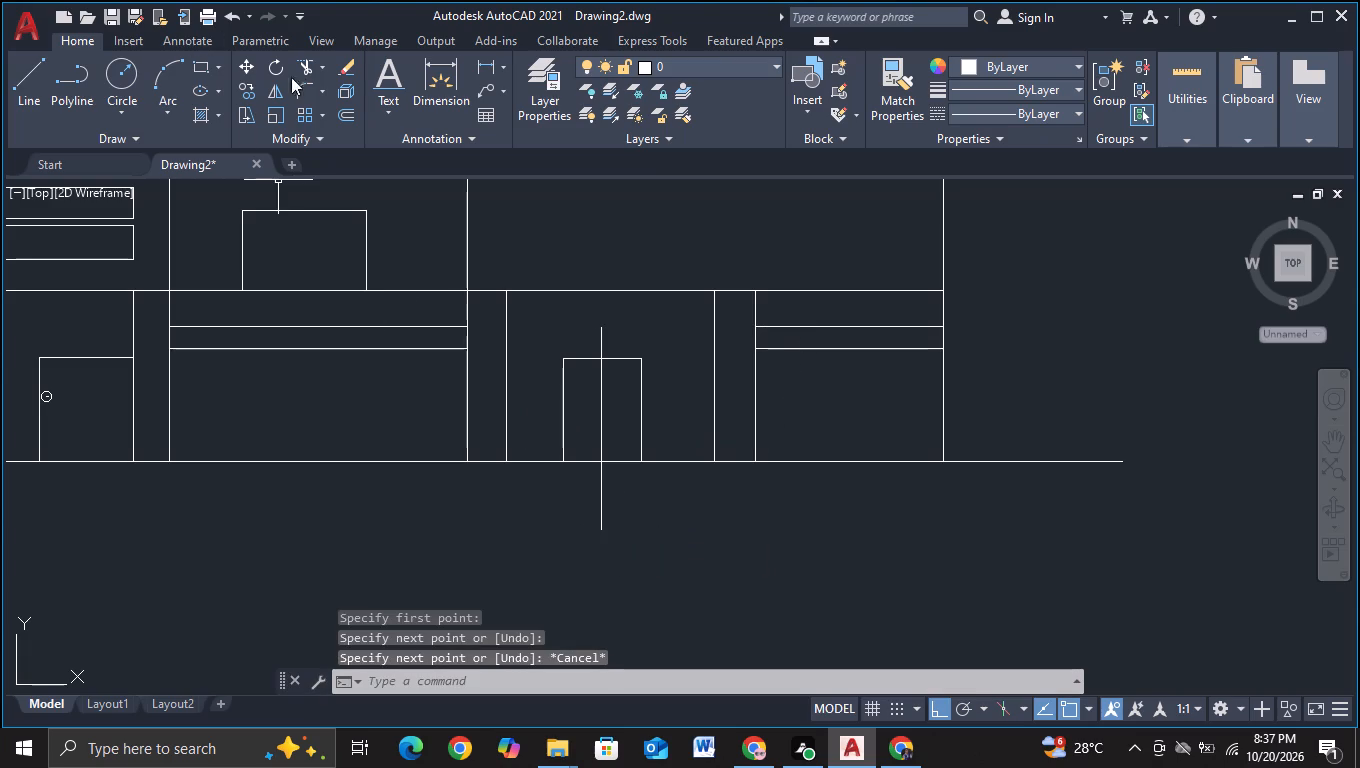
Trim the door's middle line above the top edge and below the ground line.
{"action": "left_click", "coordinate": [302, 68]}
{"action": "left_click", "coordinate": [601, 341]}
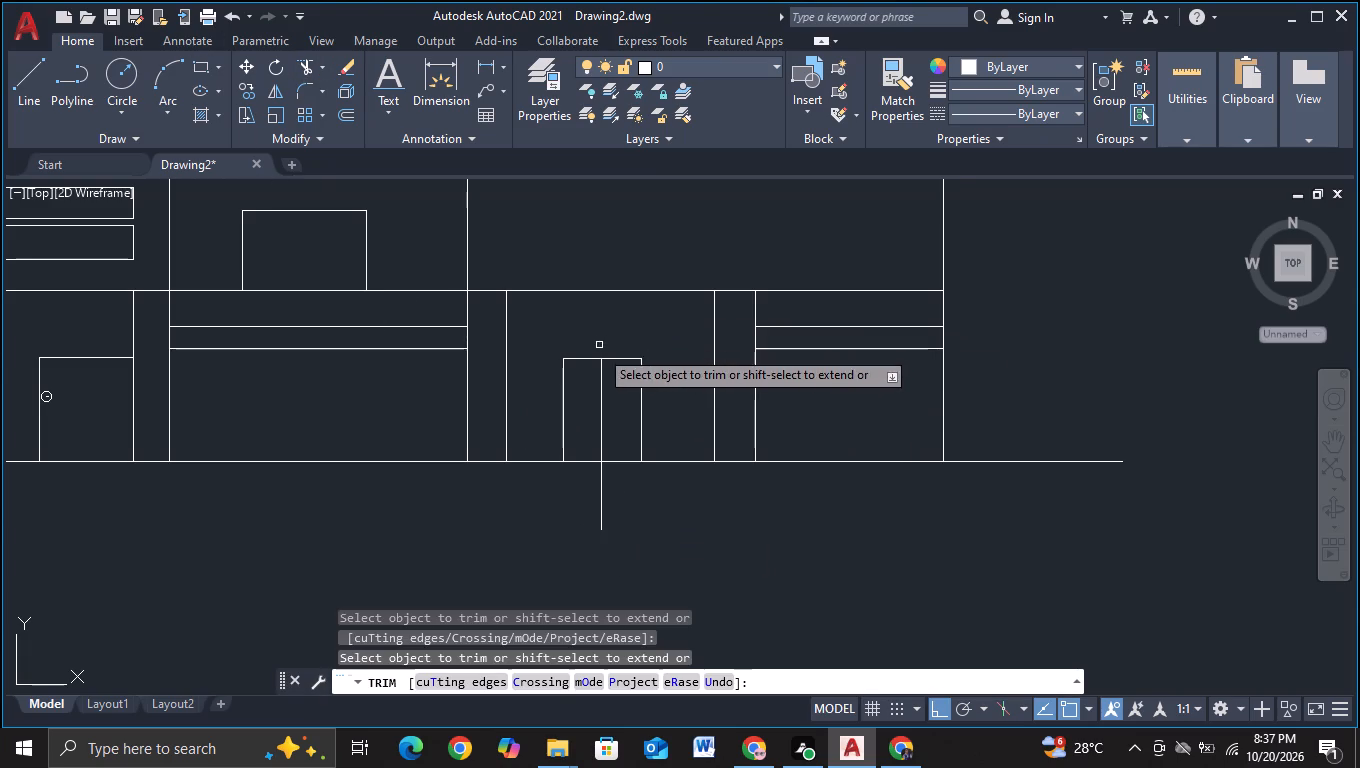
{"action": "left_click_drag", "start_coordinate": [572, 506], "coordinate": [664, 529]}
{"action": "scroll", "coordinate": [663, 532], "scroll_direction": "down", "scroll_amount": 2}
{"action": "middle_click_drag", "start_coordinate": [704, 559], "coordinate": [767, 452]}
{"action": "key", "text": "Escape"}
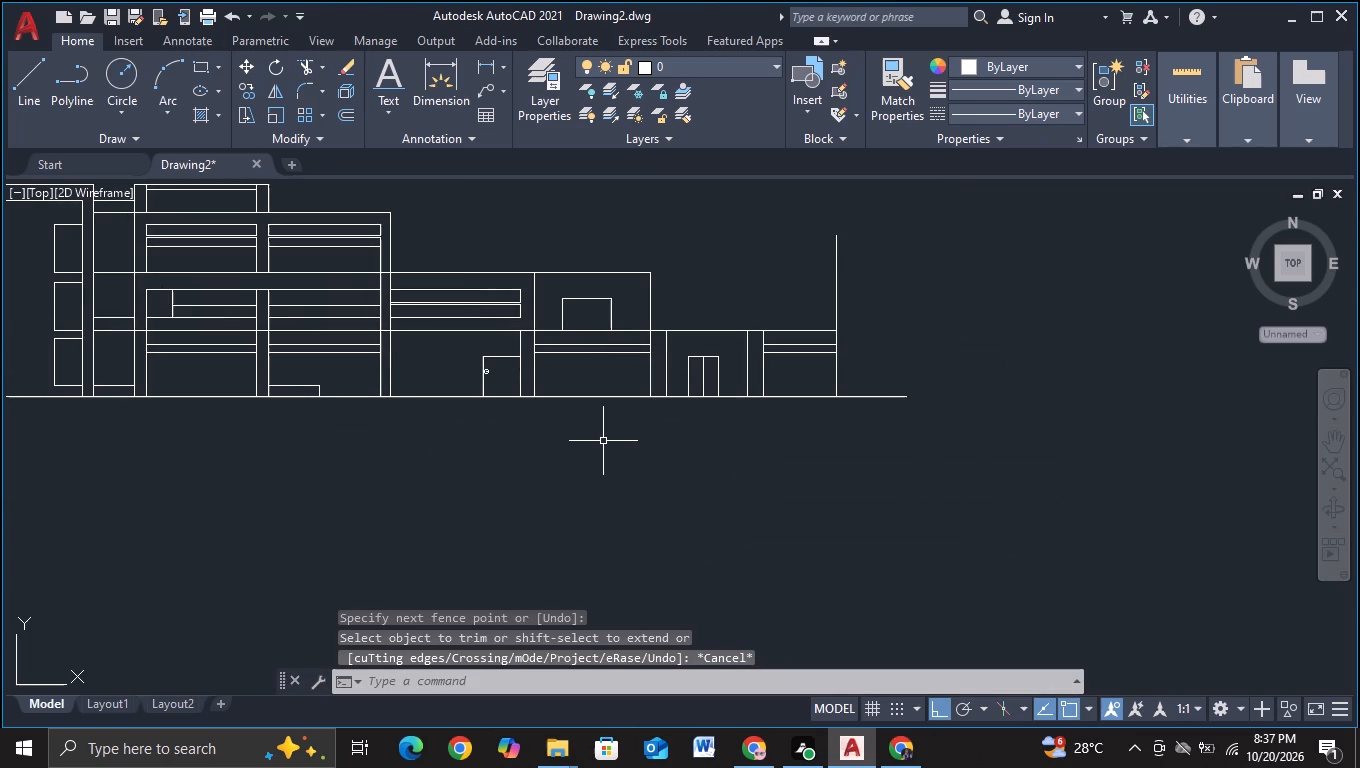
Draw a horizontal line through the opening in the extension's upper block, running past both sides of the block.
{"action": "key", "text": "Escape"}
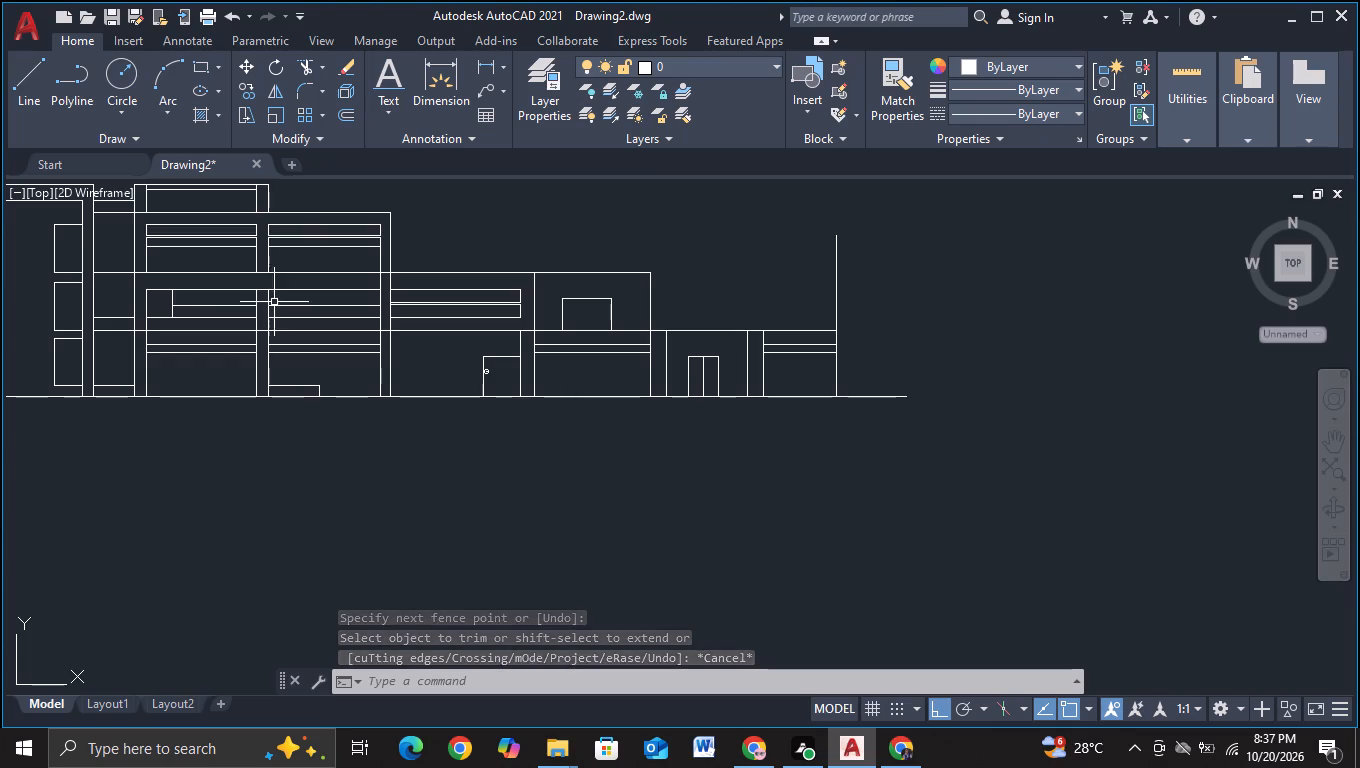
{"action": "left_click", "coordinate": [35, 87]}
{"action": "scroll", "coordinate": [802, 312], "scroll_direction": "up", "scroll_amount": 2}
{"action": "middle_click_drag", "start_coordinate": [617, 292], "coordinate": [890, 334]}
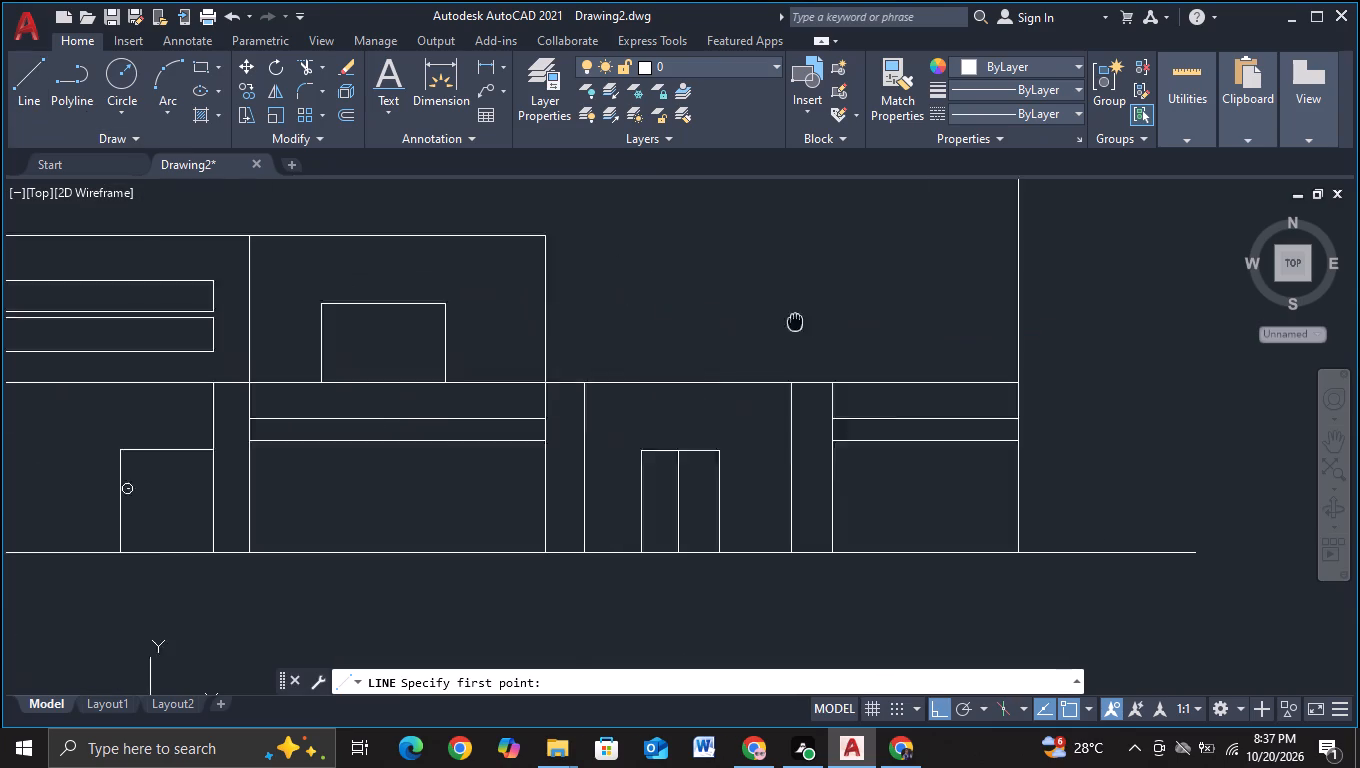
{"action": "middle_click_drag", "start_coordinate": [890, 334], "coordinate": [951, 346]}
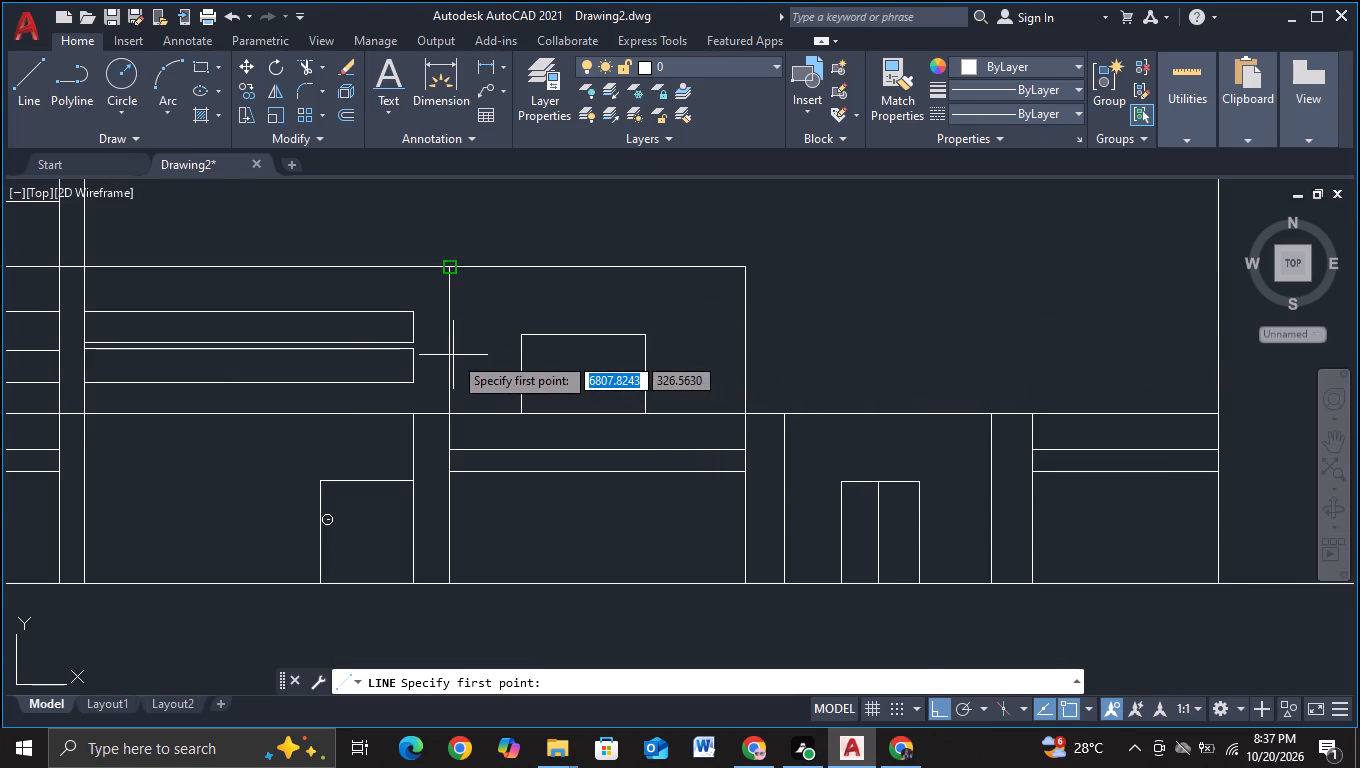
{"action": "left_click", "coordinate": [438, 357]}
{"action": "left_click", "coordinate": [933, 335]}
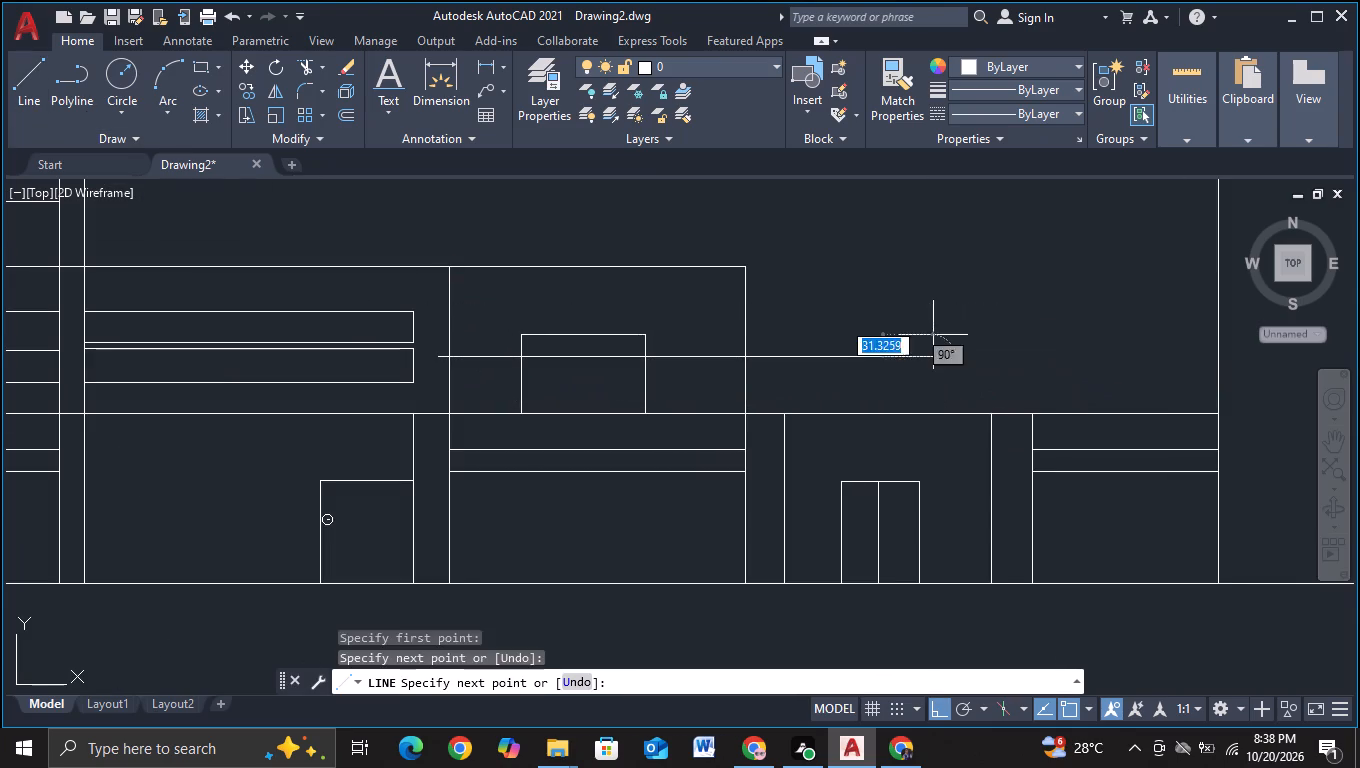
{"action": "key", "text": "Escape"}
Trim the new horizontal line's ends where they stick out beyond both sides of the upper block.
{"action": "left_click", "coordinate": [307, 65]}
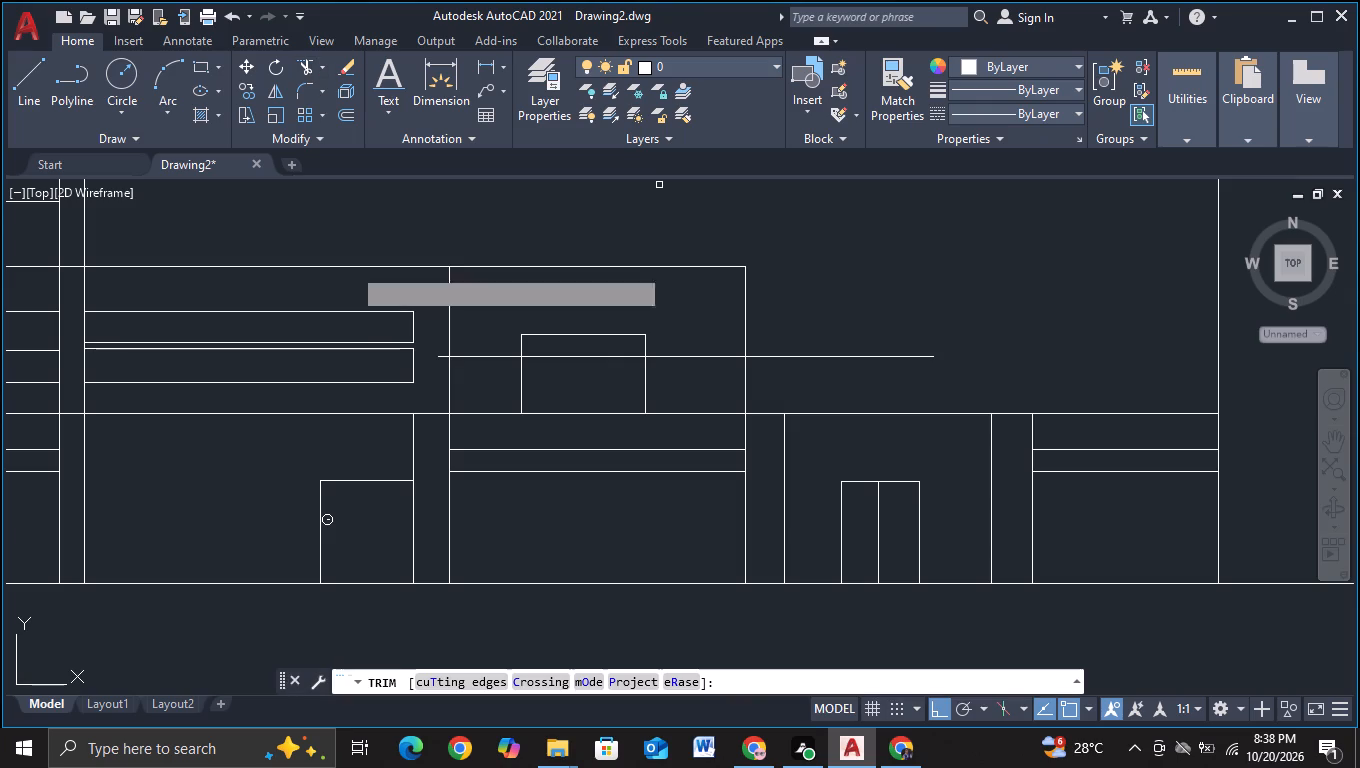
{"action": "left_click", "coordinate": [440, 356]}
{"action": "left_click_drag", "start_coordinate": [866, 284], "coordinate": [856, 378]}
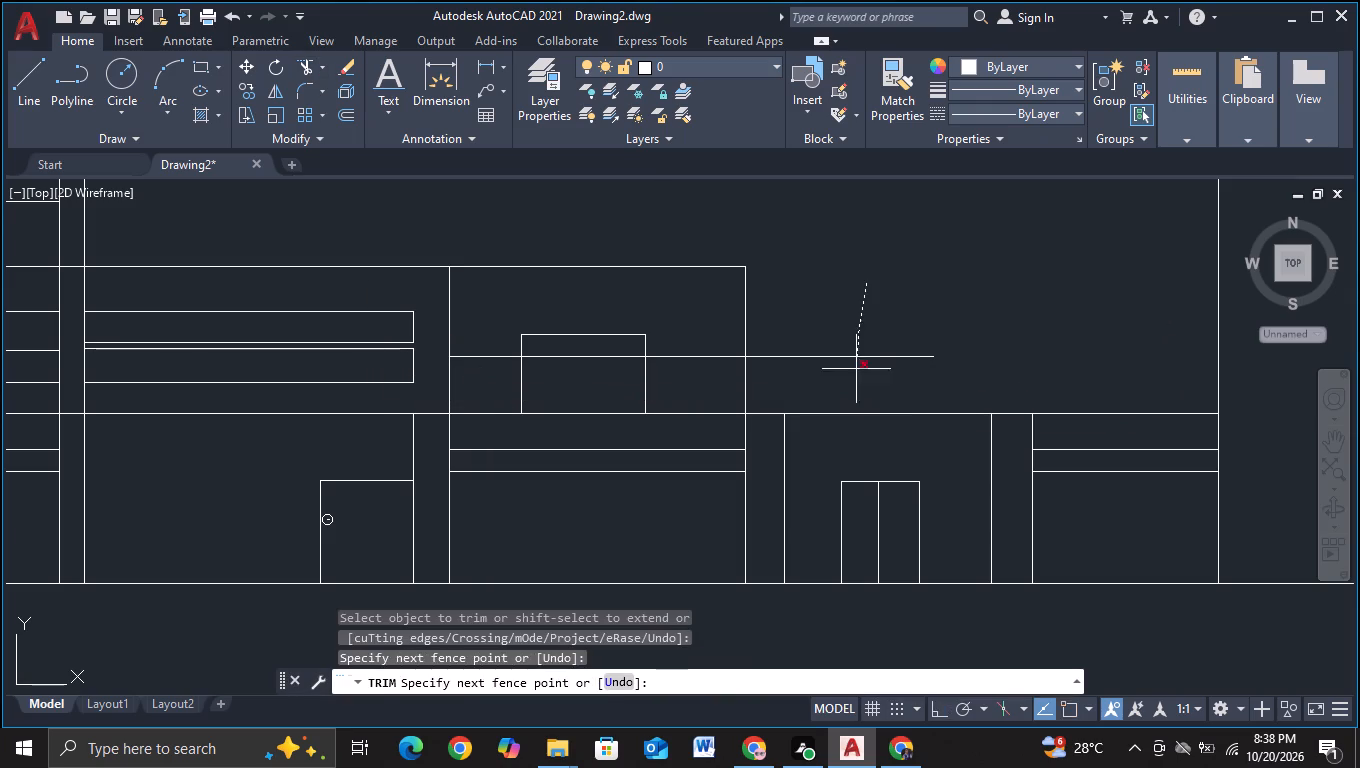
{"action": "left_click_drag", "start_coordinate": [856, 378], "coordinate": [858, 390]}
{"action": "scroll", "coordinate": [888, 363], "scroll_direction": "down", "scroll_amount": 1}
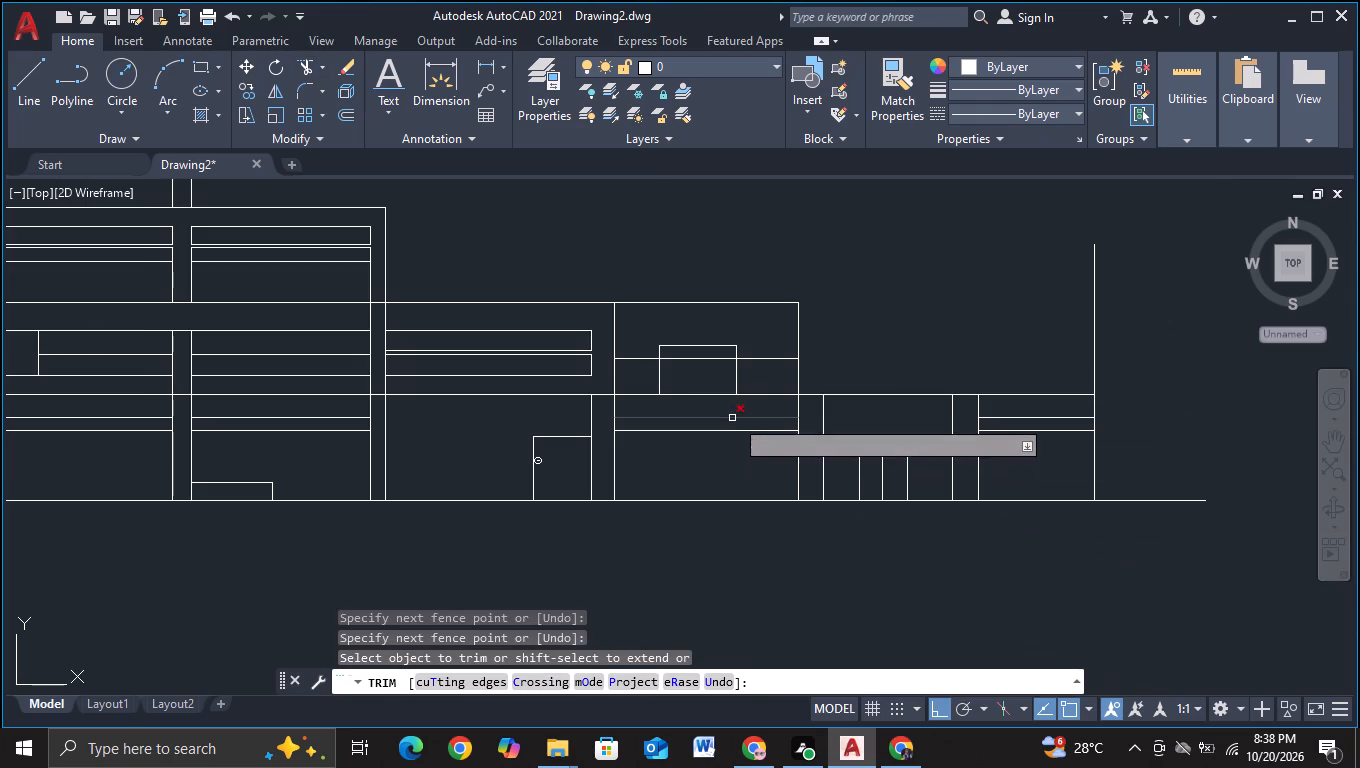
{"action": "scroll", "coordinate": [778, 577], "scroll_direction": "down", "scroll_amount": 1}
{"action": "middle_click_drag", "start_coordinate": [780, 578], "coordinate": [759, 519]}
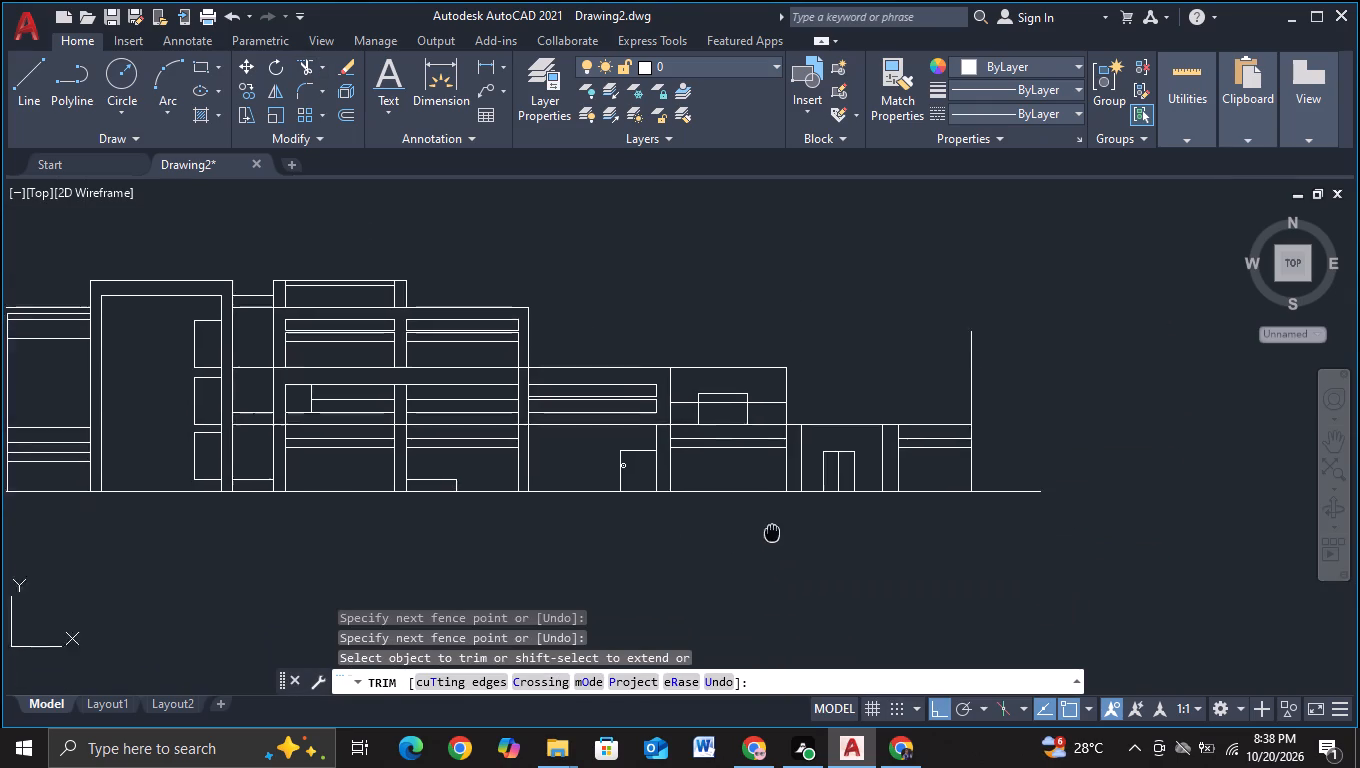
{"action": "key", "text": "Escape"}
{"action": "middle_click_drag", "start_coordinate": [734, 526], "coordinate": [649, 516]}
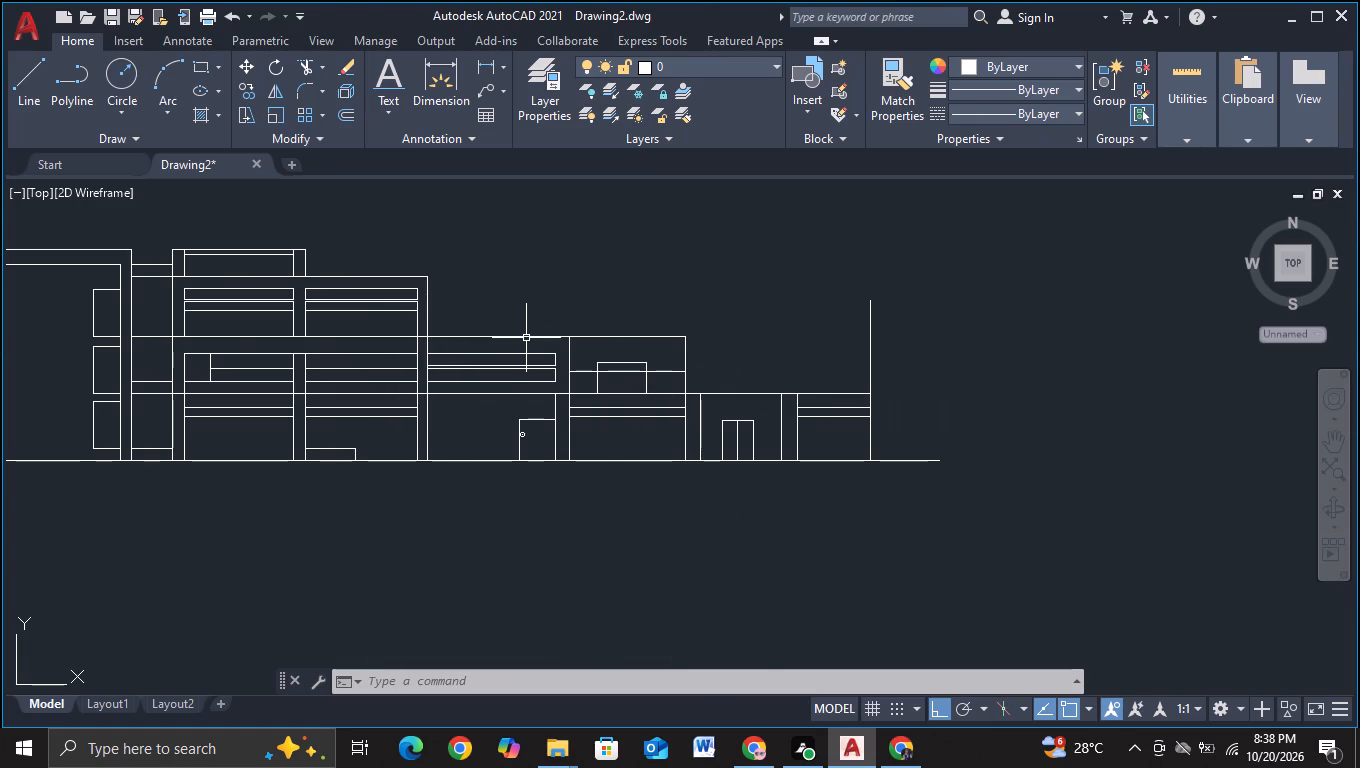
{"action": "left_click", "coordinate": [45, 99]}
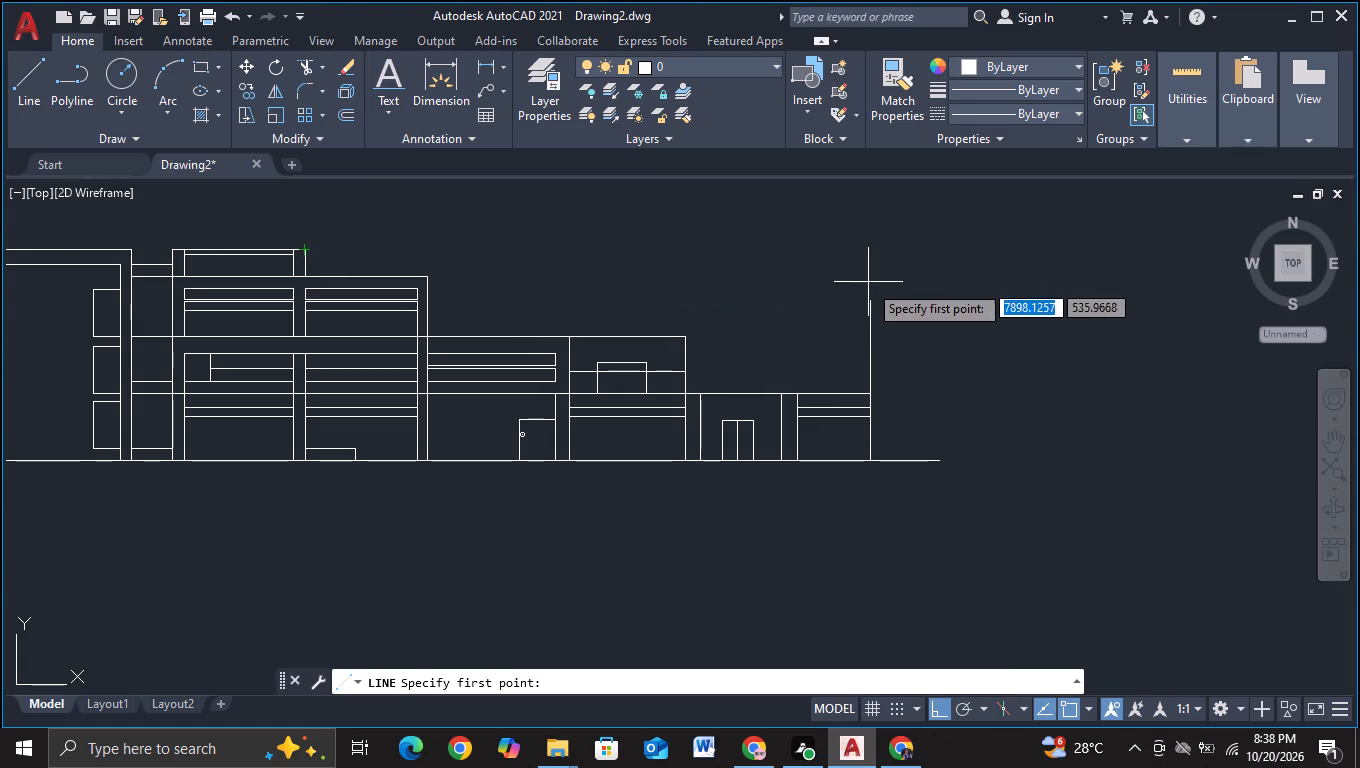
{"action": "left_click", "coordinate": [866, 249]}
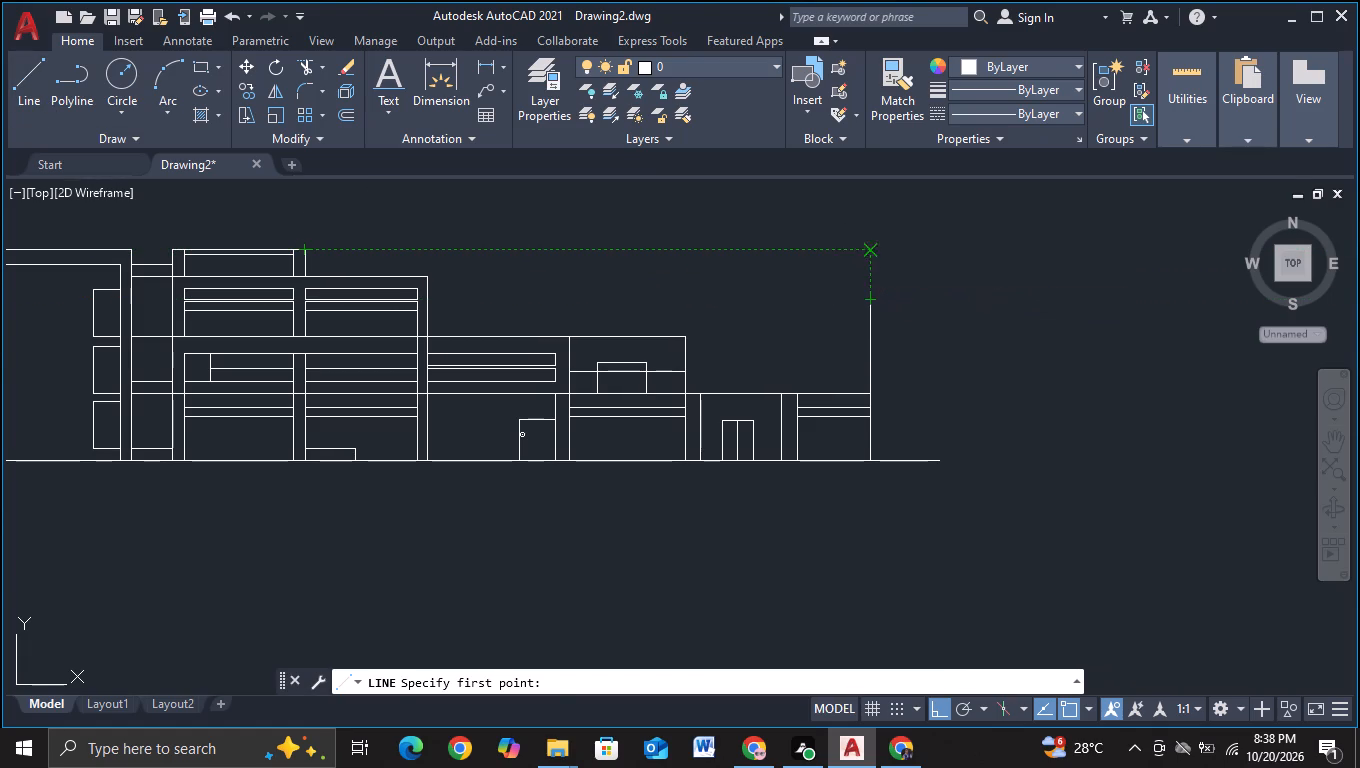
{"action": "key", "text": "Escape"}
Draw a vertical line from the tower's roof level down to the top of the extension's far-right vertical line.
{"action": "left_click", "coordinate": [30, 104]}
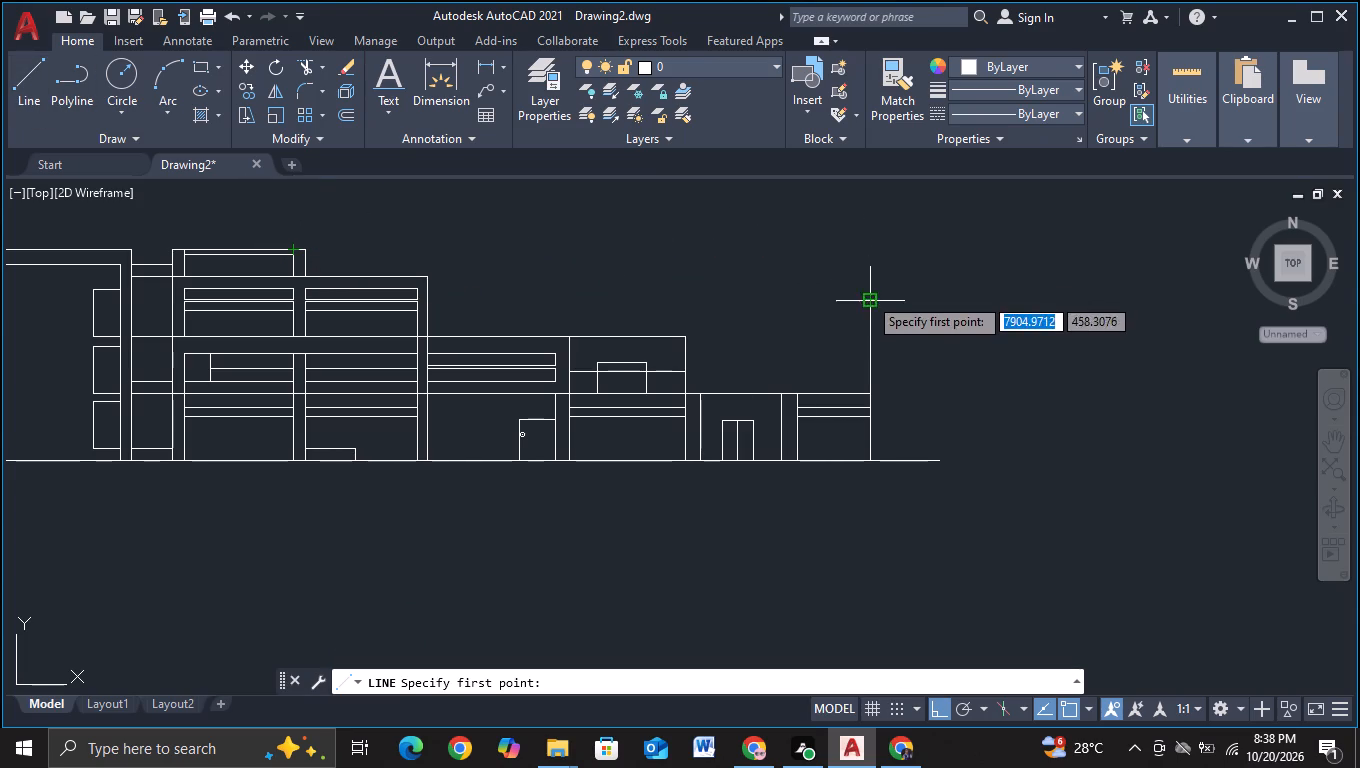
{"action": "left_click", "coordinate": [864, 248]}
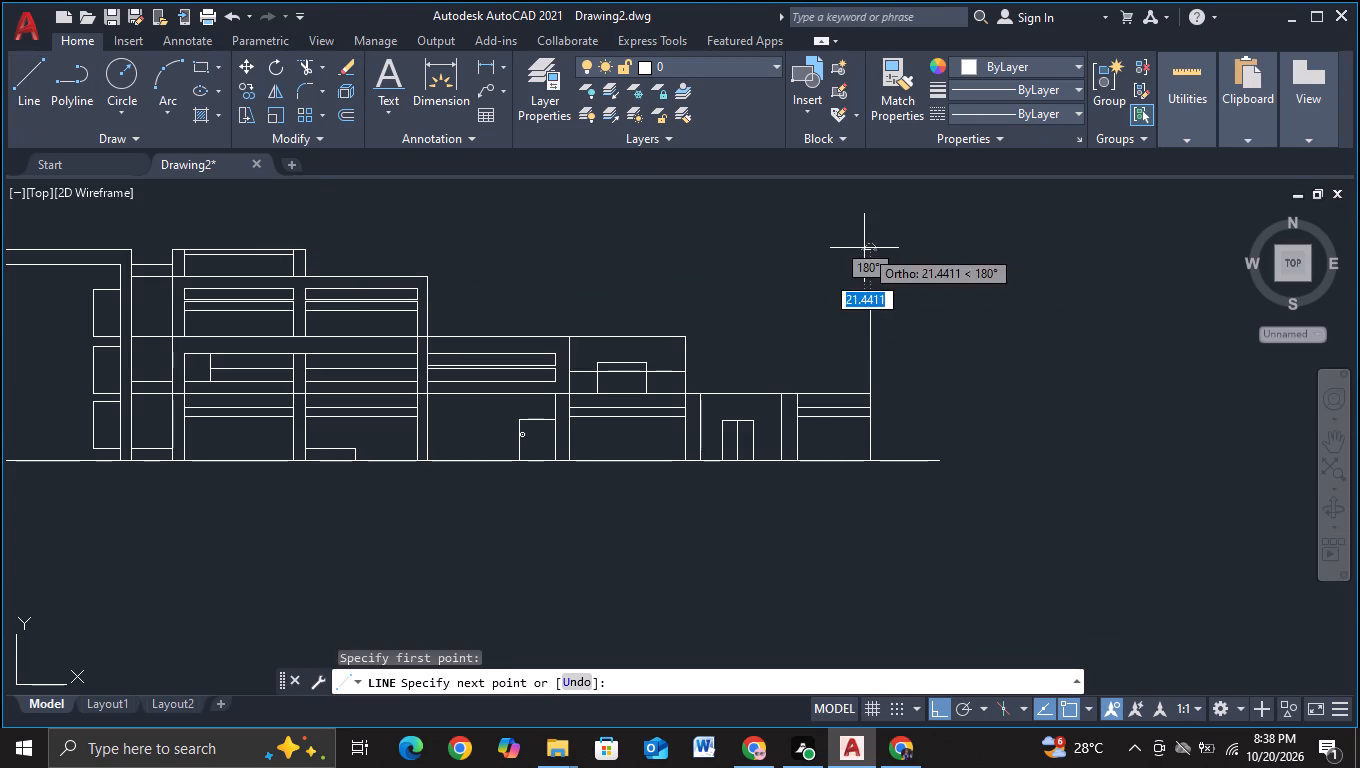
{"action": "left_click", "coordinate": [867, 310]}
{"action": "key", "text": "Escape"}
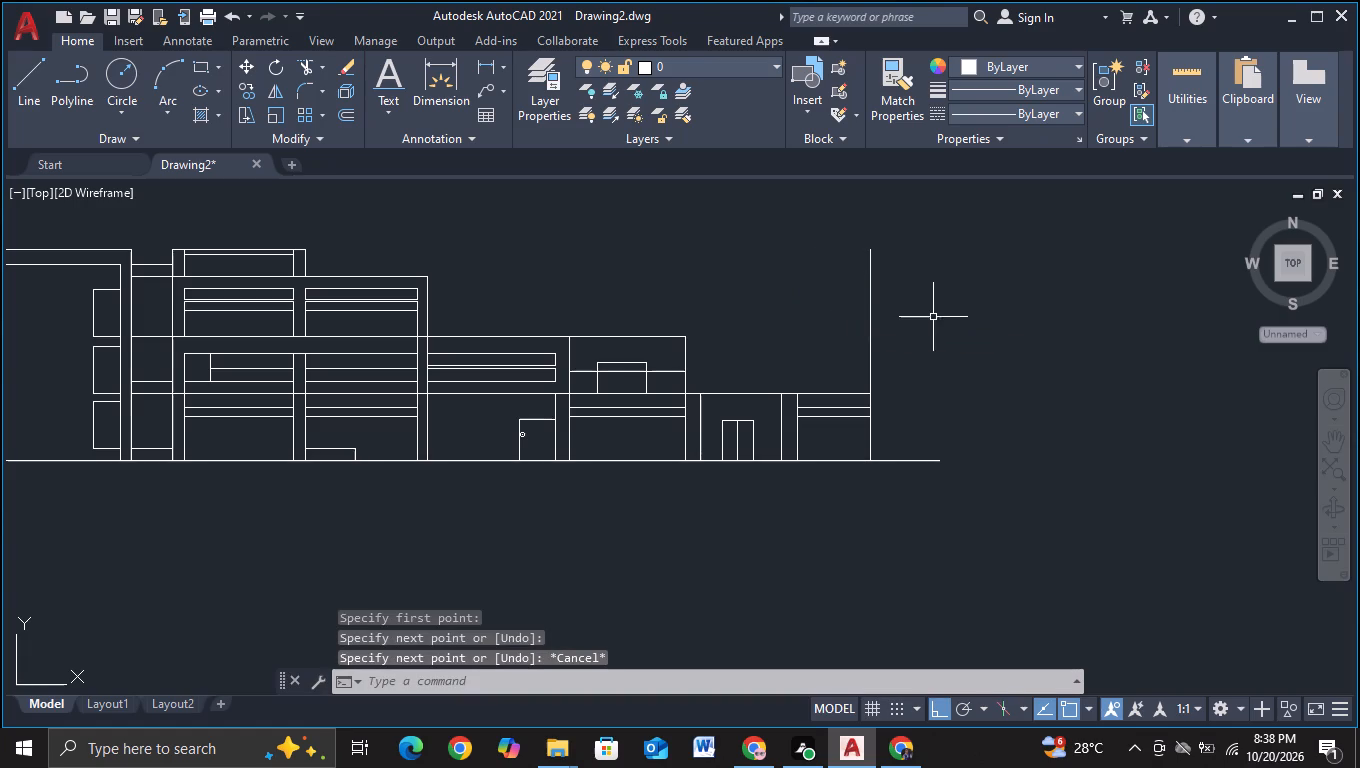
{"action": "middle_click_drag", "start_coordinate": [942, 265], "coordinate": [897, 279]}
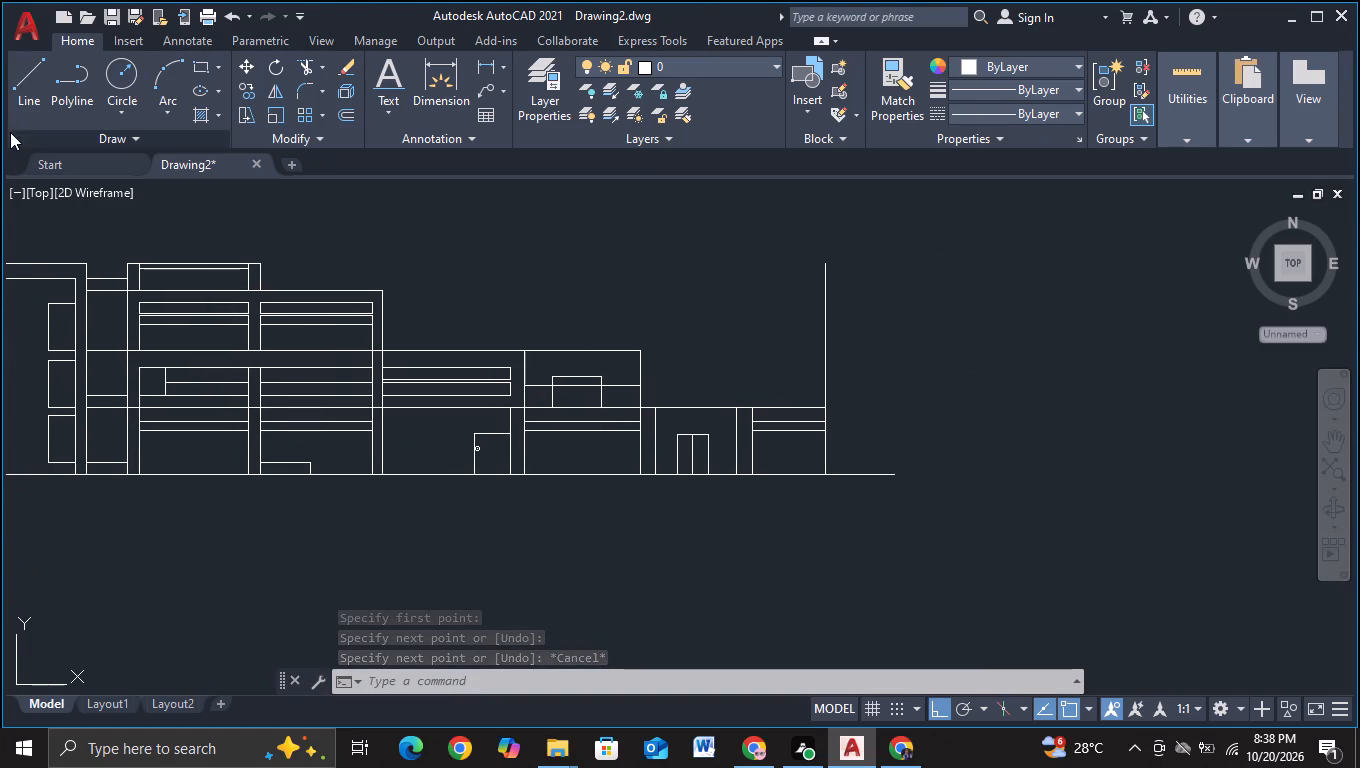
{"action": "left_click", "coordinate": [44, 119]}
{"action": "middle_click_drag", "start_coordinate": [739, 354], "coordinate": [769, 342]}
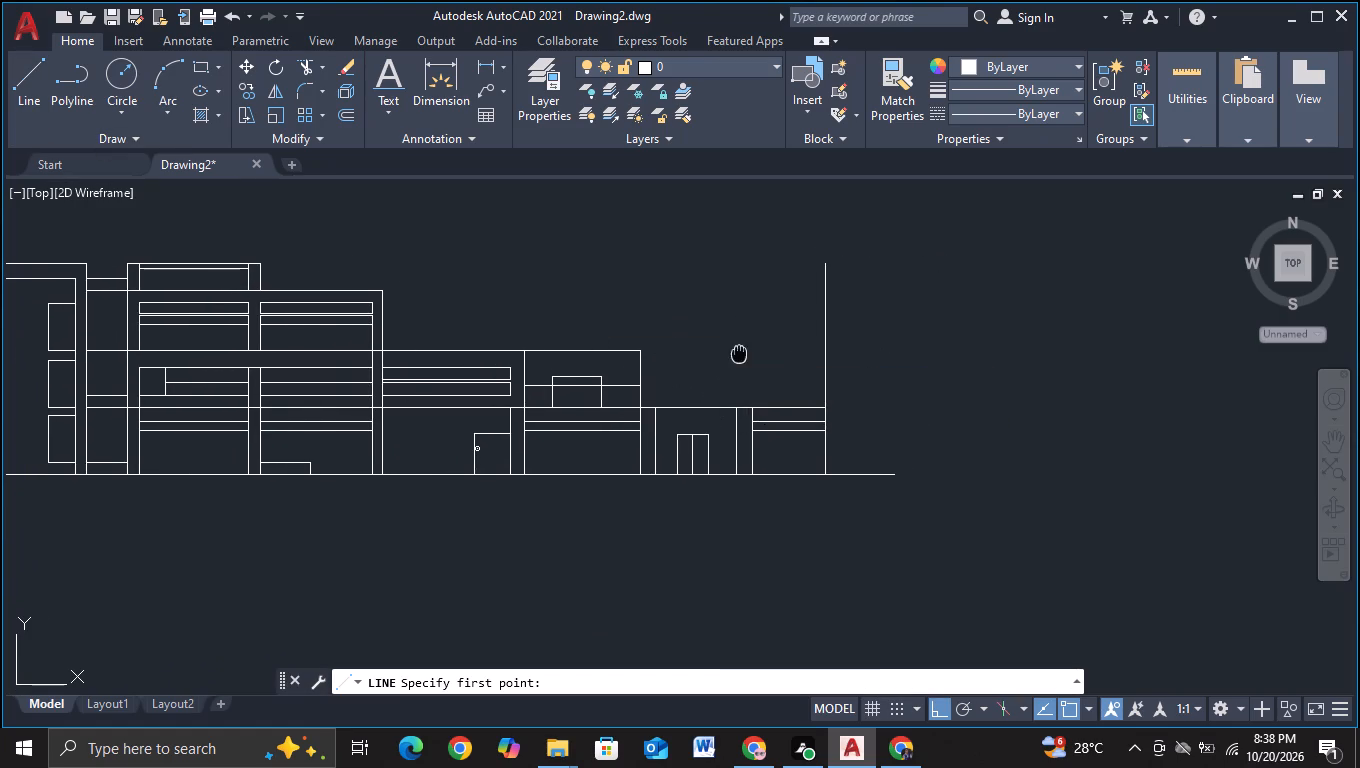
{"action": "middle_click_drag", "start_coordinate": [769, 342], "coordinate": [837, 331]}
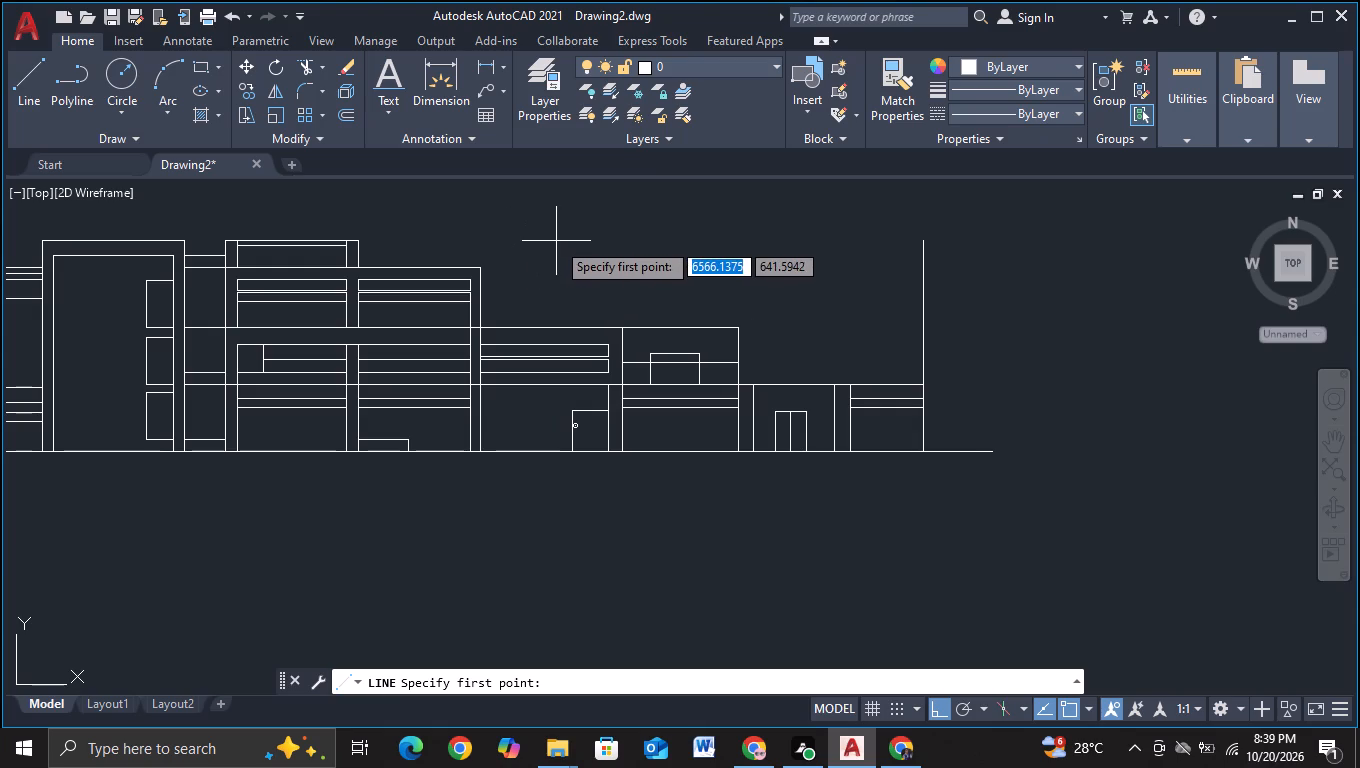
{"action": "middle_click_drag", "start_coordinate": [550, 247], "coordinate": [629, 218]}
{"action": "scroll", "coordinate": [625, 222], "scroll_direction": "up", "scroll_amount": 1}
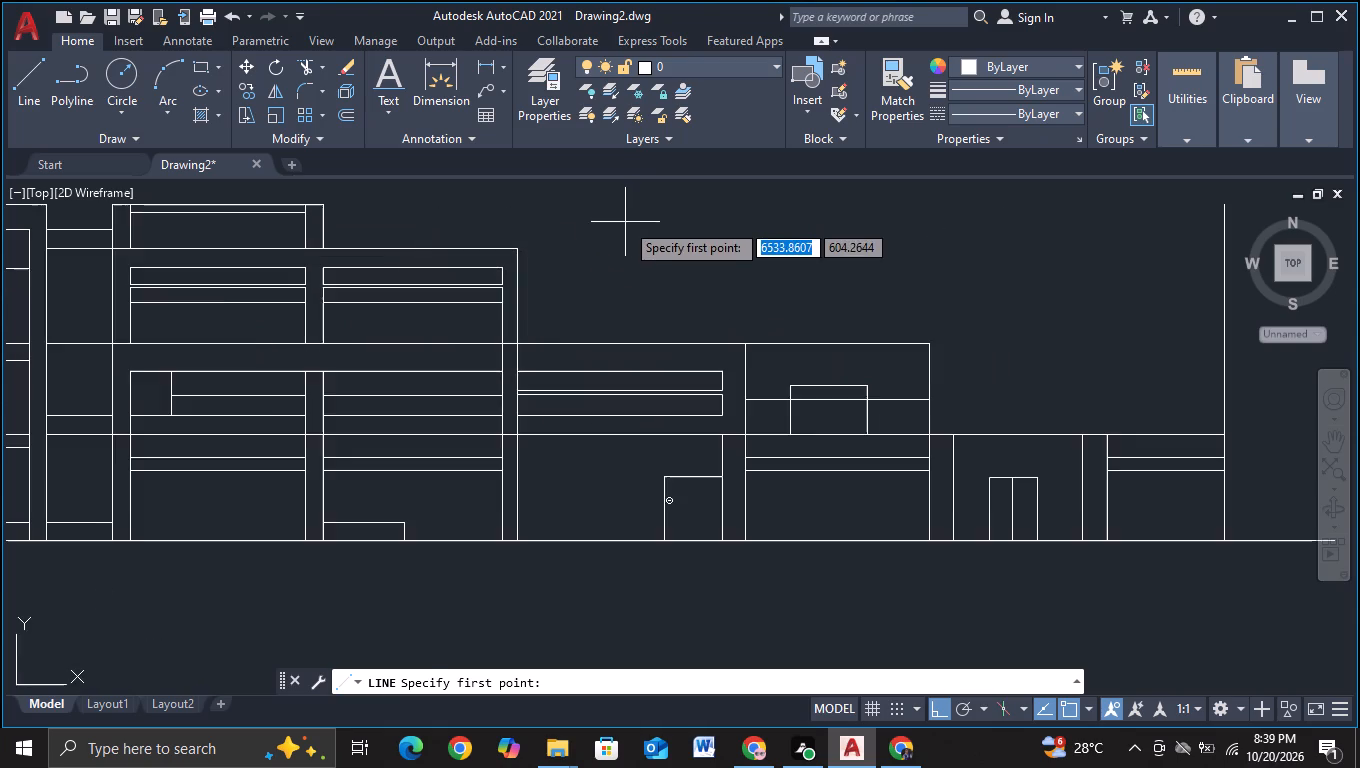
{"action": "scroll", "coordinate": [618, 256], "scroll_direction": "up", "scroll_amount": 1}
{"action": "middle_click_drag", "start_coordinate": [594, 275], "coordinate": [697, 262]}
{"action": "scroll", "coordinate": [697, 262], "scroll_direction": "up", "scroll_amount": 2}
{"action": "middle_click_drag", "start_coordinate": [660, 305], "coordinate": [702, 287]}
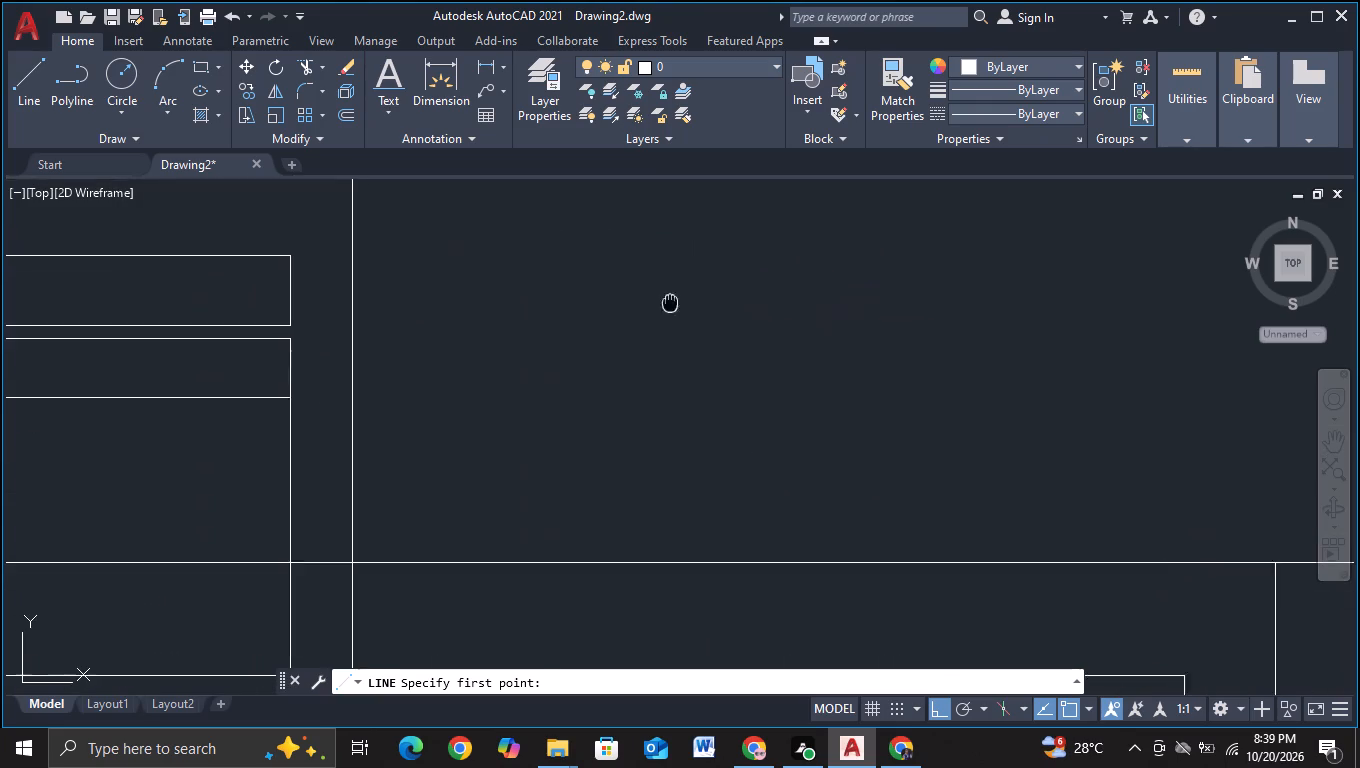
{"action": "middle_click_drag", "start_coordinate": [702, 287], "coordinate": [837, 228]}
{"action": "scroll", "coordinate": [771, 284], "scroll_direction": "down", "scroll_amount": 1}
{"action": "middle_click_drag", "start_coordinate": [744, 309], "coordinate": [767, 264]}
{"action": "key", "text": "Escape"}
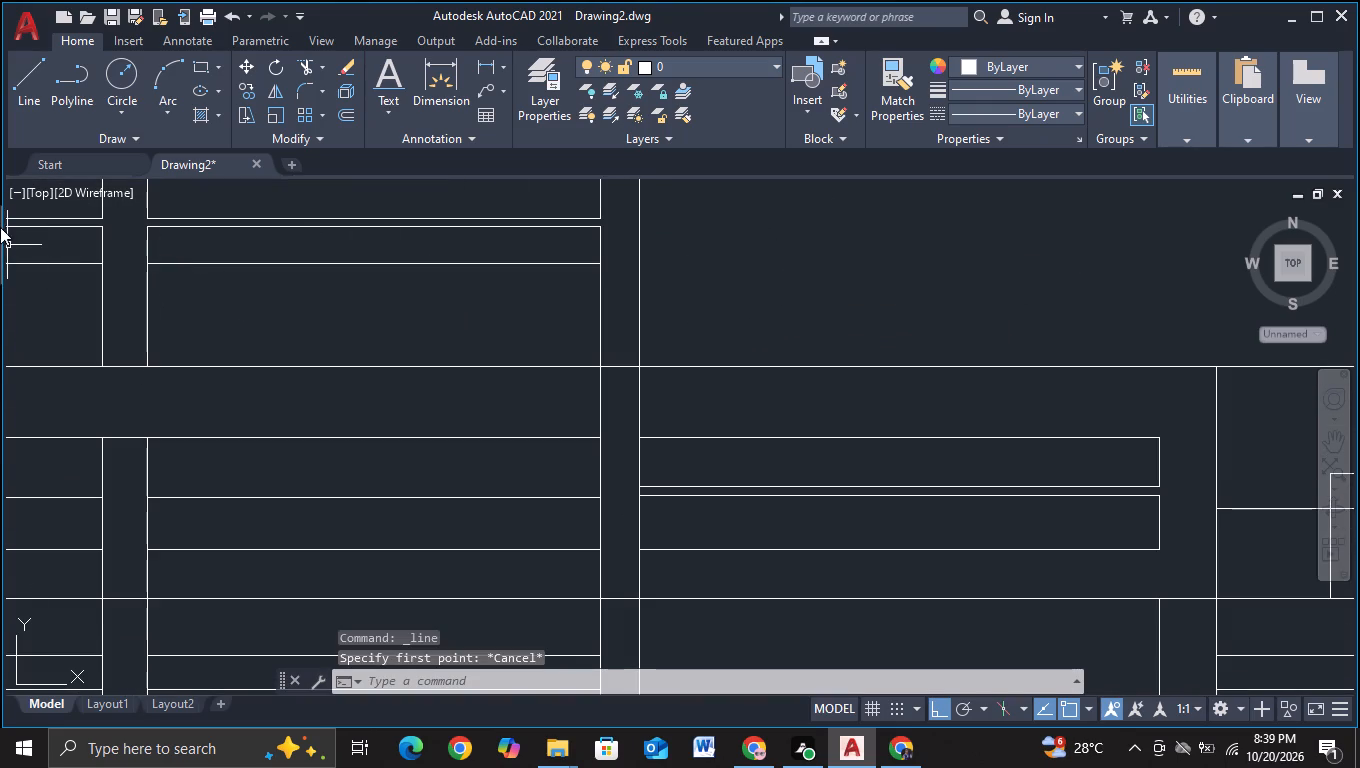
Copy the horizontal line inside the first-floor window next to the middle column about 12 units straight down, with object snap off.
{"action": "middle_click_drag", "start_coordinate": [435, 482], "coordinate": [728, 444]}
{"action": "middle_click_drag", "start_coordinate": [687, 446], "coordinate": [692, 389]}
{"action": "left_click", "coordinate": [647, 402]}
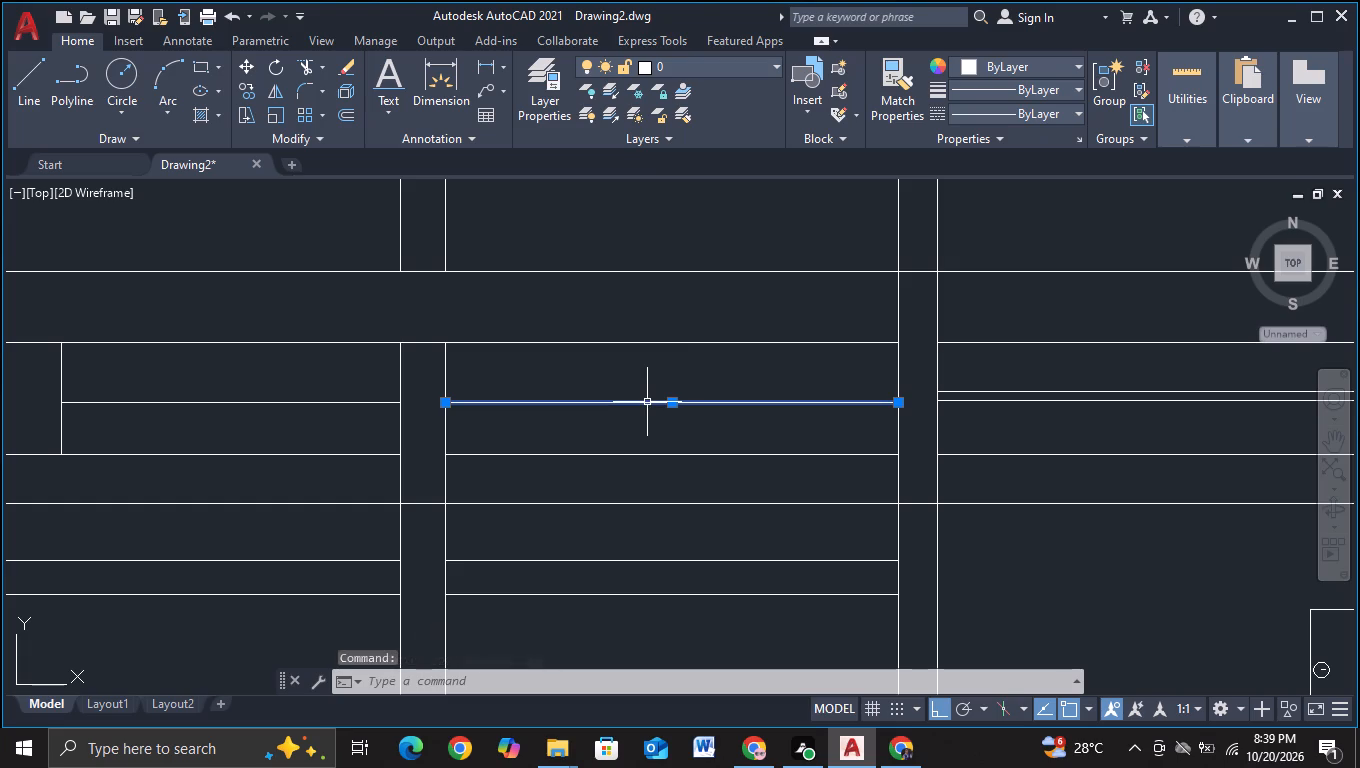
{"action": "key", "text": "c"}
{"action": "left_click", "coordinate": [675, 457]}
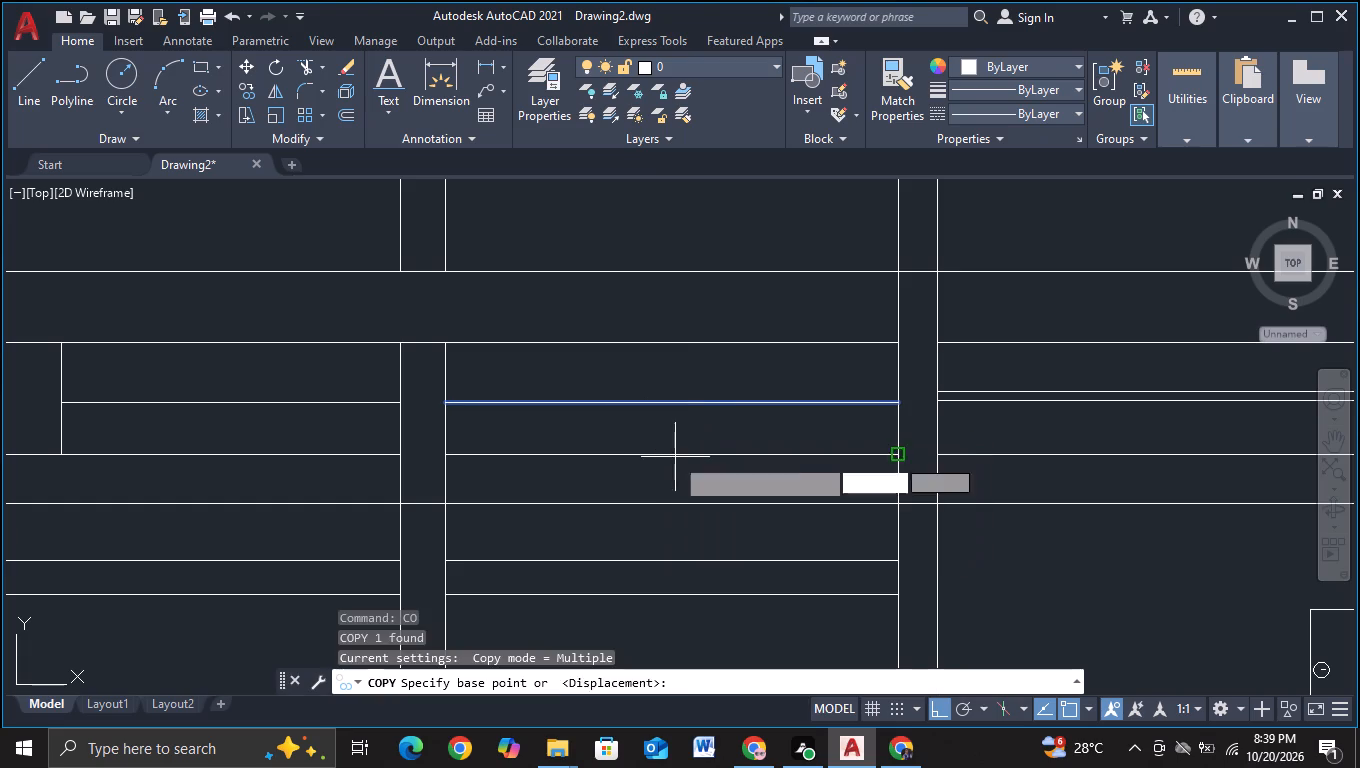
{"action": "left_click", "coordinate": [669, 401]}
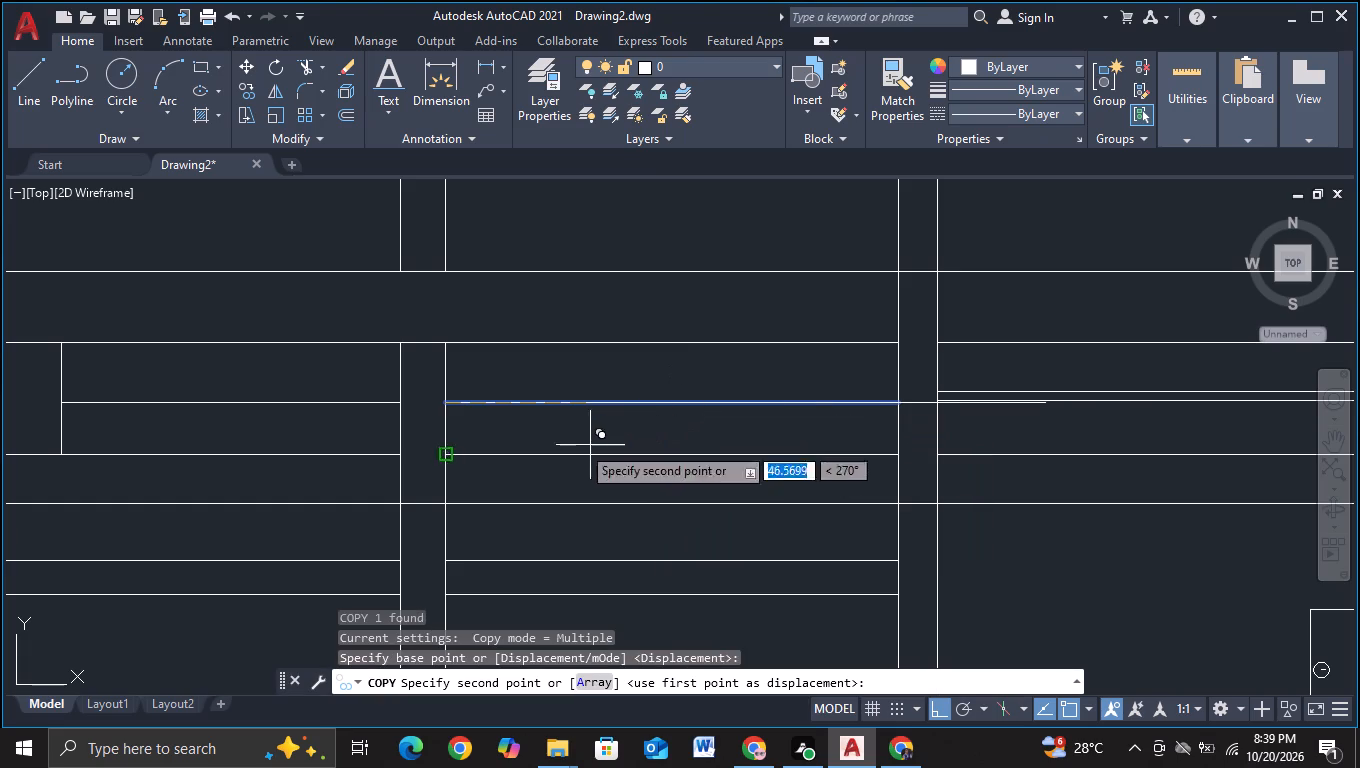
{"action": "scroll", "coordinate": [487, 421], "scroll_direction": "up", "scroll_amount": 2}
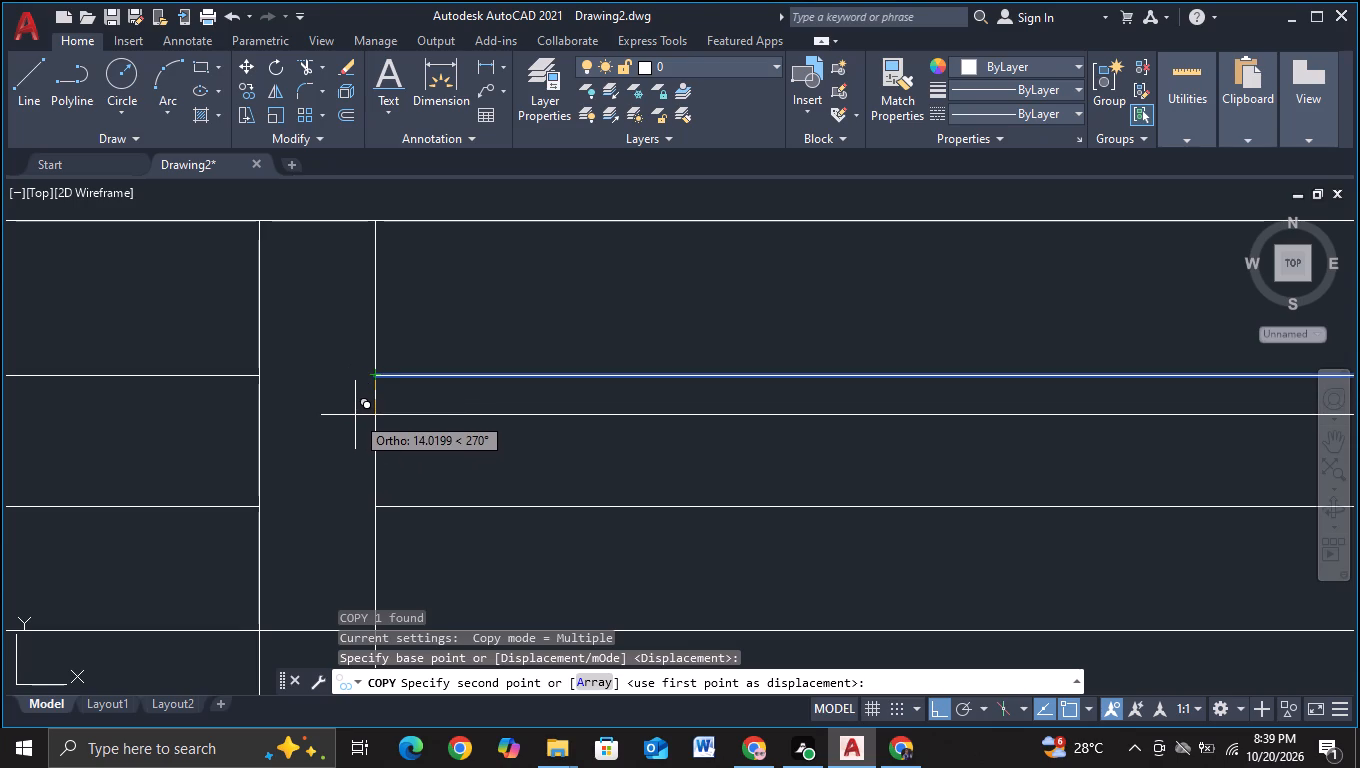
{"action": "key", "text": "F3"}
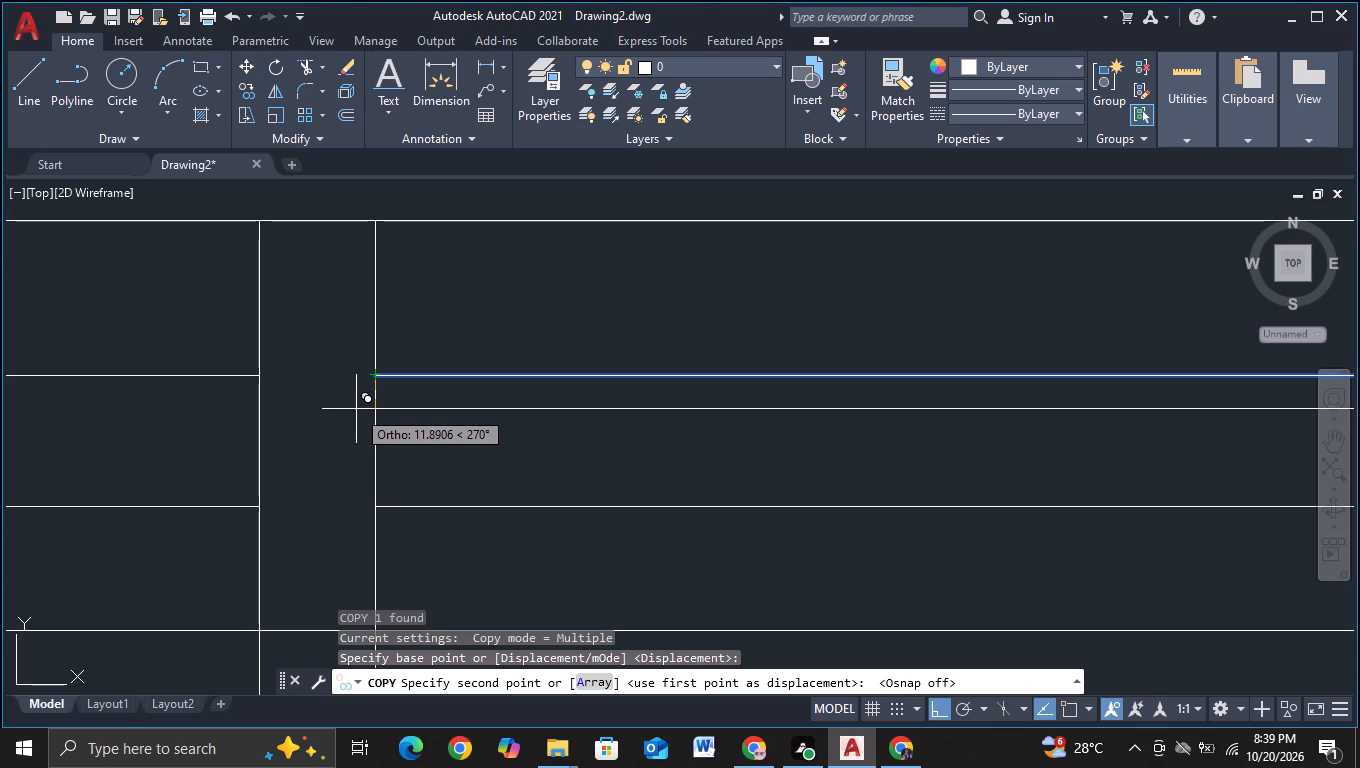
{"action": "left_click", "coordinate": [356, 409]}
{"action": "scroll", "coordinate": [356, 409], "scroll_direction": "down", "scroll_amount": 2}
{"action": "key", "text": "Escape"}
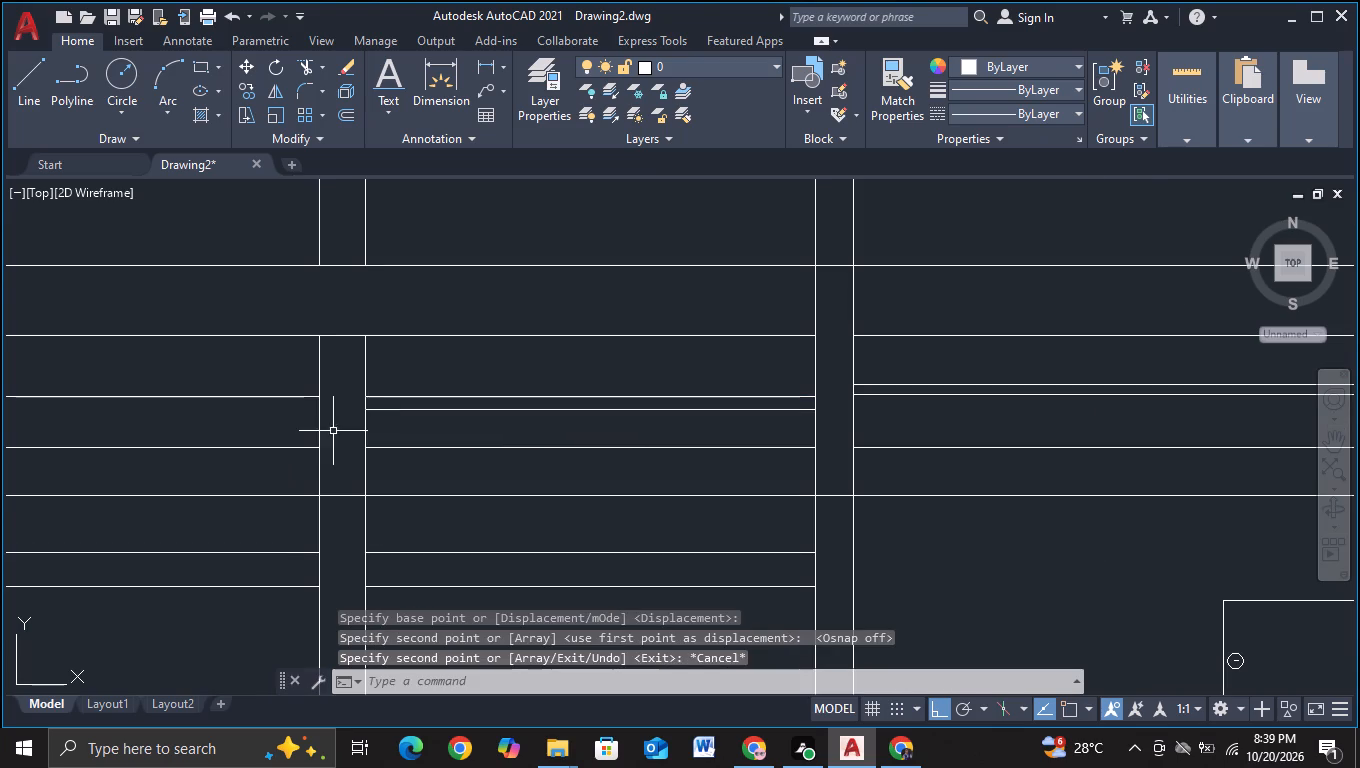
Trim the short vertical pieces between the original and copied lines at both ends of the window.
{"action": "left_click", "coordinate": [305, 71]}
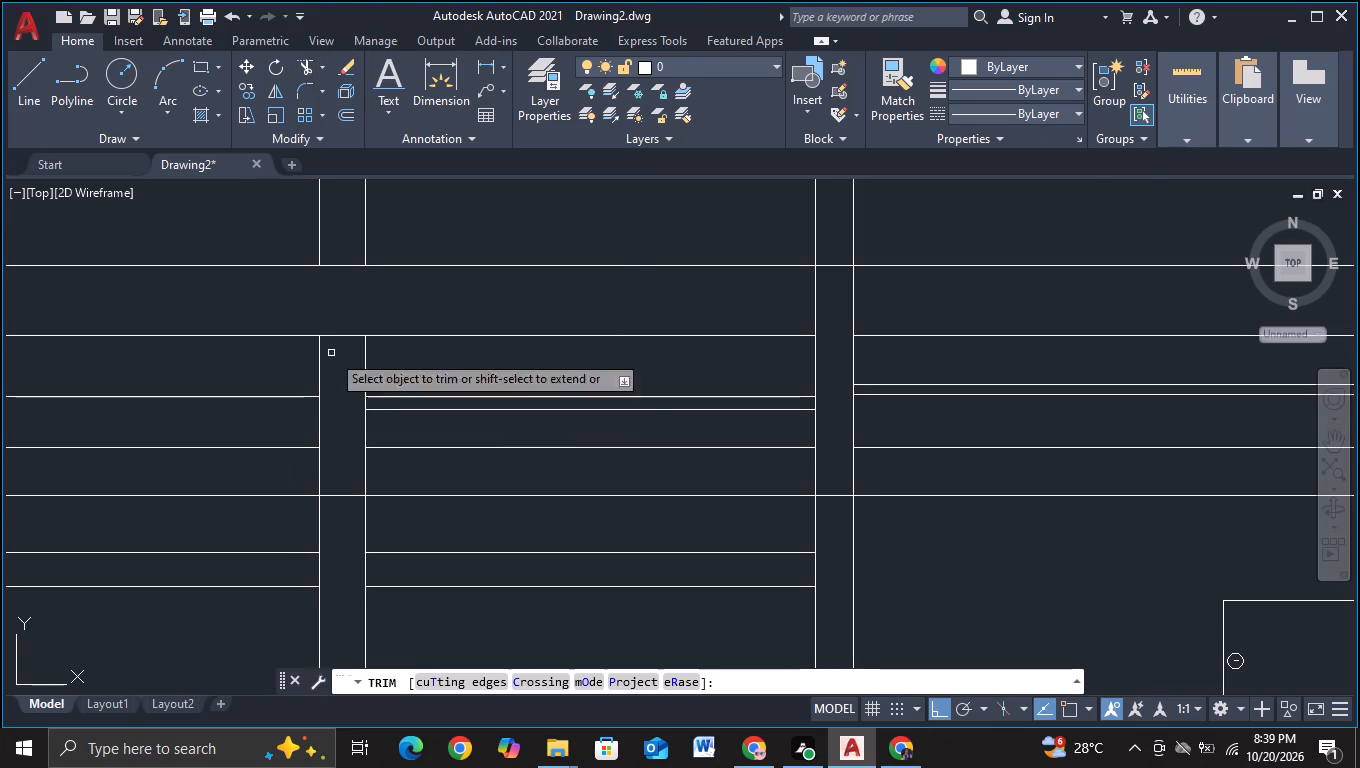
{"action": "left_click", "coordinate": [362, 403]}
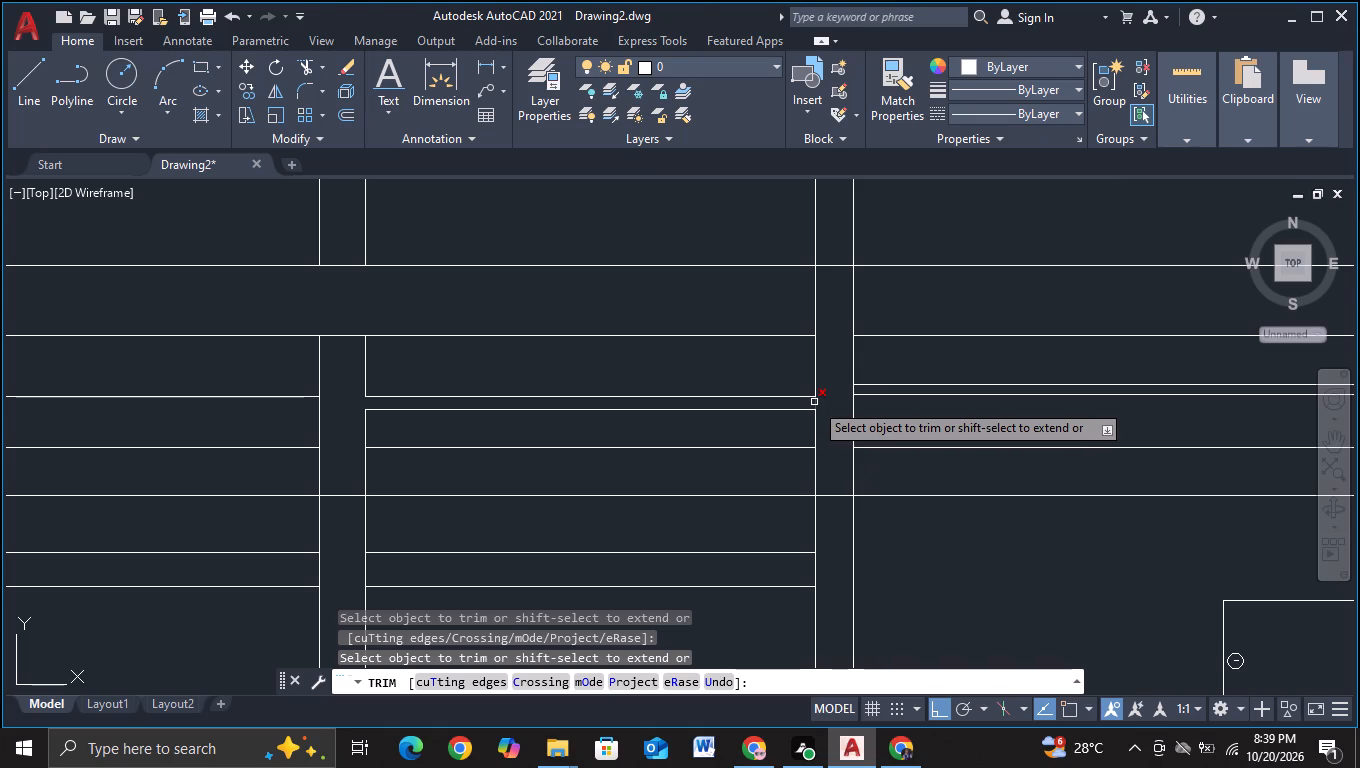
{"action": "left_click", "coordinate": [814, 403]}
{"action": "scroll", "coordinate": [635, 432], "scroll_direction": "down", "scroll_amount": 1}
{"action": "middle_click_drag", "start_coordinate": [639, 436], "coordinate": [824, 427]}
{"action": "scroll", "coordinate": [669, 421], "scroll_direction": "up", "scroll_amount": 1}
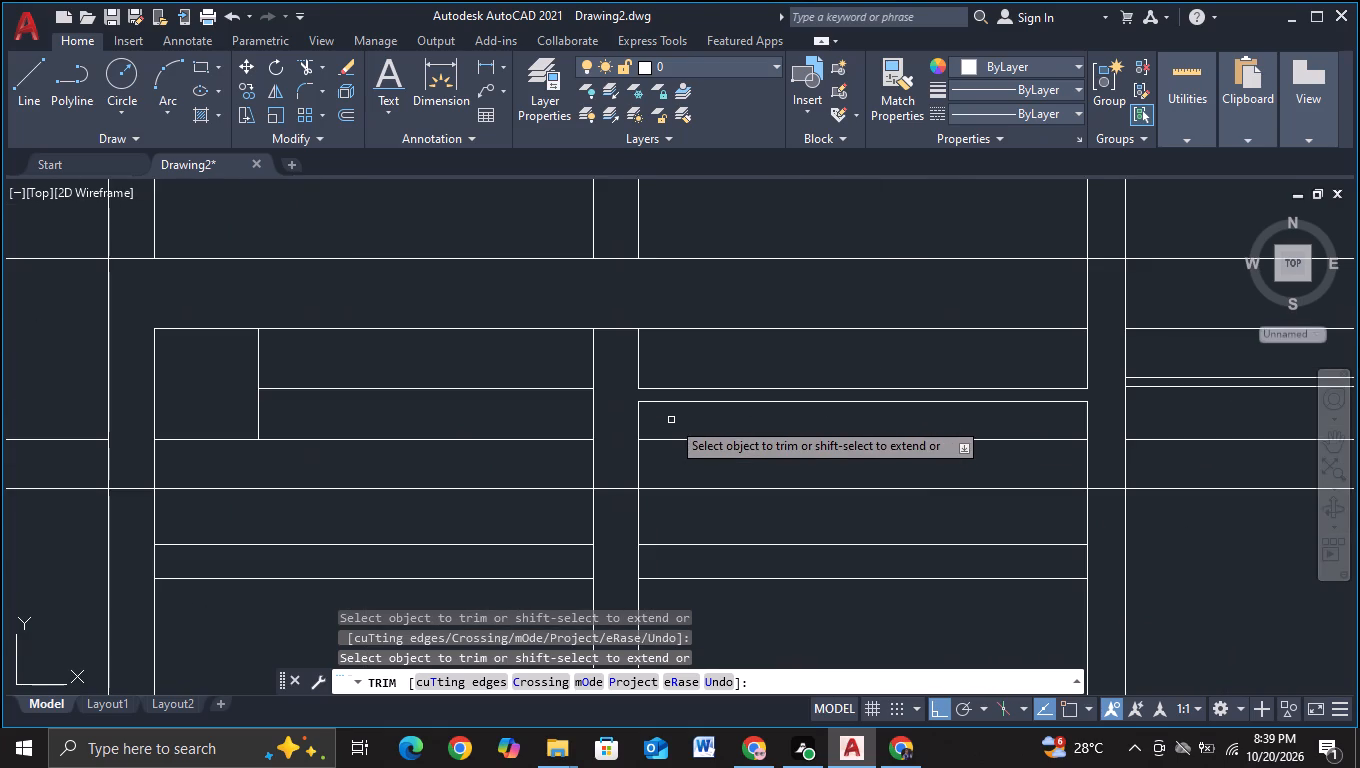
{"action": "key", "text": "Escape"}
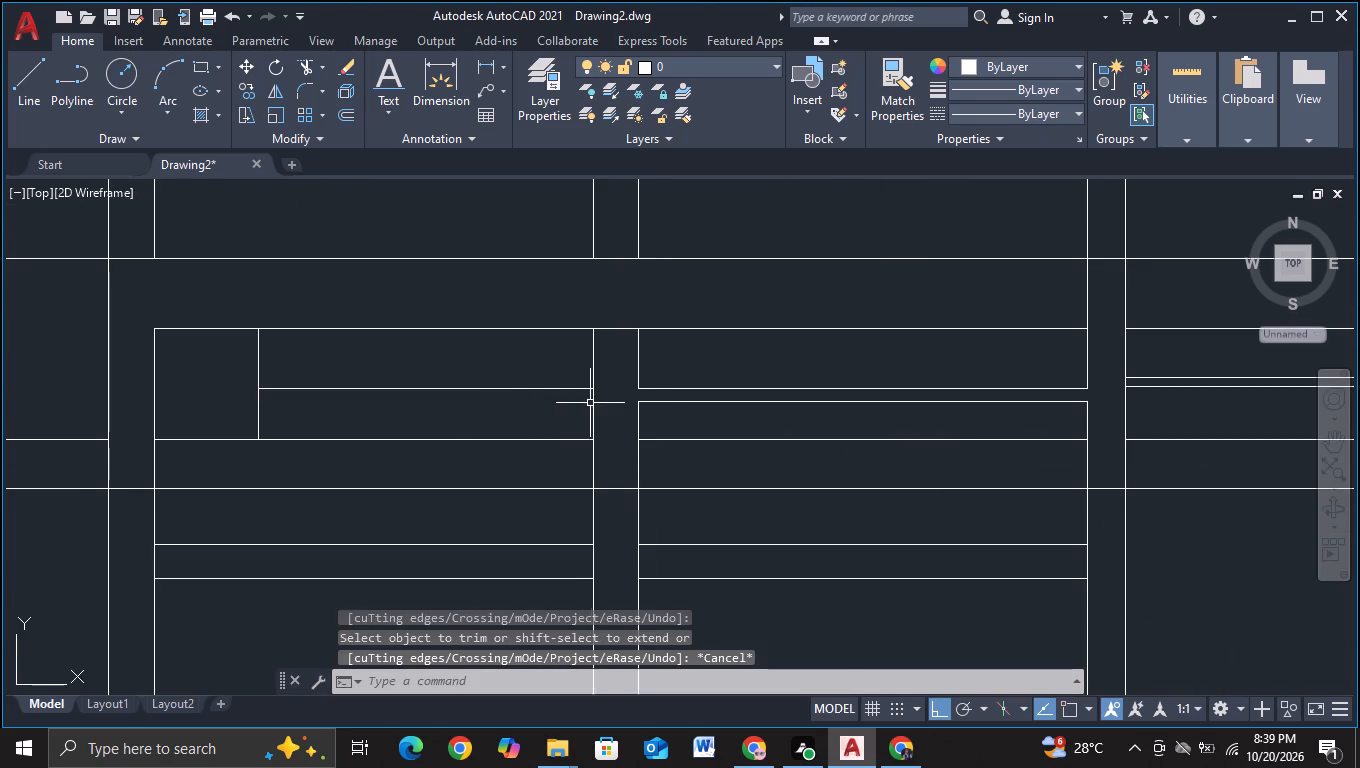
With object snap on, draw a horizontal line from the copied line's left end across the column and adjoining window, past its vertical divider.
{"action": "left_click", "coordinate": [27, 114]}
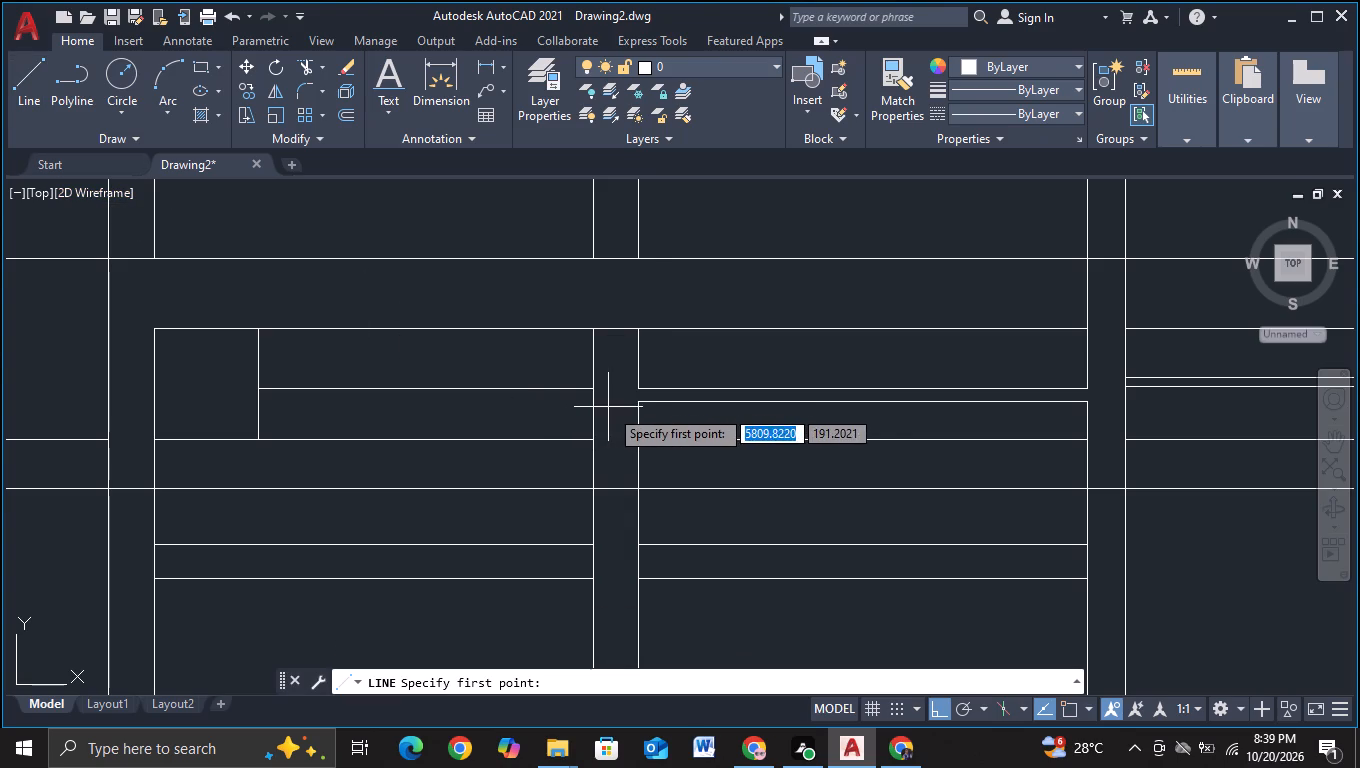
{"action": "key", "text": "F3"}
{"action": "left_click", "coordinate": [637, 404]}
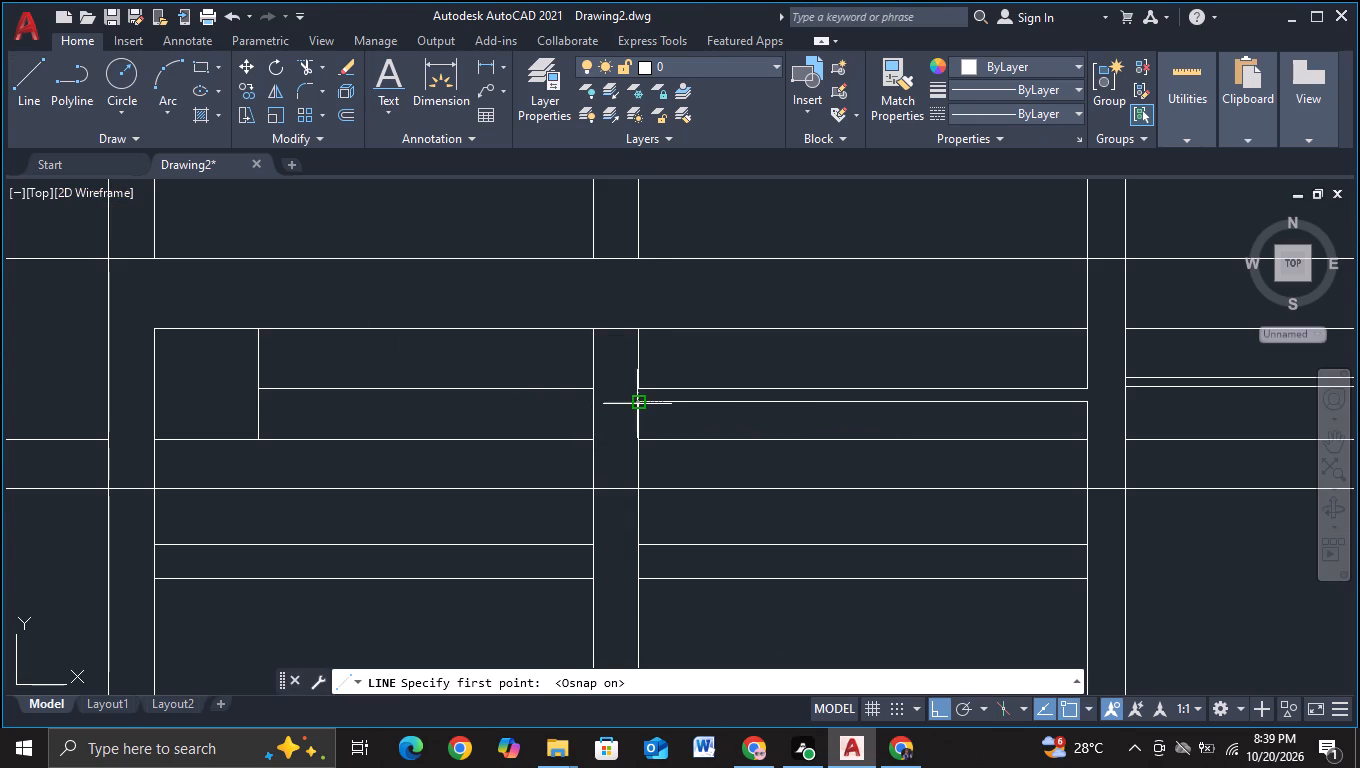
{"action": "scroll", "coordinate": [246, 413], "scroll_direction": "up", "scroll_amount": 2}
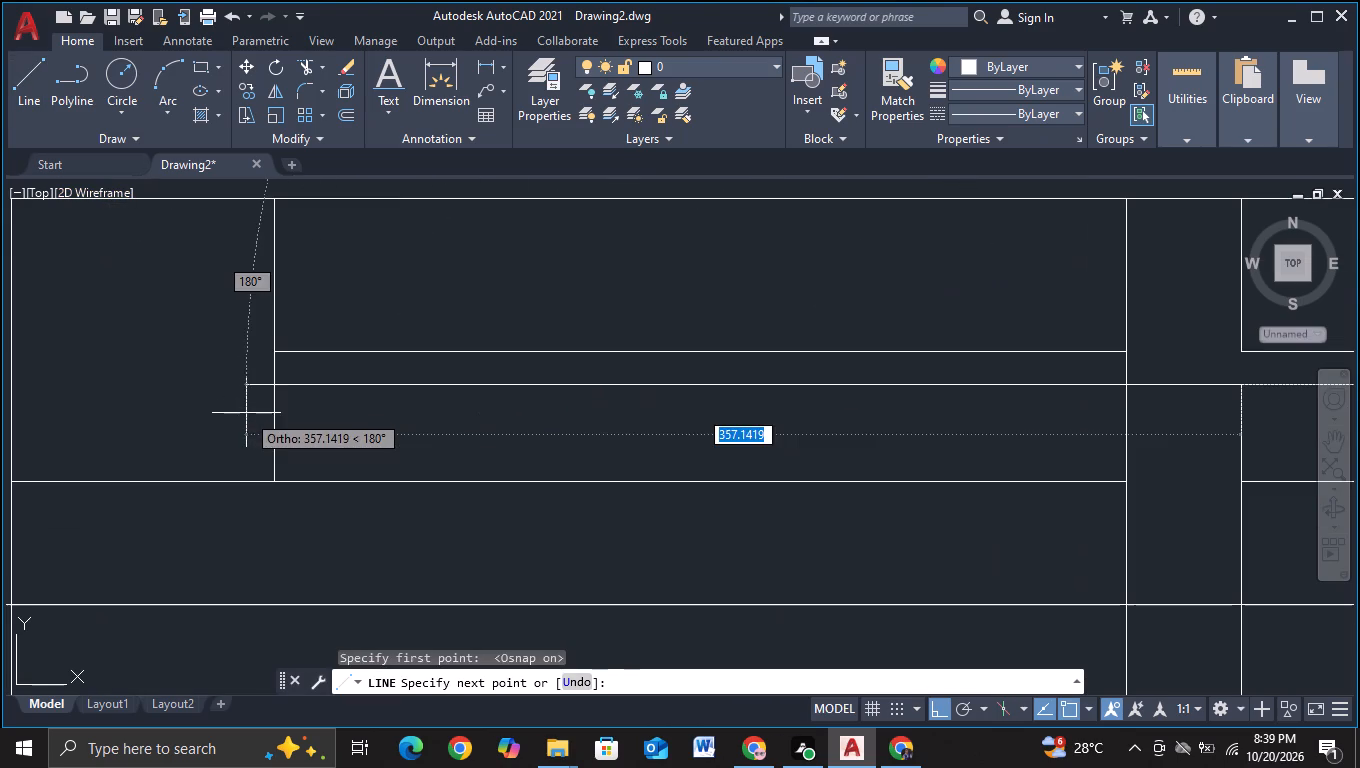
{"action": "left_click", "coordinate": [214, 373]}
{"action": "key", "text": "Escape"}
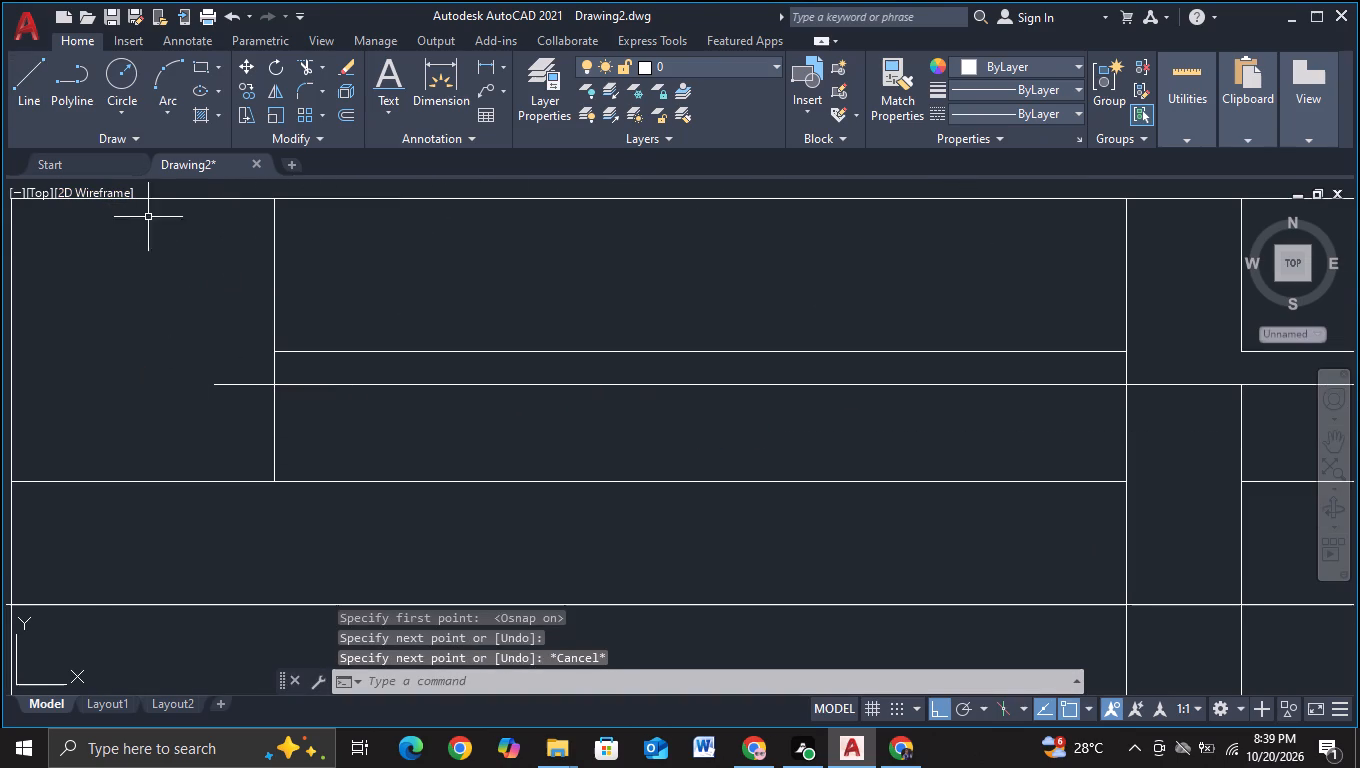
Trim the new horizontal line where it overhangs the window divider and where it crosses the column.
{"action": "left_click", "coordinate": [307, 69]}
{"action": "left_click_drag", "start_coordinate": [244, 407], "coordinate": [250, 319]}
{"action": "middle_click_drag", "start_coordinate": [596, 456], "coordinate": [277, 455]}
{"action": "left_click_drag", "start_coordinate": [876, 341], "coordinate": [875, 346]}
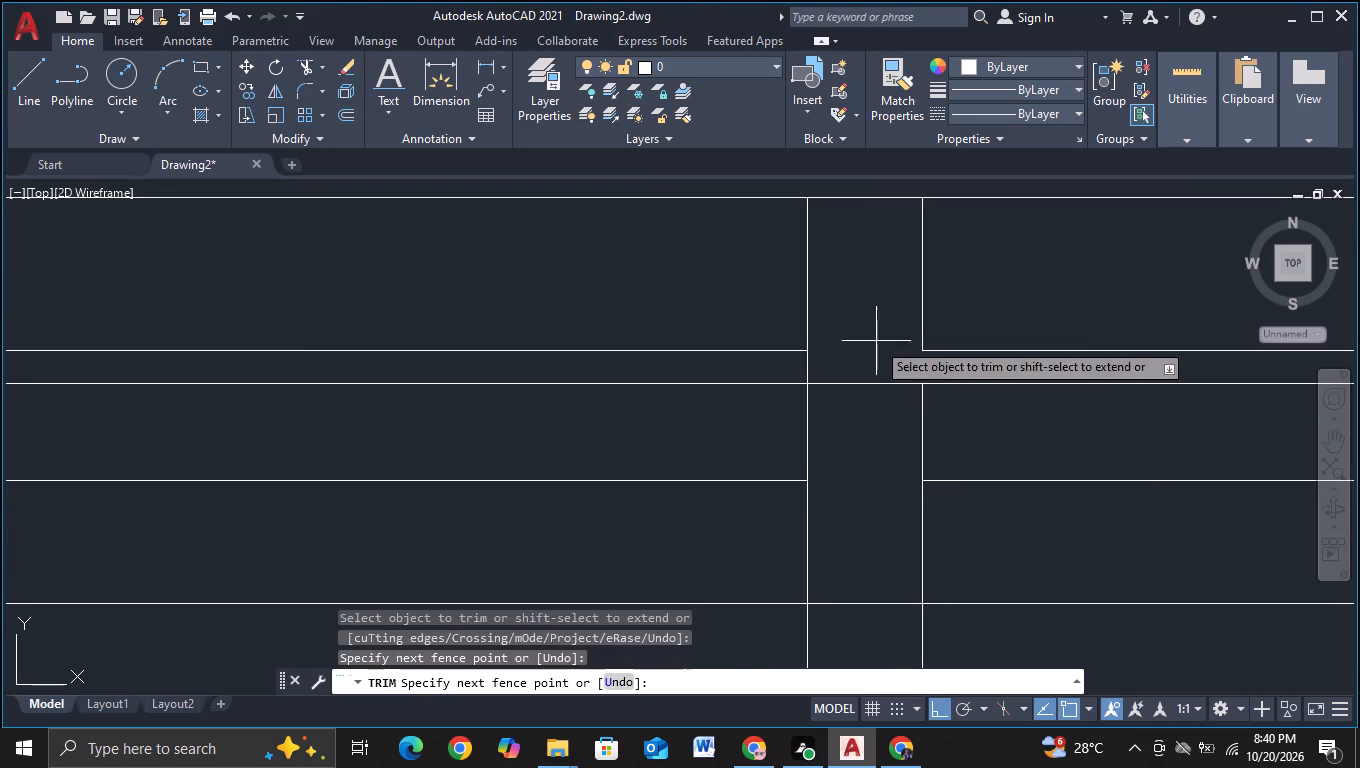
{"action": "left_click_drag", "start_coordinate": [875, 346], "coordinate": [863, 452]}
{"action": "key", "text": "Escape"}
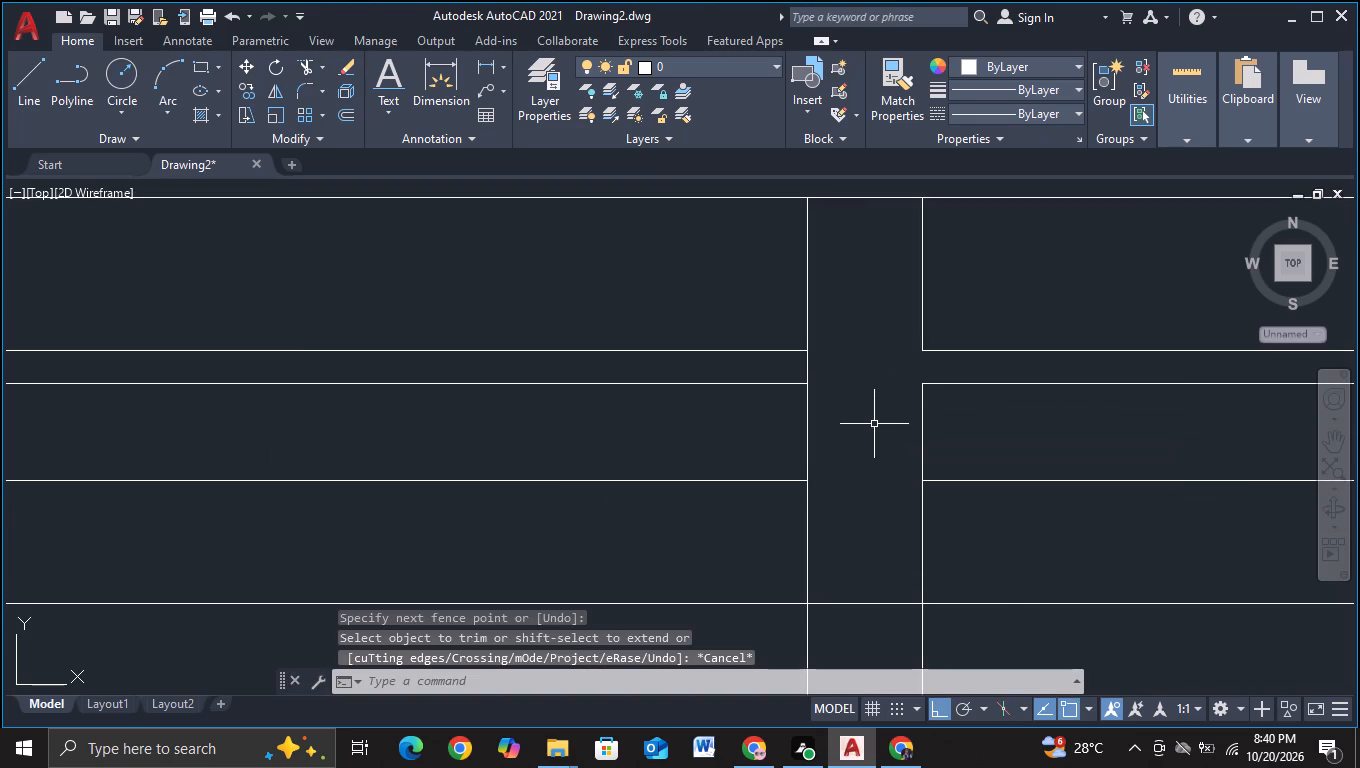
Extend the lower vertical edge beside the column upward to close the gap between the two horizontal window lines.
{"action": "key", "text": "e"}
{"action": "left_click", "coordinate": [922, 483]}
{"action": "left_click", "coordinate": [924, 391]}
{"action": "key", "text": "Escape"}
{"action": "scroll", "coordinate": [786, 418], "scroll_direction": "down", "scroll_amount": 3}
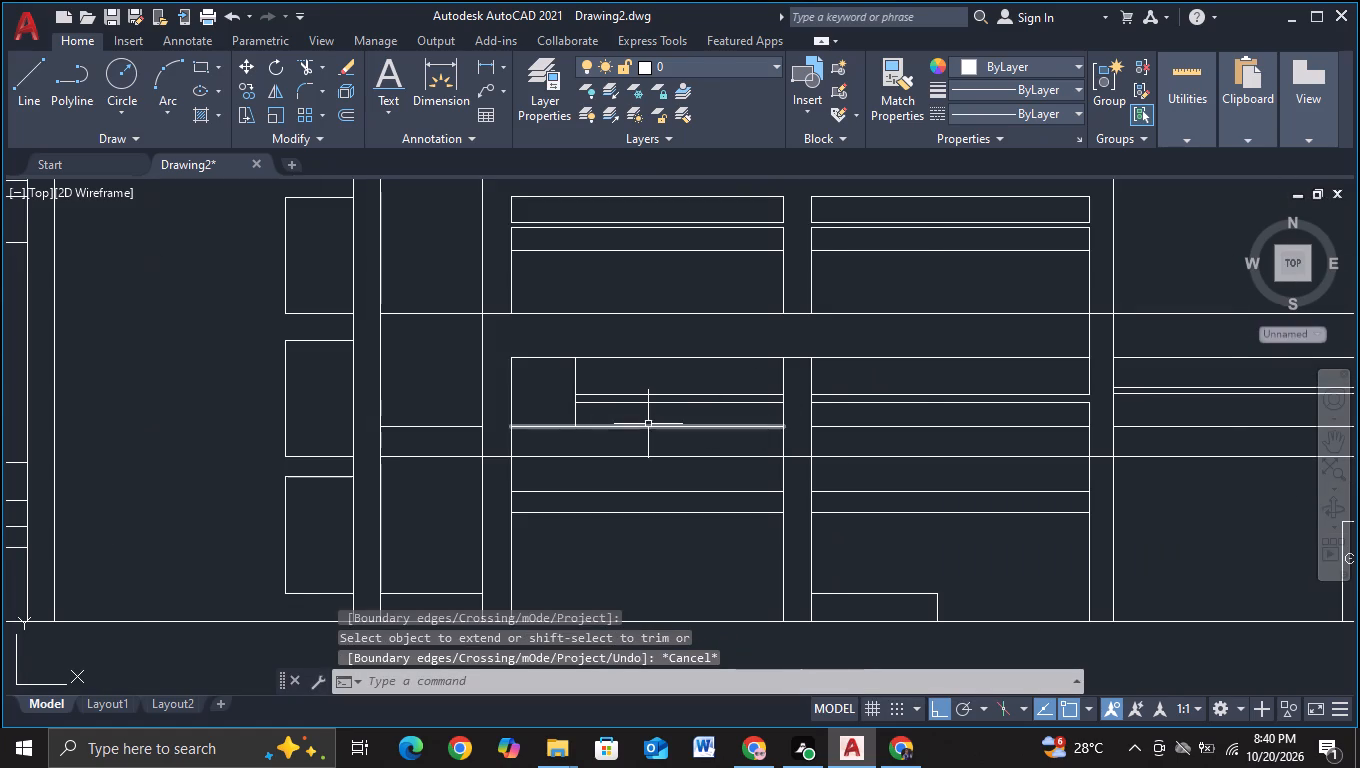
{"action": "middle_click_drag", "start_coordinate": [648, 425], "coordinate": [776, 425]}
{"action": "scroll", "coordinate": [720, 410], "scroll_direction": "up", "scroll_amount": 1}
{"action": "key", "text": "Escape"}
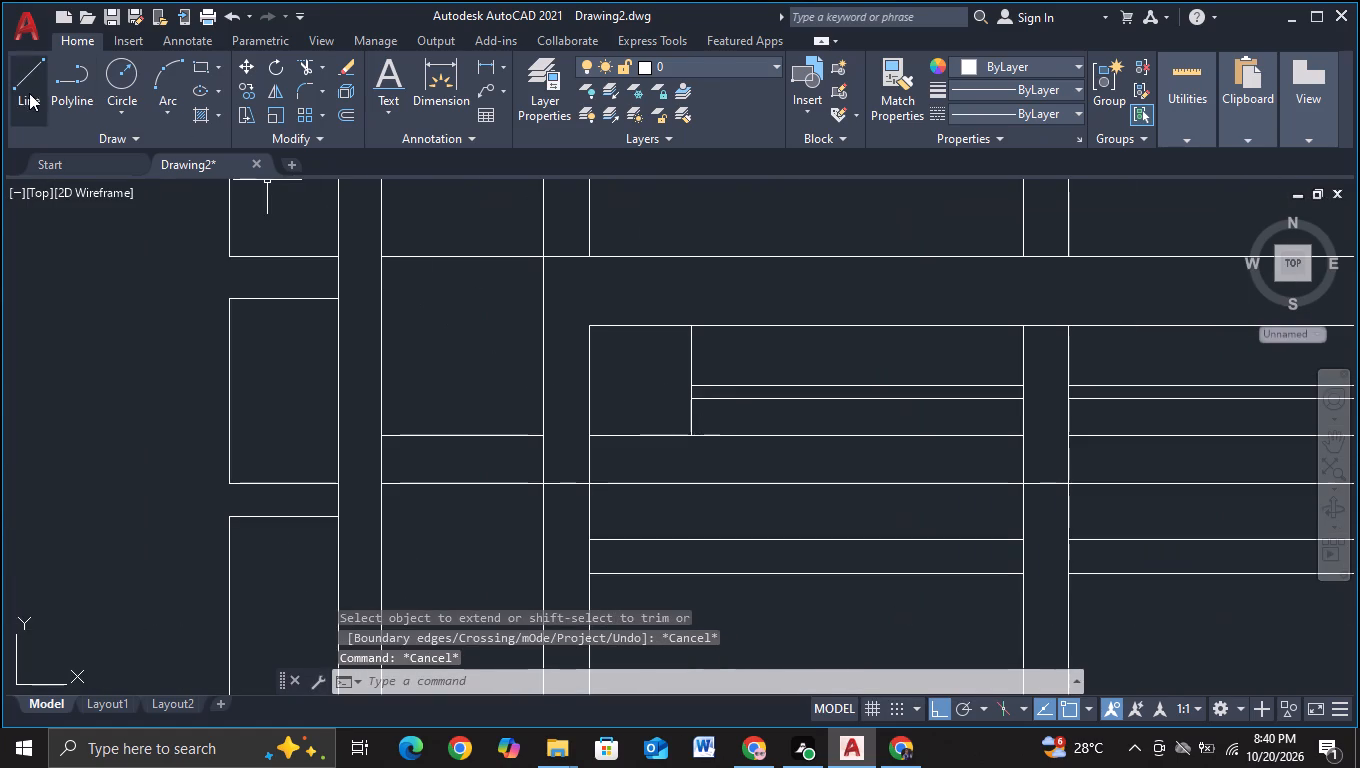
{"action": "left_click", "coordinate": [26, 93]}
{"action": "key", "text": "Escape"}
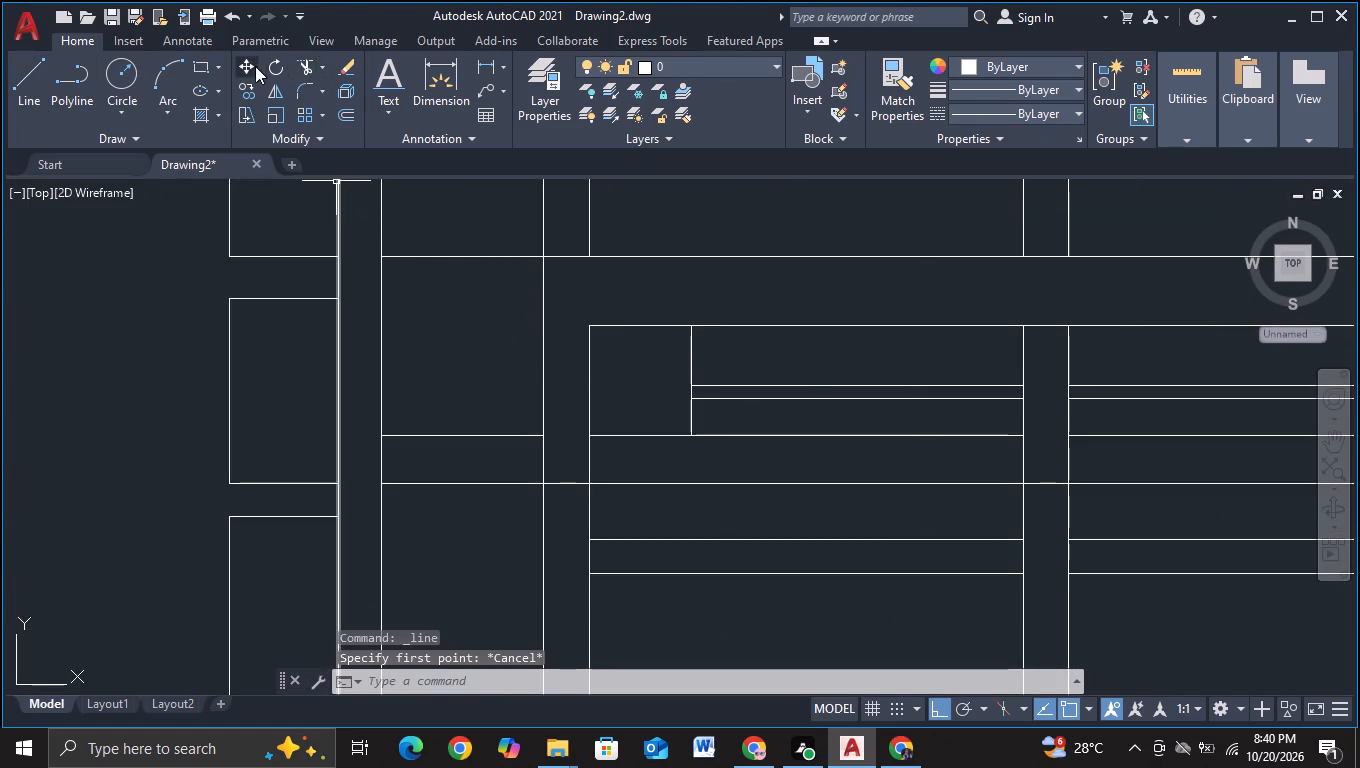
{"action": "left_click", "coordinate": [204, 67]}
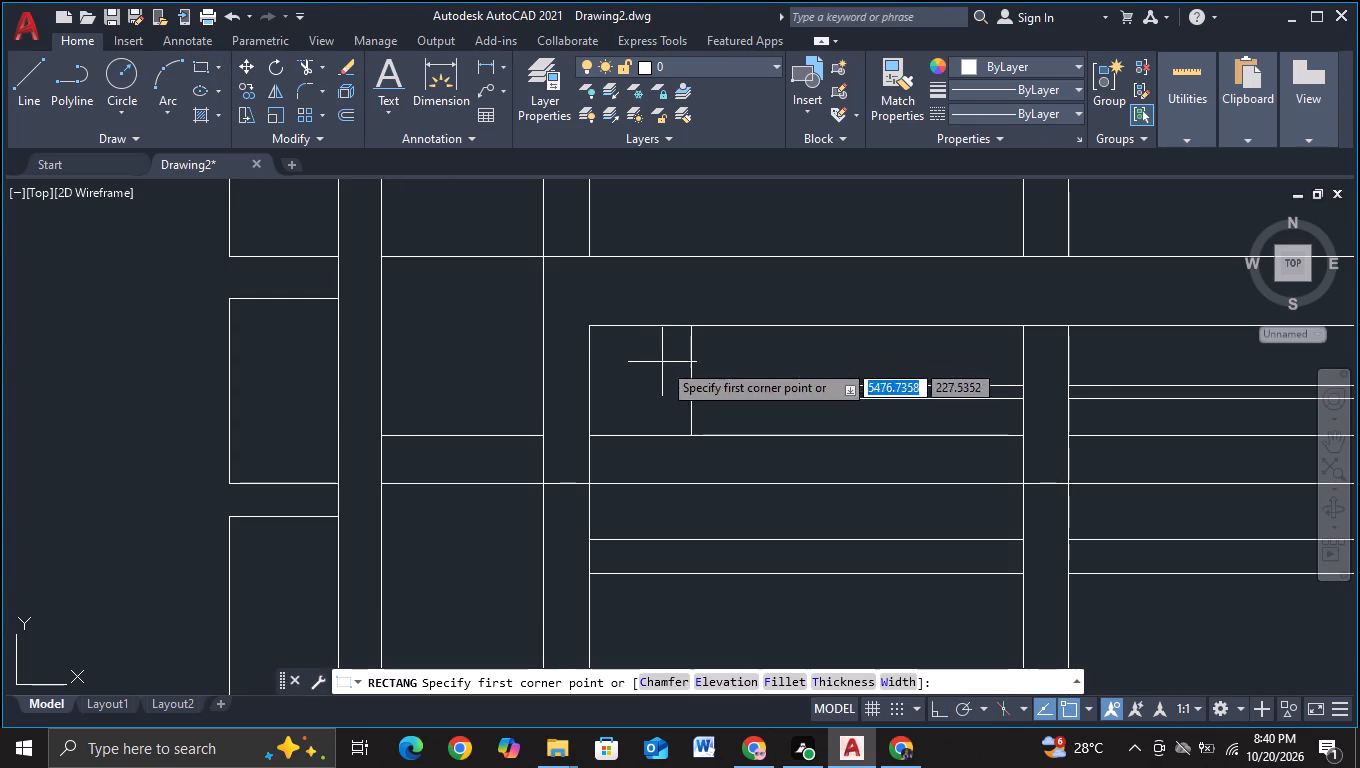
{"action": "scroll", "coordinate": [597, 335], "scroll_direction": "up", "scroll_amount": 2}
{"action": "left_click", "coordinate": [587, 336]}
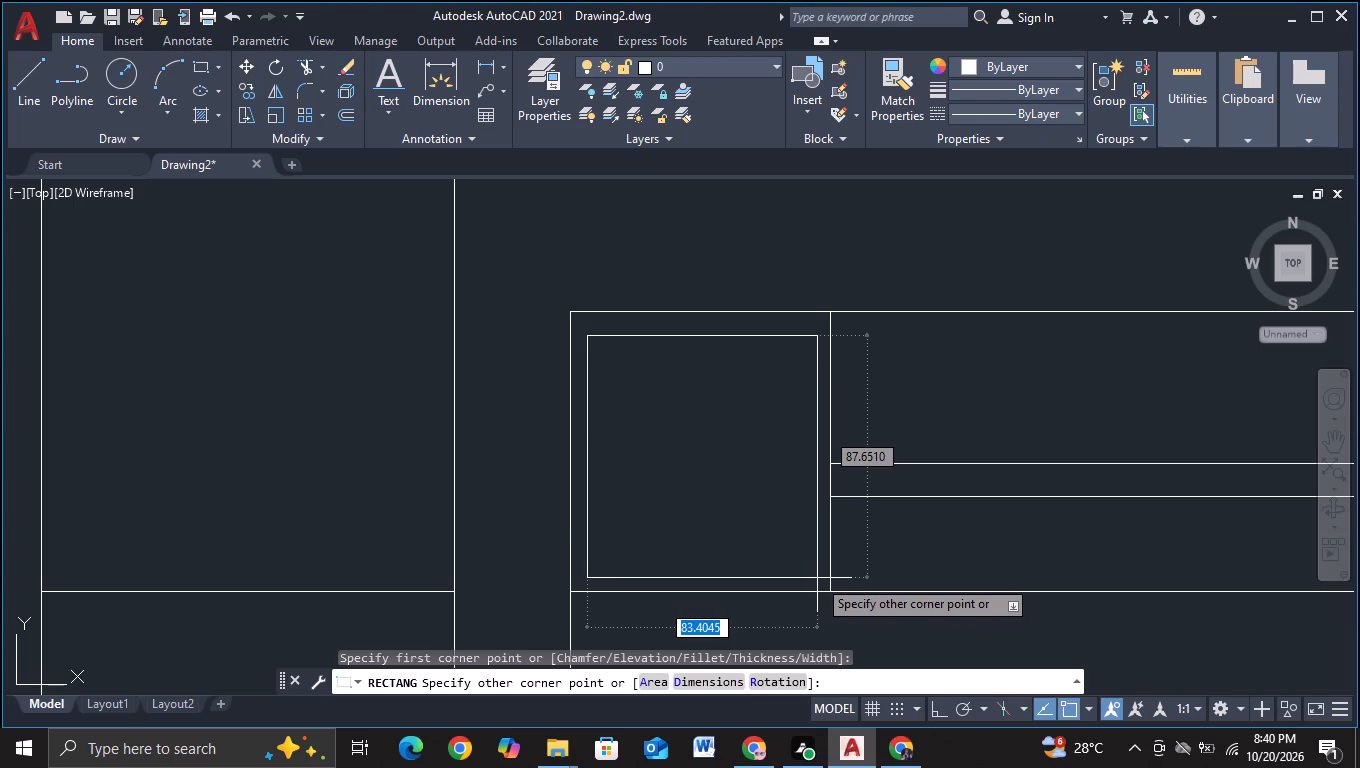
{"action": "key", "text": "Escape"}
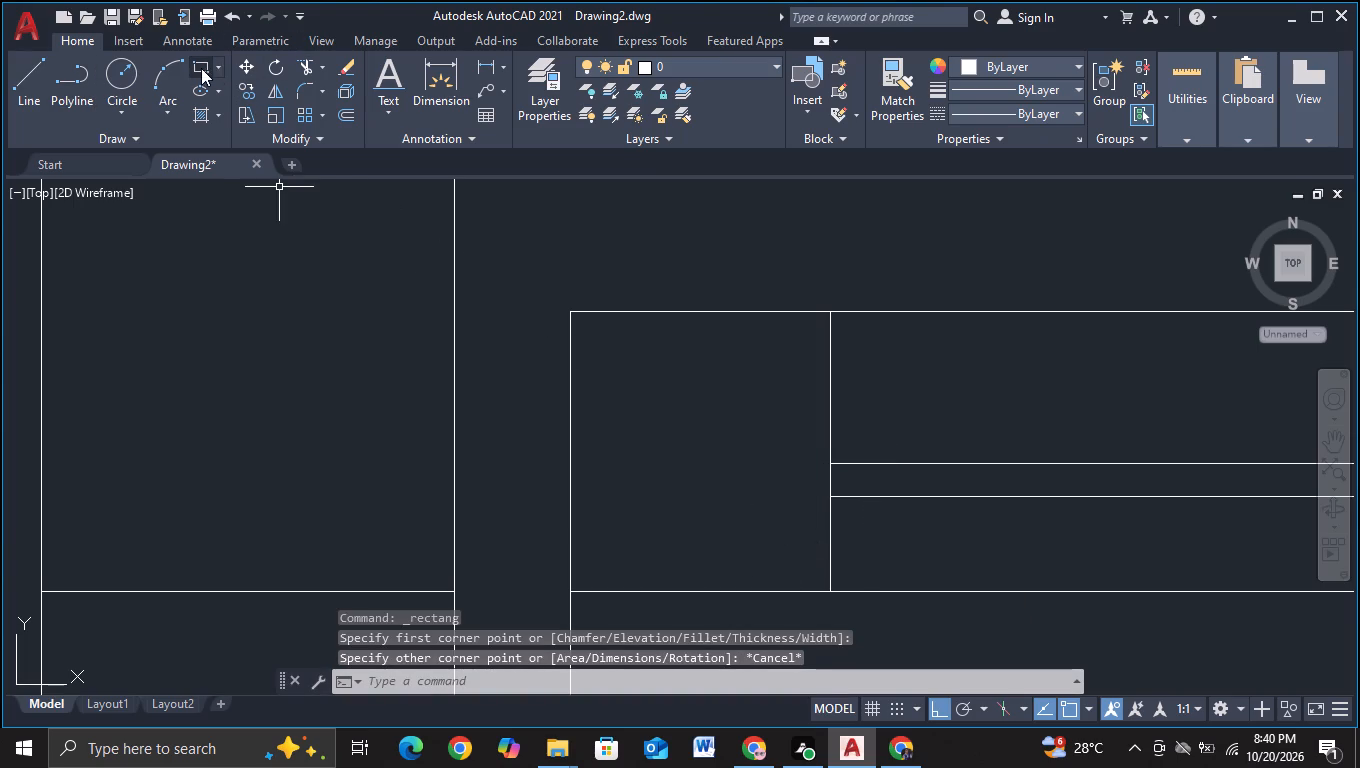
Draw an inset rectangle about 87 by 91 units inside the small panel at the left end of the first-floor window.
{"action": "left_click", "coordinate": [200, 68]}
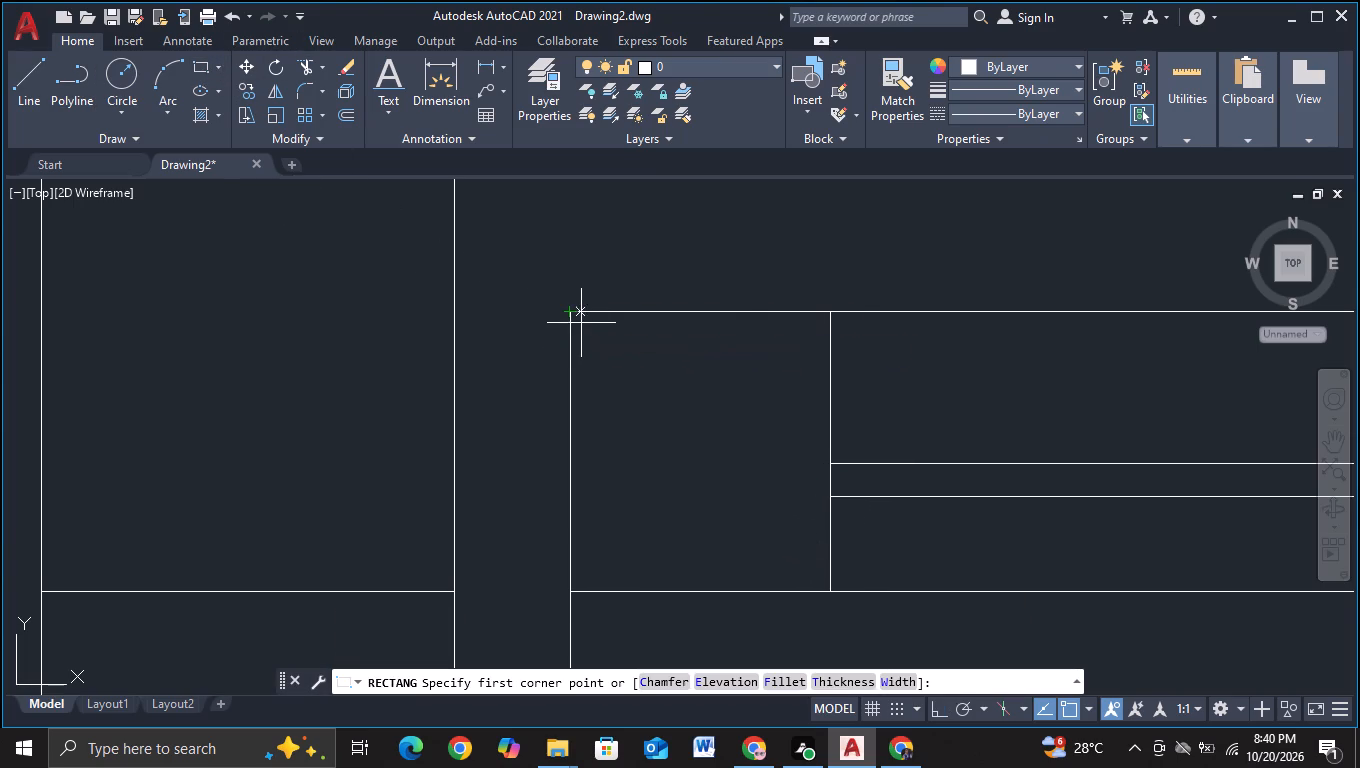
{"action": "left_click", "coordinate": [580, 324]}
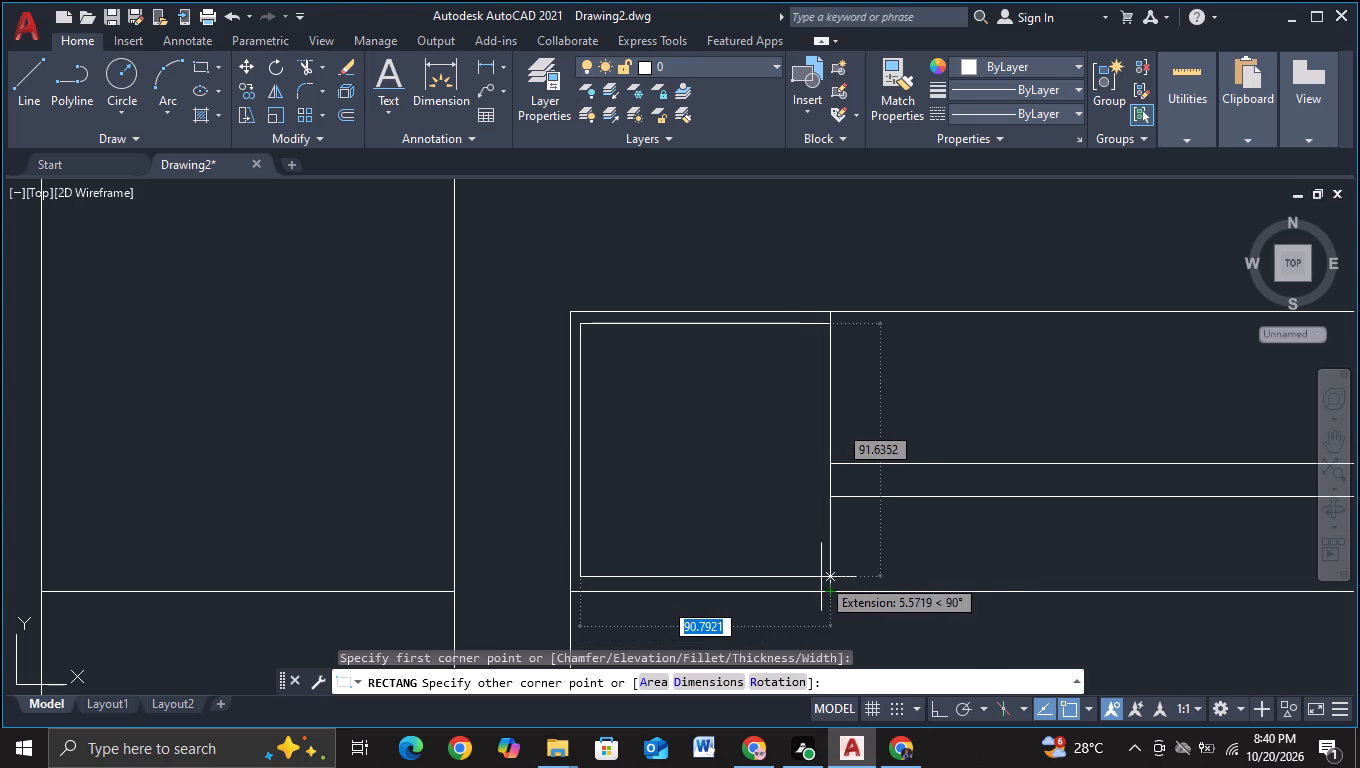
{"action": "scroll", "coordinate": [816, 576], "scroll_direction": "up", "scroll_amount": 1}
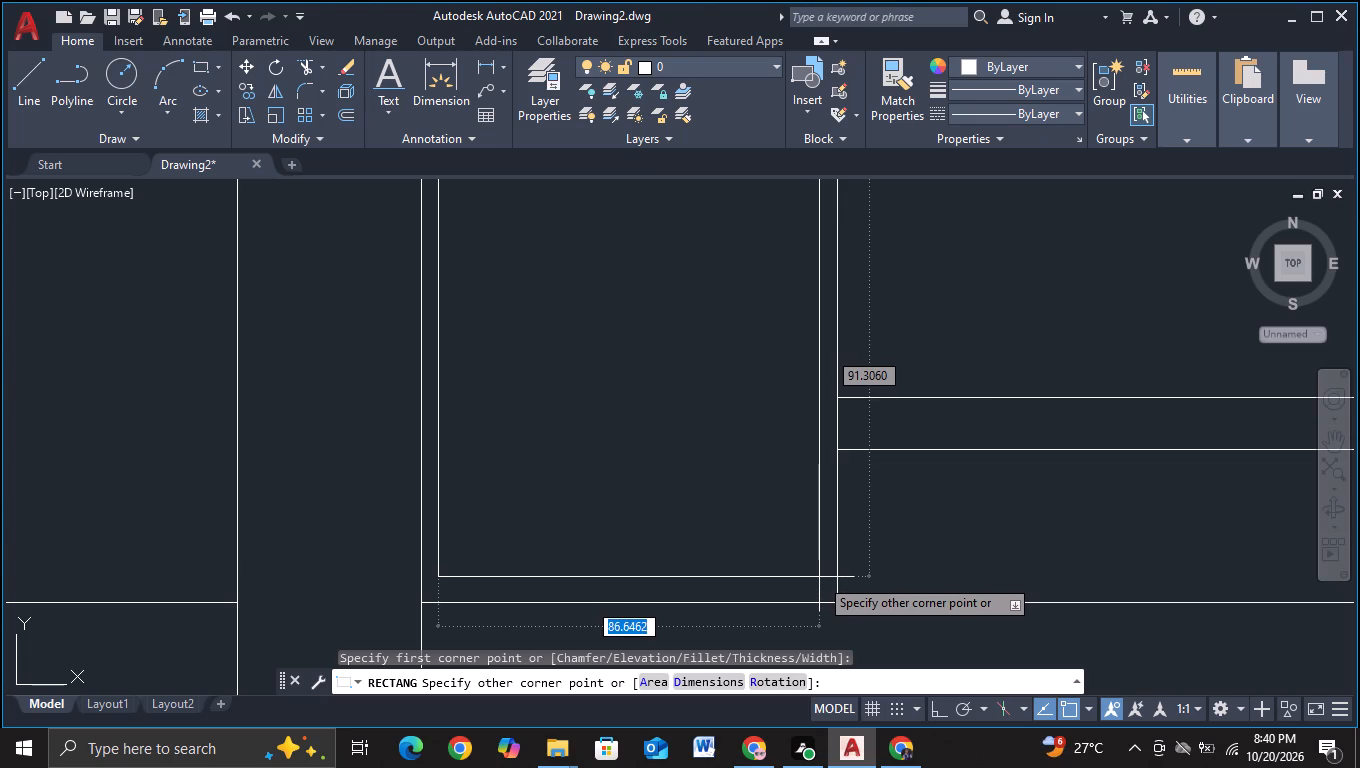
{"action": "left_click", "coordinate": [819, 577]}
{"action": "scroll", "coordinate": [819, 577], "scroll_direction": "down", "scroll_amount": 2}
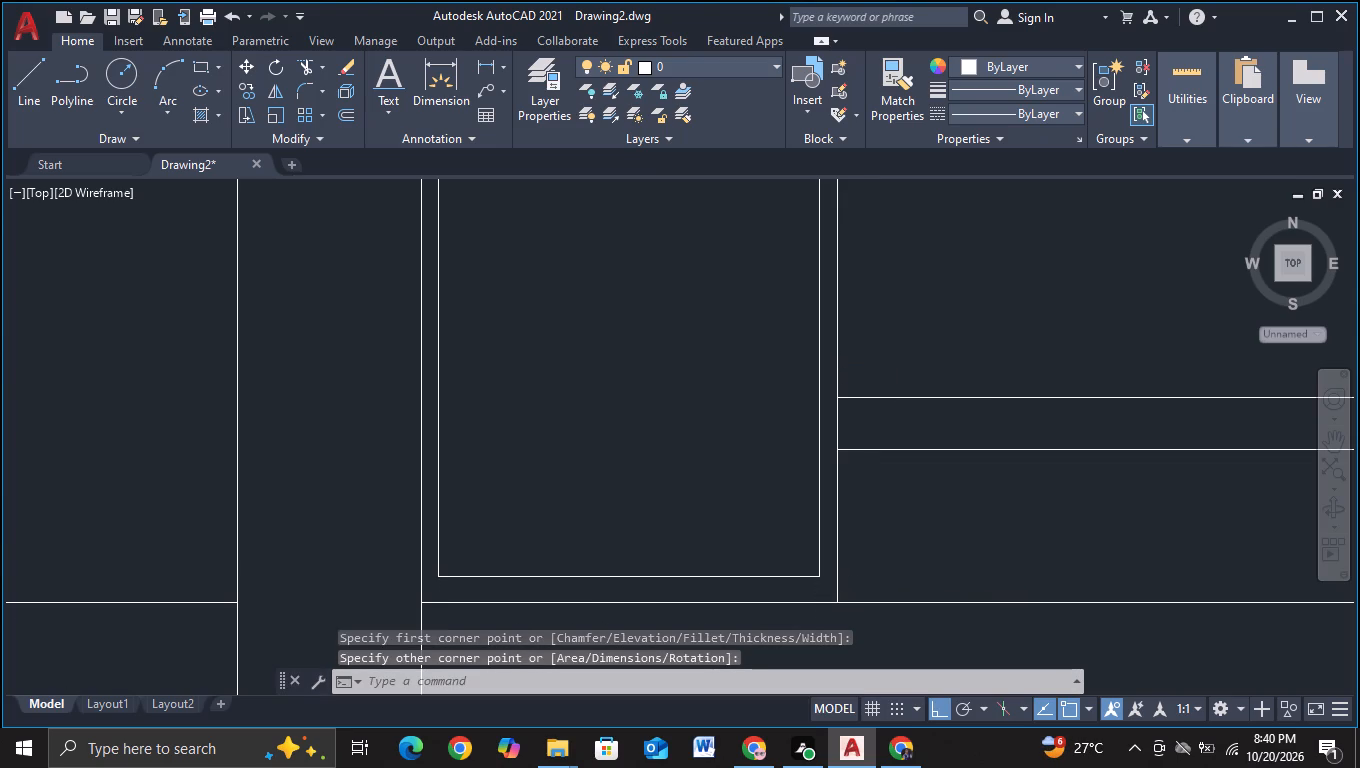
{"action": "scroll", "coordinate": [878, 564], "scroll_direction": "down", "scroll_amount": 1}
{"action": "key", "text": "Escape"}
Examine the elevation from the right-hand extension back across to the left wing.
{"action": "scroll", "coordinate": [973, 411], "scroll_direction": "down", "scroll_amount": 2}
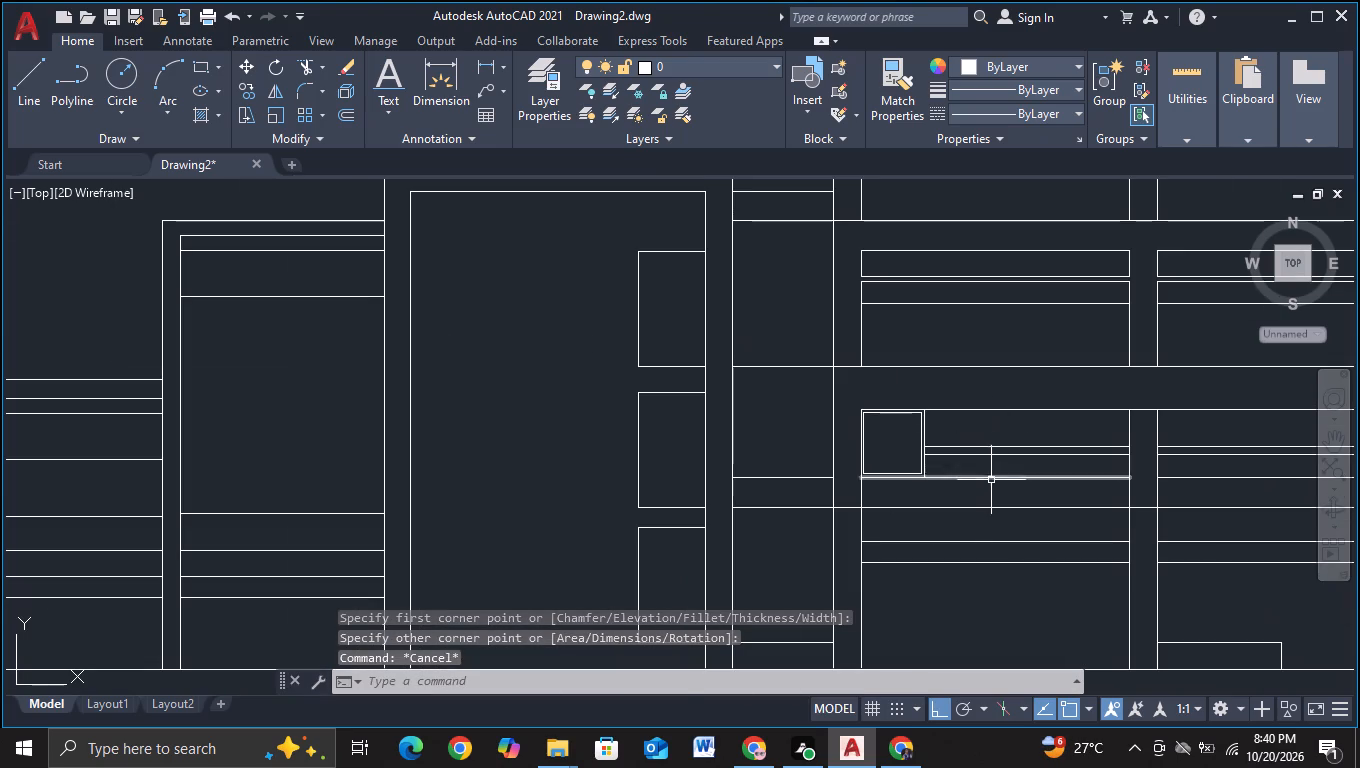
{"action": "middle_click_drag", "start_coordinate": [988, 622], "coordinate": [807, 556]}
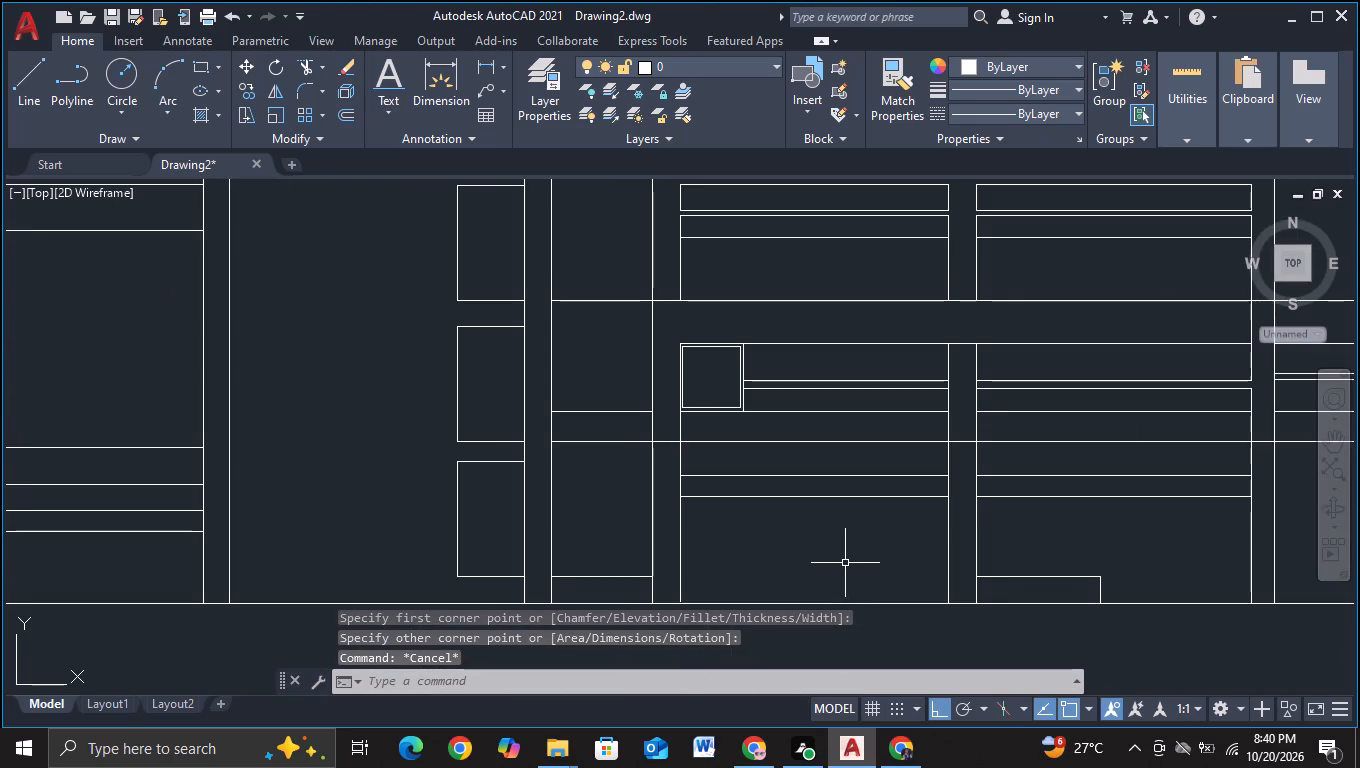
{"action": "middle_click_drag", "start_coordinate": [845, 563], "coordinate": [705, 541]}
{"action": "middle_click_drag", "start_coordinate": [747, 524], "coordinate": [745, 522]}
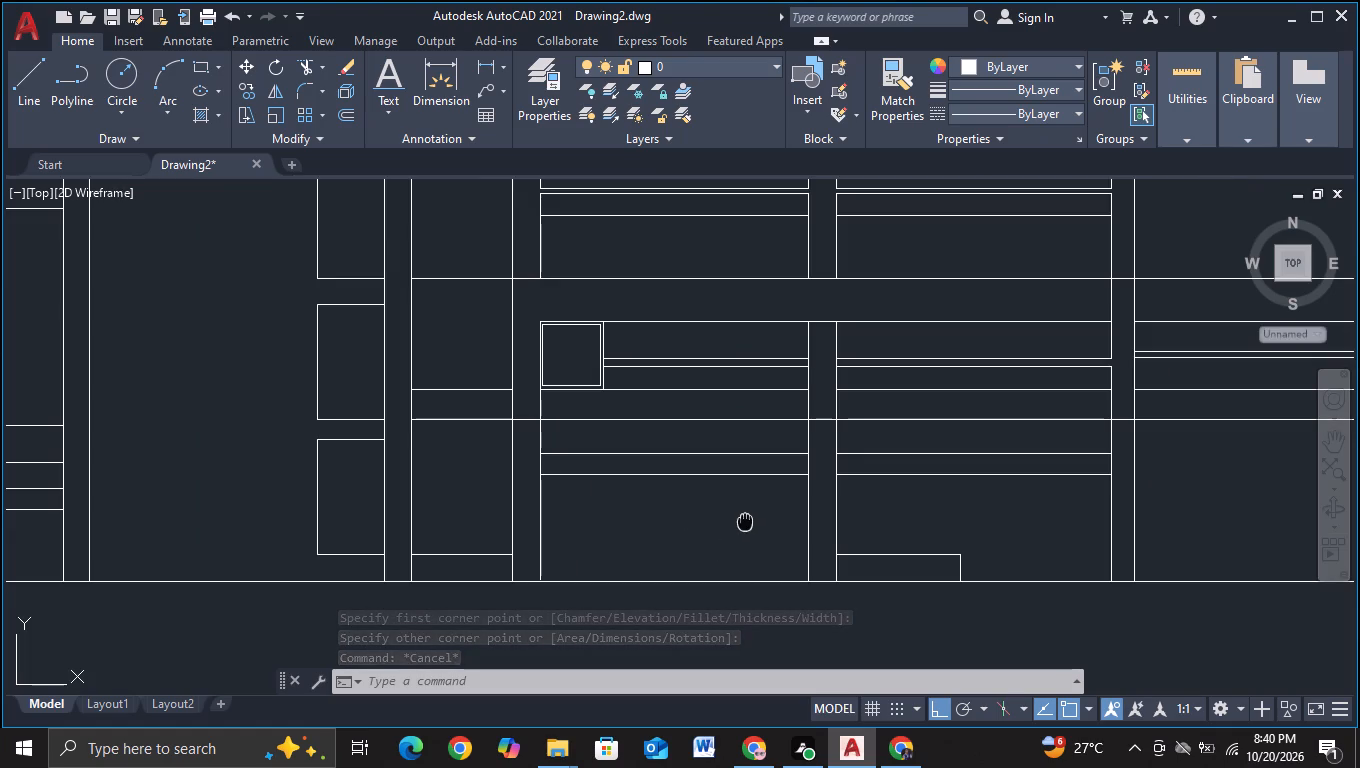
{"action": "middle_click_drag", "start_coordinate": [745, 522], "coordinate": [625, 484]}
{"action": "middle_click_drag", "start_coordinate": [619, 480], "coordinate": [505, 504]}
{"action": "scroll", "coordinate": [944, 456], "scroll_direction": "down", "scroll_amount": 1}
{"action": "middle_click", "coordinate": [965, 485]}
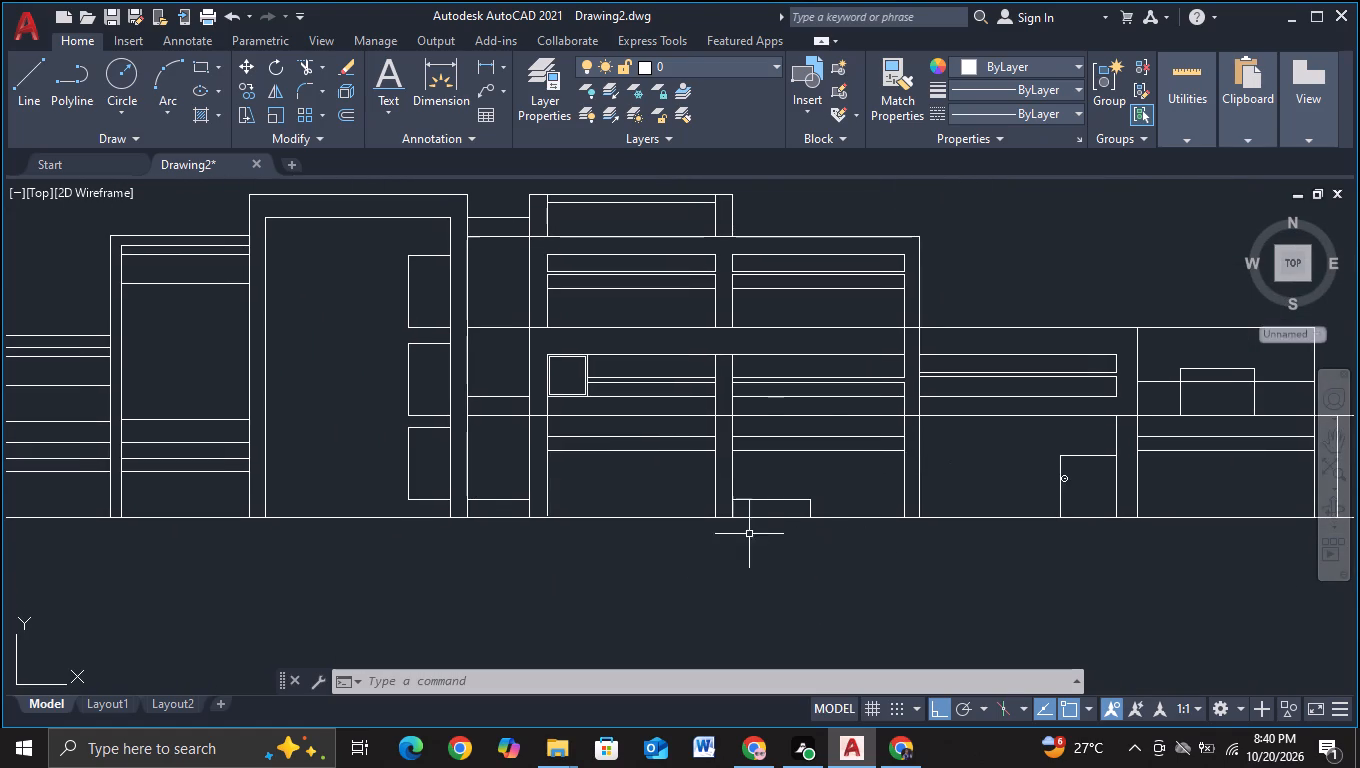
{"action": "scroll", "coordinate": [686, 548], "scroll_direction": "down", "scroll_amount": 1}
{"action": "middle_click_drag", "start_coordinate": [636, 568], "coordinate": [766, 506]}
{"action": "scroll", "coordinate": [592, 498], "scroll_direction": "up", "scroll_amount": 1}
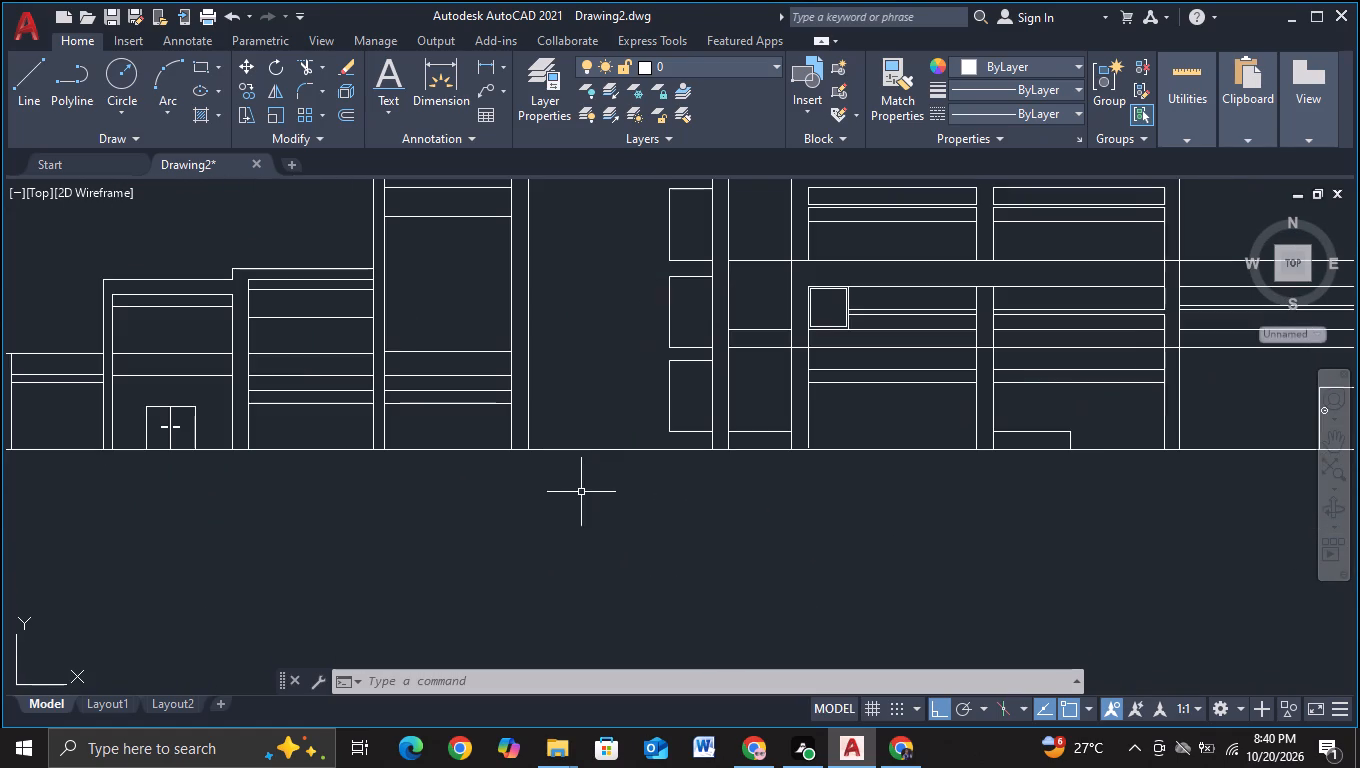
{"action": "middle_click_drag", "start_coordinate": [510, 478], "coordinate": [524, 561]}
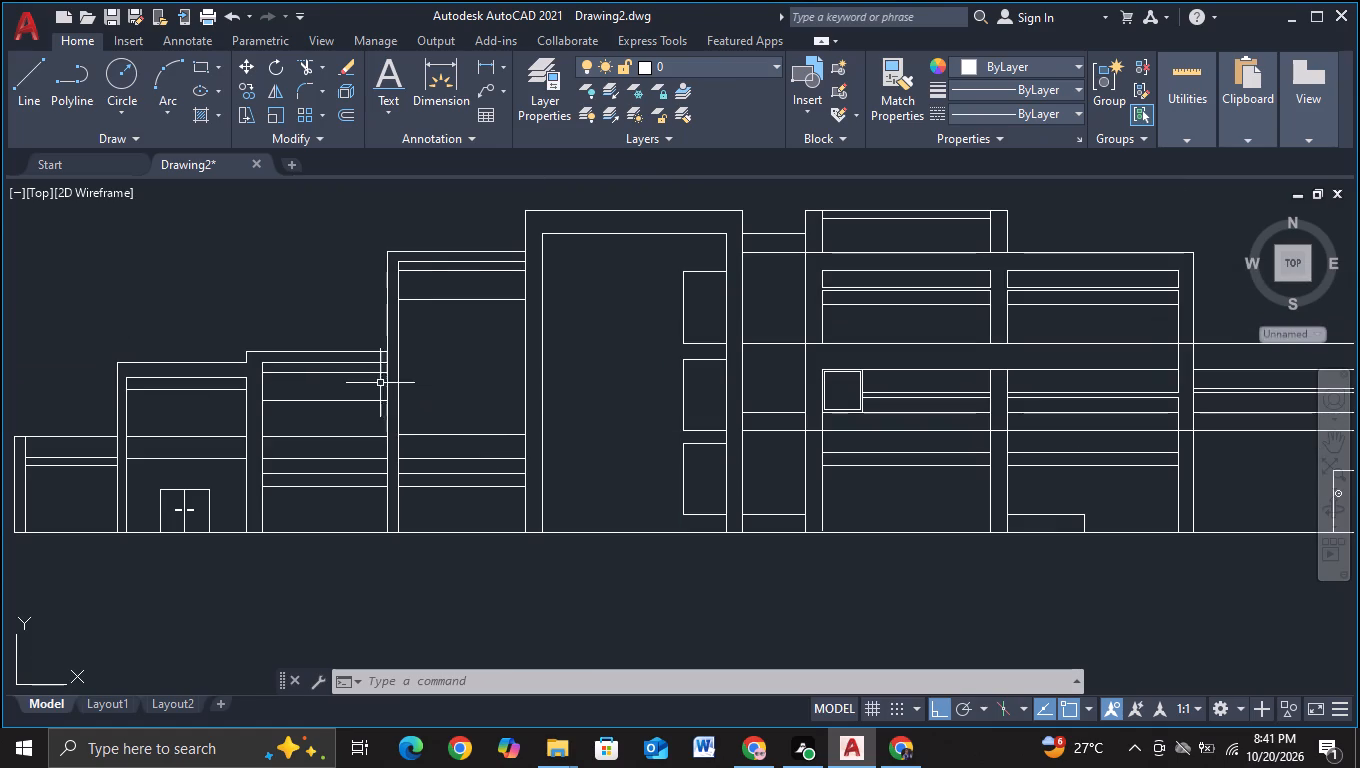
Copy the middle horizontal line in the upper part of the bay beside the door bay about 6 units up, turning object snap off.
{"action": "scroll", "coordinate": [370, 376], "scroll_direction": "up", "scroll_amount": 2}
{"action": "middle_click_drag", "start_coordinate": [301, 426], "coordinate": [648, 409]}
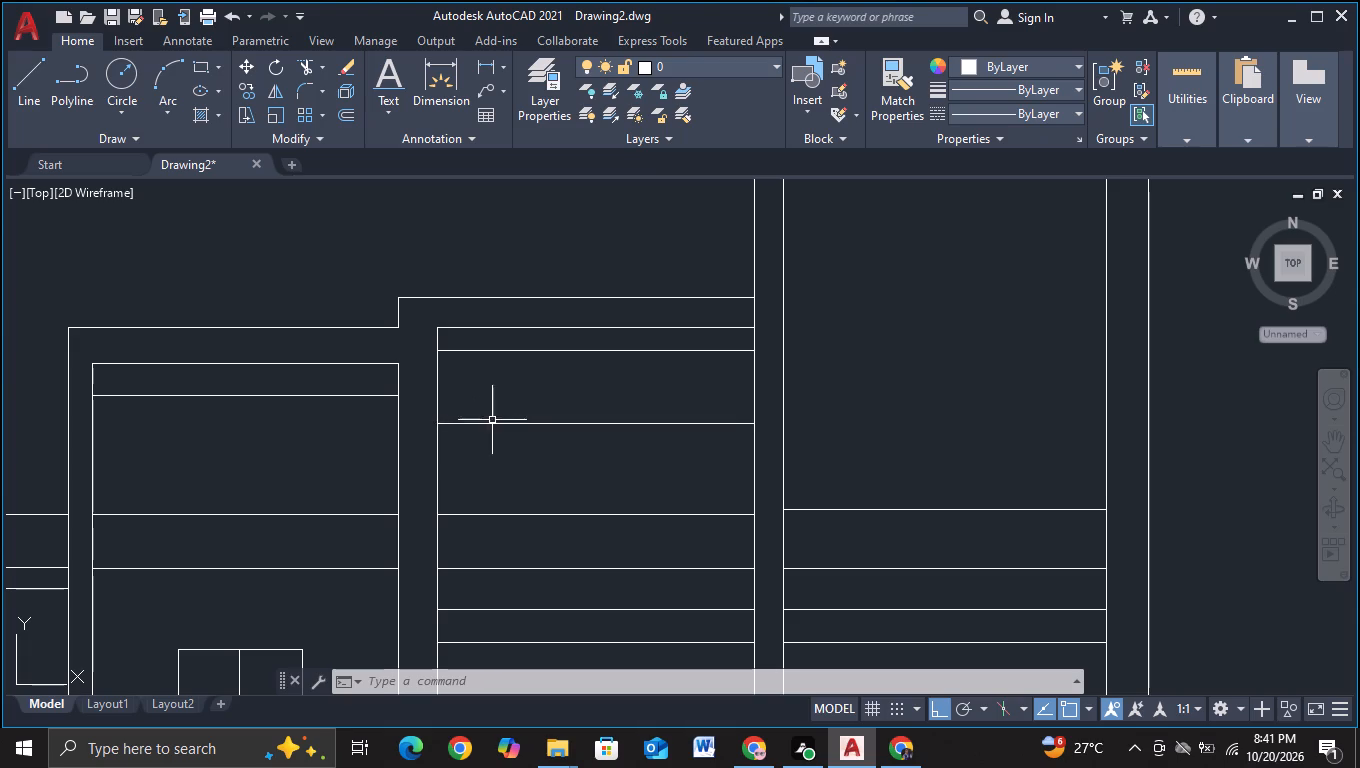
{"action": "left_click", "coordinate": [602, 423]}
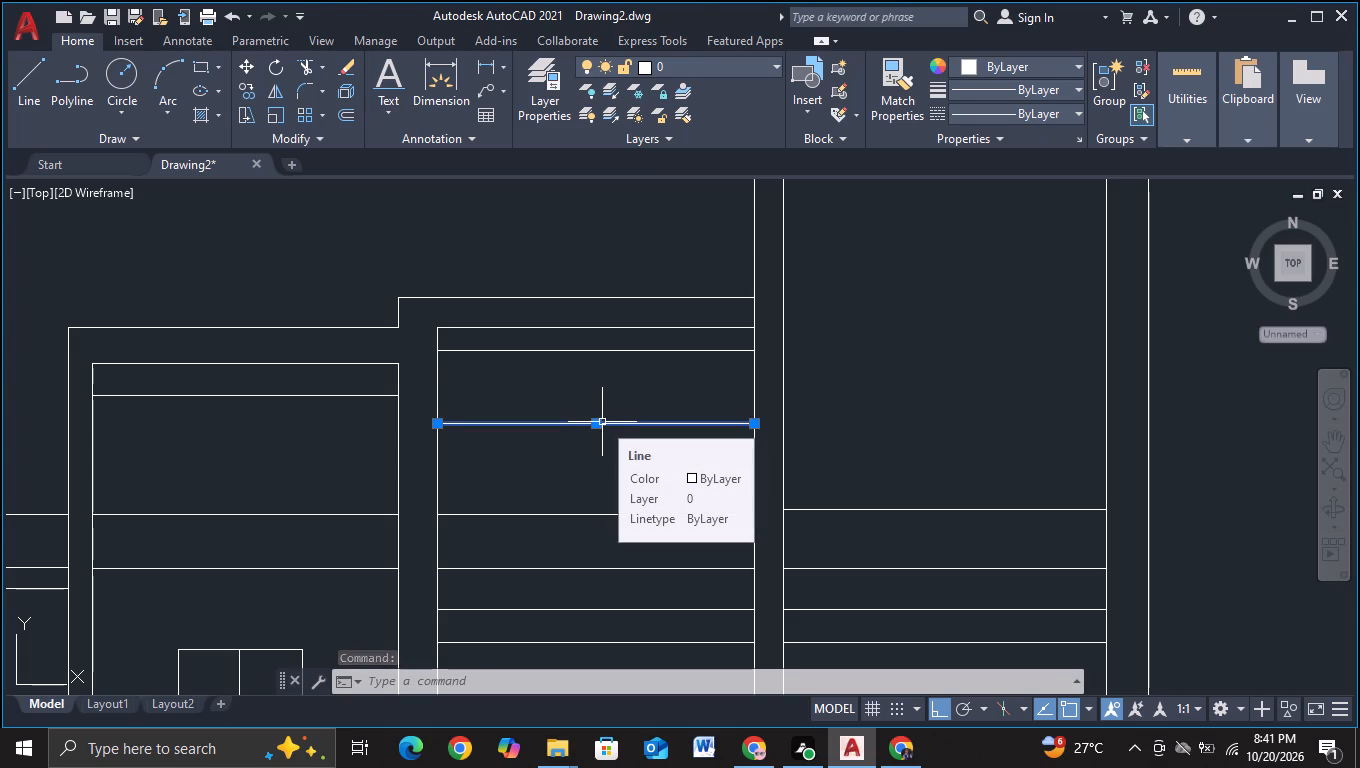
{"action": "scroll", "coordinate": [602, 422], "scroll_direction": "down", "scroll_amount": 1}
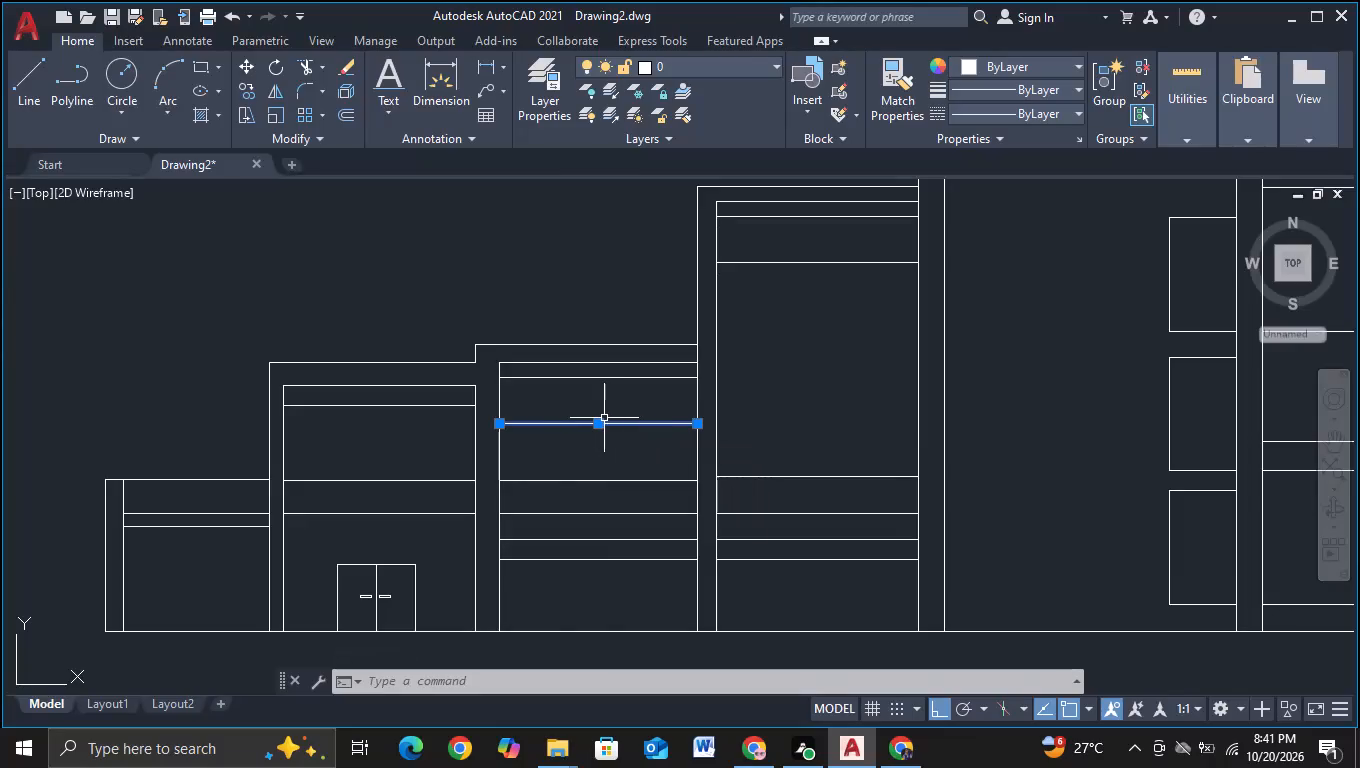
{"action": "key", "text": "c"}
{"action": "left_click", "coordinate": [652, 475]}
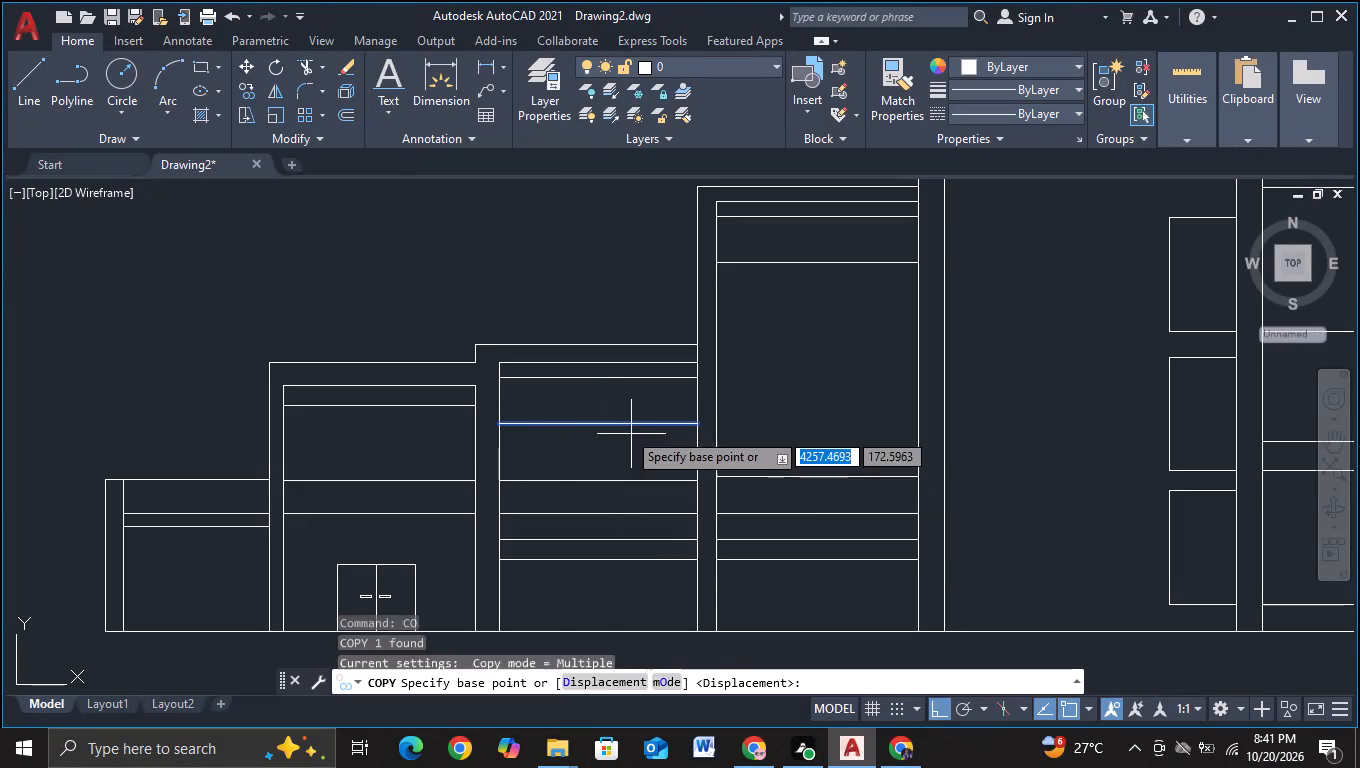
{"action": "left_click", "coordinate": [626, 430]}
{"action": "scroll", "coordinate": [626, 424], "scroll_direction": "up", "scroll_amount": 2}
{"action": "scroll", "coordinate": [732, 387], "scroll_direction": "up", "scroll_amount": 1}
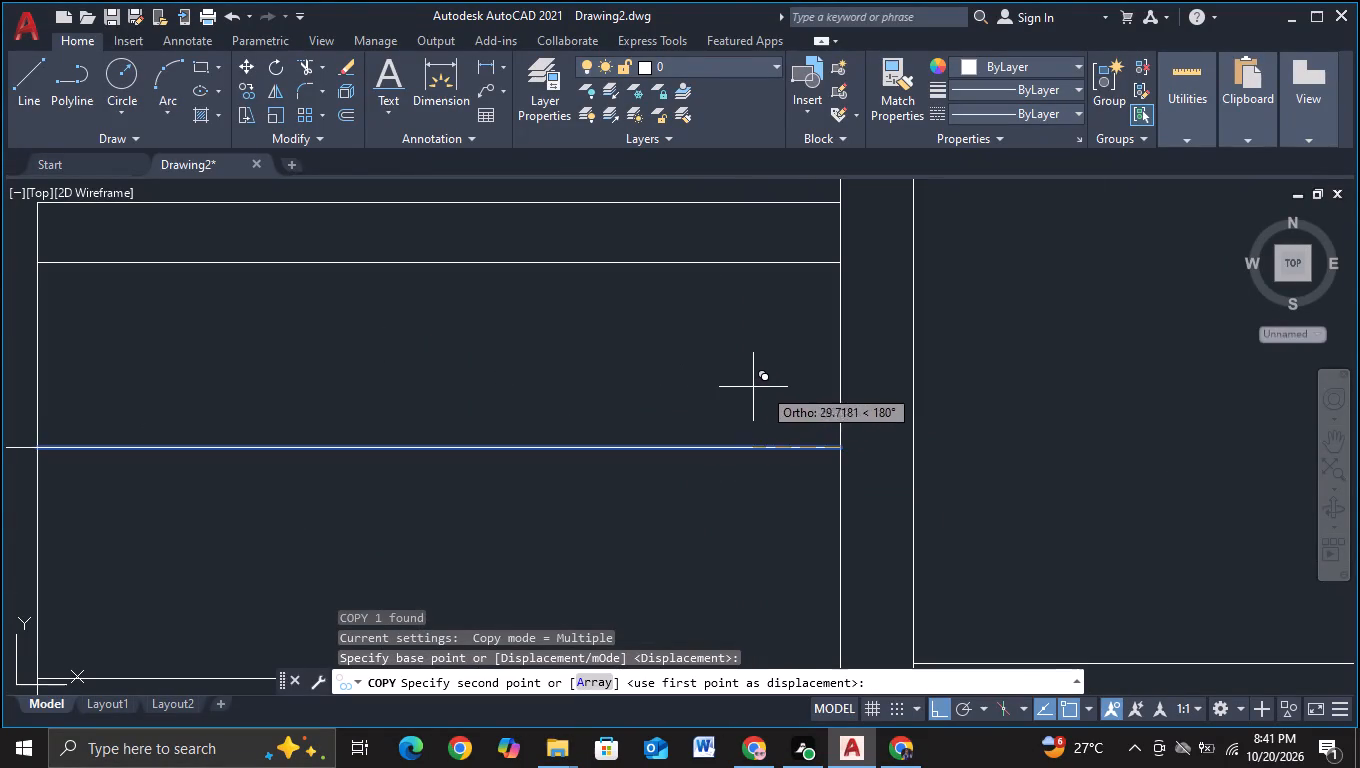
{"action": "scroll", "coordinate": [779, 420], "scroll_direction": "up", "scroll_amount": 1}
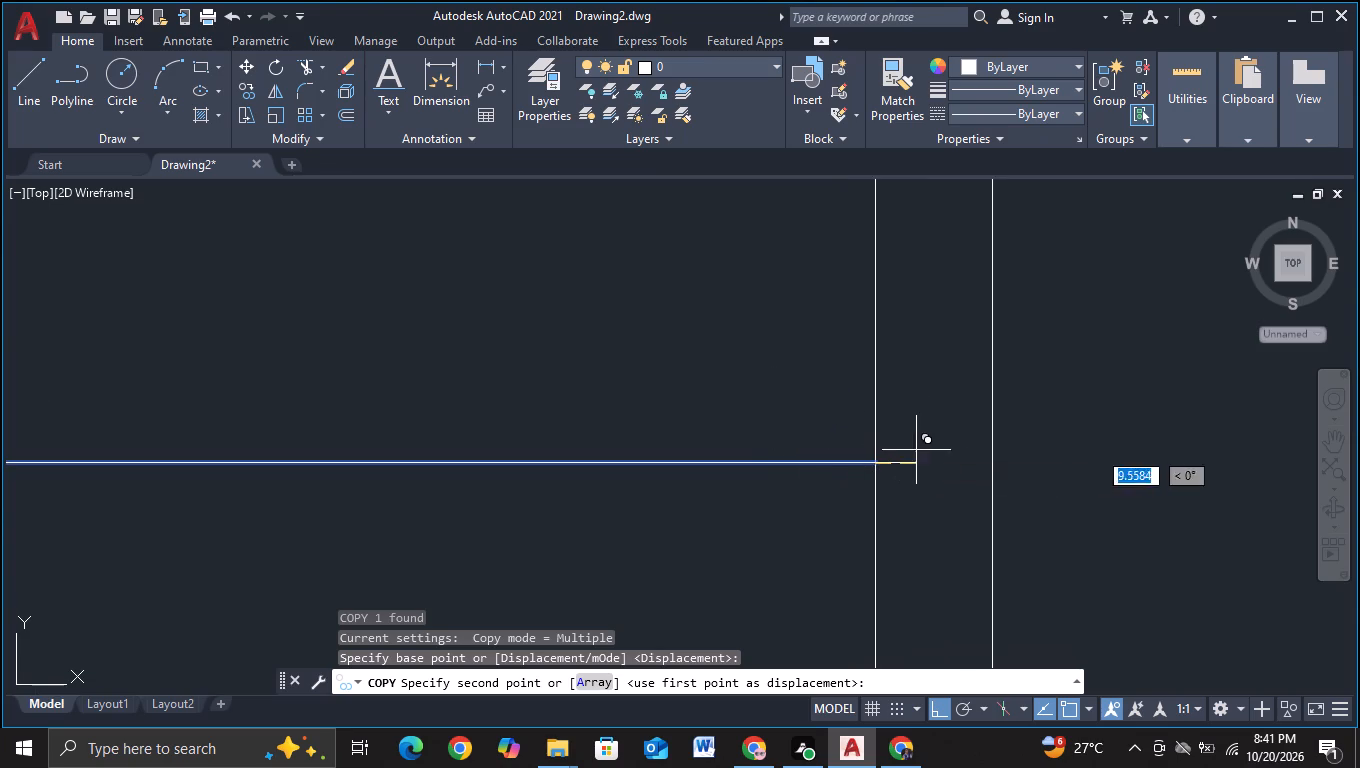
{"action": "left_click", "coordinate": [884, 438]}
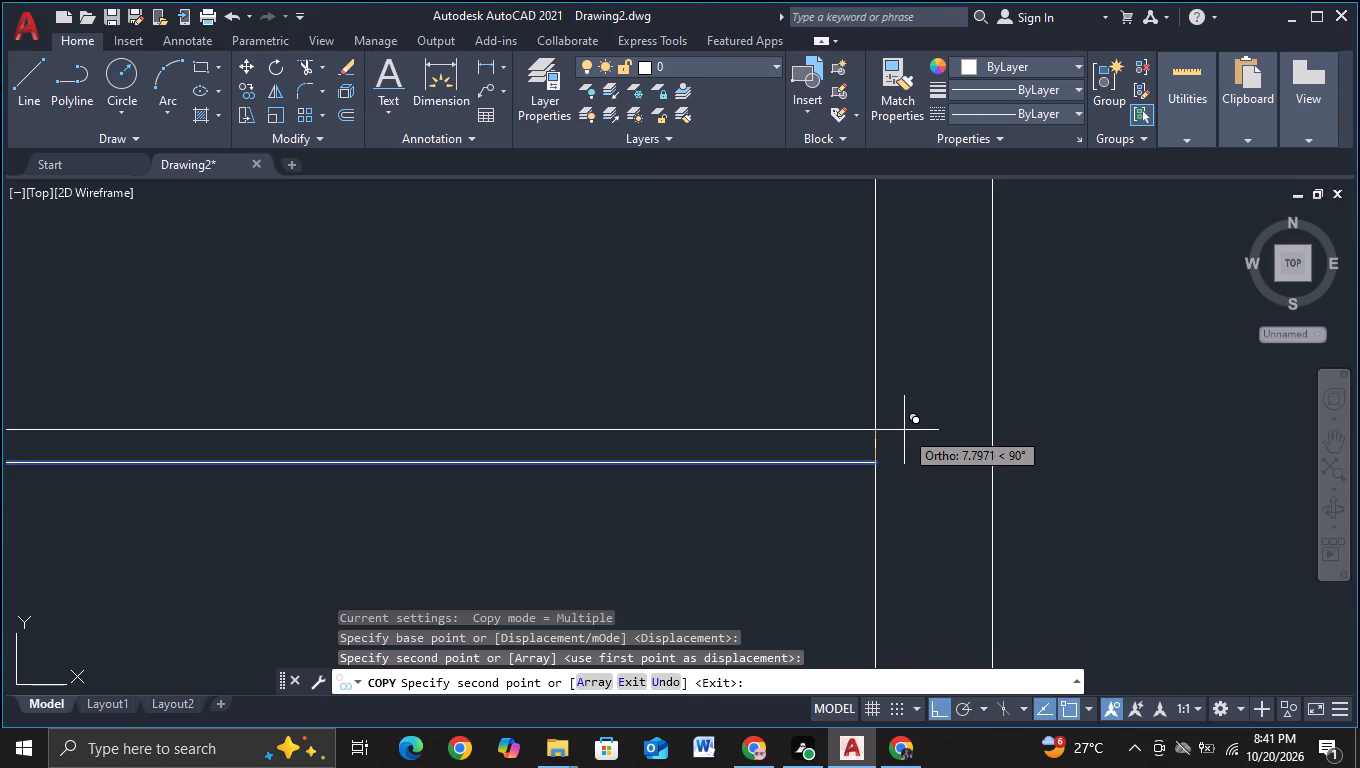
{"action": "key", "text": "F3"}
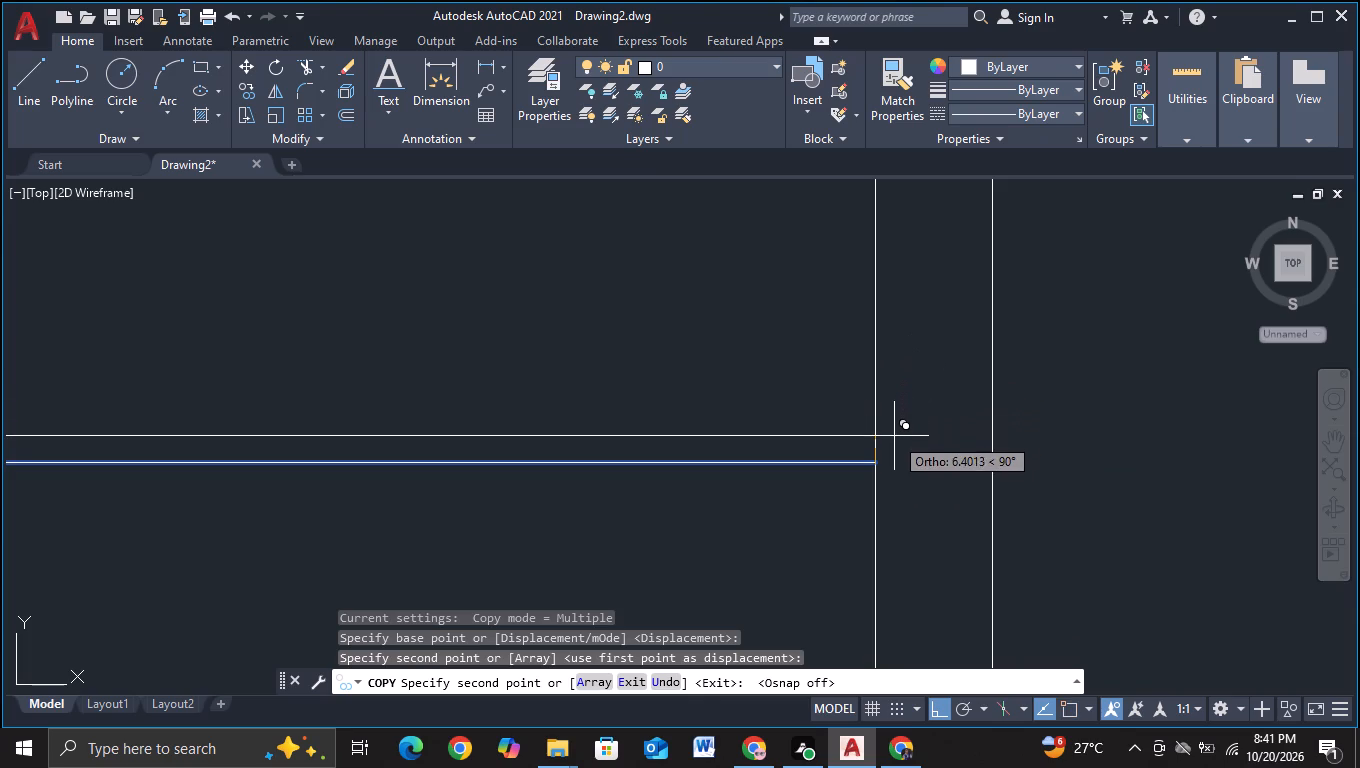
{"action": "left_click", "coordinate": [894, 436]}
Place another copy of the same line about 32 units straight below the original.
{"action": "scroll", "coordinate": [894, 436], "scroll_direction": "down", "scroll_amount": 1}
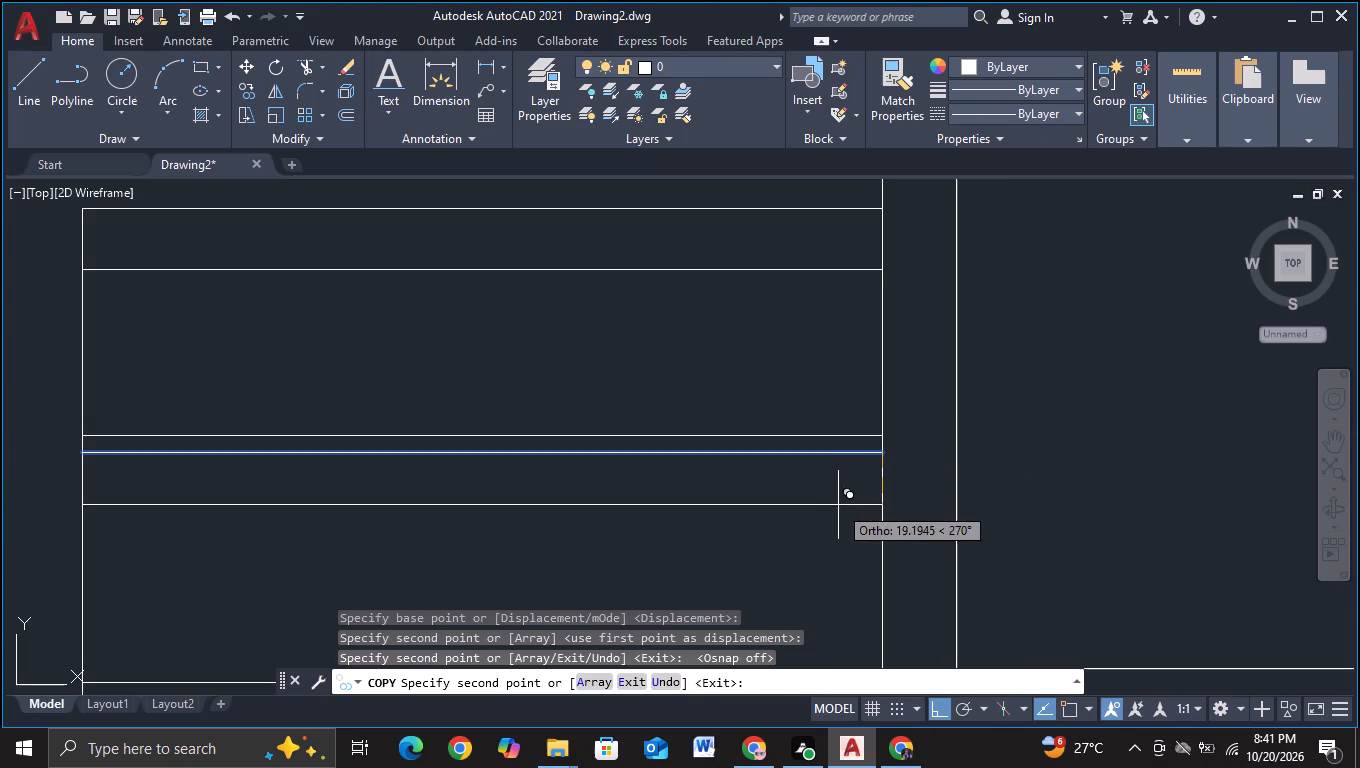
{"action": "middle_click_drag", "start_coordinate": [838, 505], "coordinate": [884, 434]}
{"action": "middle_click_drag", "start_coordinate": [844, 494], "coordinate": [855, 449]}
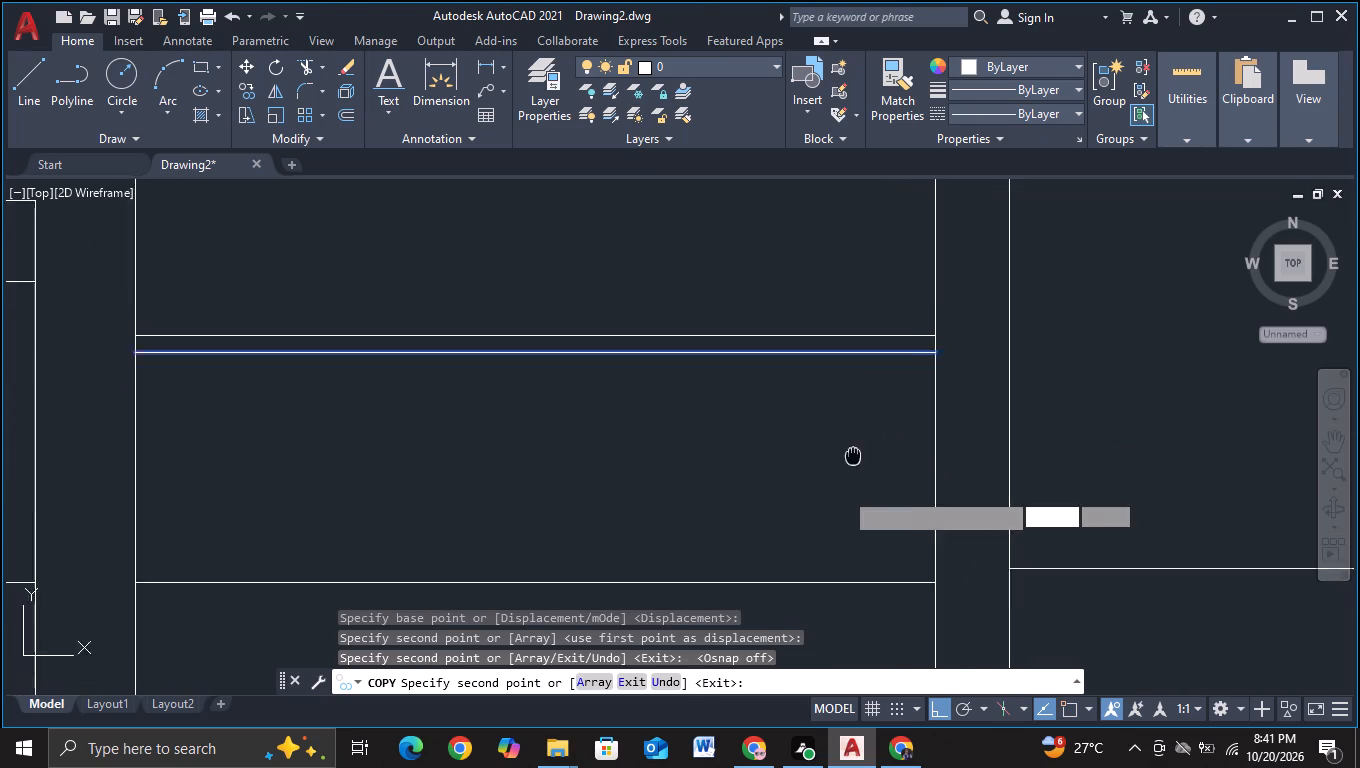
{"action": "middle_click_drag", "start_coordinate": [855, 449], "coordinate": [856, 446]}
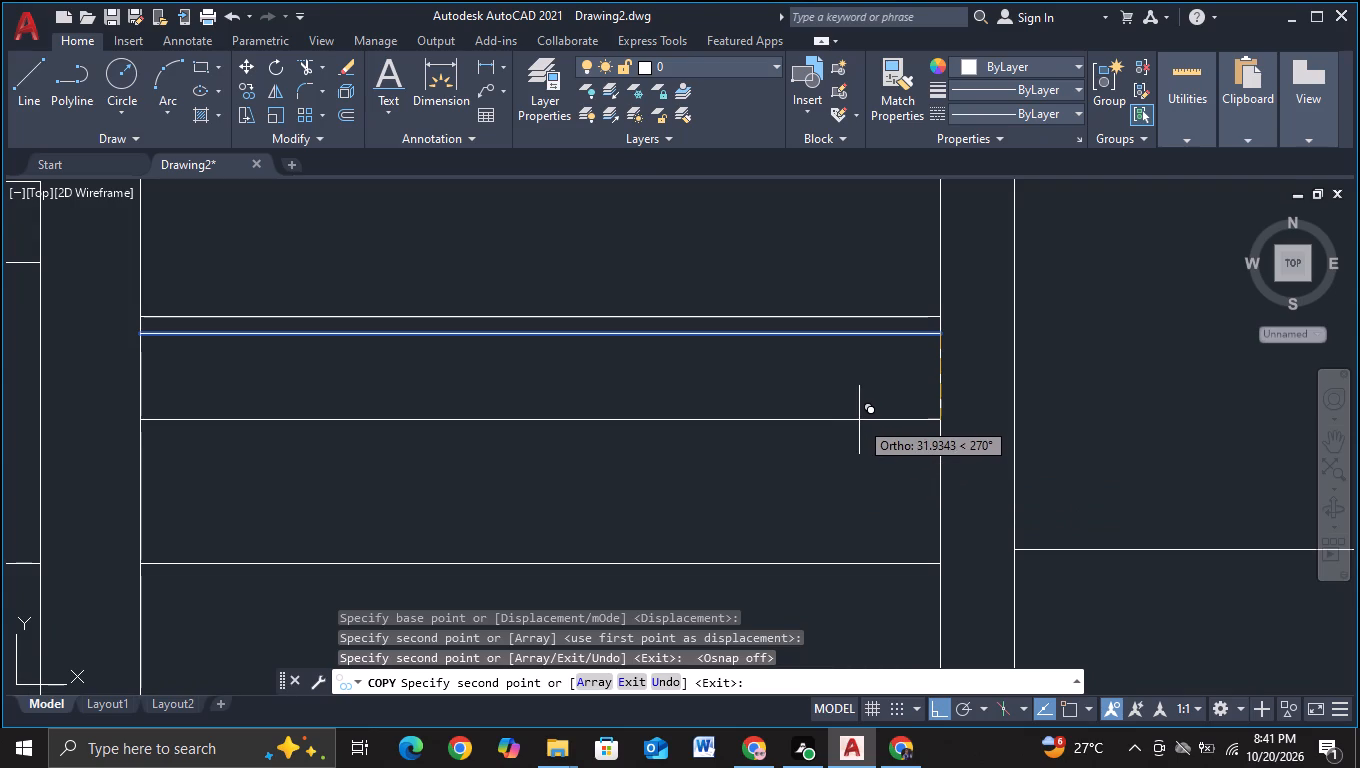
{"action": "left_click", "coordinate": [859, 420]}
{"action": "key", "text": "Escape"}
Move the closely spaced pair of lines straight up toward the band at the top of the bay.
{"action": "scroll", "coordinate": [948, 415], "scroll_direction": "down", "scroll_amount": 1}
{"action": "middle_click_drag", "start_coordinate": [1064, 418], "coordinate": [1018, 473]}
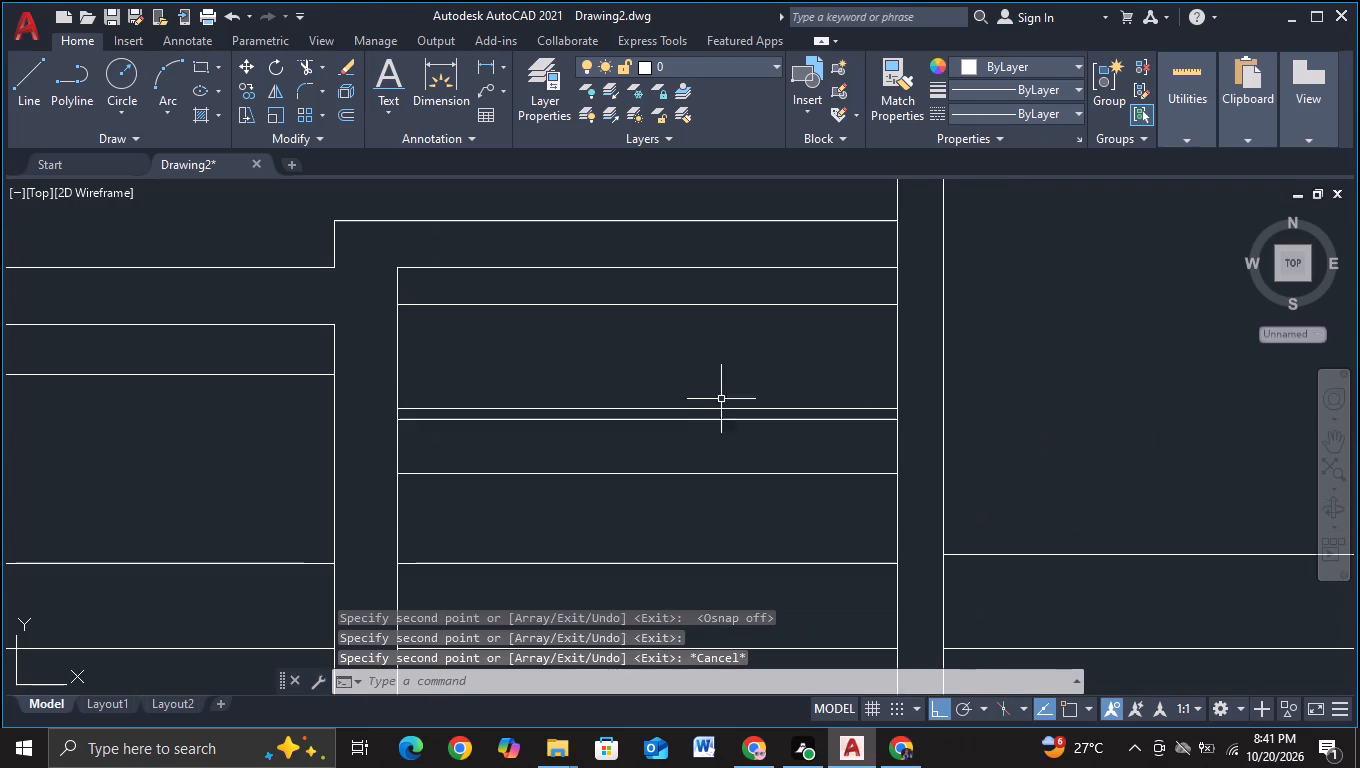
{"action": "left_click_drag", "start_coordinate": [678, 436], "coordinate": [725, 368]}
{"action": "left_click_drag", "start_coordinate": [725, 368], "coordinate": [651, 439]}
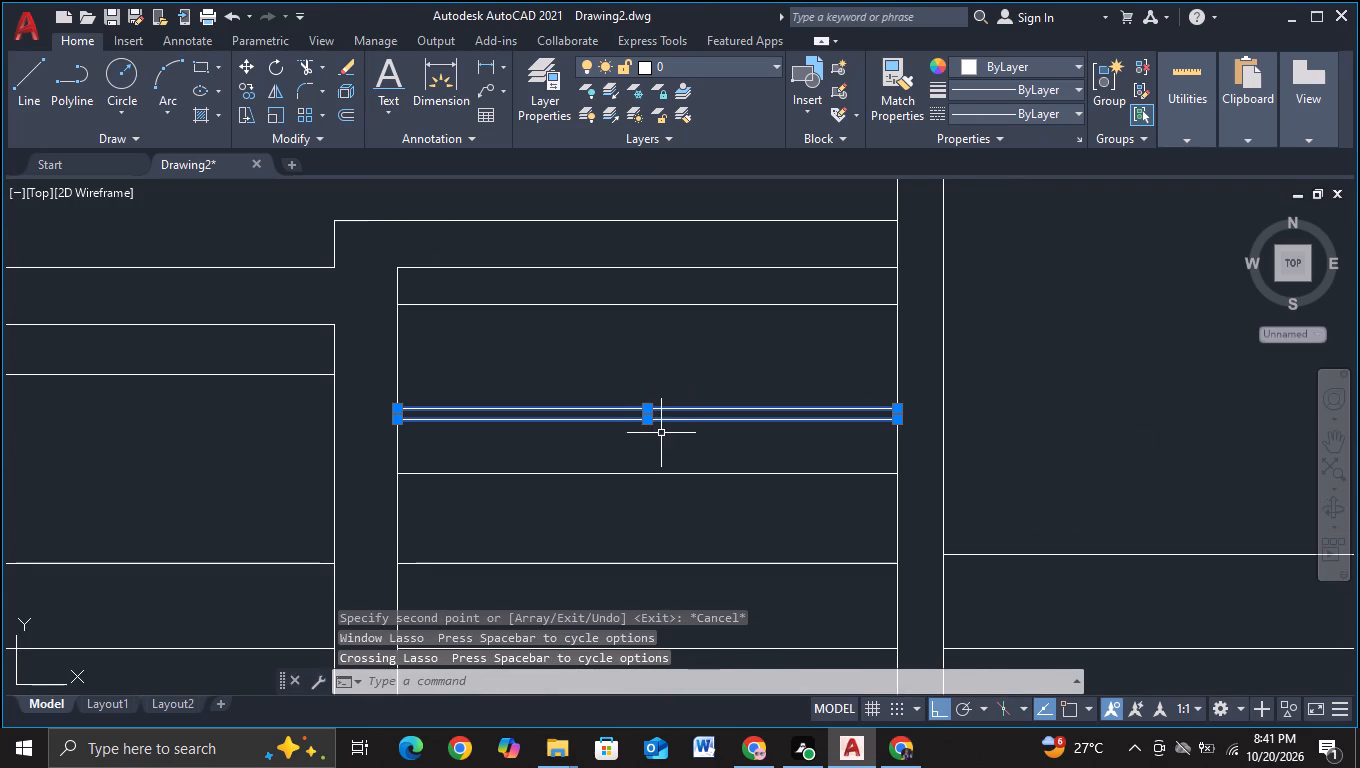
{"action": "key", "text": "m"}
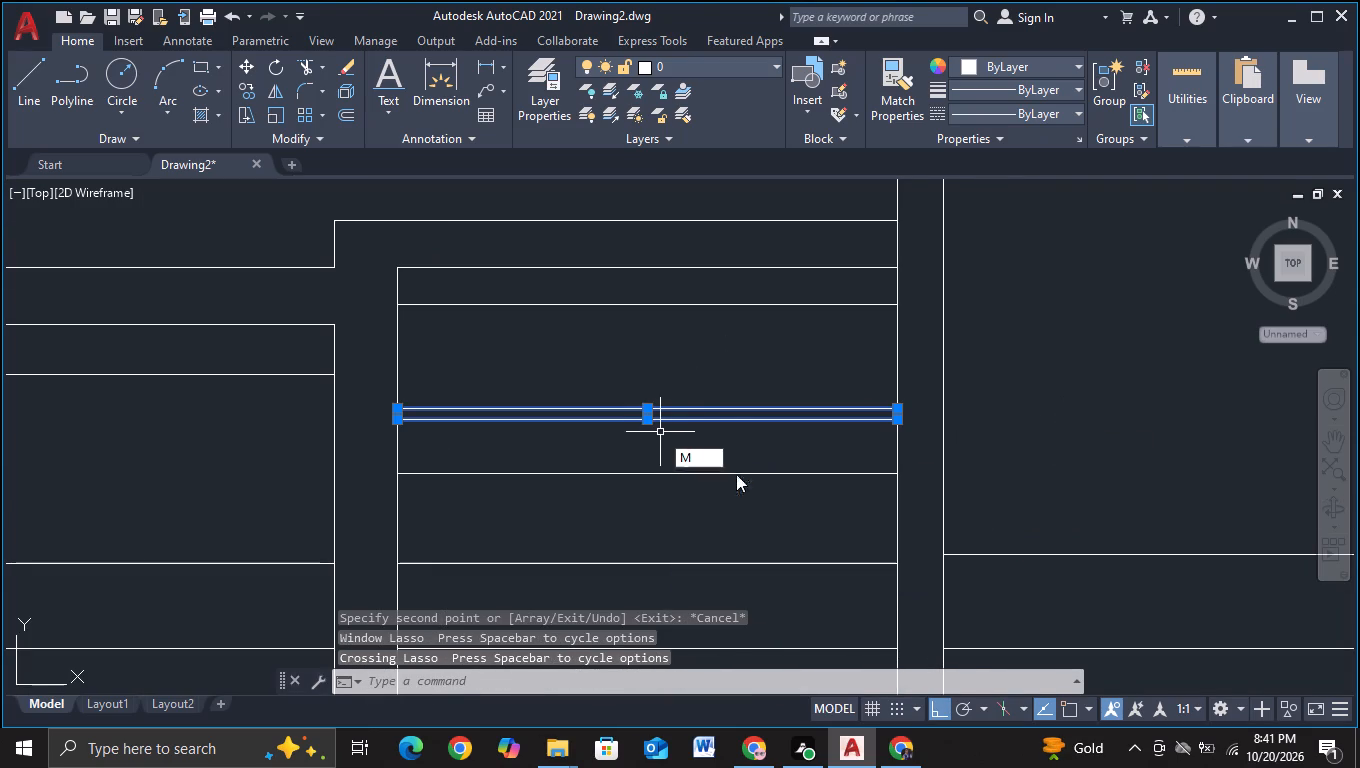
{"action": "left_click", "coordinate": [736, 474]}
{"action": "left_click", "coordinate": [695, 418]}
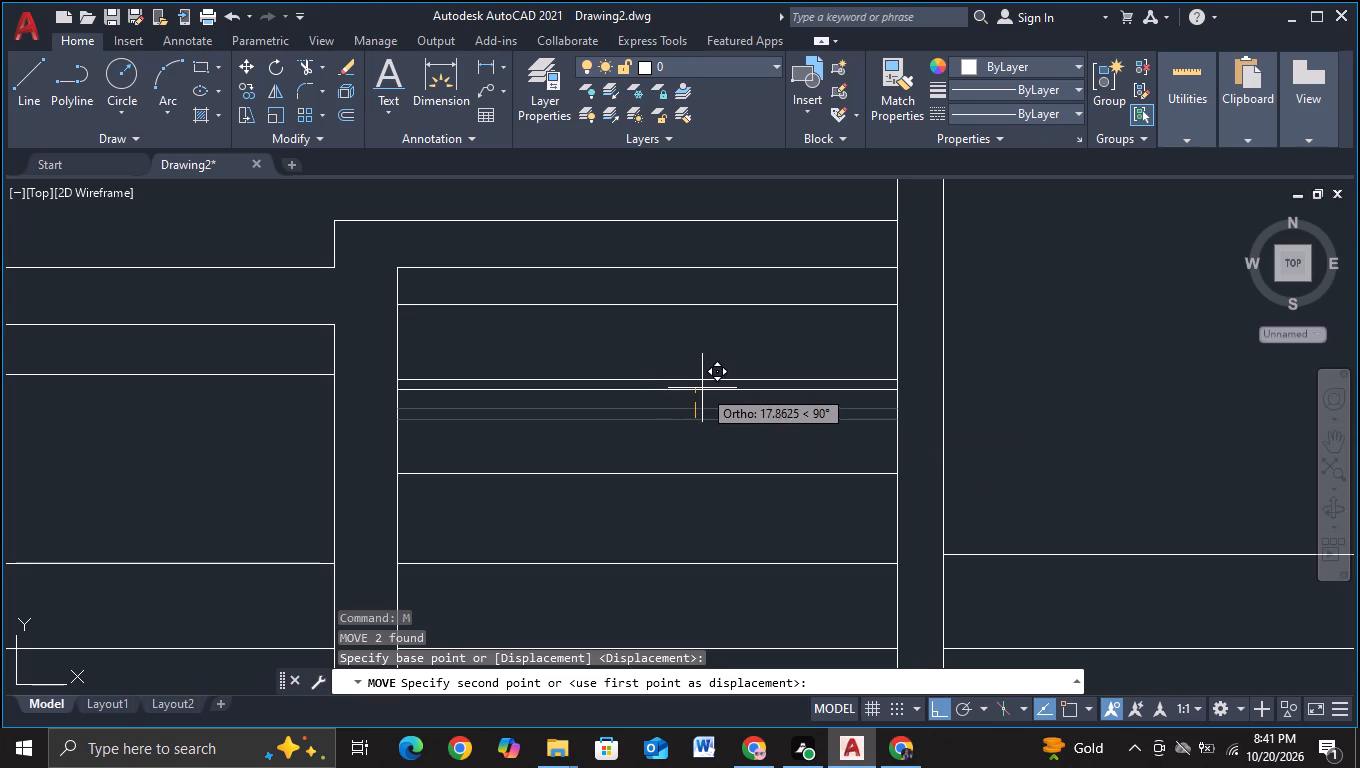
{"action": "left_click", "coordinate": [704, 382]}
{"action": "key", "text": "Escape"}
Move the single line below the closely spaced pair straight up, closer to the pair, in the bay beside the door bay.
{"action": "left_click_drag", "start_coordinate": [651, 494], "coordinate": [702, 438]}
{"action": "left_click_drag", "start_coordinate": [702, 438], "coordinate": [637, 491]}
{"action": "key", "text": "m"}
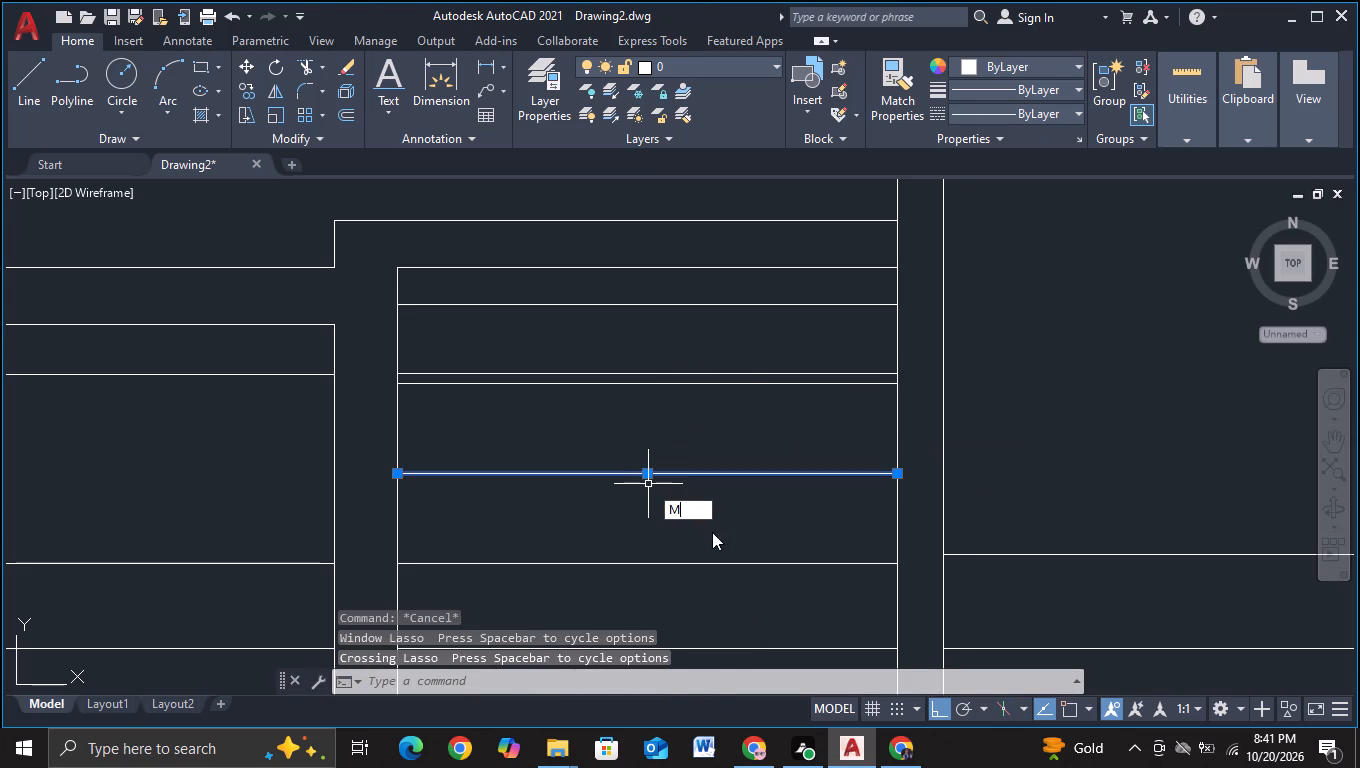
{"action": "left_click", "coordinate": [711, 532]}
{"action": "left_click_drag", "start_coordinate": [689, 482], "coordinate": [710, 443]}
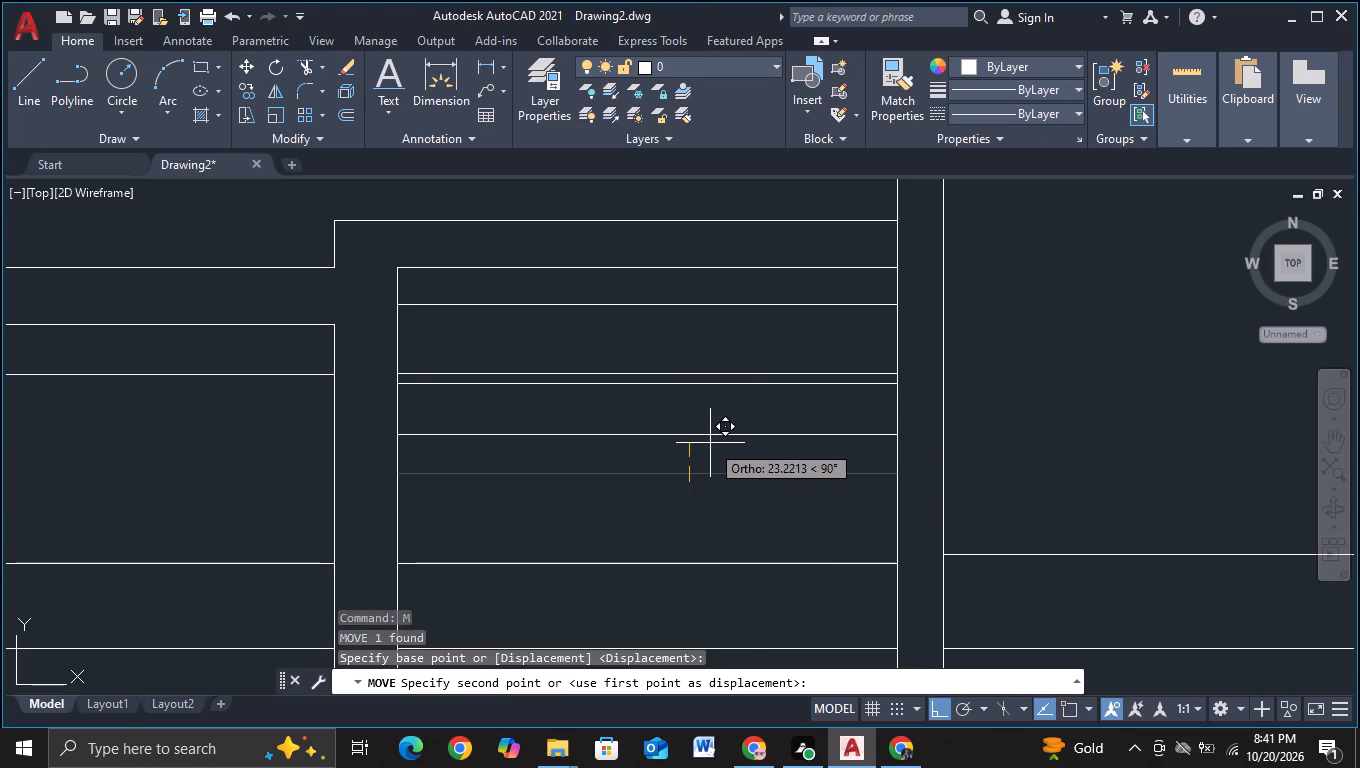
{"action": "left_click_drag", "start_coordinate": [710, 443], "coordinate": [709, 447]}
{"action": "left_click", "coordinate": [709, 447]}
Draw a horizontal line with object snap on, from the stepped roofline's end across the next taller bay and past its far column edge.
{"action": "scroll", "coordinate": [709, 447], "scroll_direction": "down", "scroll_amount": 2}
{"action": "middle_click_drag", "start_coordinate": [735, 488], "coordinate": [739, 422]}
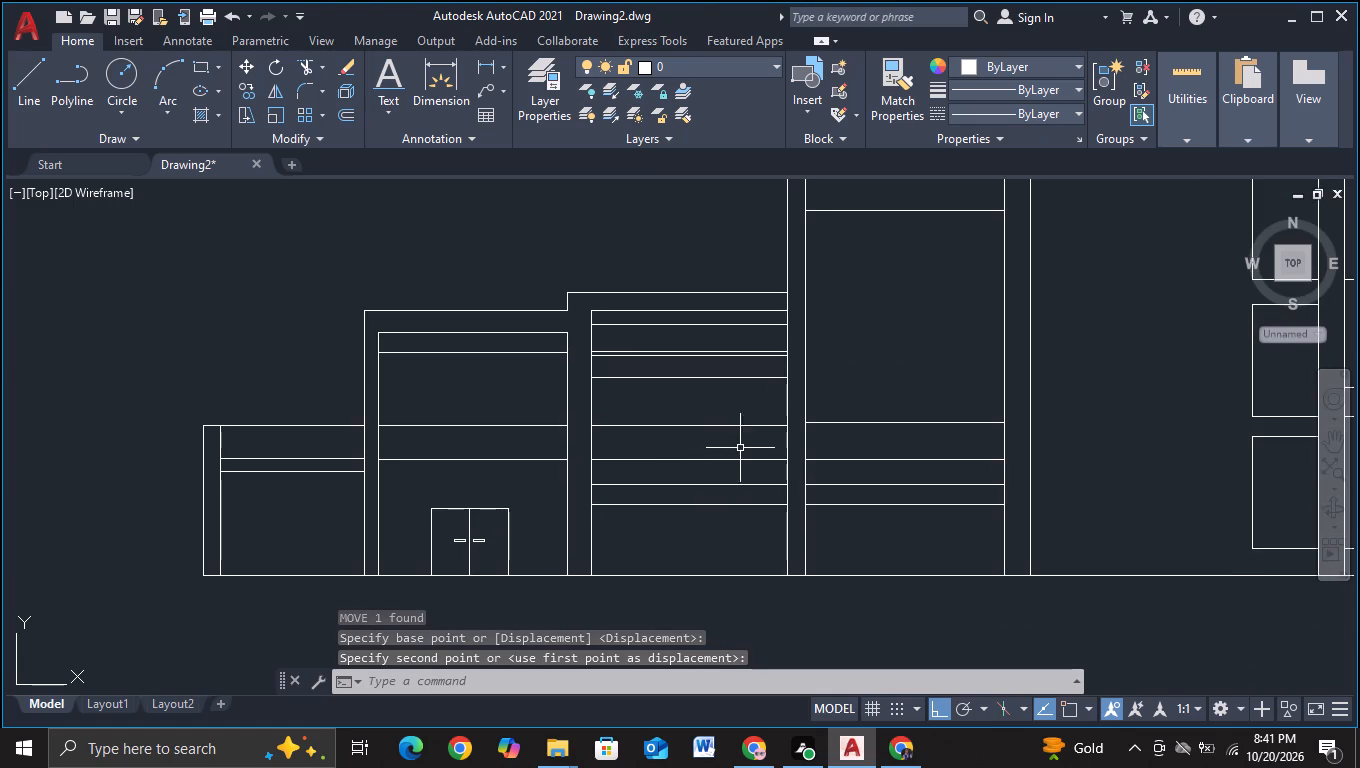
{"action": "middle_click_drag", "start_coordinate": [740, 404], "coordinate": [659, 388]}
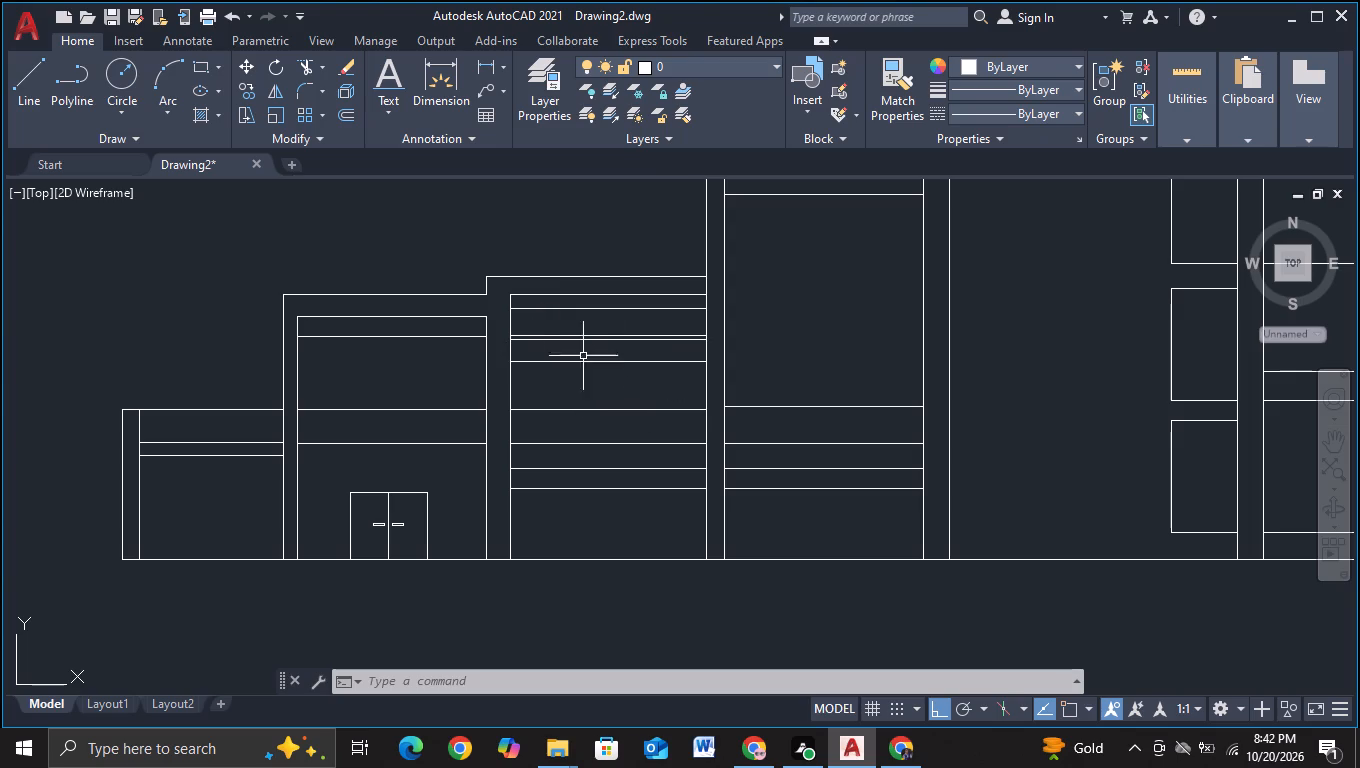
{"action": "middle_click_drag", "start_coordinate": [769, 343], "coordinate": [712, 449]}
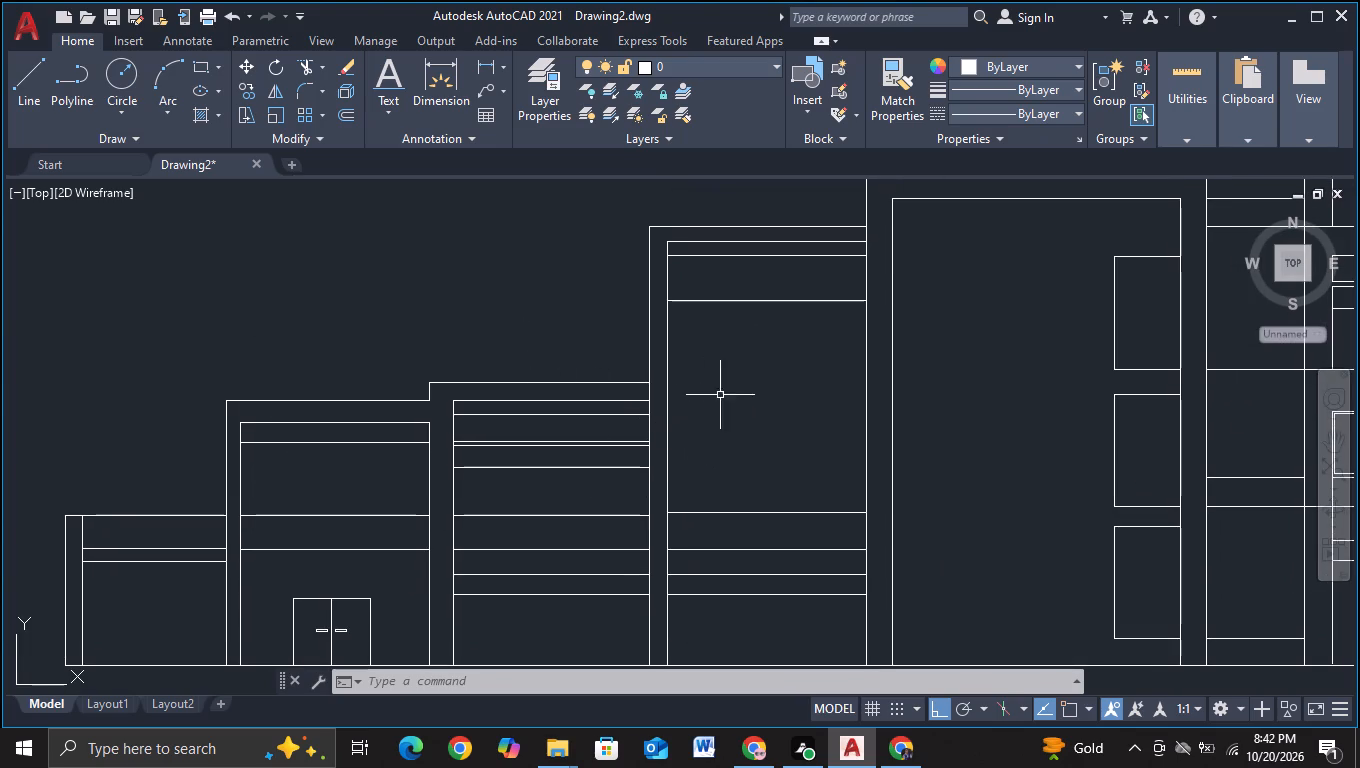
{"action": "left_click", "coordinate": [26, 97]}
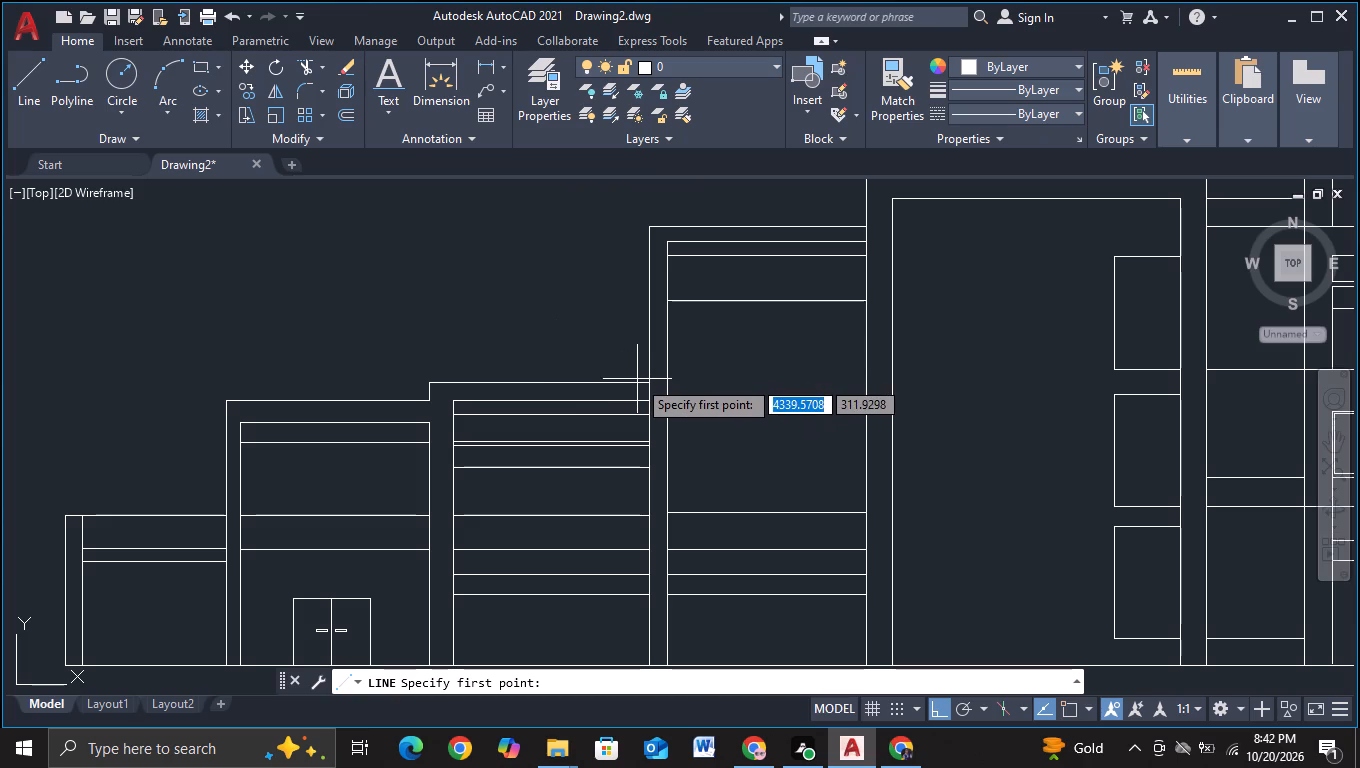
{"action": "key", "text": "F3"}
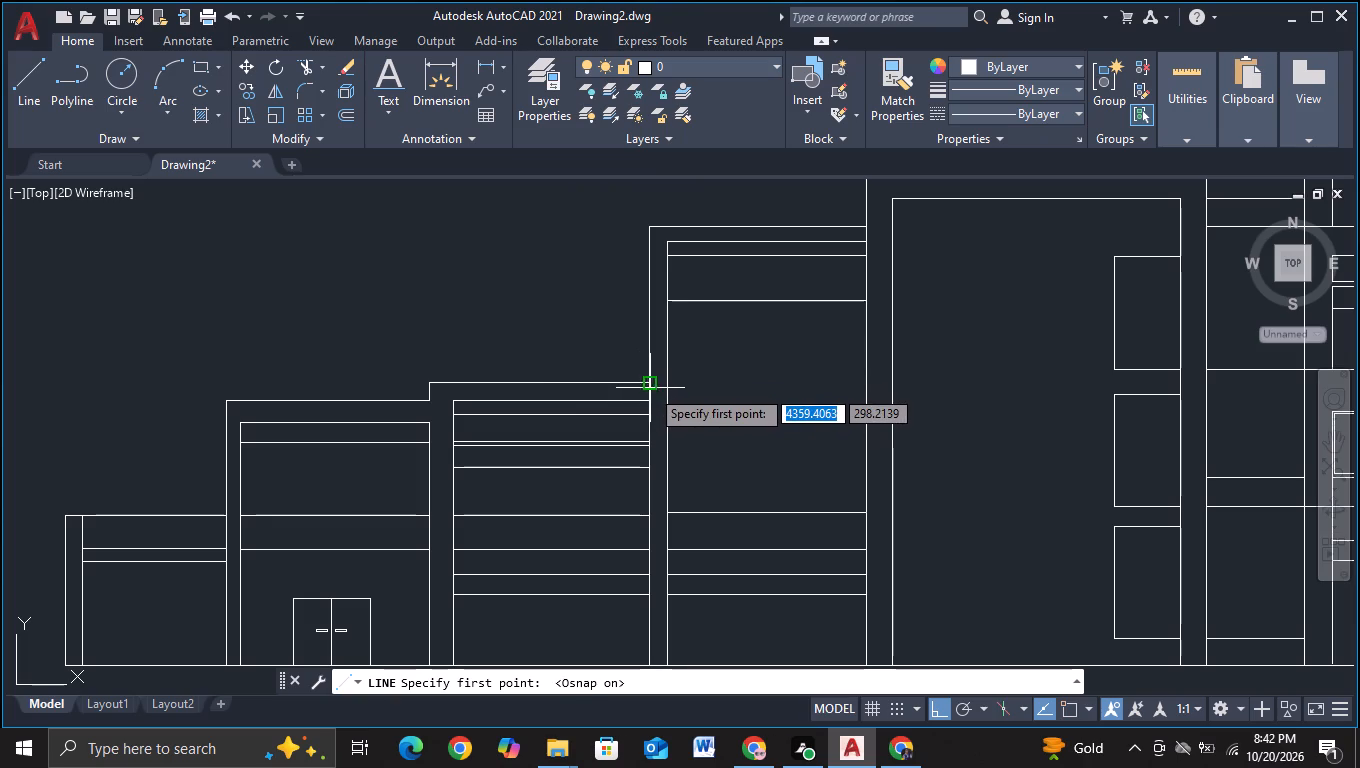
{"action": "left_click", "coordinate": [650, 388]}
{"action": "left_click", "coordinate": [944, 413]}
{"action": "key", "text": "Escape"}
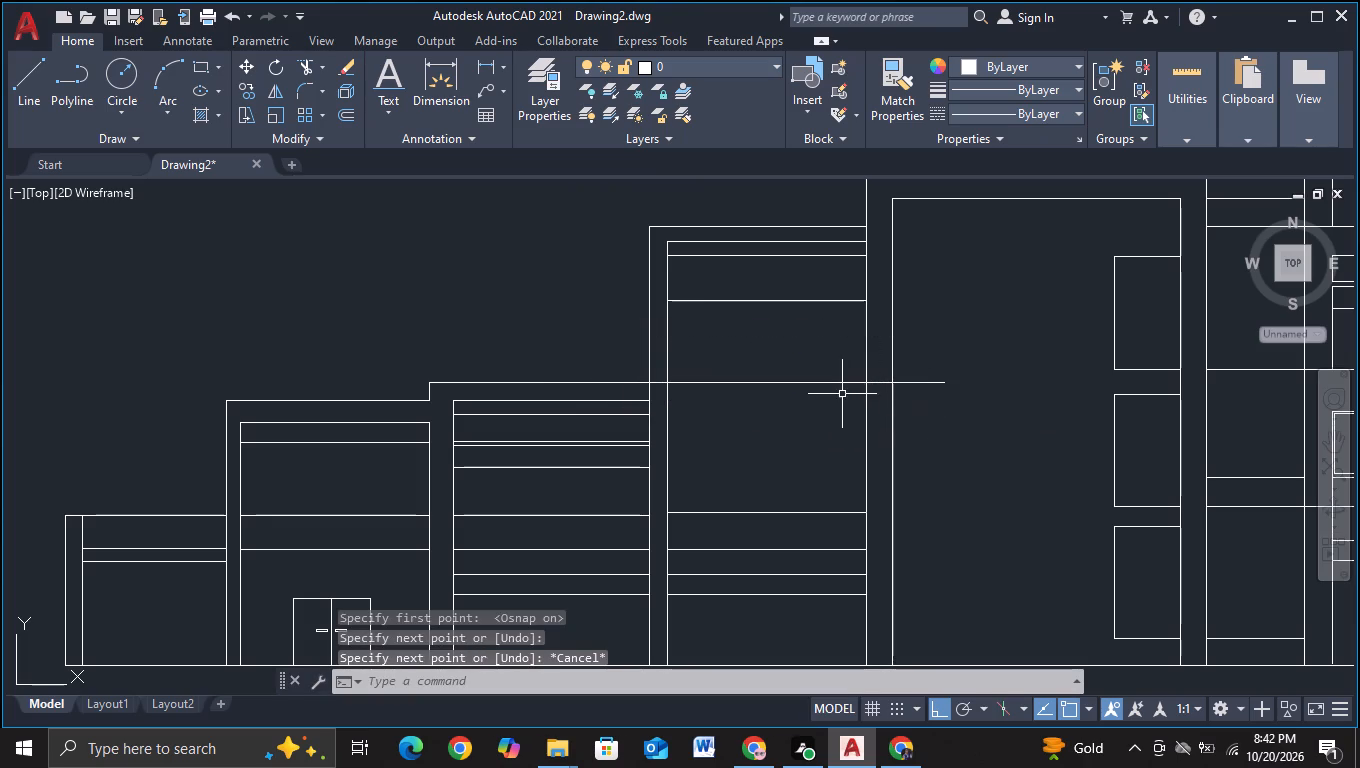
Trim the new horizontal line's excess beyond the taller bay back to the near edge of the tall frame.
{"action": "left_click", "coordinate": [300, 65]}
{"action": "left_click", "coordinate": [881, 385]}
{"action": "left_click_drag", "start_coordinate": [932, 369], "coordinate": [933, 426]}
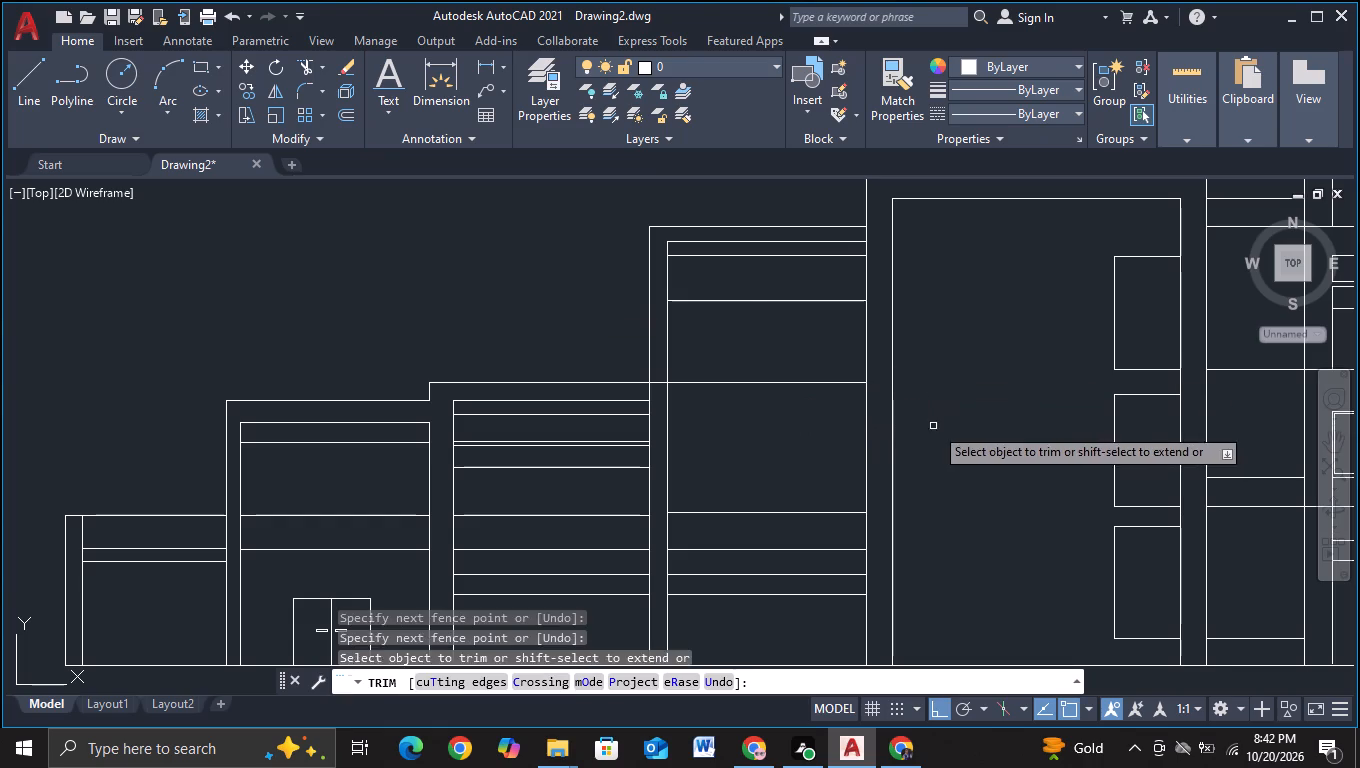
{"action": "scroll", "coordinate": [939, 426], "scroll_direction": "down", "scroll_amount": 1}
{"action": "middle_click_drag", "start_coordinate": [949, 448], "coordinate": [953, 381]}
{"action": "middle_click_drag", "start_coordinate": [959, 393], "coordinate": [943, 419]}
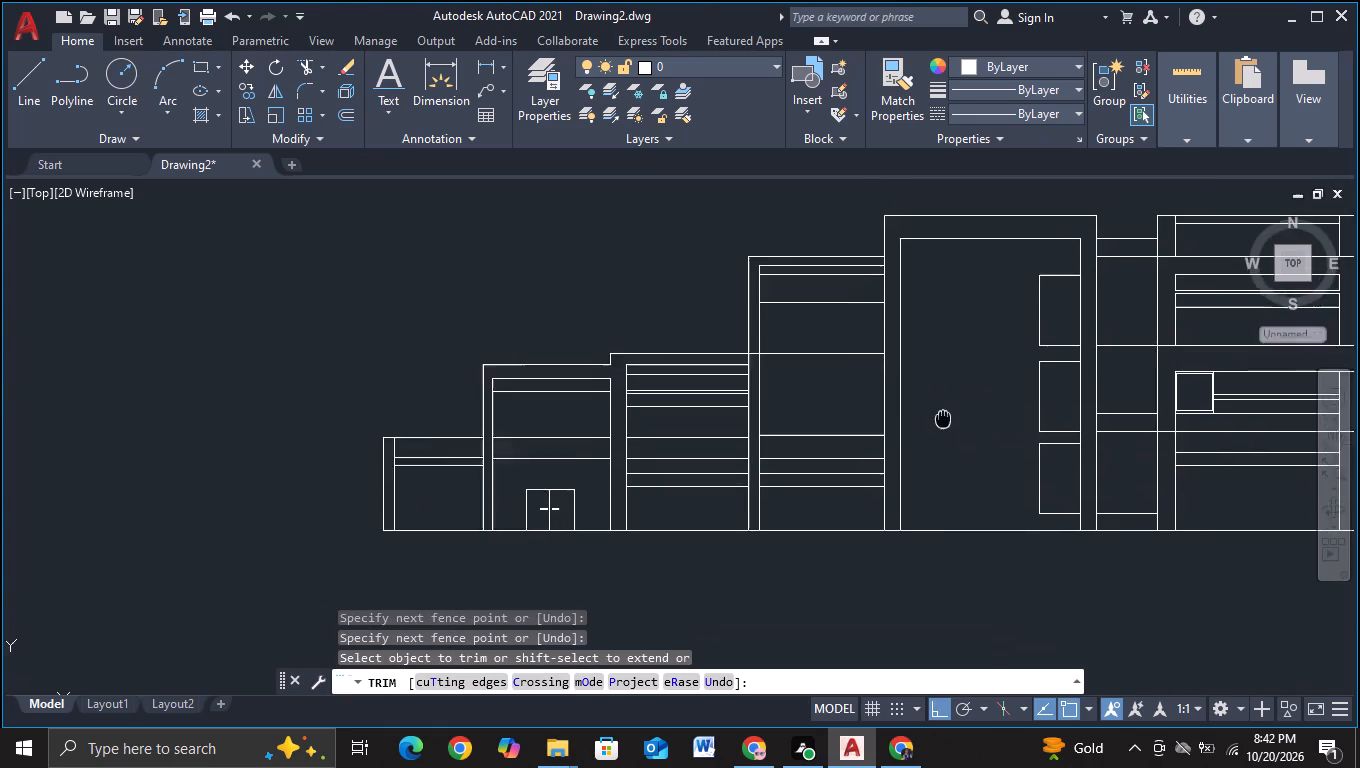
{"action": "middle_click_drag", "start_coordinate": [943, 419], "coordinate": [710, 401]}
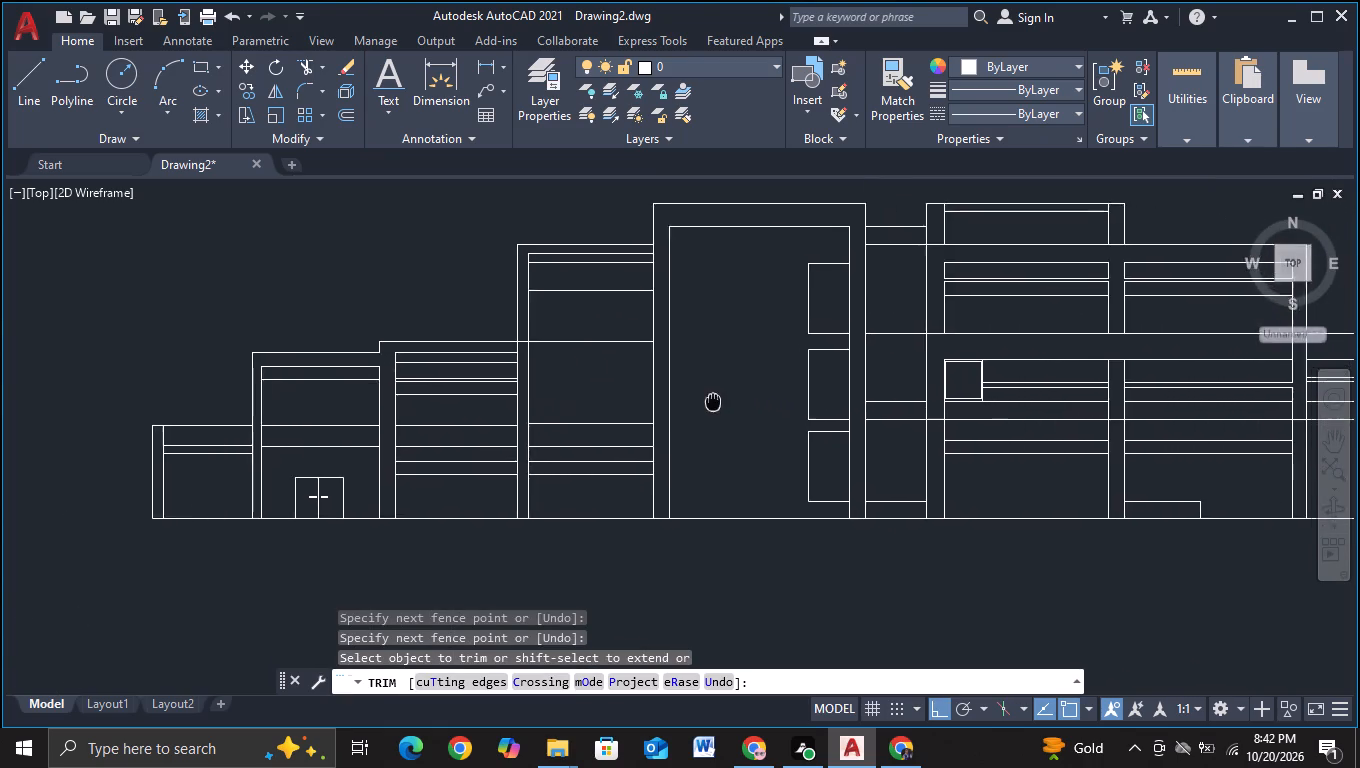
{"action": "middle_click_drag", "start_coordinate": [710, 401], "coordinate": [657, 391]}
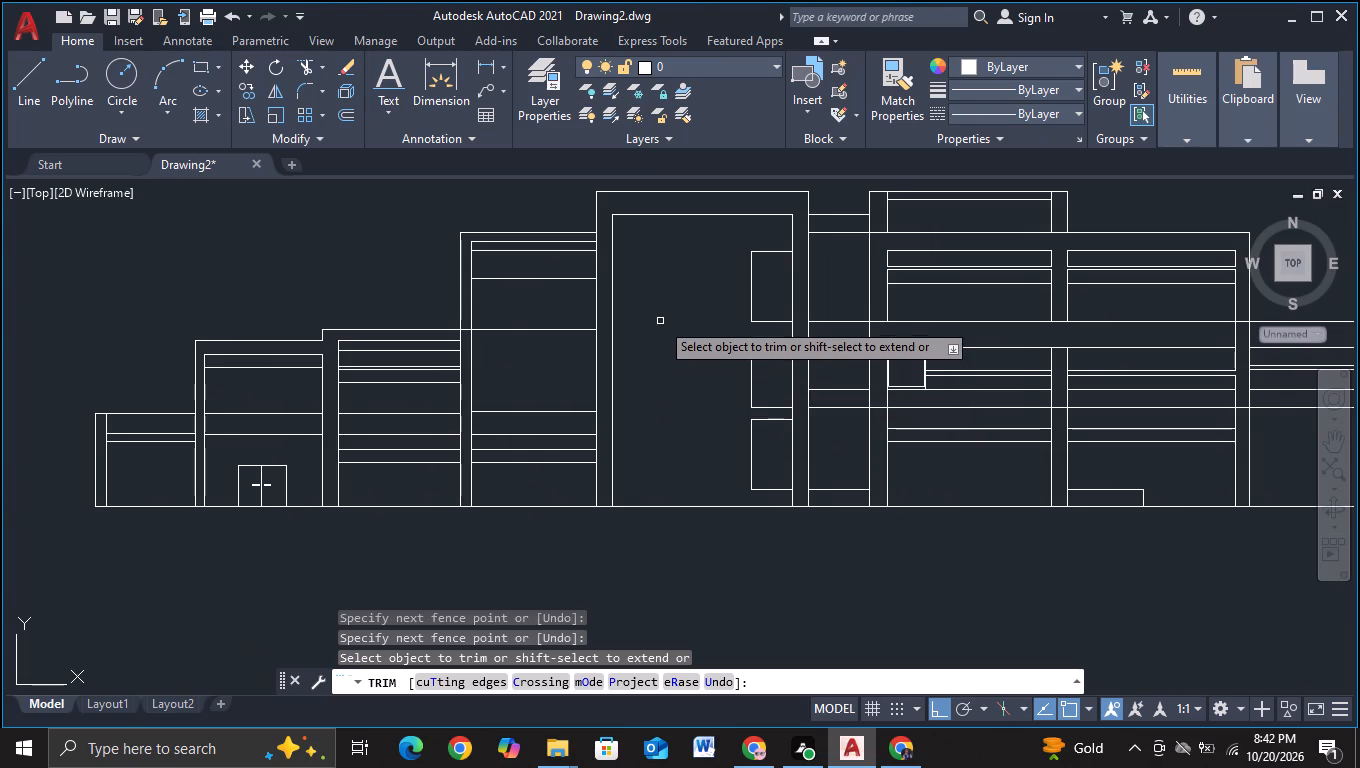
{"action": "scroll", "coordinate": [660, 317], "scroll_direction": "up", "scroll_amount": 1}
{"action": "key", "text": "Escape"}
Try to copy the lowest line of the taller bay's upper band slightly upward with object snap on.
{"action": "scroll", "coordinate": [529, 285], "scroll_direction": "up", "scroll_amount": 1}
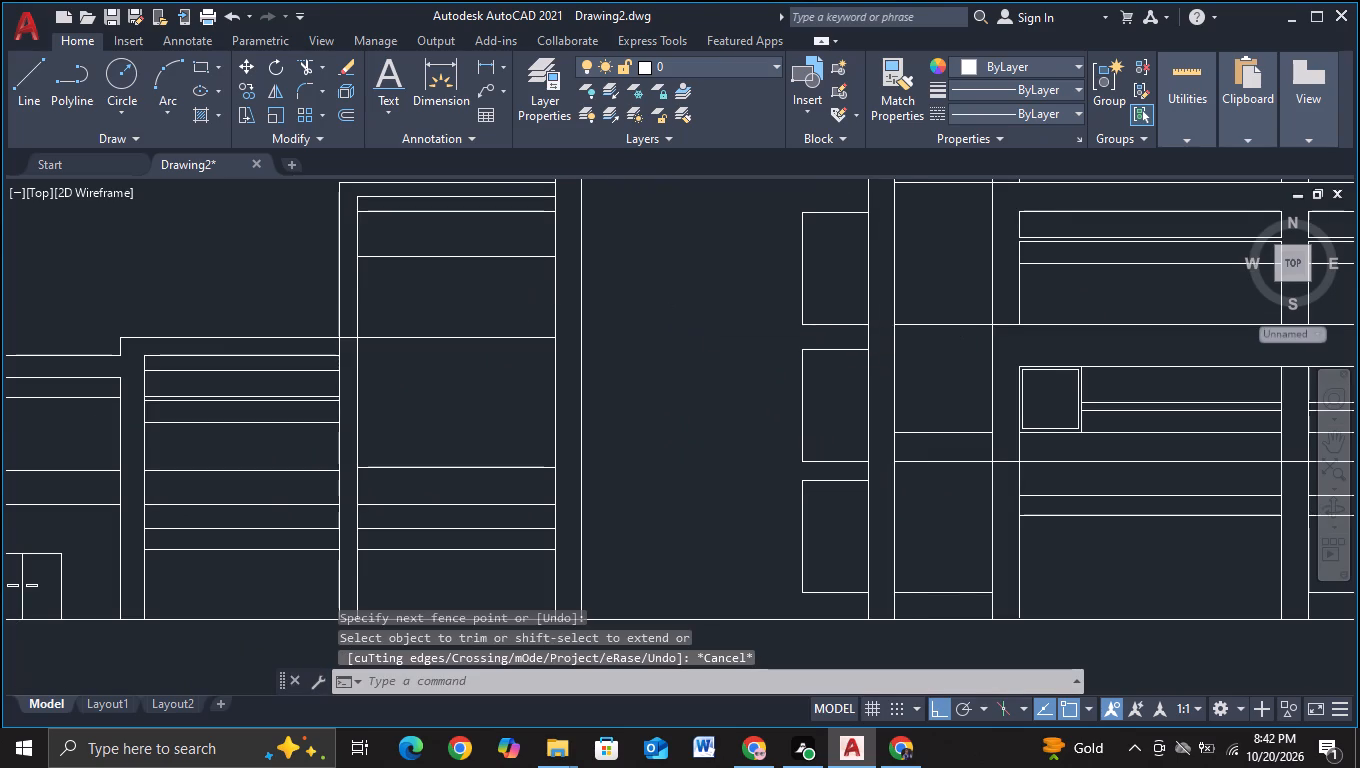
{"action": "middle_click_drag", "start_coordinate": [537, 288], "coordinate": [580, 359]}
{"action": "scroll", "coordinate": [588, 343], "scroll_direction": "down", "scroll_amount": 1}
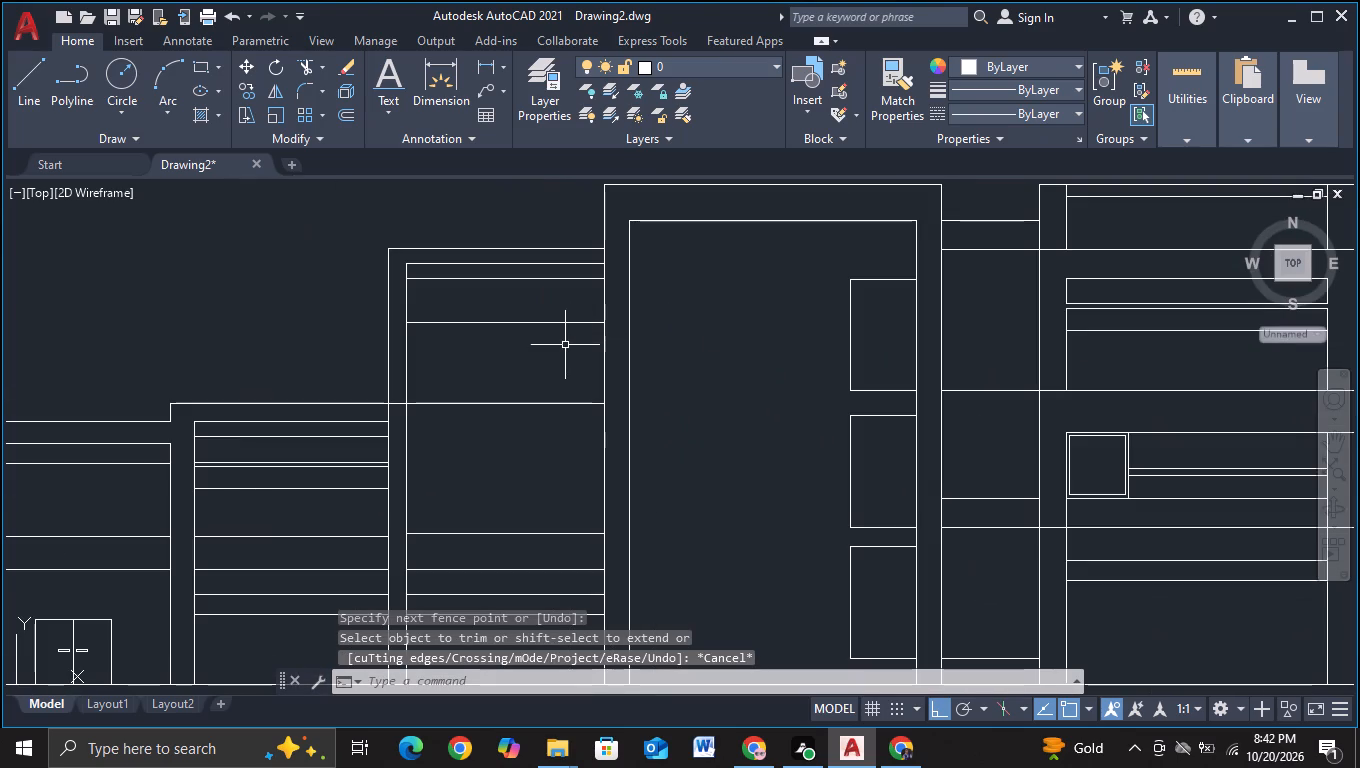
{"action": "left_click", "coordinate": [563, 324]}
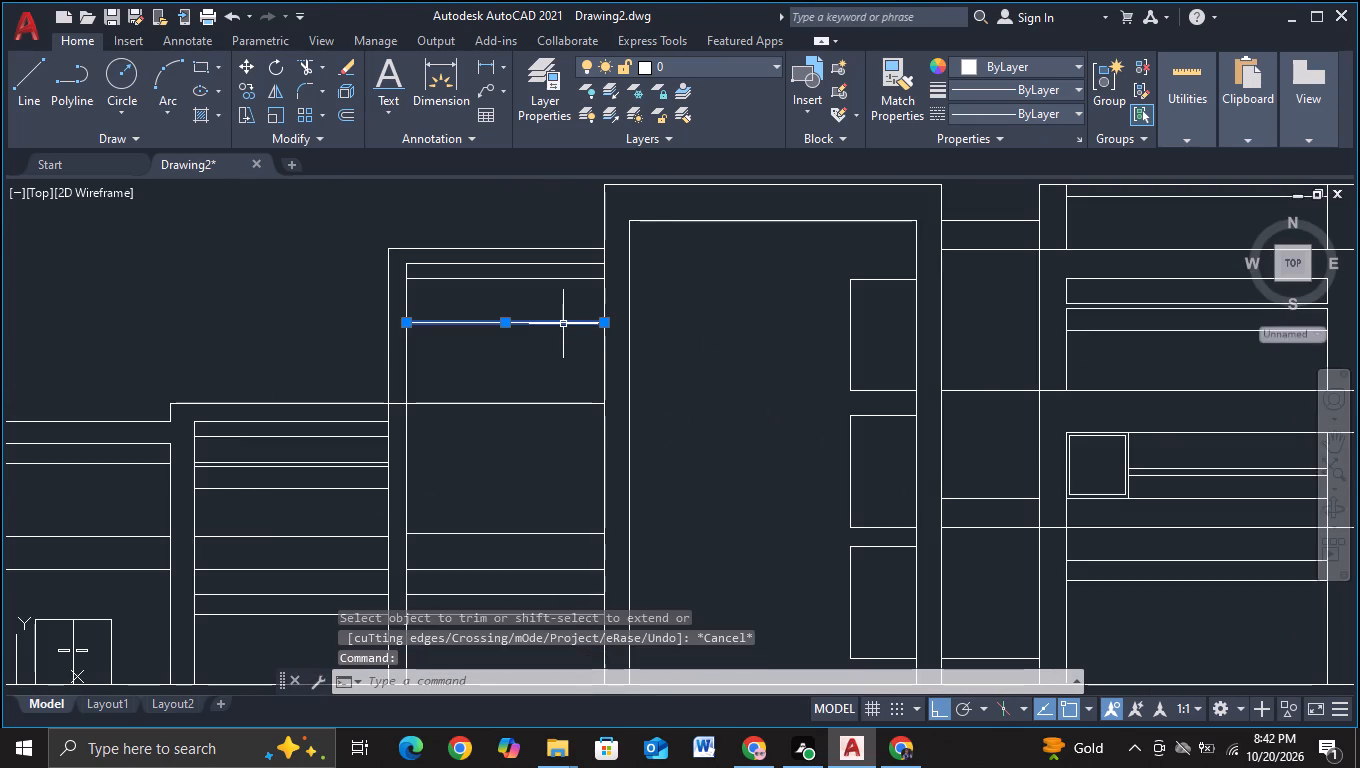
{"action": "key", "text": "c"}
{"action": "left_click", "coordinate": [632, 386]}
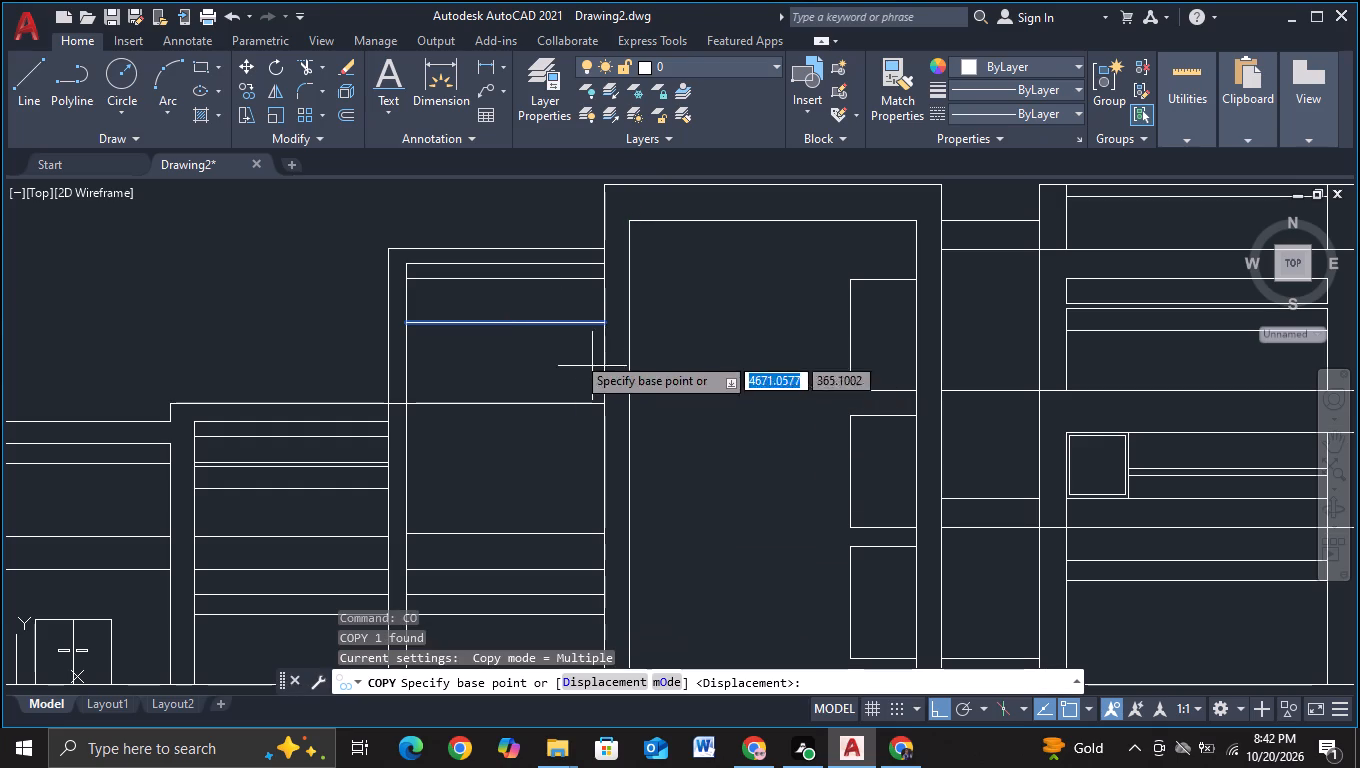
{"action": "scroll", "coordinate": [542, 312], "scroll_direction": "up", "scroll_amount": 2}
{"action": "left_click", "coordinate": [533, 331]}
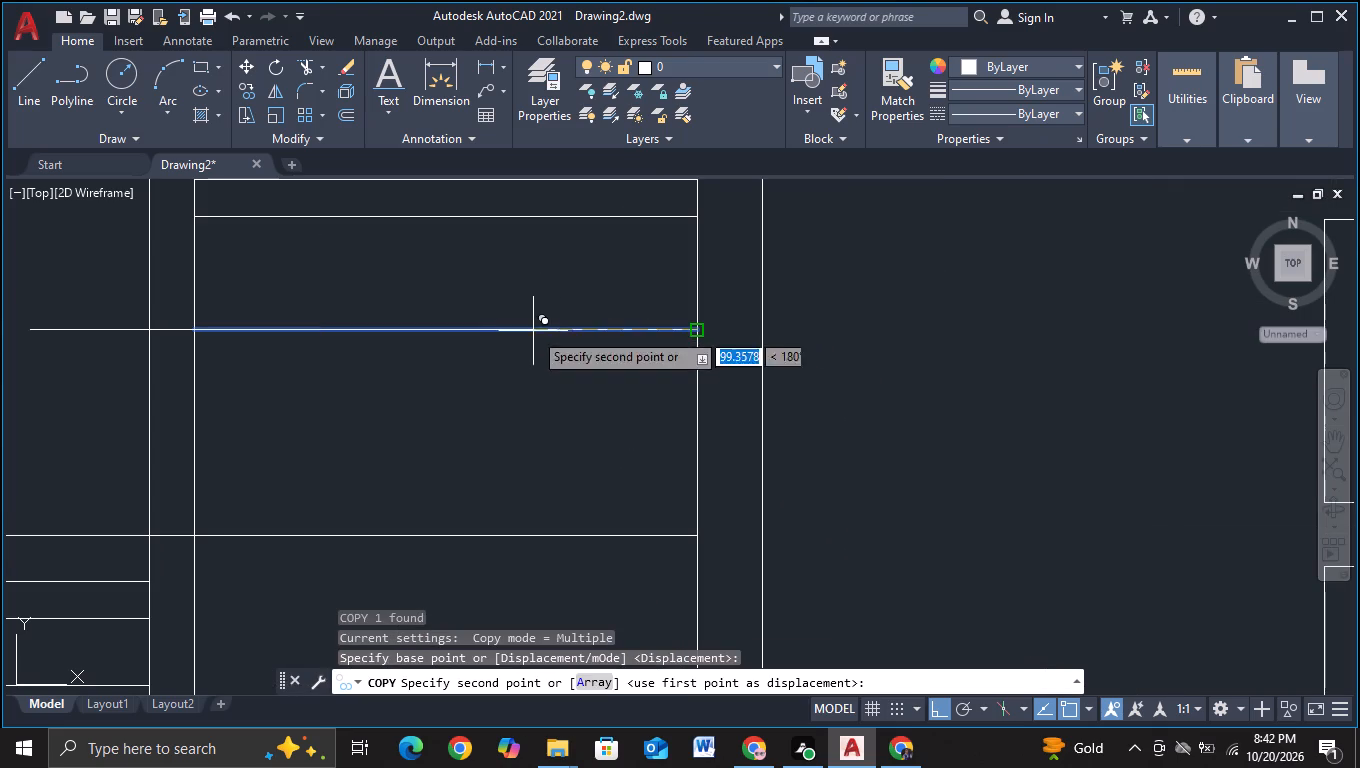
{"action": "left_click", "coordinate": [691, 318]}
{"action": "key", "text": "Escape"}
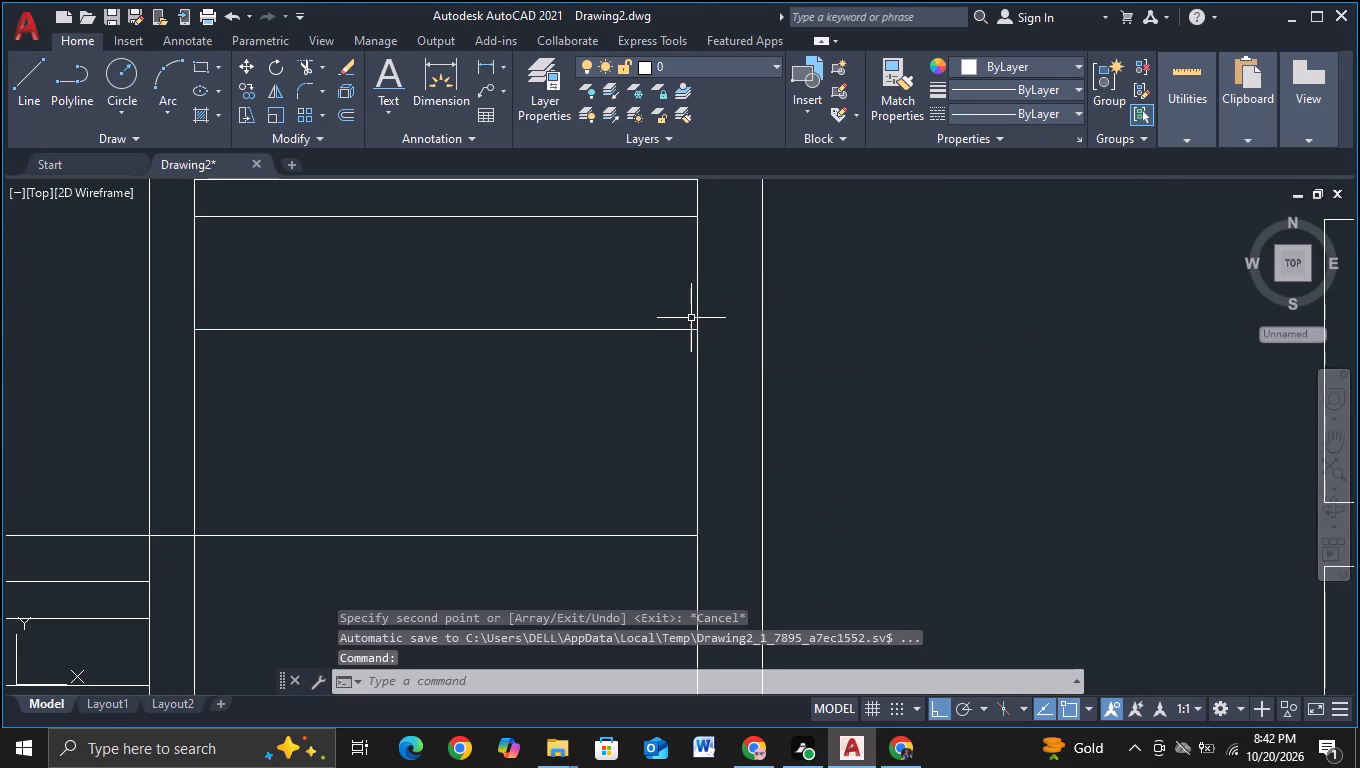
Copy the upper band's lowest line about 6 units up and about 61 units down with object snap off.
{"action": "left_click", "coordinate": [640, 329]}
{"action": "key", "text": "c"}
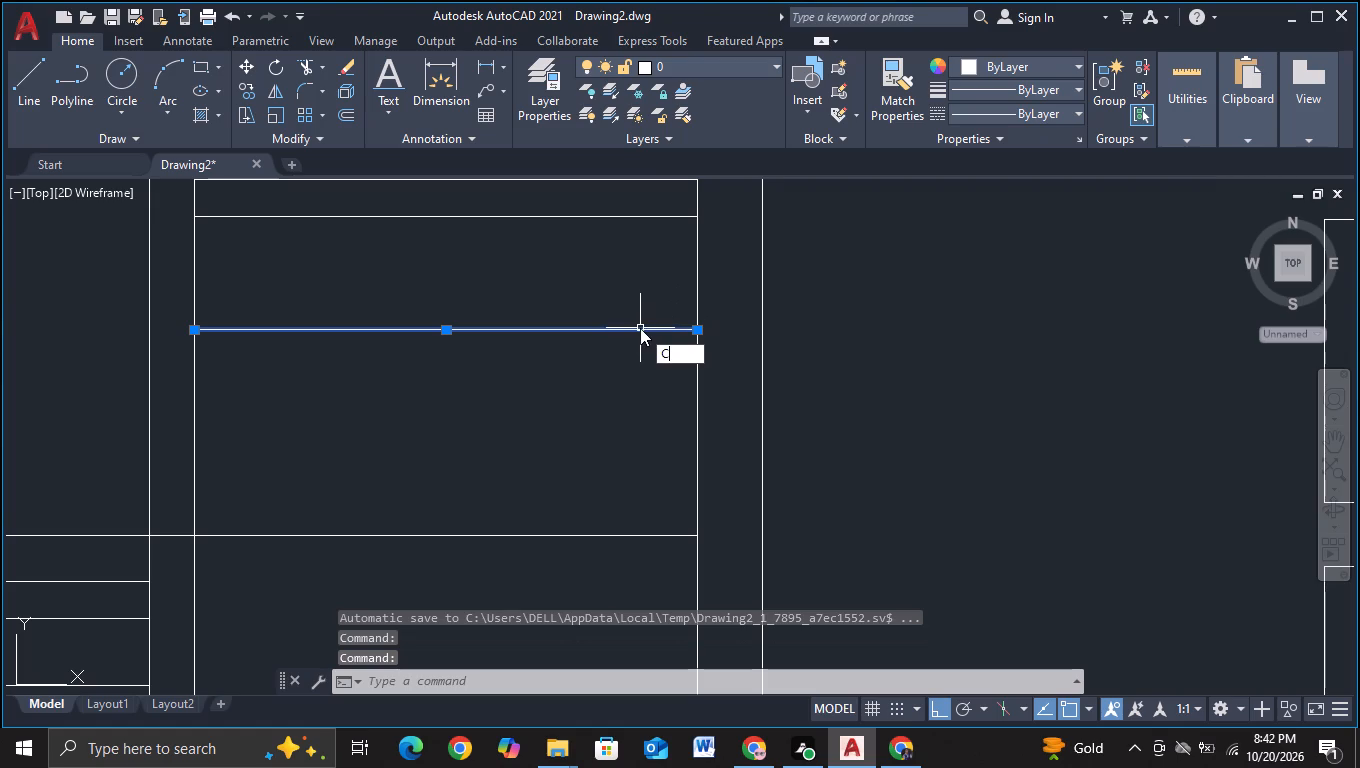
{"action": "left_click", "coordinate": [683, 386]}
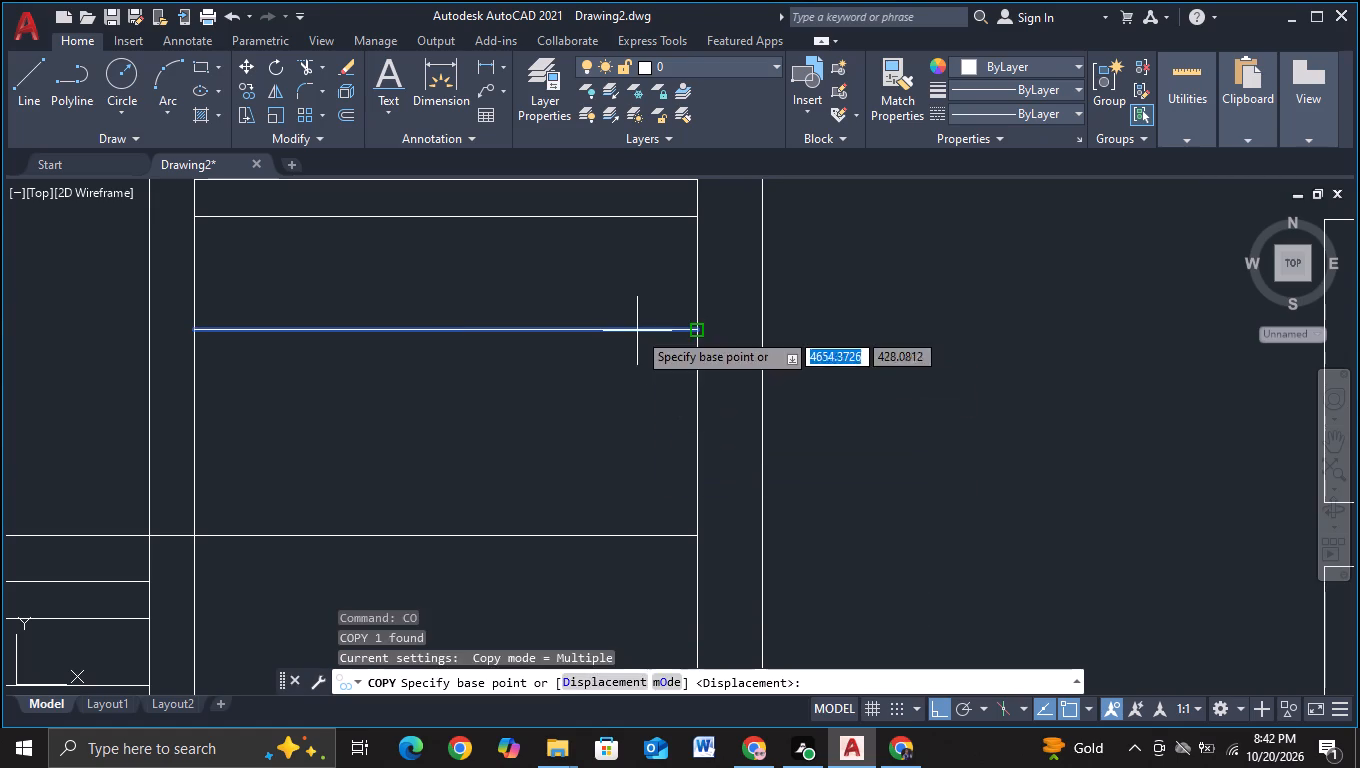
{"action": "left_click", "coordinate": [637, 331]}
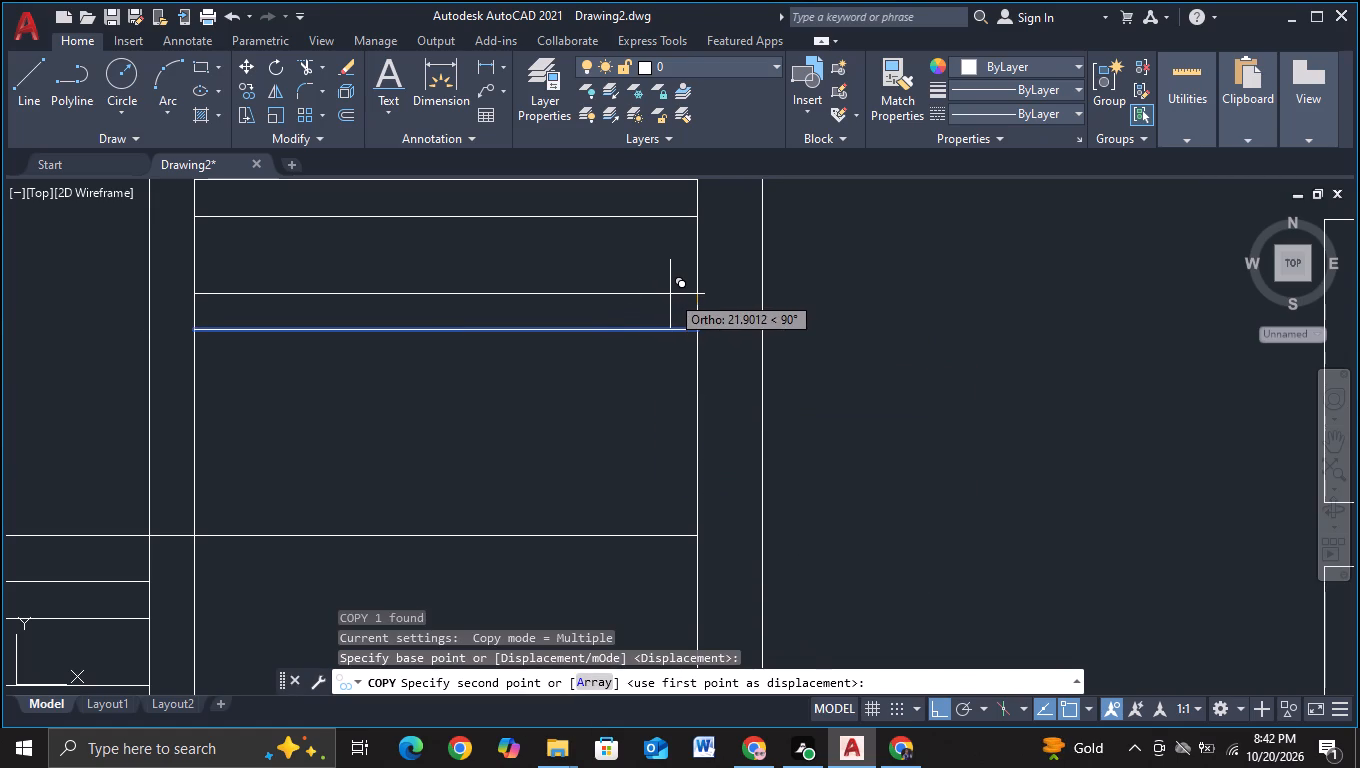
{"action": "scroll", "coordinate": [670, 294], "scroll_direction": "up", "scroll_amount": 2}
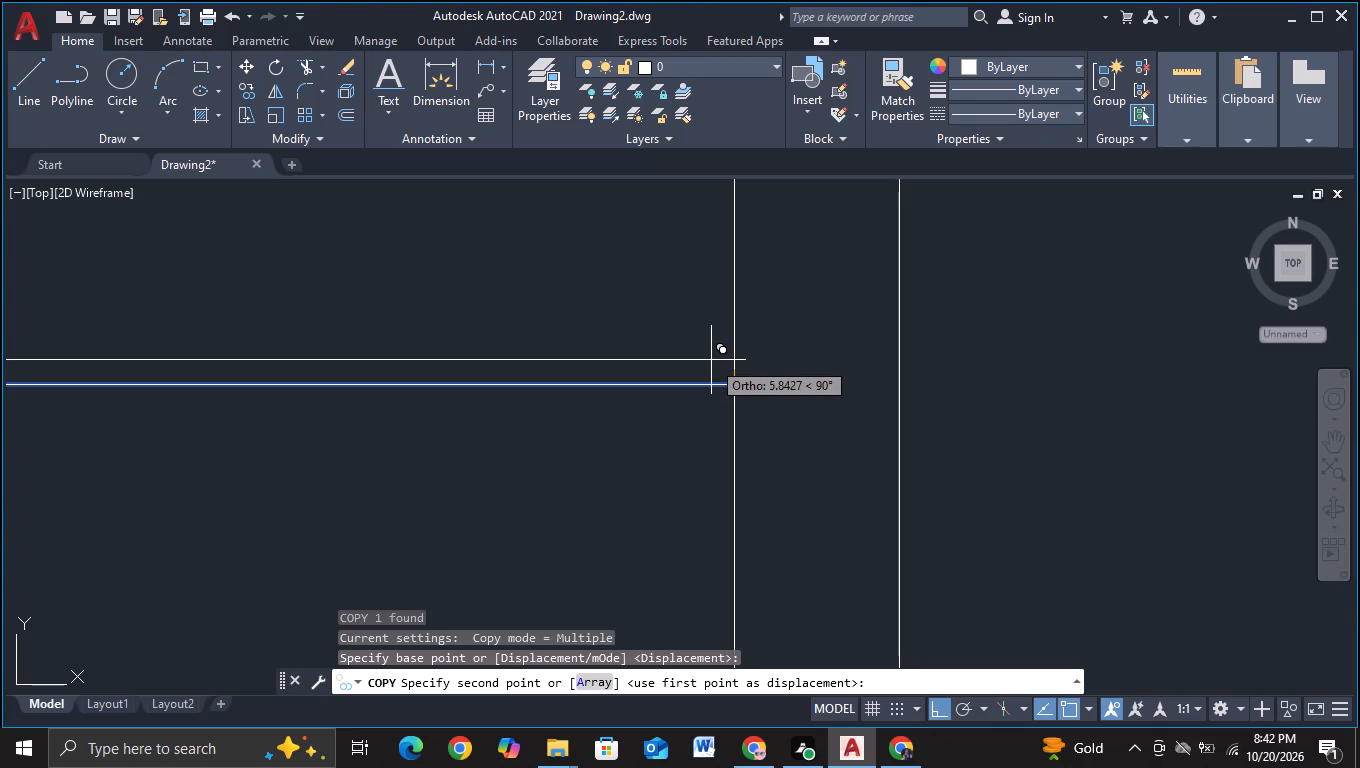
{"action": "key", "text": "F3"}
{"action": "left_click", "coordinate": [711, 360]}
{"action": "scroll", "coordinate": [711, 360], "scroll_direction": "down", "scroll_amount": 1}
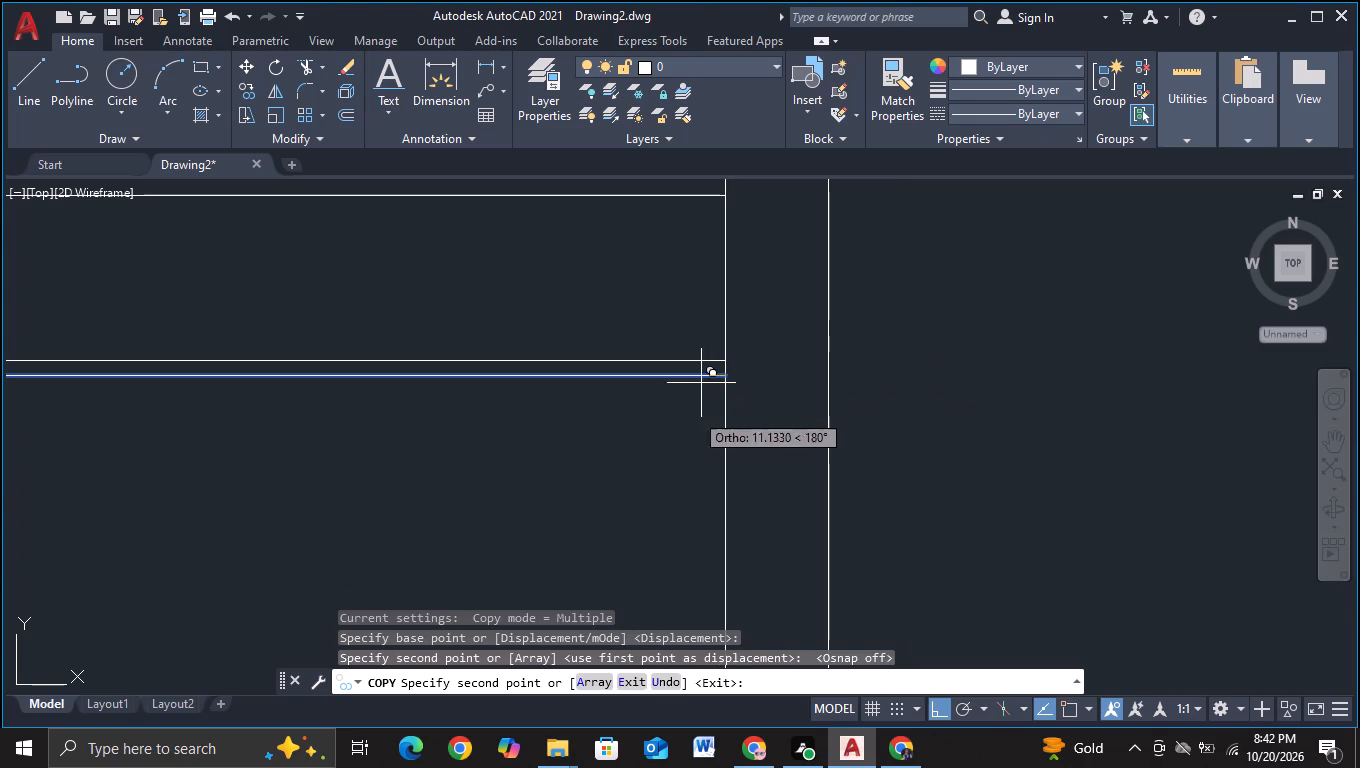
{"action": "scroll", "coordinate": [682, 474], "scroll_direction": "down", "scroll_amount": 1}
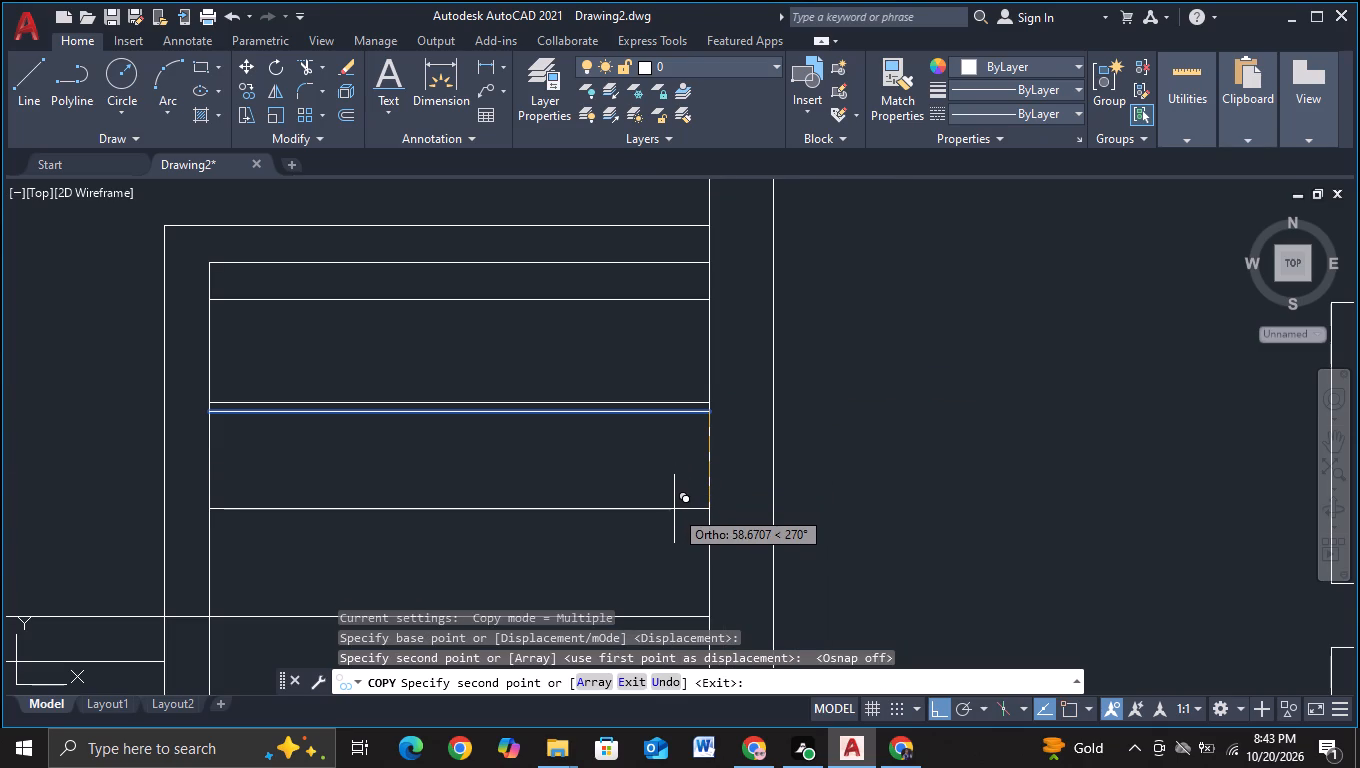
{"action": "left_click", "coordinate": [674, 513]}
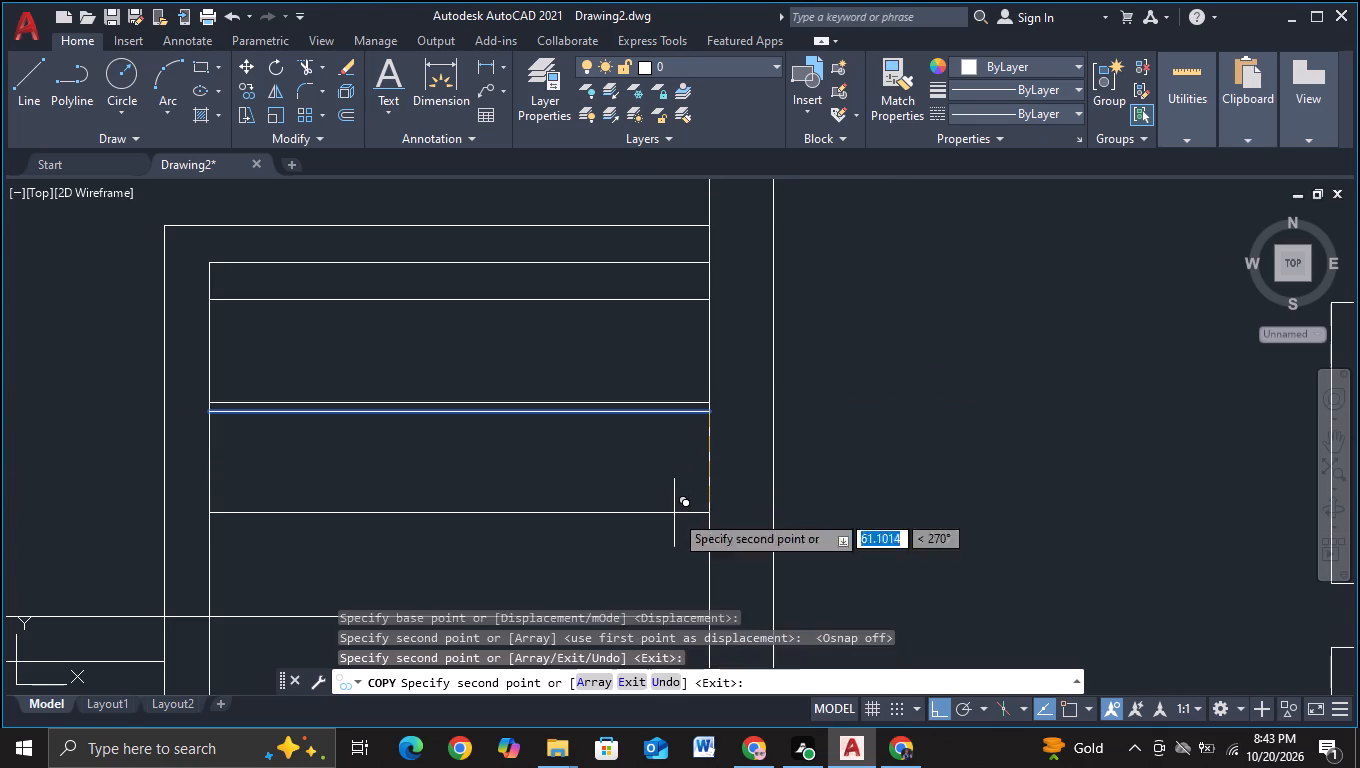
{"action": "key", "text": "Escape"}
Move the closely spaced pair and the line below it about 15 units straight up in the taller bay.
{"action": "left_click_drag", "start_coordinate": [631, 555], "coordinate": [666, 361]}
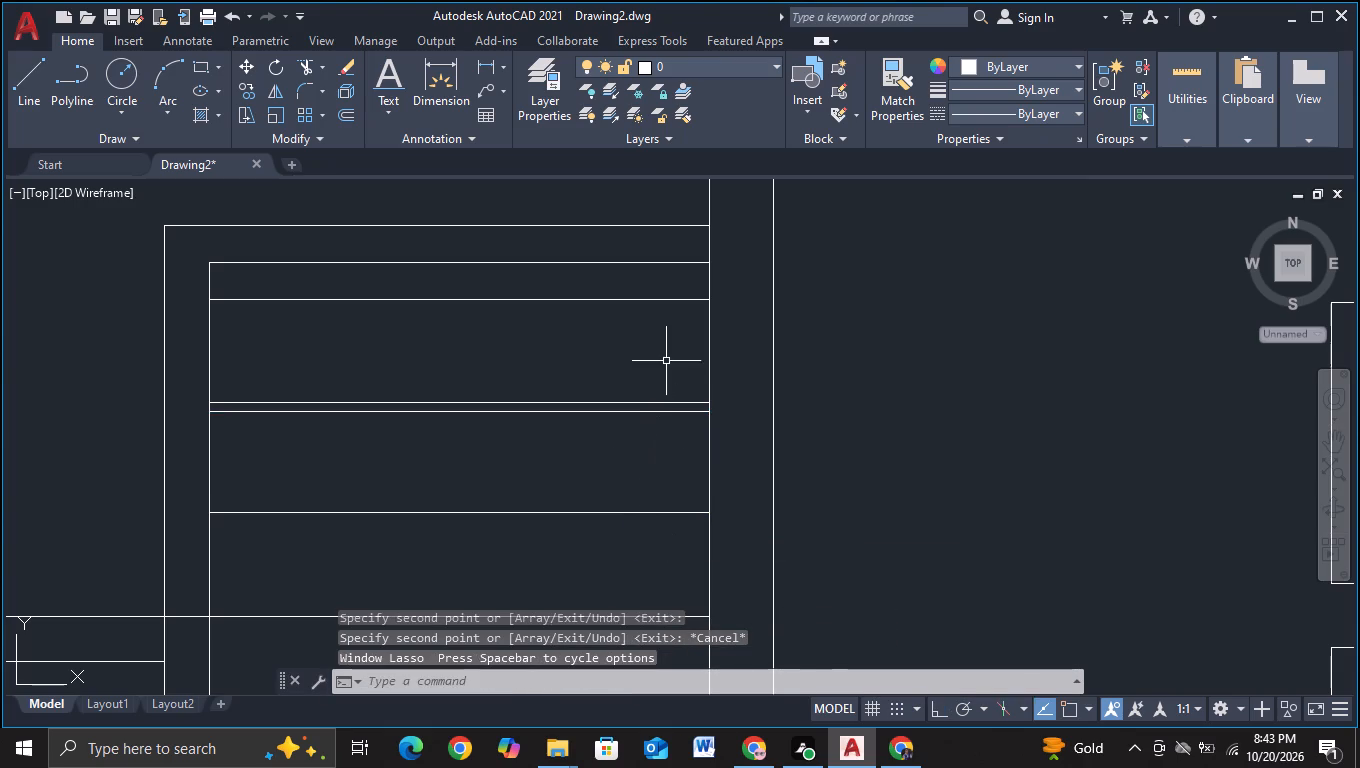
{"action": "left_click_drag", "start_coordinate": [666, 361], "coordinate": [500, 527]}
{"action": "key", "text": "m"}
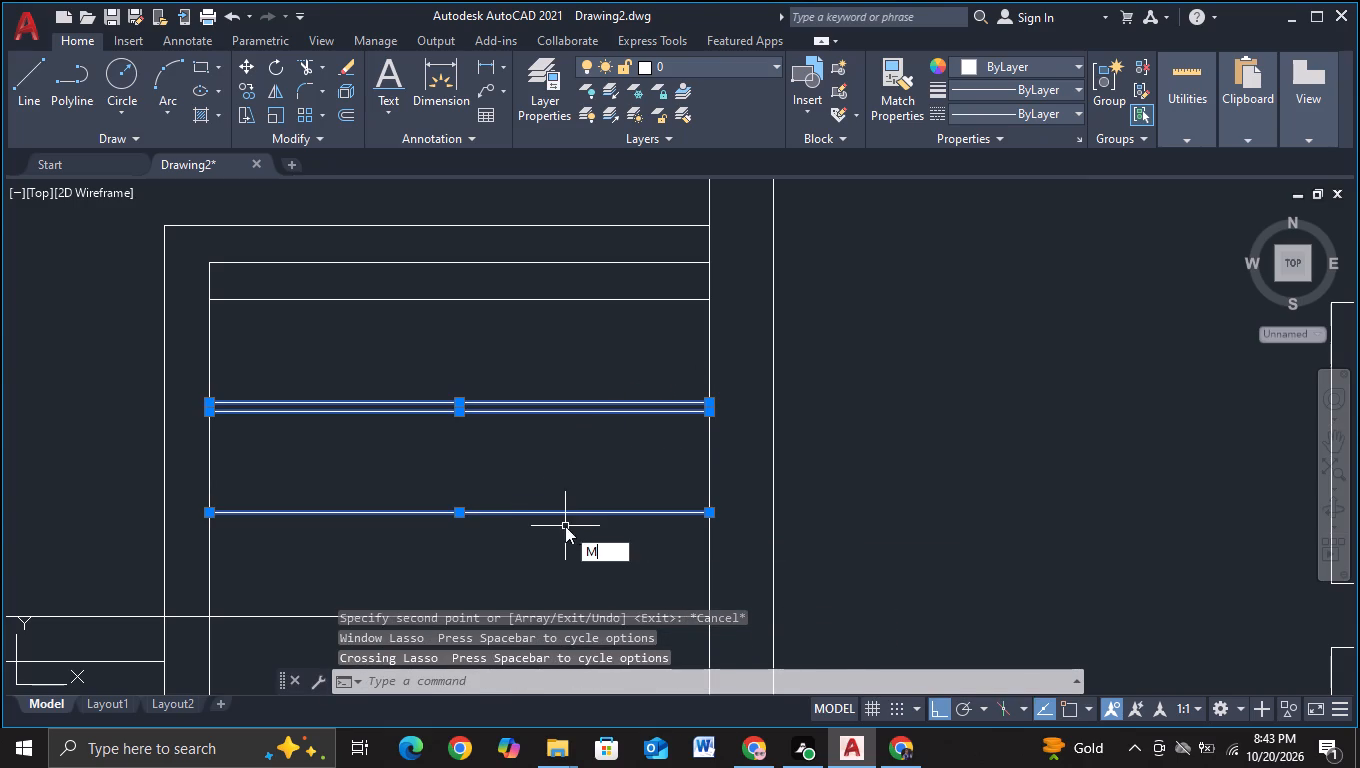
{"action": "left_click", "coordinate": [672, 571]}
{"action": "left_click", "coordinate": [566, 425]}
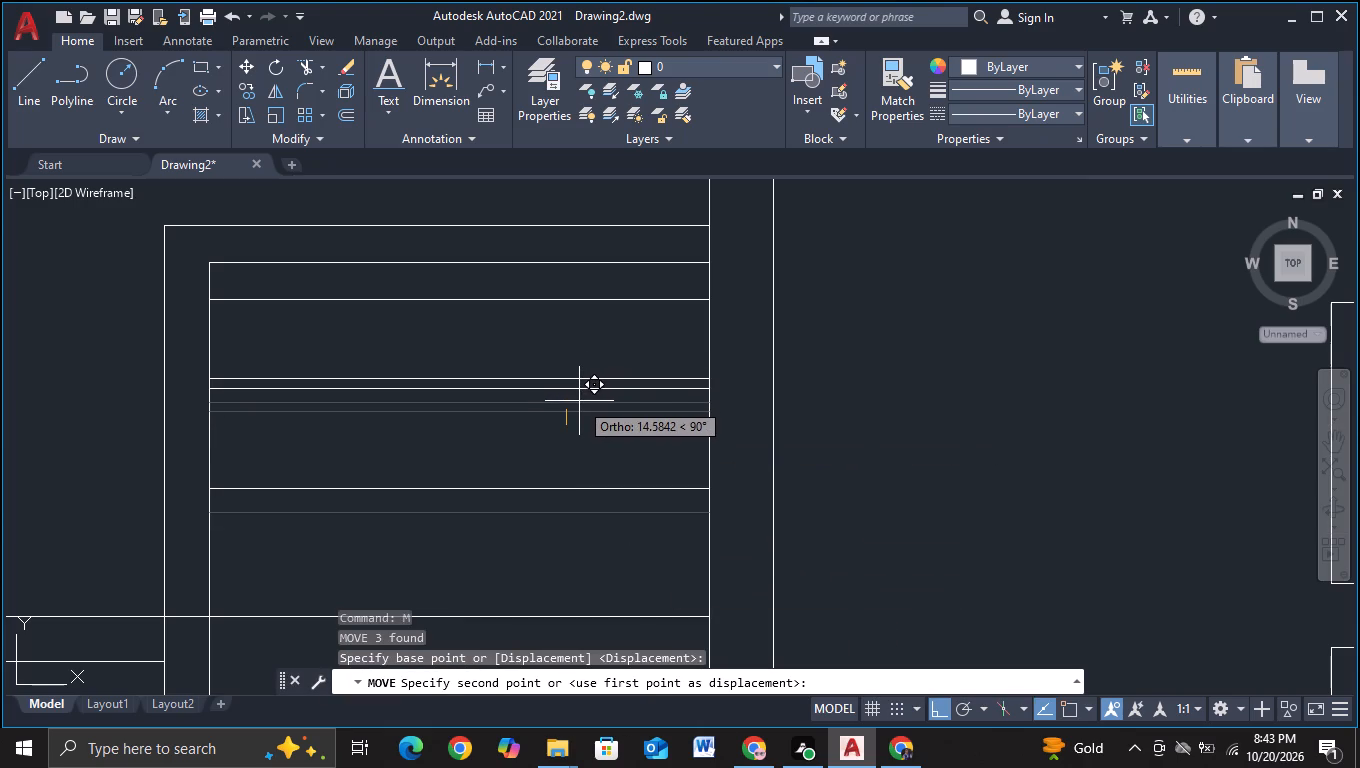
{"action": "left_click", "coordinate": [579, 401]}
{"action": "key", "text": "Escape"}
Move the single line below the closely spaced pair straight up, closer to the pair, in the taller bay.
{"action": "left_click_drag", "start_coordinate": [528, 527], "coordinate": [583, 445]}
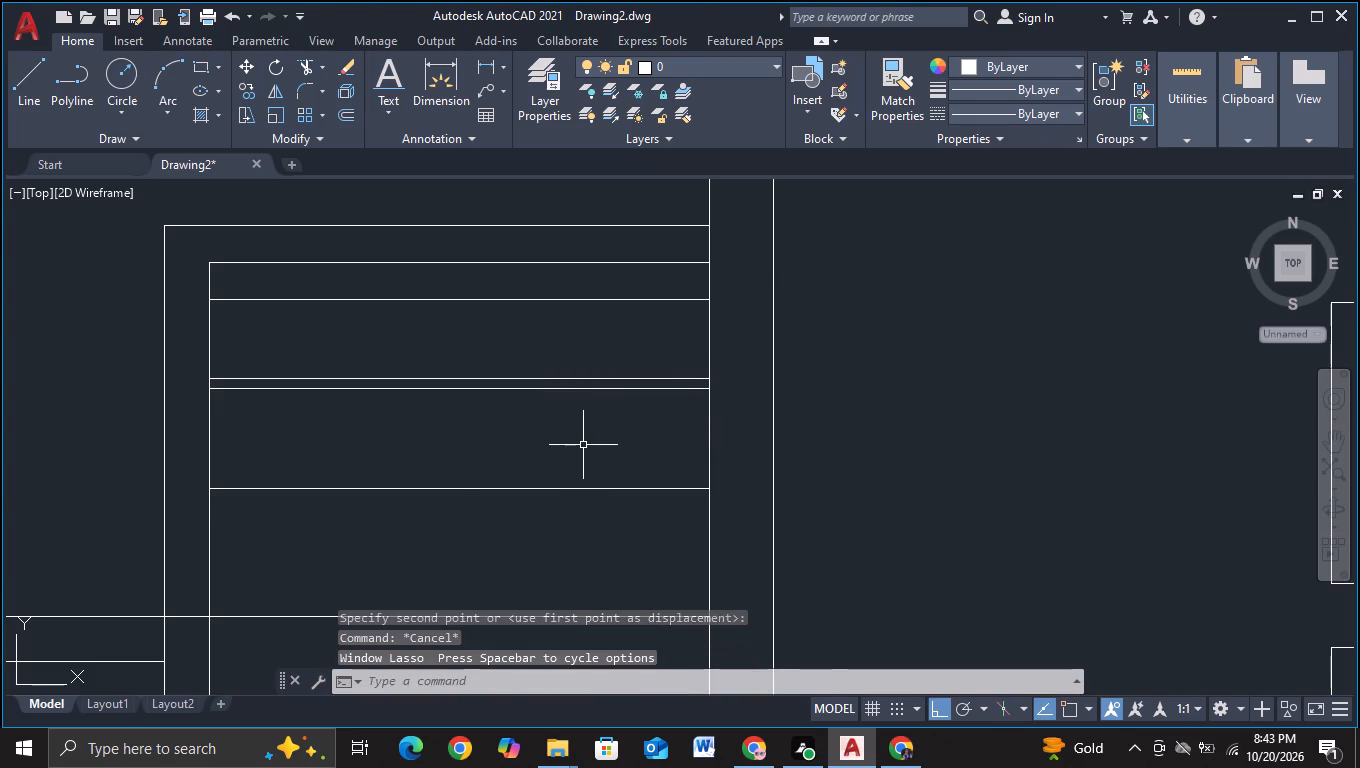
{"action": "left_click_drag", "start_coordinate": [583, 445], "coordinate": [473, 543]}
{"action": "key", "text": "m"}
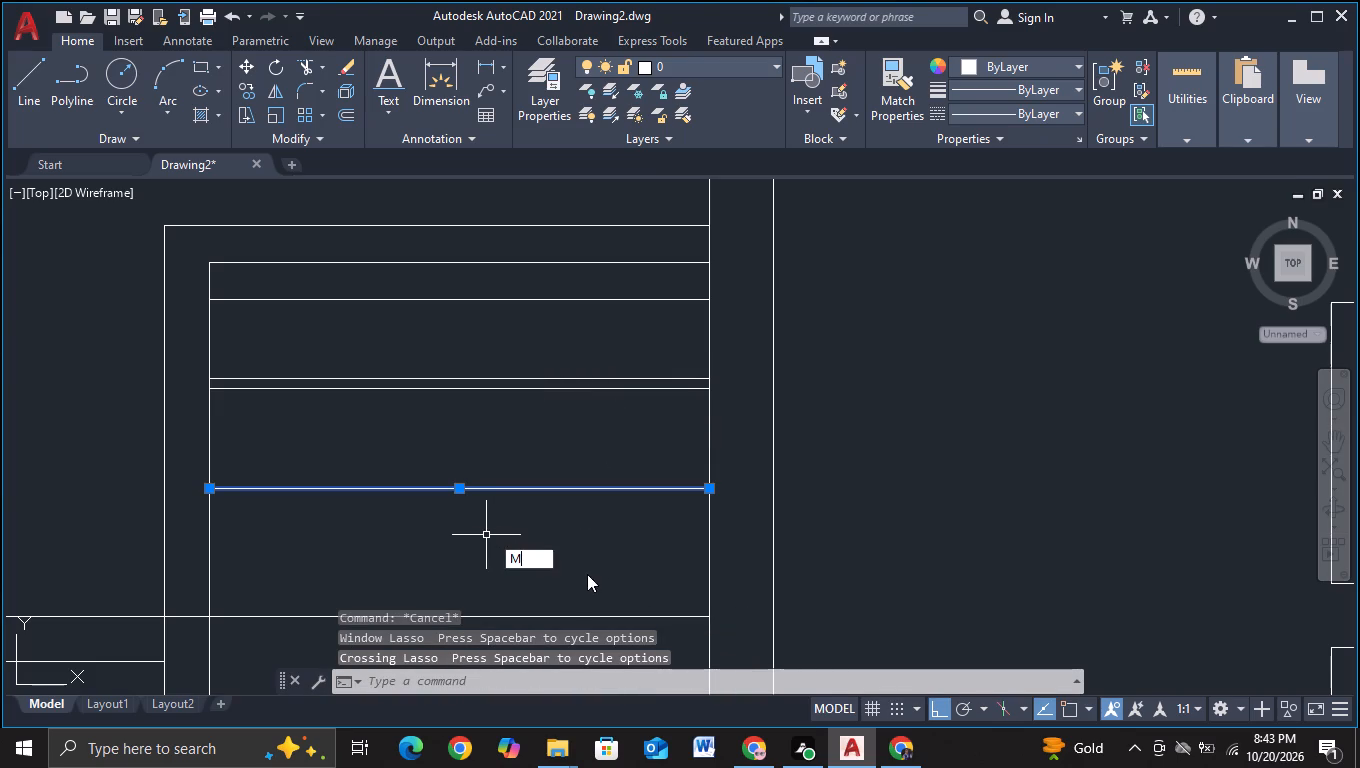
{"action": "left_click", "coordinate": [587, 574]}
{"action": "left_click", "coordinate": [569, 493]}
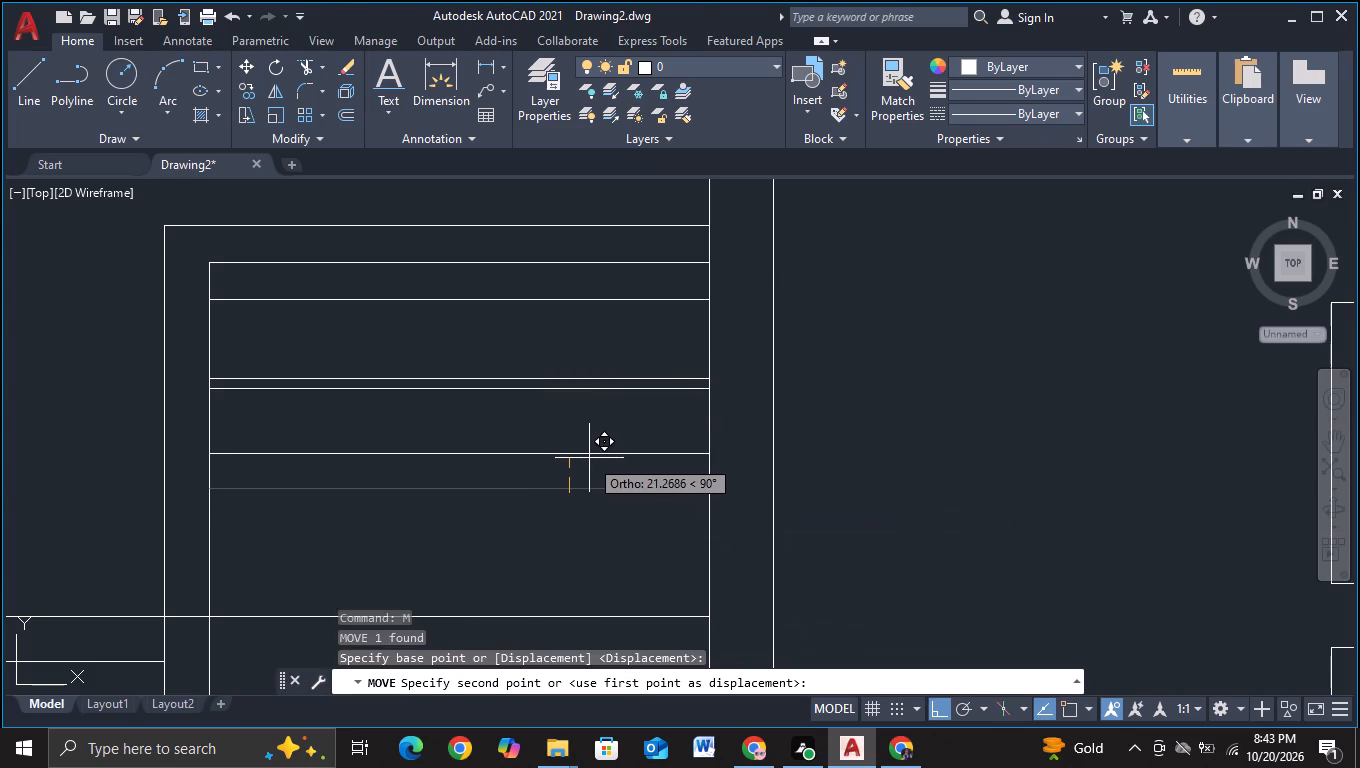
{"action": "left_click", "coordinate": [588, 464]}
{"action": "key", "text": "Escape"}
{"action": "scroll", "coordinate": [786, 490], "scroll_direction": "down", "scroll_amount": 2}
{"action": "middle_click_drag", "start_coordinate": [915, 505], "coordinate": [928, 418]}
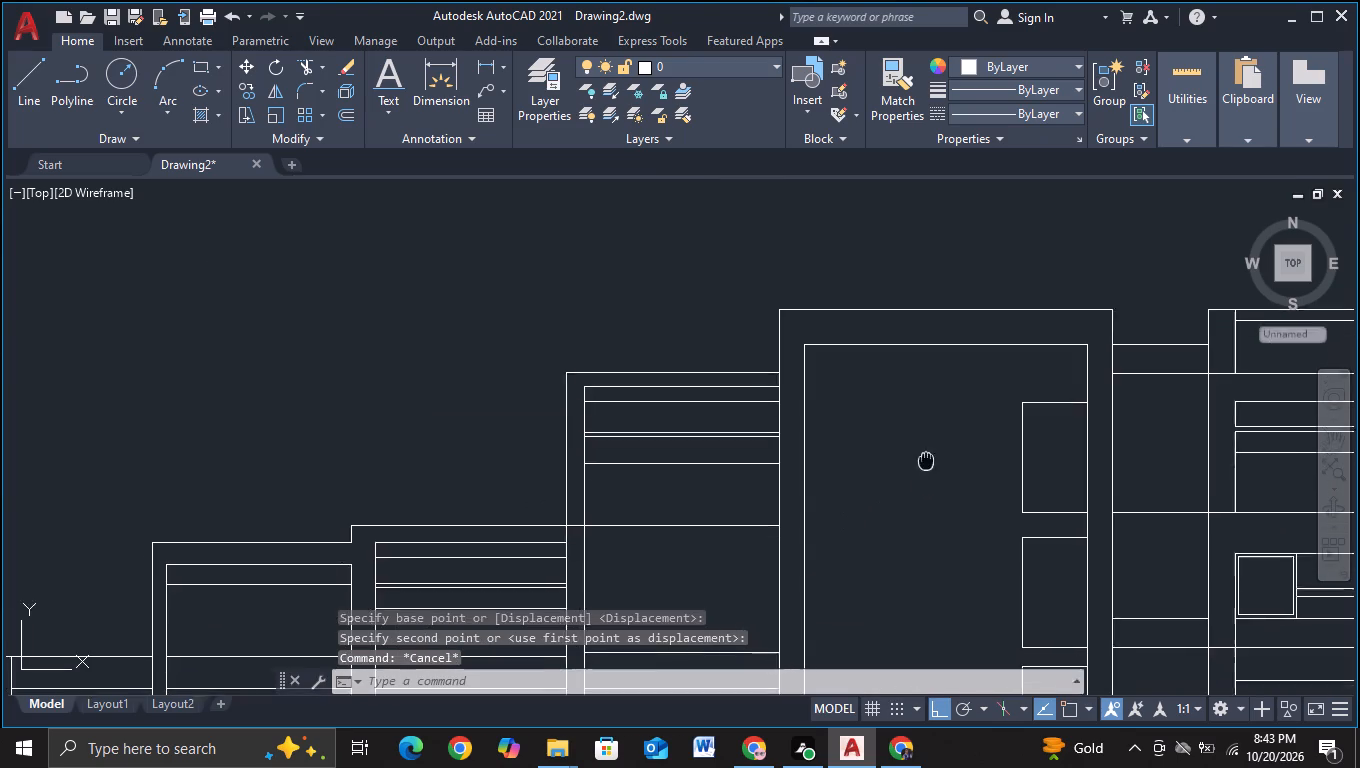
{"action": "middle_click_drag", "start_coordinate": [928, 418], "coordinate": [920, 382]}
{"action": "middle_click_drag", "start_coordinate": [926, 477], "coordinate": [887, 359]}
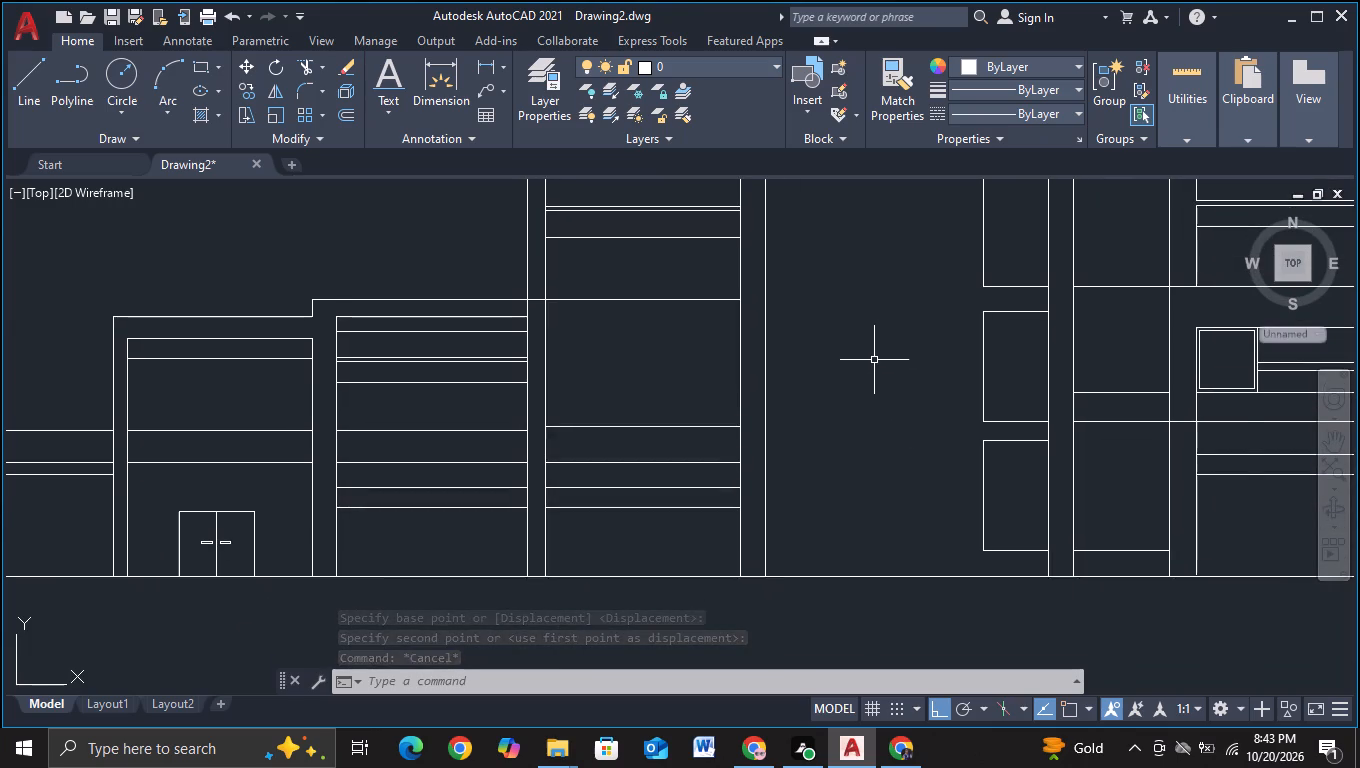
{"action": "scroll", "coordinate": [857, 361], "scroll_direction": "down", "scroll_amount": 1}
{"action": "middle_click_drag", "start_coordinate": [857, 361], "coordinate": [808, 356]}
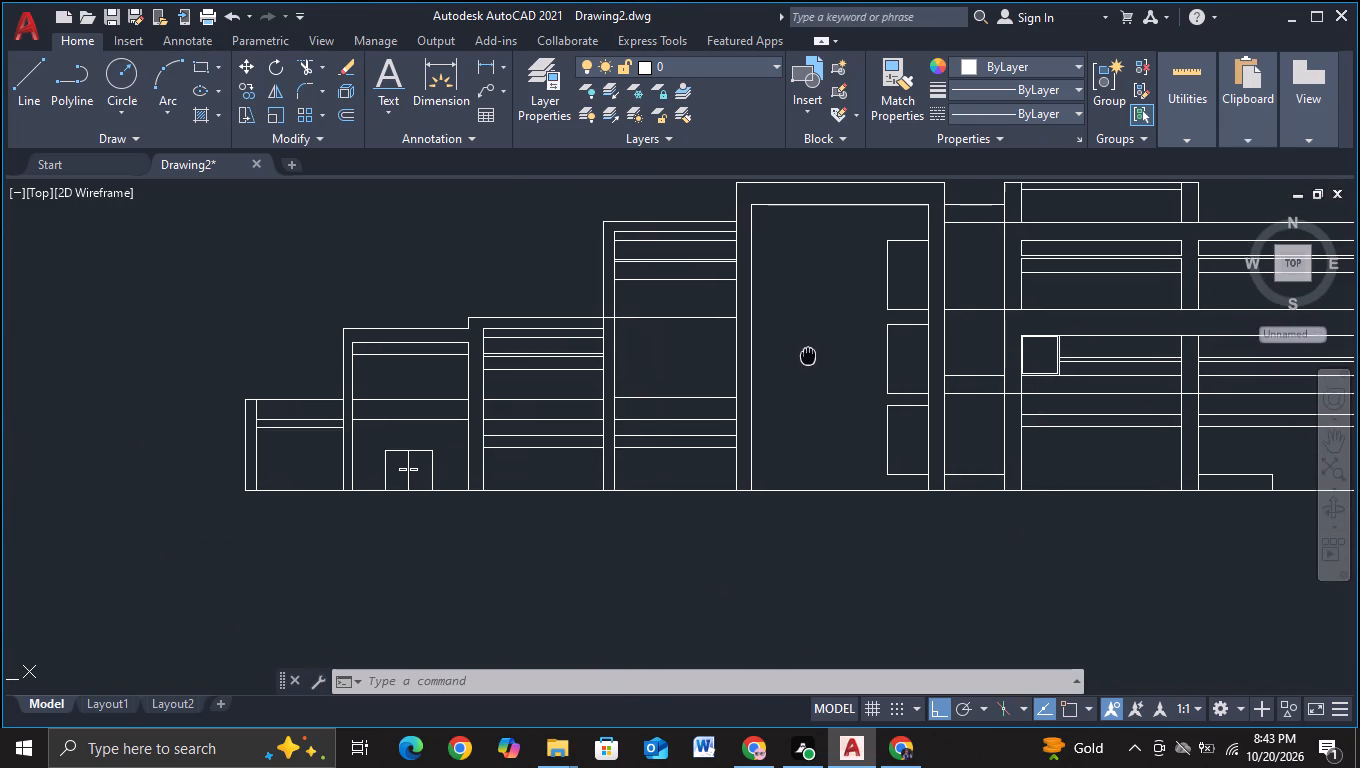
Trim away the lower of the two horizontal lines directly above the double door in the left wing's door bay.
{"action": "middle_click_drag", "start_coordinate": [808, 356], "coordinate": [807, 356]}
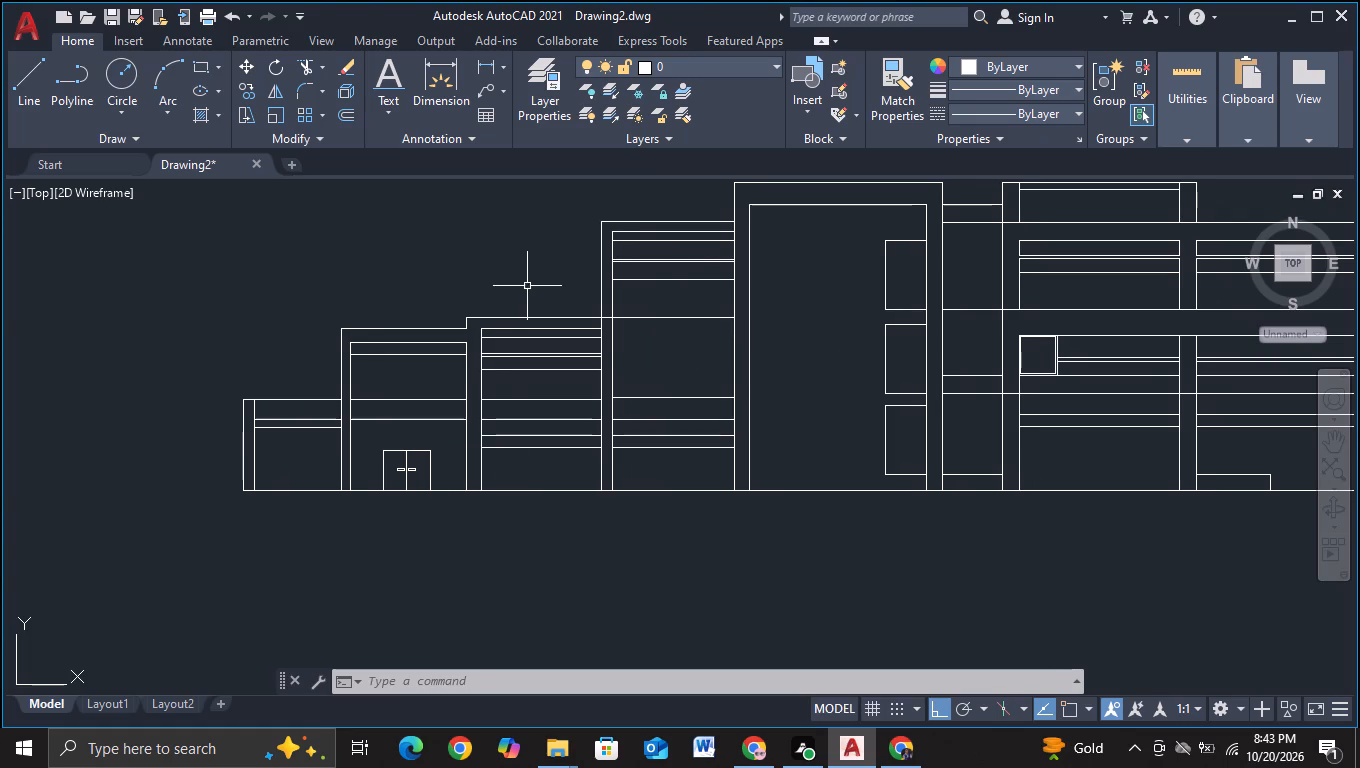
{"action": "left_click", "coordinate": [306, 61]}
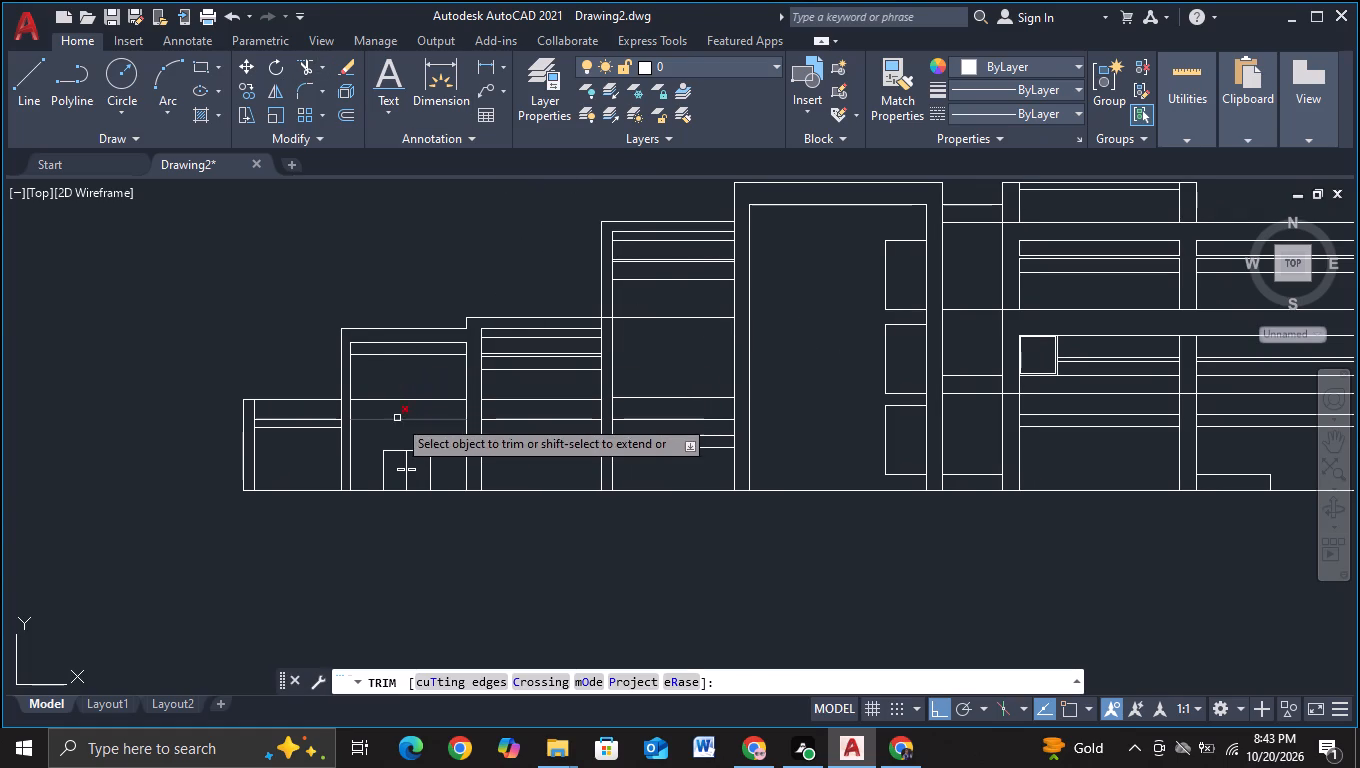
{"action": "left_click", "coordinate": [397, 418]}
{"action": "scroll", "coordinate": [668, 567], "scroll_direction": "down", "scroll_amount": 1}
{"action": "middle_click_drag", "start_coordinate": [669, 564], "coordinate": [501, 506]}
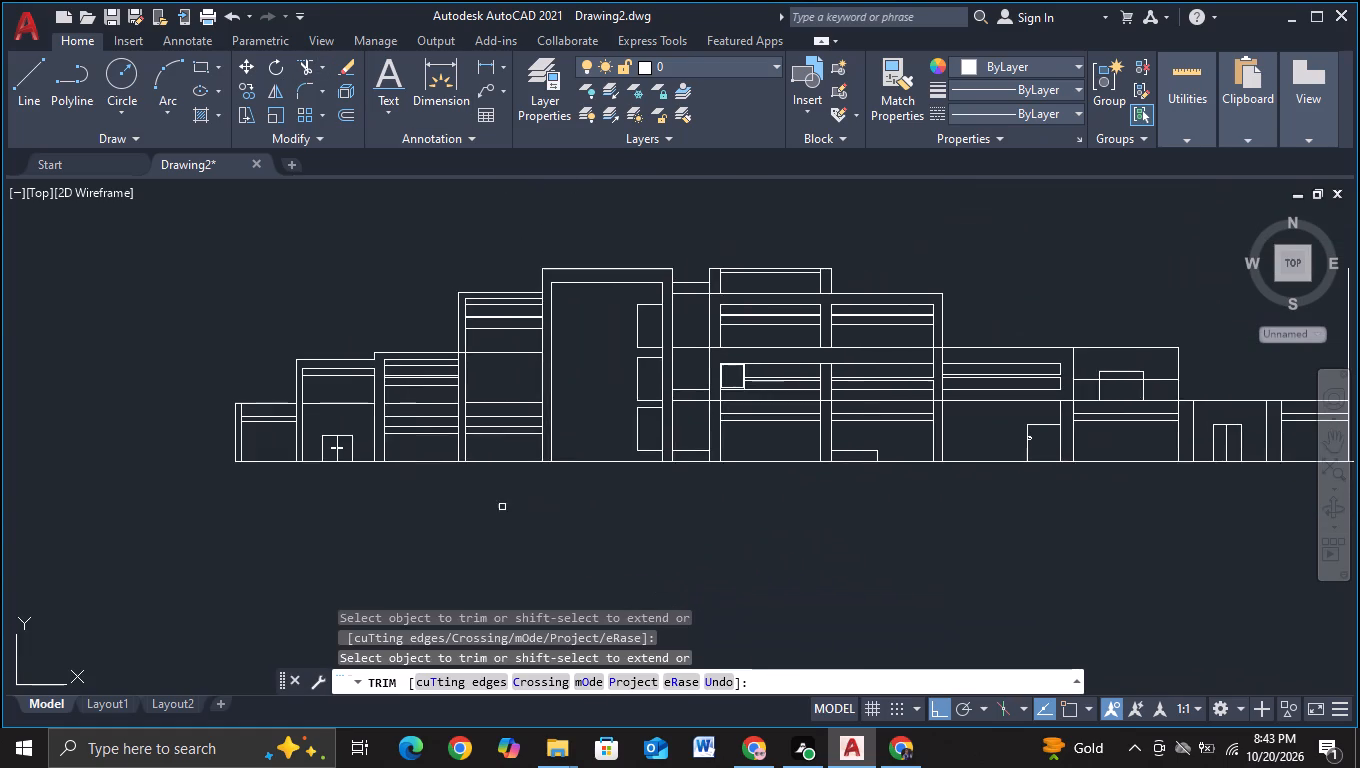
{"action": "middle_click_drag", "start_coordinate": [595, 531], "coordinate": [544, 518]}
{"action": "scroll", "coordinate": [546, 514], "scroll_direction": "up", "scroll_amount": 1}
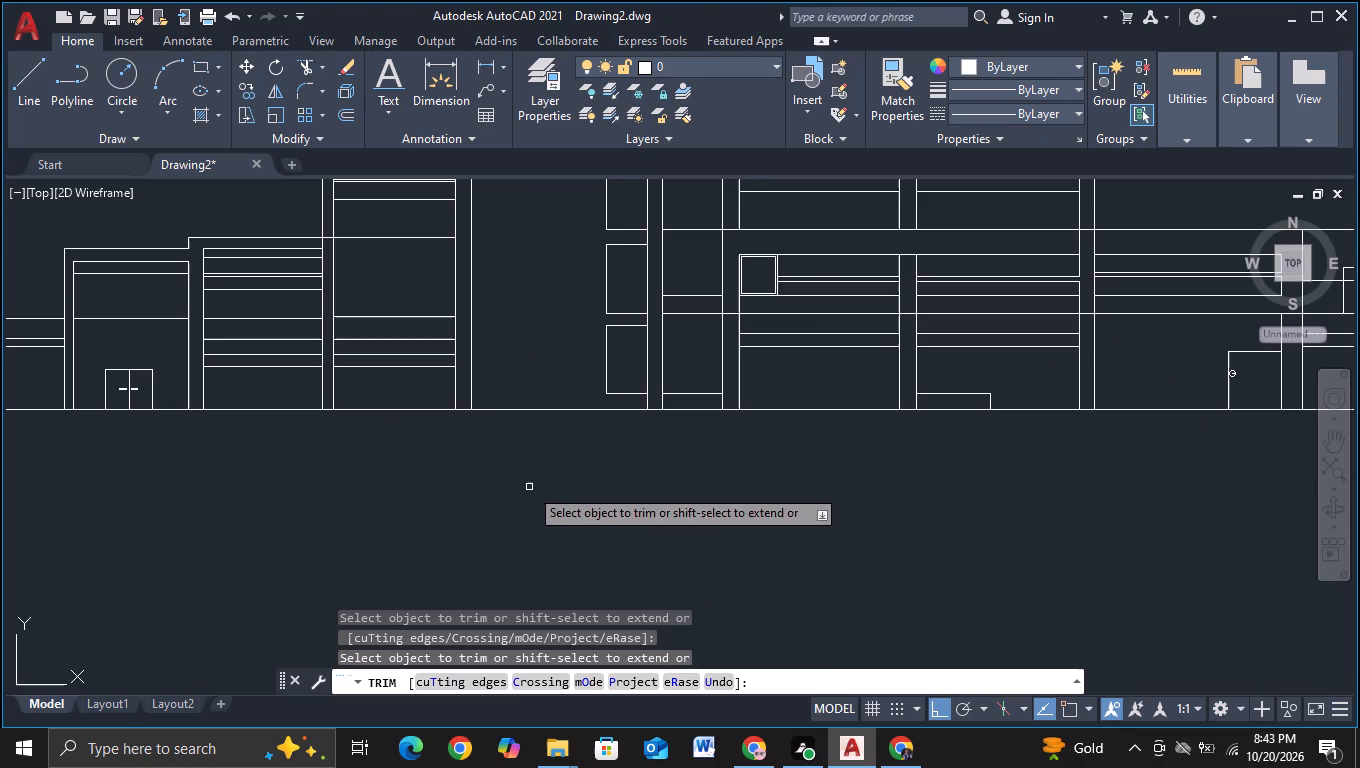
{"action": "scroll", "coordinate": [322, 406], "scroll_direction": "up", "scroll_amount": 1}
{"action": "middle_click_drag", "start_coordinate": [277, 237], "coordinate": [296, 315]}
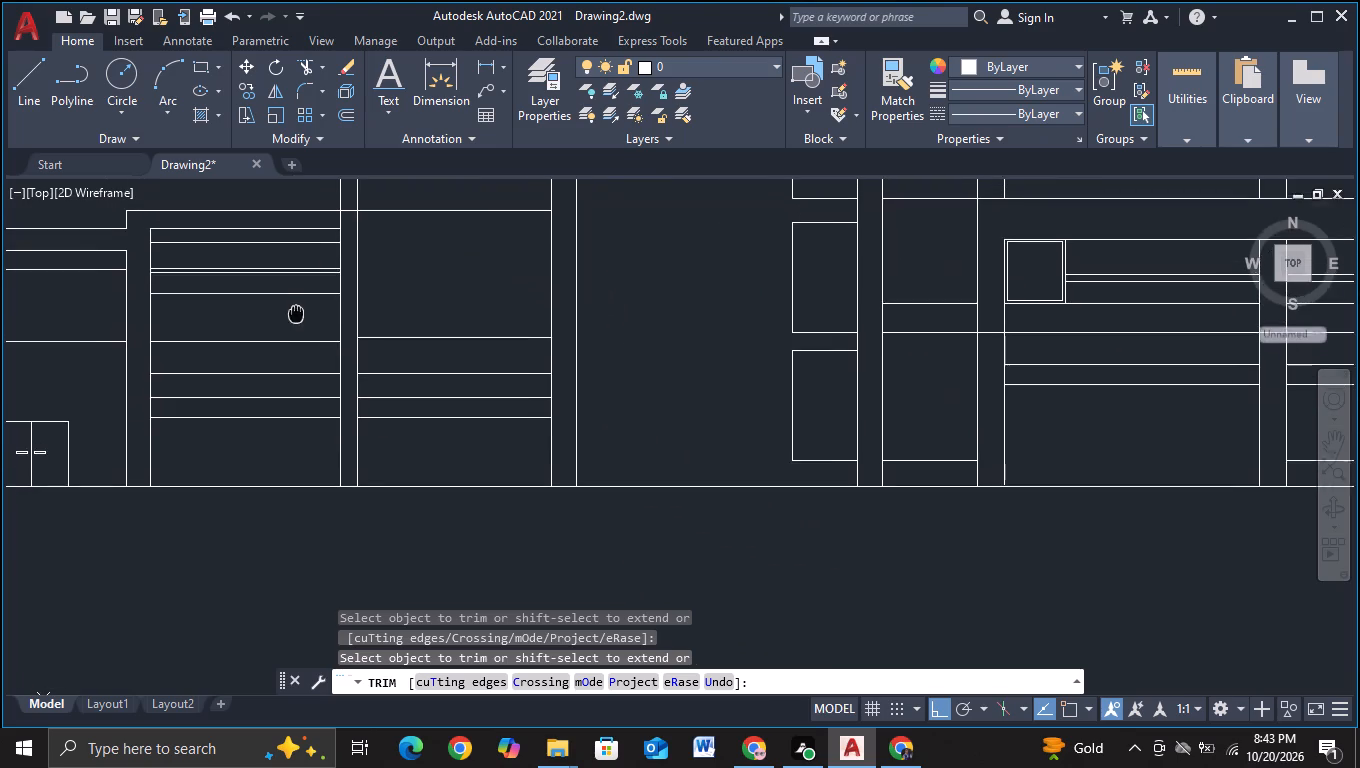
{"action": "middle_click_drag", "start_coordinate": [296, 315], "coordinate": [296, 319]}
{"action": "scroll", "coordinate": [315, 334], "scroll_direction": "down", "scroll_amount": 1}
{"action": "scroll", "coordinate": [479, 477], "scroll_direction": "down", "scroll_amount": 1}
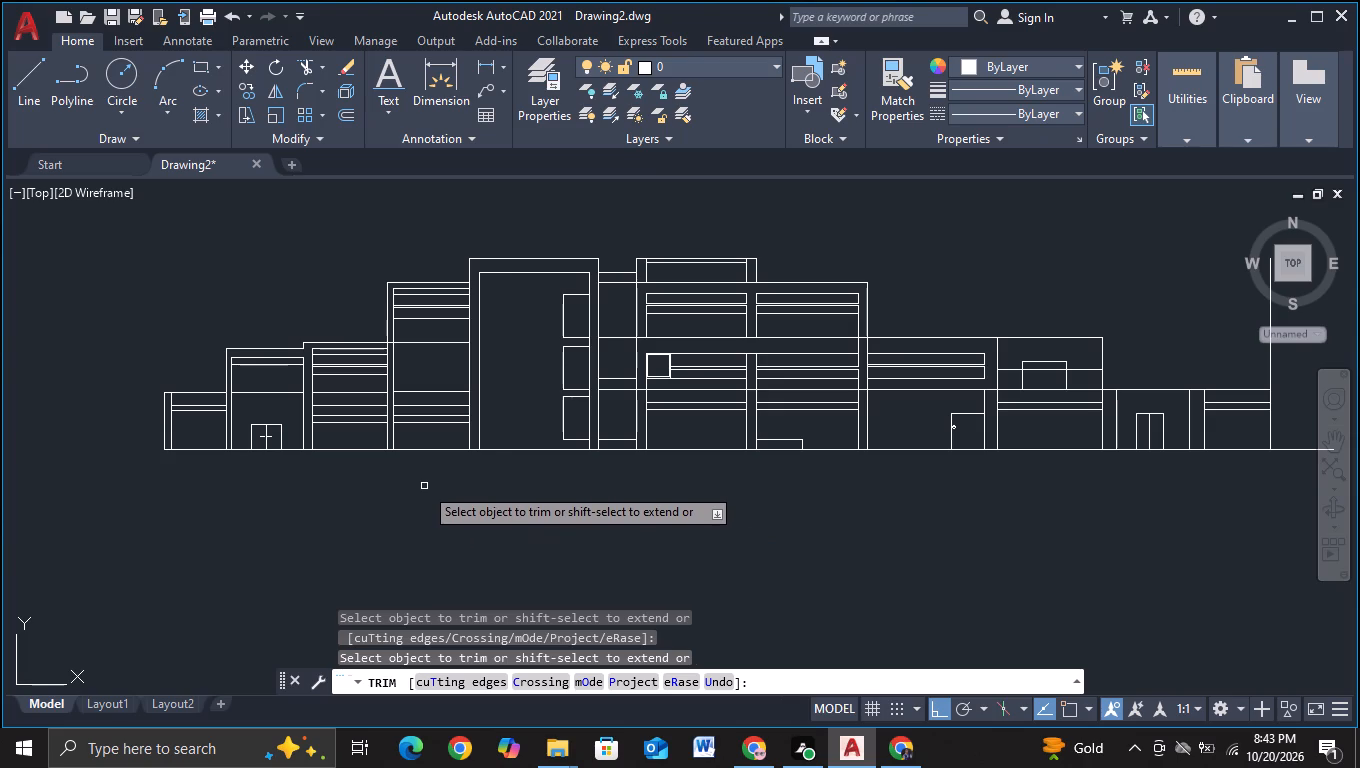
{"action": "key", "text": "Escape"}
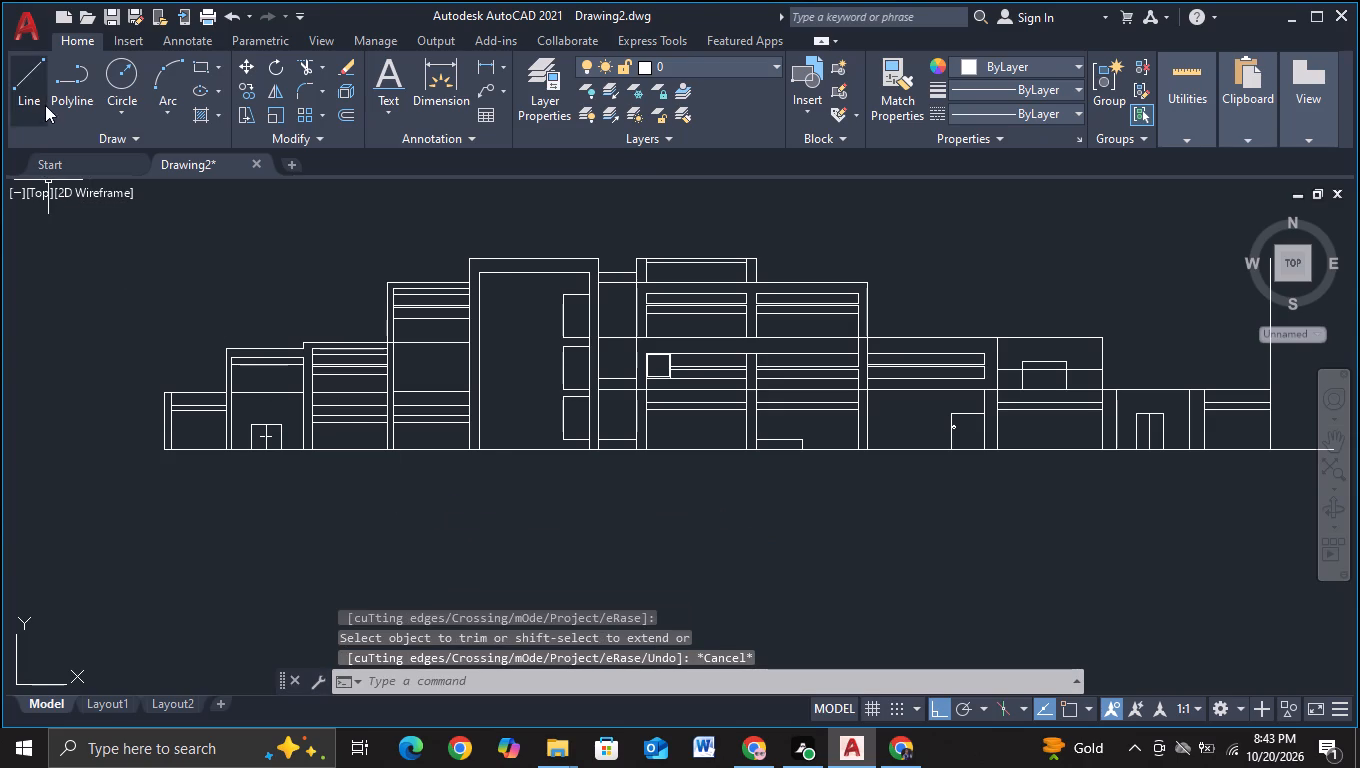
With object snap on, draw a short vertical line up to the door bay's roof line along its boundary with the adjacent bay.
{"action": "left_click", "coordinate": [44, 103]}
{"action": "scroll", "coordinate": [206, 286], "scroll_direction": "up", "scroll_amount": 2}
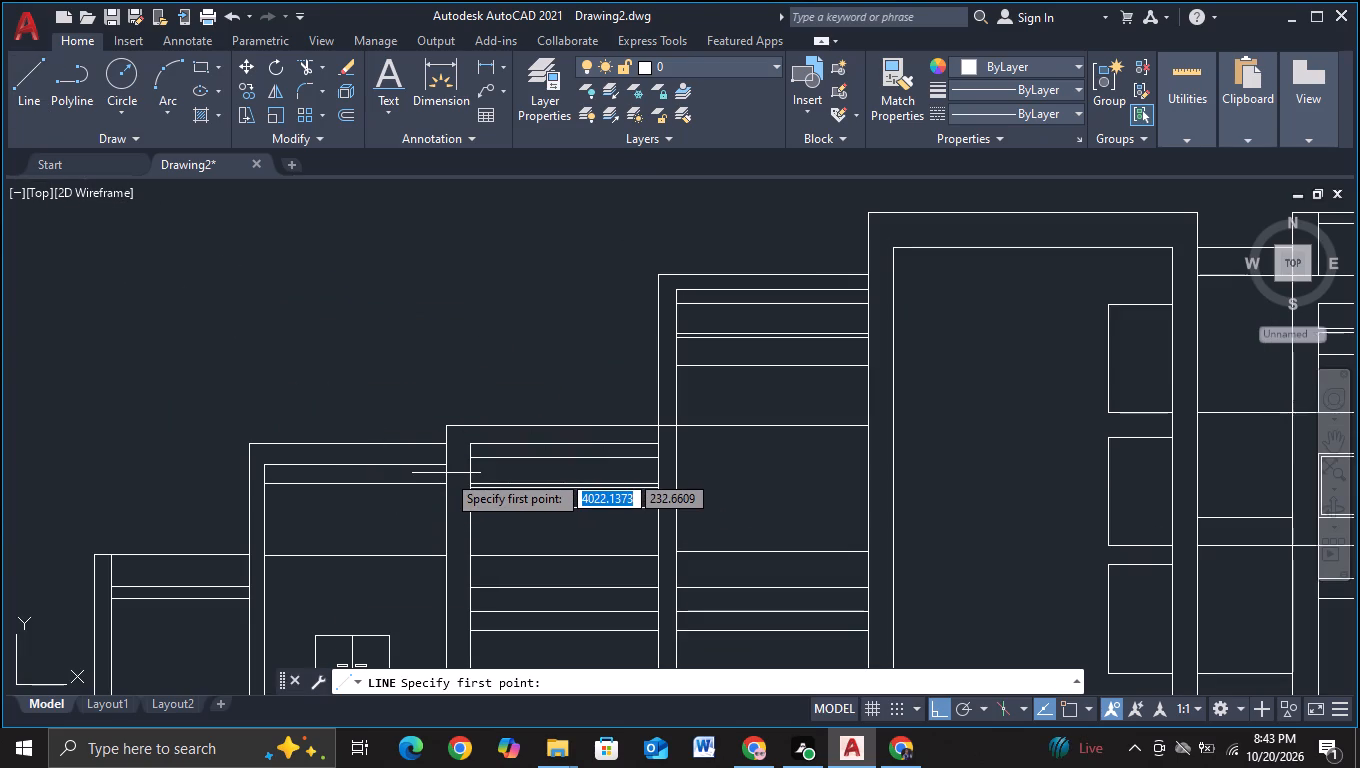
{"action": "key", "text": "F3"}
{"action": "left_click", "coordinate": [446, 473]}
{"action": "left_click", "coordinate": [443, 447]}
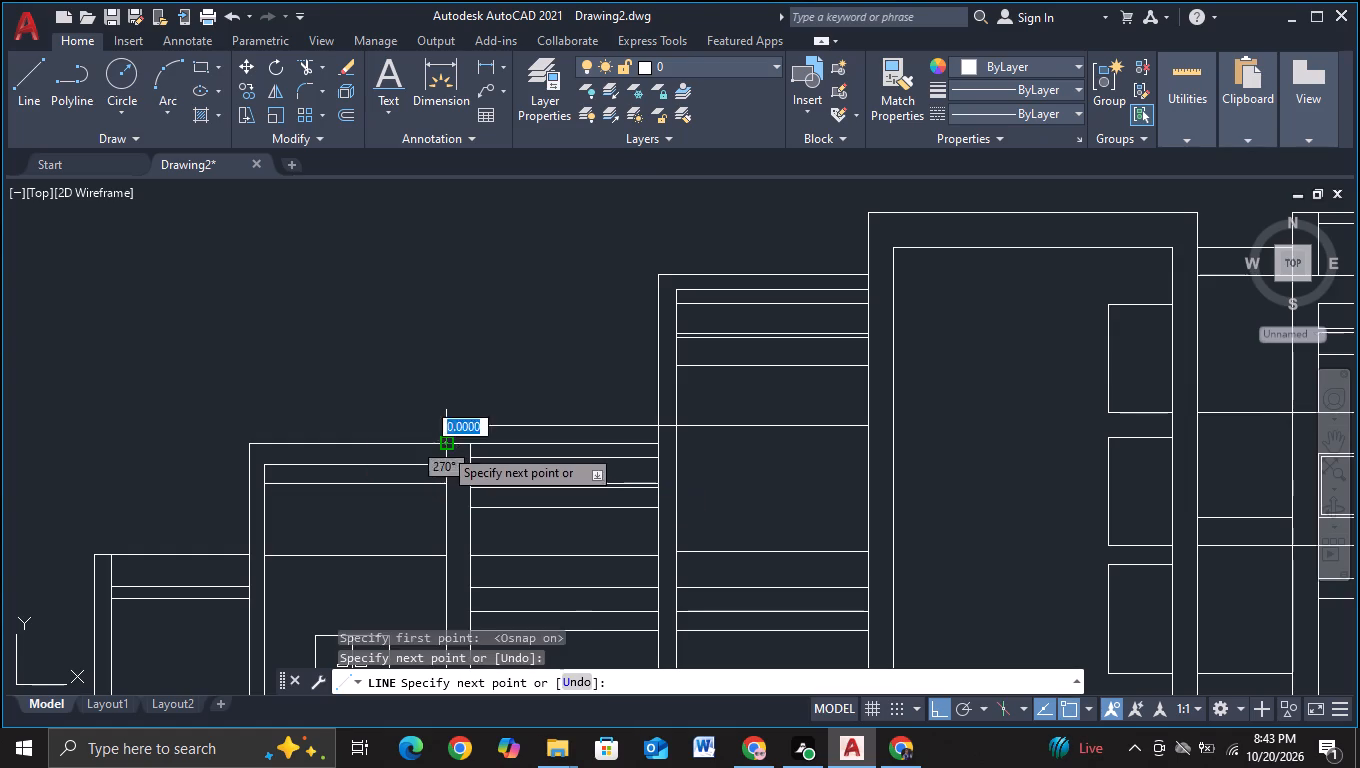
{"action": "key", "text": "Escape"}
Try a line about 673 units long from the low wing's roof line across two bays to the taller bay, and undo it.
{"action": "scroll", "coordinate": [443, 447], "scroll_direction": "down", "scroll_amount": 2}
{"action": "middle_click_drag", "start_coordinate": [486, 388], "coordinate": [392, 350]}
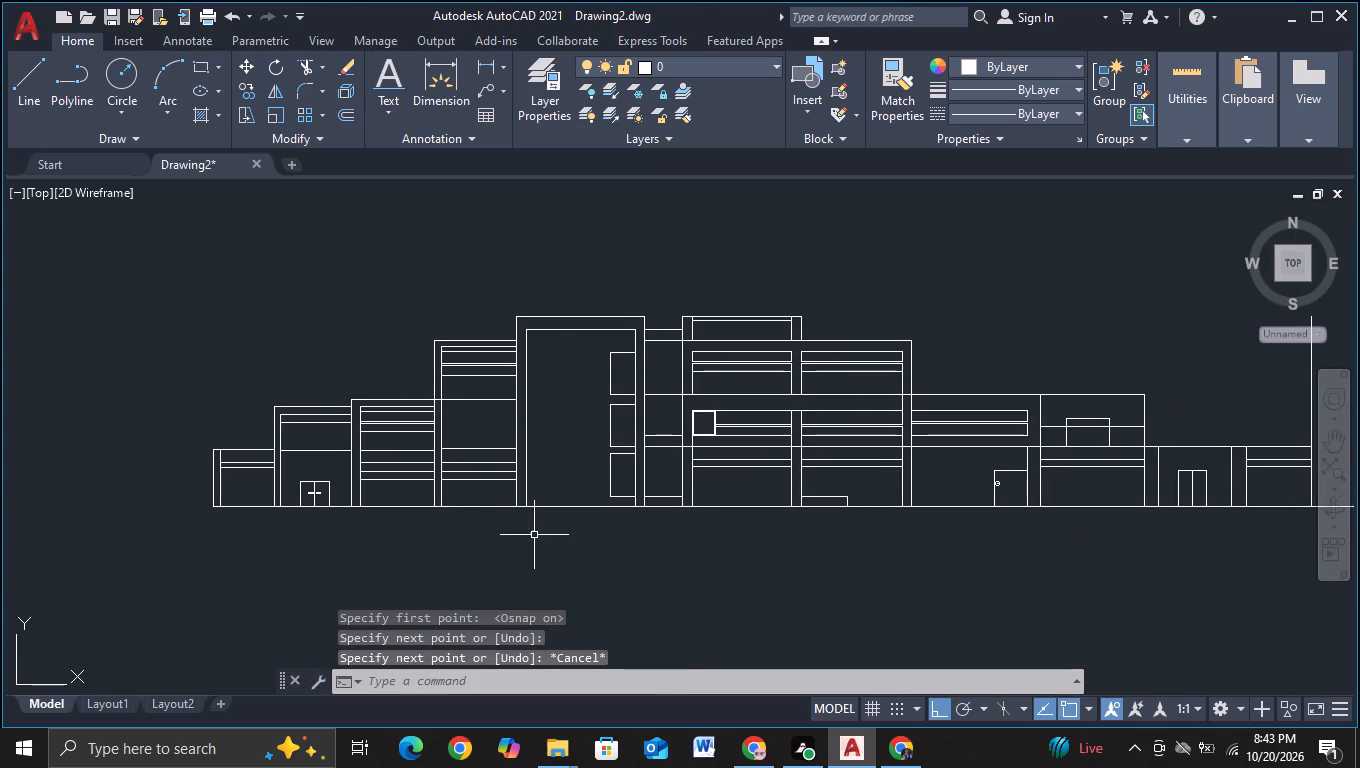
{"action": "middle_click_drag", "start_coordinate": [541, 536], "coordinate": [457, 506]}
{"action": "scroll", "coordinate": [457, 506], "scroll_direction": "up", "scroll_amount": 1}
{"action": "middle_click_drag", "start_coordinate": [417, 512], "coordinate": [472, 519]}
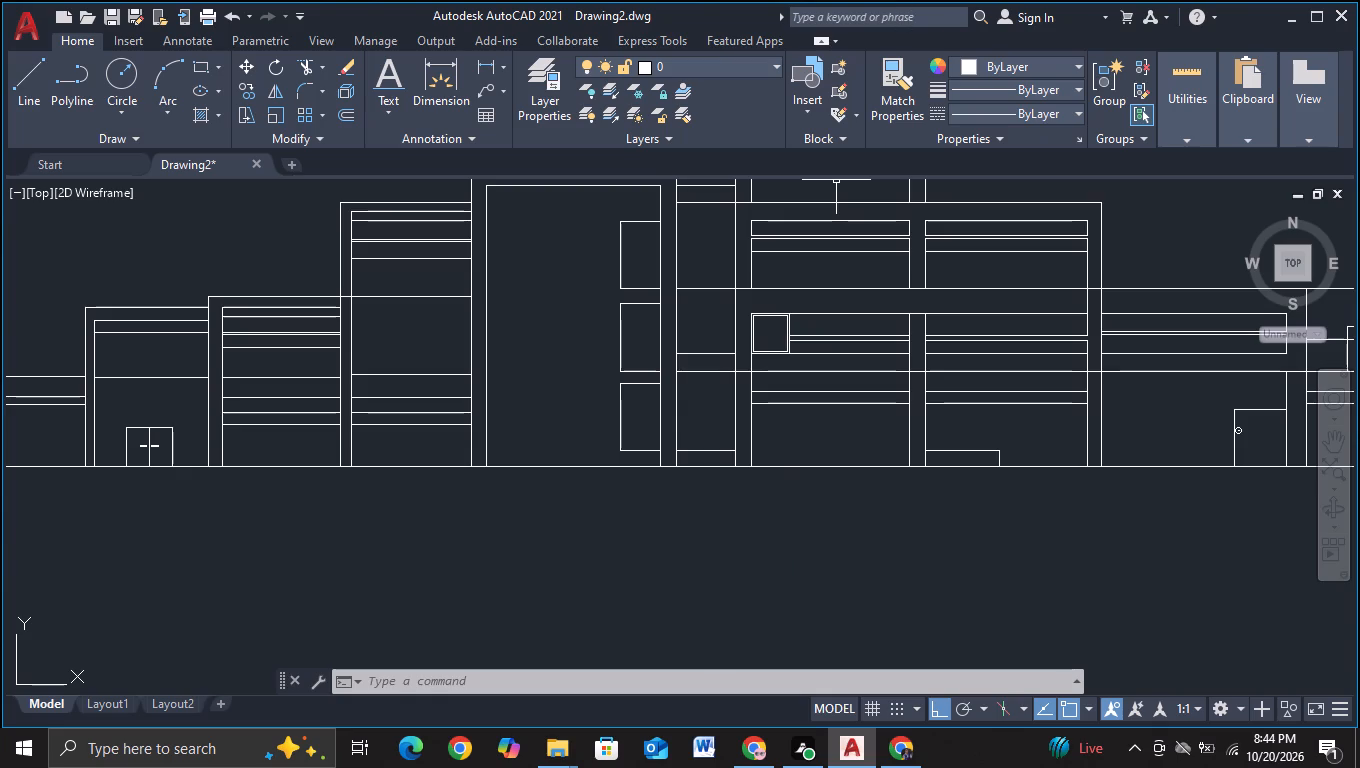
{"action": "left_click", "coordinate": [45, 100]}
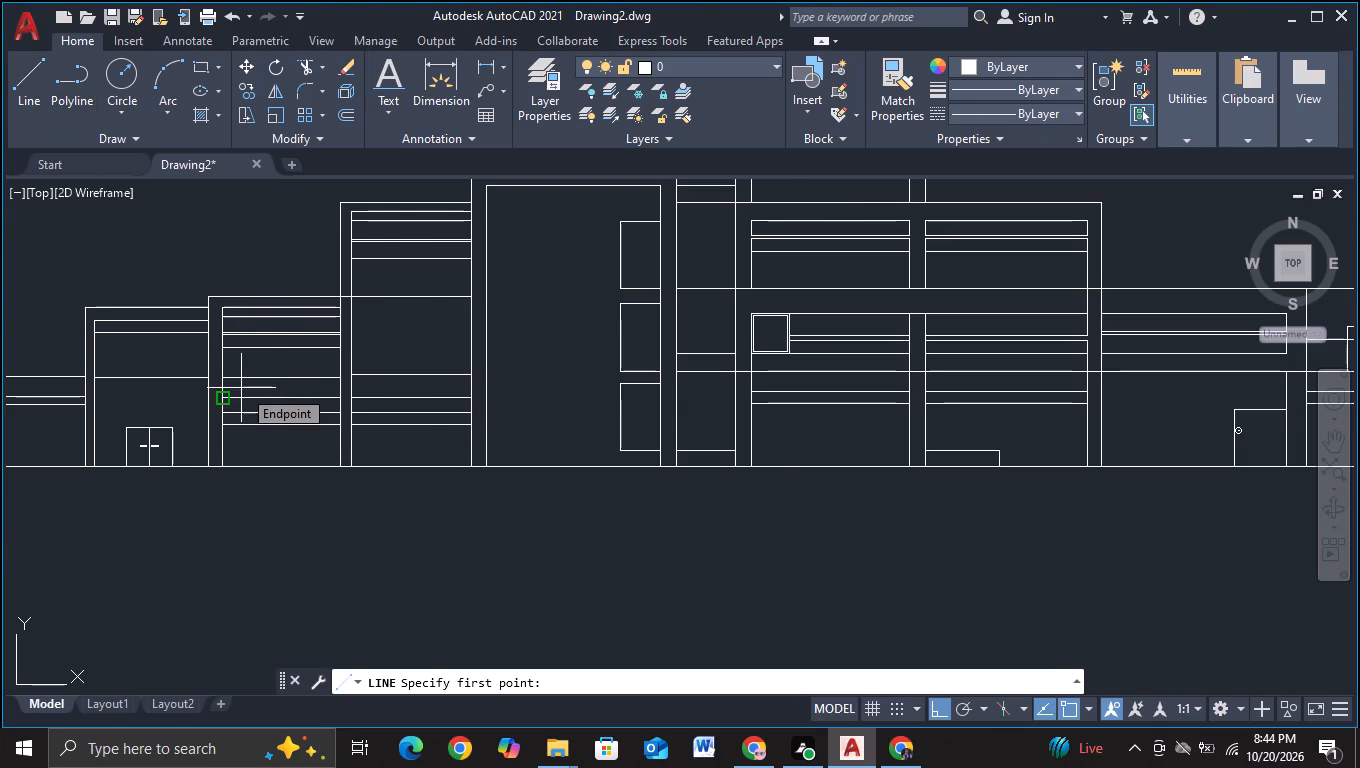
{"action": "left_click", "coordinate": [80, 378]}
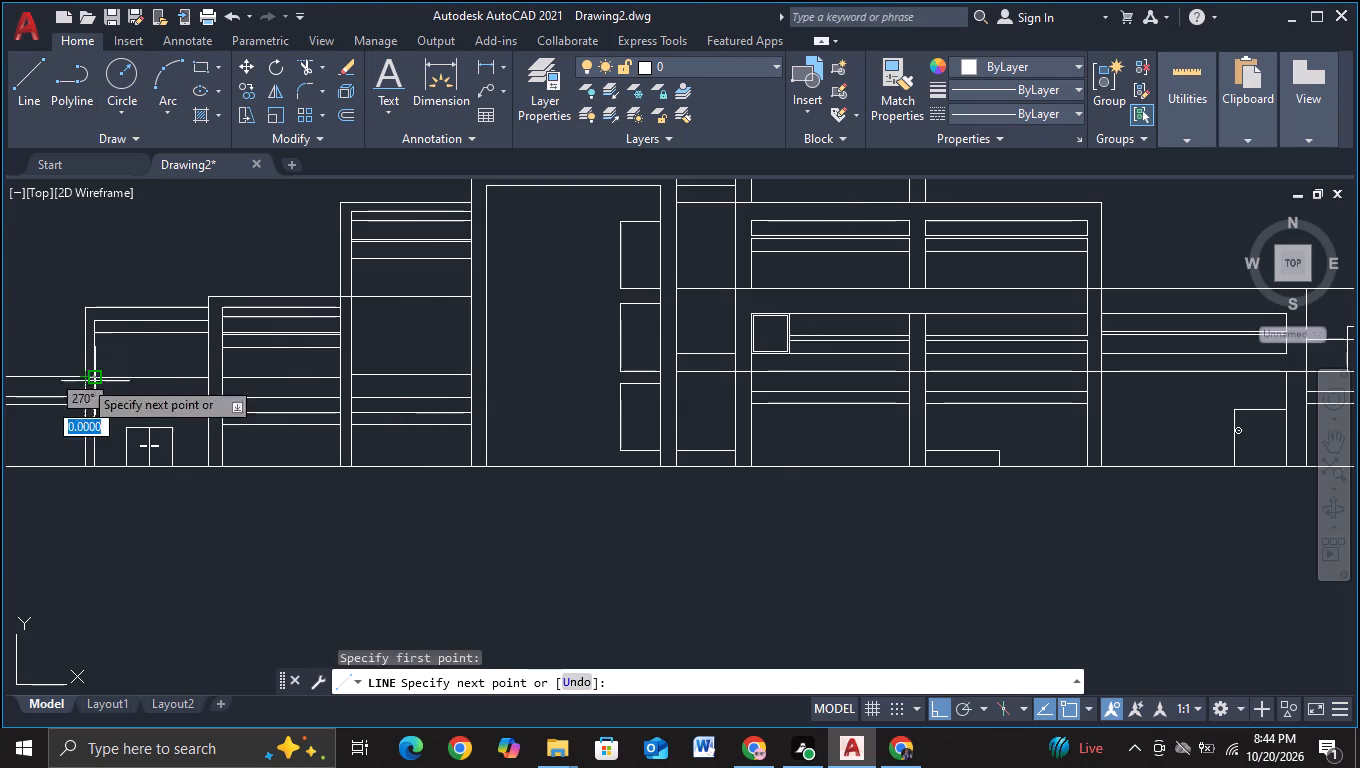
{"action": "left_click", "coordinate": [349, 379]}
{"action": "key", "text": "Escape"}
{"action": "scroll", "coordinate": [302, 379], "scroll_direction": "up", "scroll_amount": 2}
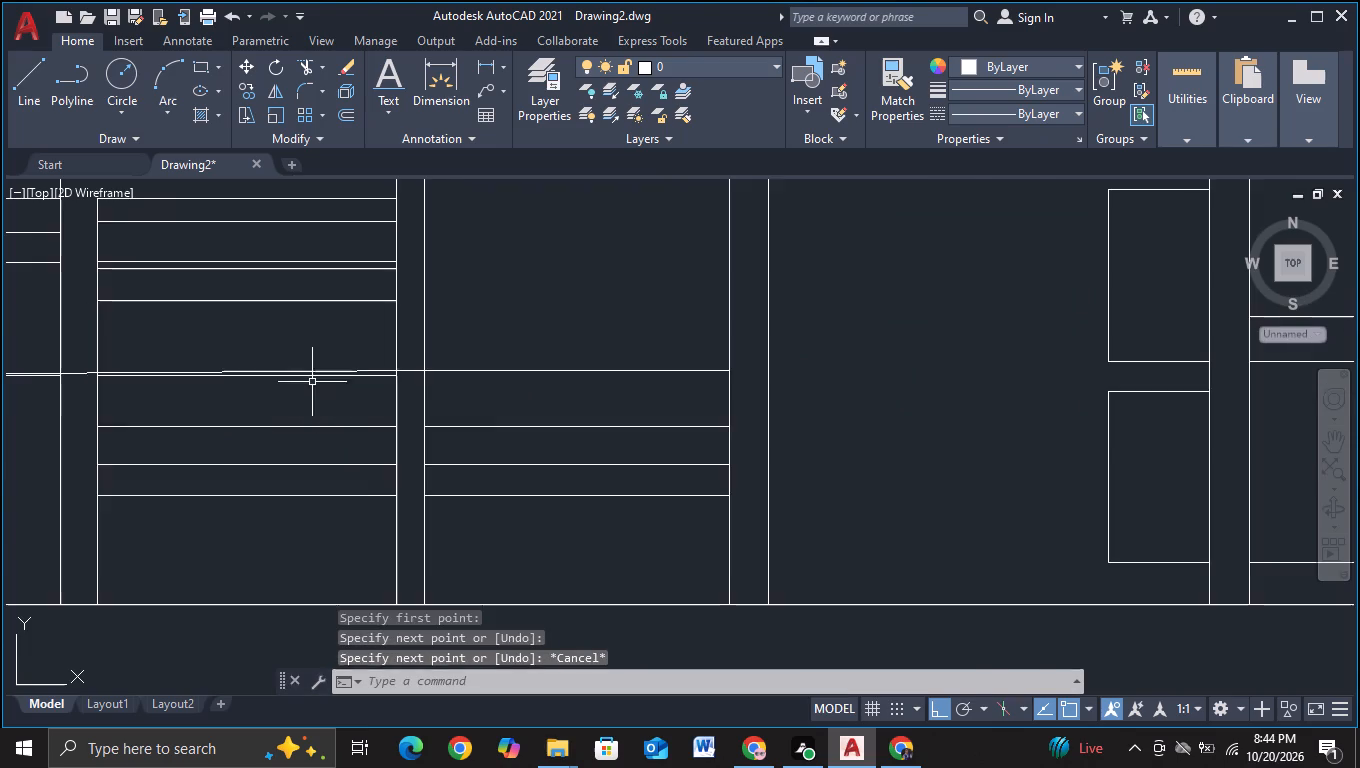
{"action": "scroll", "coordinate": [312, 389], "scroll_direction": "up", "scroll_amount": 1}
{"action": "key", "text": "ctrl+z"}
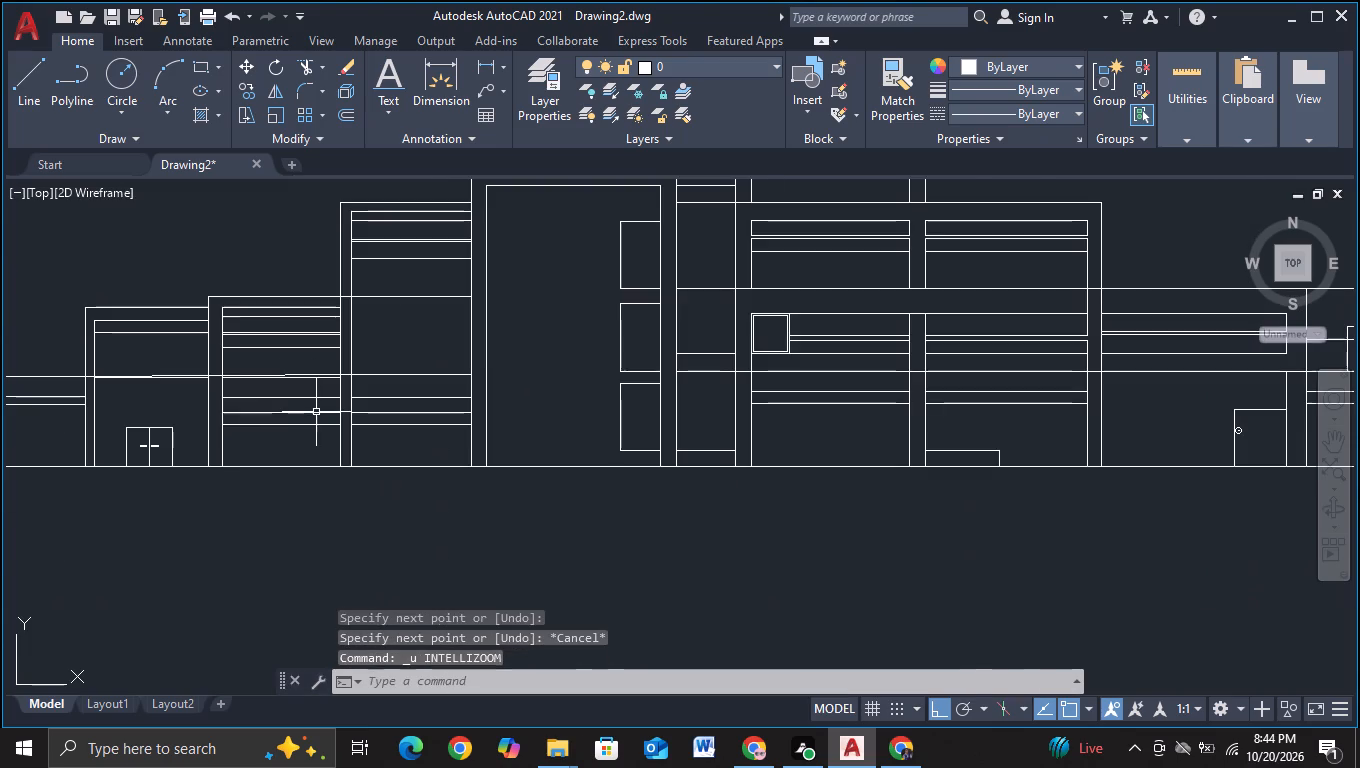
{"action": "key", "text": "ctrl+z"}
Draw a short horizontal line continuing the low wing's roof line across the narrow pillar to the door bay.
{"action": "scroll", "coordinate": [299, 405], "scroll_direction": "up", "scroll_amount": 2}
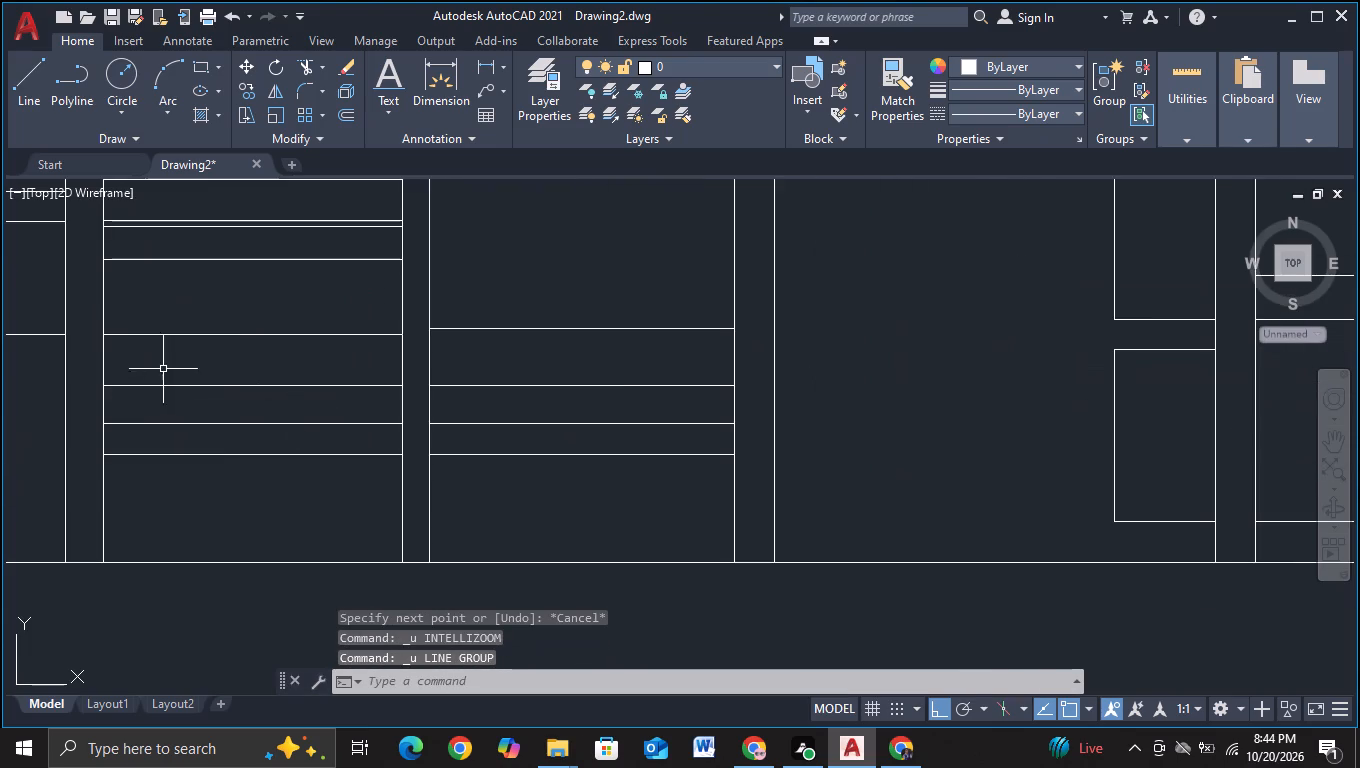
{"action": "middle_click_drag", "start_coordinate": [162, 369], "coordinate": [669, 379]}
{"action": "left_click", "coordinate": [40, 85]}
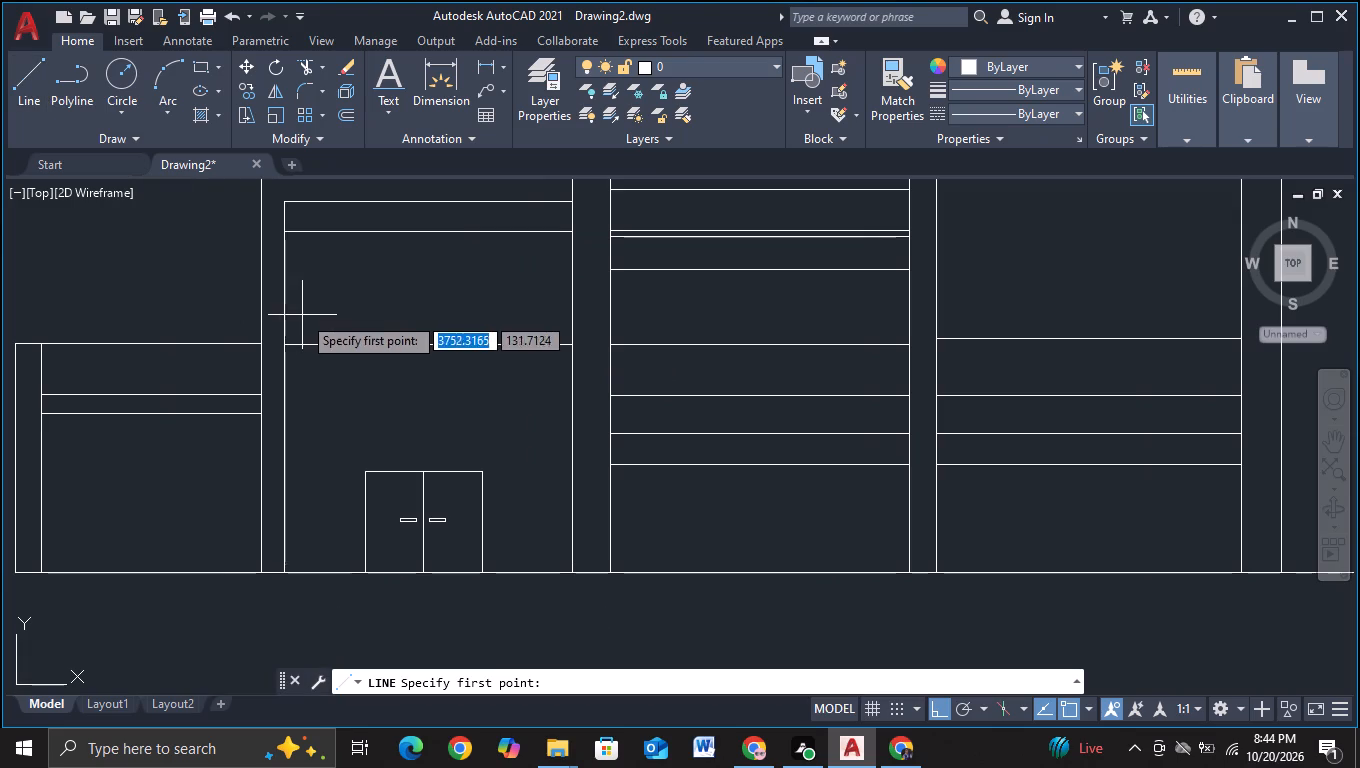
{"action": "scroll", "coordinate": [301, 313], "scroll_direction": "up", "scroll_amount": 1}
{"action": "left_click", "coordinate": [235, 361]}
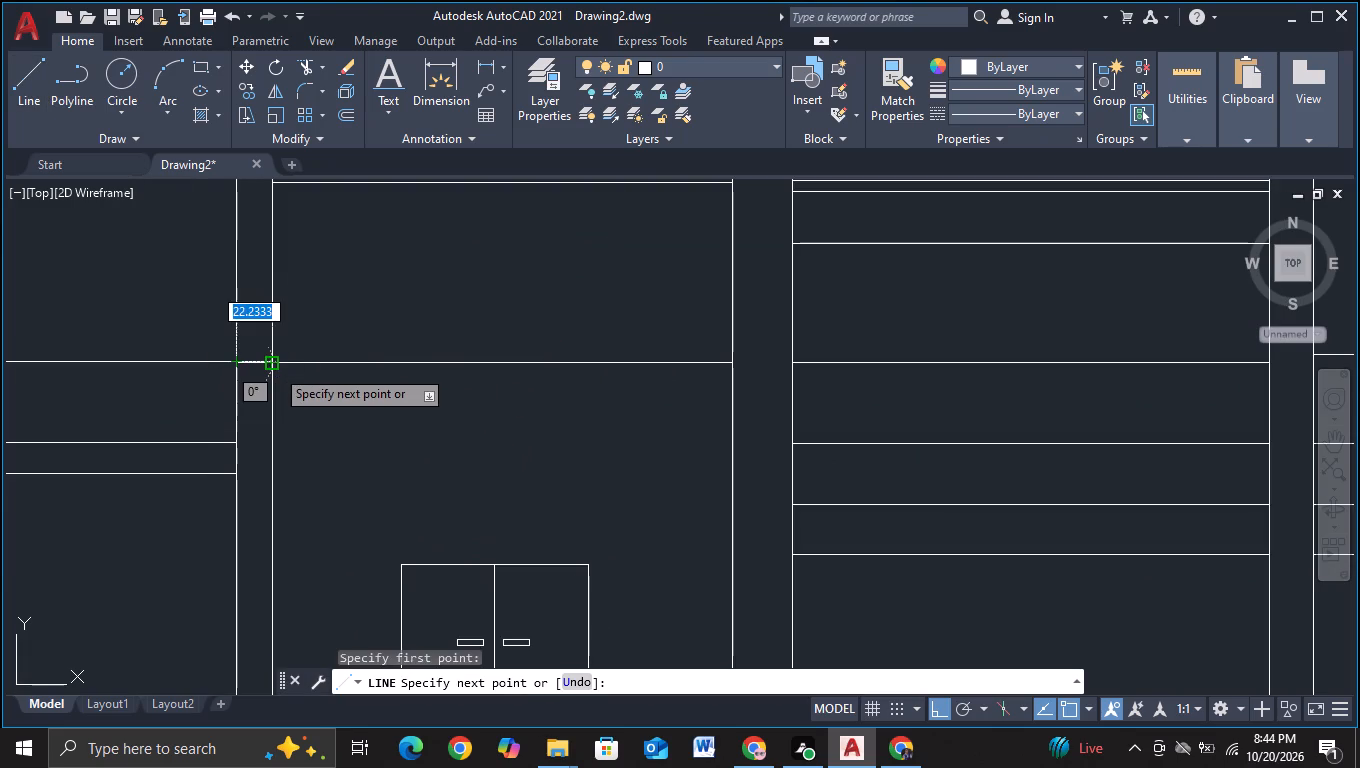
{"action": "scroll", "coordinate": [275, 368], "scroll_direction": "up", "scroll_amount": 3}
{"action": "left_click", "coordinate": [293, 366]}
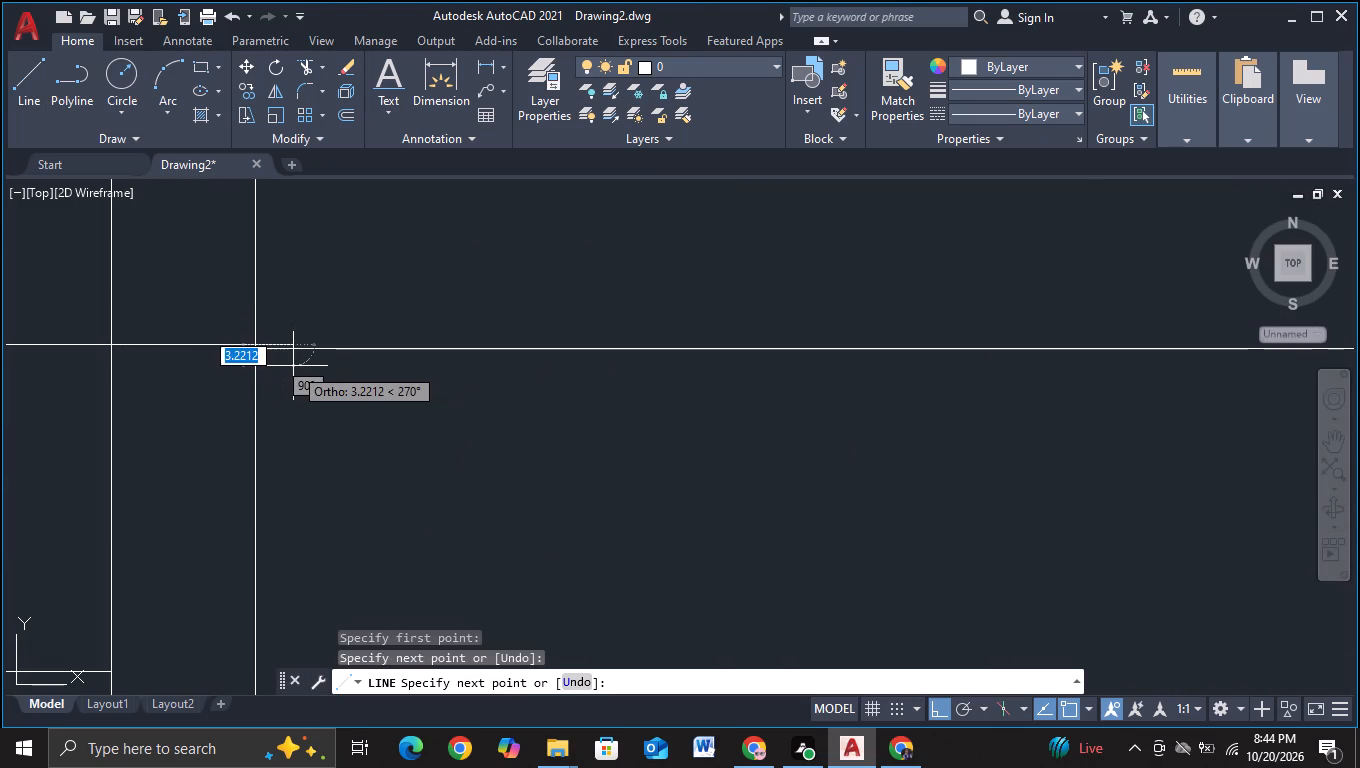
{"action": "key", "text": "Escape"}
Trim the short line's overshoot past the pillar's inner edge in the door bay.
{"action": "left_click", "coordinate": [306, 76]}
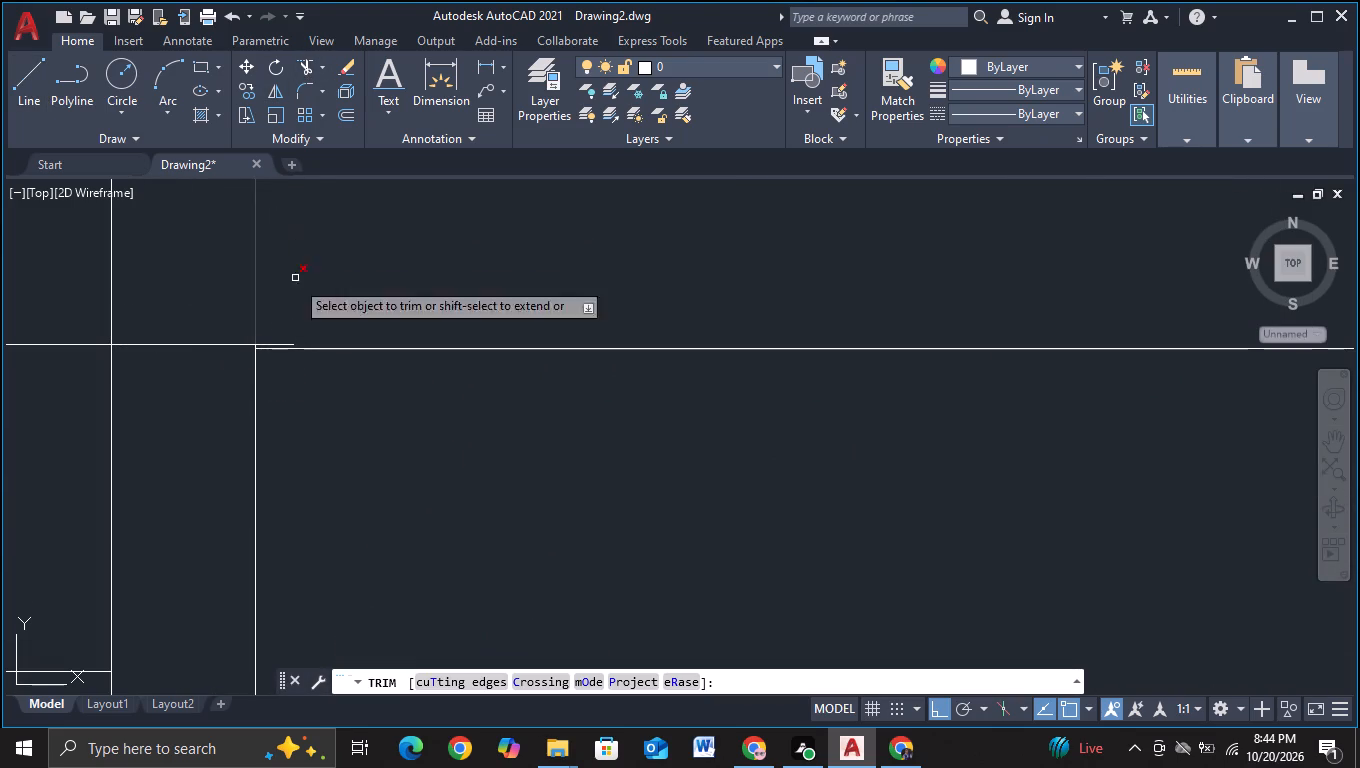
{"action": "left_click", "coordinate": [291, 340]}
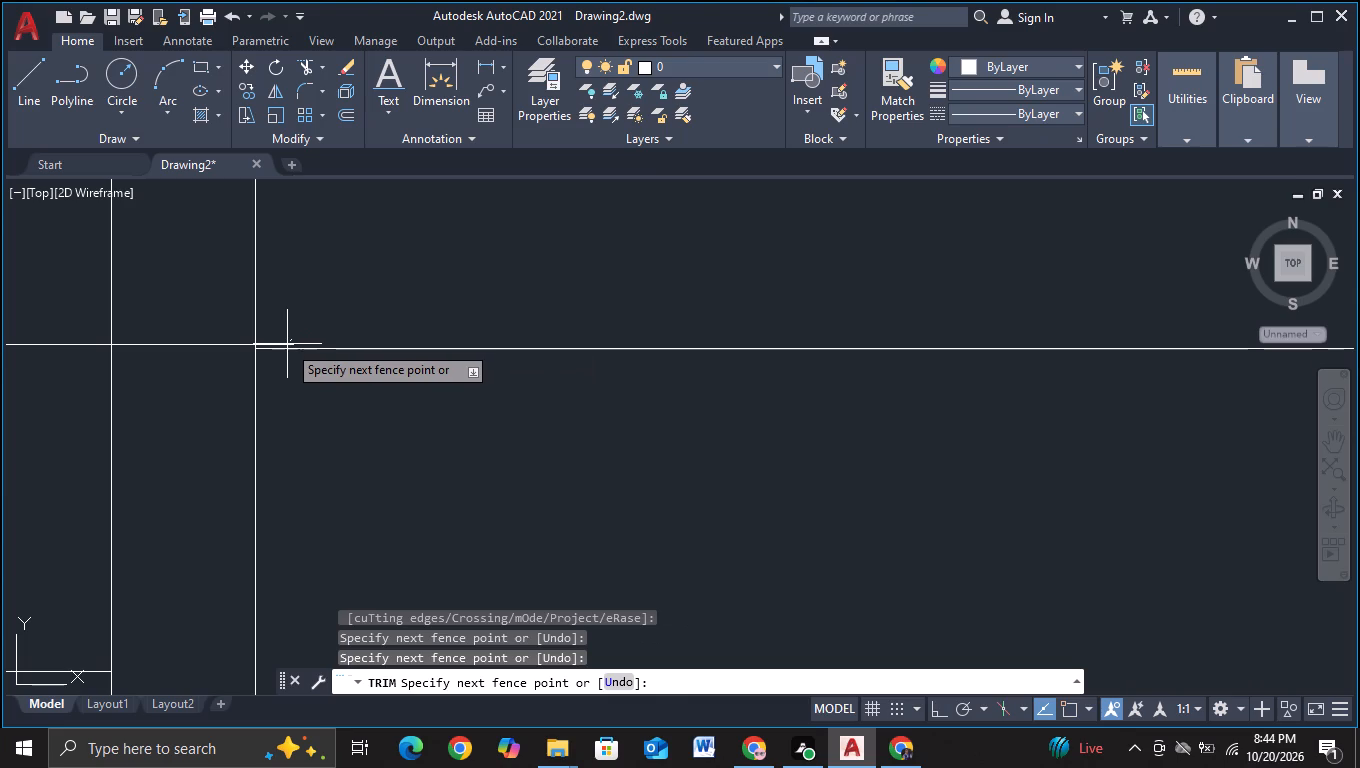
{"action": "scroll", "coordinate": [283, 341], "scroll_direction": "up", "scroll_amount": 2}
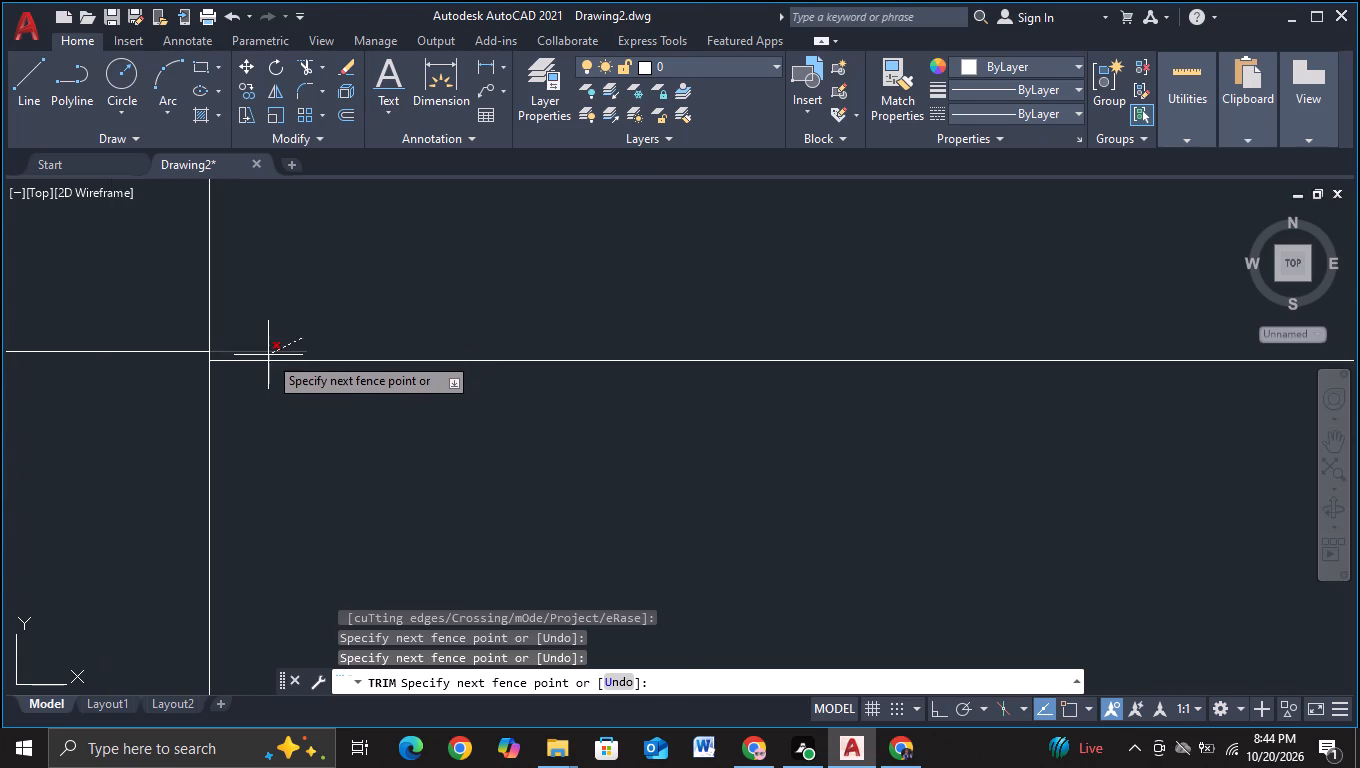
{"action": "left_click", "coordinate": [268, 355]}
{"action": "scroll", "coordinate": [305, 337], "scroll_direction": "down", "scroll_amount": 2}
{"action": "scroll", "coordinate": [416, 350], "scroll_direction": "down", "scroll_amount": 3}
{"action": "scroll", "coordinate": [606, 474], "scroll_direction": "down", "scroll_amount": 1}
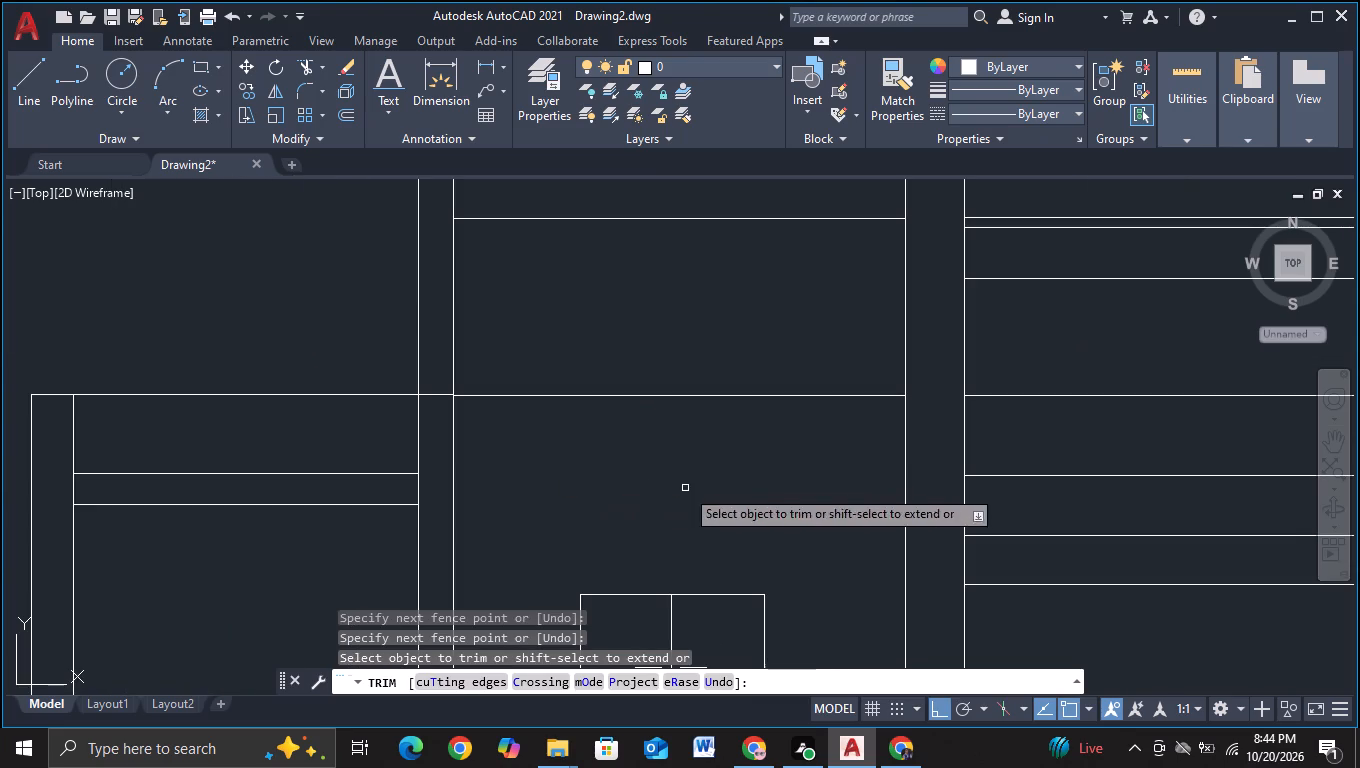
{"action": "middle_click_drag", "start_coordinate": [672, 488], "coordinate": [399, 467]}
{"action": "key", "text": "Escape"}
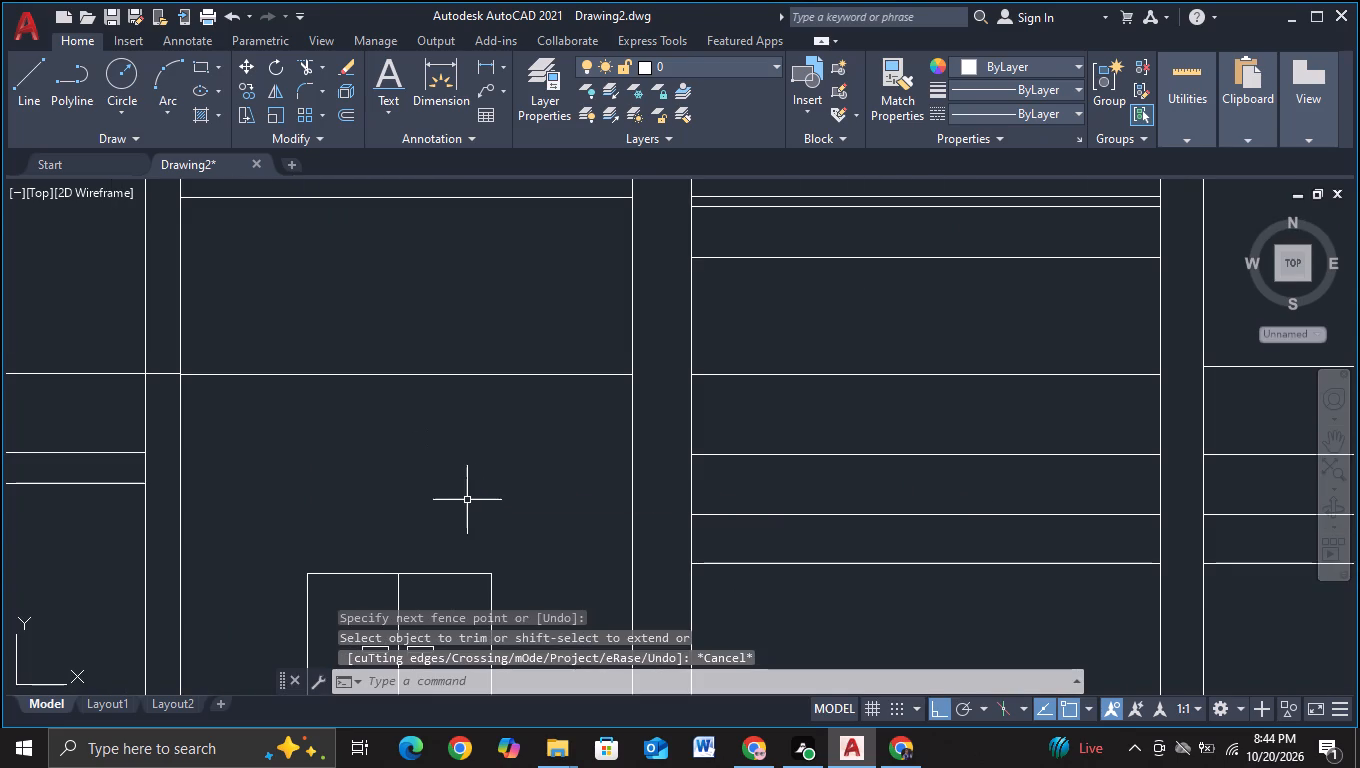
Extend the horizontal line above the double door across the pillar, and the adjacent bay's matching line across its pillar to the taller bay.
{"action": "key", "text": "e"}
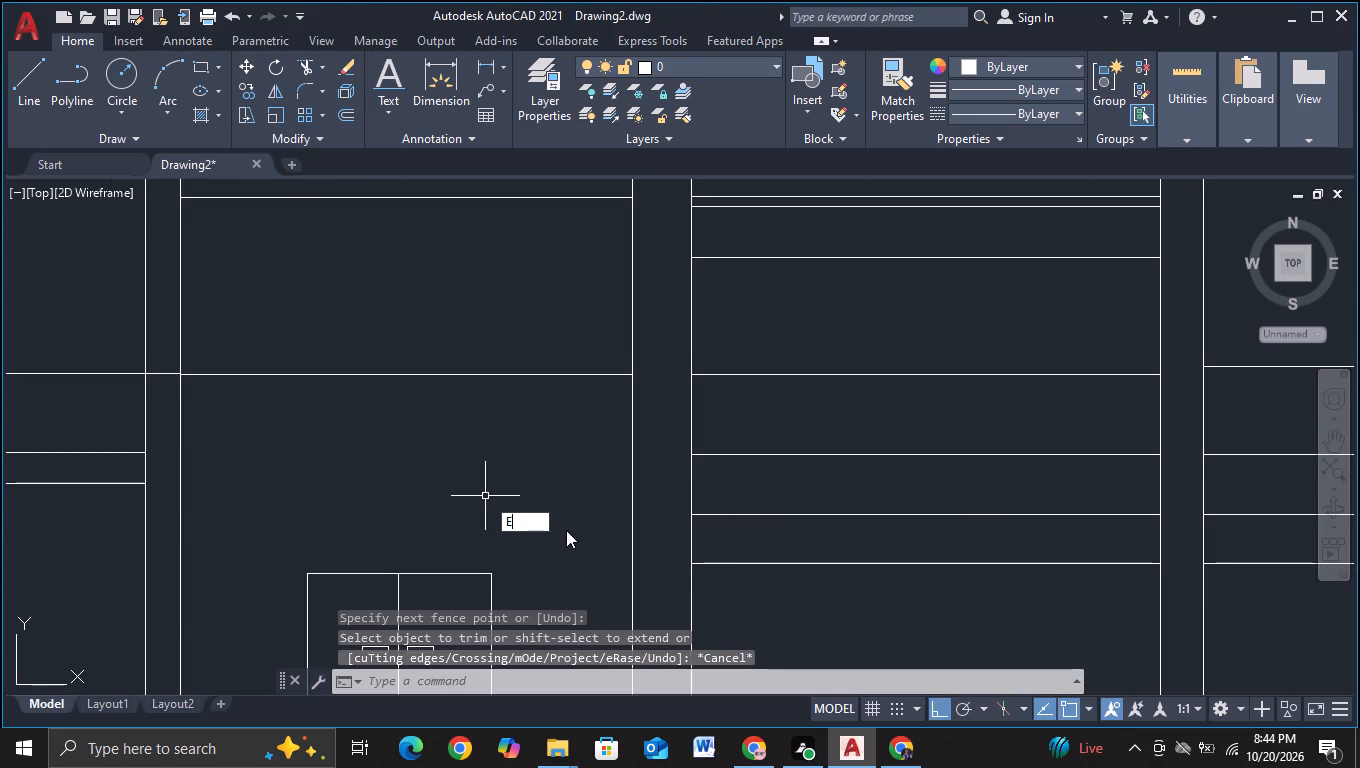
{"action": "left_click", "coordinate": [568, 558]}
{"action": "left_click_drag", "start_coordinate": [603, 351], "coordinate": [536, 431]}
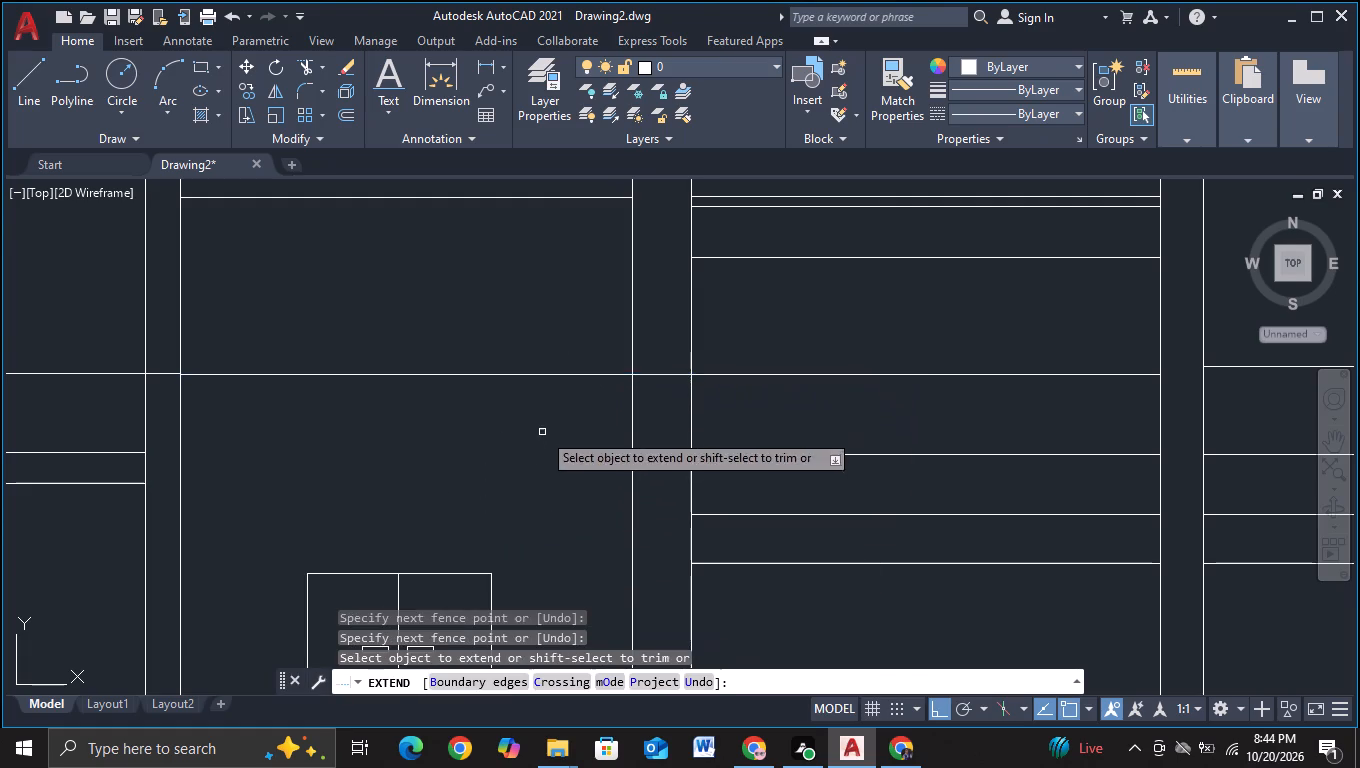
{"action": "scroll", "coordinate": [583, 439], "scroll_direction": "down", "scroll_amount": 3}
{"action": "scroll", "coordinate": [763, 439], "scroll_direction": "up", "scroll_amount": 2}
{"action": "left_click_drag", "start_coordinate": [645, 369], "coordinate": [610, 413]}
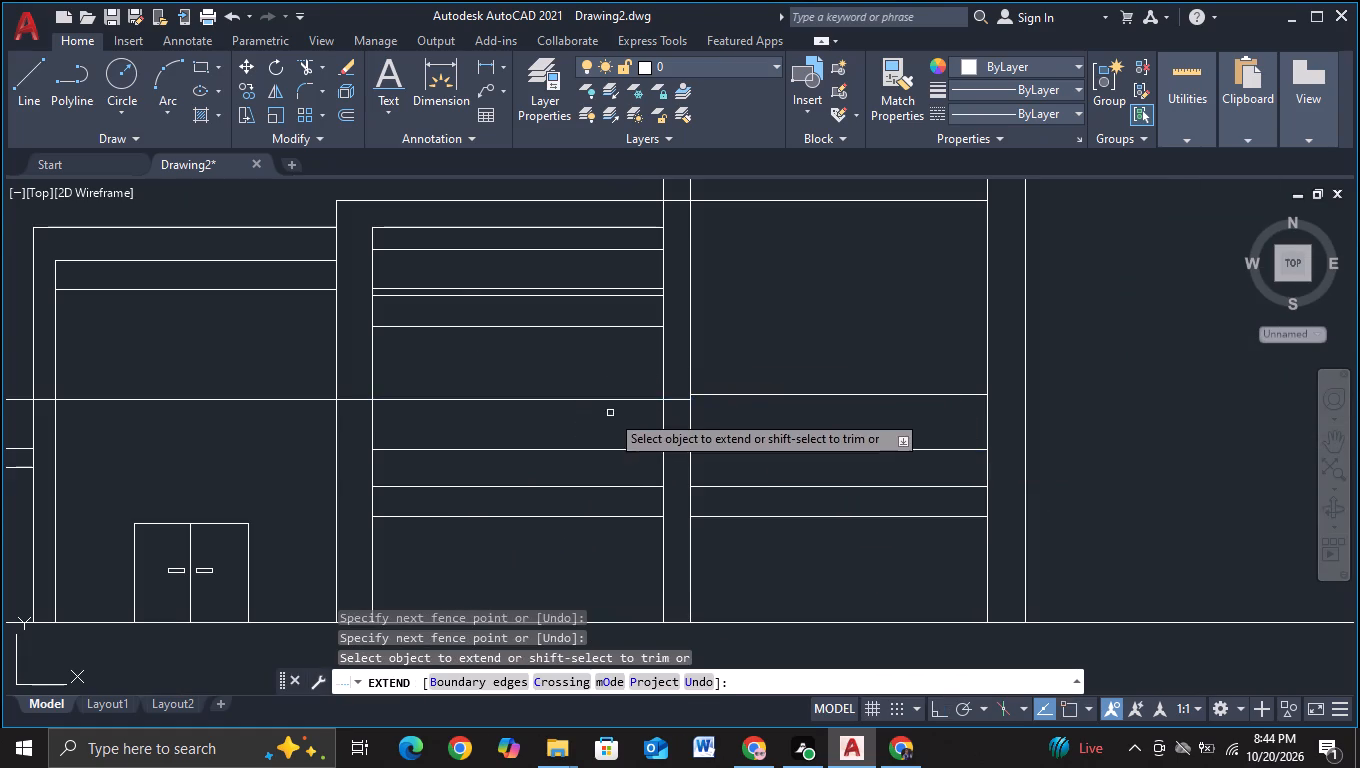
{"action": "scroll", "coordinate": [624, 418], "scroll_direction": "down", "scroll_amount": 1}
{"action": "key", "text": "Escape"}
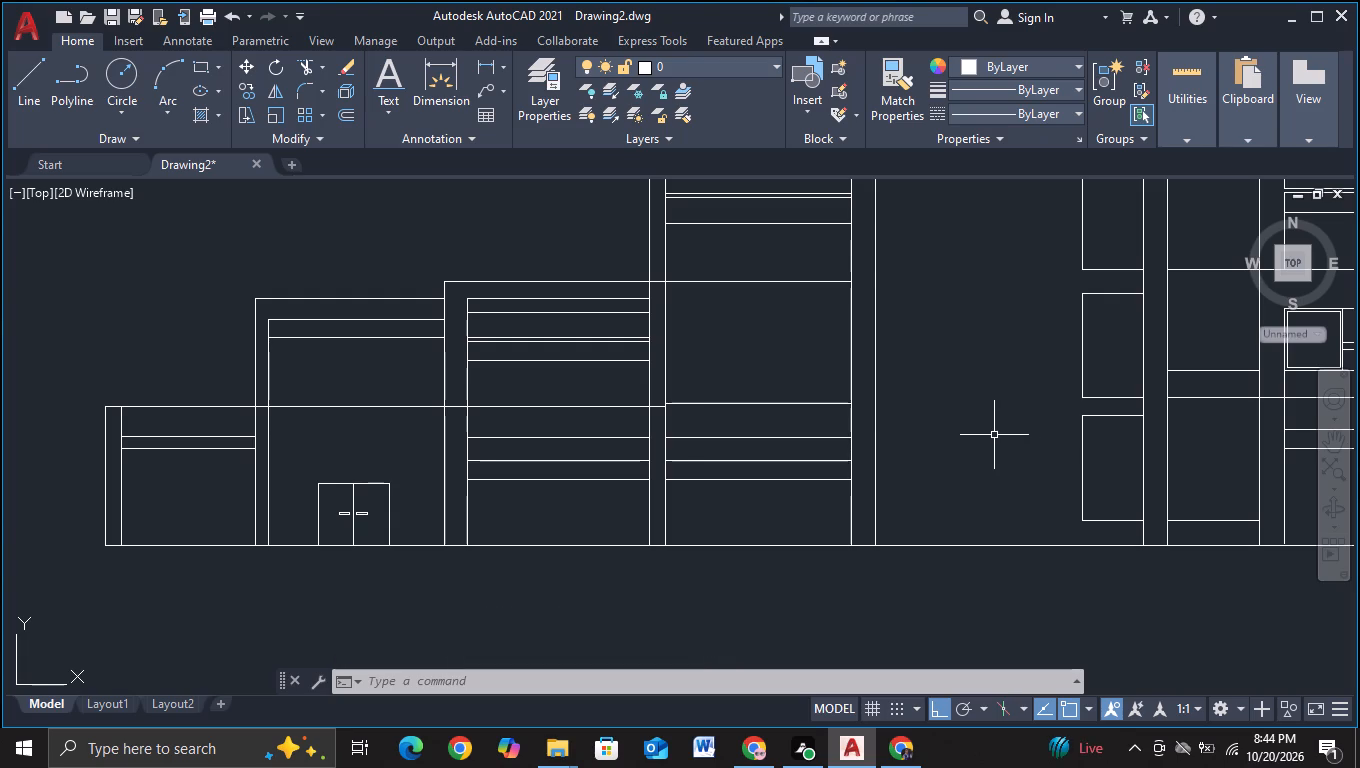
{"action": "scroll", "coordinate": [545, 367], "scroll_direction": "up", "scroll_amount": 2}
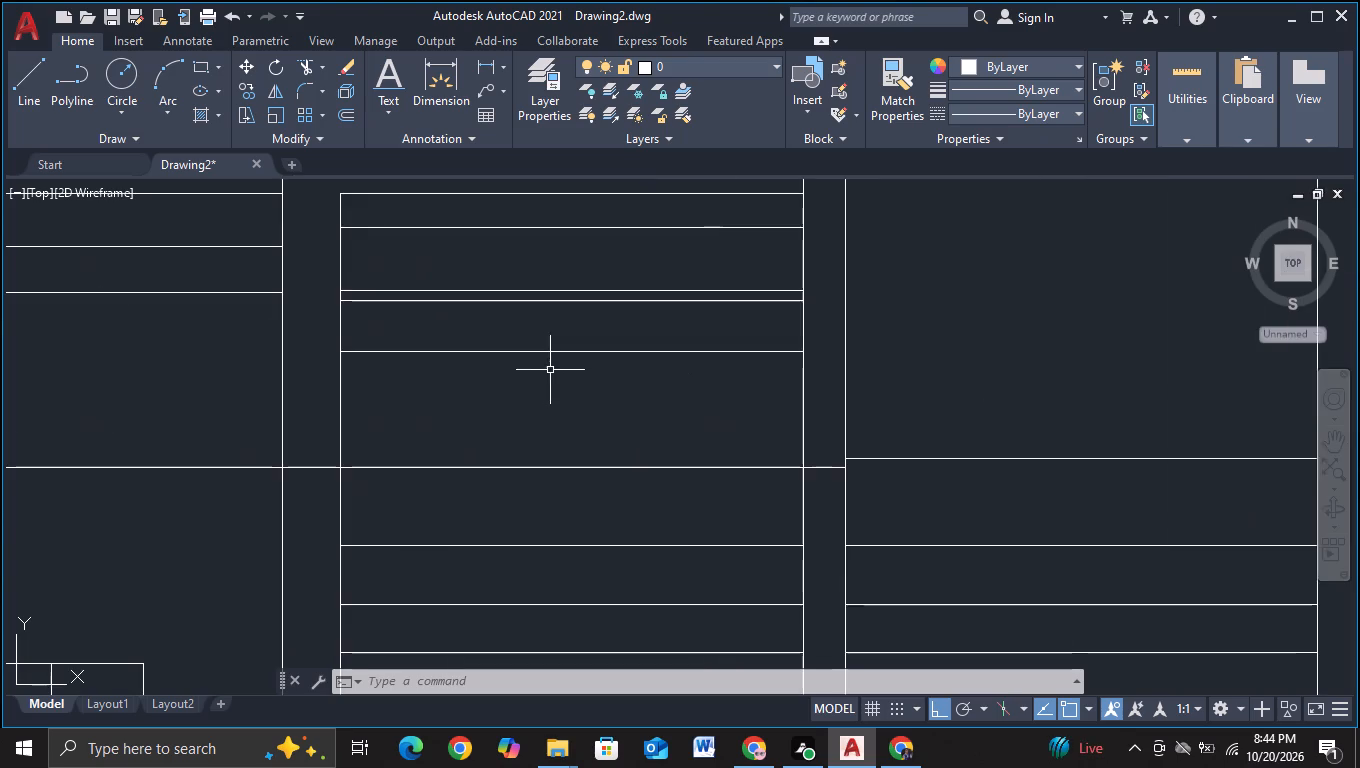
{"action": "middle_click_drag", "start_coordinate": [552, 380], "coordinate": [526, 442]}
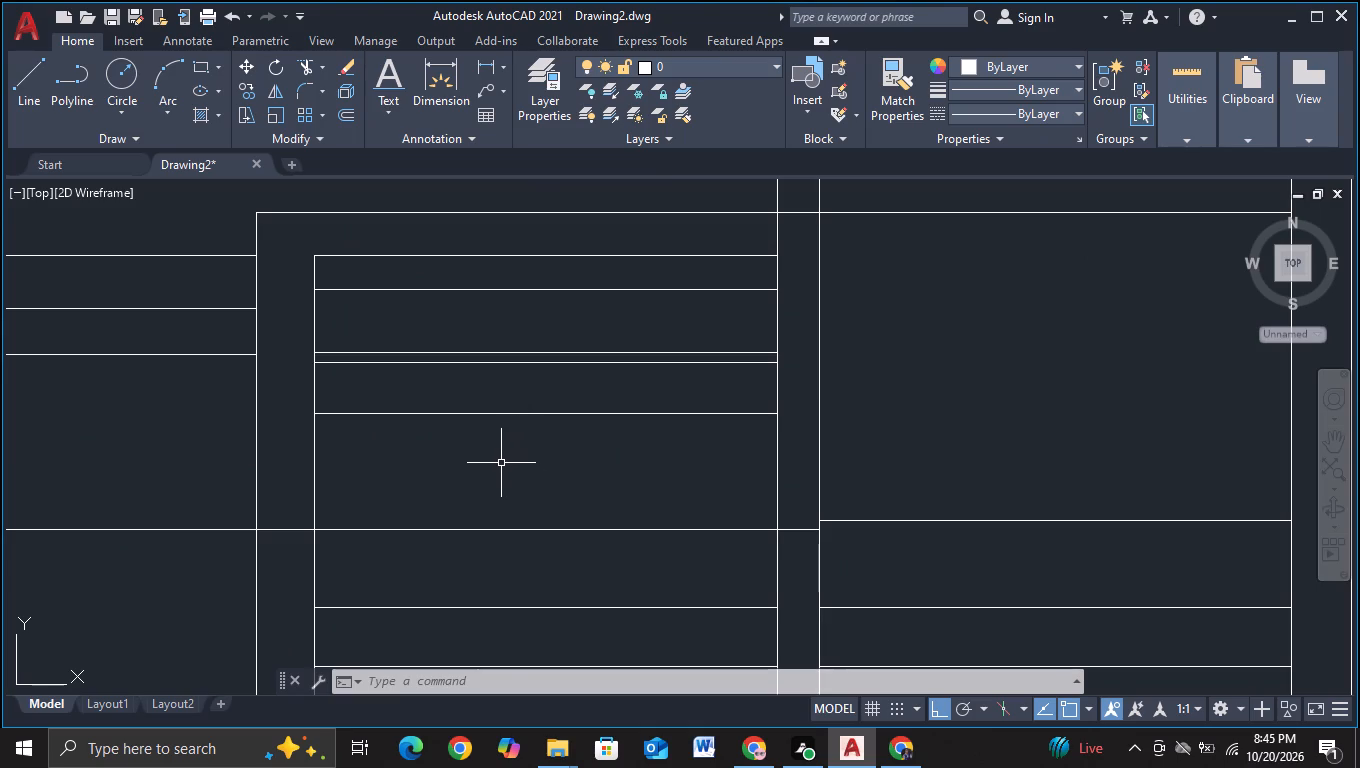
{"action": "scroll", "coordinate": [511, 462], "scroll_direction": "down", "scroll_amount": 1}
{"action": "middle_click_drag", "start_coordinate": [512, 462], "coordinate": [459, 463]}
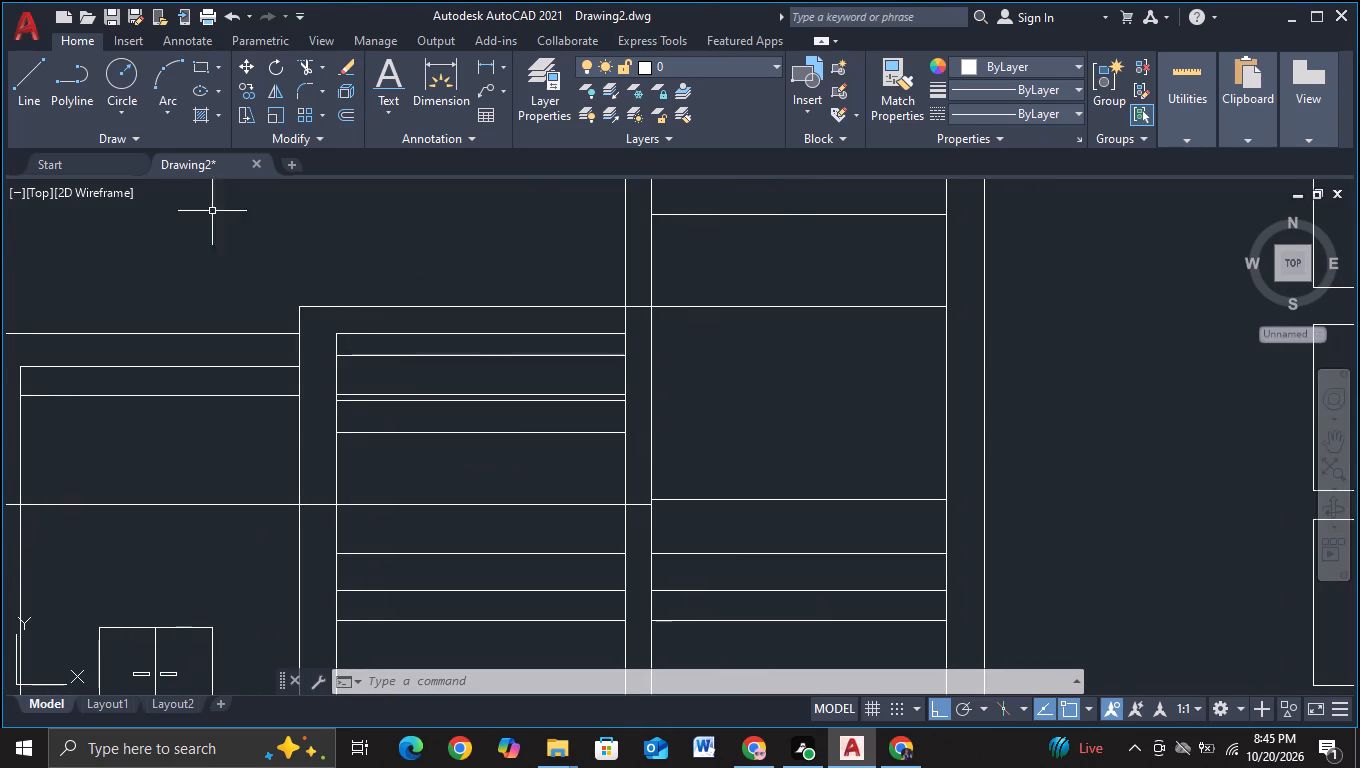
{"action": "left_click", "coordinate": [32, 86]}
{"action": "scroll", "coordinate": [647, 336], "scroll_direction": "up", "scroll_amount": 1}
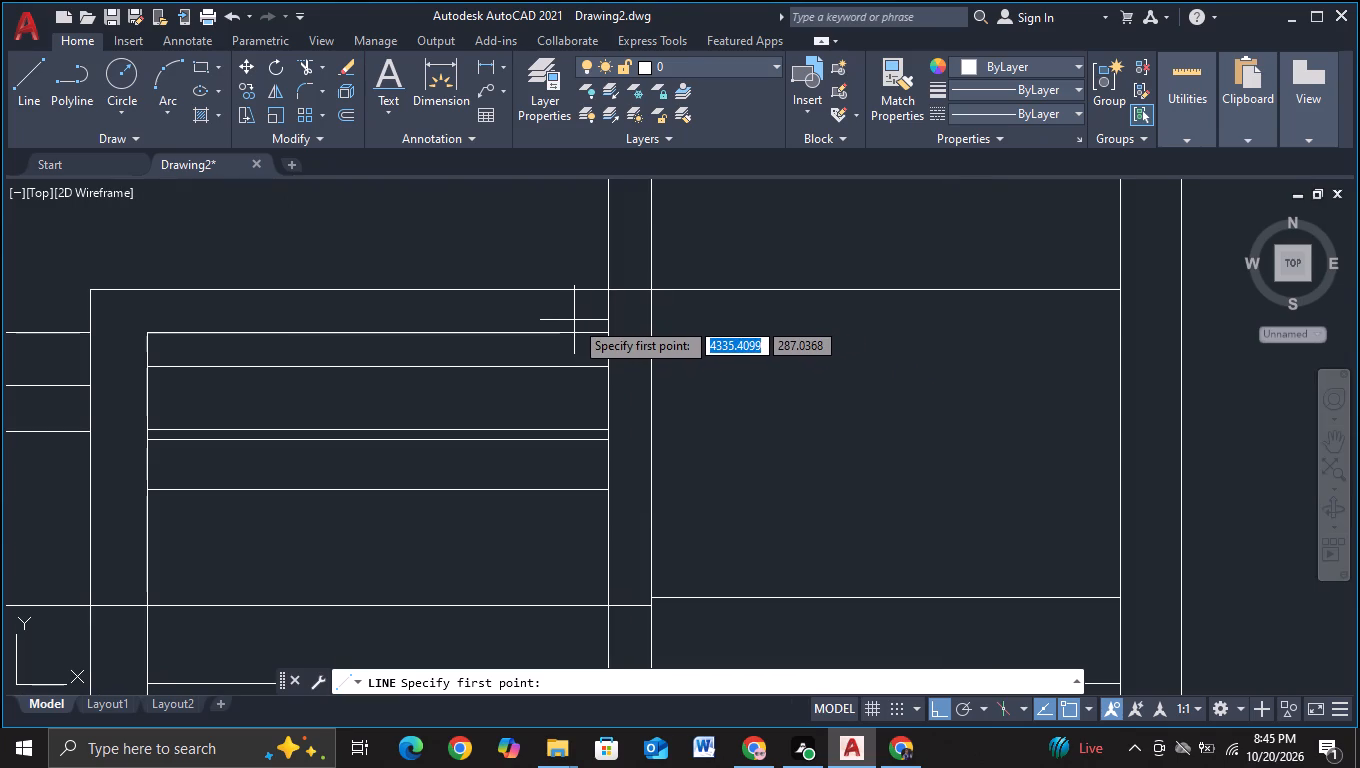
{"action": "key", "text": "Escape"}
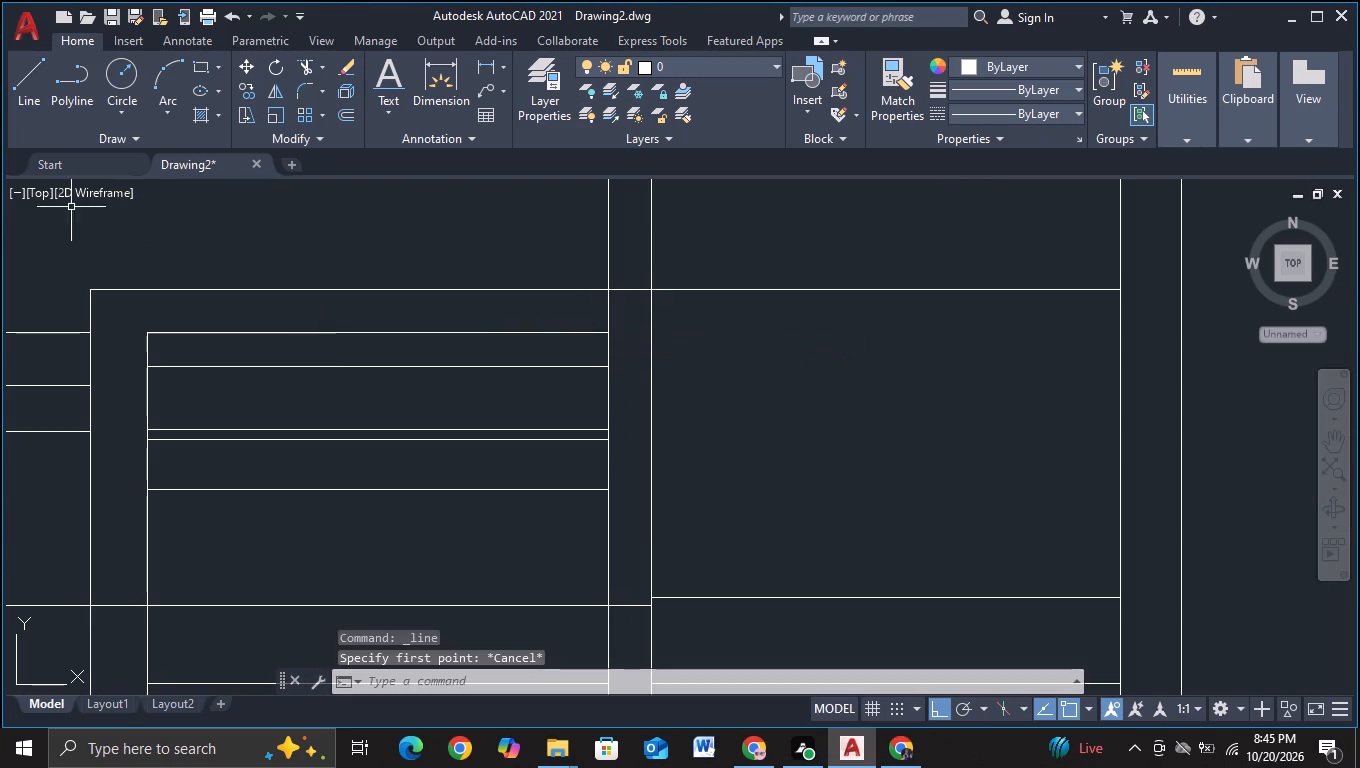
Draw a horizontal line from the end of the middle bay's uppermost band line across the taller bay into the wide pillar beyond.
{"action": "left_click", "coordinate": [39, 109]}
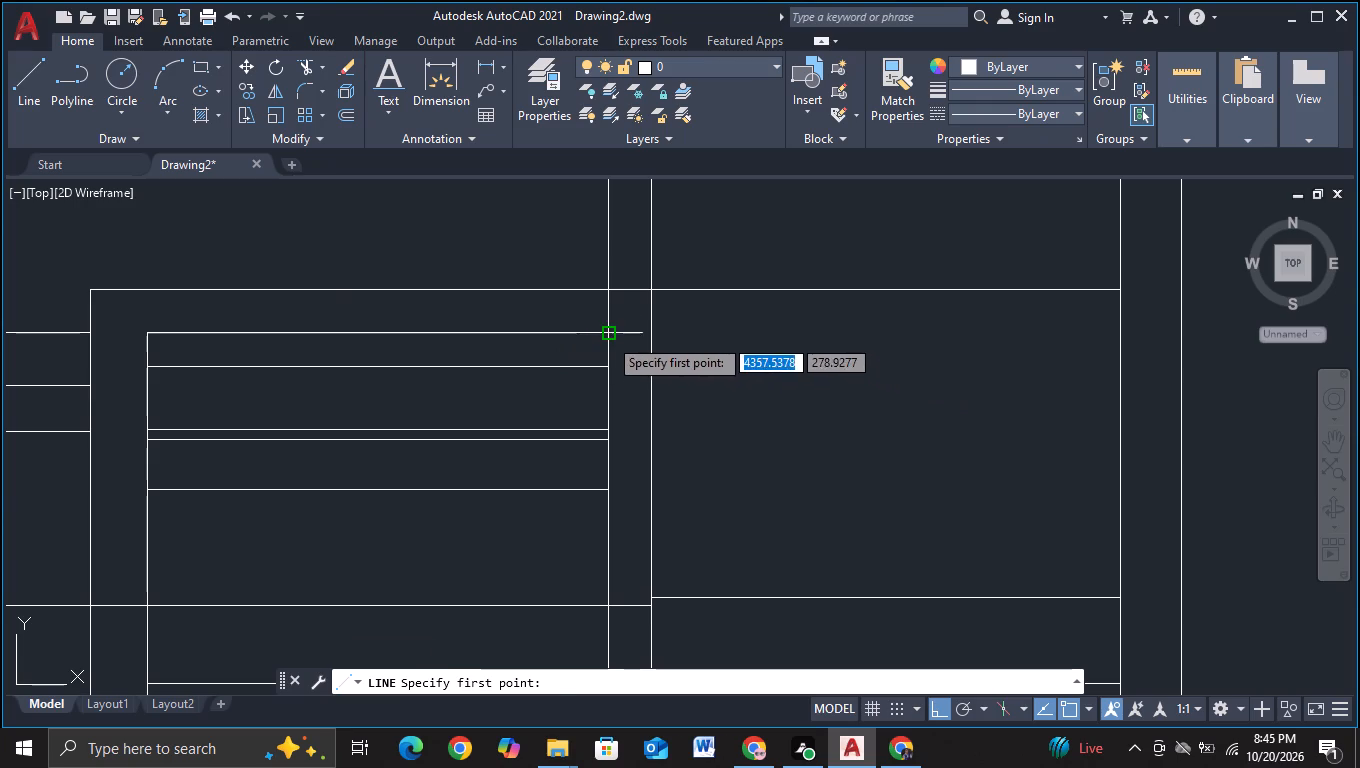
{"action": "left_click", "coordinate": [608, 337]}
{"action": "middle_click_drag", "start_coordinate": [1152, 381], "coordinate": [858, 371]}
{"action": "left_click", "coordinate": [870, 356]}
{"action": "key", "text": "Escape"}
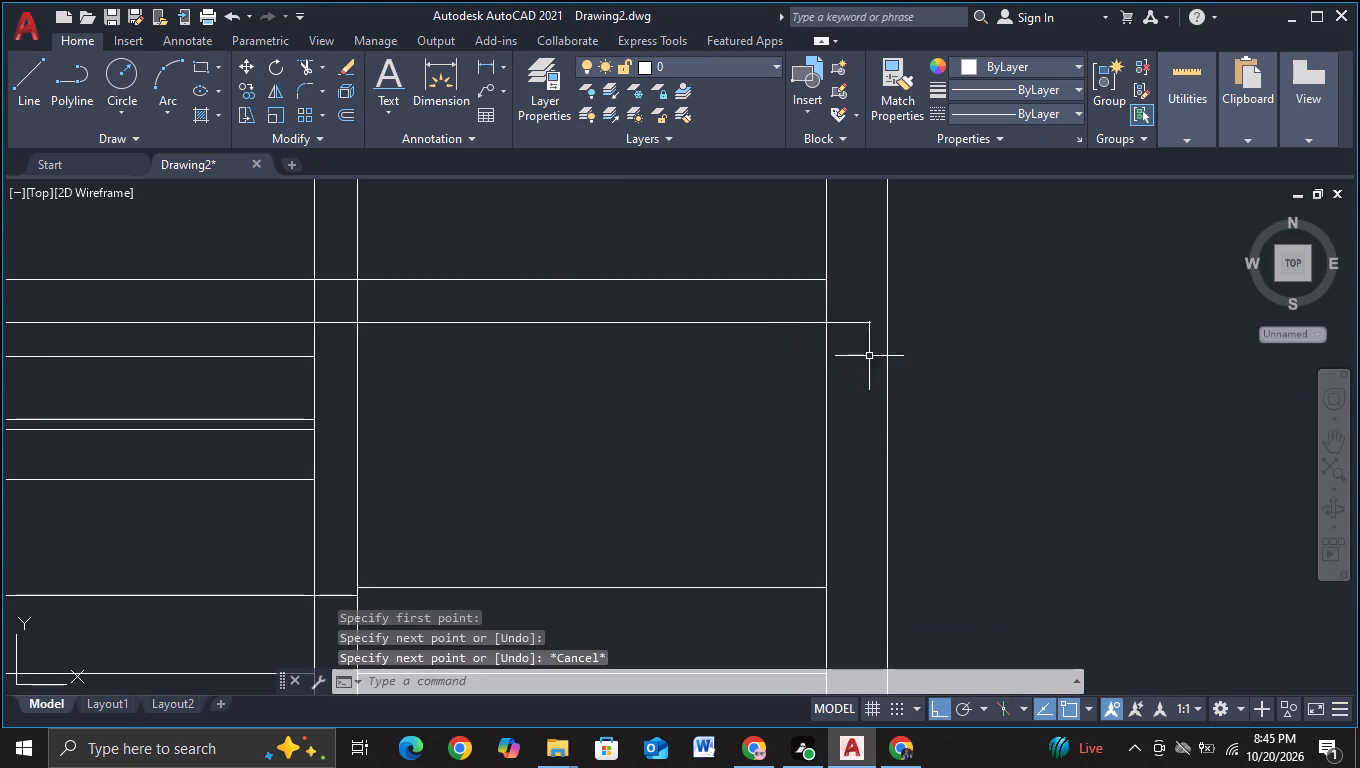
Trim the new horizontal line's overshoot inside the wide pillar and the narrow pillar's edges between the two roof lines.
{"action": "left_click", "coordinate": [301, 71]}
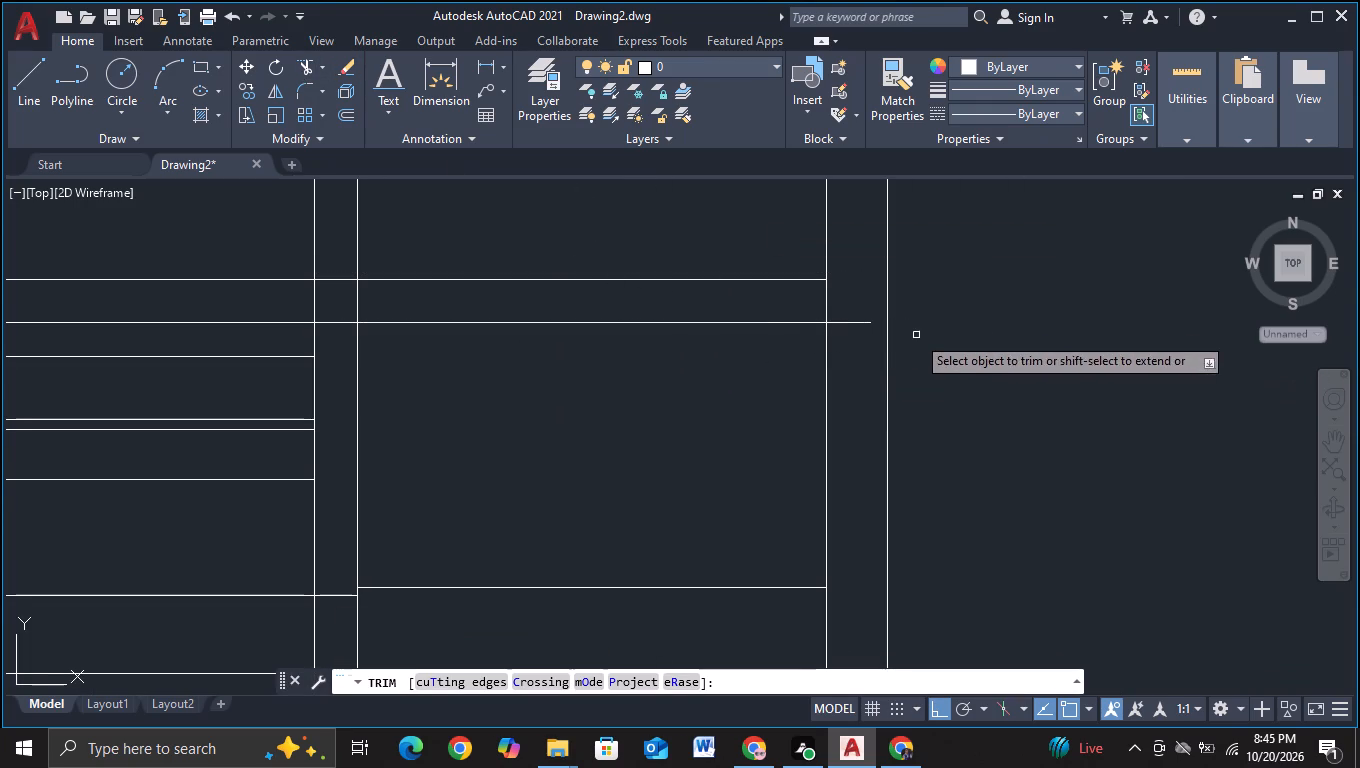
{"action": "left_click", "coordinate": [837, 323]}
{"action": "left_click_drag", "start_coordinate": [296, 301], "coordinate": [358, 297]}
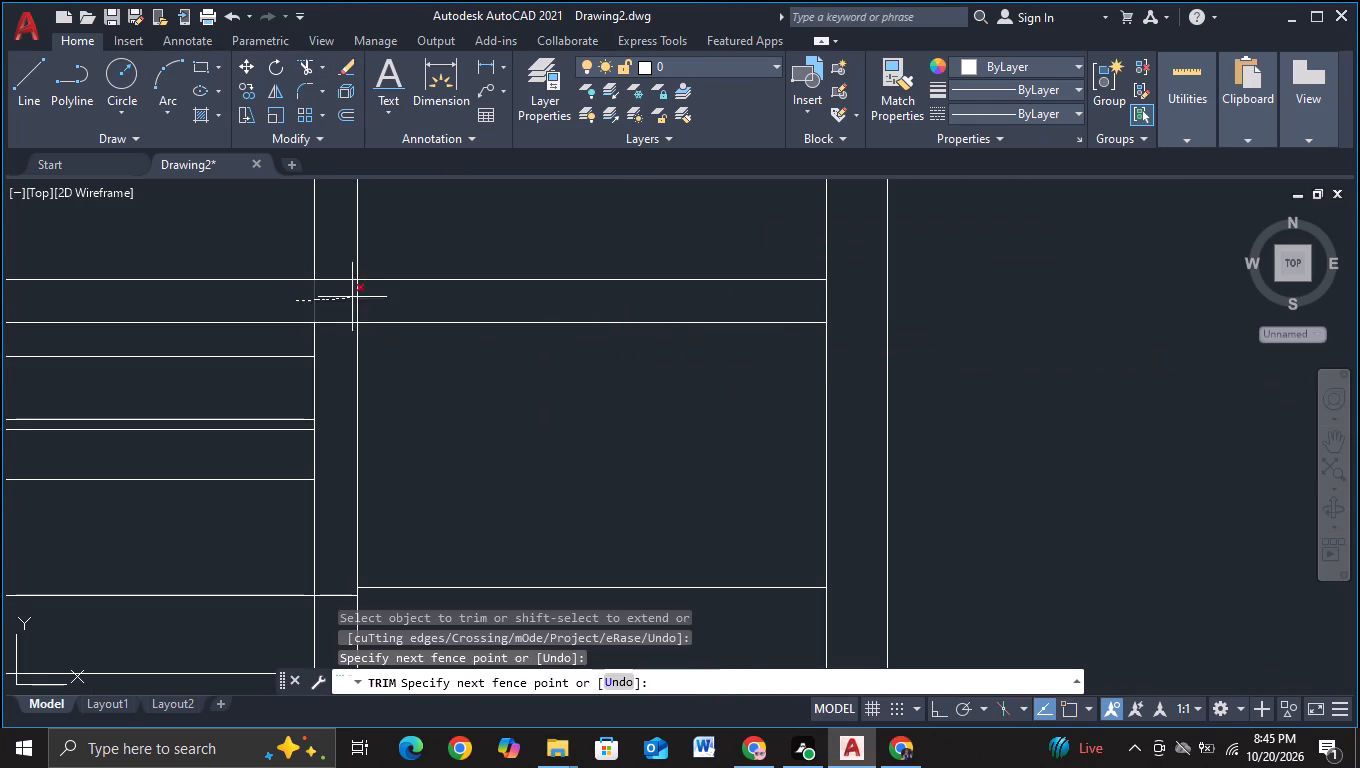
{"action": "left_click_drag", "start_coordinate": [358, 297], "coordinate": [369, 299]}
{"action": "scroll", "coordinate": [386, 313], "scroll_direction": "down", "scroll_amount": 2}
{"action": "middle_click_drag", "start_coordinate": [426, 384], "coordinate": [526, 367]}
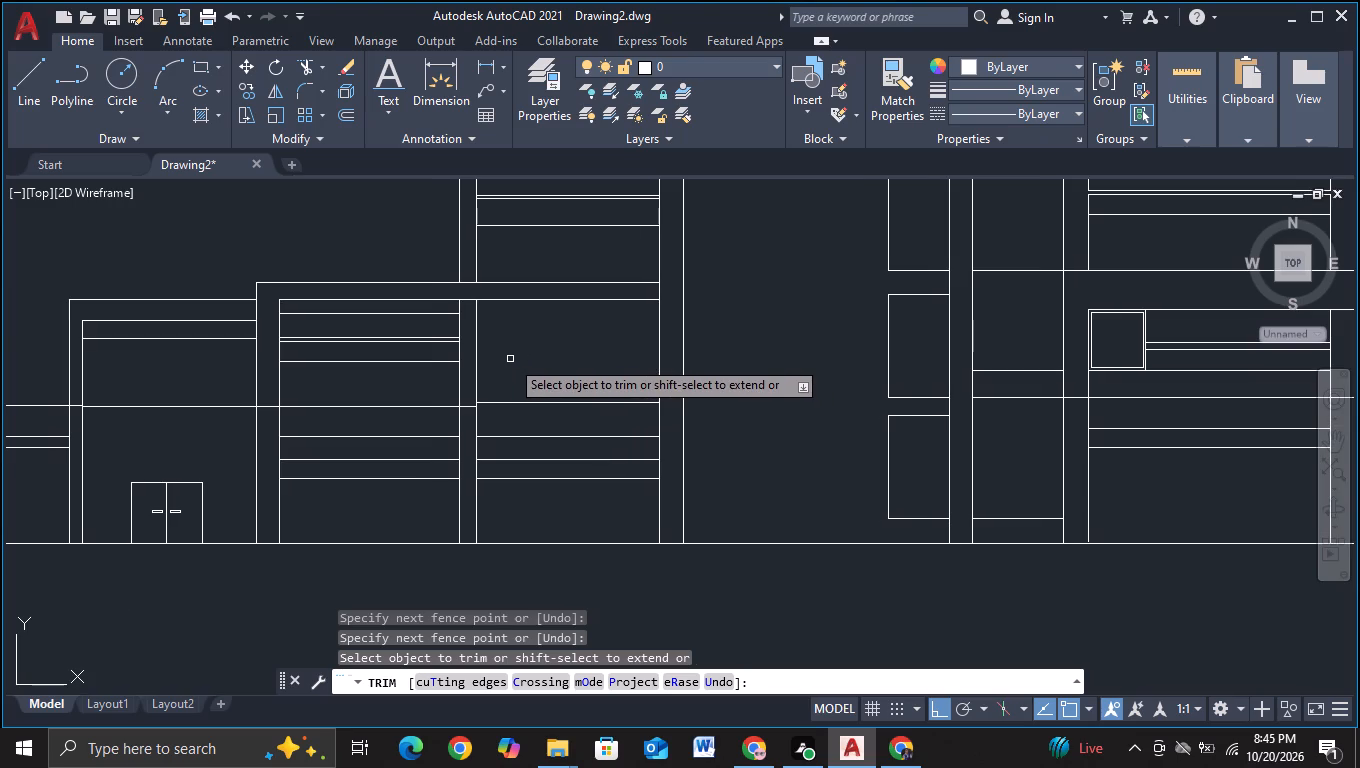
{"action": "left_click", "coordinate": [470, 302]}
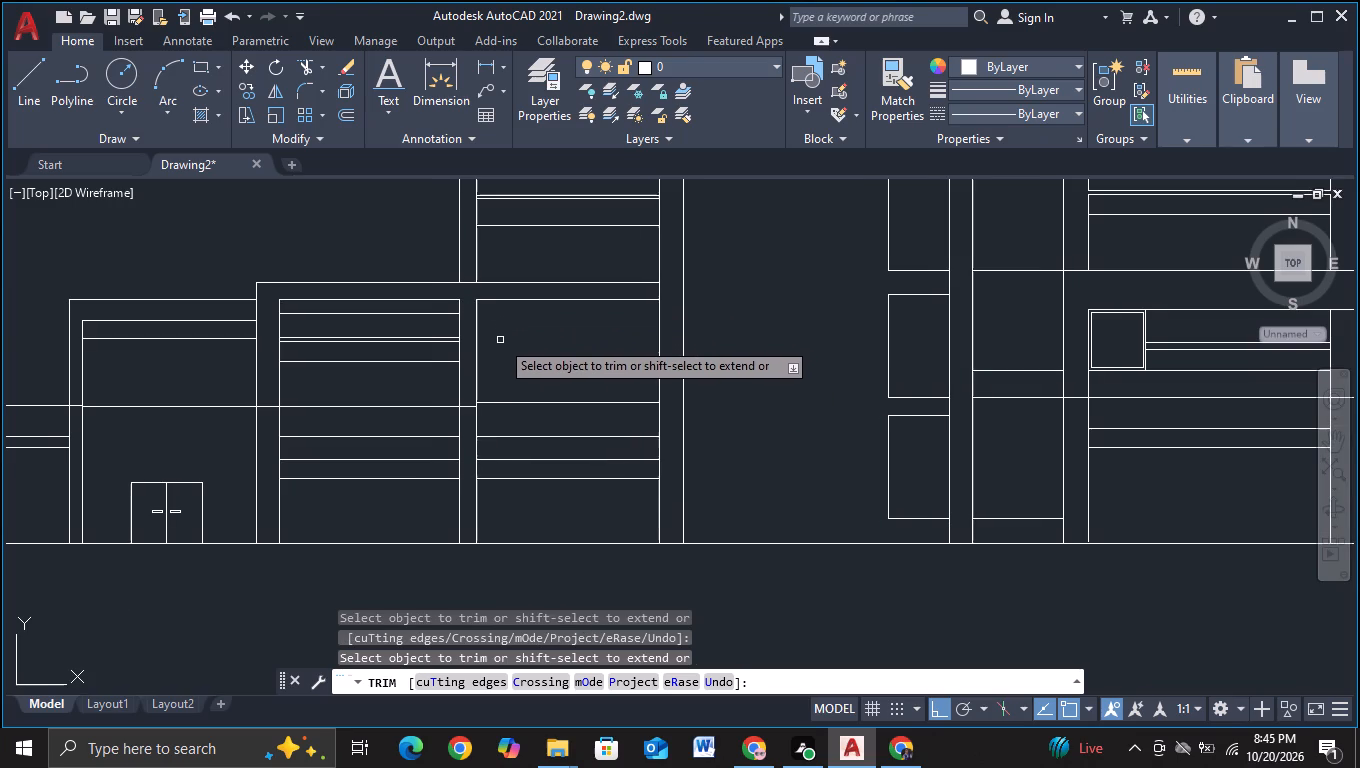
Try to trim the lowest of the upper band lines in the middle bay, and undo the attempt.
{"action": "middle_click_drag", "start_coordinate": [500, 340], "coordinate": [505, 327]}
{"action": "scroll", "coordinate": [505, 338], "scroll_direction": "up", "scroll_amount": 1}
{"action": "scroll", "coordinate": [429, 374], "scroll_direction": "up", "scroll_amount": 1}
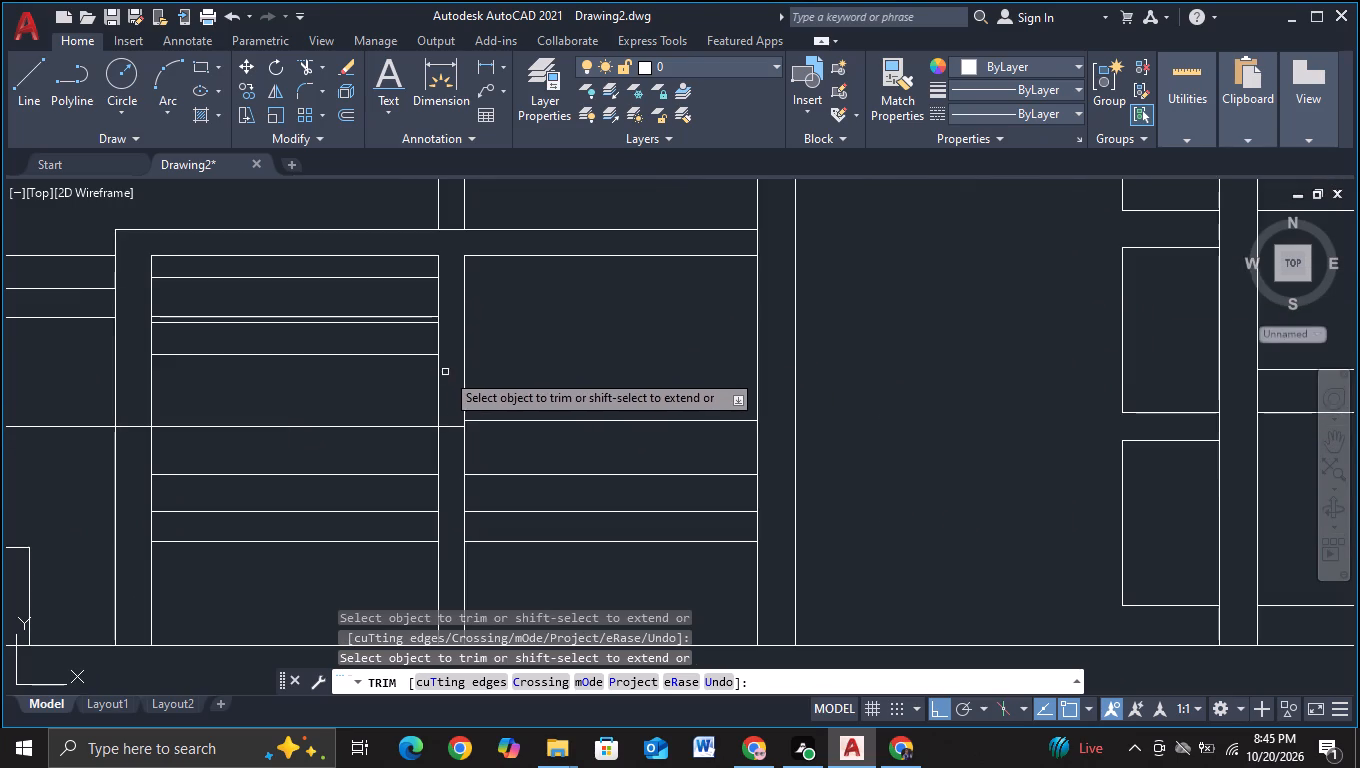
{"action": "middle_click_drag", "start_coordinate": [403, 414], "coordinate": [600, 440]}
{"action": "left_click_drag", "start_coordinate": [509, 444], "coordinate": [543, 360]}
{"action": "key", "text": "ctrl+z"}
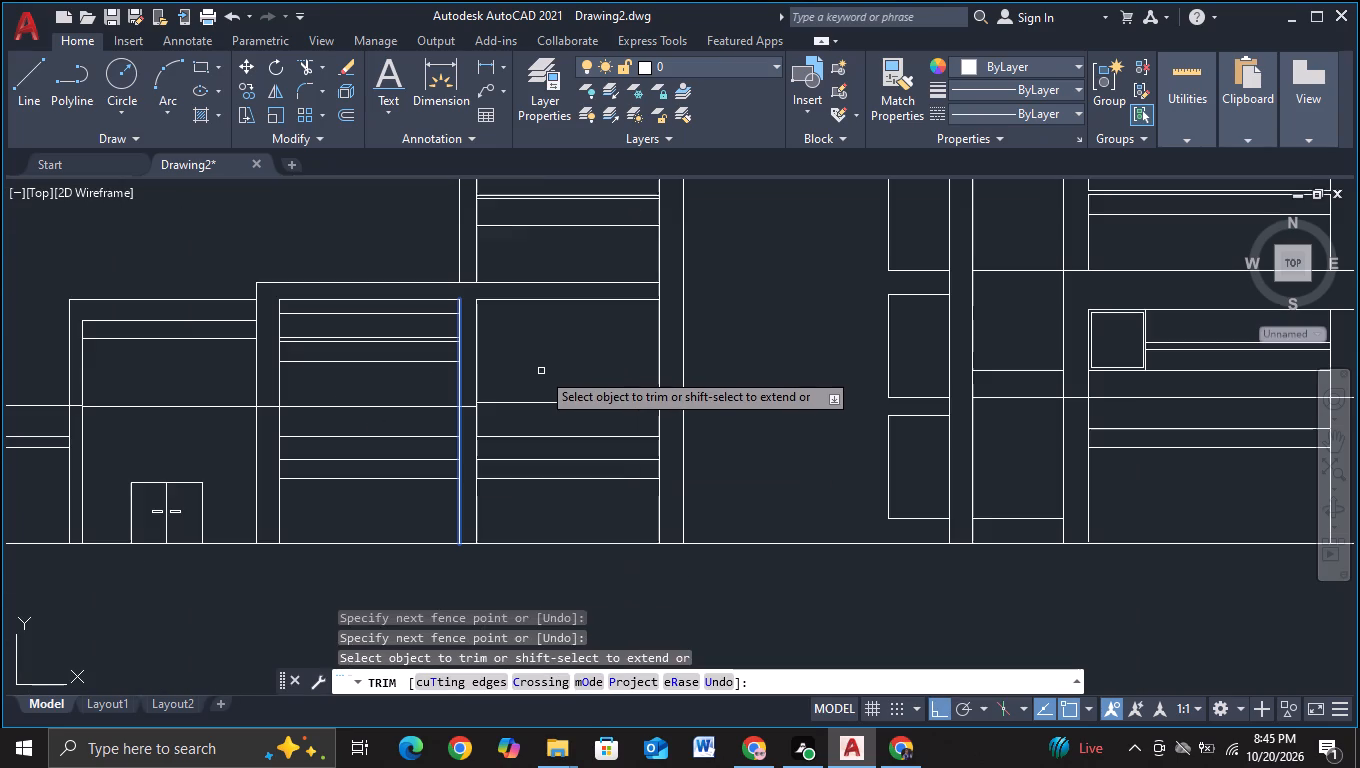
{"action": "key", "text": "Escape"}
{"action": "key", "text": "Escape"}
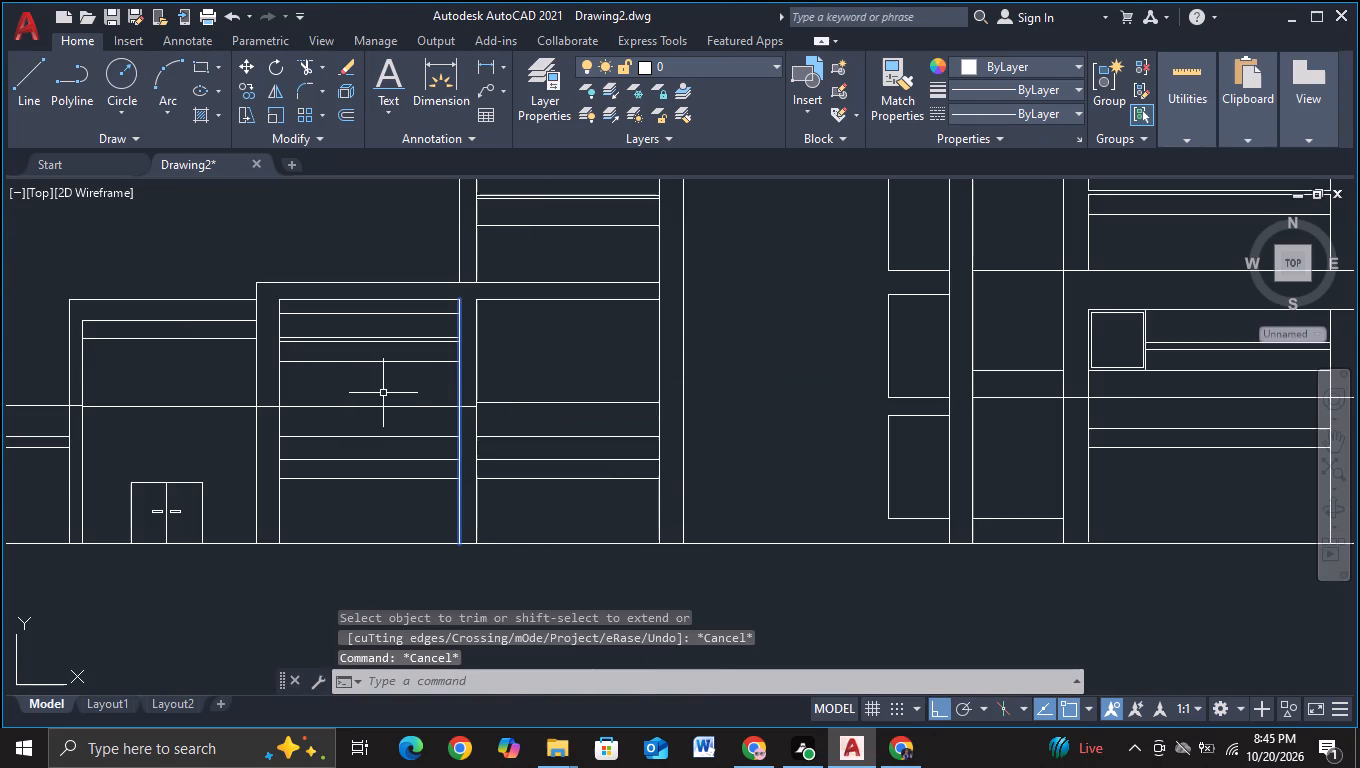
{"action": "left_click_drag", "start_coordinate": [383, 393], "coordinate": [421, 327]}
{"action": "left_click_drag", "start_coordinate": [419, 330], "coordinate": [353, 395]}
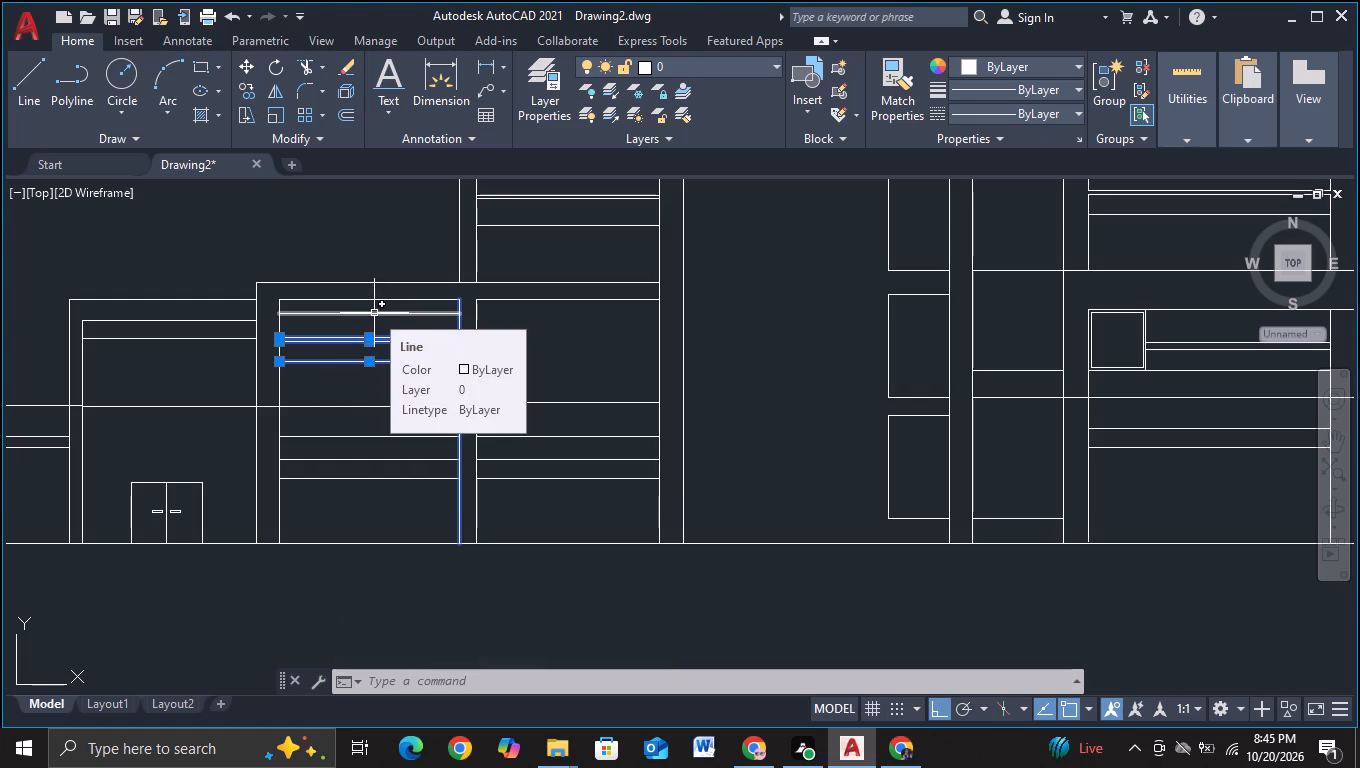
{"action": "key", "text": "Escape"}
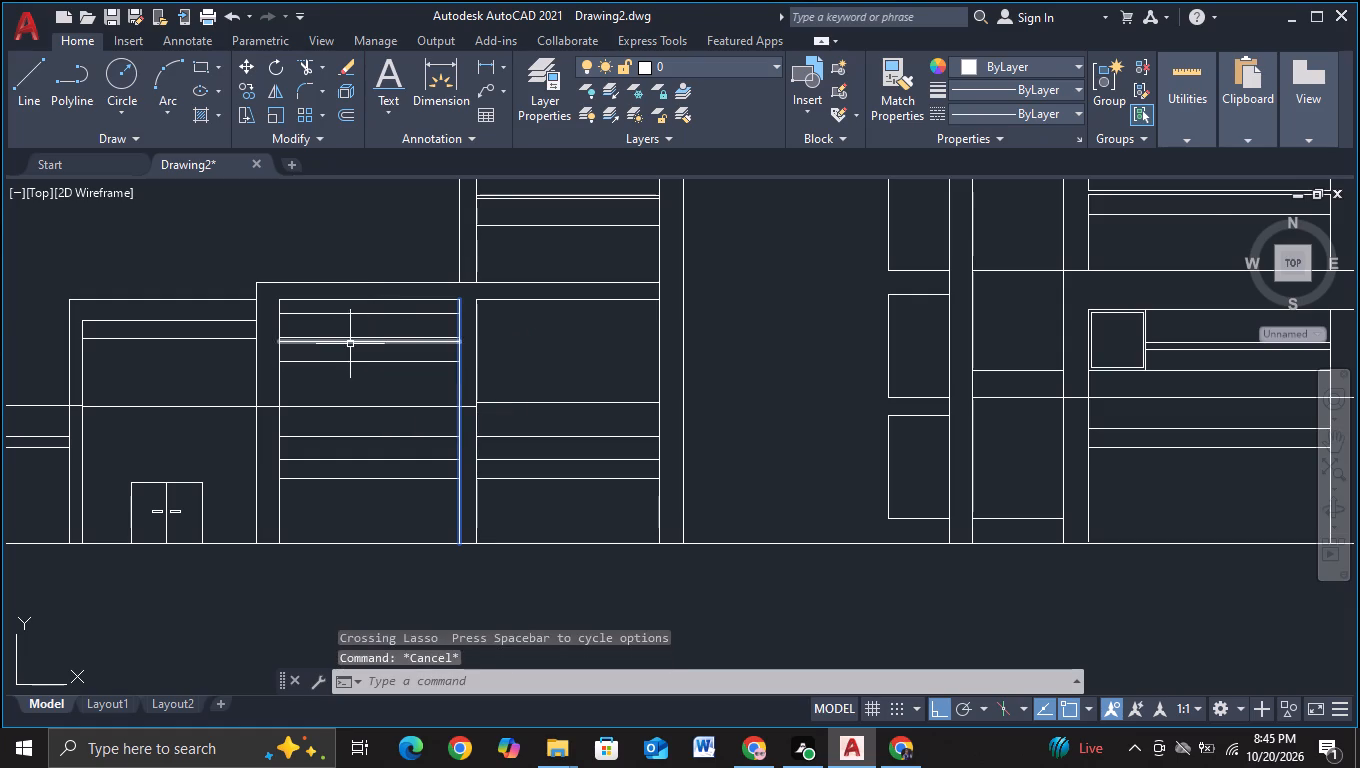
Erase the middle bay's uppermost band line just below its top edge.
{"action": "scroll", "coordinate": [337, 361], "scroll_direction": "up", "scroll_amount": 1}
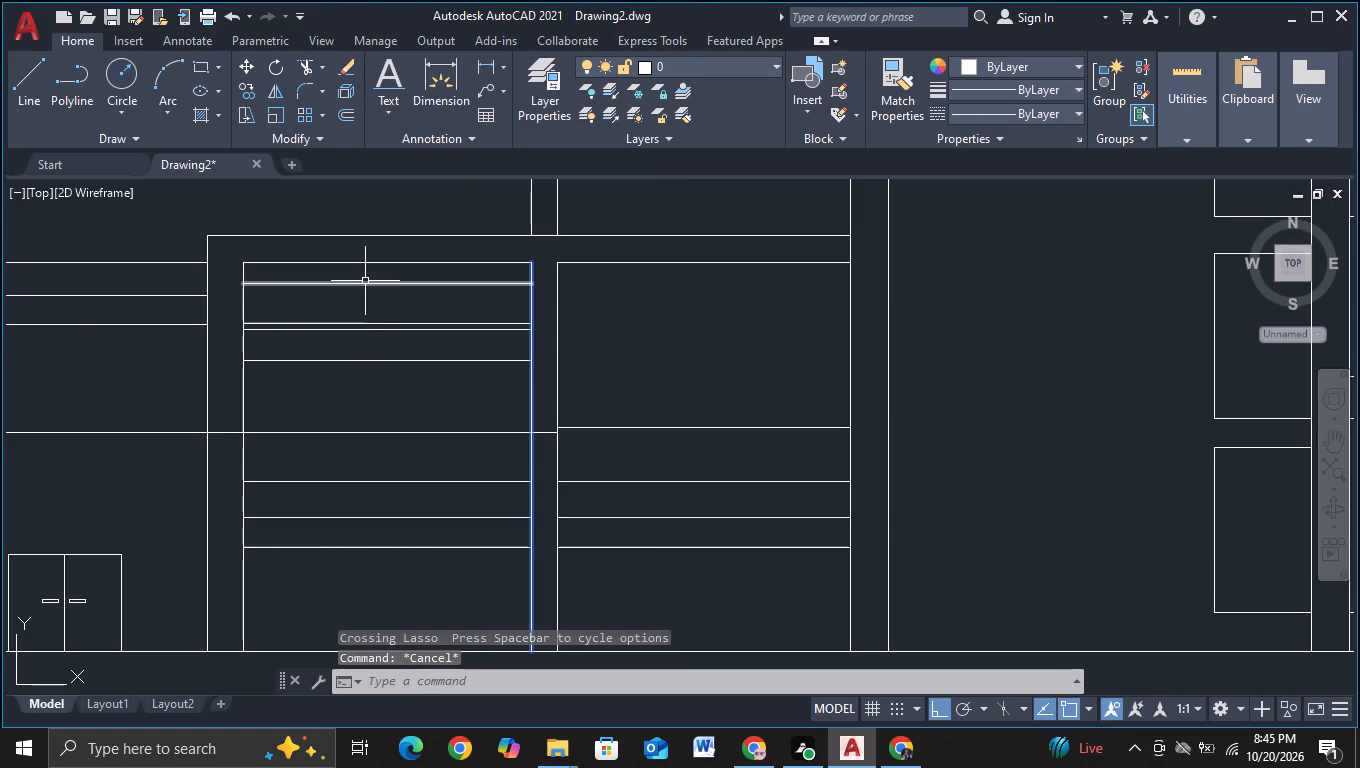
{"action": "left_click", "coordinate": [365, 281]}
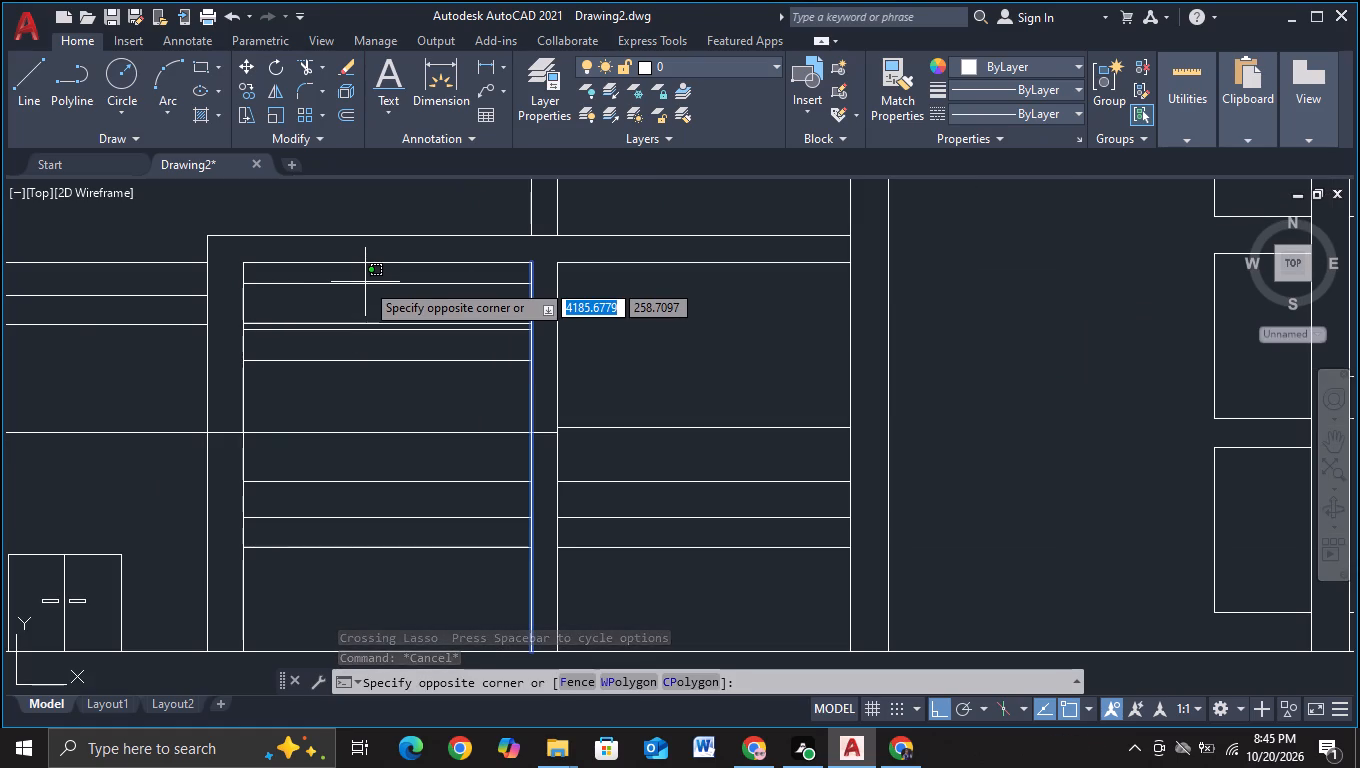
{"action": "key", "text": "Delete"}
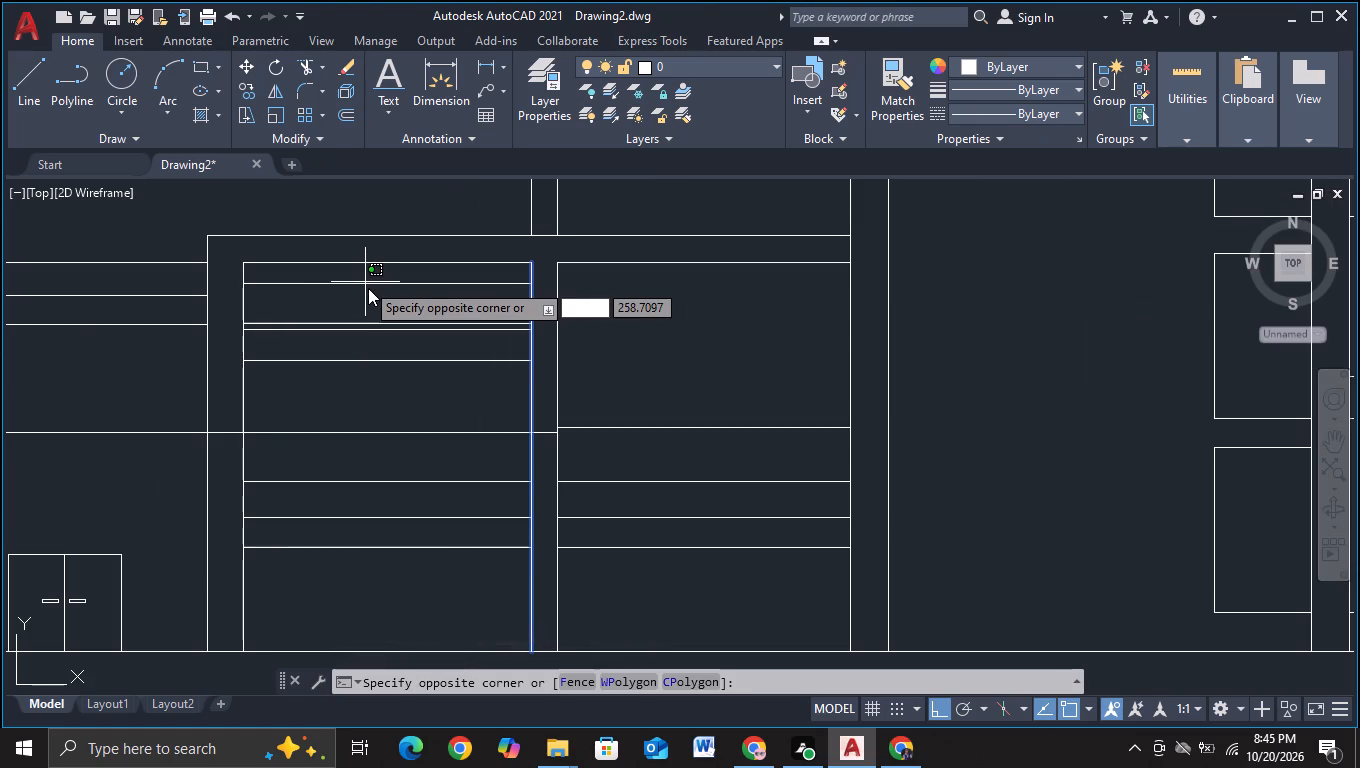
{"action": "key", "text": "Escape"}
{"action": "key", "text": "Escape"}
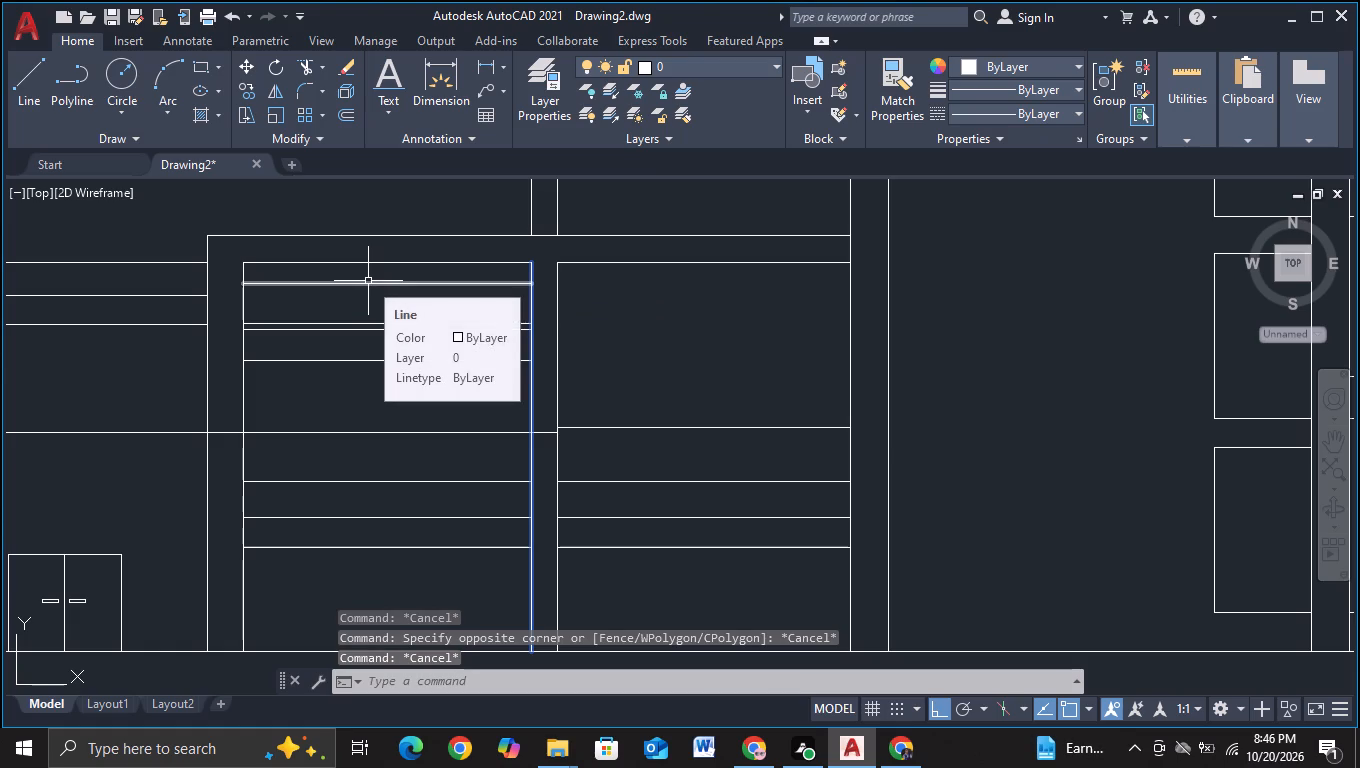
{"action": "left_click", "coordinate": [368, 281]}
{"action": "left_click", "coordinate": [365, 287]}
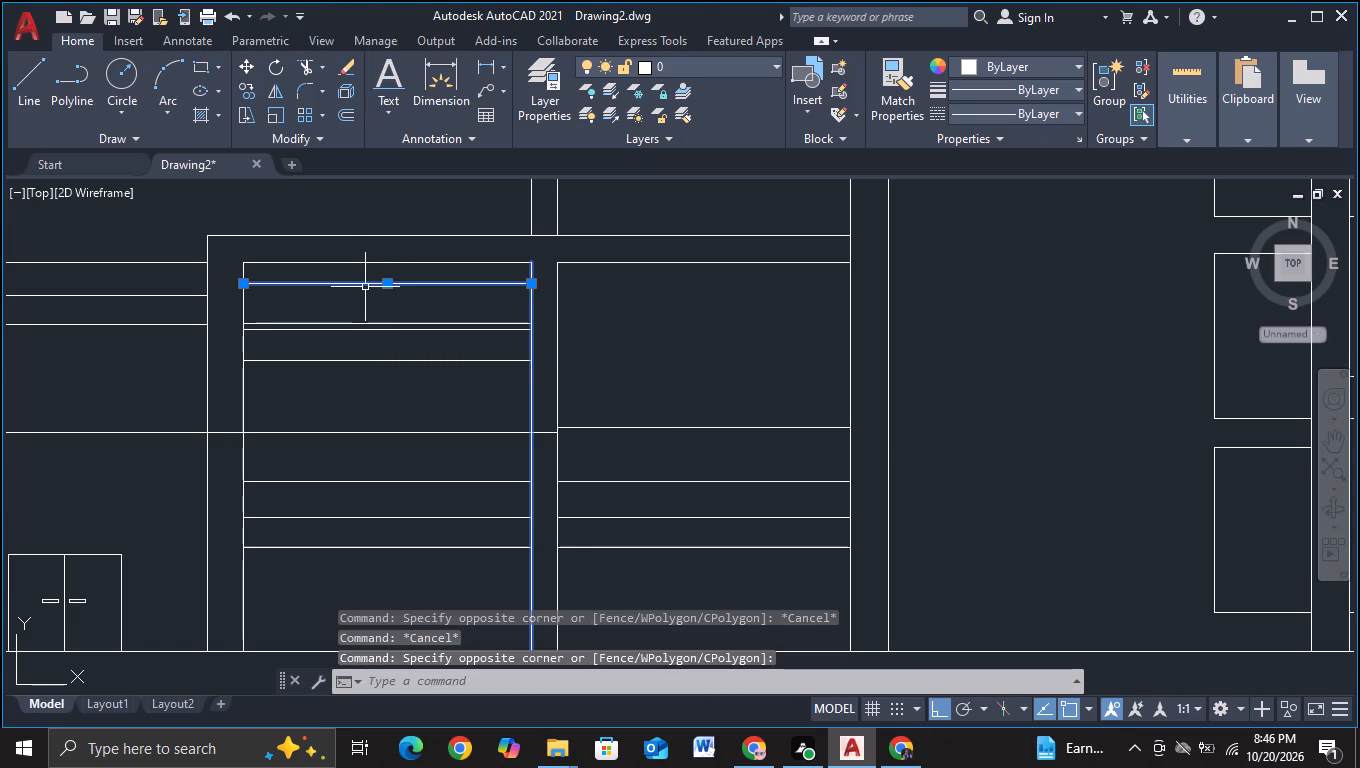
{"action": "key", "text": "Delete"}
{"action": "scroll", "coordinate": [365, 287], "scroll_direction": "up", "scroll_amount": 1}
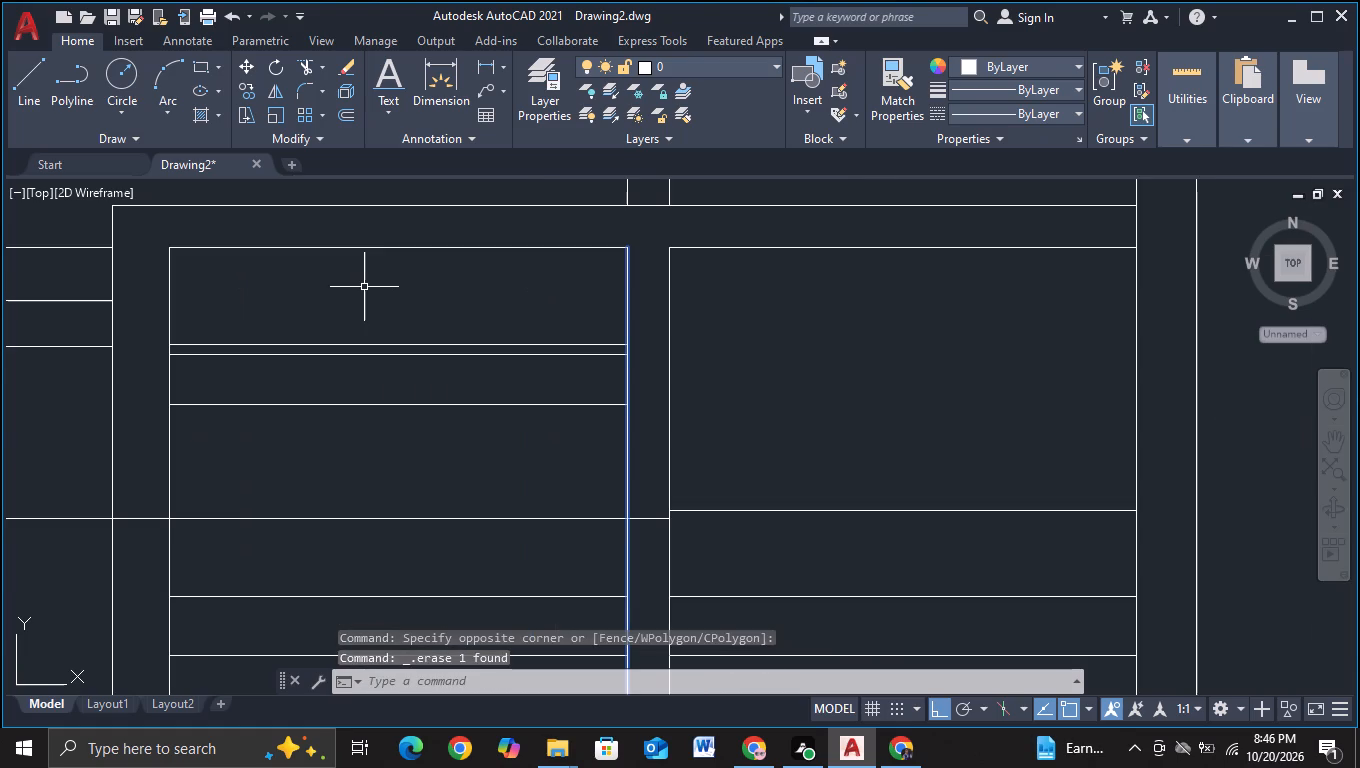
{"action": "key", "text": "Escape"}
{"action": "key", "text": "Escape"}
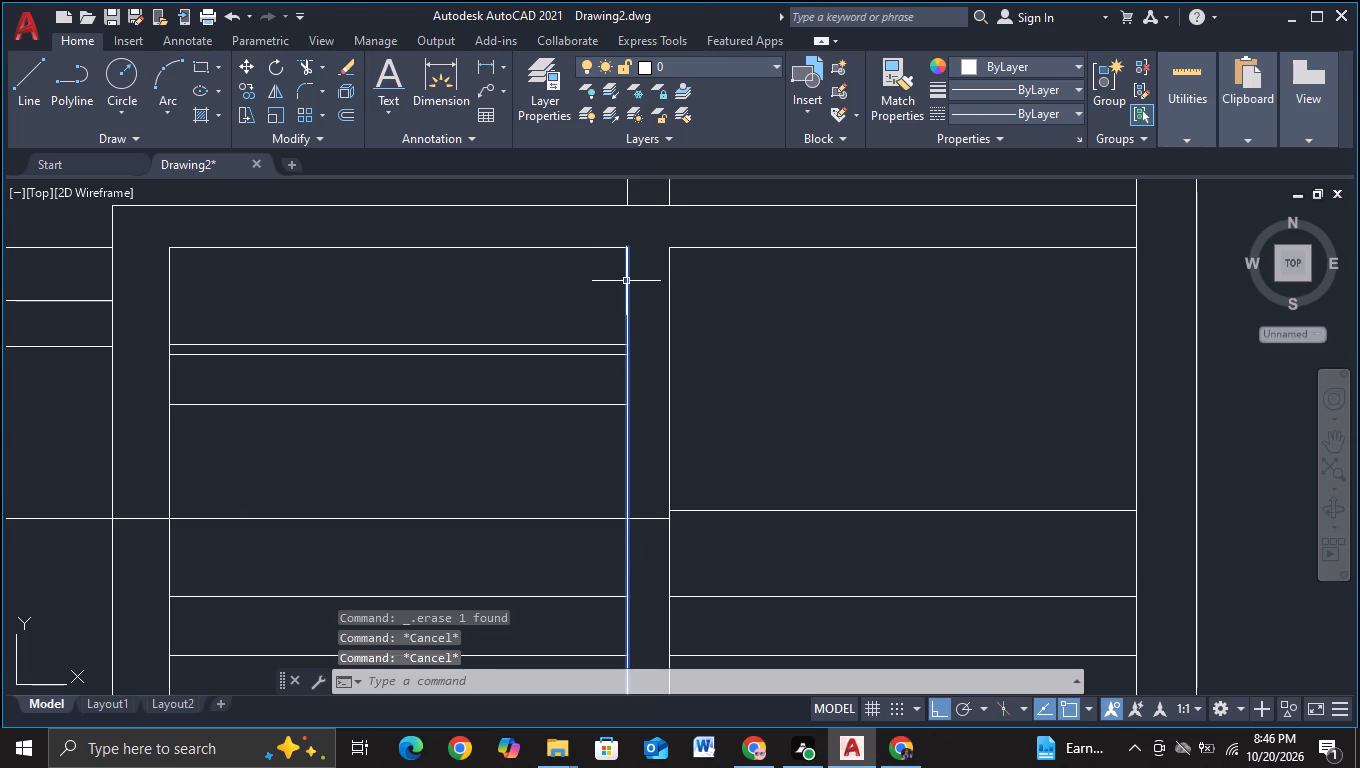
{"action": "left_click", "coordinate": [627, 280]}
{"action": "key", "text": "Escape"}
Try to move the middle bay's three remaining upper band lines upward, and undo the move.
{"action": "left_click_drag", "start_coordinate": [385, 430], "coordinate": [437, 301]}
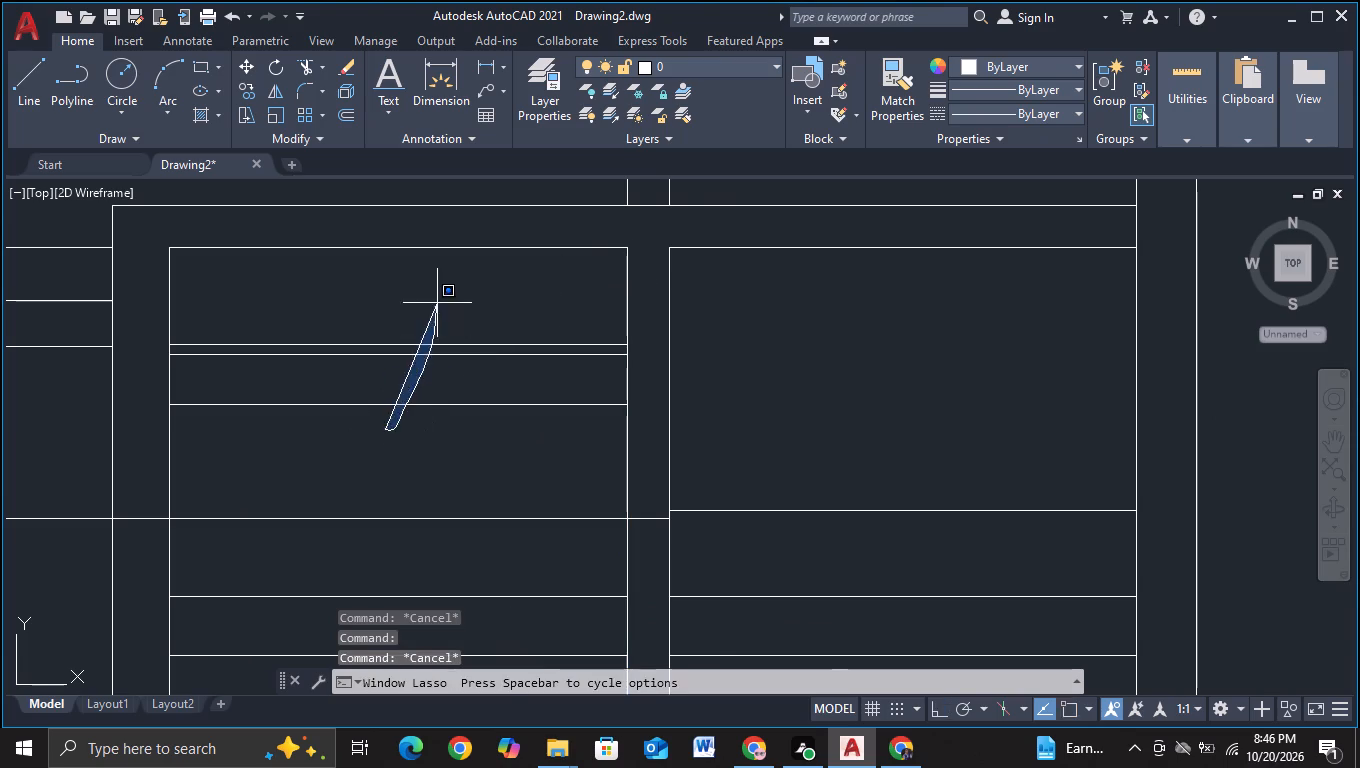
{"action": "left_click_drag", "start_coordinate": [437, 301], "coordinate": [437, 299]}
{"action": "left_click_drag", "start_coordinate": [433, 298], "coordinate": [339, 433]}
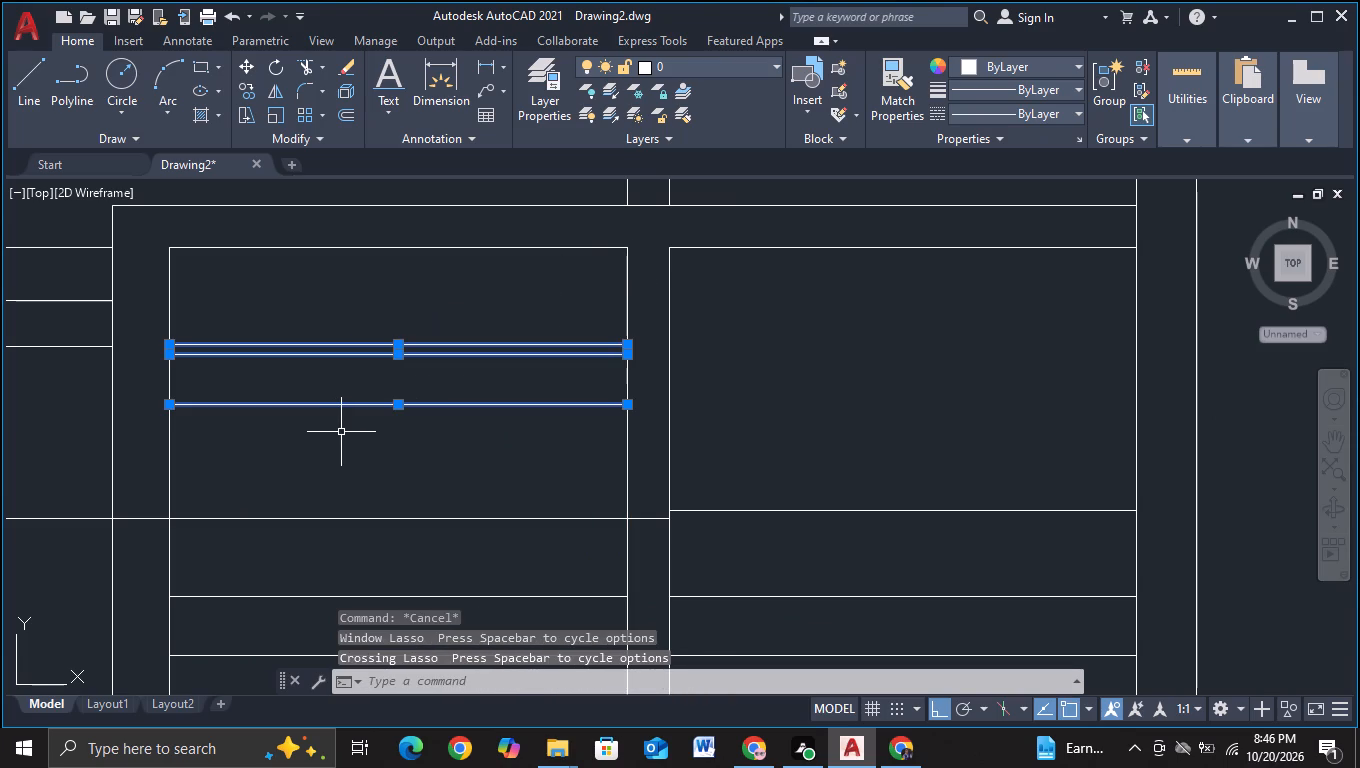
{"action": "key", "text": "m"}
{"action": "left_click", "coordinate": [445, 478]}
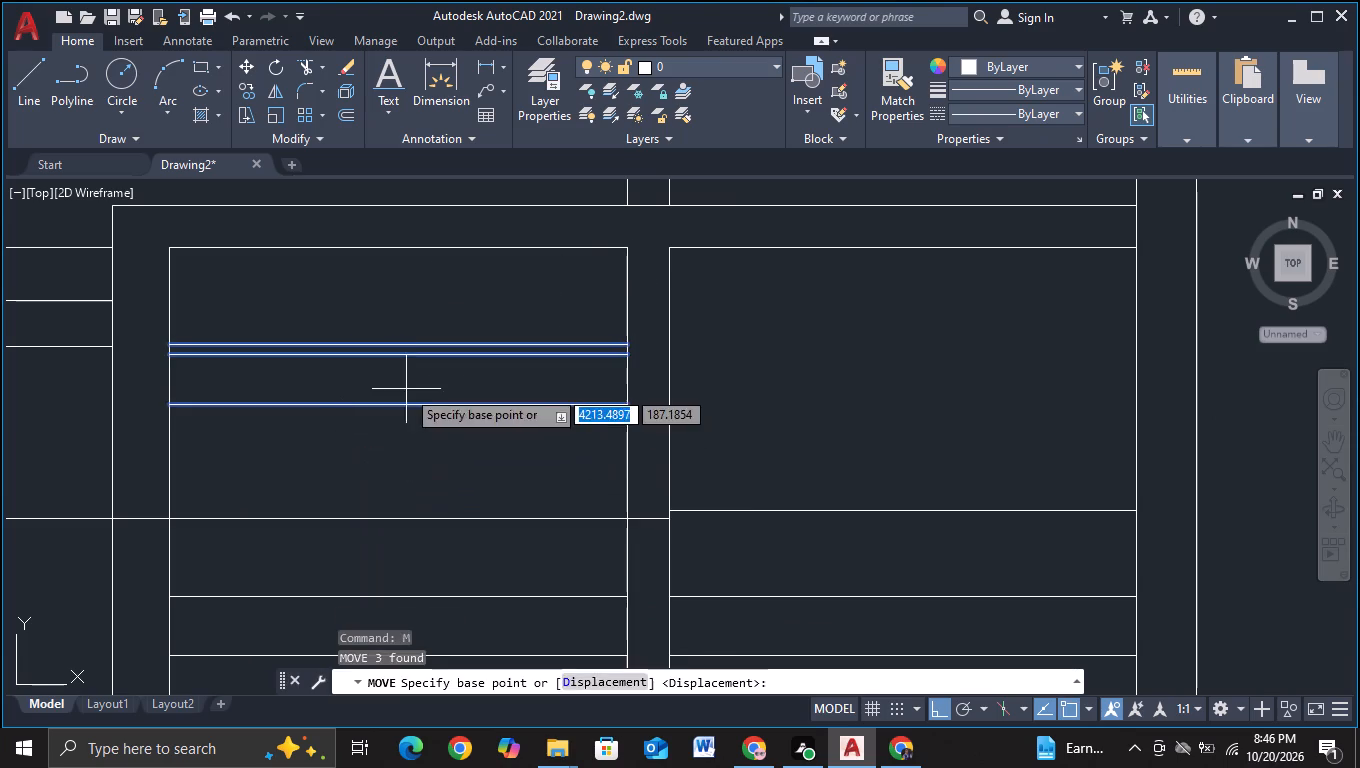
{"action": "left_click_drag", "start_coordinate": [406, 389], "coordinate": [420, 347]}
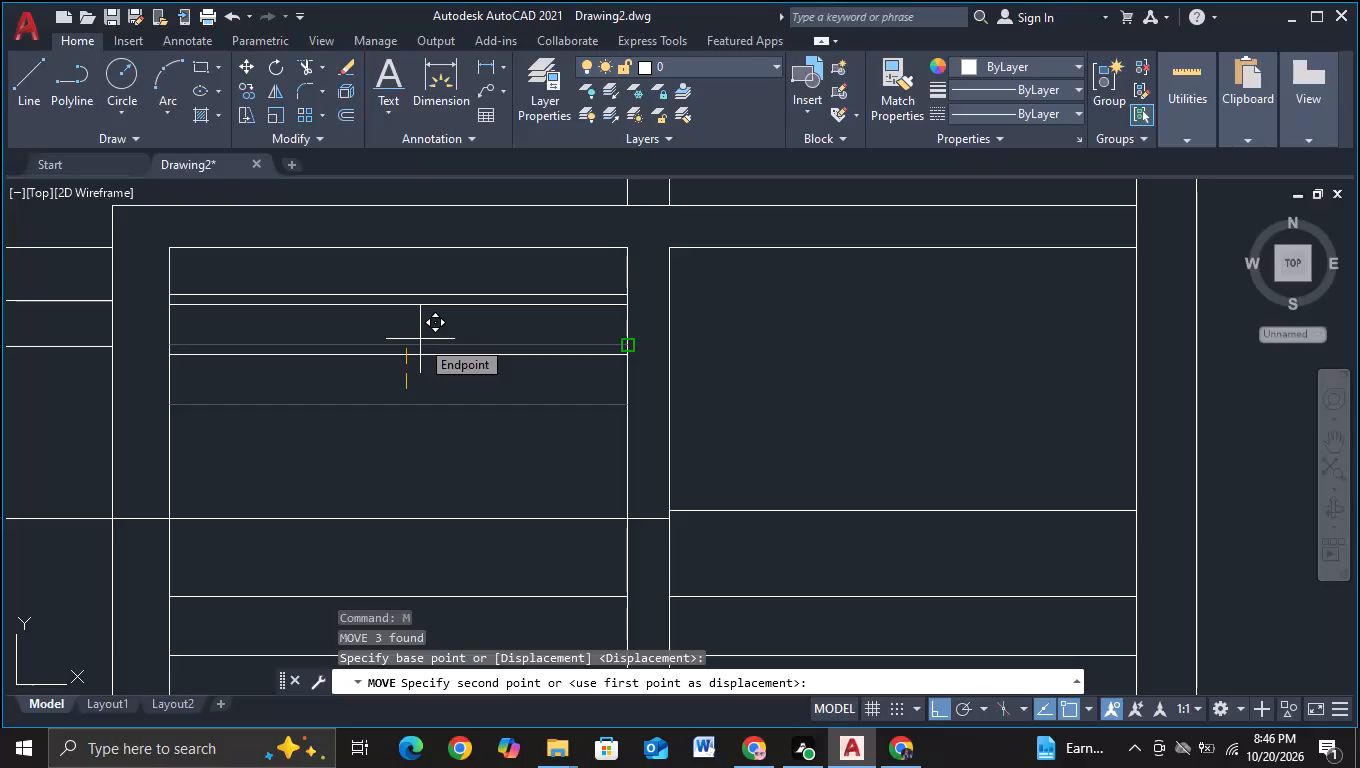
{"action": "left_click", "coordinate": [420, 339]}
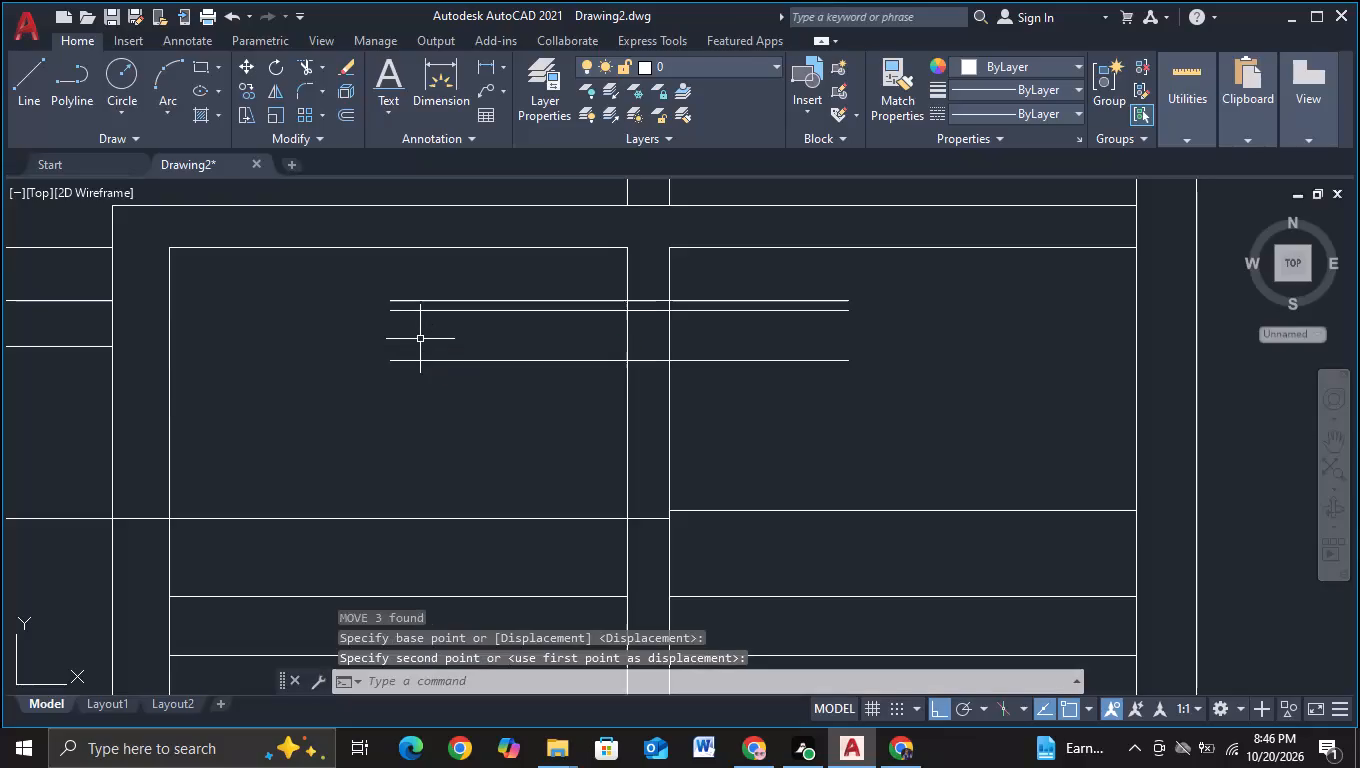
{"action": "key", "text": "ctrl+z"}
Move the middle bay's three upper band lines straight up by about 32.5 units.
{"action": "left_click_drag", "start_coordinate": [368, 440], "coordinate": [406, 290]}
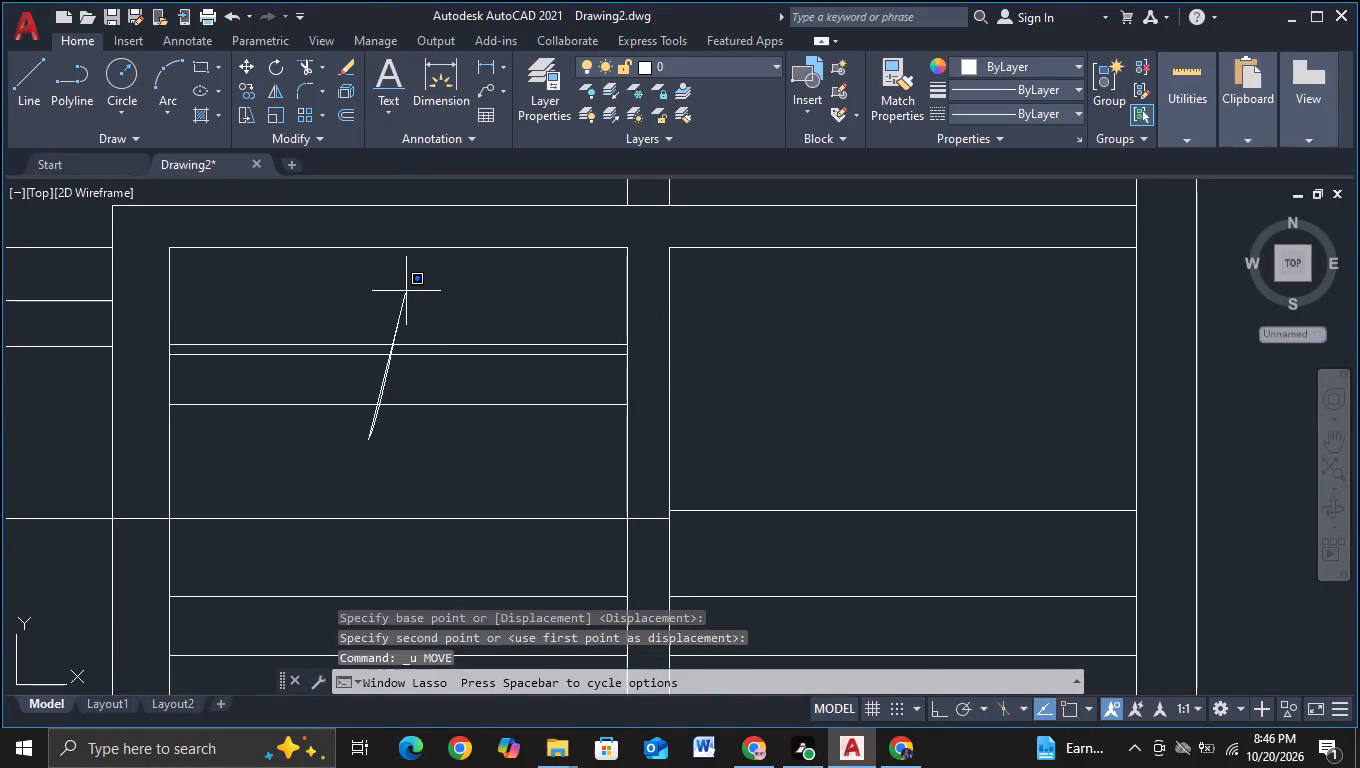
{"action": "left_click_drag", "start_coordinate": [406, 290], "coordinate": [407, 287]}
{"action": "left_click_drag", "start_coordinate": [407, 287], "coordinate": [324, 429]}
{"action": "key", "text": "m"}
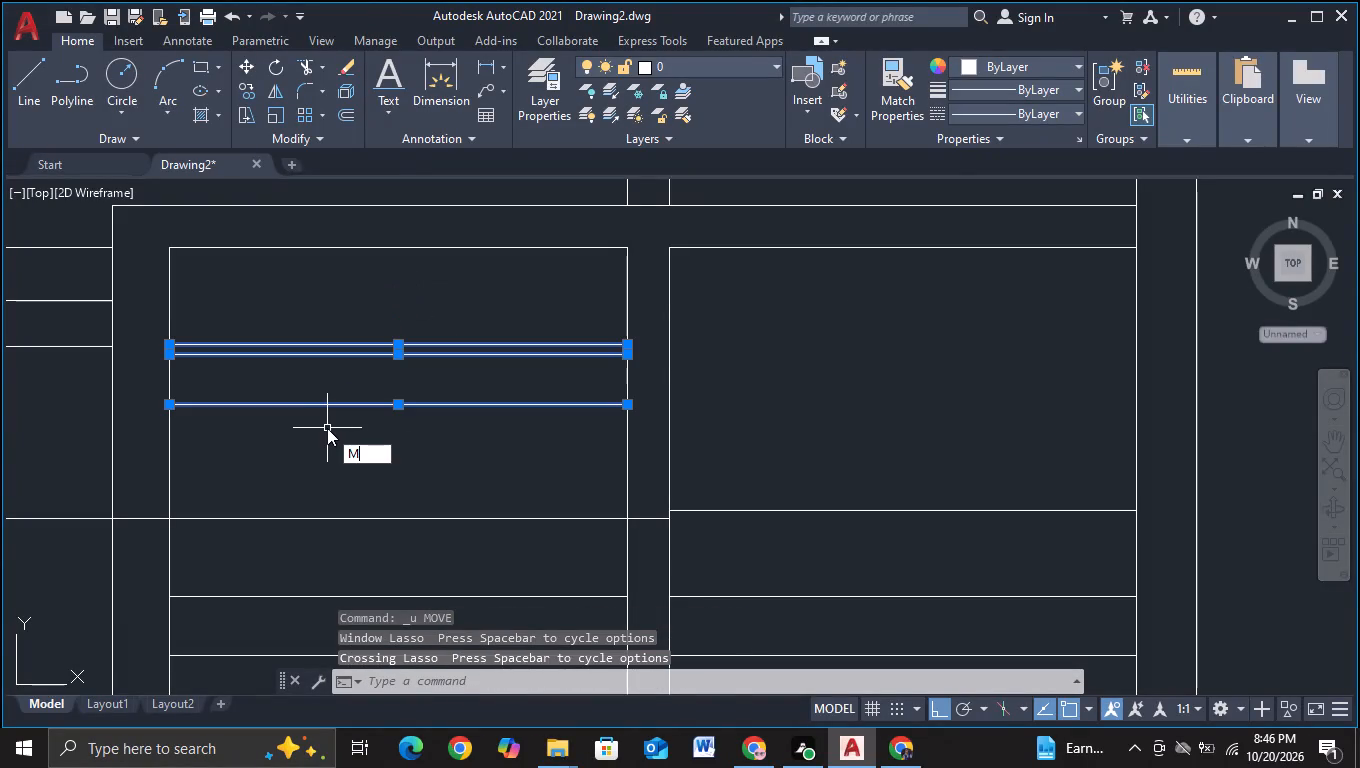
{"action": "left_click", "coordinate": [434, 475]}
{"action": "left_click", "coordinate": [408, 383]}
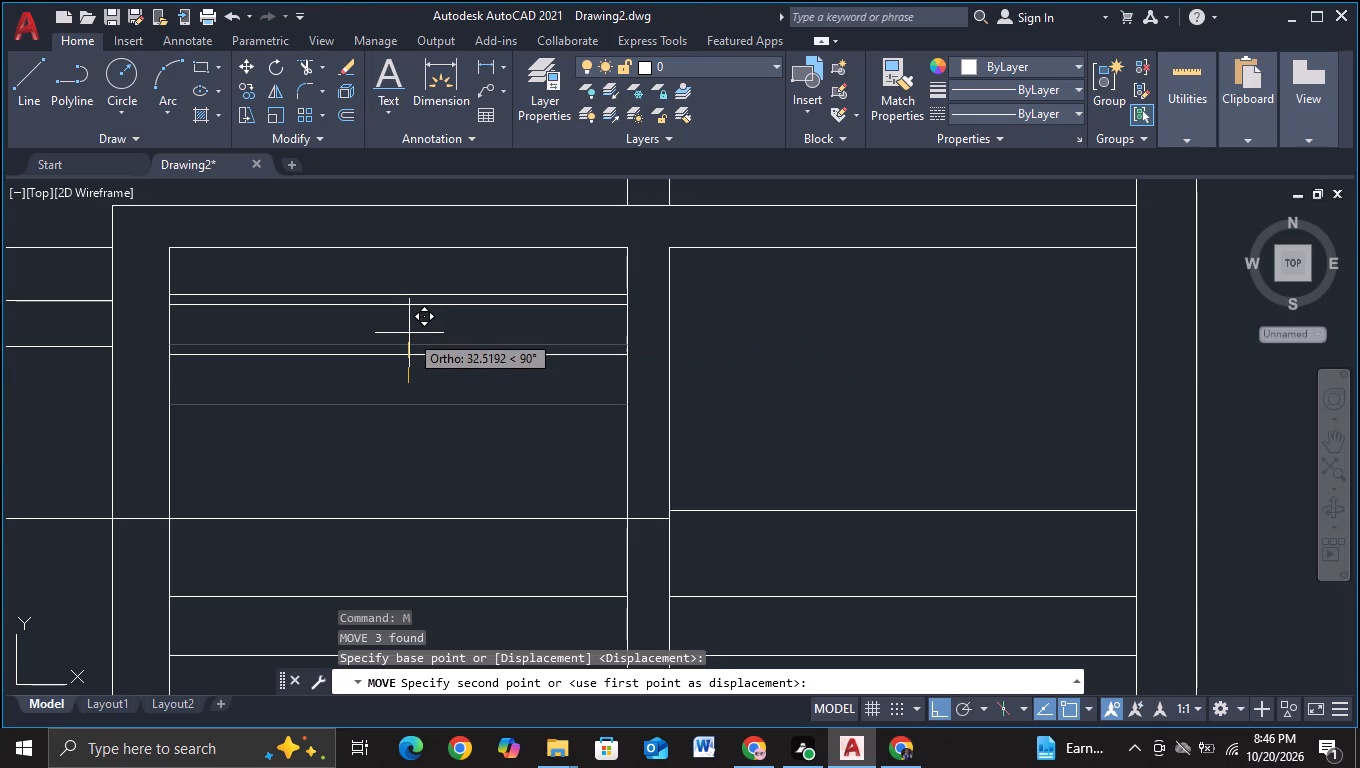
{"action": "left_click", "coordinate": [409, 333]}
Copy the three upper band lines horizontally across the narrow pillar into the taller bay, placing the copies with object snap off.
{"action": "left_click_drag", "start_coordinate": [395, 401], "coordinate": [447, 307]}
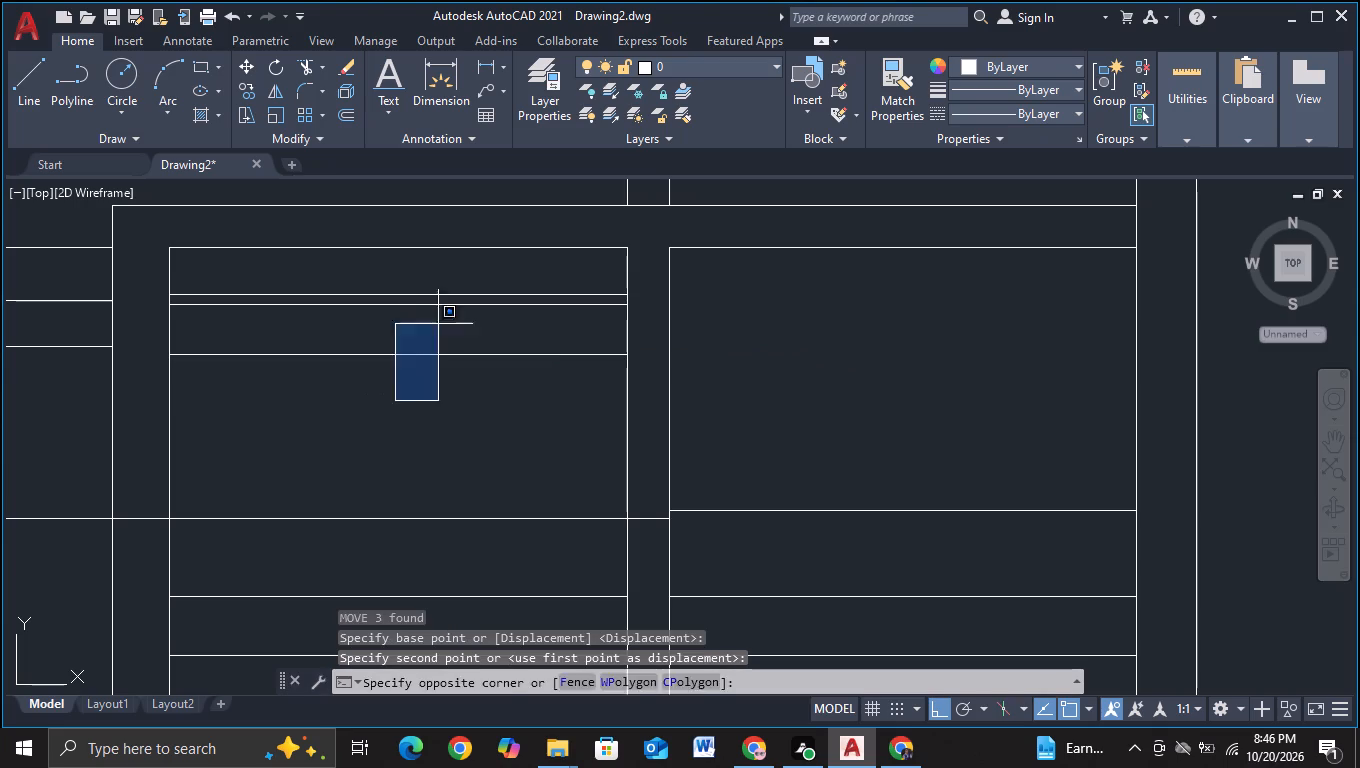
{"action": "left_click_drag", "start_coordinate": [447, 307], "coordinate": [462, 282]}
{"action": "left_click_drag", "start_coordinate": [472, 278], "coordinate": [377, 398]}
{"action": "key", "text": "c"}
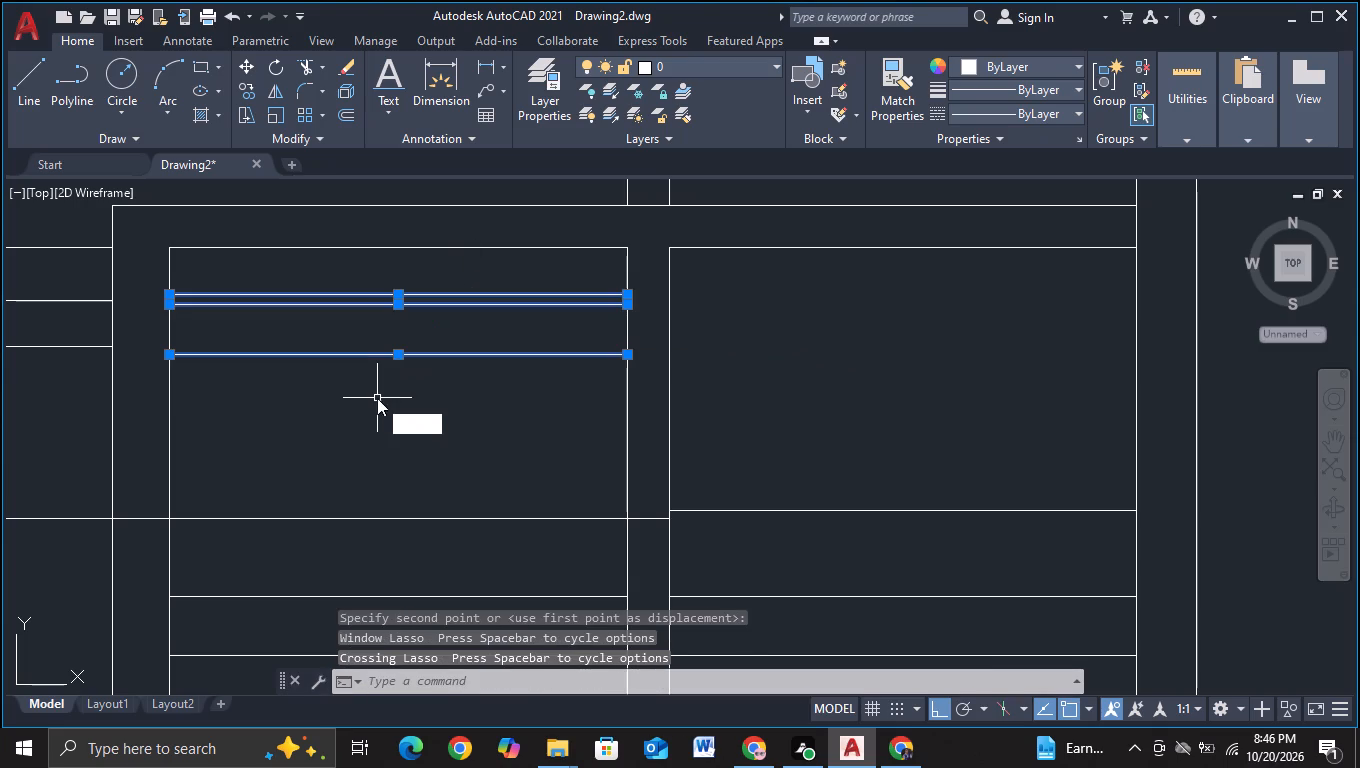
{"action": "left_click", "coordinate": [451, 461]}
{"action": "left_click", "coordinate": [419, 345]}
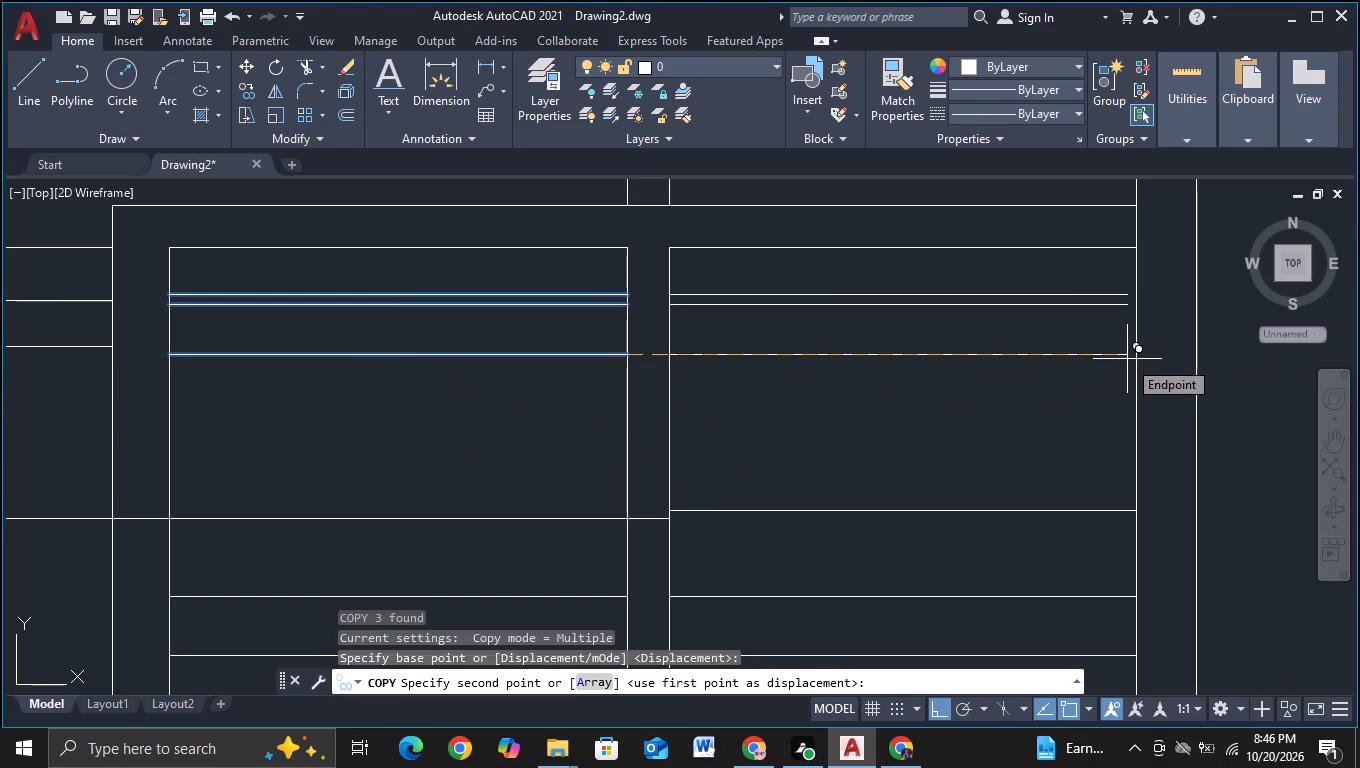
{"action": "left_click", "coordinate": [1127, 359]}
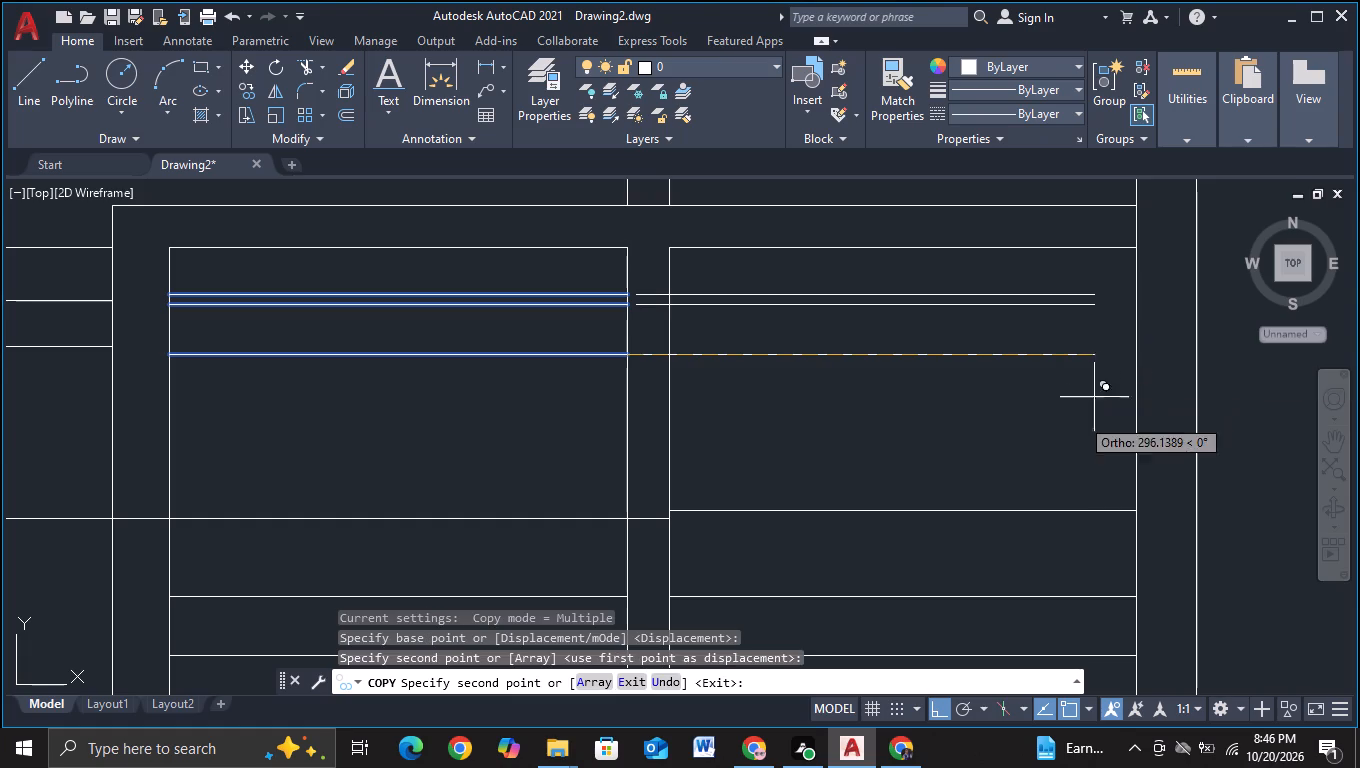
{"action": "scroll", "coordinate": [1129, 395], "scroll_direction": "down", "scroll_amount": 2}
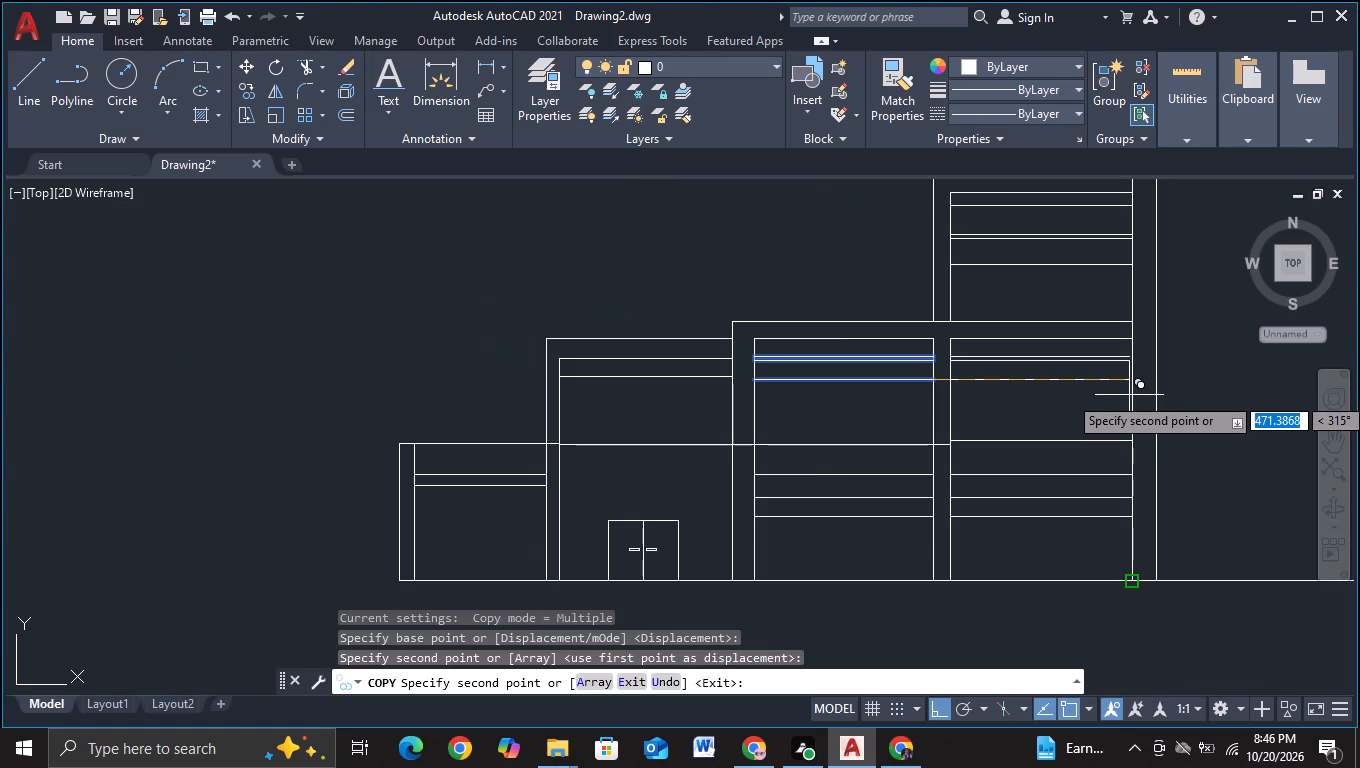
{"action": "scroll", "coordinate": [1129, 395], "scroll_direction": "up", "scroll_amount": 1}
{"action": "scroll", "coordinate": [1129, 395], "scroll_direction": "down", "scroll_amount": 1}
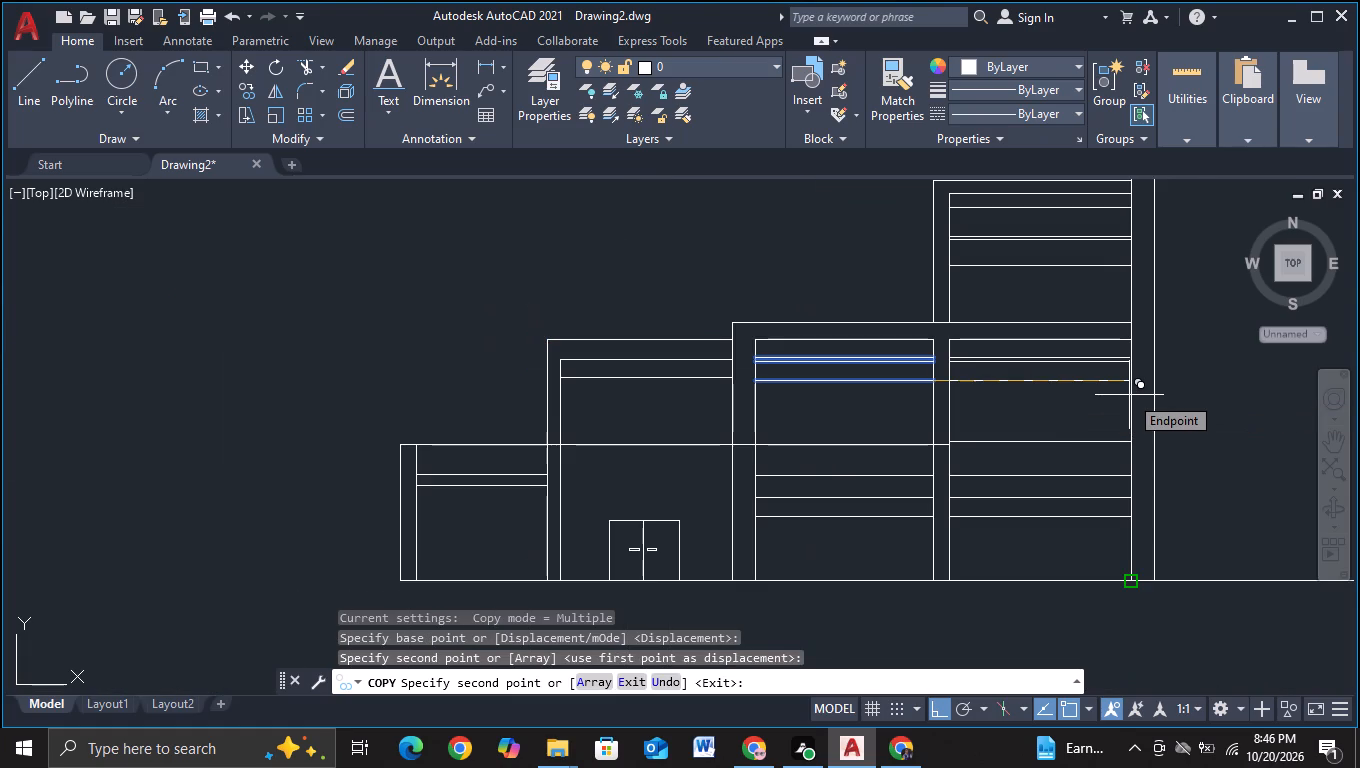
{"action": "key", "text": "F3"}
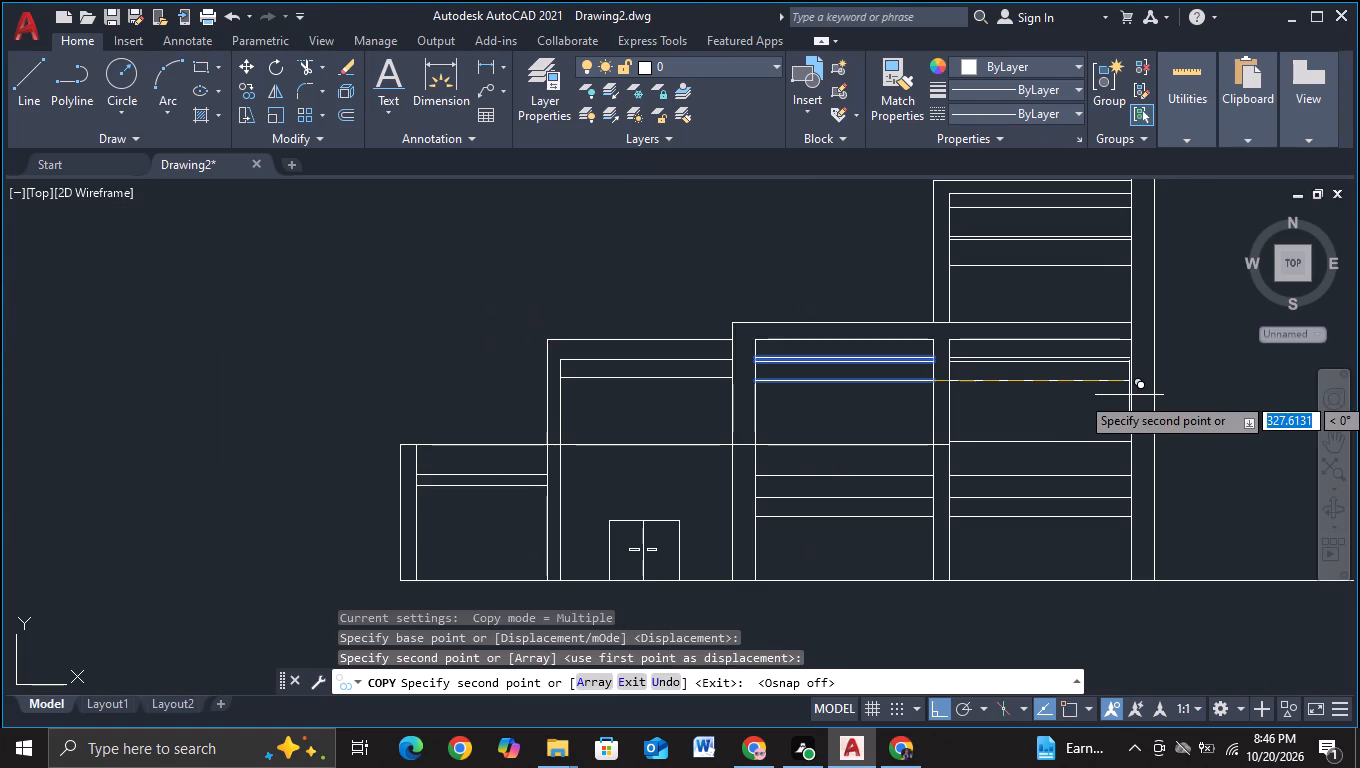
{"action": "scroll", "coordinate": [1129, 395], "scroll_direction": "up", "scroll_amount": 1}
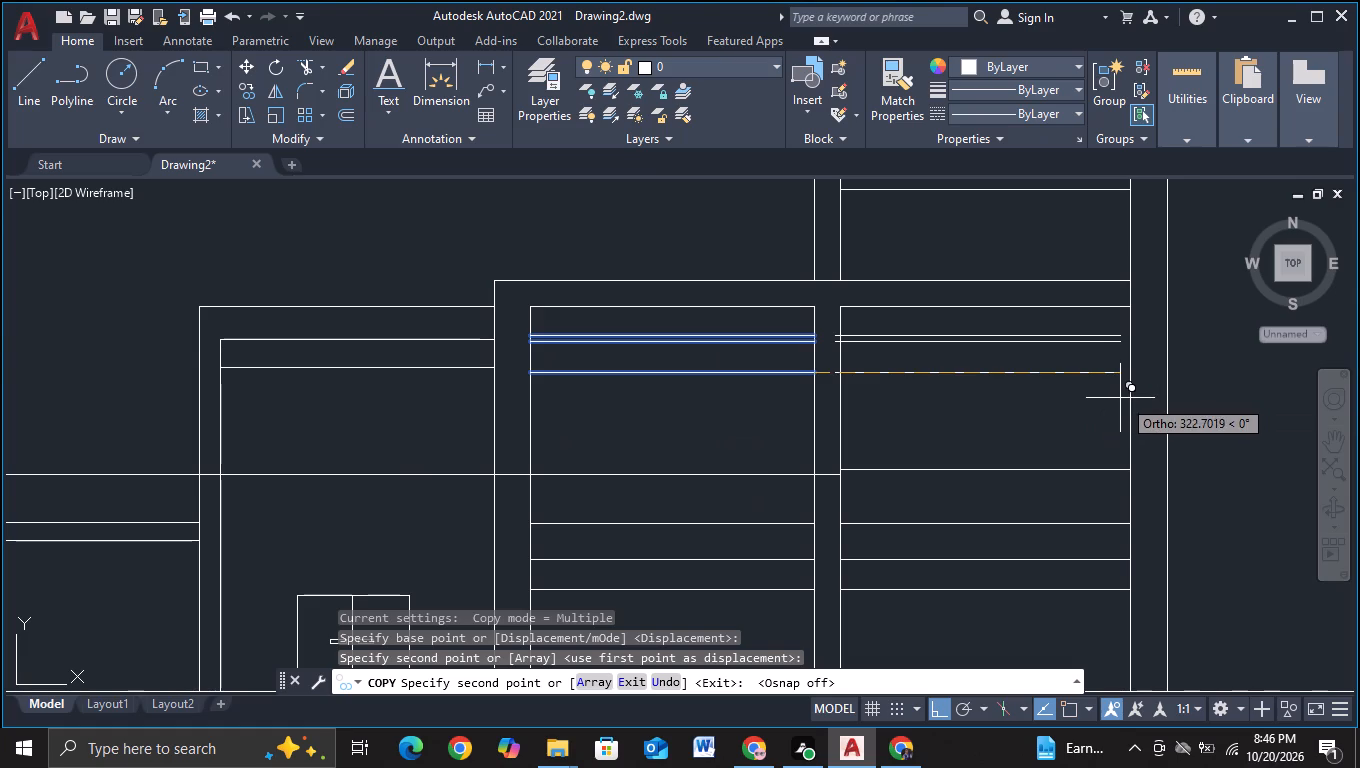
{"action": "left_click", "coordinate": [1124, 398]}
{"action": "key", "text": "Escape"}
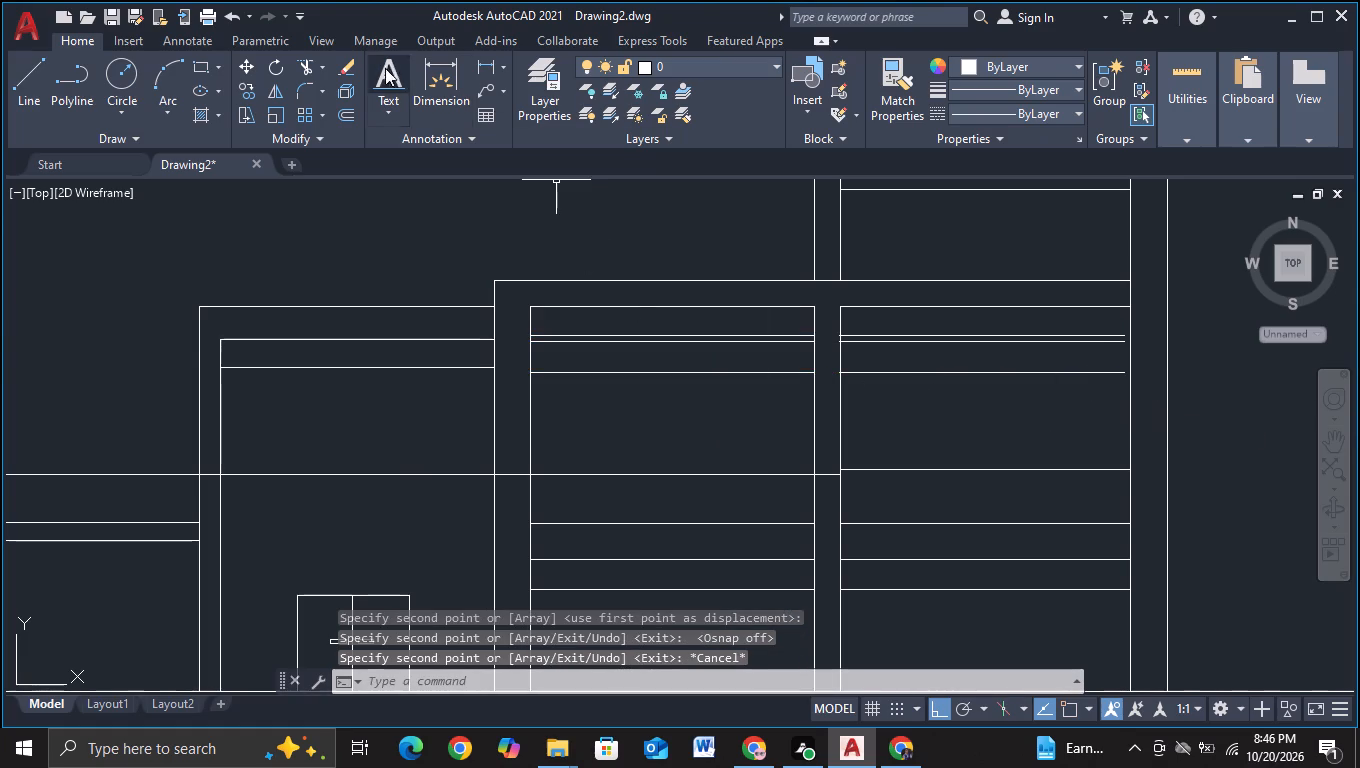
Trim the overhanging ends of the three copied upper band lines at the narrow pillar's edge of the taller bay.
{"action": "left_click", "coordinate": [308, 64]}
{"action": "scroll", "coordinate": [911, 404], "scroll_direction": "down", "scroll_amount": 1}
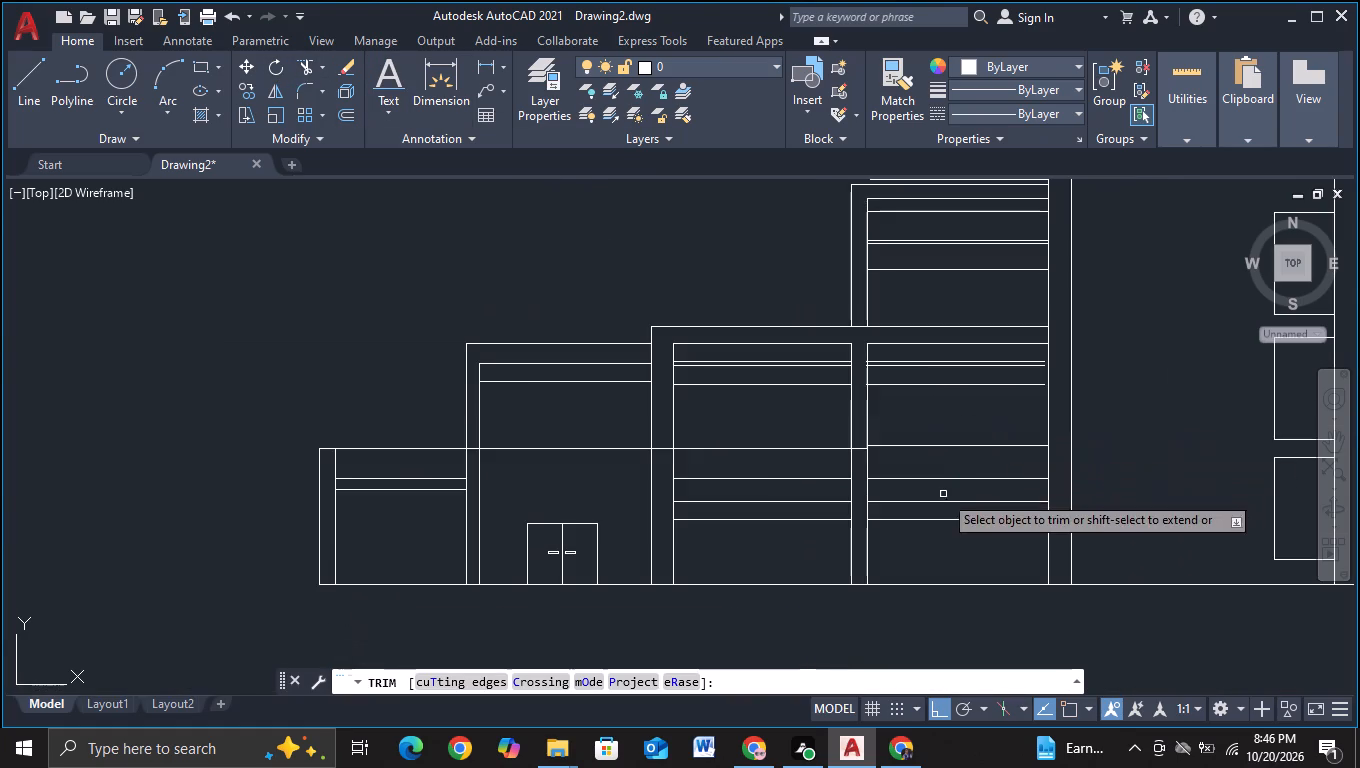
{"action": "scroll", "coordinate": [943, 494], "scroll_direction": "up", "scroll_amount": 1}
{"action": "scroll", "coordinate": [892, 380], "scroll_direction": "up", "scroll_amount": 1}
{"action": "middle_click_drag", "start_coordinate": [892, 380], "coordinate": [1006, 527]}
{"action": "scroll", "coordinate": [921, 460], "scroll_direction": "up", "scroll_amount": 1}
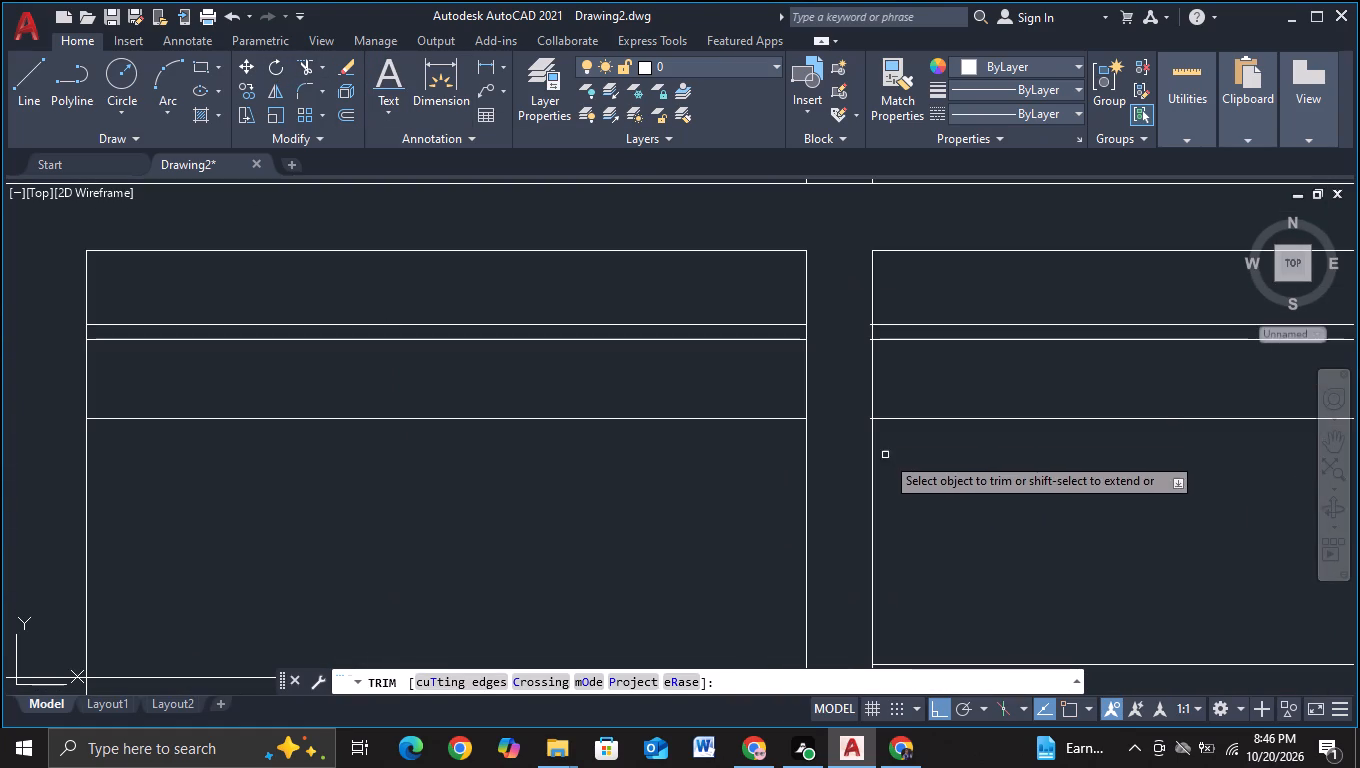
{"action": "scroll", "coordinate": [864, 322], "scroll_direction": "up", "scroll_amount": 2}
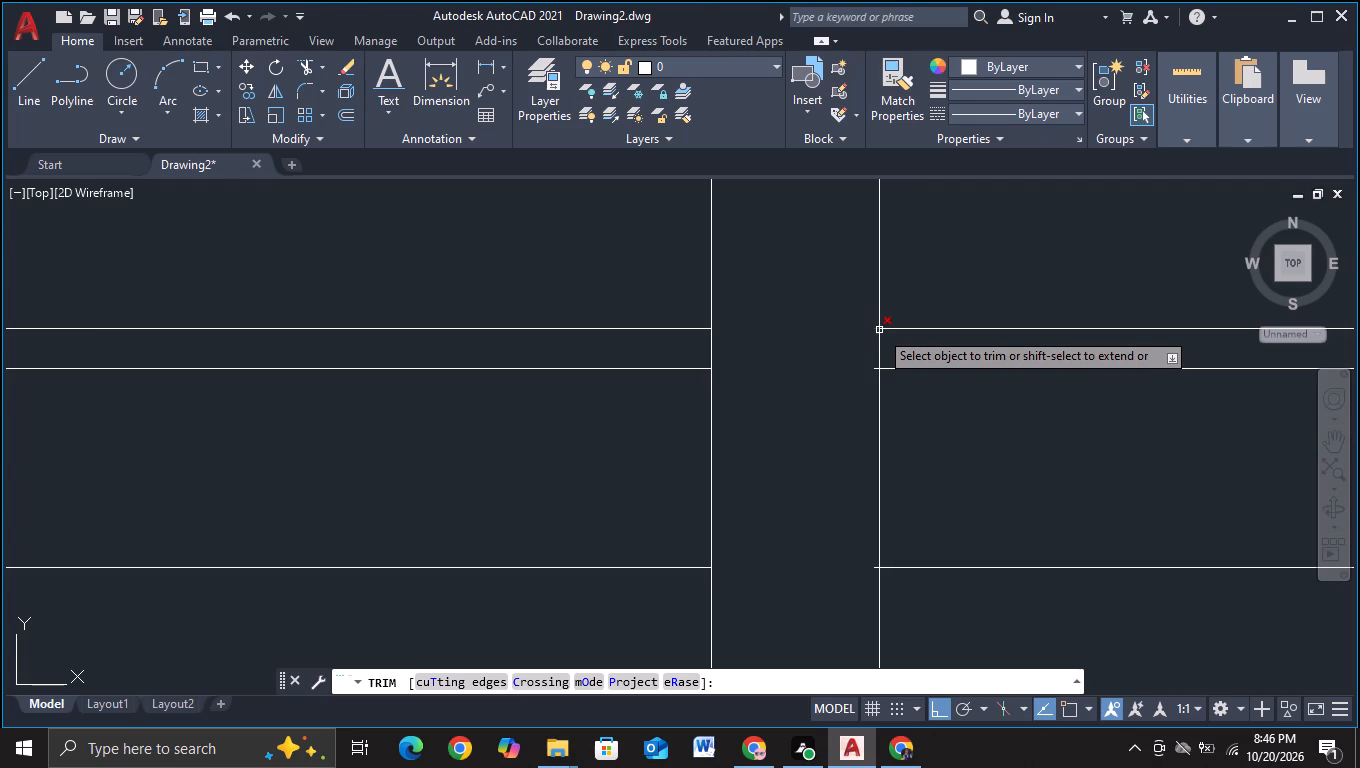
{"action": "left_click", "coordinate": [878, 329]}
{"action": "left_click", "coordinate": [873, 367]}
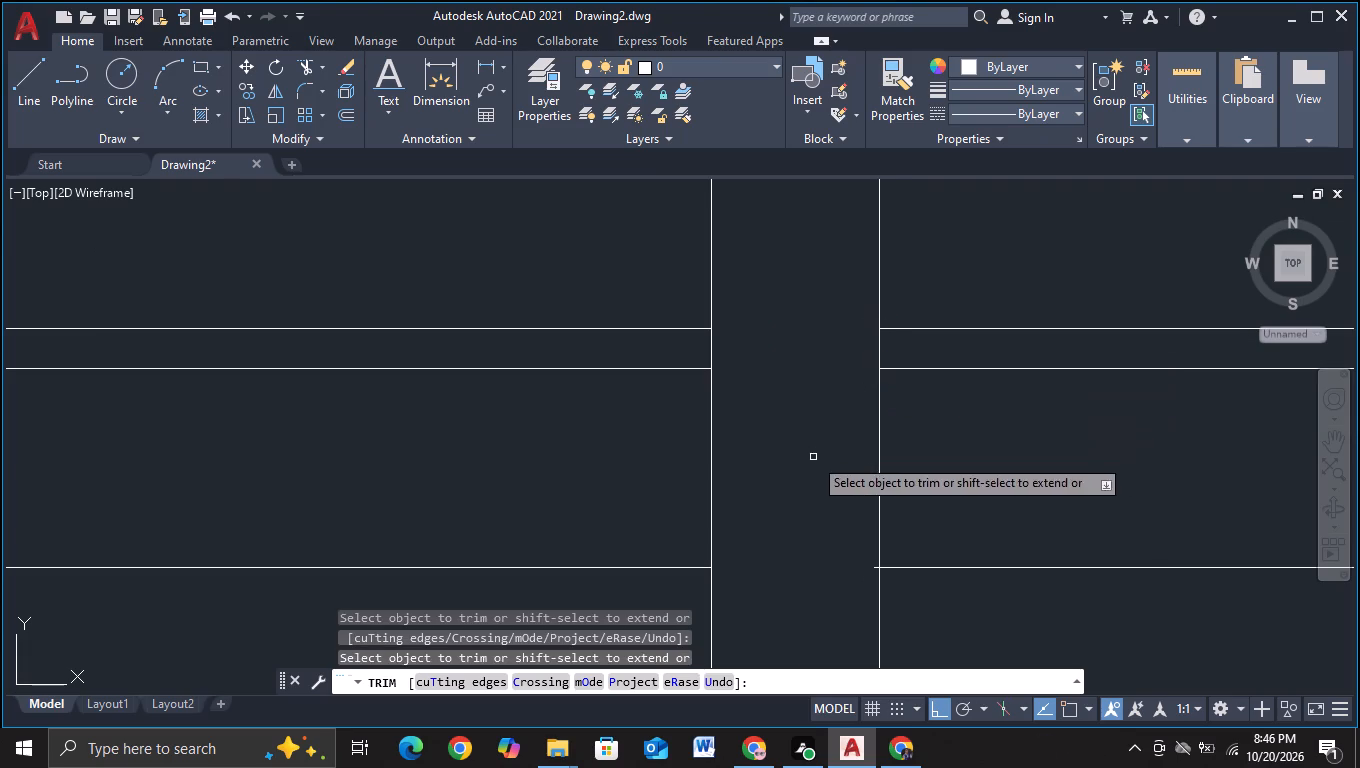
{"action": "left_click", "coordinate": [874, 567]}
{"action": "scroll", "coordinate": [944, 537], "scroll_direction": "down", "scroll_amount": 4}
{"action": "middle_click_drag", "start_coordinate": [1002, 530], "coordinate": [833, 503]}
{"action": "key", "text": "Escape"}
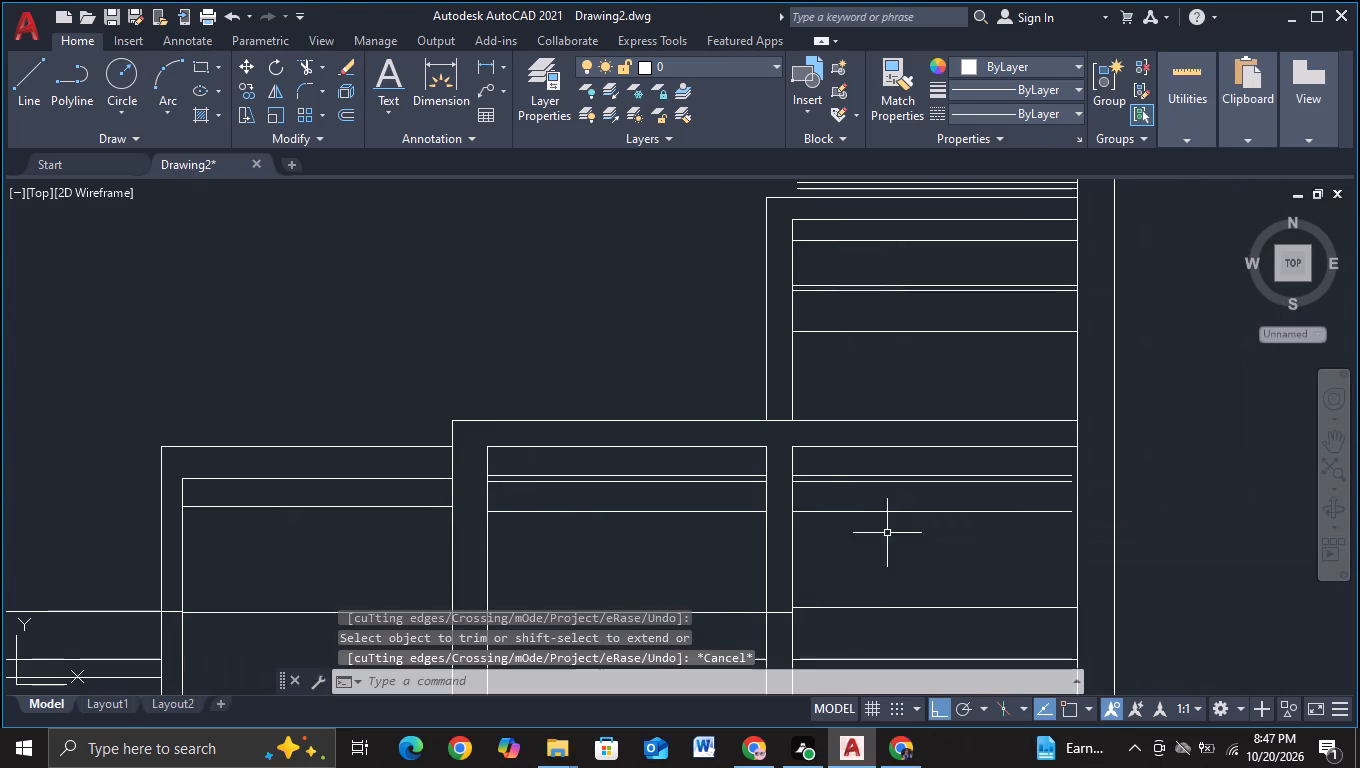
Extend the taller bay's three upper band lines to the bay's far vertical edge.
{"action": "key", "text": "e"}
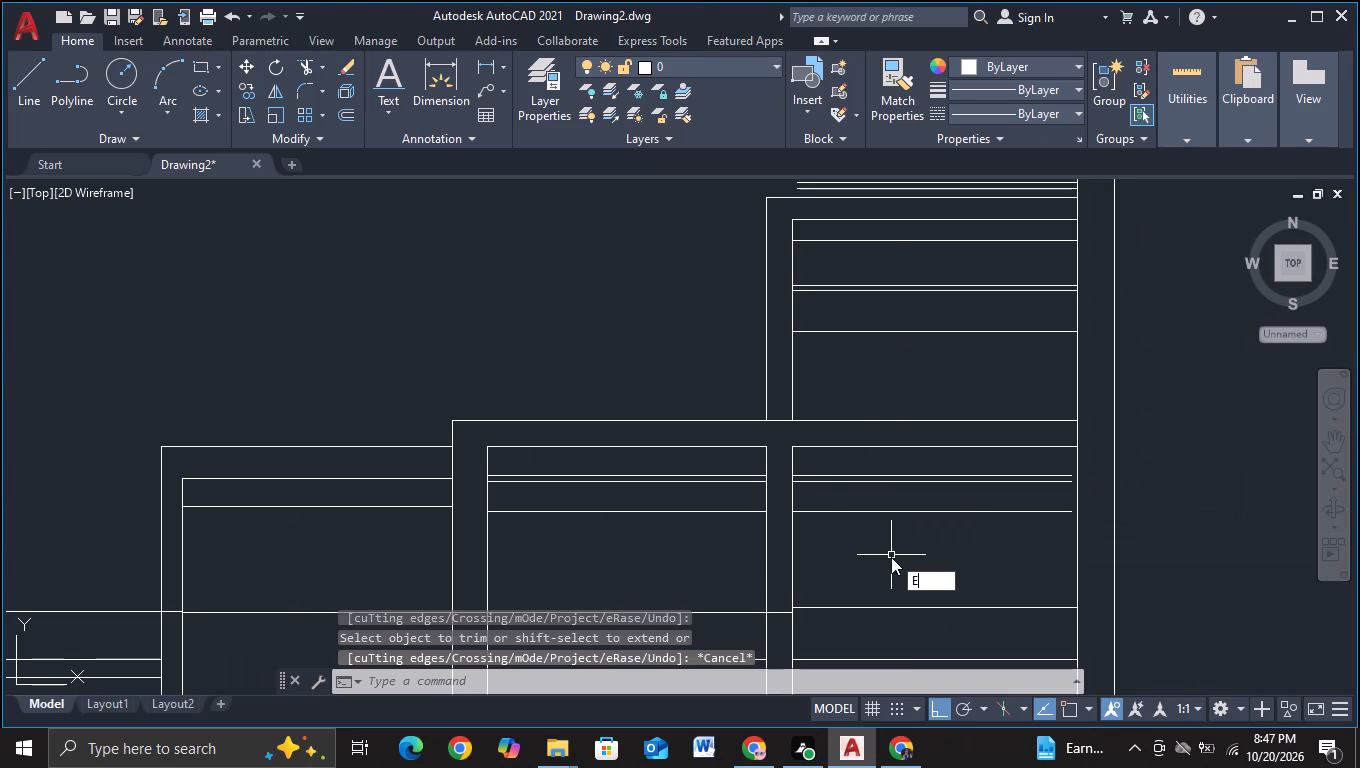
{"action": "left_click", "coordinate": [973, 615]}
{"action": "left_click_drag", "start_coordinate": [971, 567], "coordinate": [998, 516]}
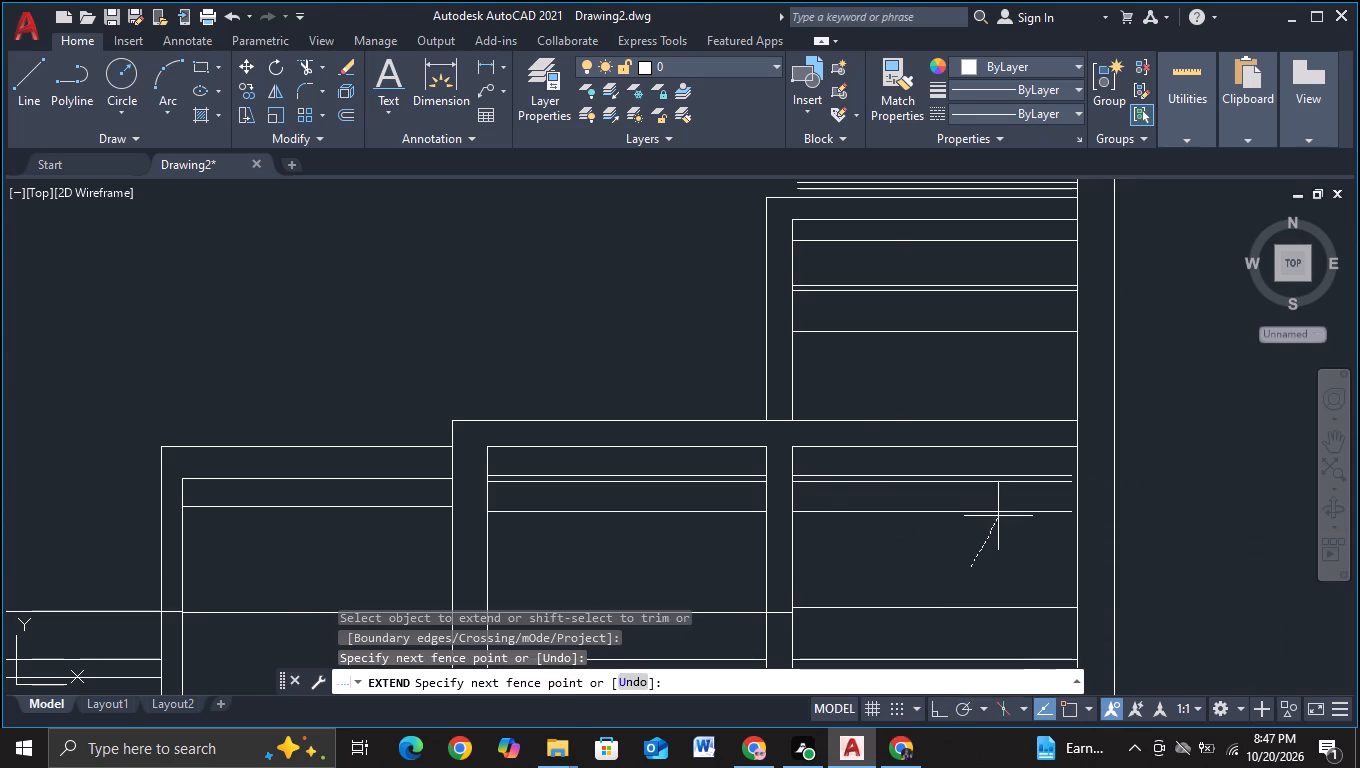
{"action": "left_click_drag", "start_coordinate": [998, 516], "coordinate": [1045, 465]}
{"action": "scroll", "coordinate": [1185, 523], "scroll_direction": "down", "scroll_amount": 1}
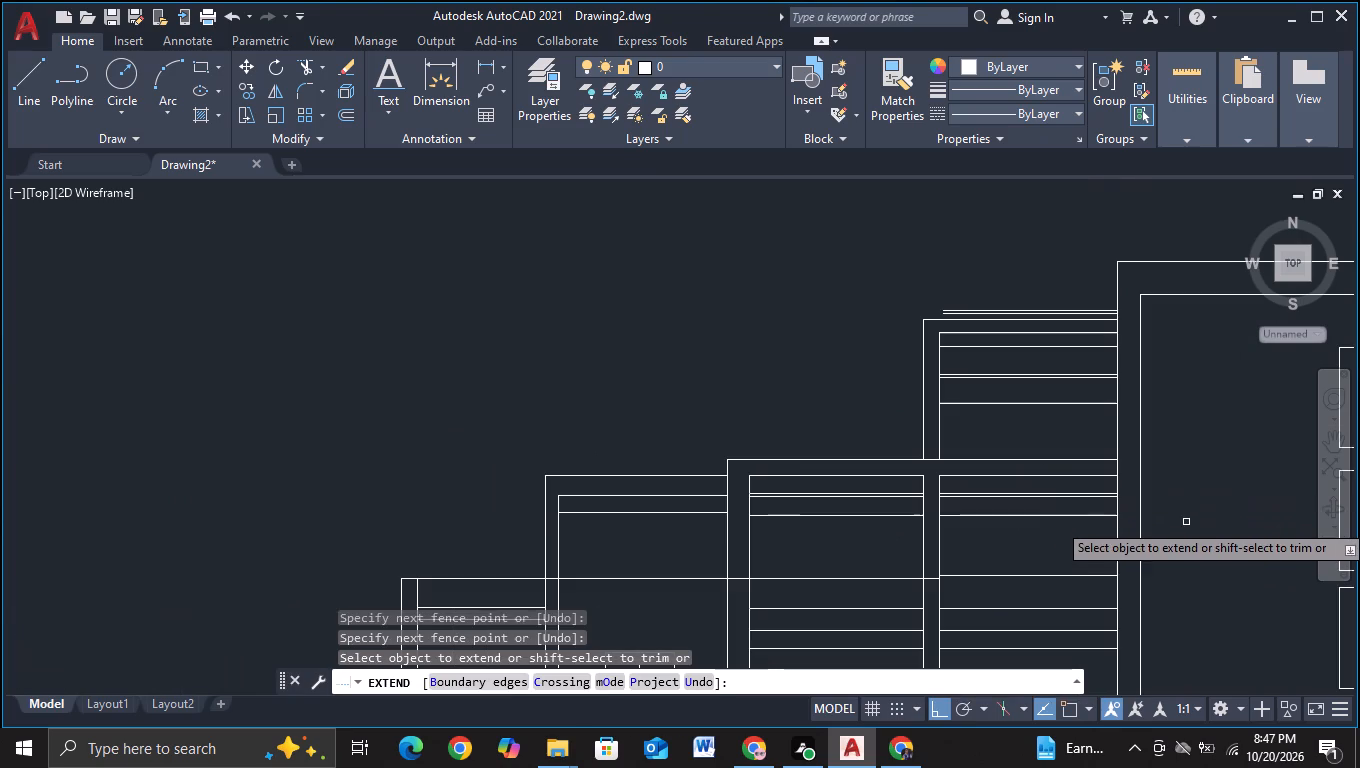
{"action": "middle_click_drag", "start_coordinate": [1194, 548], "coordinate": [1162, 469]}
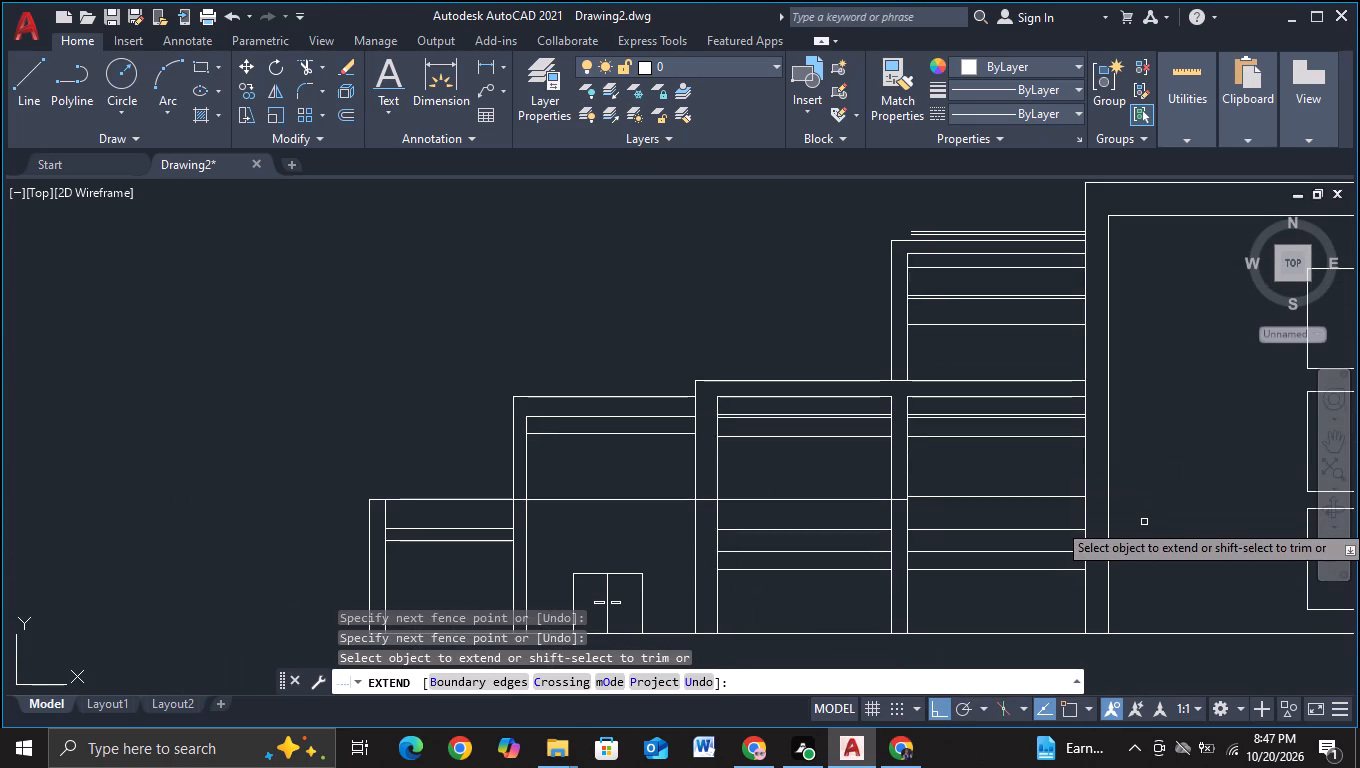
{"action": "key", "text": "Escape"}
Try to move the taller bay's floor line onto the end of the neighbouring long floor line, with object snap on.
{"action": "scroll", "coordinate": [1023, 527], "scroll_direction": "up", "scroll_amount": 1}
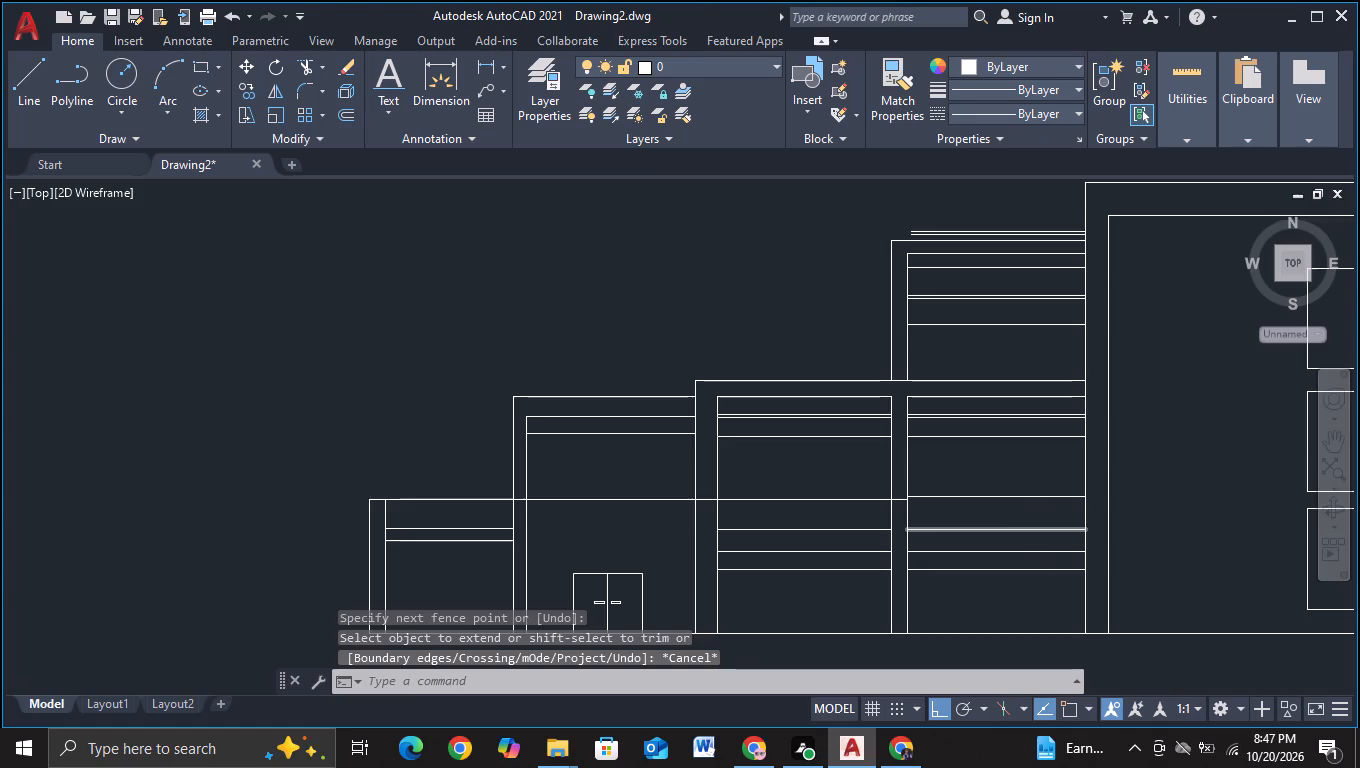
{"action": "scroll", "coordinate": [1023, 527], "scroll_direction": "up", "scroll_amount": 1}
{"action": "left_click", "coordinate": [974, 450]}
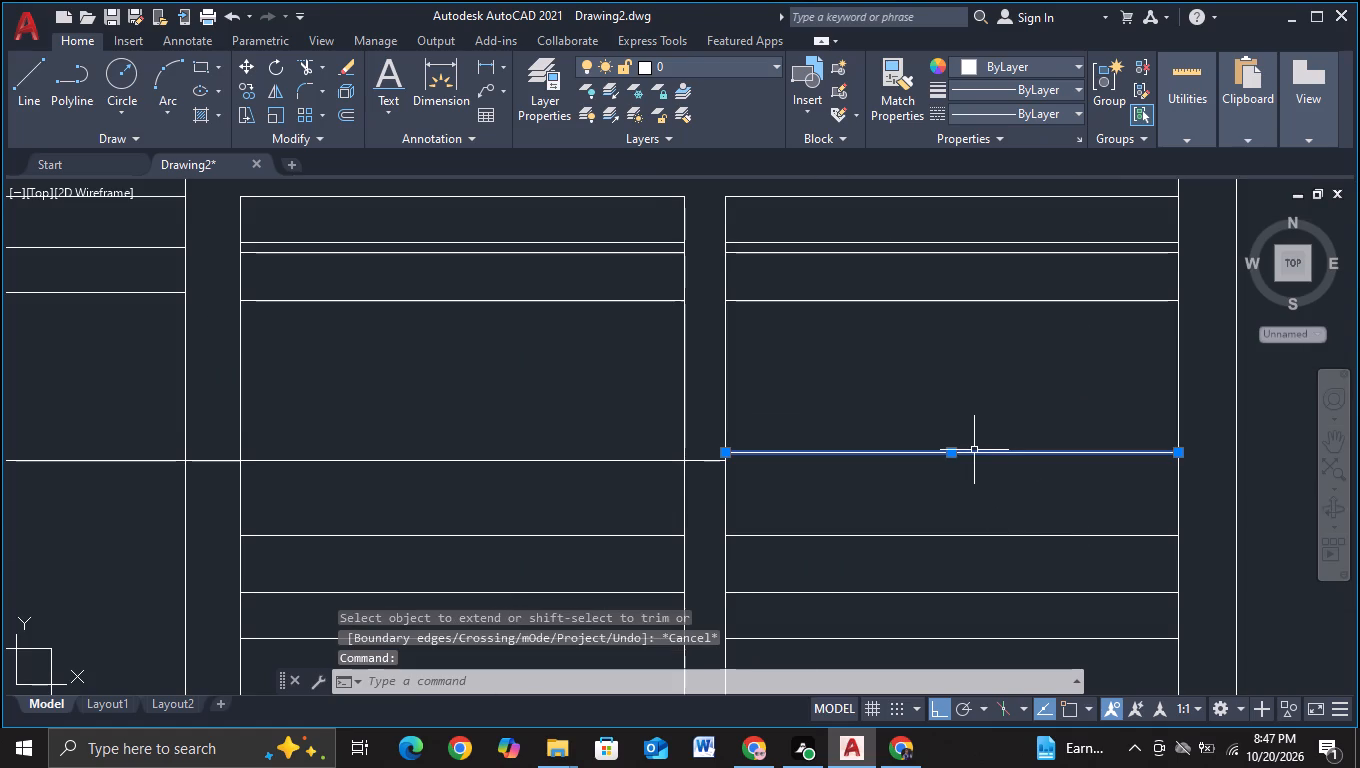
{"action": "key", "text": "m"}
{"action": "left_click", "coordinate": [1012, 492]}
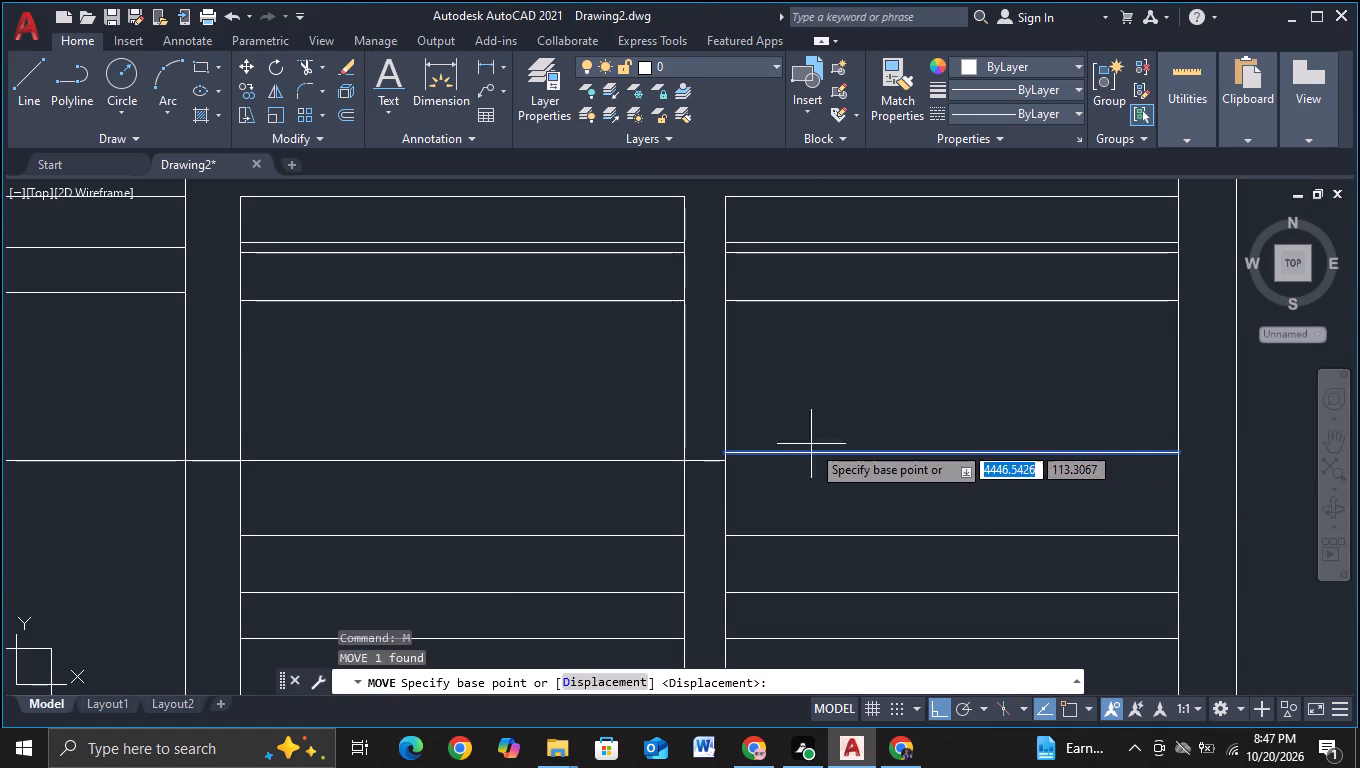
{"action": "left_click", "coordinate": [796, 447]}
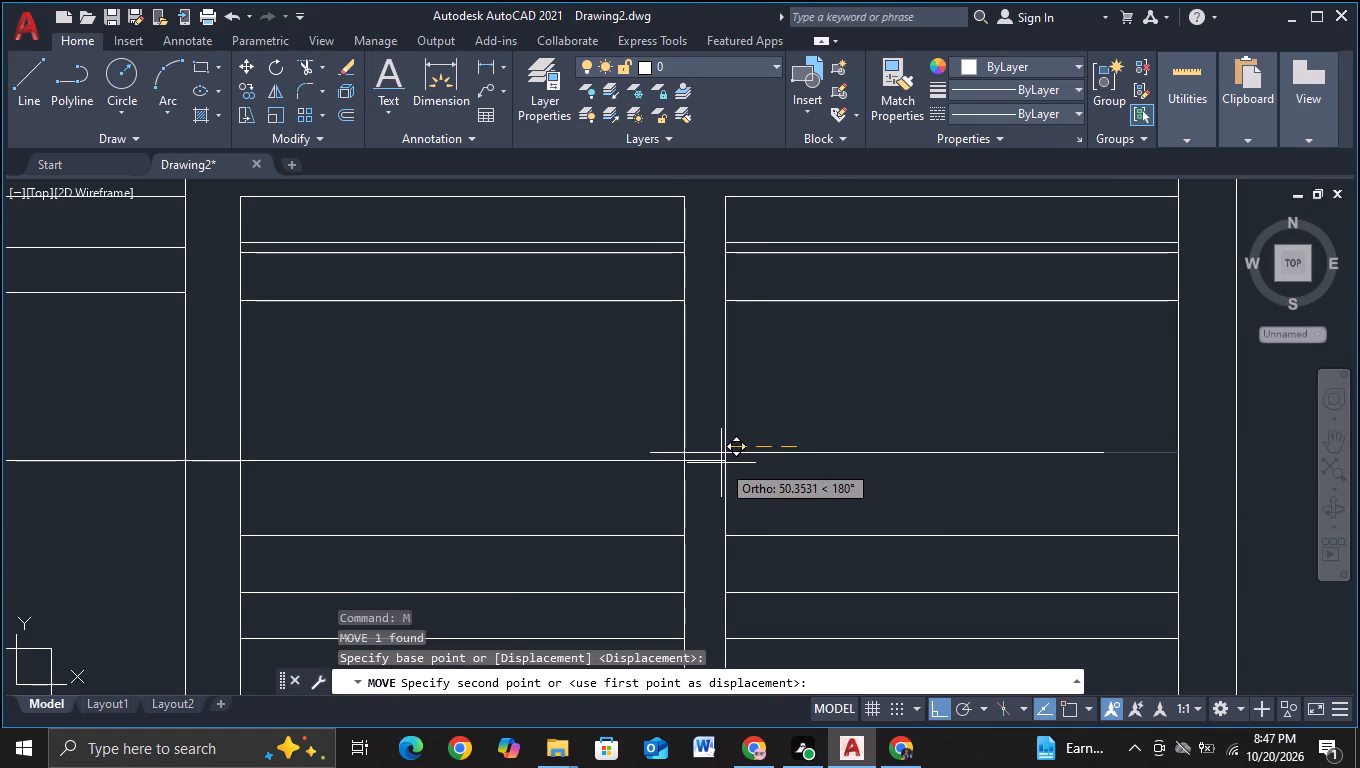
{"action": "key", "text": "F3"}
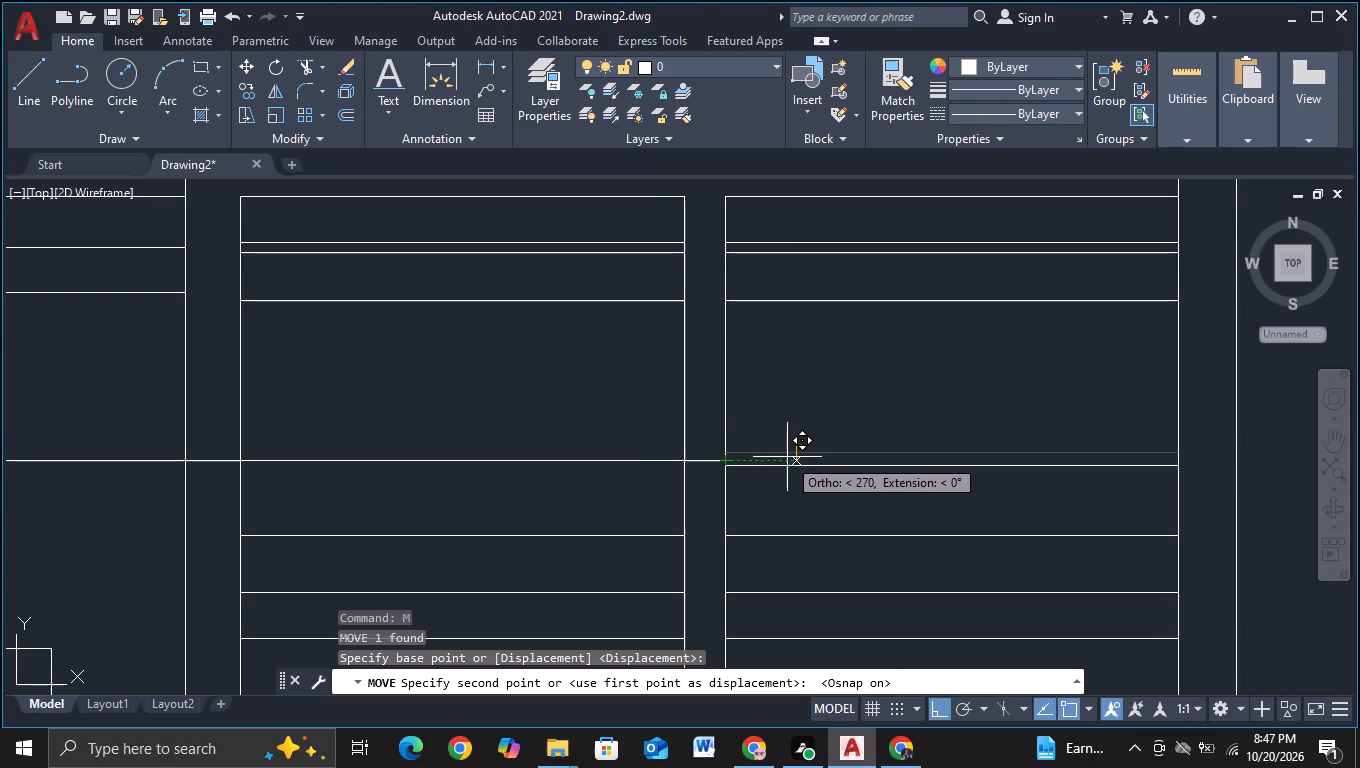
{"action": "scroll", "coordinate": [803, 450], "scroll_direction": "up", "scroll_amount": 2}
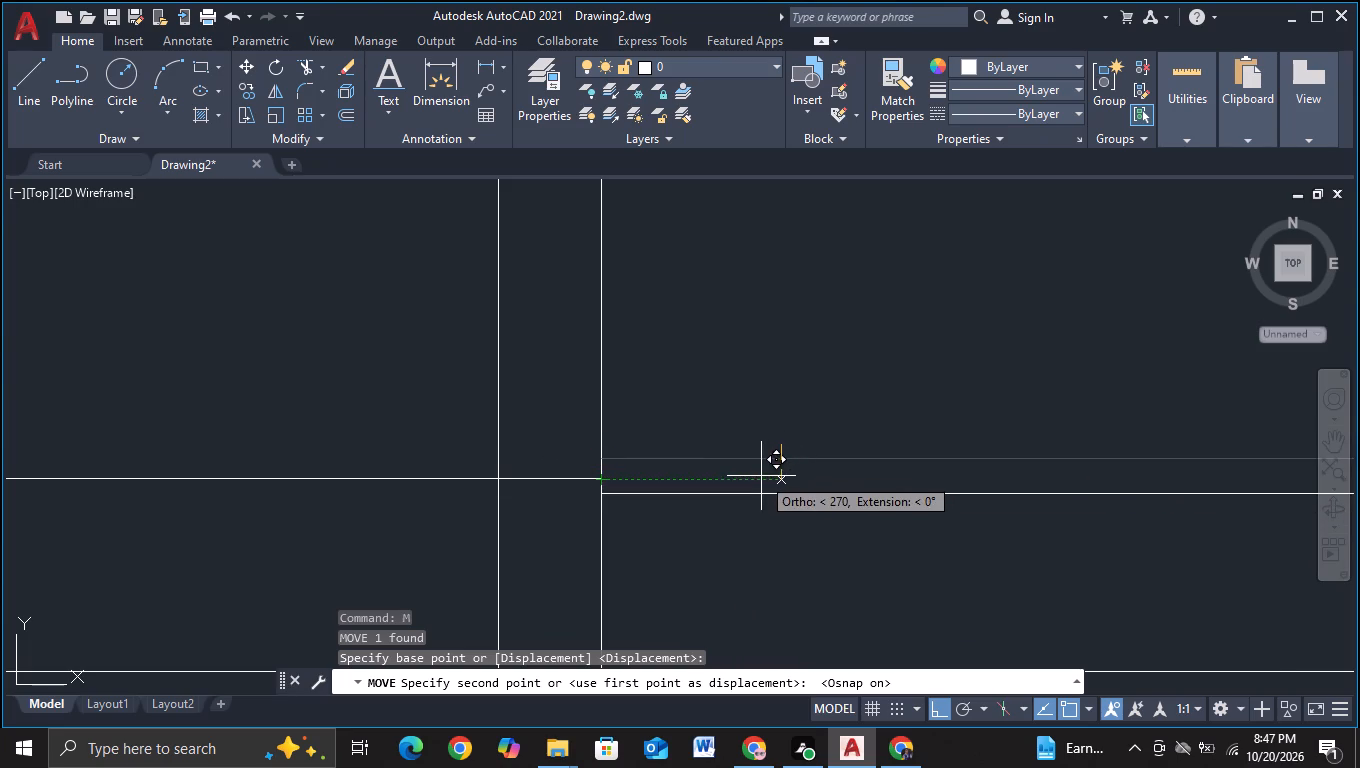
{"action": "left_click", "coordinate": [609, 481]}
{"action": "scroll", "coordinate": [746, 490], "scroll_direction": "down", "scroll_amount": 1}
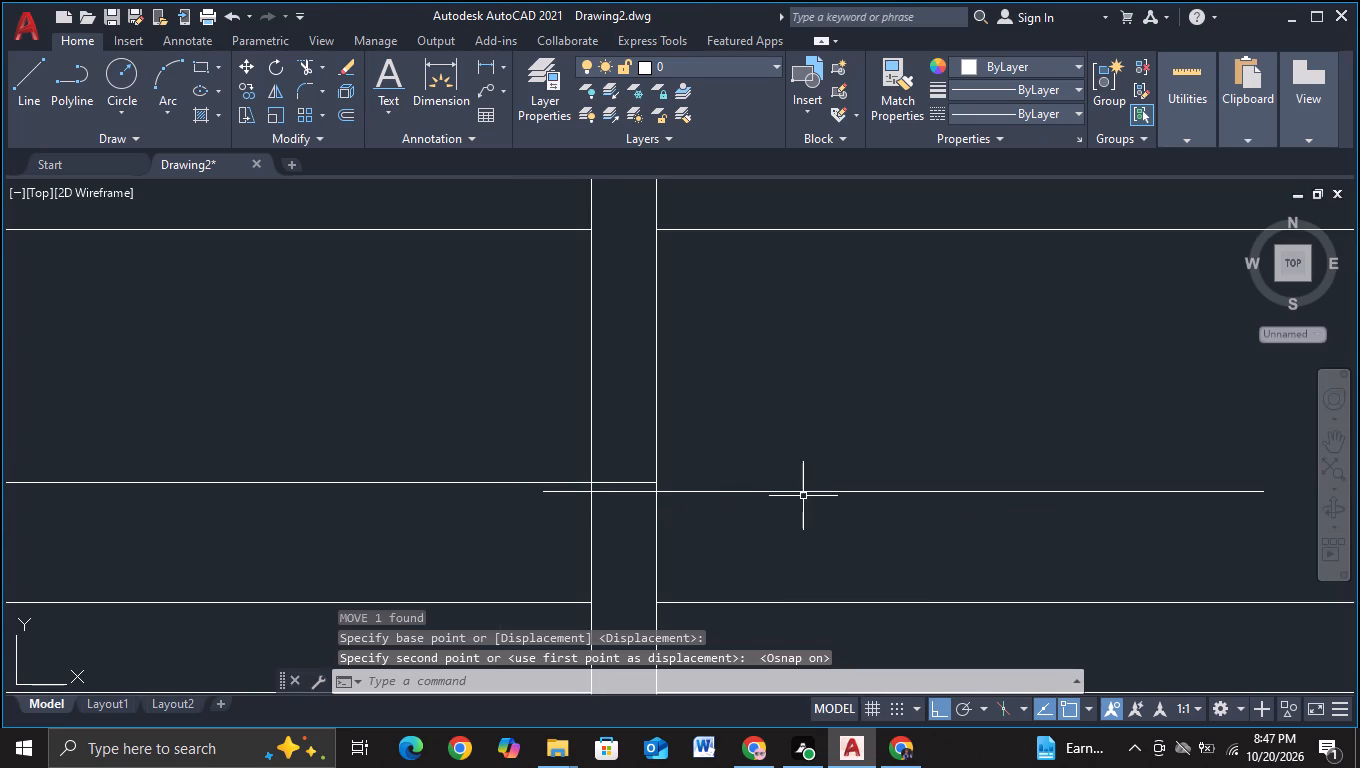
Move the taller bay's floor line by its endpoint onto the end of the long floor line at the narrow pillar.
{"action": "left_click", "coordinate": [804, 490]}
{"action": "key", "text": "m"}
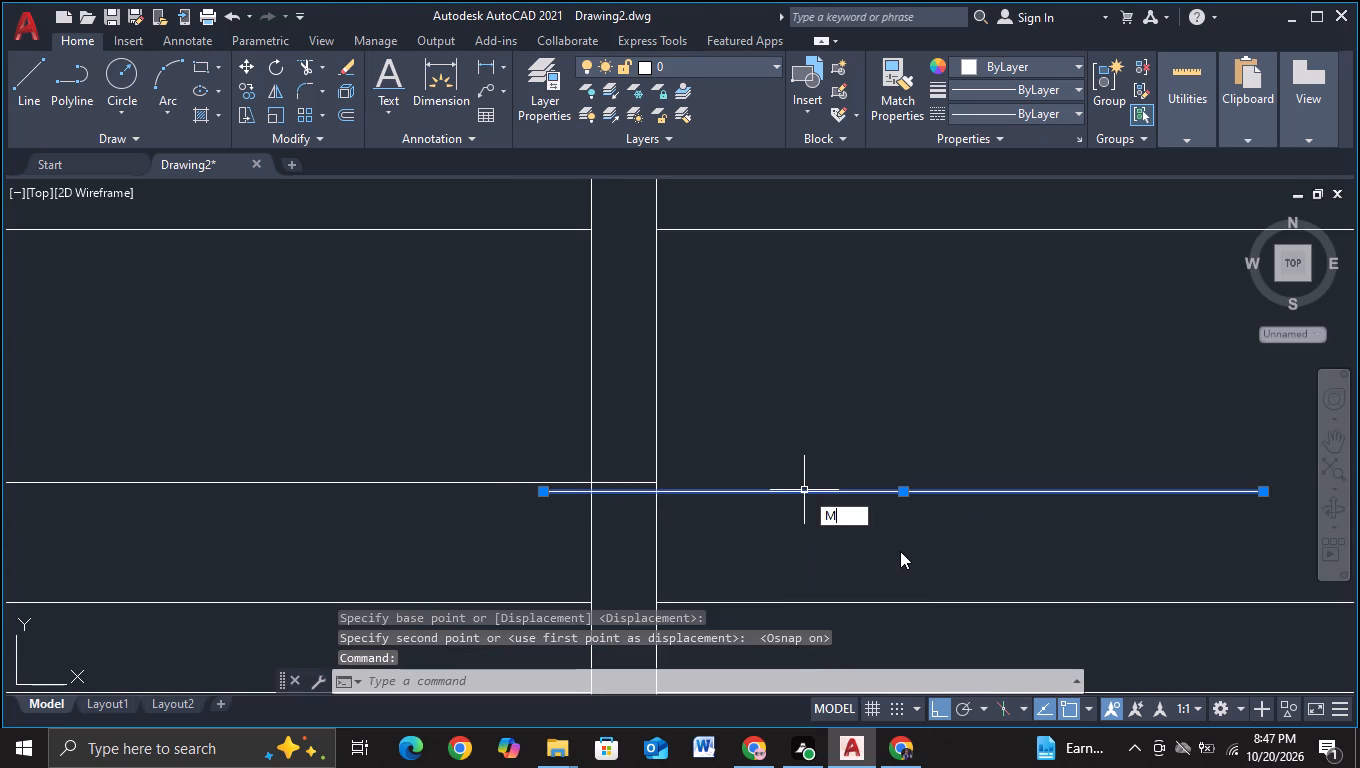
{"action": "left_click", "coordinate": [902, 537]}
{"action": "left_click", "coordinate": [850, 495]}
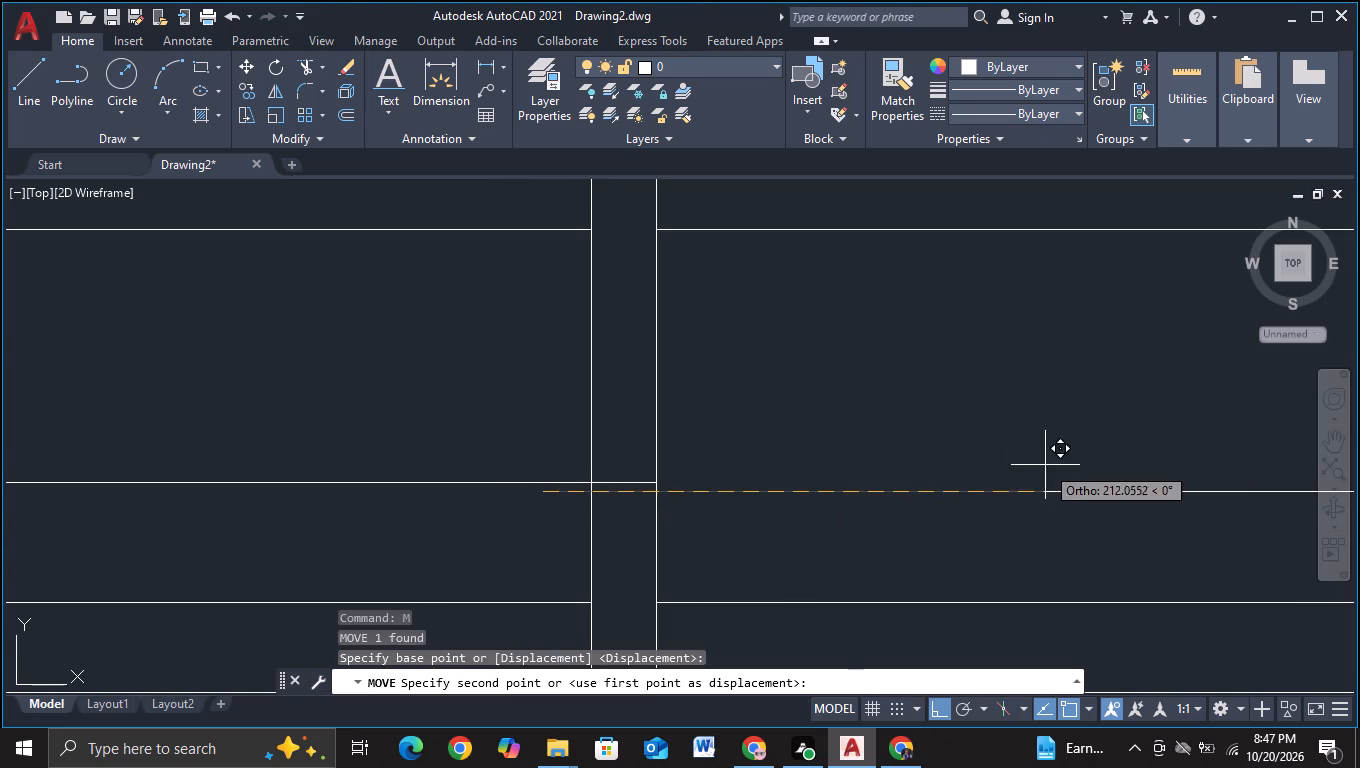
{"action": "scroll", "coordinate": [1009, 465], "scroll_direction": "down", "scroll_amount": 3}
{"action": "scroll", "coordinate": [953, 465], "scroll_direction": "up", "scroll_amount": 2}
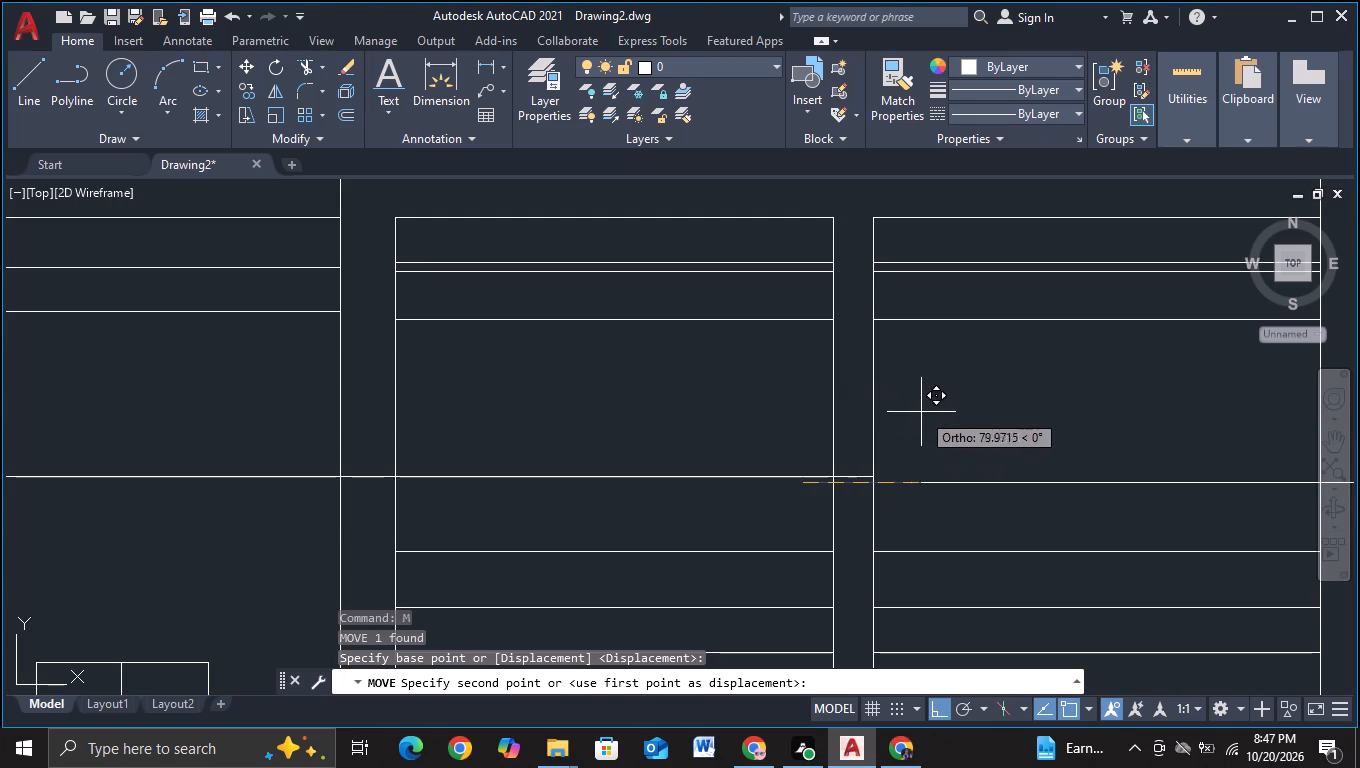
{"action": "scroll", "coordinate": [892, 420], "scroll_direction": "down", "scroll_amount": 1}
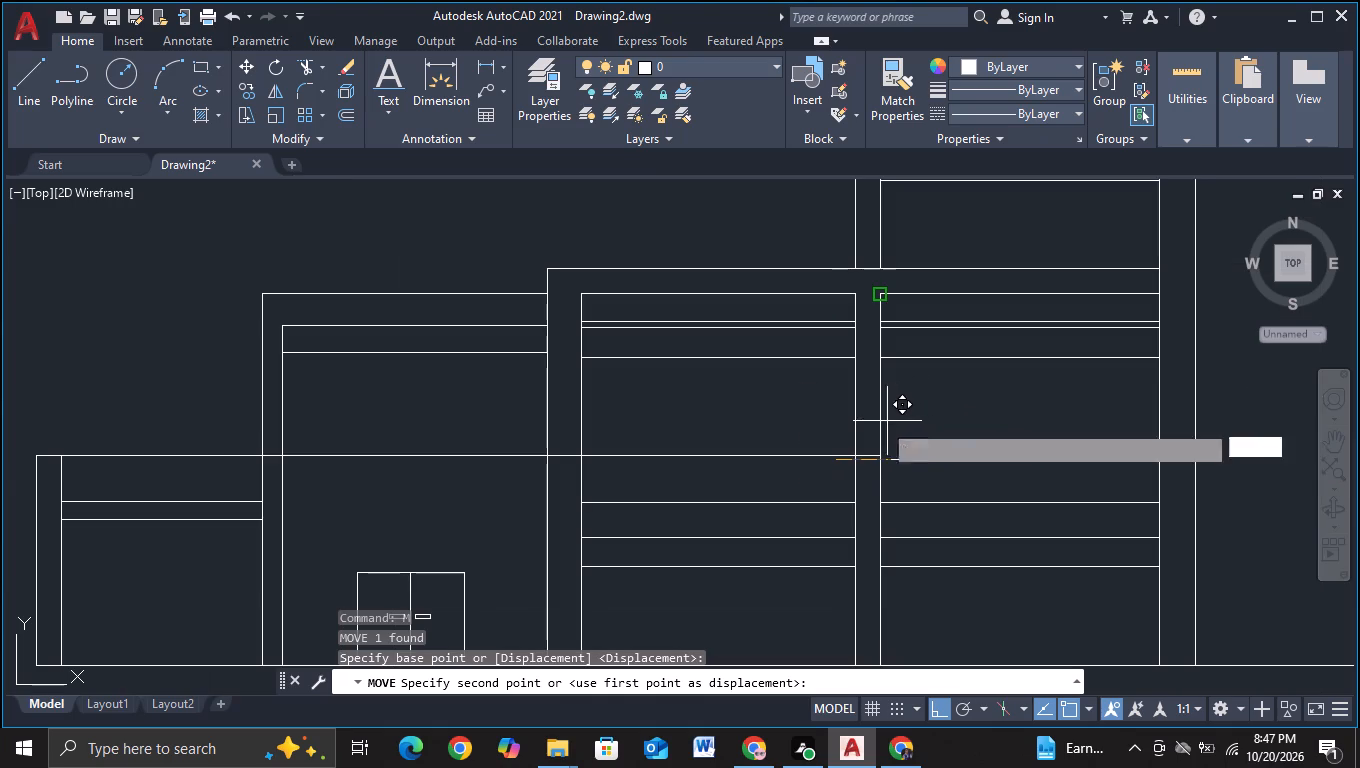
{"action": "scroll", "coordinate": [884, 447], "scroll_direction": "up", "scroll_amount": 2}
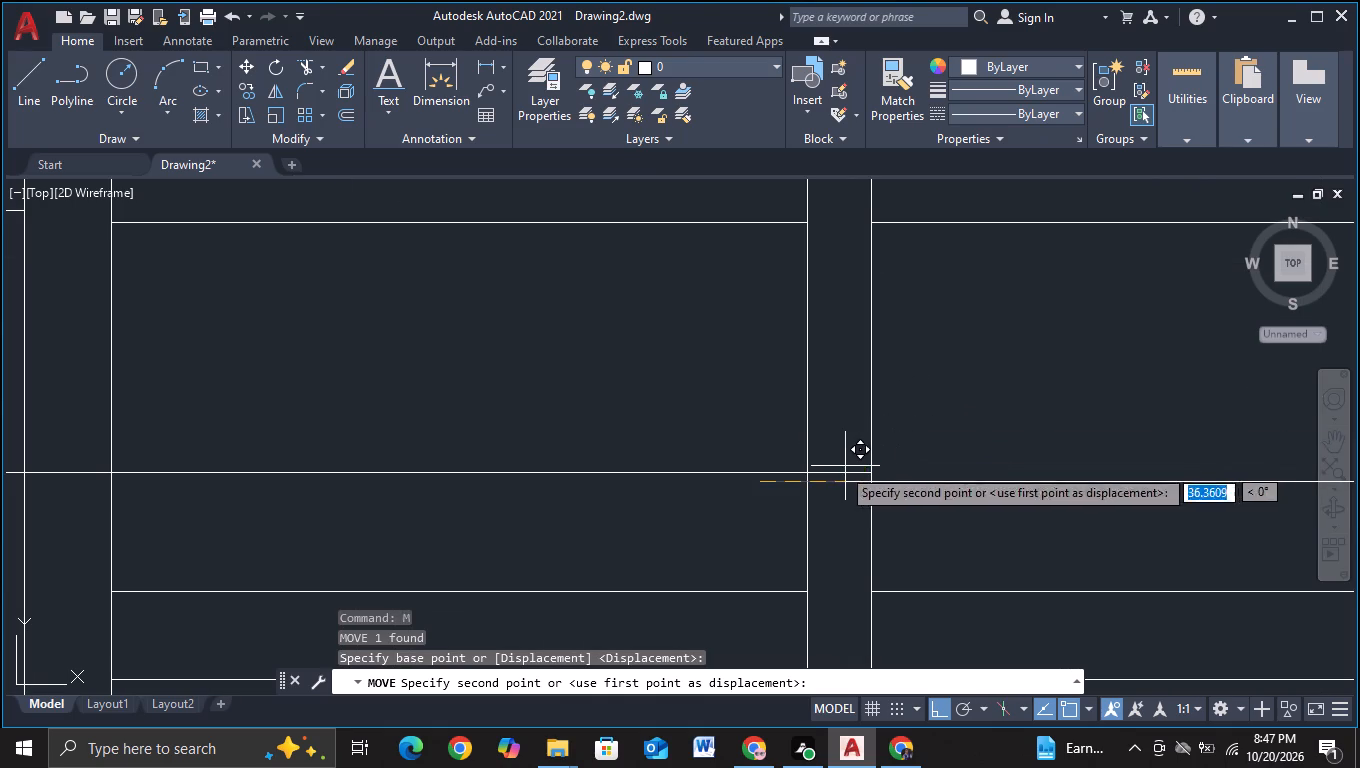
{"action": "left_click", "coordinate": [864, 475]}
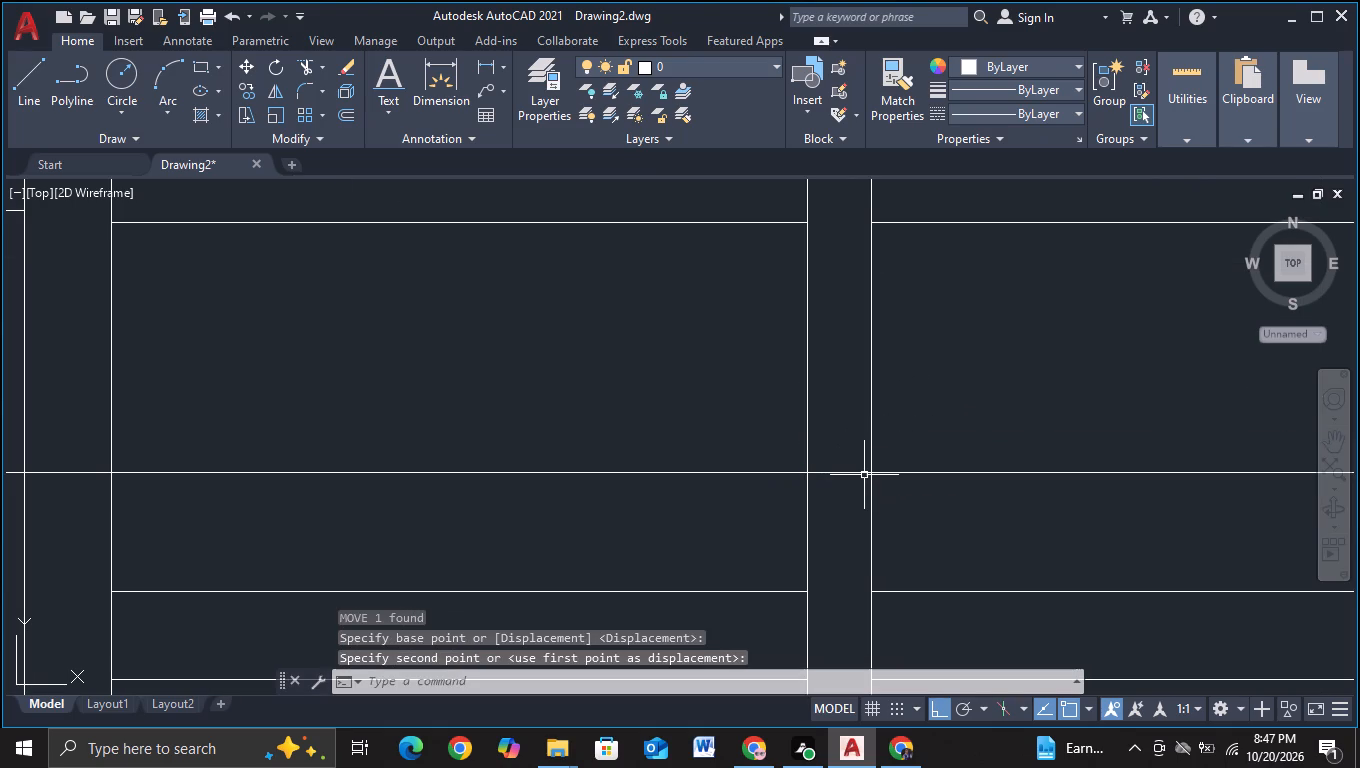
Trim away the piece of floor line crossing the narrow pillar between the middle and taller bays.
{"action": "scroll", "coordinate": [923, 535], "scroll_direction": "down", "scroll_amount": 2}
{"action": "middle_click_drag", "start_coordinate": [991, 540], "coordinate": [980, 508]}
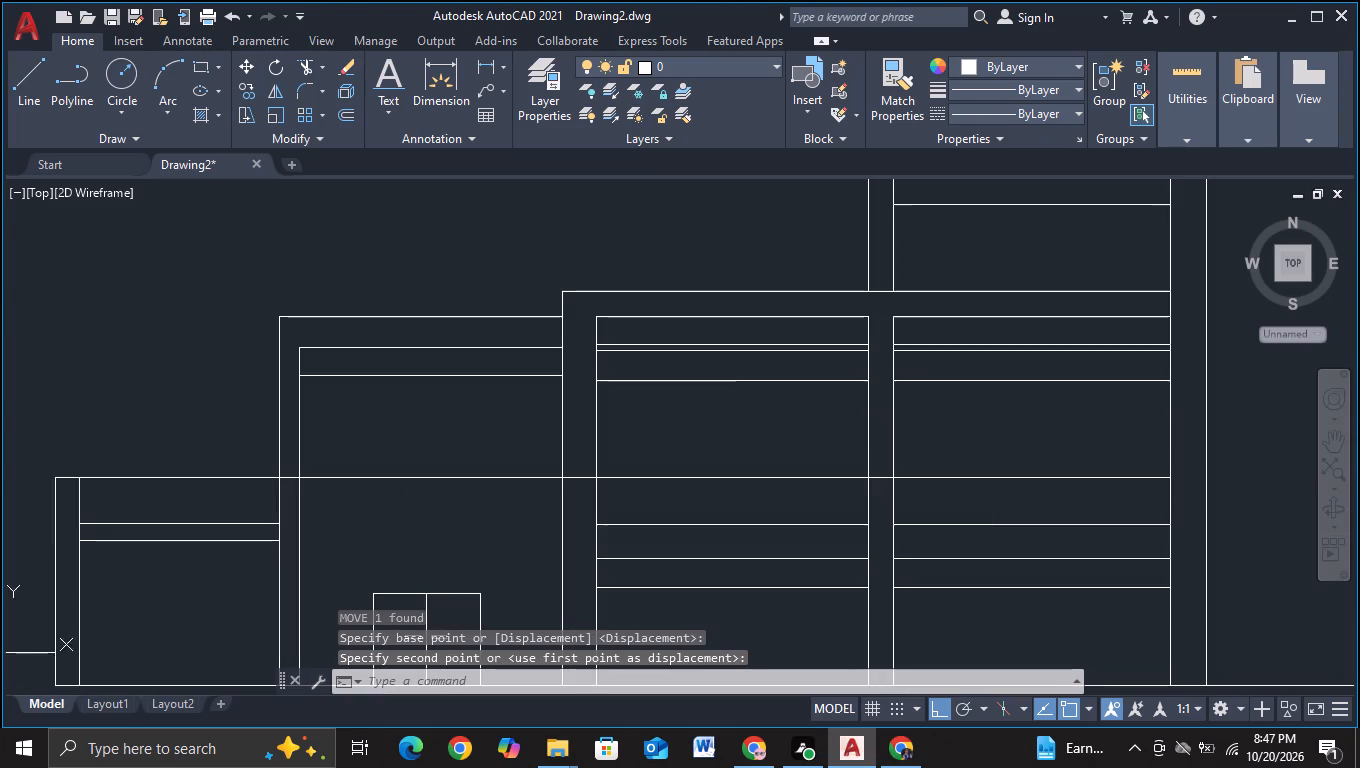
{"action": "left_click", "coordinate": [313, 68]}
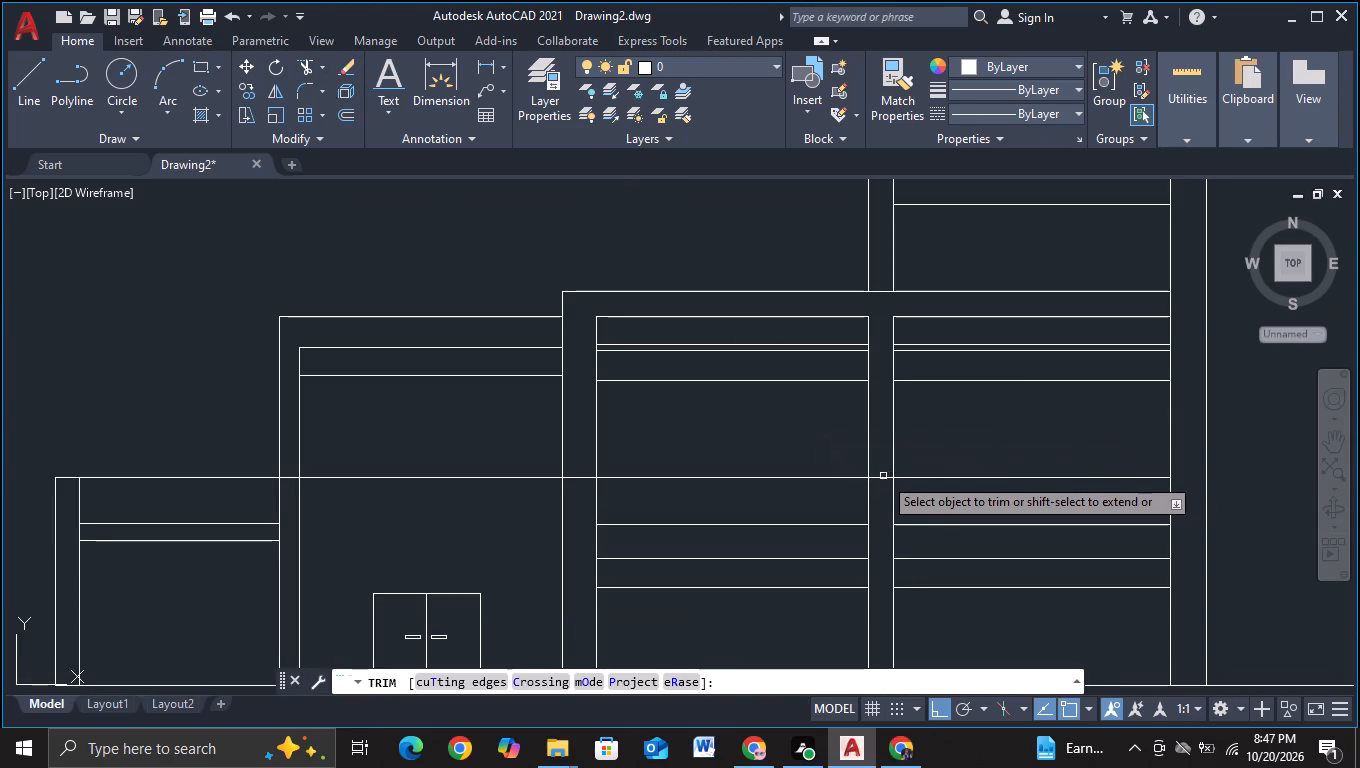
{"action": "left_click", "coordinate": [883, 476]}
{"action": "scroll", "coordinate": [948, 453], "scroll_direction": "down", "scroll_amount": 1}
{"action": "key", "text": "Escape"}
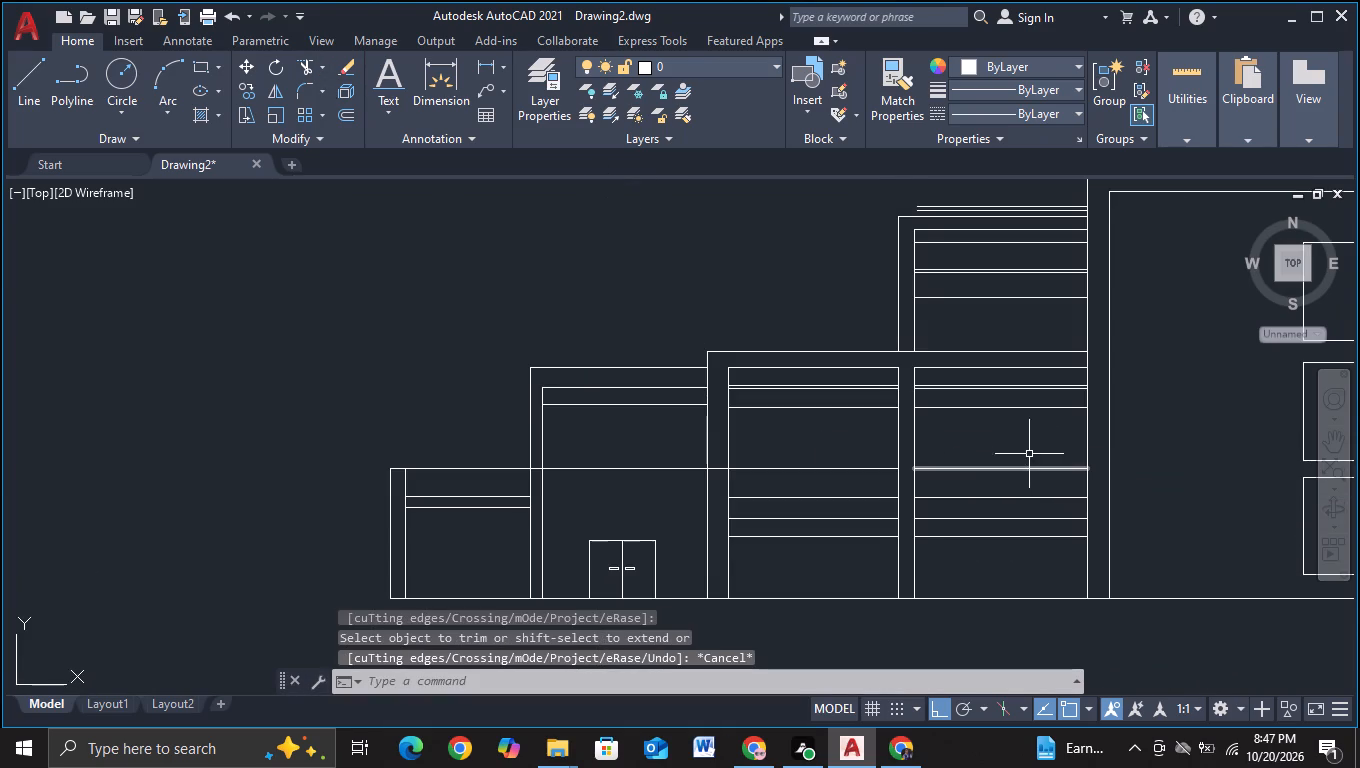
Move the middle one of the three lower band lines in both the middle and taller bays straight up by about 12 units.
{"action": "middle_click_drag", "start_coordinate": [1026, 446], "coordinate": [1016, 407]}
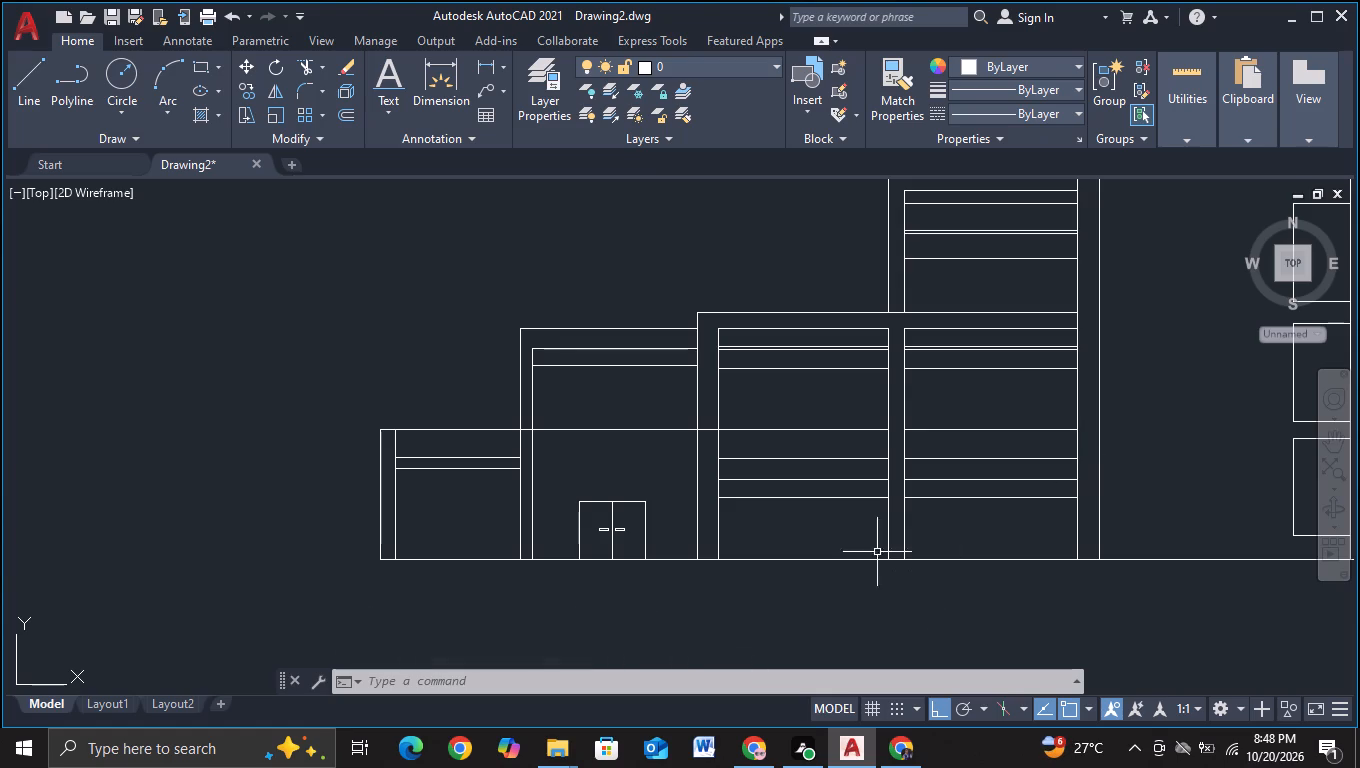
{"action": "scroll", "coordinate": [868, 533], "scroll_direction": "up", "scroll_amount": 2}
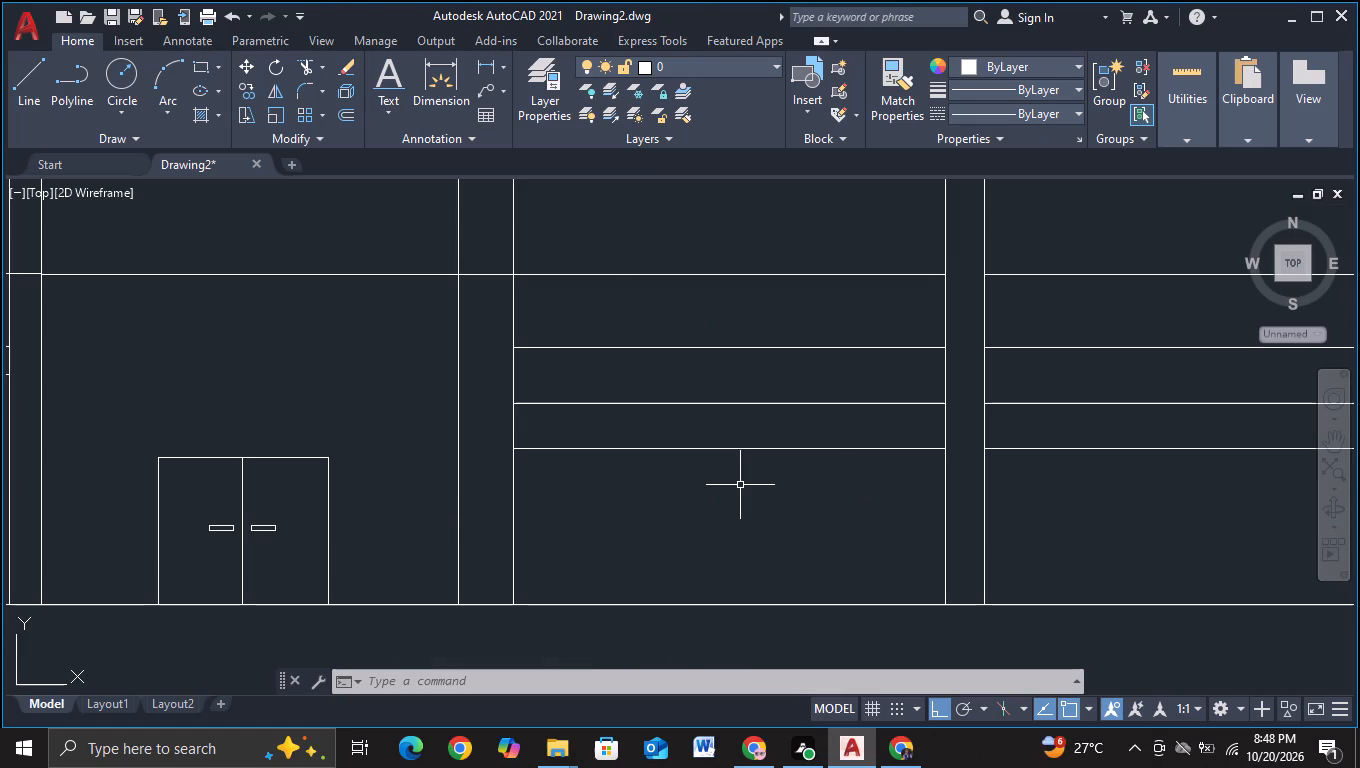
{"action": "left_click", "coordinate": [739, 397]}
{"action": "left_click", "coordinate": [833, 407]}
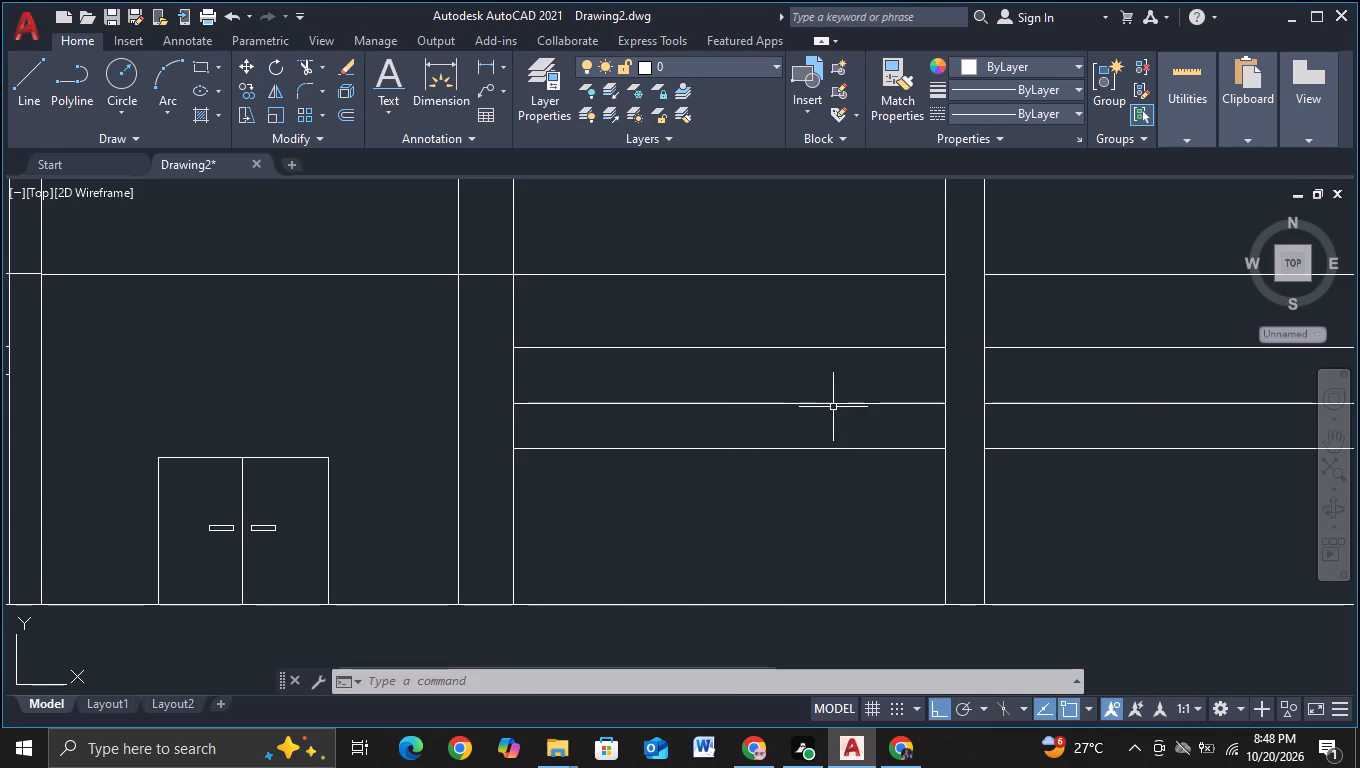
{"action": "left_click", "coordinate": [833, 401]}
{"action": "left_click", "coordinate": [1072, 403]}
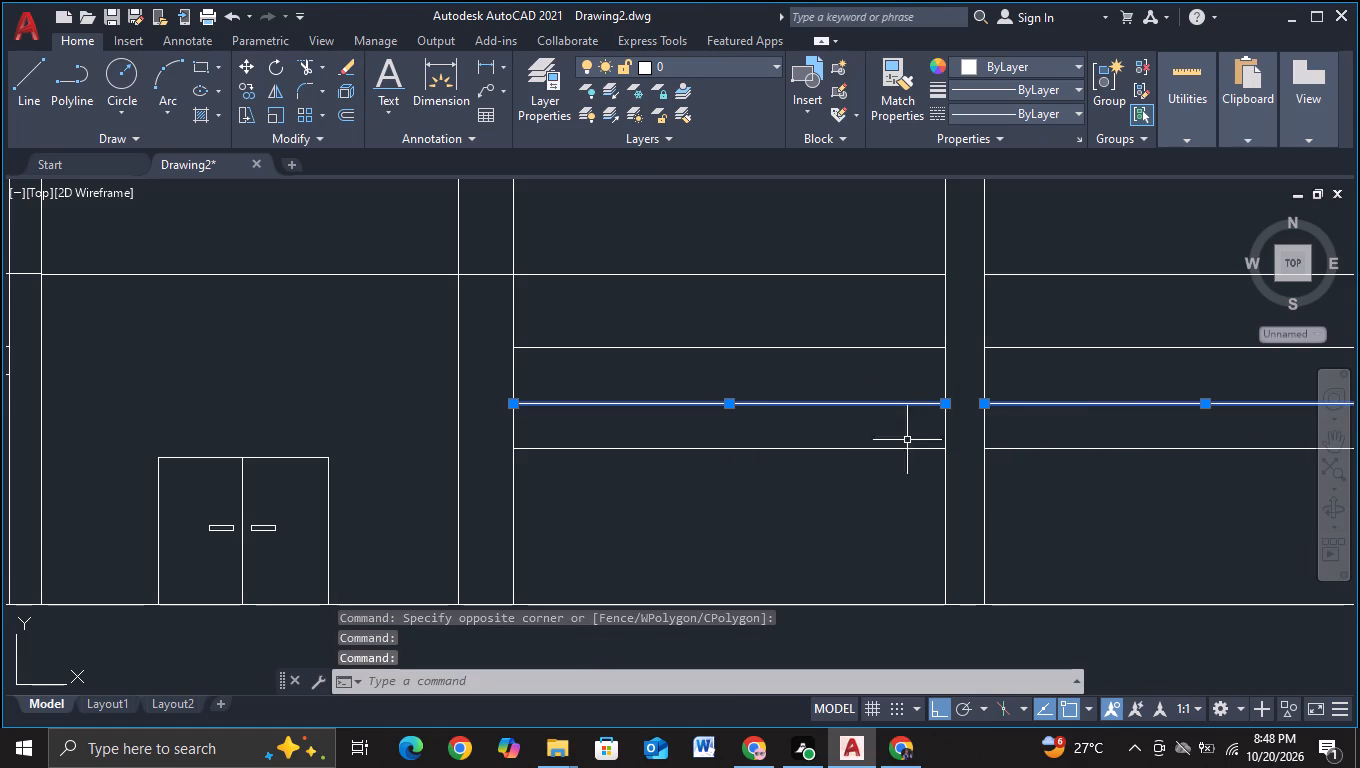
{"action": "key", "text": "m"}
{"action": "left_click", "coordinate": [956, 505]}
{"action": "left_click", "coordinate": [848, 403]}
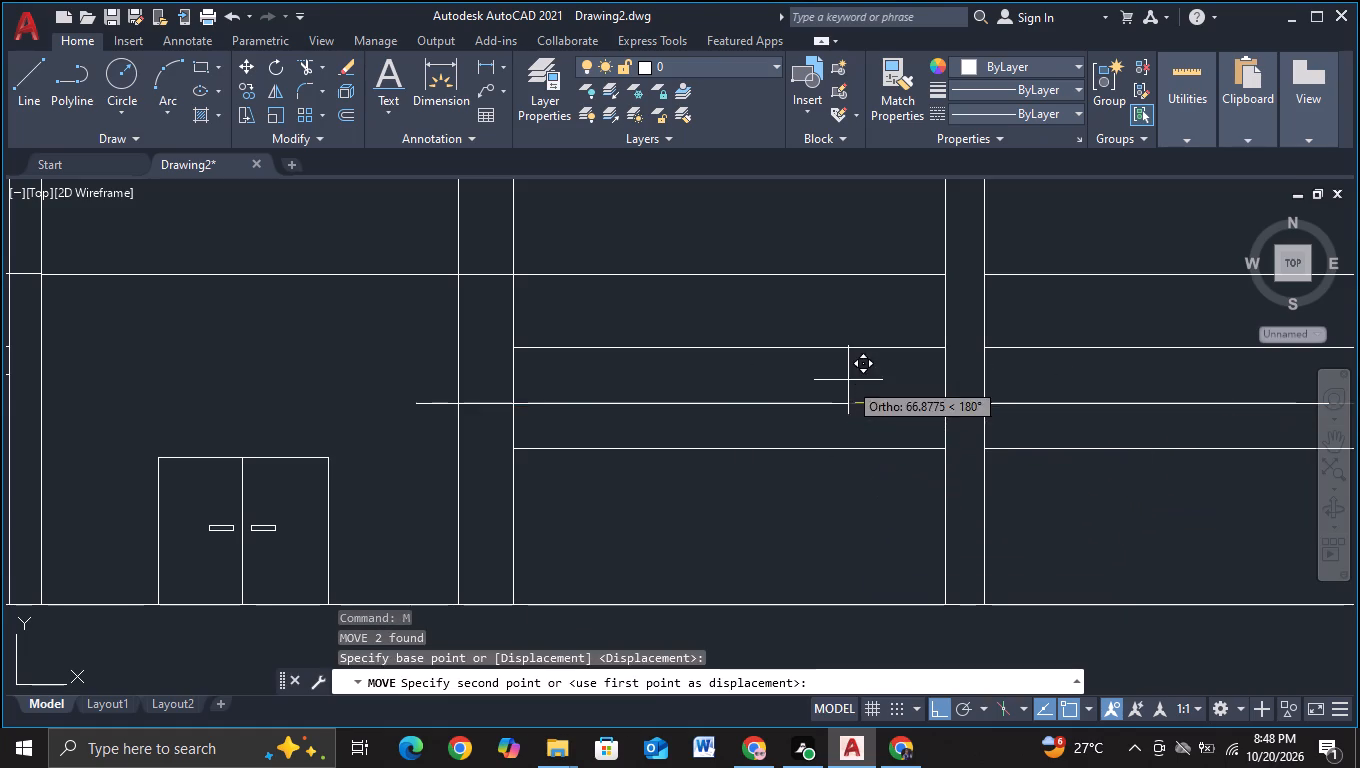
{"action": "left_click", "coordinate": [932, 386]}
Move the lowest of the three lower band lines in both the middle and taller bays straight up by about 16 units, with object snap off.
{"action": "left_click", "coordinate": [888, 450]}
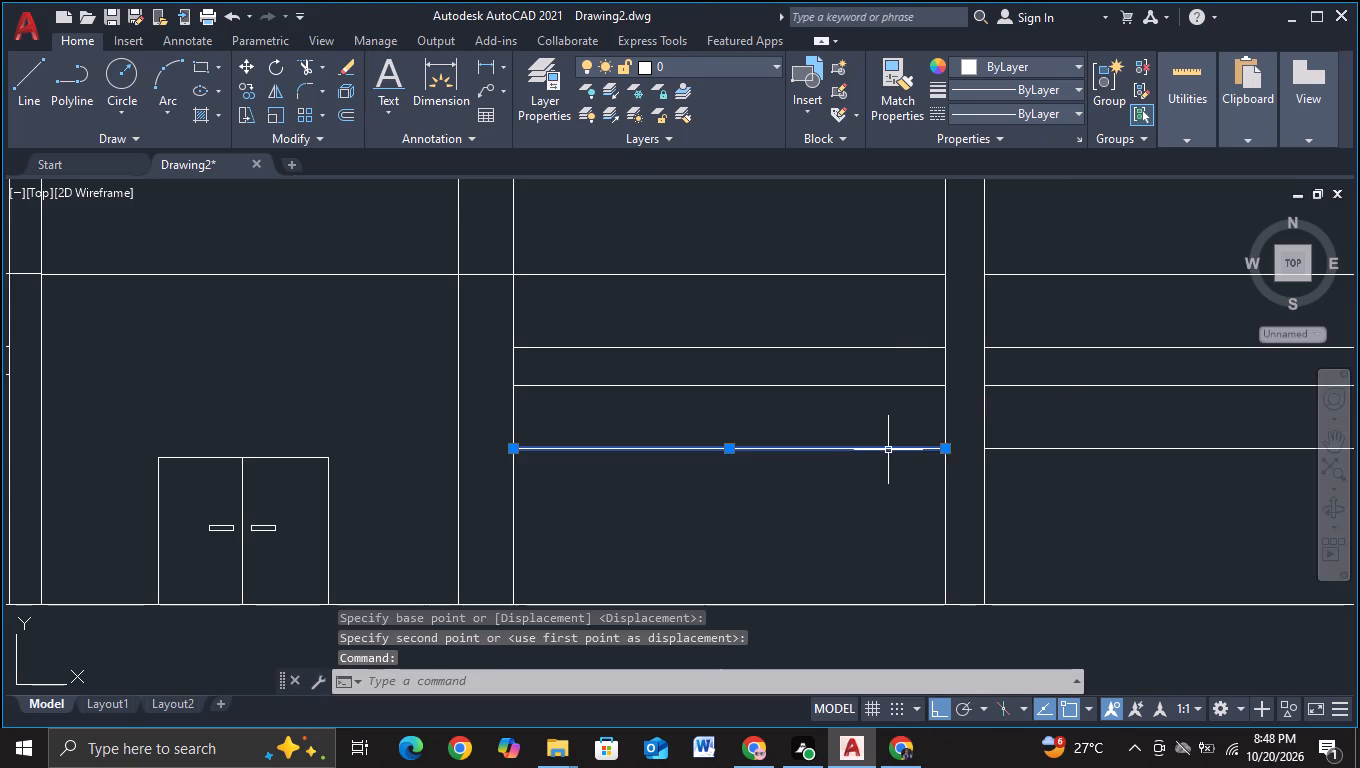
{"action": "left_click", "coordinate": [1032, 450]}
{"action": "key", "text": "m"}
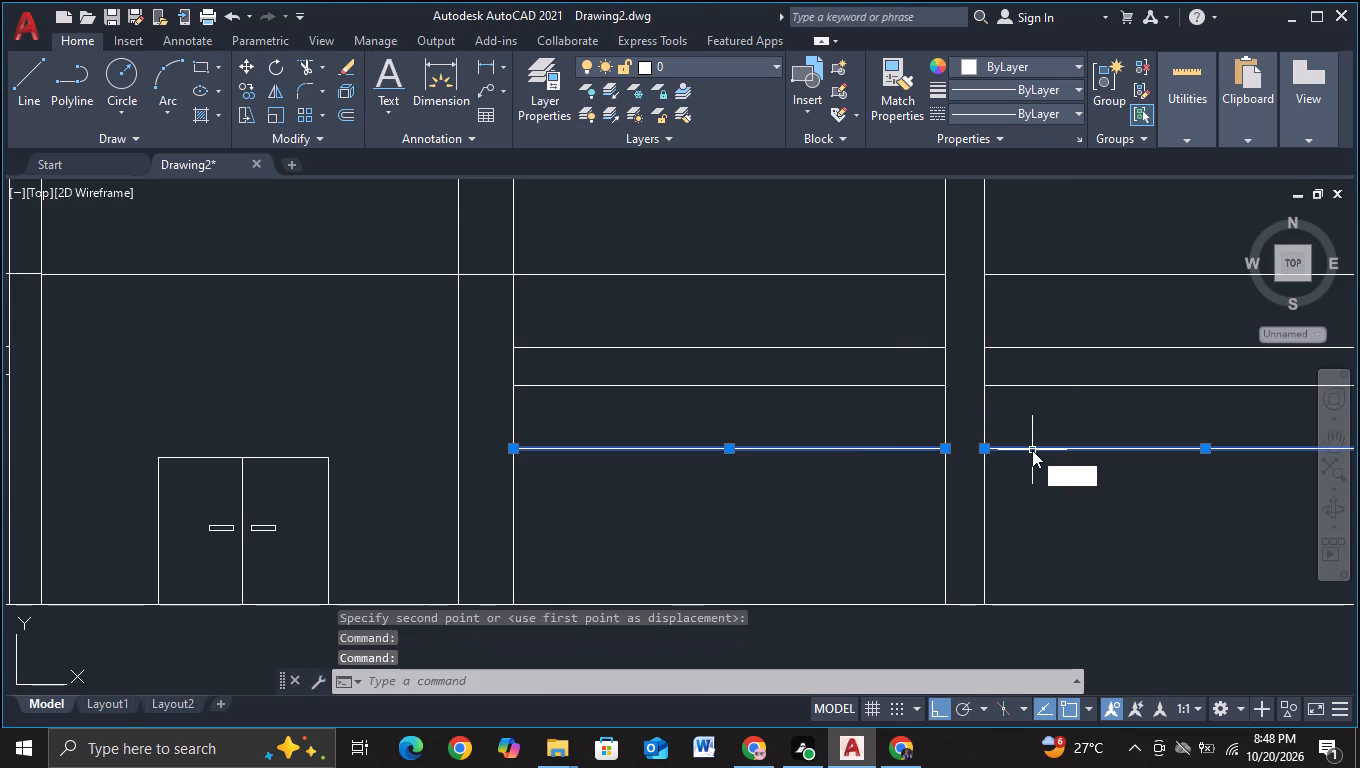
{"action": "left_click", "coordinate": [1085, 499]}
{"action": "left_click", "coordinate": [910, 449]}
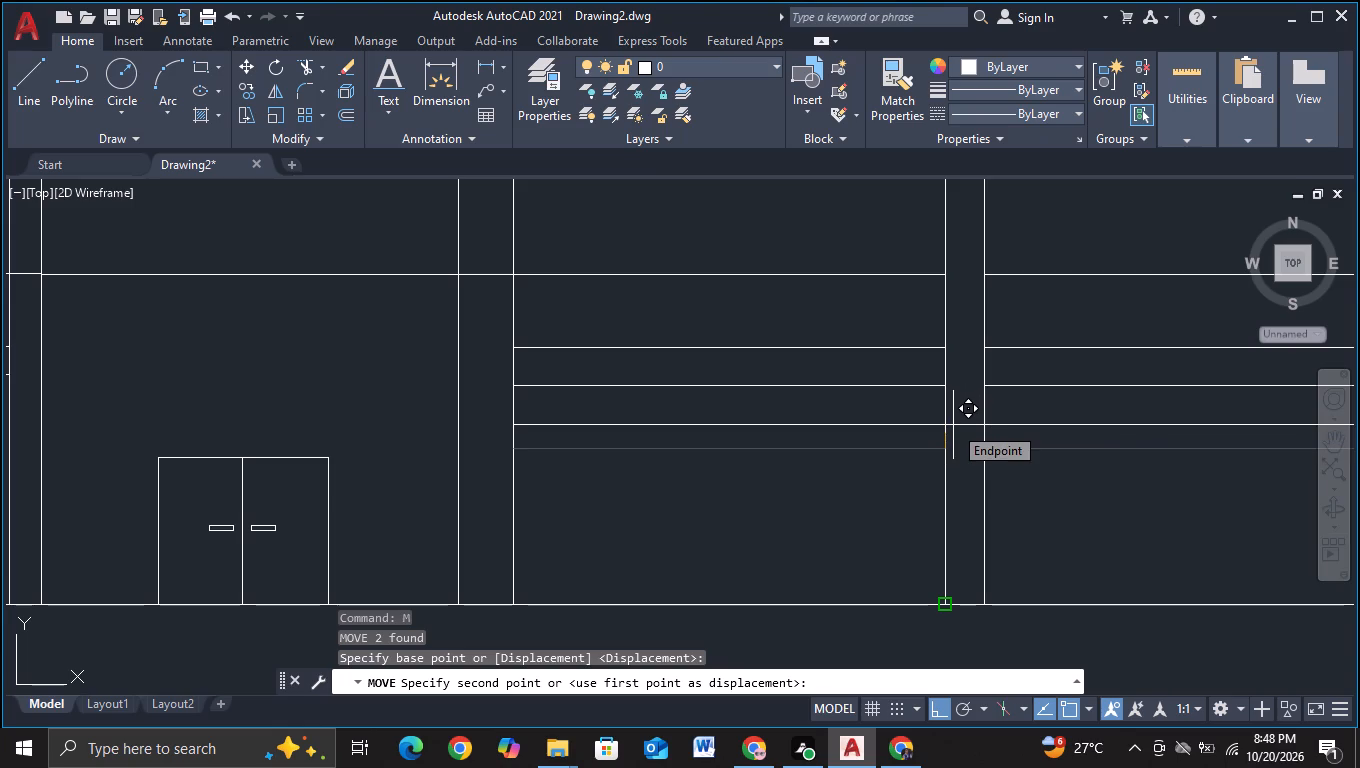
{"action": "key", "text": "F3"}
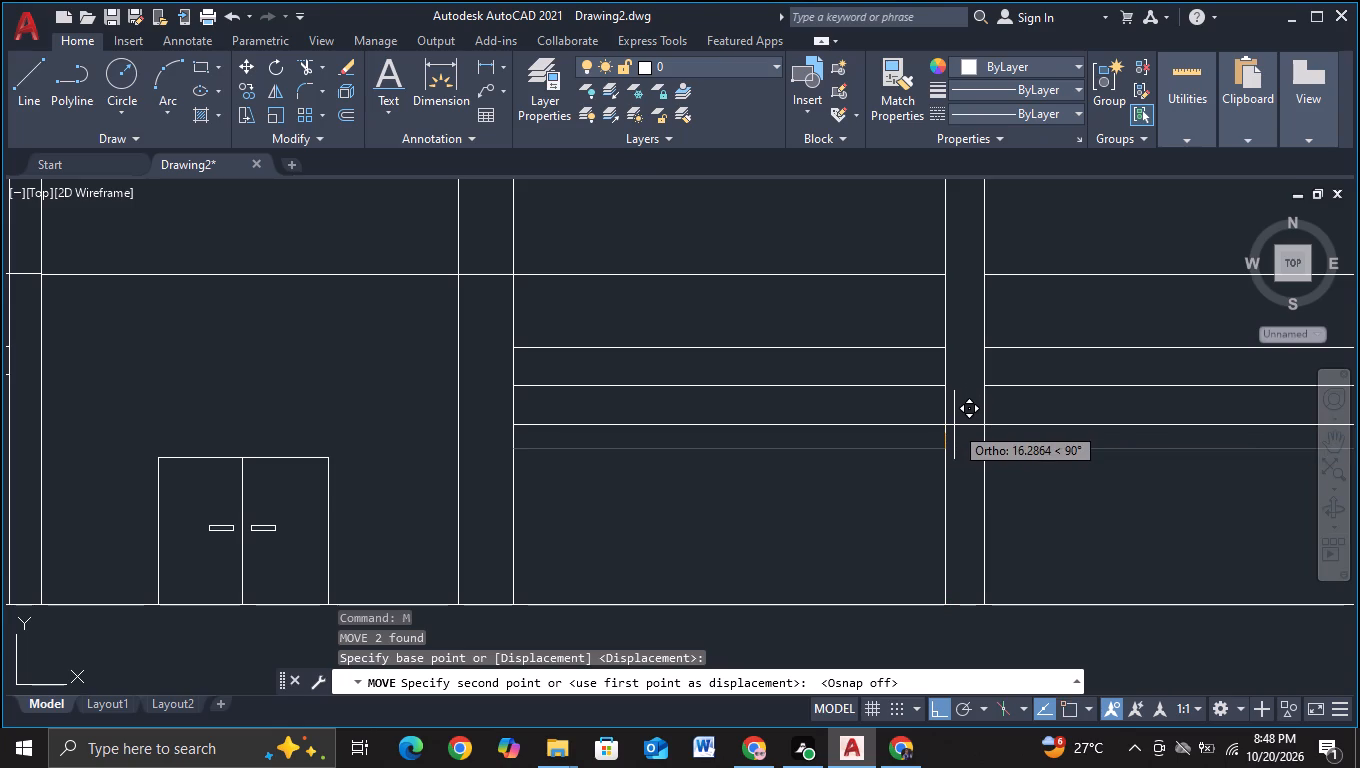
{"action": "left_click", "coordinate": [954, 423]}
Draw a line across the narrow pillar between the middle and taller bays, joining their floor lines, with object snap on.
{"action": "scroll", "coordinate": [956, 423], "scroll_direction": "down", "scroll_amount": 2}
{"action": "middle_click_drag", "start_coordinate": [1035, 474], "coordinate": [998, 466]}
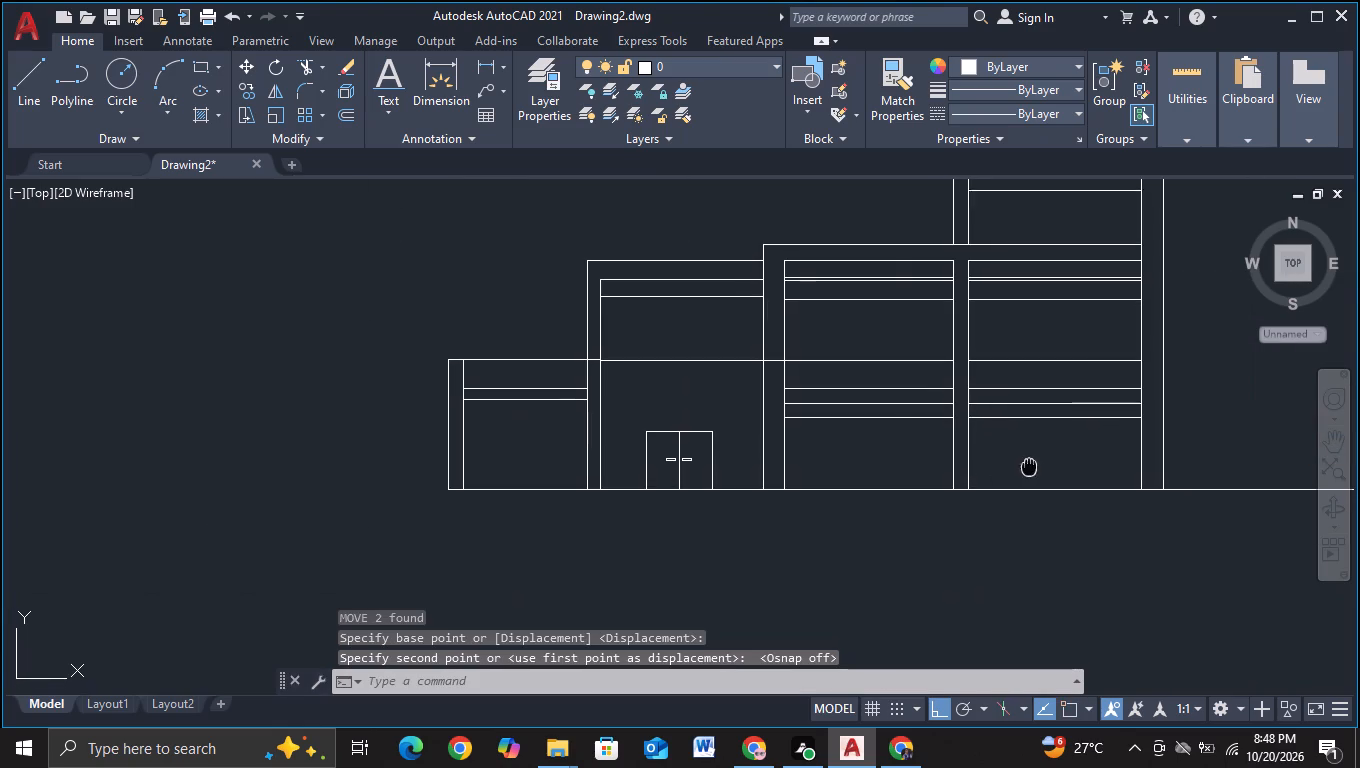
{"action": "middle_click_drag", "start_coordinate": [998, 466], "coordinate": [845, 487]}
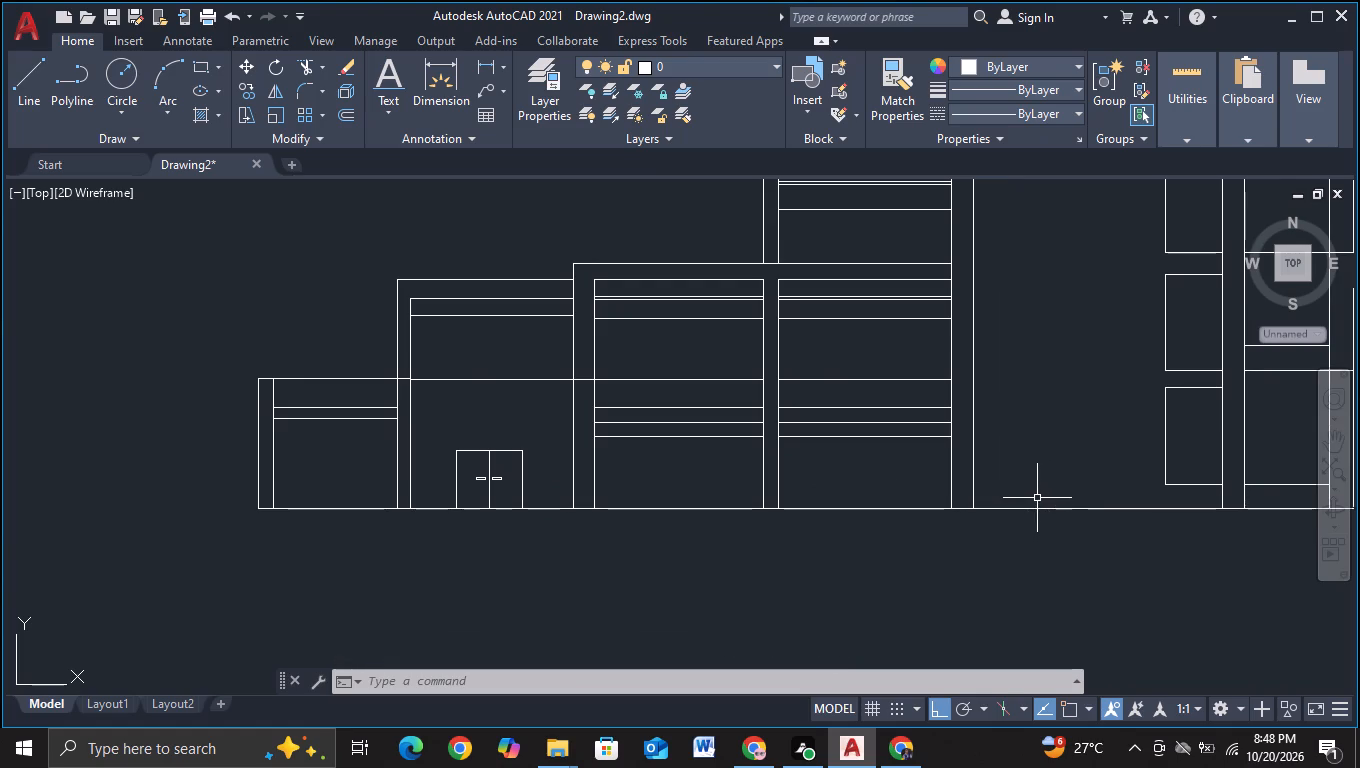
{"action": "left_click", "coordinate": [19, 115]}
{"action": "scroll", "coordinate": [677, 467], "scroll_direction": "up", "scroll_amount": 1}
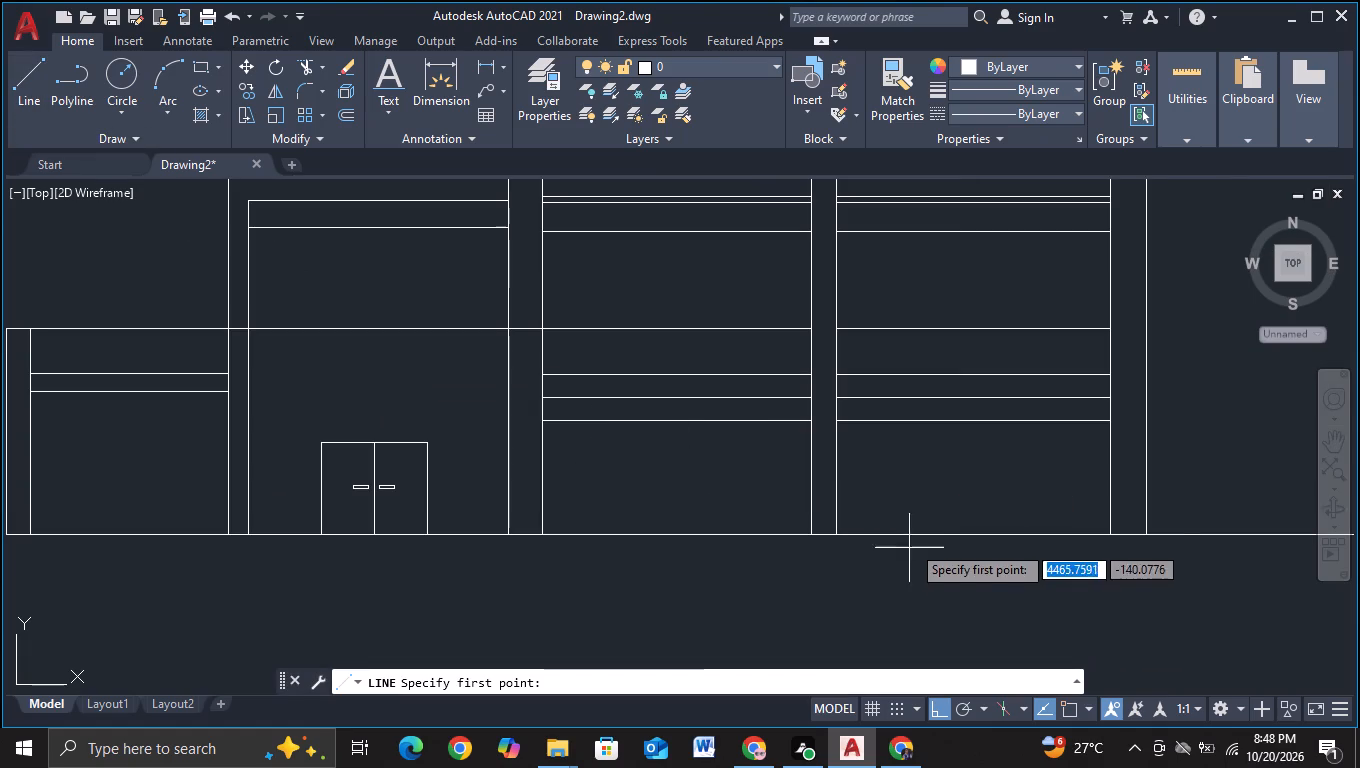
{"action": "middle_click_drag", "start_coordinate": [897, 496], "coordinate": [863, 605]}
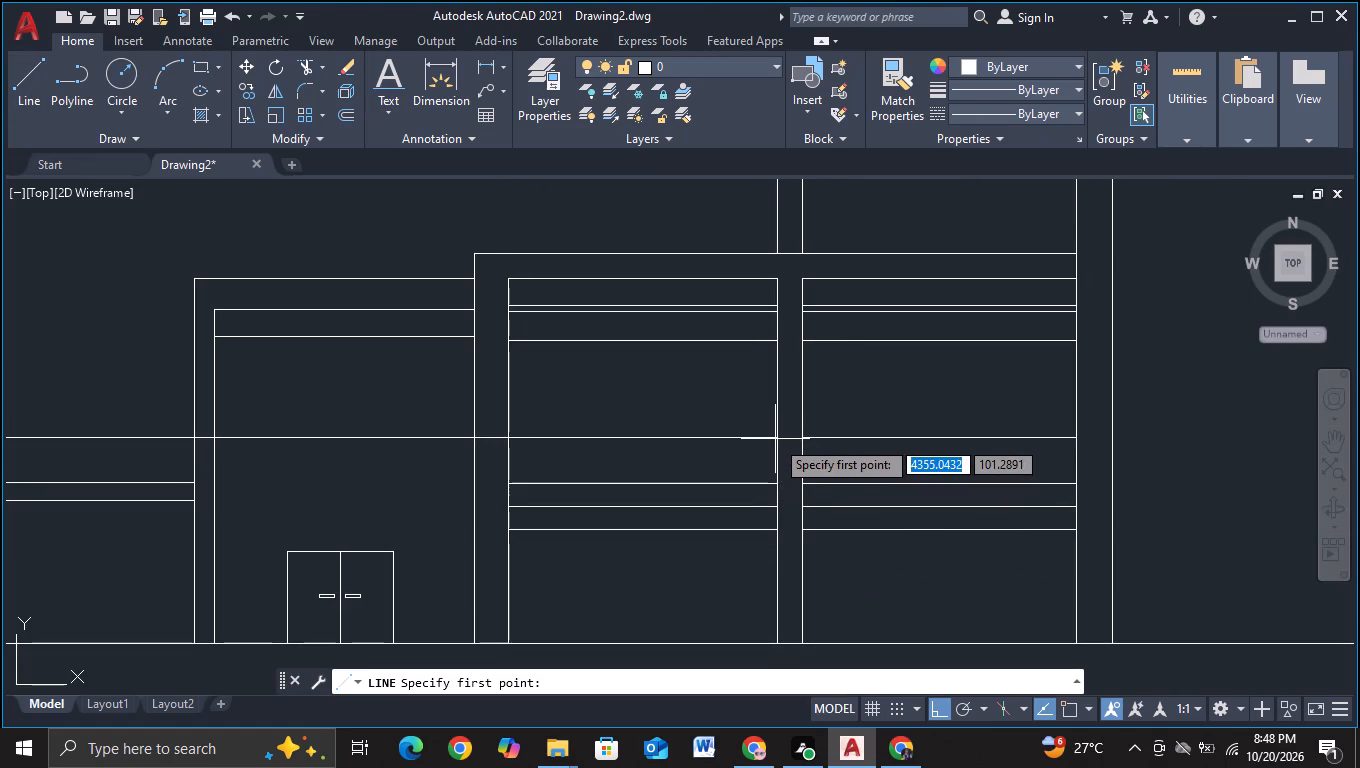
{"action": "key", "text": "F3"}
{"action": "left_click", "coordinate": [775, 439]}
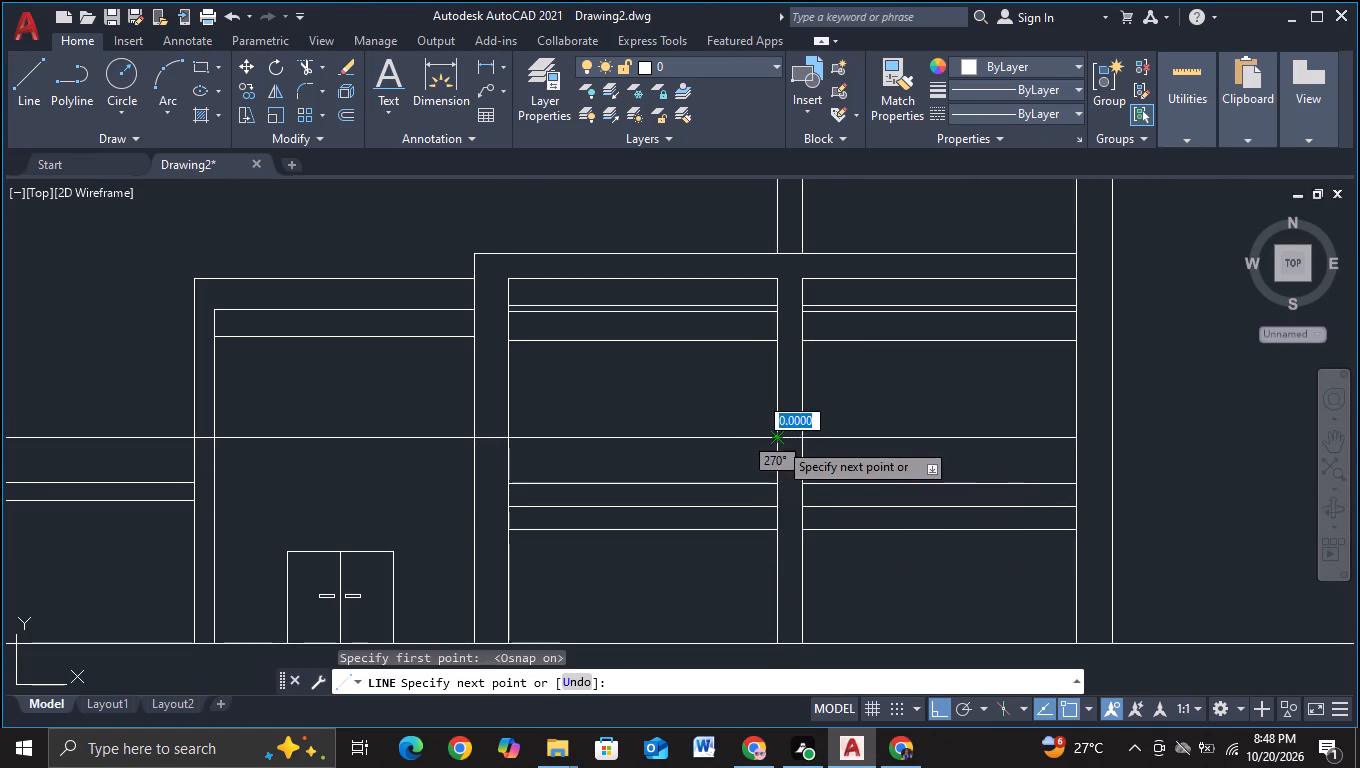
{"action": "left_click", "coordinate": [804, 442]}
{"action": "key", "text": "Escape"}
Erase the single band line just below the top inner line of the left wing's uppermost bay.
{"action": "scroll", "coordinate": [849, 587], "scroll_direction": "down", "scroll_amount": 1}
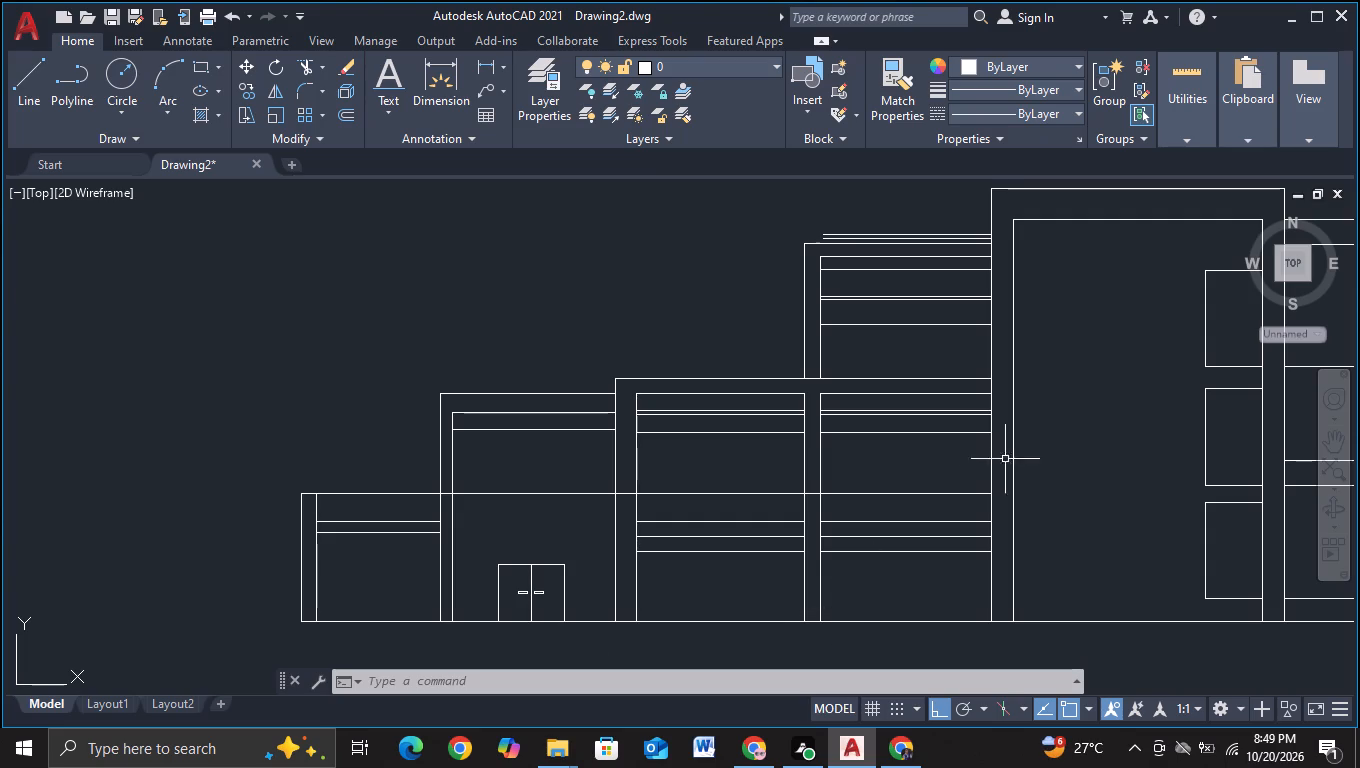
{"action": "middle_click_drag", "start_coordinate": [1094, 404], "coordinate": [1082, 595]}
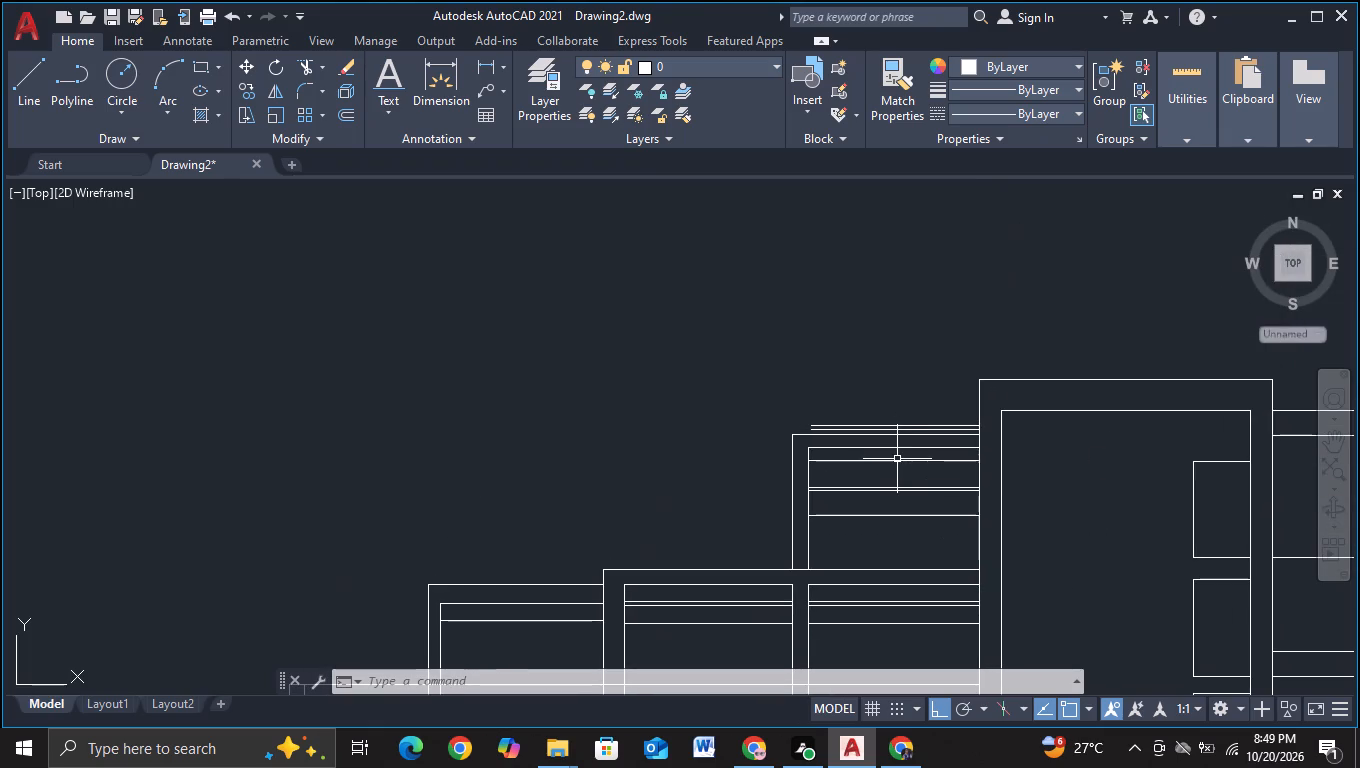
{"action": "left_click", "coordinate": [898, 459]}
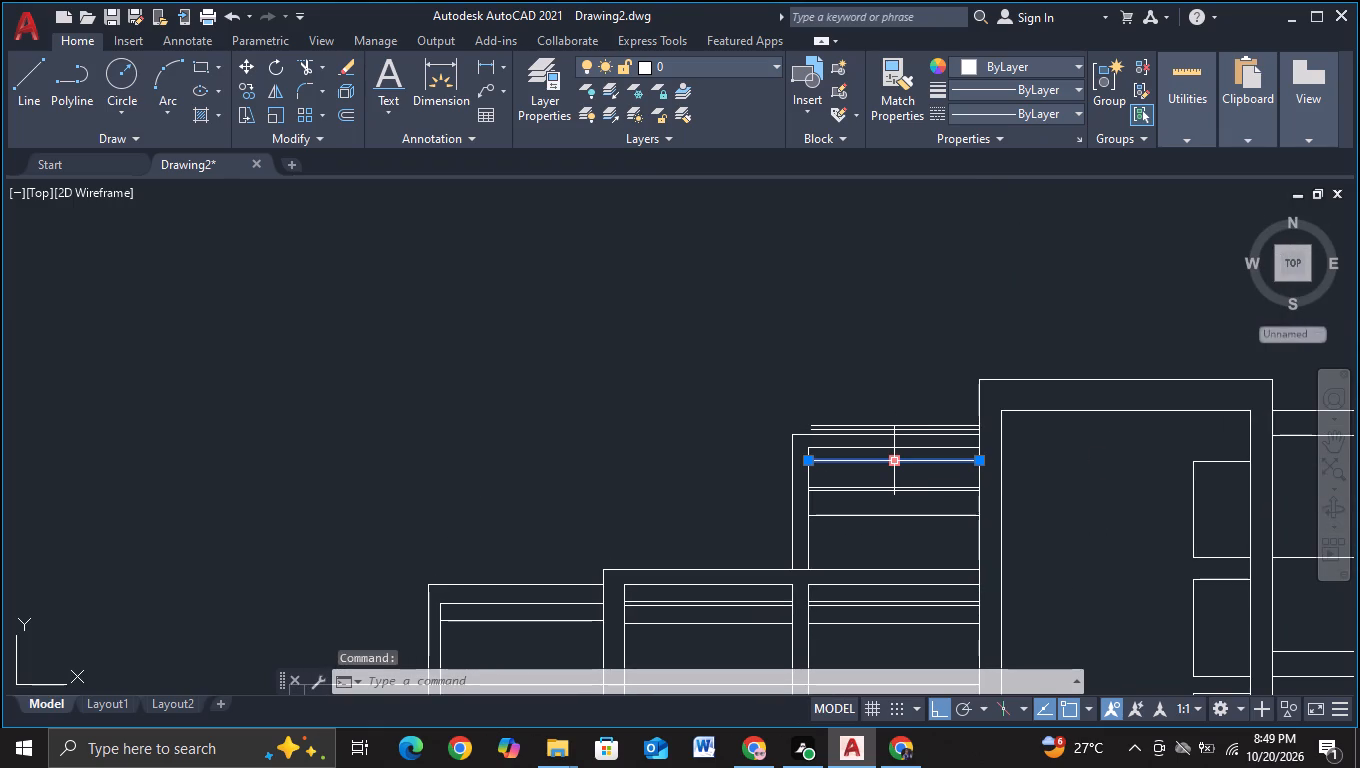
{"action": "key", "text": "Delete"}
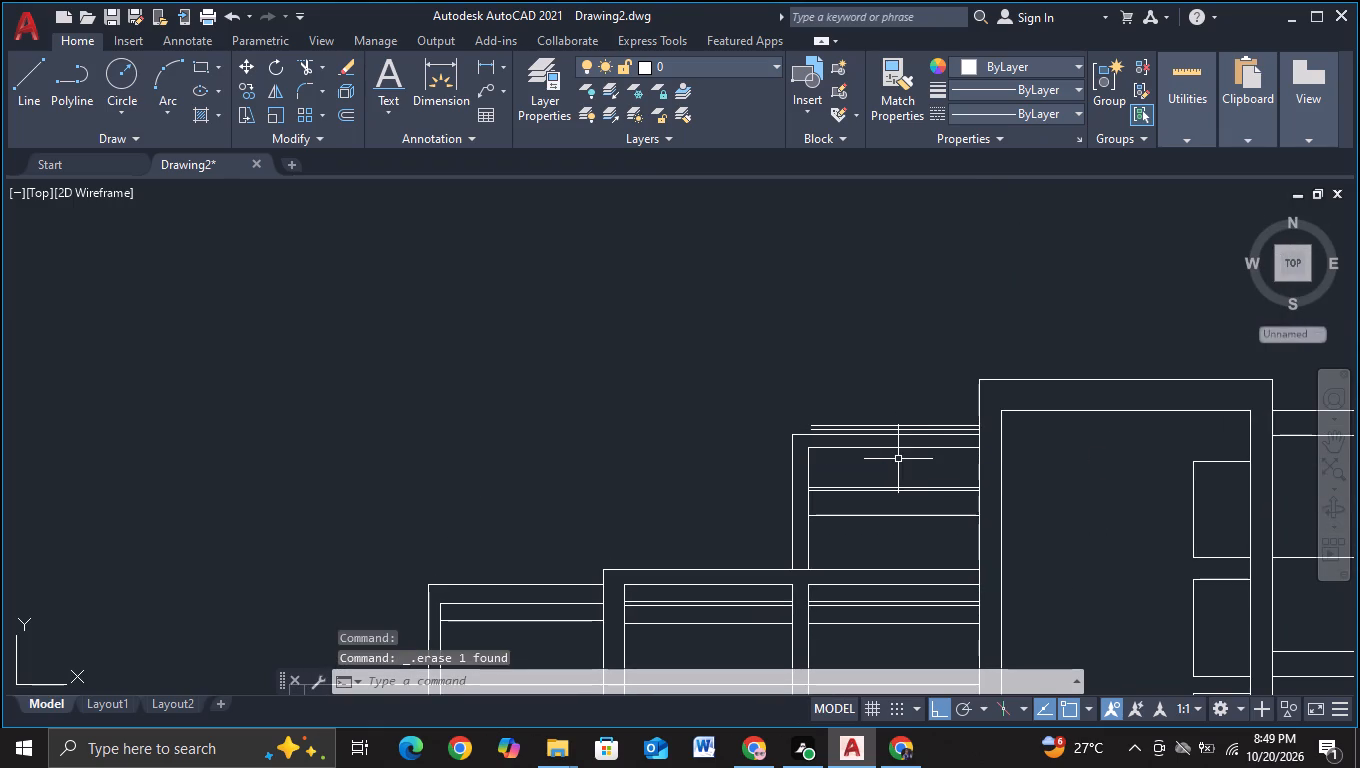
Move the three remaining band lines of the uppermost bay straight up together, closer to its top inner line, with object snap off.
{"action": "scroll", "coordinate": [869, 474], "scroll_direction": "up", "scroll_amount": 2}
{"action": "left_click_drag", "start_coordinate": [858, 613], "coordinate": [883, 508]}
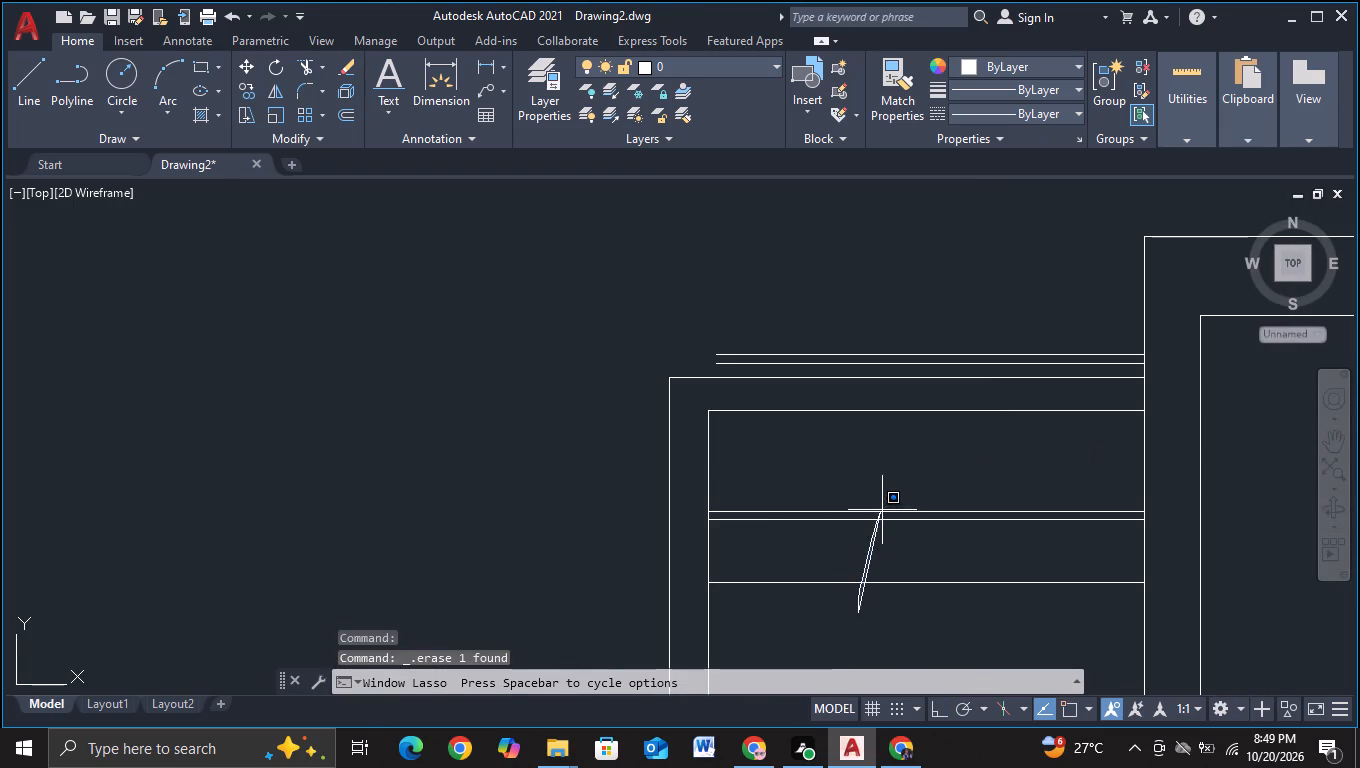
{"action": "left_click_drag", "start_coordinate": [883, 508], "coordinate": [907, 469]}
{"action": "left_click_drag", "start_coordinate": [917, 461], "coordinate": [833, 624]}
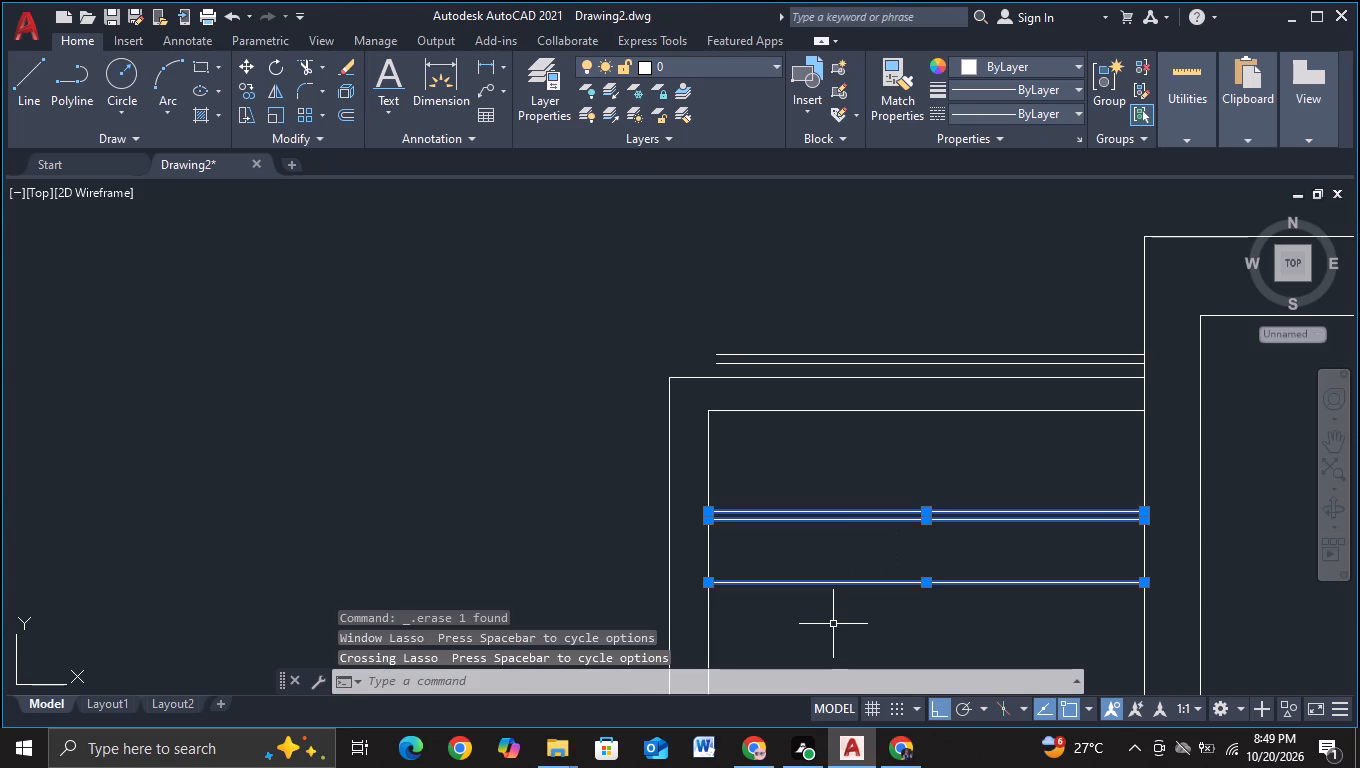
{"action": "key", "text": "m"}
{"action": "left_click", "coordinate": [931, 521]}
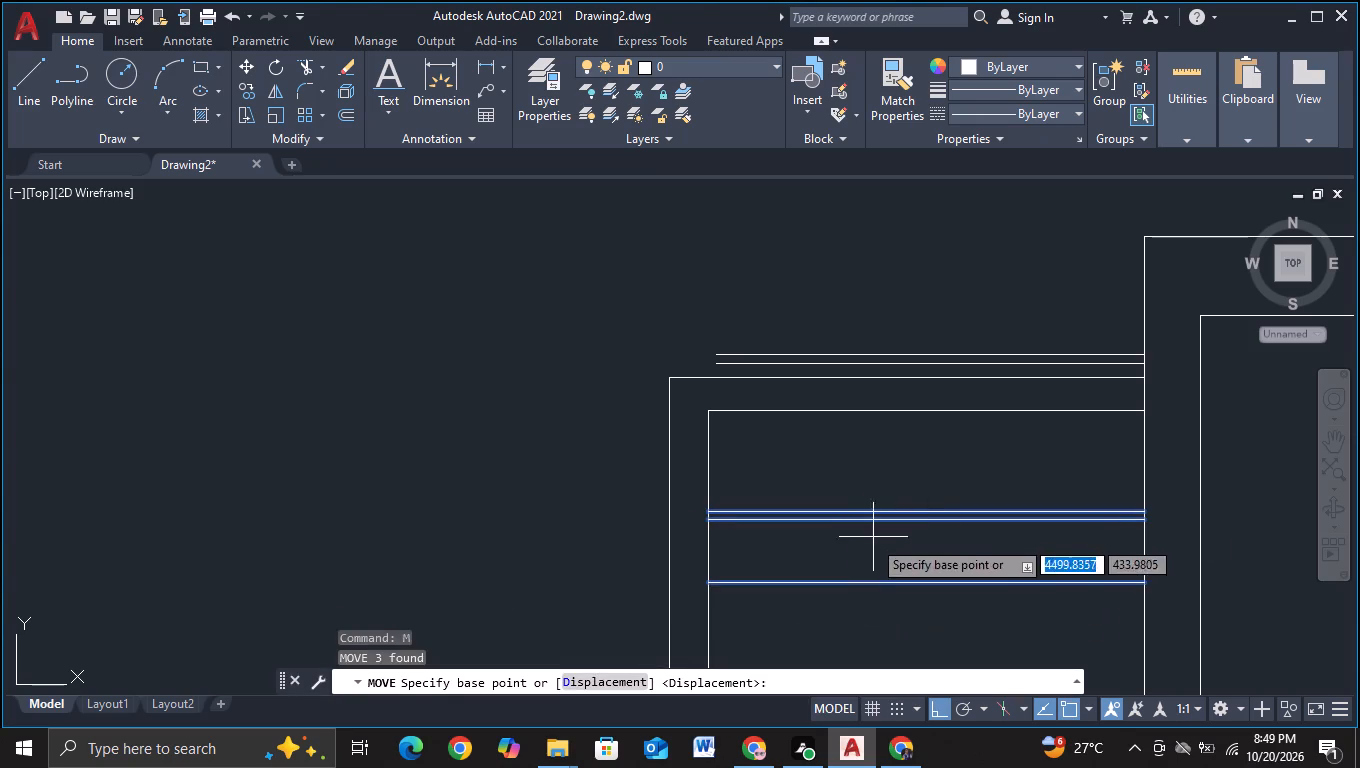
{"action": "left_click", "coordinate": [864, 553]}
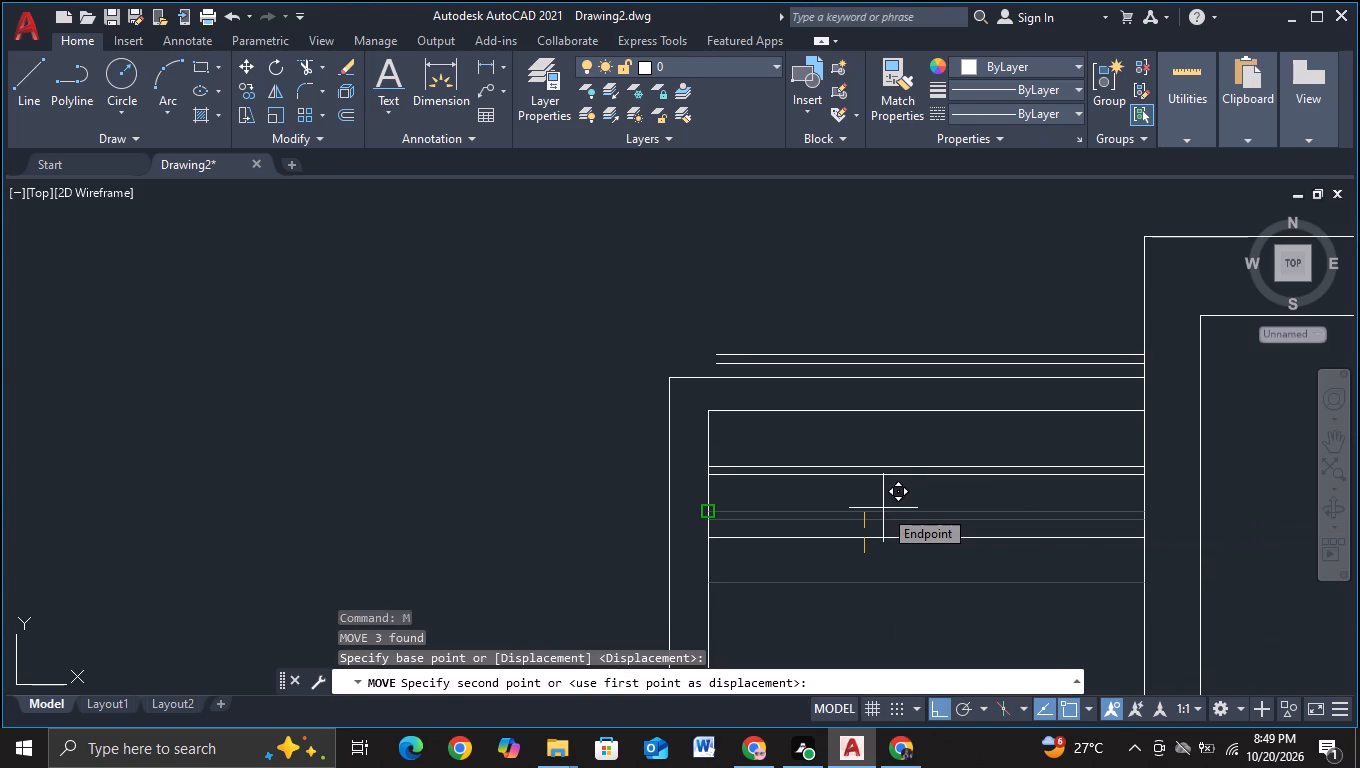
{"action": "key", "text": "F3"}
{"action": "left_click", "coordinate": [883, 508]}
{"action": "key", "text": "Escape"}
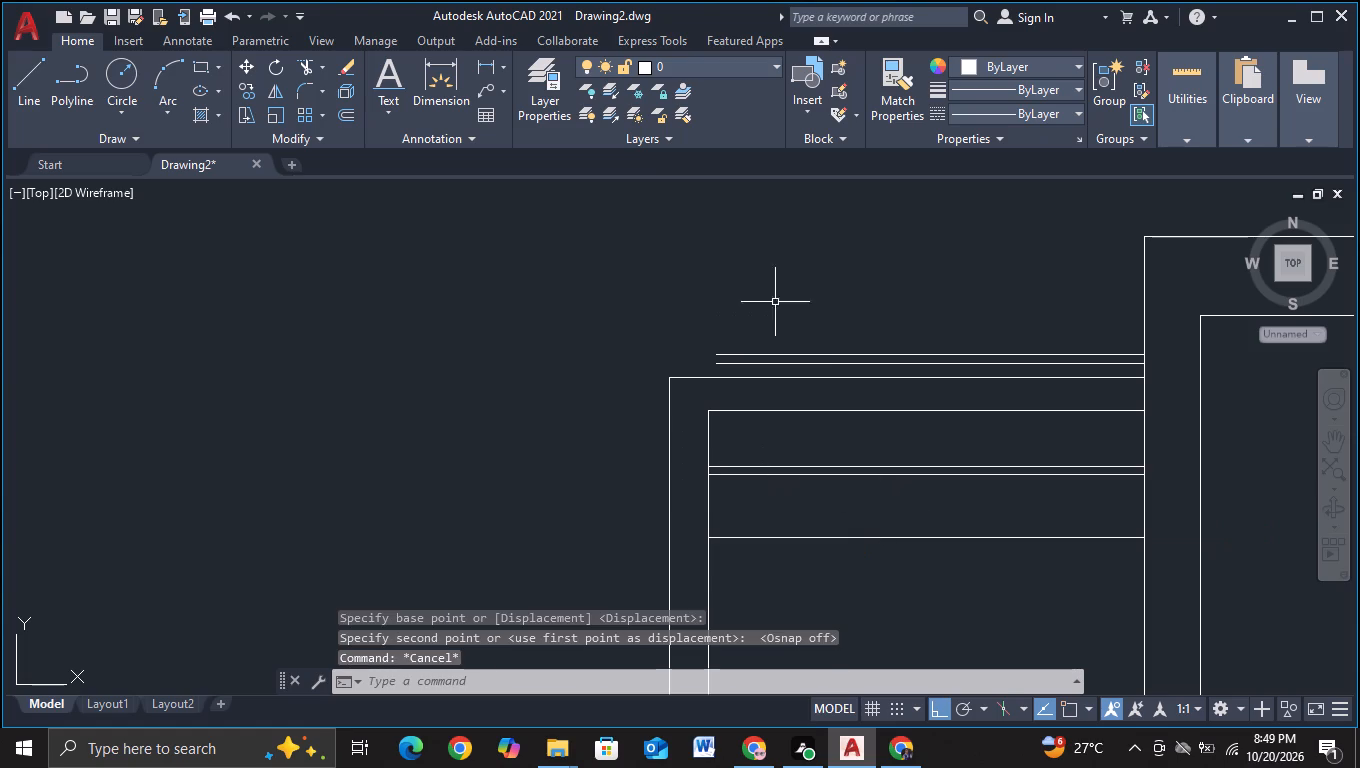
Erase the two stray horizontal lines above the roof of the left wing's uppermost bay.
{"action": "left_click_drag", "start_coordinate": [860, 319], "coordinate": [827, 369]}
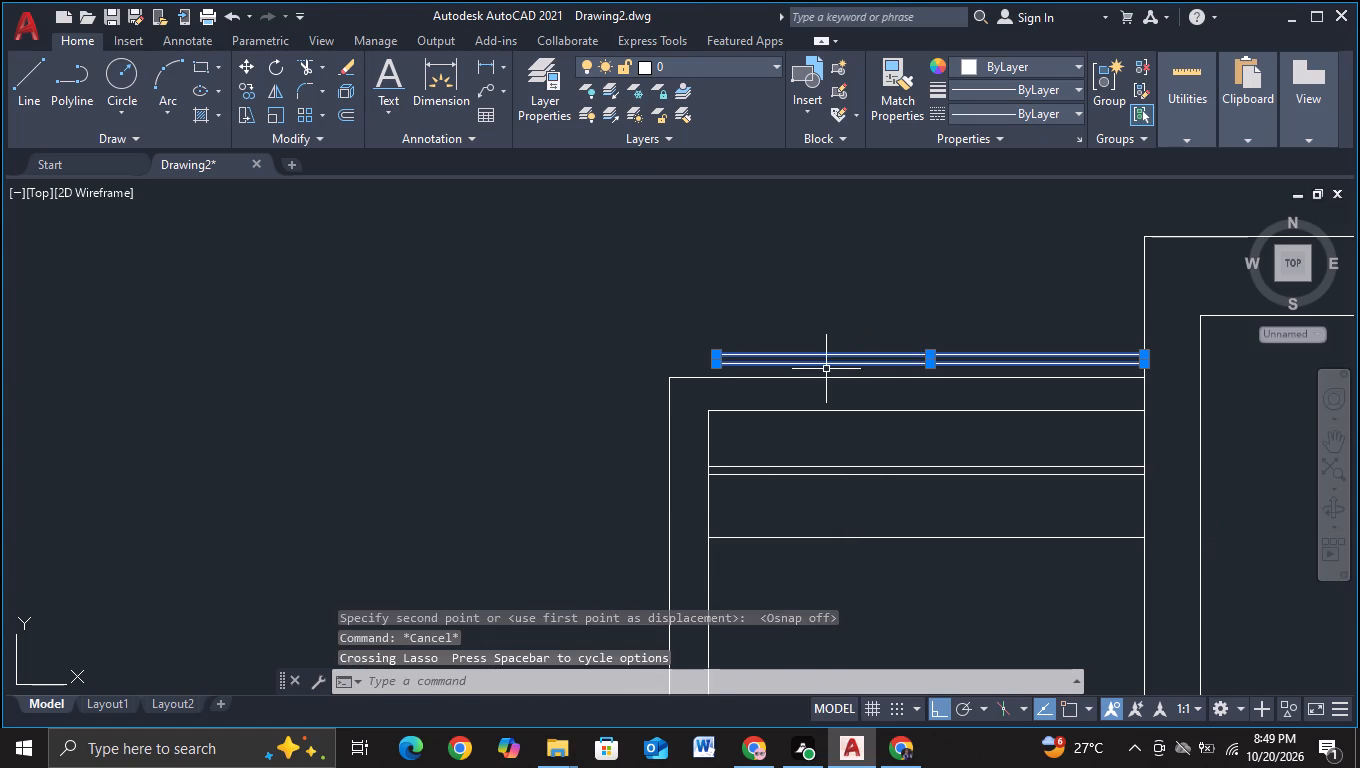
{"action": "key", "text": "Delete"}
Examine the whole elevation from the left wing bays through the central block to the right-hand extension.
{"action": "scroll", "coordinate": [826, 369], "scroll_direction": "down", "scroll_amount": 3}
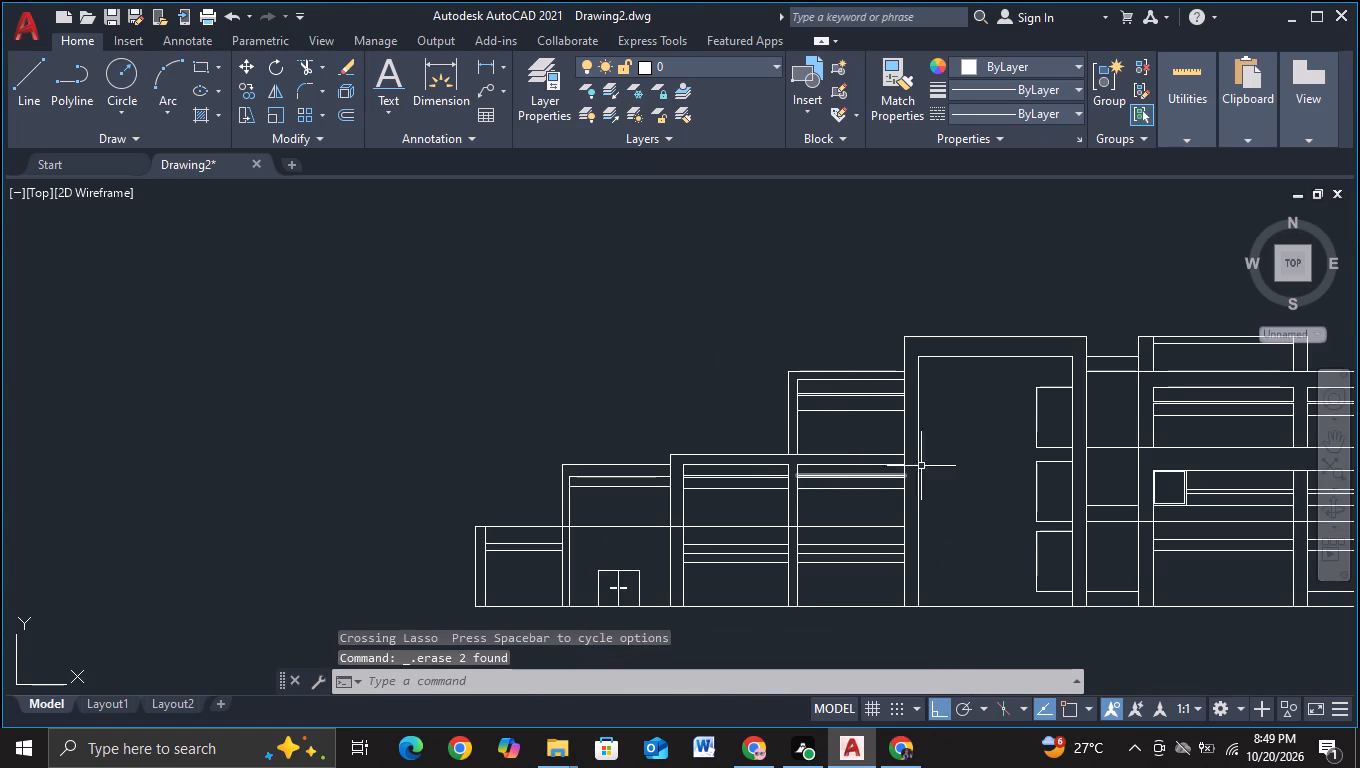
{"action": "middle_click_drag", "start_coordinate": [972, 449], "coordinate": [958, 398]}
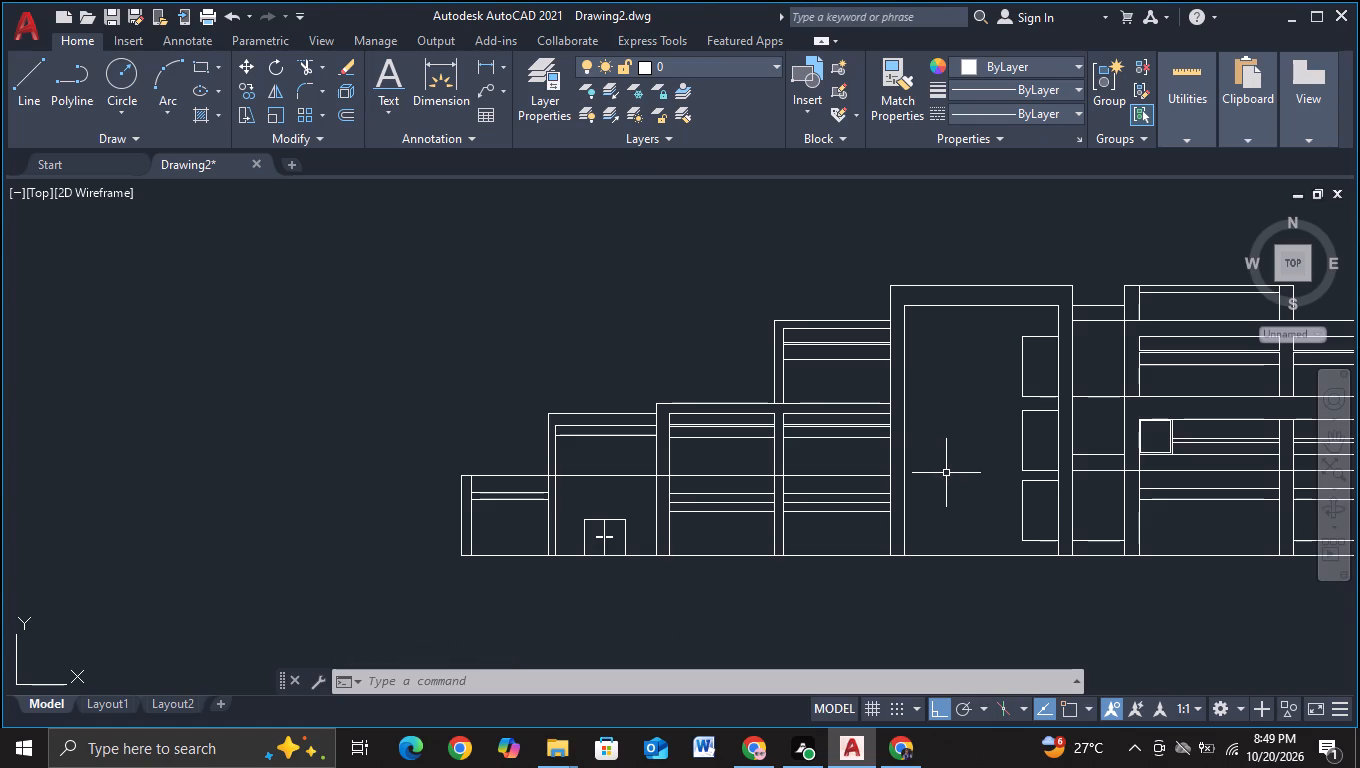
{"action": "middle_click_drag", "start_coordinate": [944, 474], "coordinate": [947, 436]}
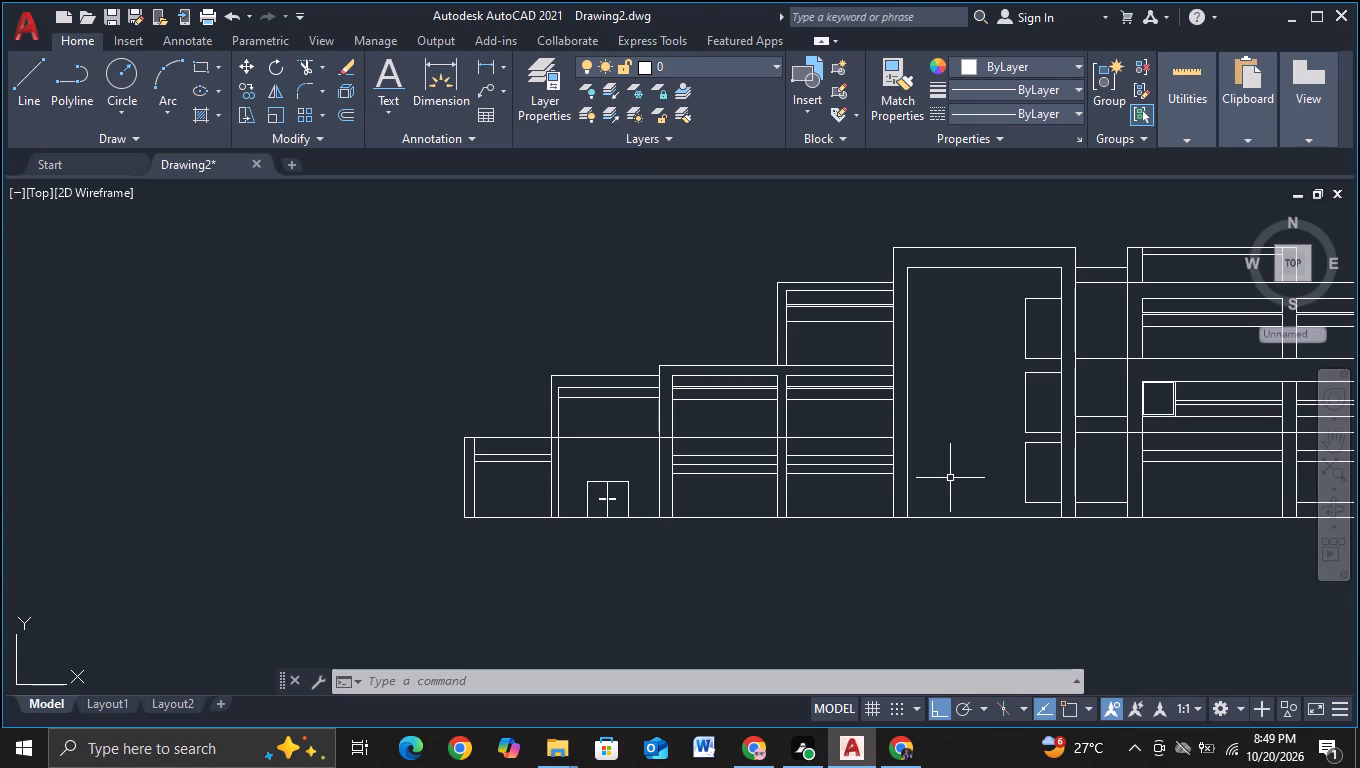
{"action": "scroll", "coordinate": [693, 457], "scroll_direction": "up", "scroll_amount": 1}
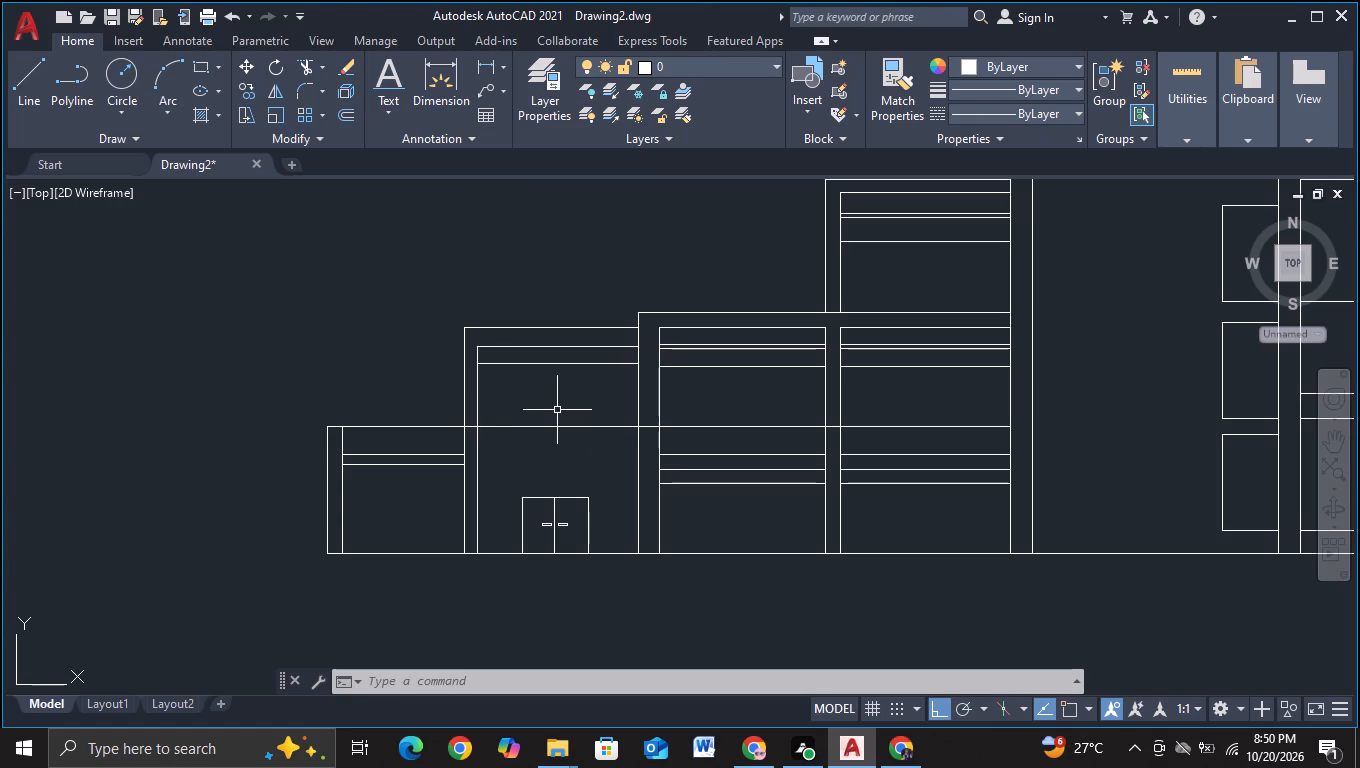
{"action": "middle_click_drag", "start_coordinate": [557, 410], "coordinate": [424, 416]}
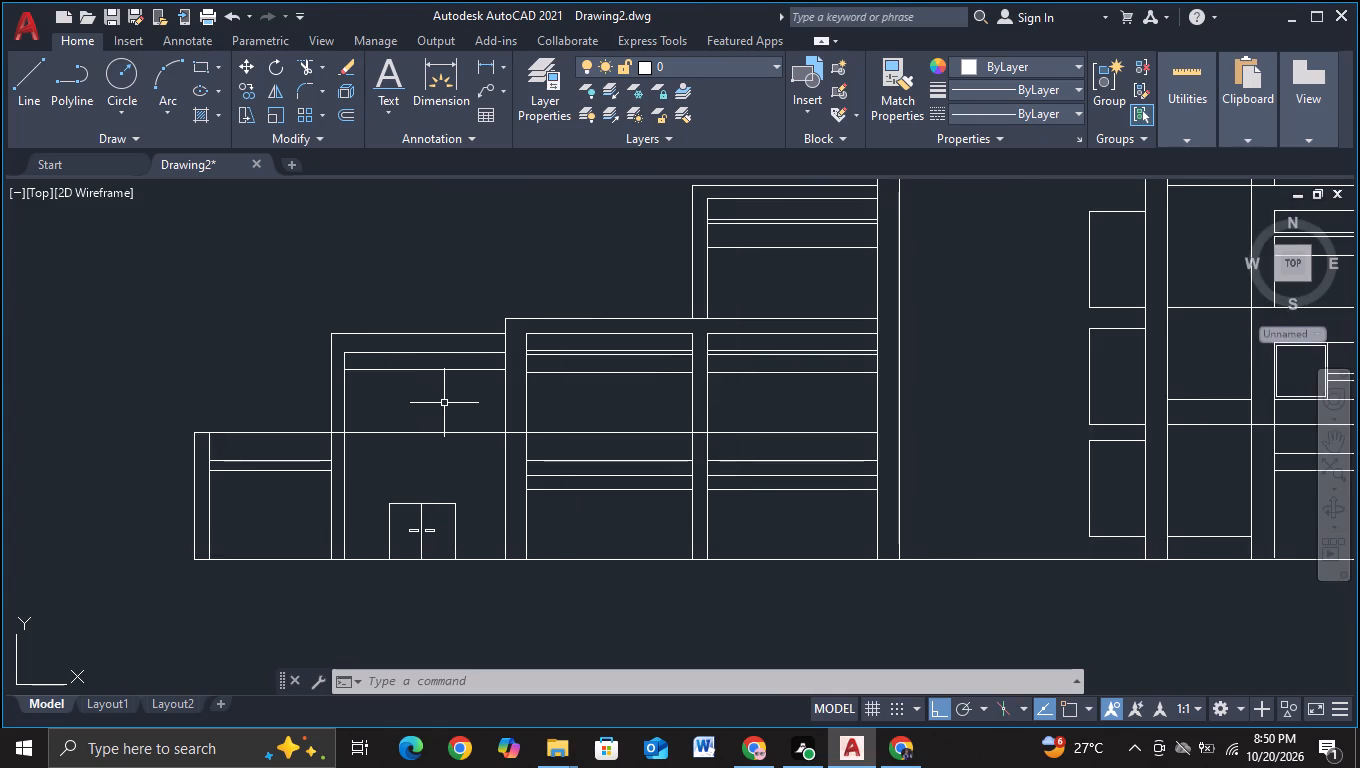
{"action": "scroll", "coordinate": [445, 403], "scroll_direction": "down", "scroll_amount": 1}
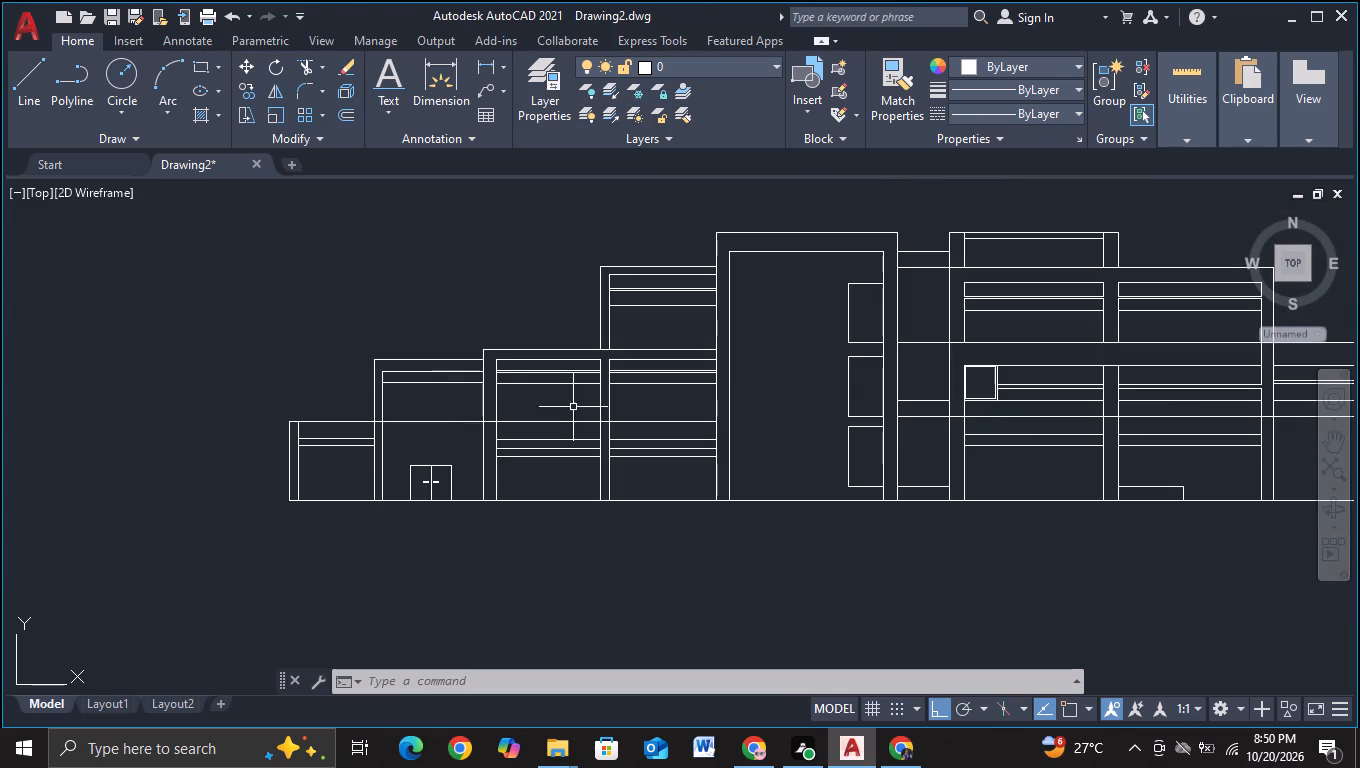
{"action": "middle_click_drag", "start_coordinate": [772, 384], "coordinate": [598, 404]}
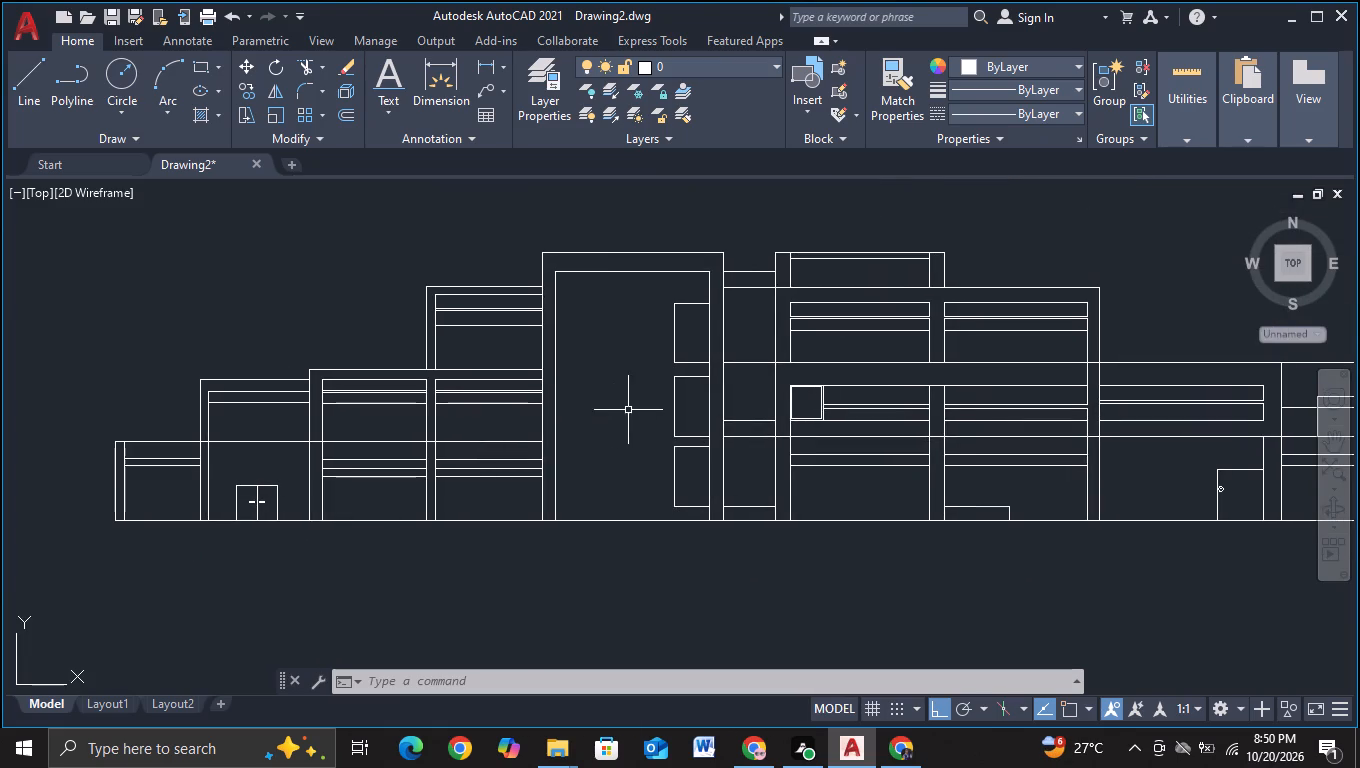
{"action": "middle_click_drag", "start_coordinate": [757, 594], "coordinate": [521, 586]}
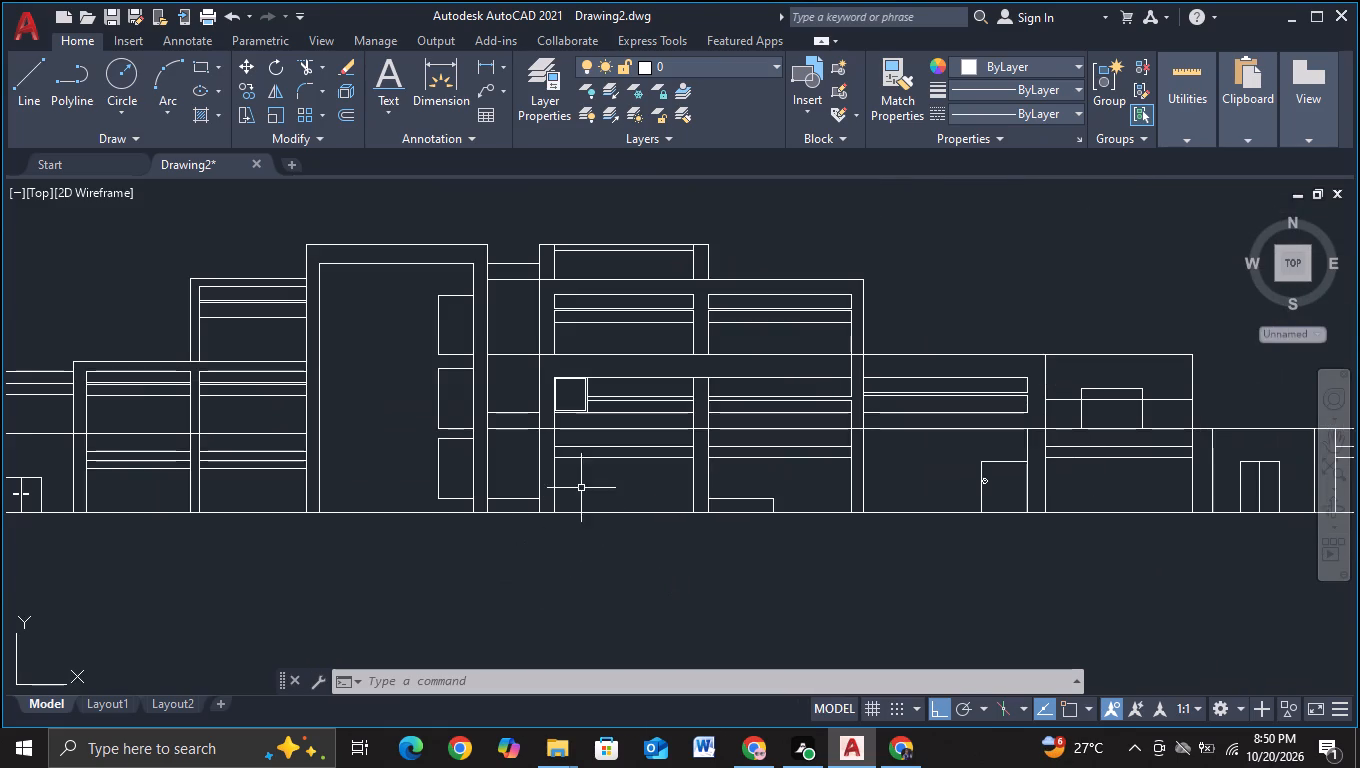
{"action": "scroll", "coordinate": [581, 488], "scroll_direction": "up", "scroll_amount": 1}
{"action": "middle_click_drag", "start_coordinate": [585, 485], "coordinate": [529, 607]}
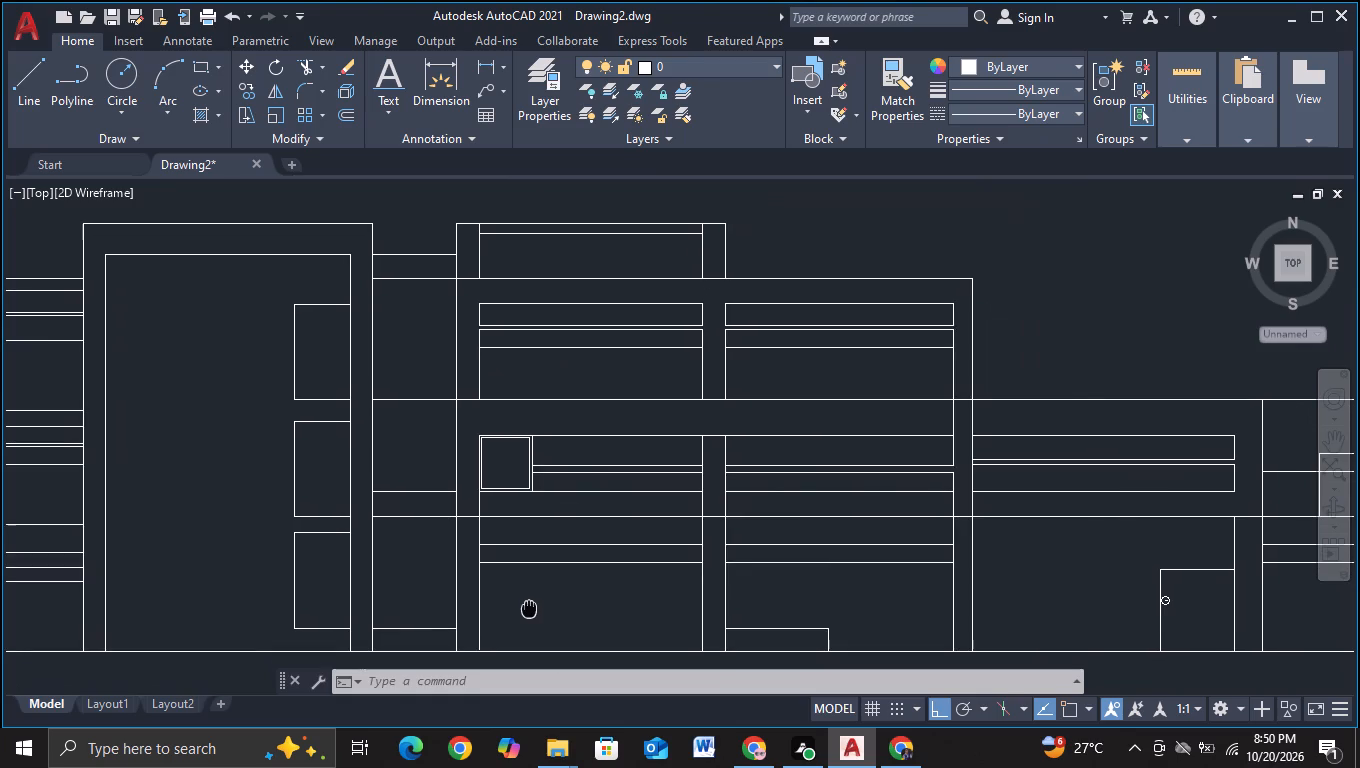
{"action": "middle_click_drag", "start_coordinate": [529, 607], "coordinate": [489, 583]}
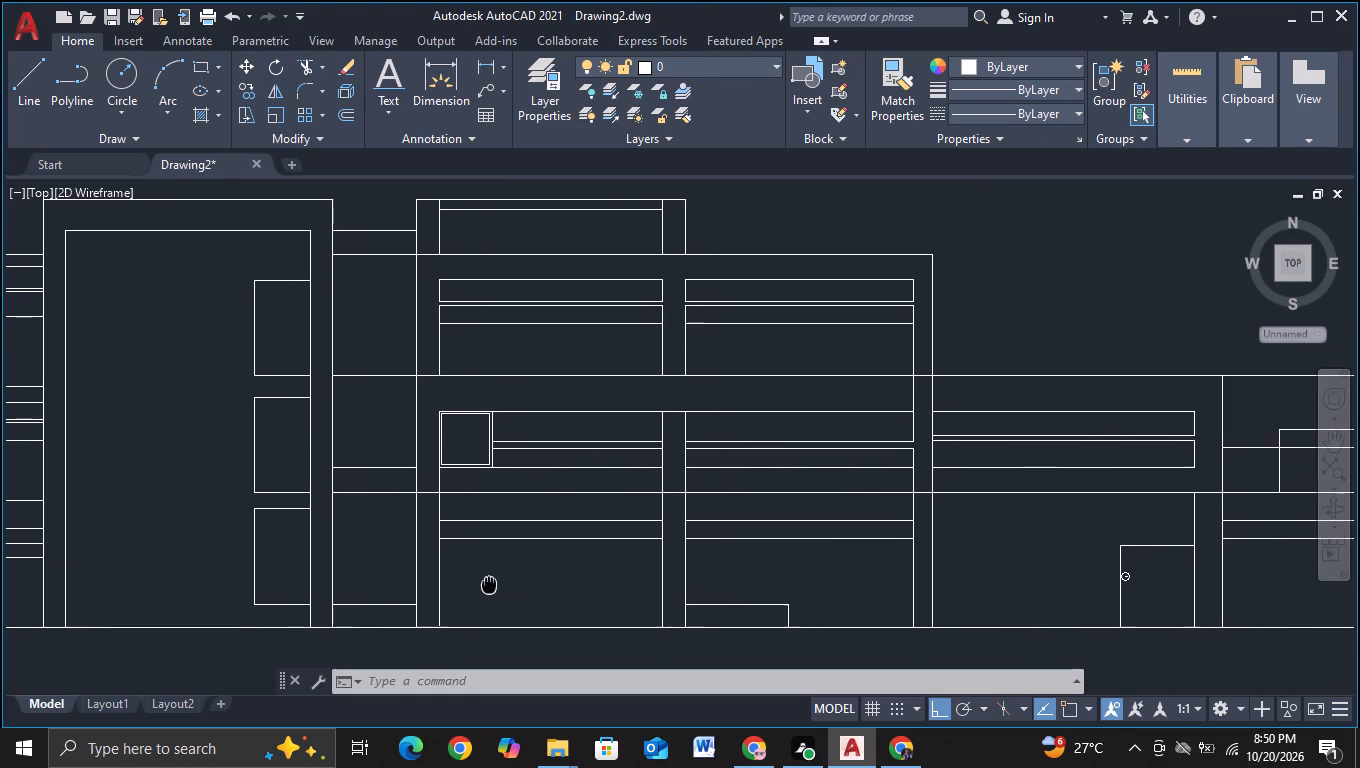
{"action": "middle_click_drag", "start_coordinate": [489, 583], "coordinate": [379, 584]}
{"action": "middle_click_drag", "start_coordinate": [862, 580], "coordinate": [735, 570]}
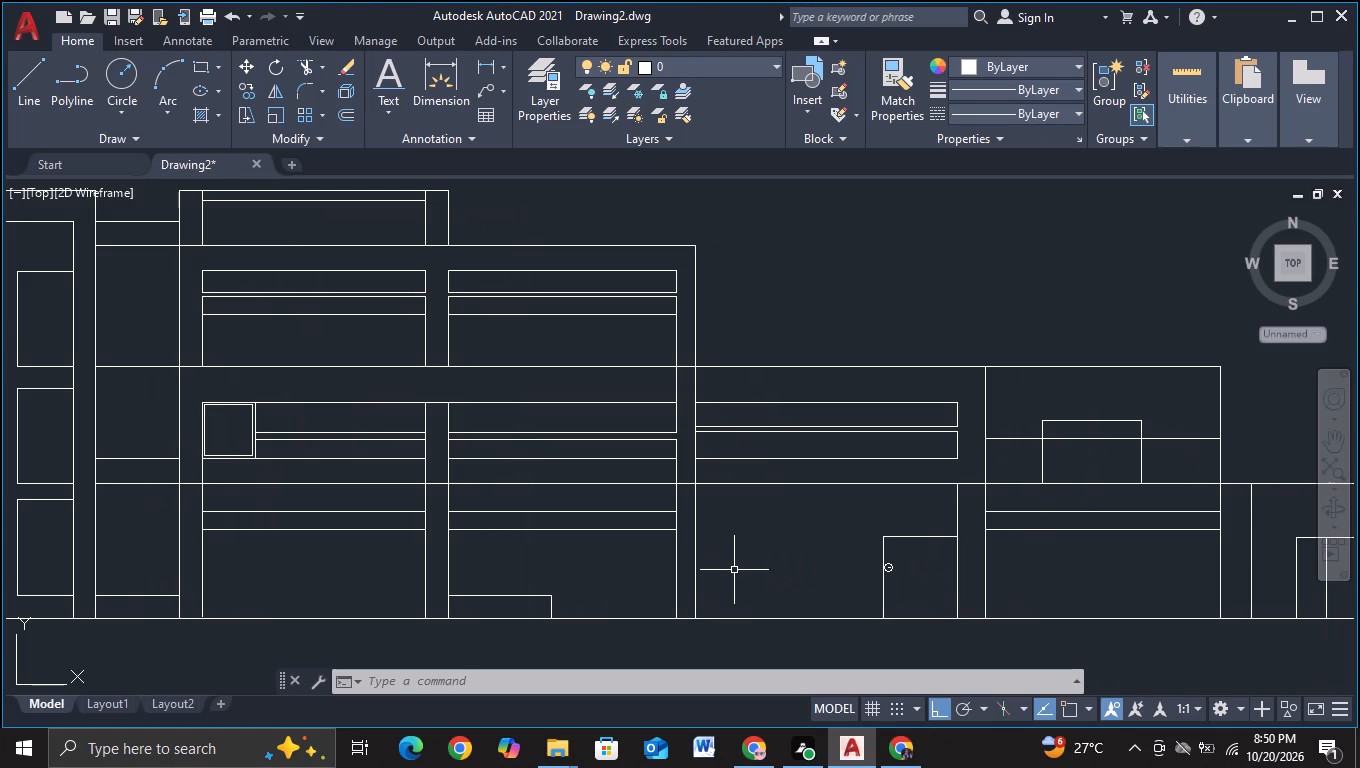
{"action": "scroll", "coordinate": [734, 570], "scroll_direction": "down", "scroll_amount": 1}
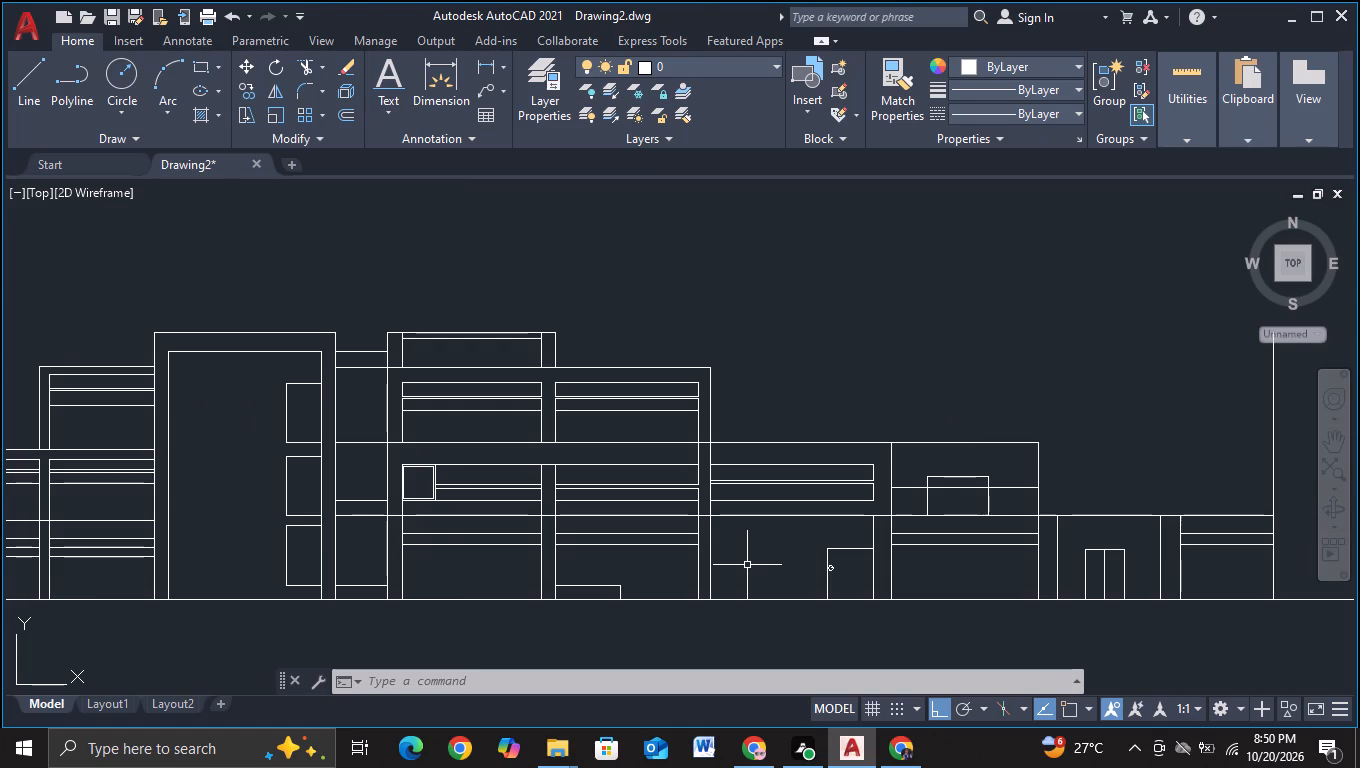
{"action": "middle_click_drag", "start_coordinate": [747, 565], "coordinate": [574, 563]}
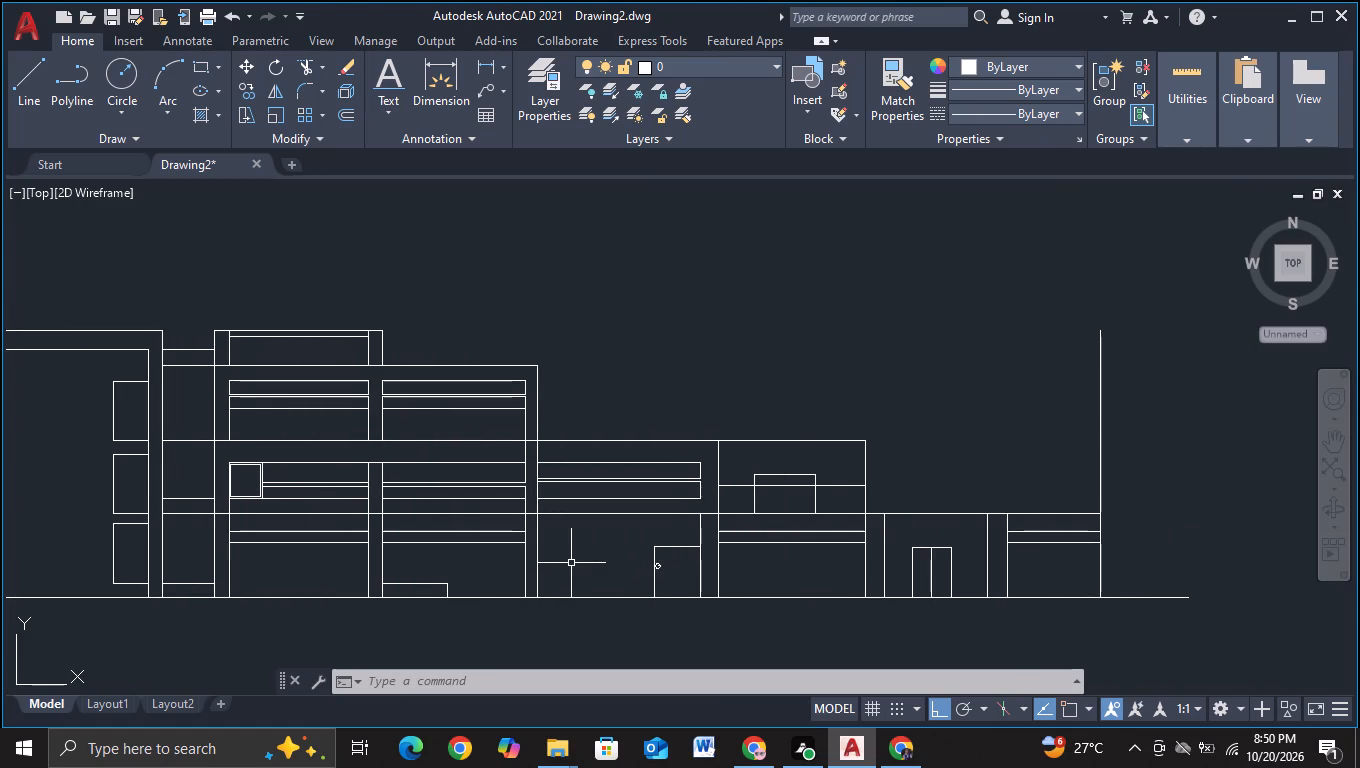
{"action": "middle_click_drag", "start_coordinate": [571, 563], "coordinate": [452, 561]}
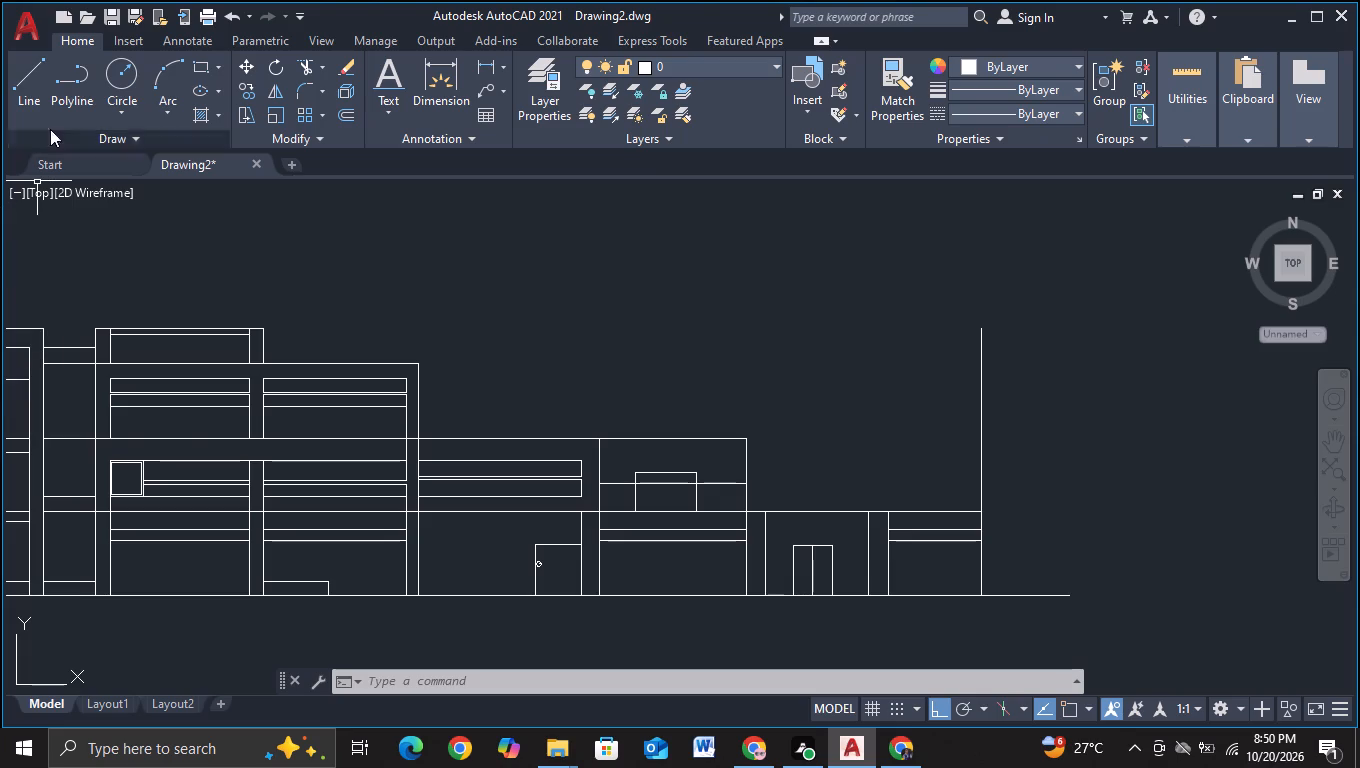
With object snap on, draw a horizontal line extending the ground line well past the right-hand extension.
{"action": "left_click", "coordinate": [28, 99]}
{"action": "middle_click_drag", "start_coordinate": [813, 339], "coordinate": [491, 411]}
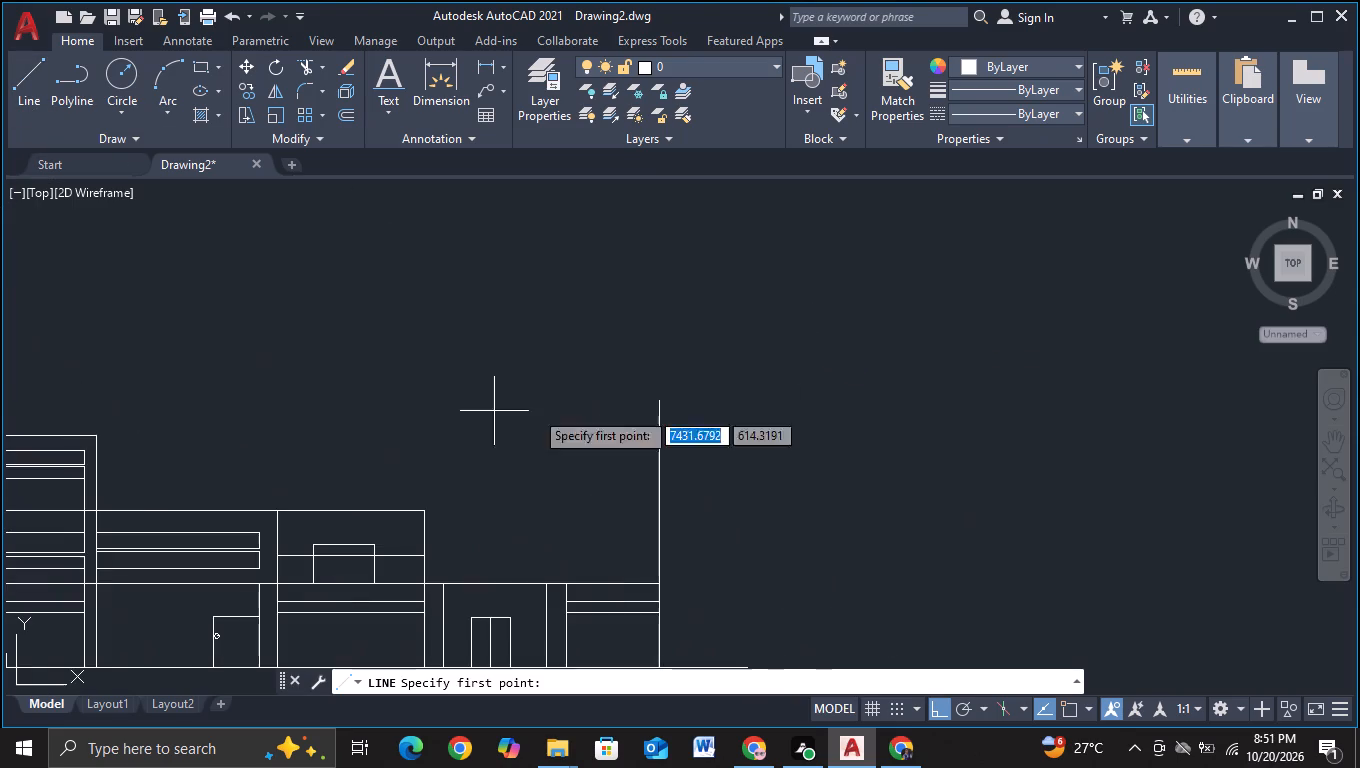
{"action": "middle_click_drag", "start_coordinate": [848, 432], "coordinate": [809, 277]}
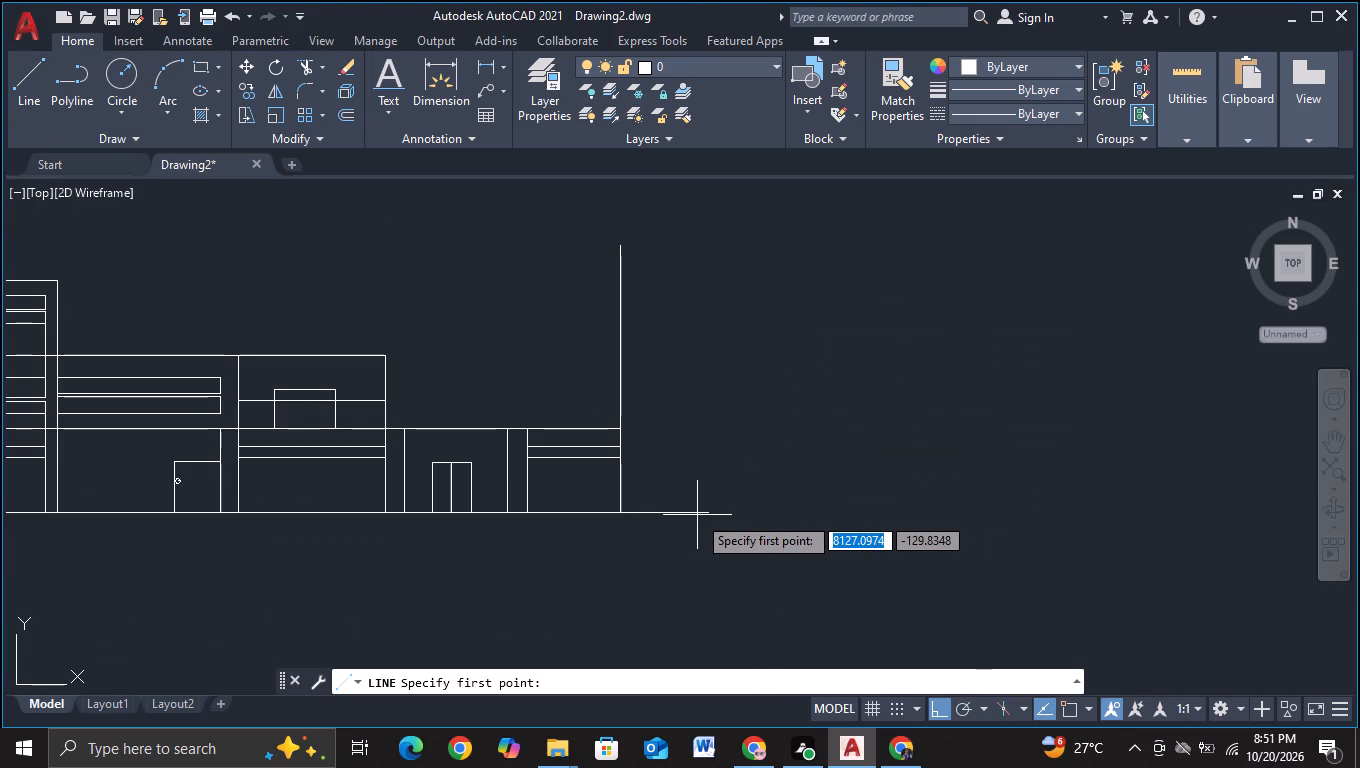
{"action": "key", "text": "F3"}
{"action": "left_click_drag", "start_coordinate": [701, 514], "coordinate": [724, 514]}
{"action": "scroll", "coordinate": [1081, 521], "scroll_direction": "down", "scroll_amount": 2}
{"action": "middle_click_drag", "start_coordinate": [1083, 521], "coordinate": [634, 527]}
{"action": "left_click", "coordinate": [835, 527]}
{"action": "key", "text": "Escape"}
Draw the tower's inner outline just right of the tall end line: about 733 up, across, and back down past the ground line.
{"action": "middle_click_drag", "start_coordinate": [598, 501], "coordinate": [796, 454]}
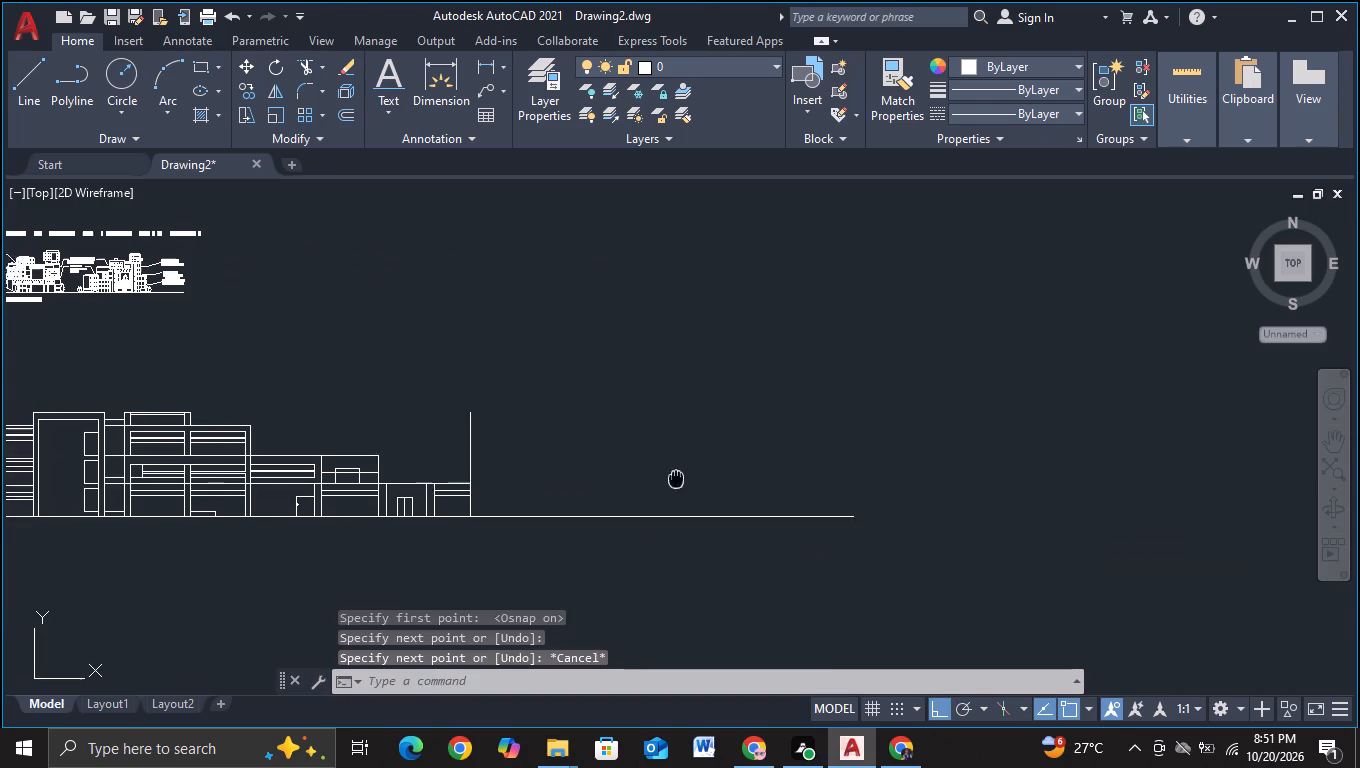
{"action": "middle_click_drag", "start_coordinate": [796, 454], "coordinate": [960, 428]}
{"action": "left_click", "coordinate": [33, 112]}
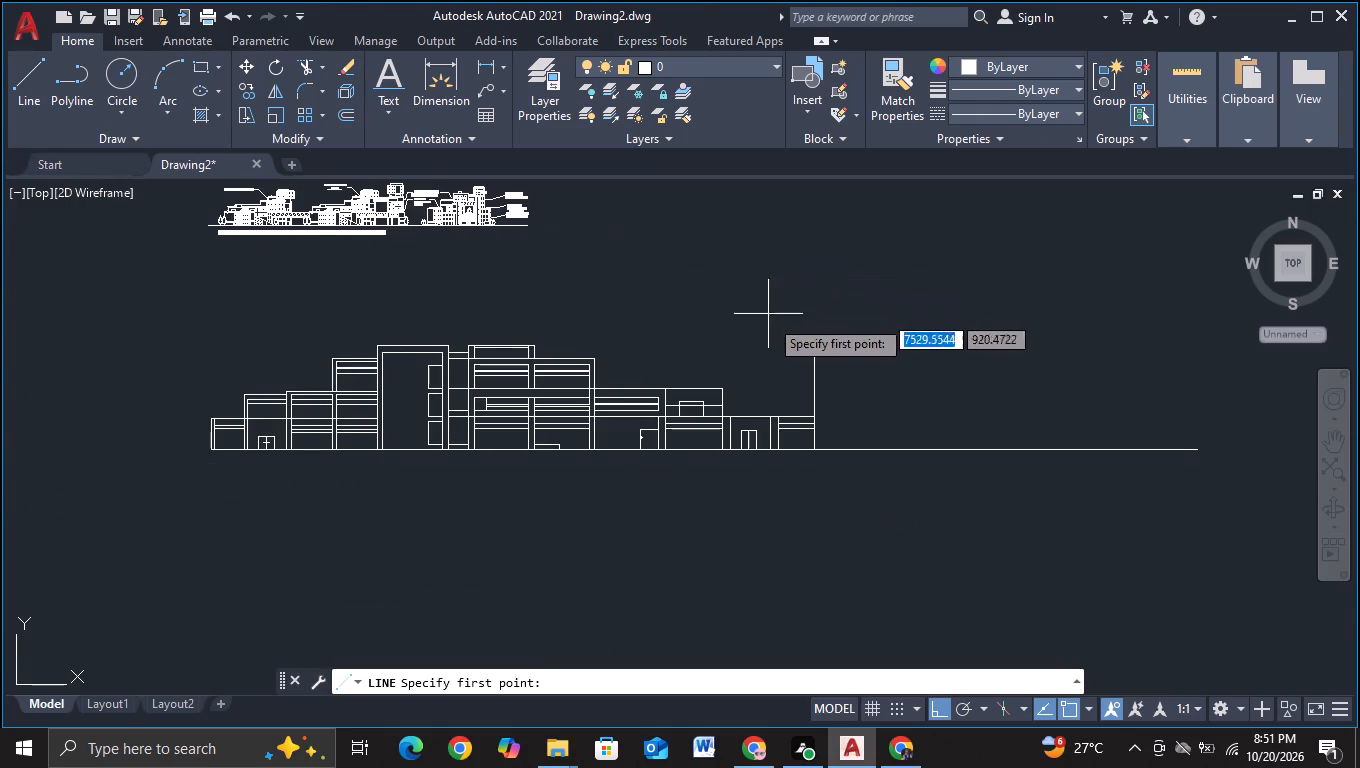
{"action": "scroll", "coordinate": [781, 335], "scroll_direction": "up", "scroll_amount": 1}
{"action": "middle_click_drag", "start_coordinate": [868, 365], "coordinate": [782, 365]}
{"action": "scroll", "coordinate": [766, 477], "scroll_direction": "up", "scroll_amount": 1}
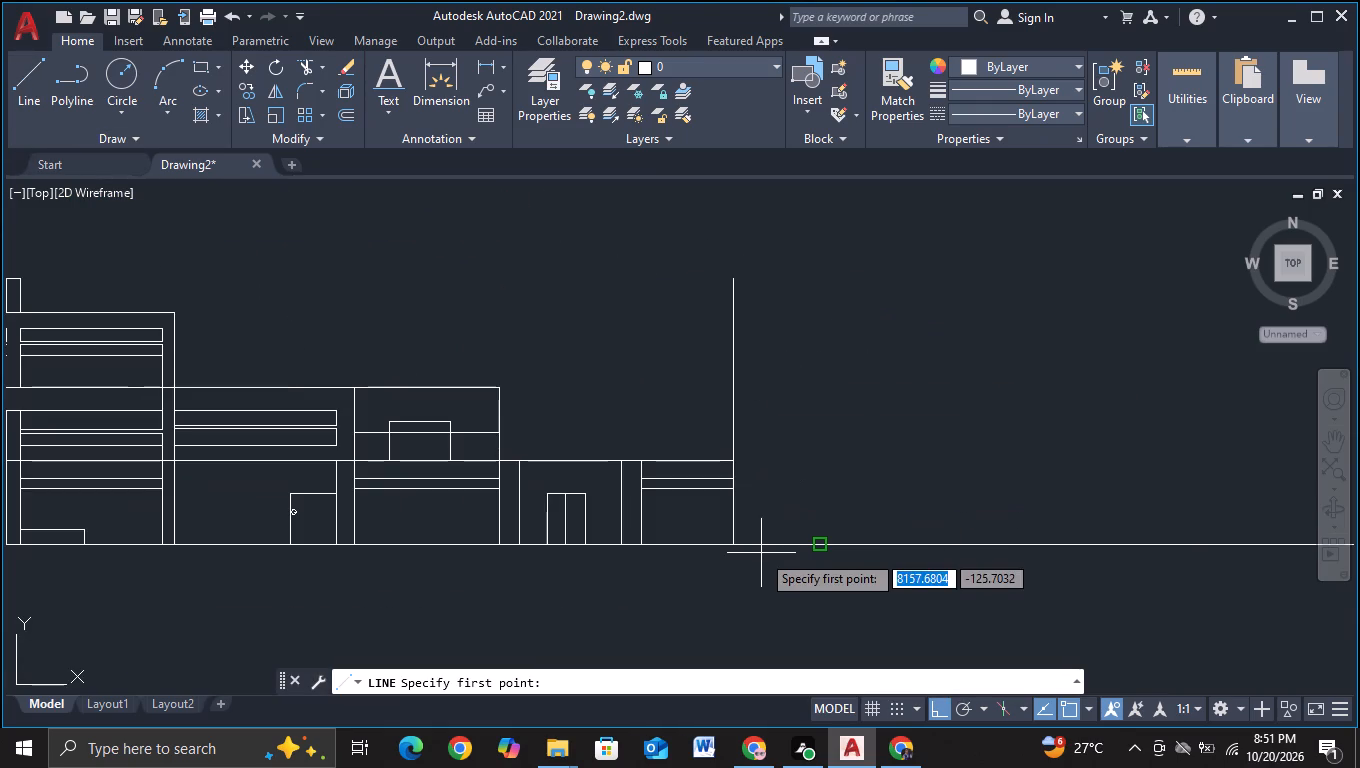
{"action": "scroll", "coordinate": [752, 558], "scroll_direction": "up", "scroll_amount": 2}
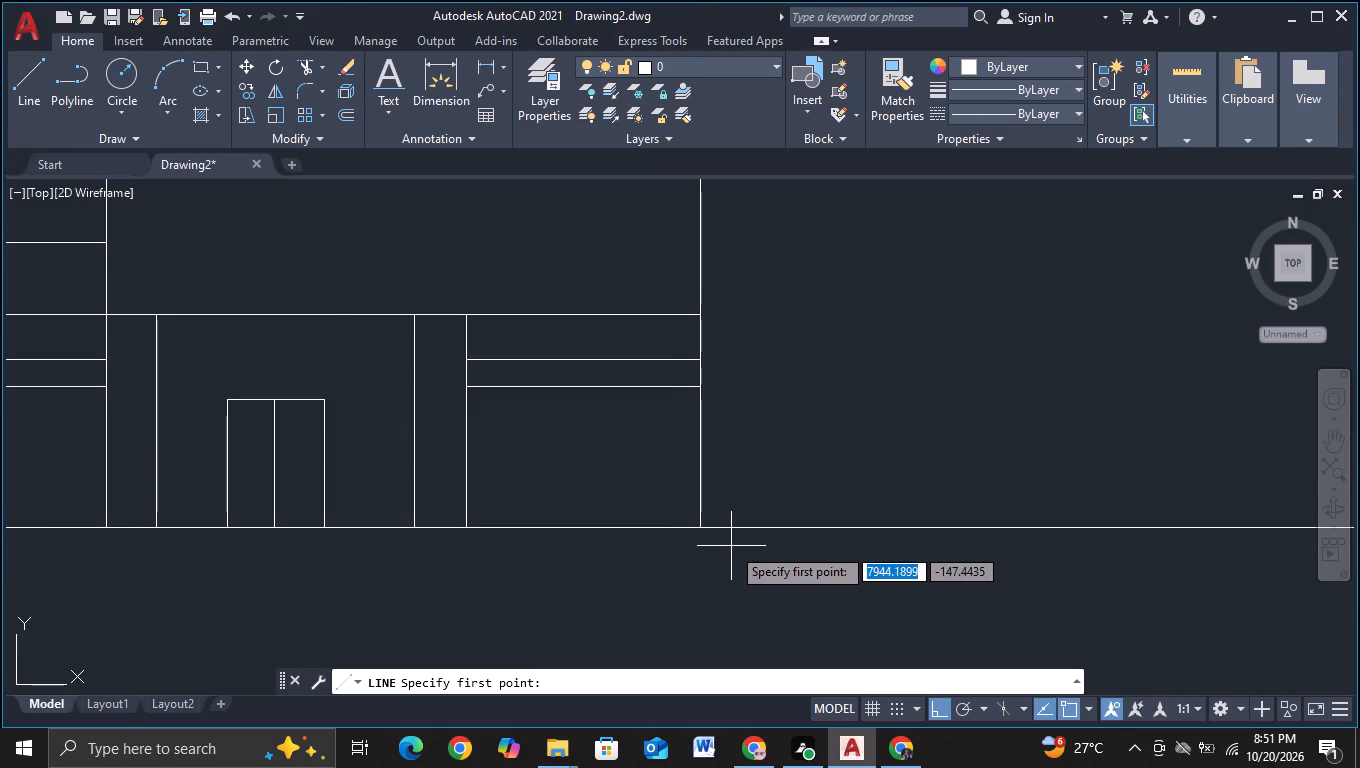
{"action": "left_click", "coordinate": [736, 542]}
{"action": "middle_click_drag", "start_coordinate": [730, 387], "coordinate": [715, 600]}
{"action": "middle_click_drag", "start_coordinate": [698, 232], "coordinate": [698, 238]}
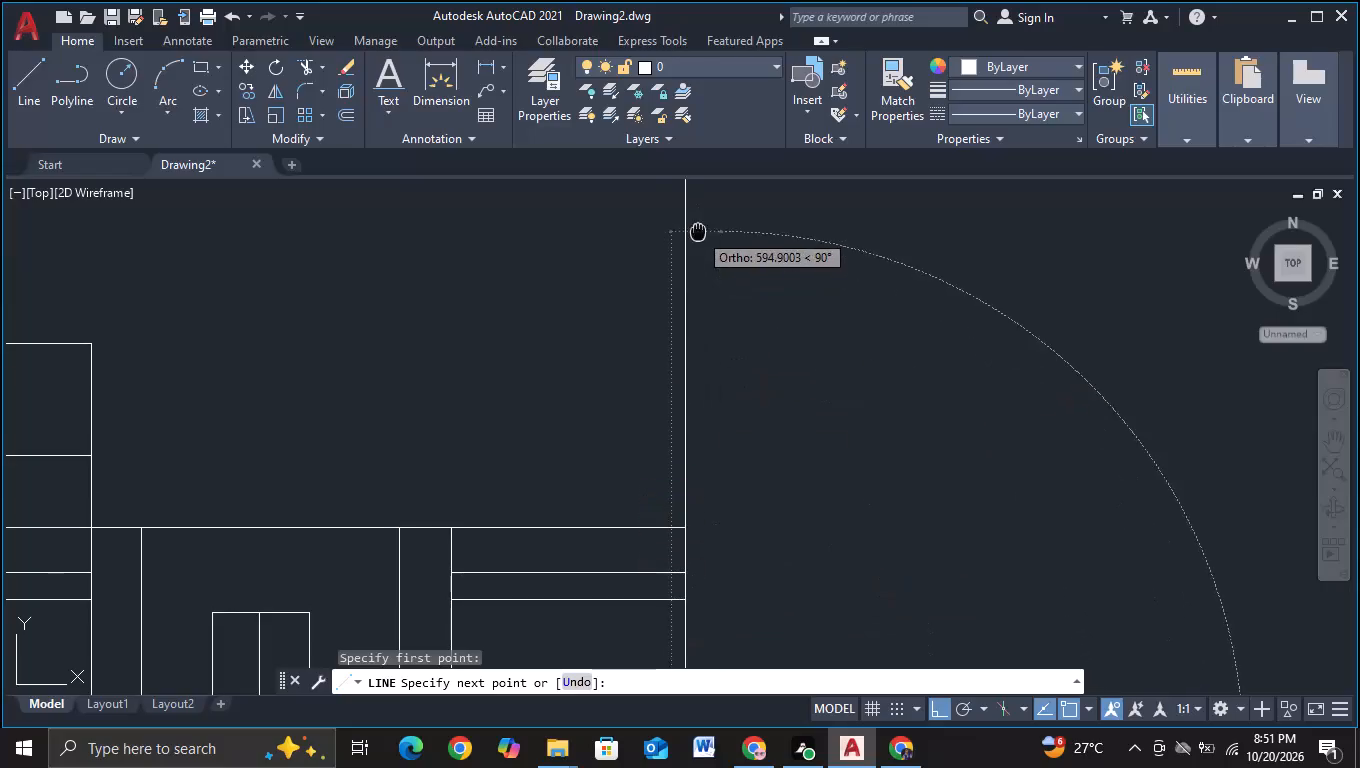
{"action": "middle_click_drag", "start_coordinate": [698, 238], "coordinate": [705, 488]}
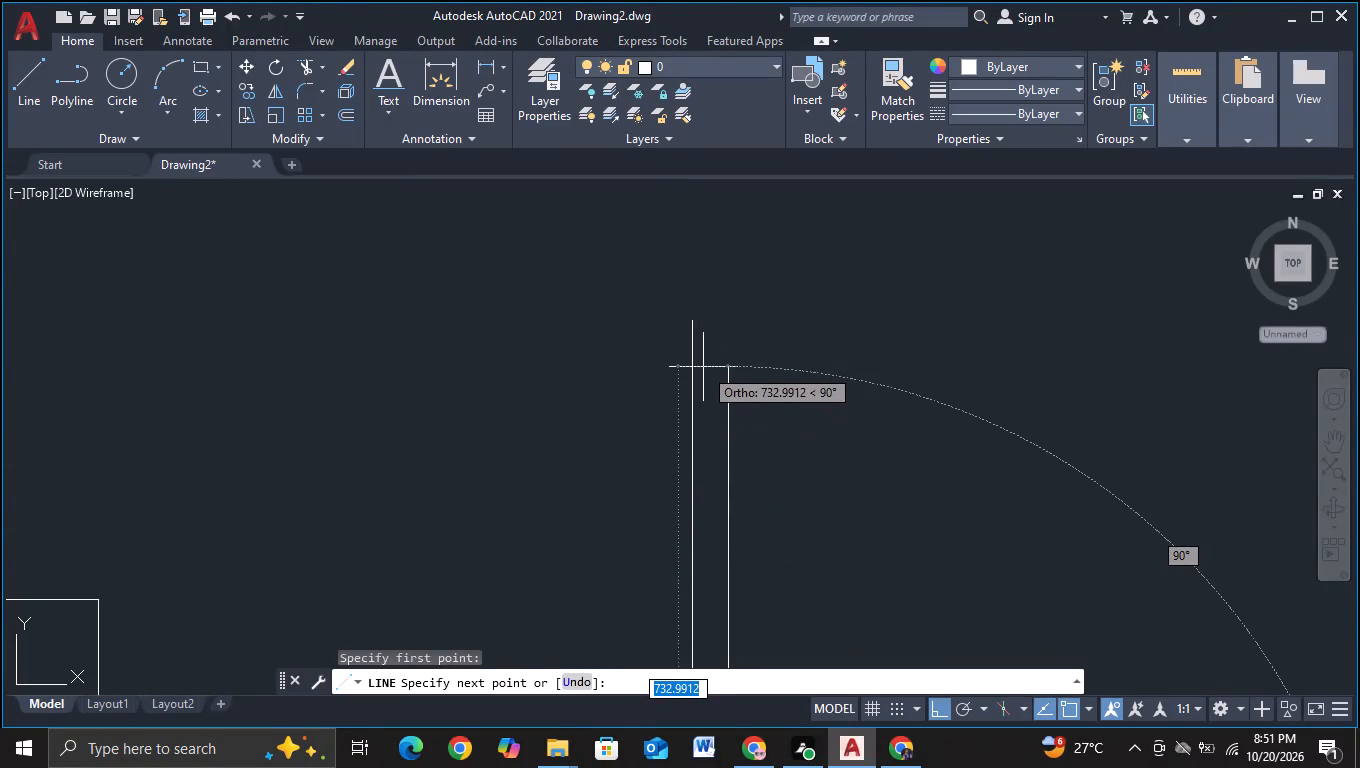
{"action": "left_click", "coordinate": [703, 367]}
{"action": "middle_click_drag", "start_coordinate": [879, 355], "coordinate": [590, 360]}
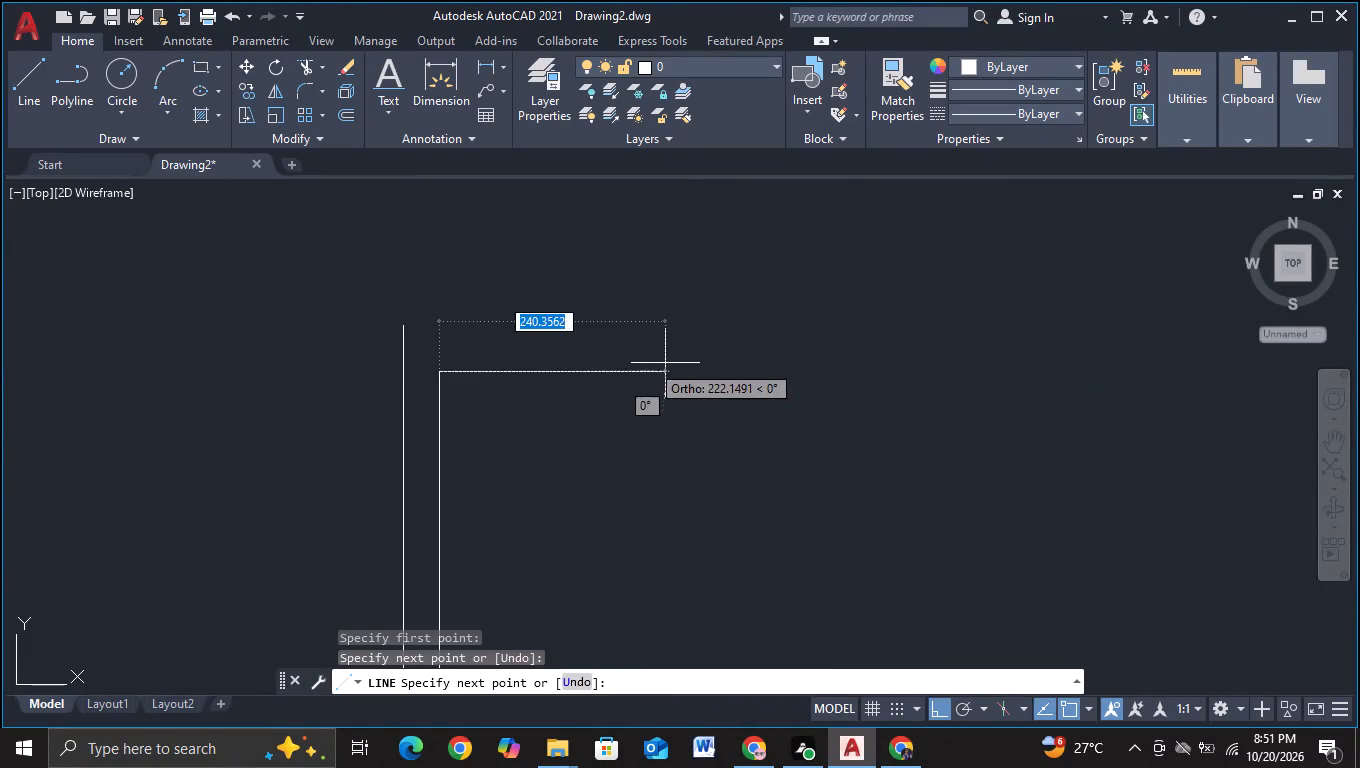
{"action": "left_click", "coordinate": [605, 367]}
{"action": "scroll", "coordinate": [605, 367], "scroll_direction": "down", "scroll_amount": 2}
{"action": "middle_click_drag", "start_coordinate": [643, 462], "coordinate": [644, 382]}
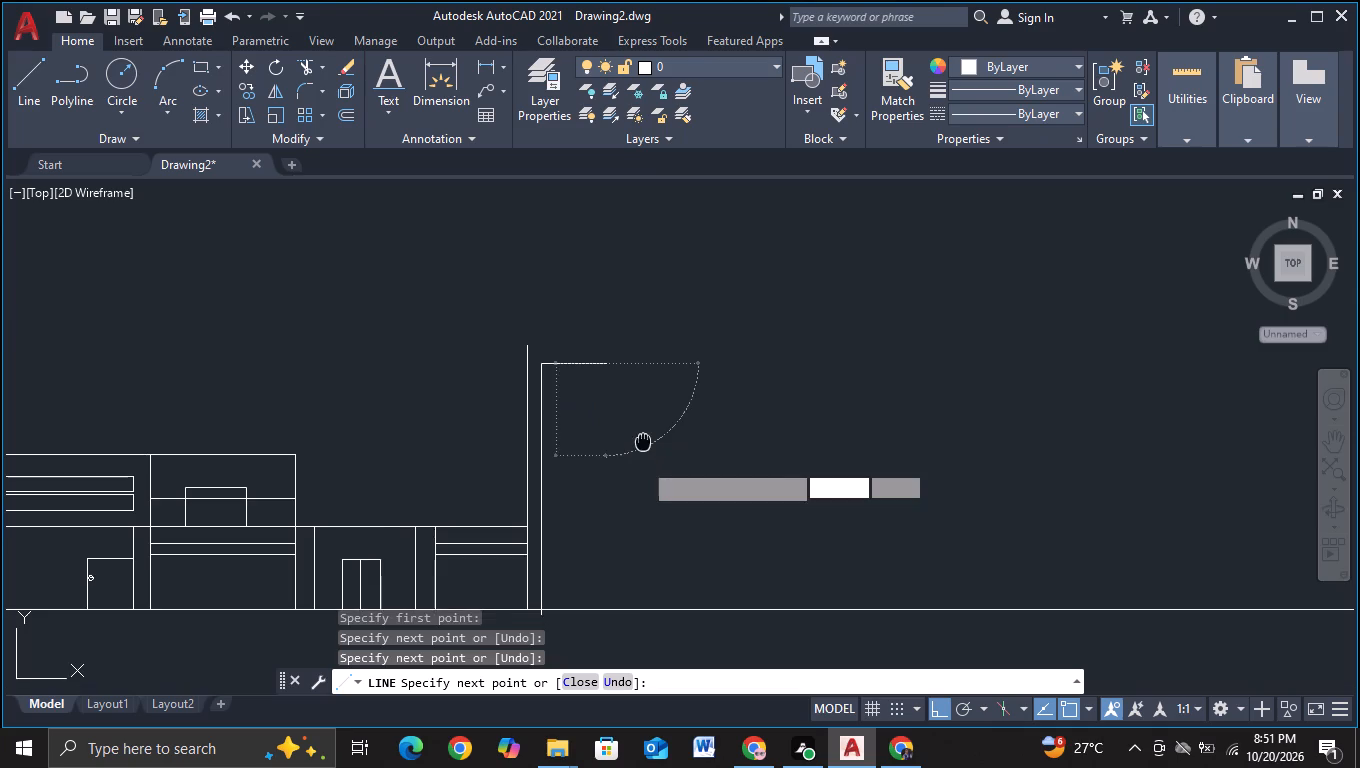
{"action": "middle_click_drag", "start_coordinate": [644, 382], "coordinate": [650, 333]}
{"action": "left_click", "coordinate": [616, 525]}
{"action": "key", "text": "Escape"}
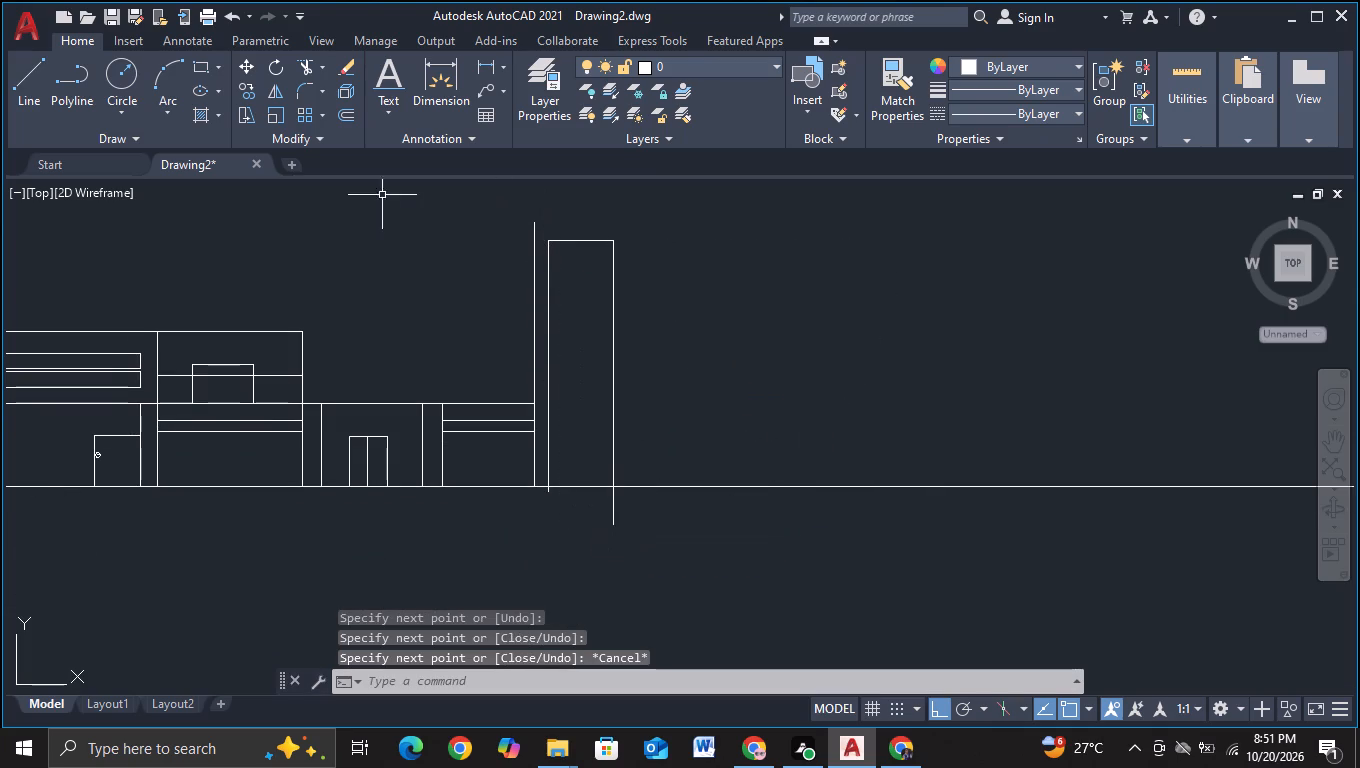
Draw the tower's outer outline from the tall end line's top, about 275 across, then down past the ground line.
{"action": "left_click", "coordinate": [36, 94]}
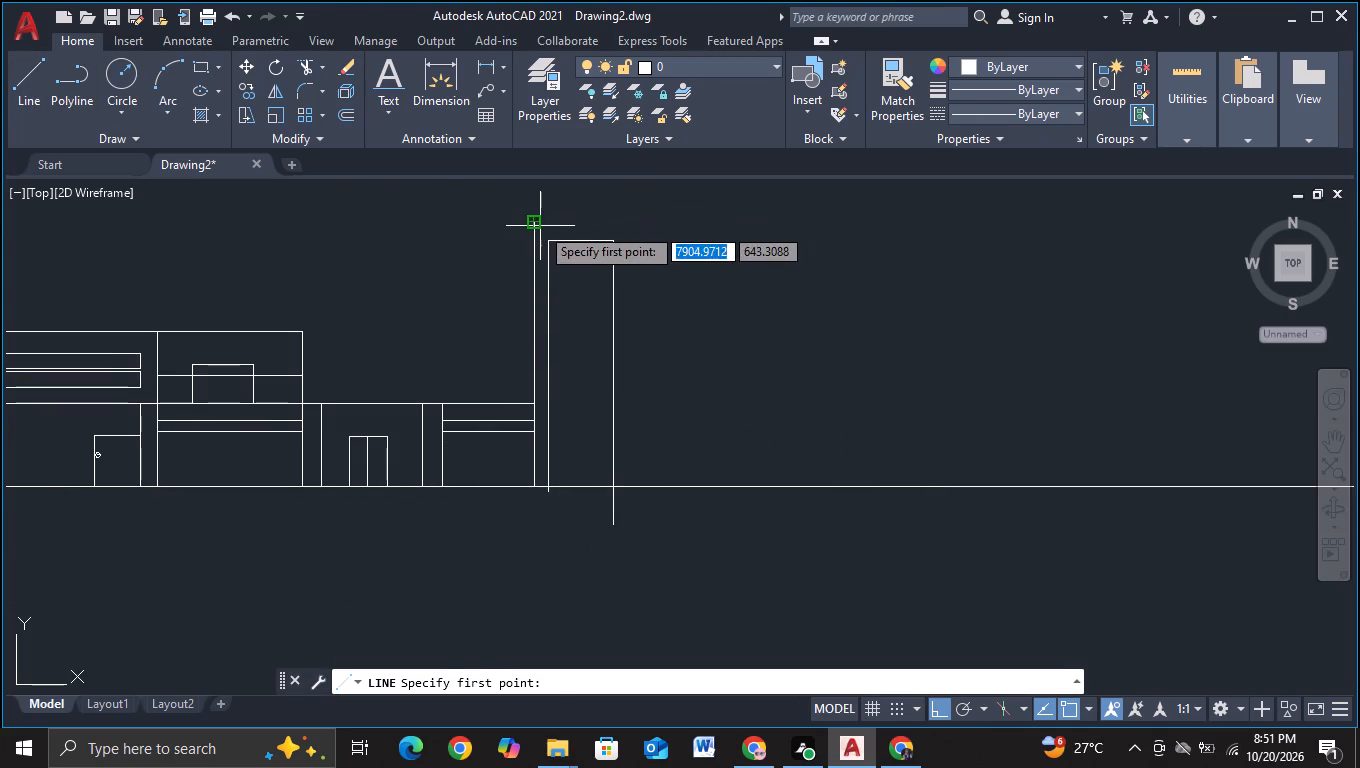
{"action": "left_click", "coordinate": [540, 226]}
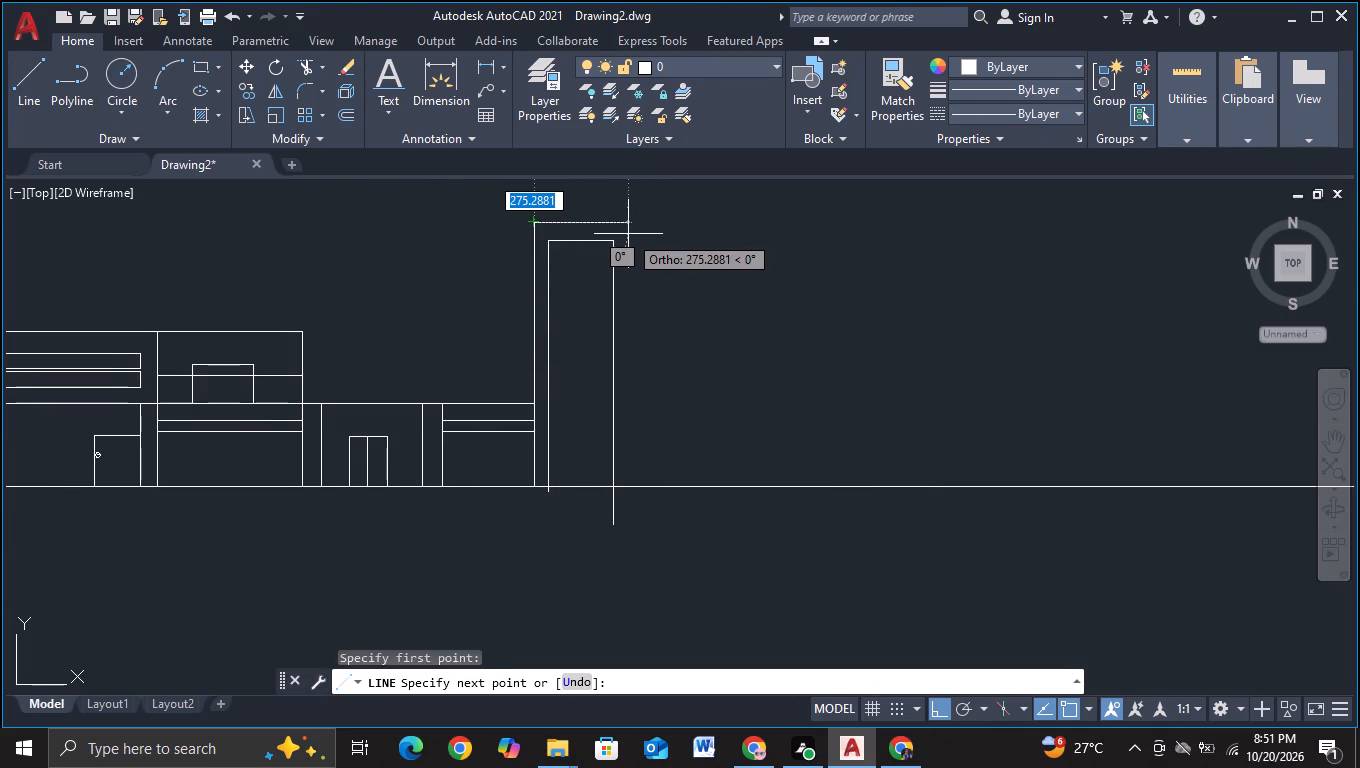
{"action": "left_click", "coordinate": [630, 234]}
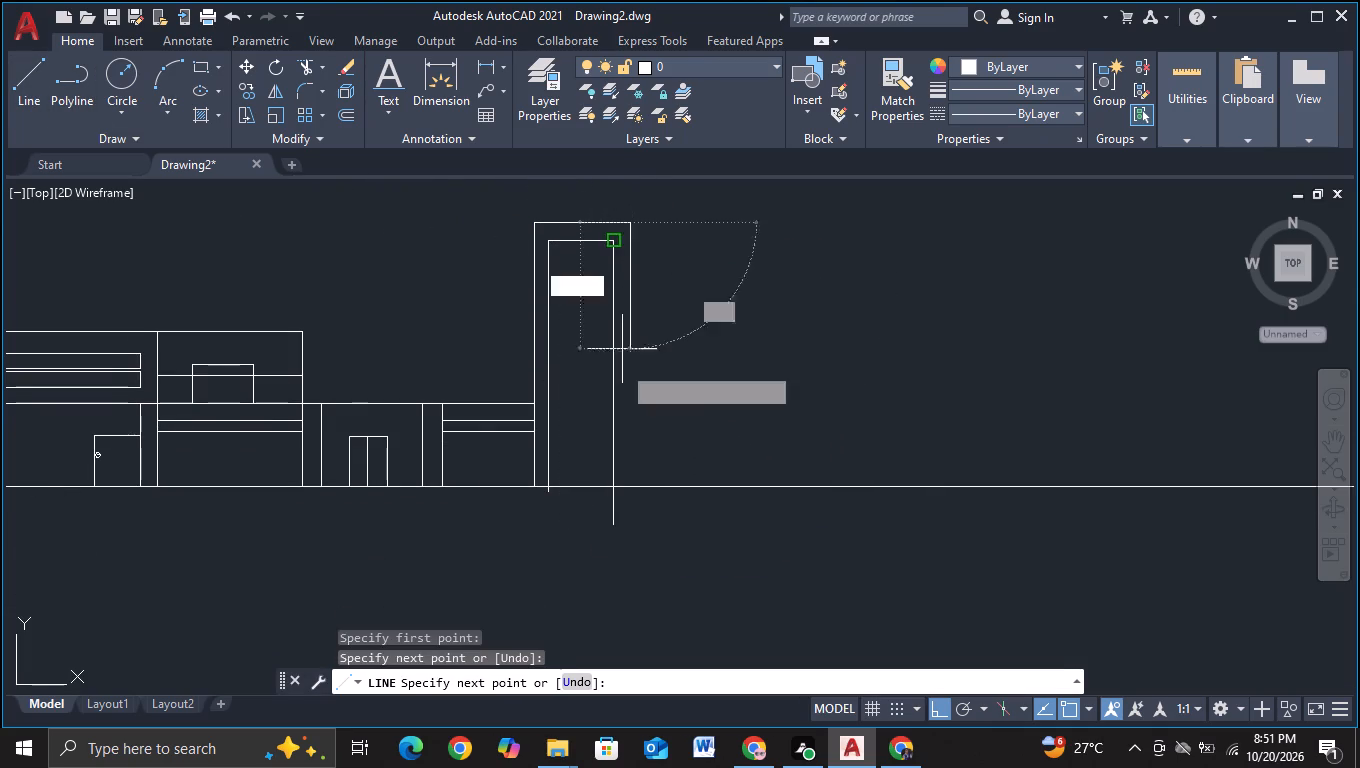
{"action": "left_click", "coordinate": [616, 553]}
{"action": "key", "text": "Escape"}
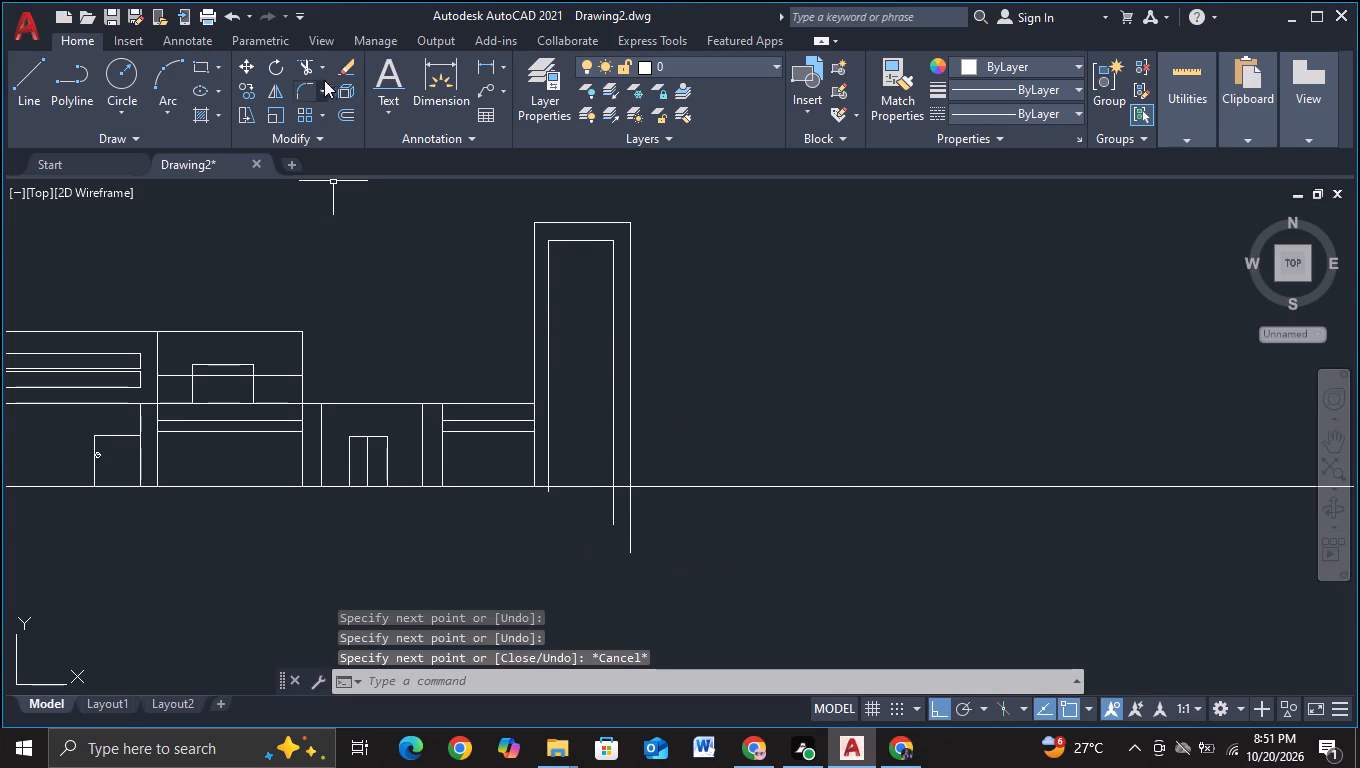
Trim the ends of the tower's vertical lines that project below the ground line.
{"action": "left_click", "coordinate": [309, 66]}
{"action": "left_click_drag", "start_coordinate": [596, 513], "coordinate": [698, 521]}
{"action": "scroll", "coordinate": [545, 515], "scroll_direction": "up", "scroll_amount": 2}
{"action": "left_click", "coordinate": [547, 457]}
{"action": "scroll", "coordinate": [596, 482], "scroll_direction": "down", "scroll_amount": 3}
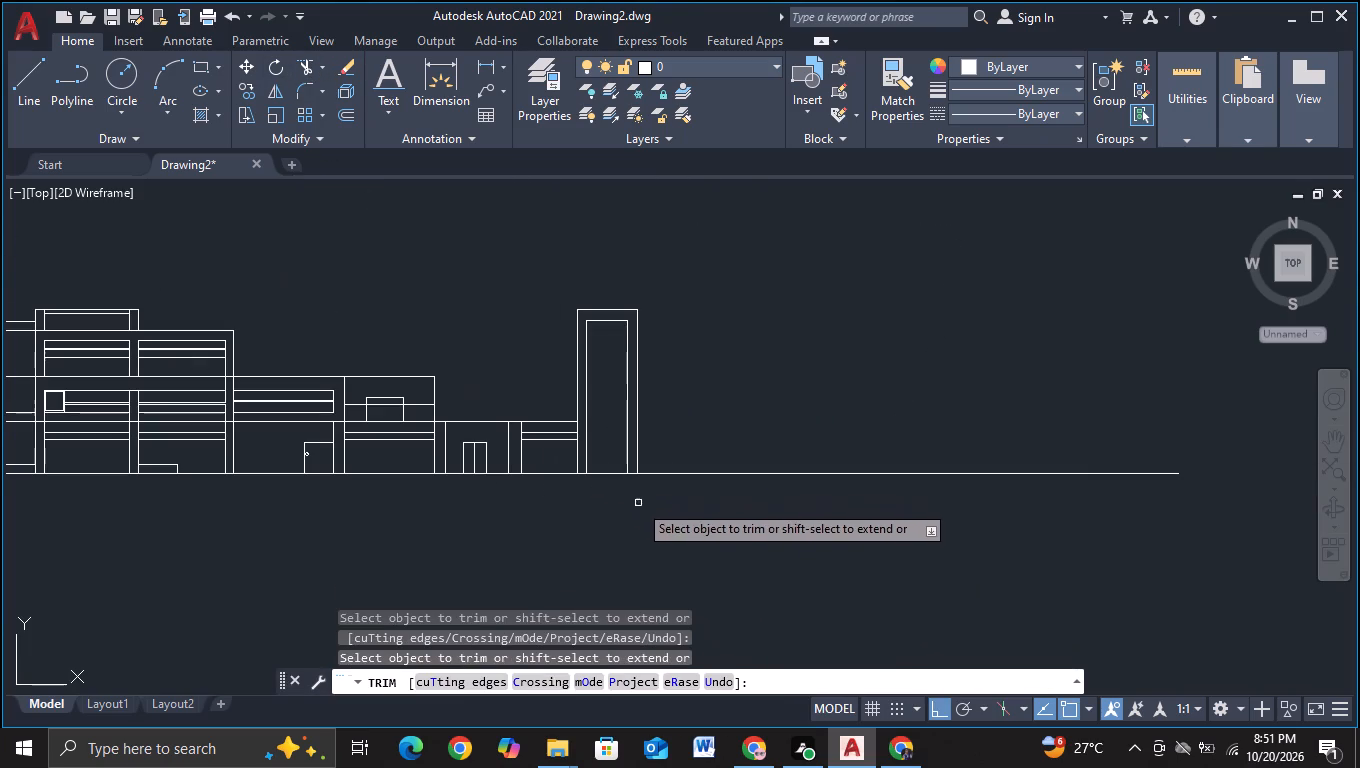
{"action": "key", "text": "Escape"}
Draw a vertical line about 1453 long through the tower's inner outline, from above its top to below the ground line.
{"action": "middle_click_drag", "start_coordinate": [641, 508], "coordinate": [654, 478]}
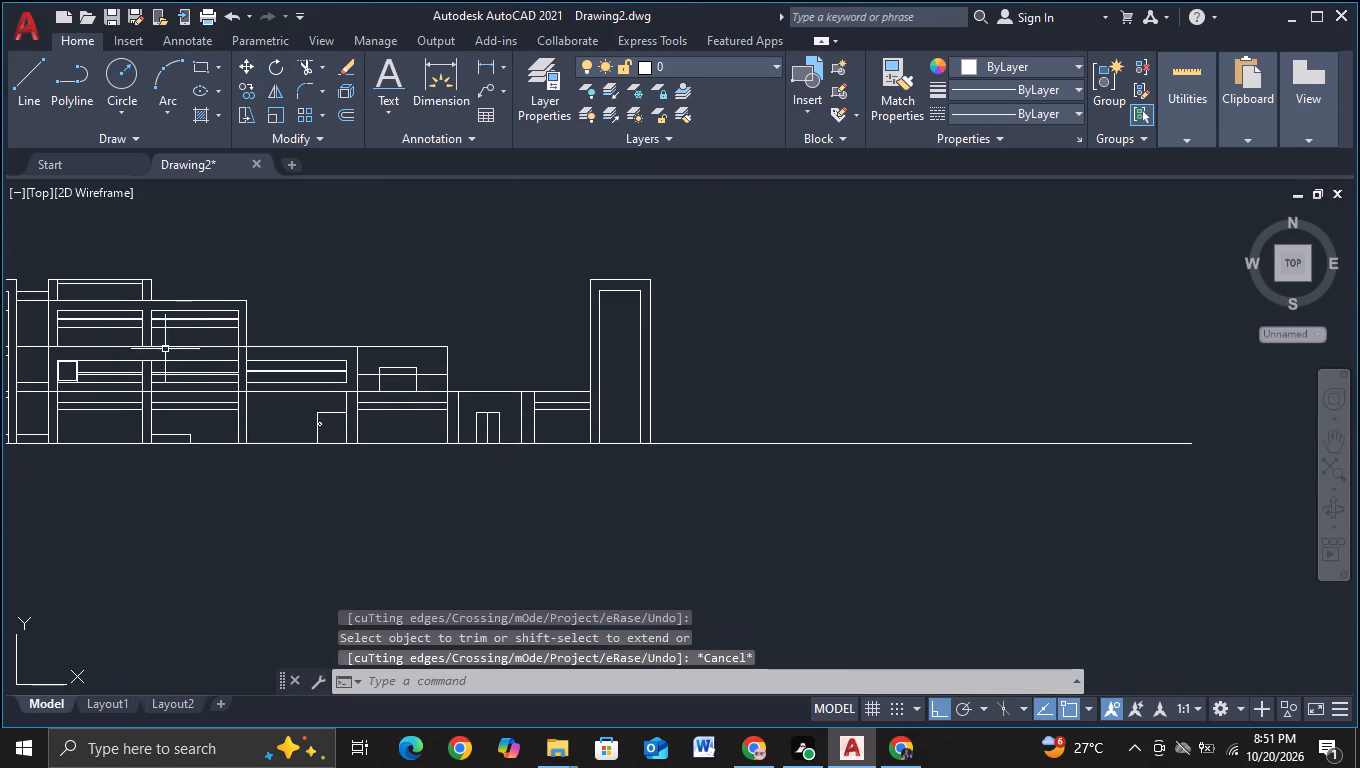
{"action": "left_click", "coordinate": [34, 104]}
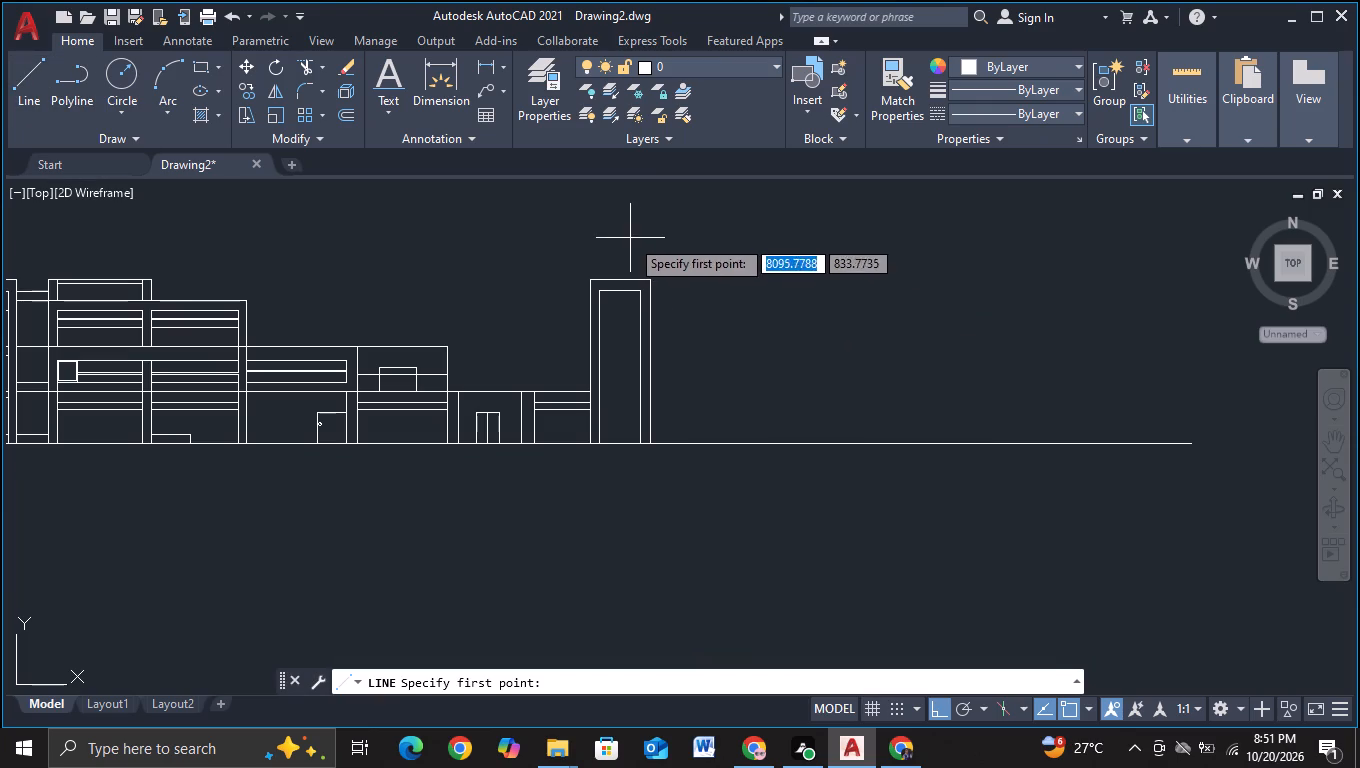
{"action": "left_click", "coordinate": [618, 237]}
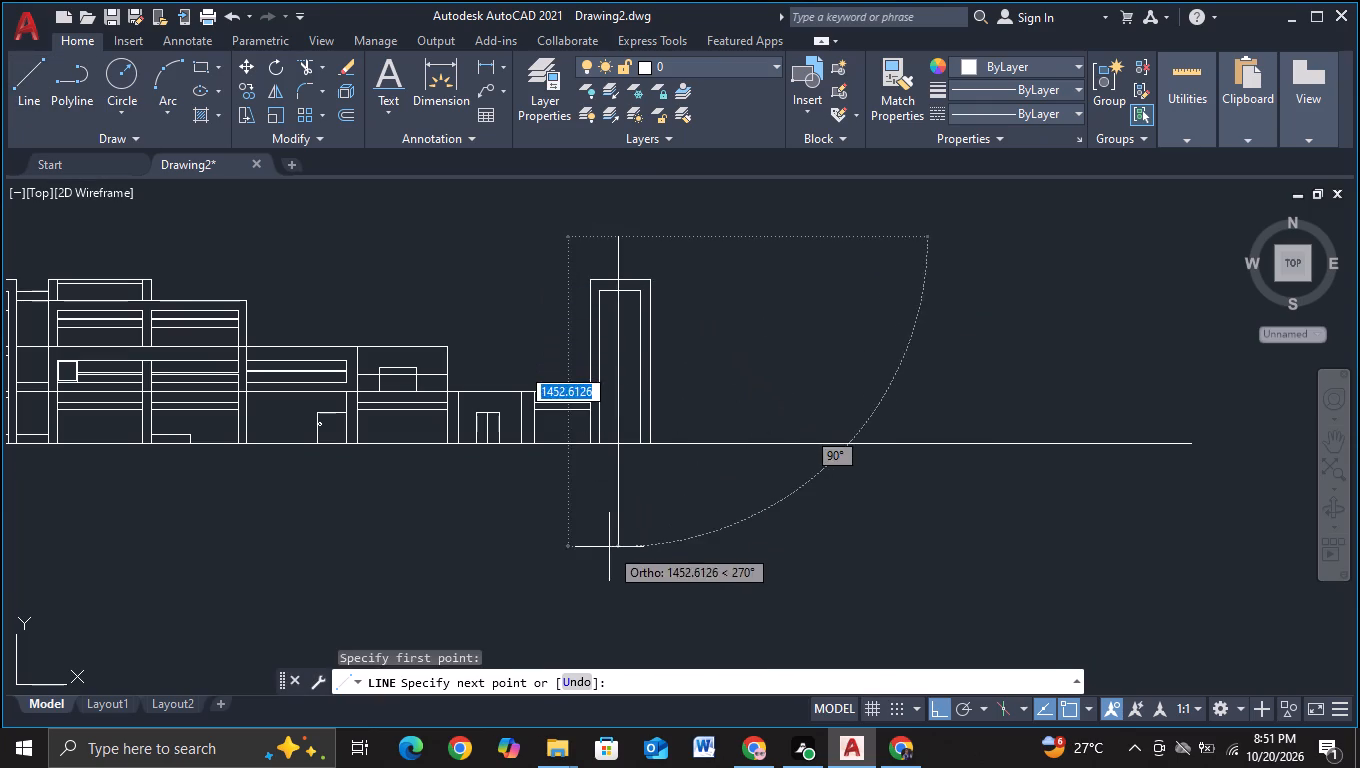
{"action": "left_click", "coordinate": [609, 547]}
{"action": "key", "text": "Escape"}
Trim the tower's middle vertical line above the inner outline's top and below the ground line.
{"action": "left_click", "coordinate": [312, 65]}
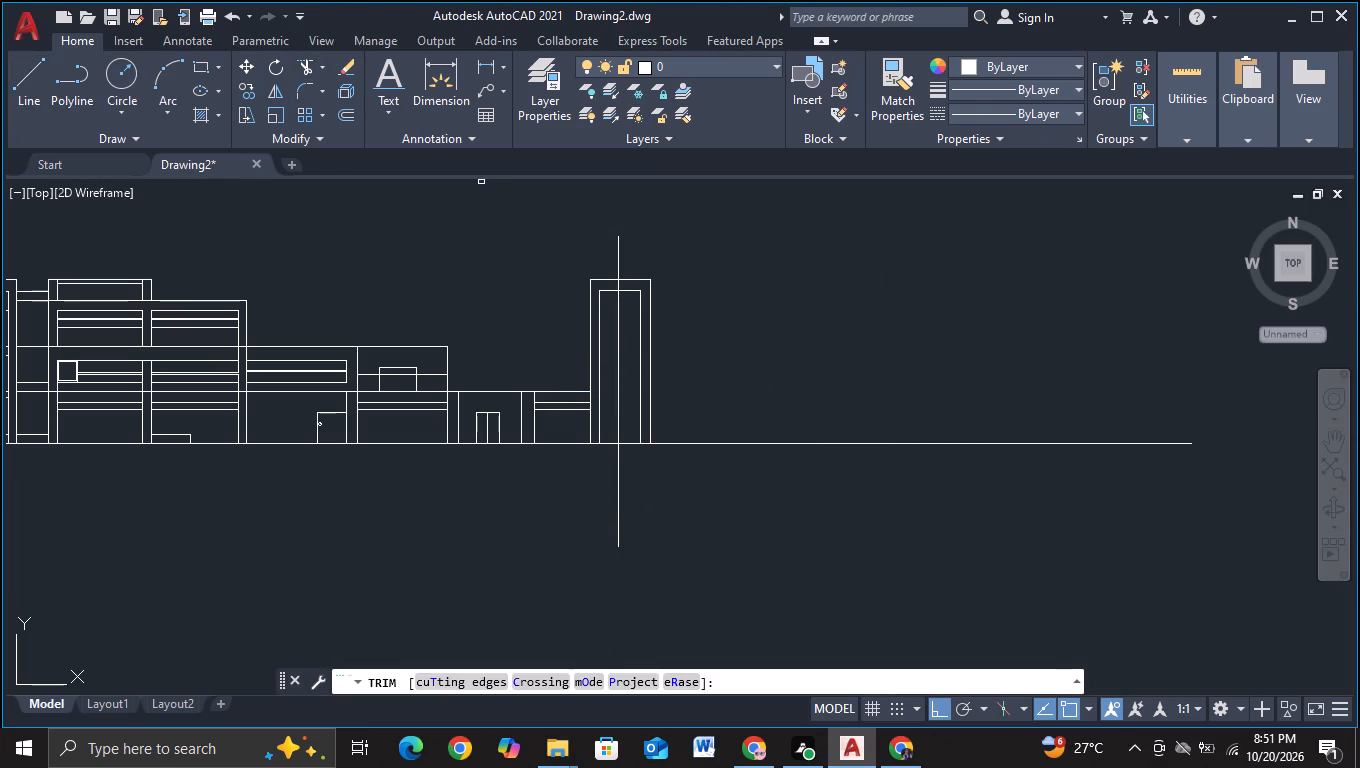
{"action": "left_click_drag", "start_coordinate": [577, 259], "coordinate": [709, 265]}
{"action": "scroll", "coordinate": [643, 273], "scroll_direction": "up", "scroll_amount": 2}
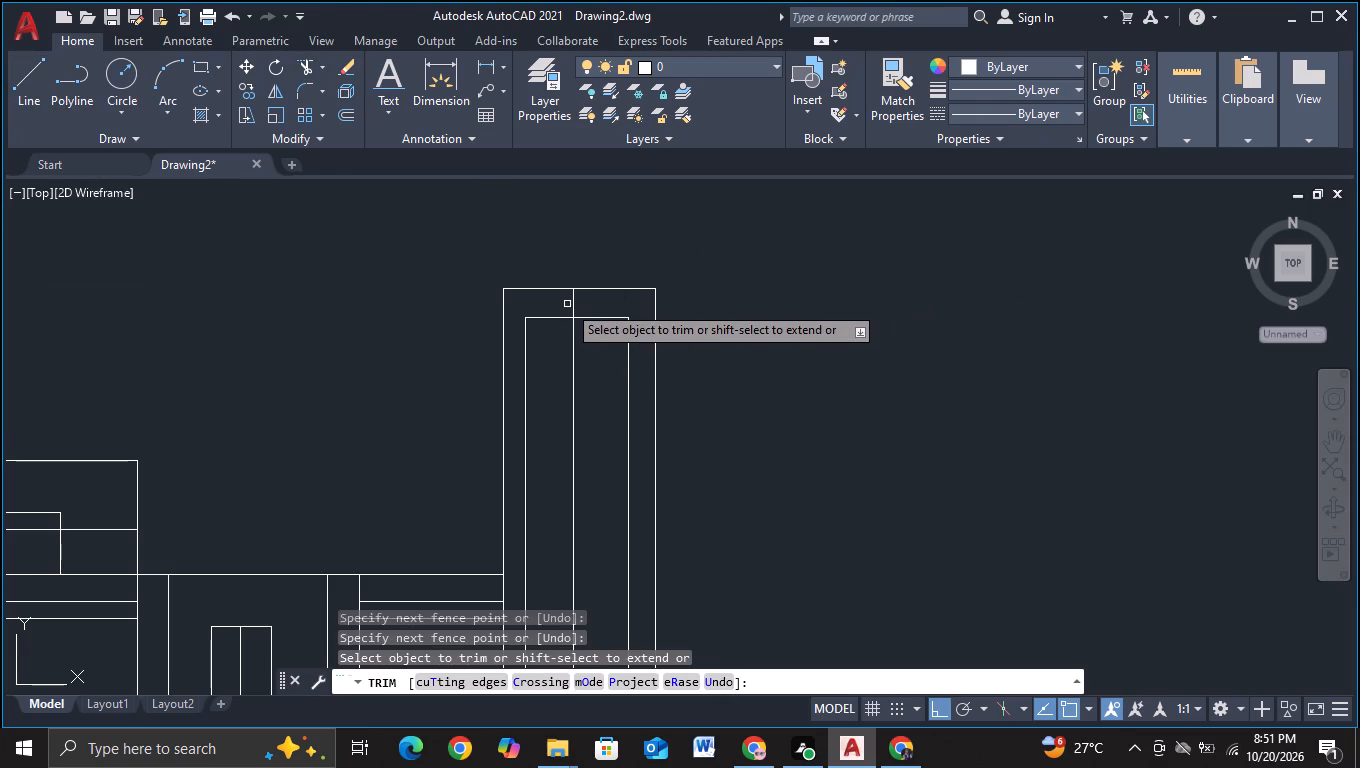
{"action": "left_click", "coordinate": [575, 303]}
{"action": "scroll", "coordinate": [828, 365], "scroll_direction": "down", "scroll_amount": 2}
{"action": "middle_click_drag", "start_coordinate": [817, 453], "coordinate": [833, 350]}
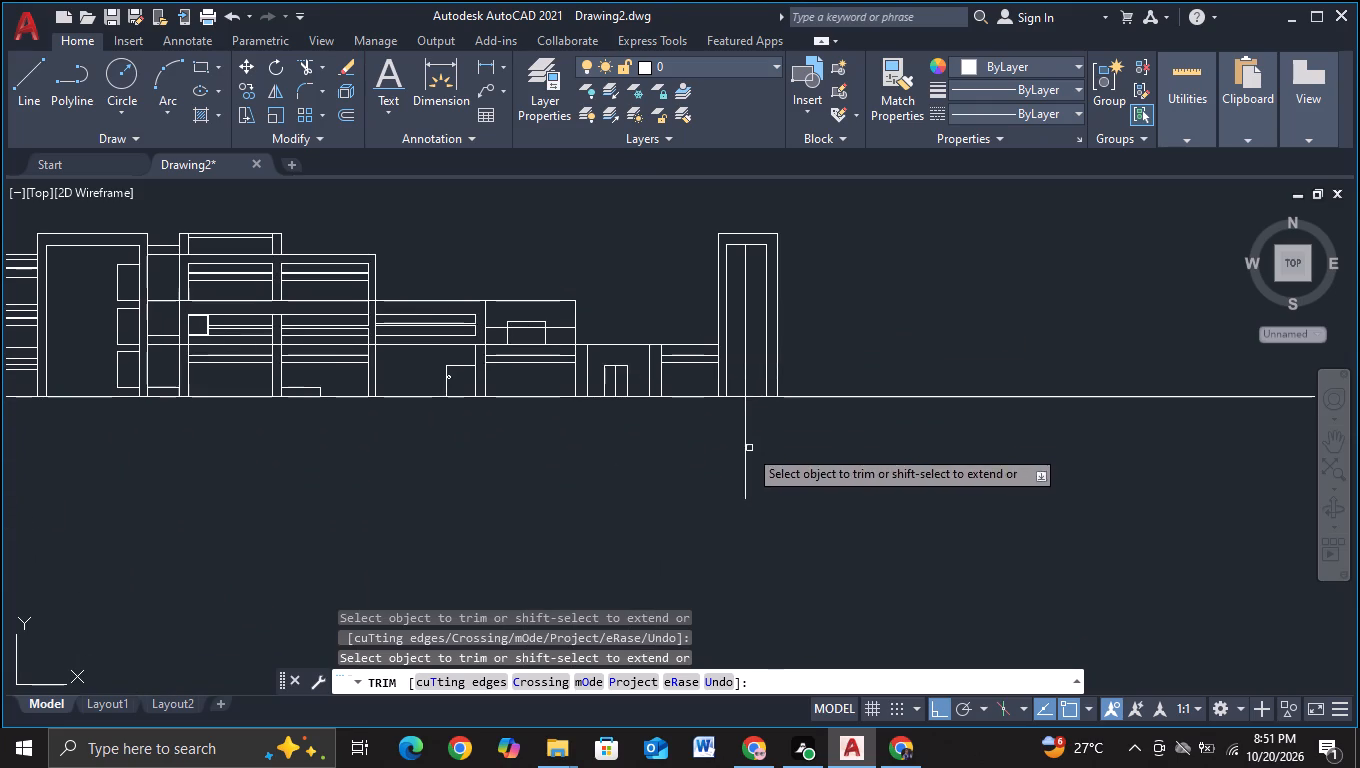
{"action": "left_click_drag", "start_coordinate": [688, 452], "coordinate": [800, 449]}
{"action": "key", "text": "Escape"}
Move the tower's outer right-hand vertical line about 15 units left, closer to the inner outline.
{"action": "scroll", "coordinate": [838, 406], "scroll_direction": "up", "scroll_amount": 2}
{"action": "middle_click_drag", "start_coordinate": [838, 356], "coordinate": [799, 521]}
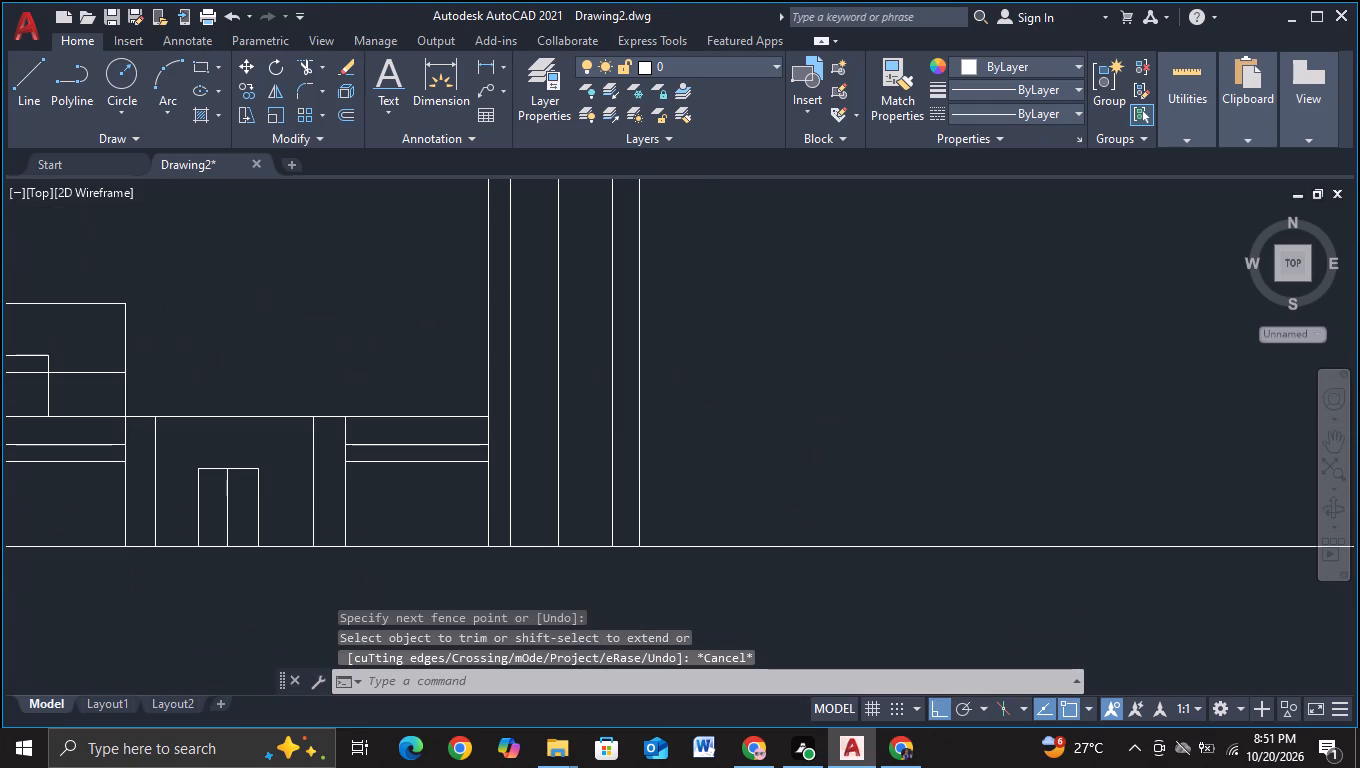
{"action": "left_click", "coordinate": [639, 442]}
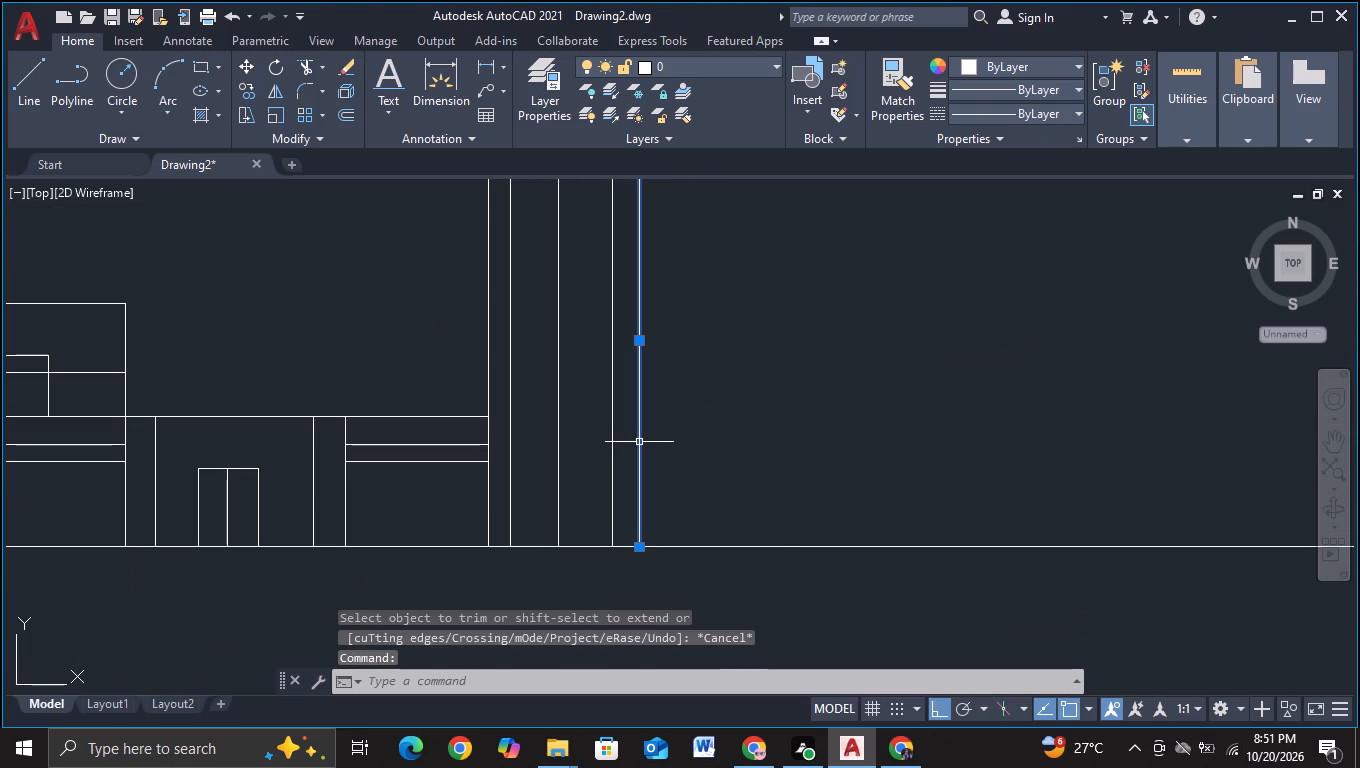
{"action": "key", "text": "m"}
{"action": "left_click", "coordinate": [719, 492]}
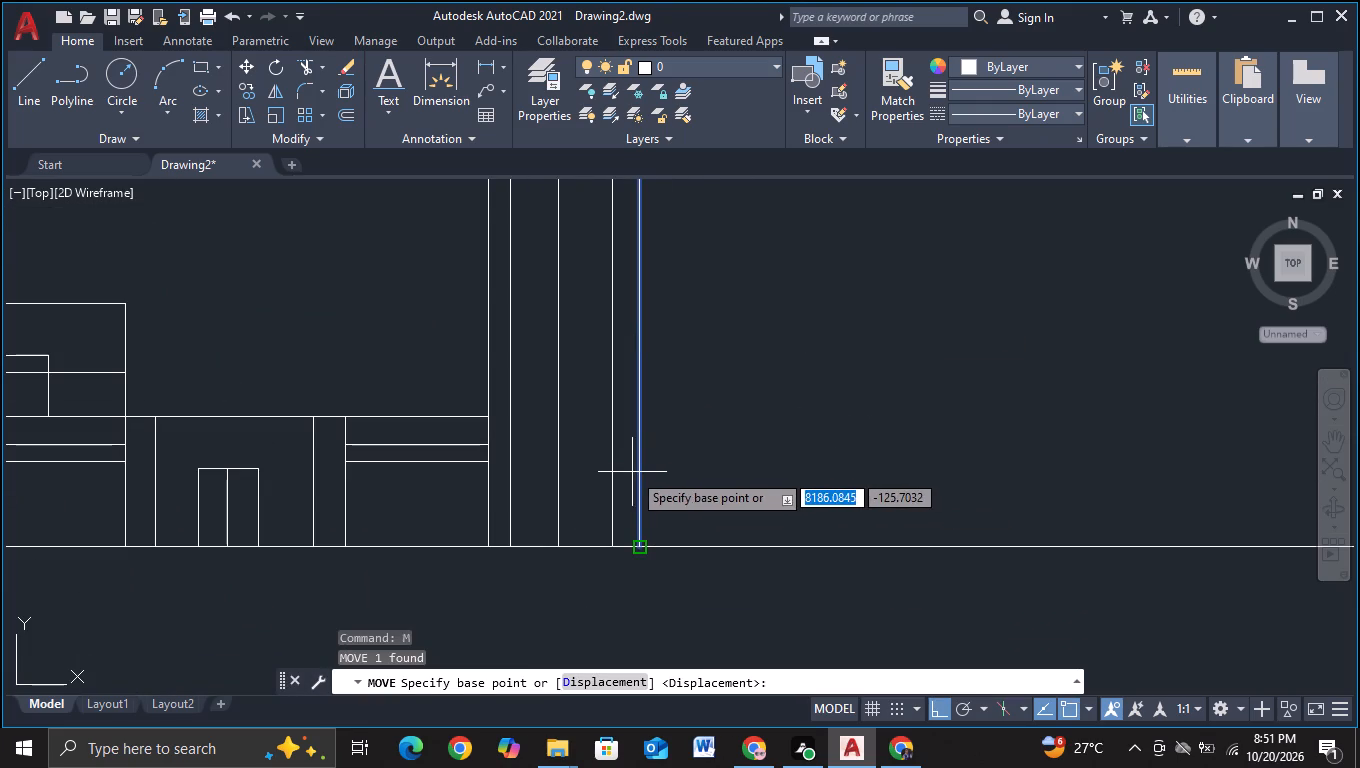
{"action": "left_click", "coordinate": [637, 468]}
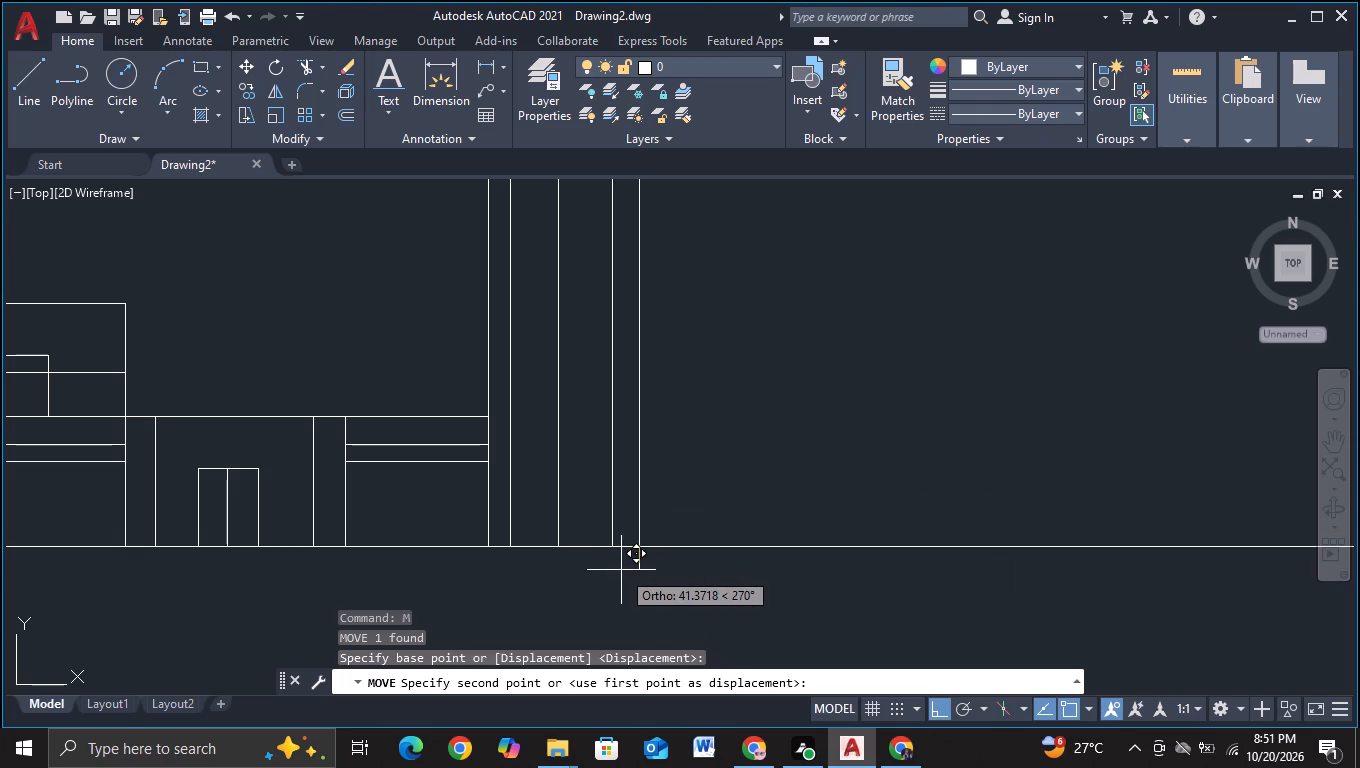
{"action": "scroll", "coordinate": [615, 576], "scroll_direction": "up", "scroll_amount": 1}
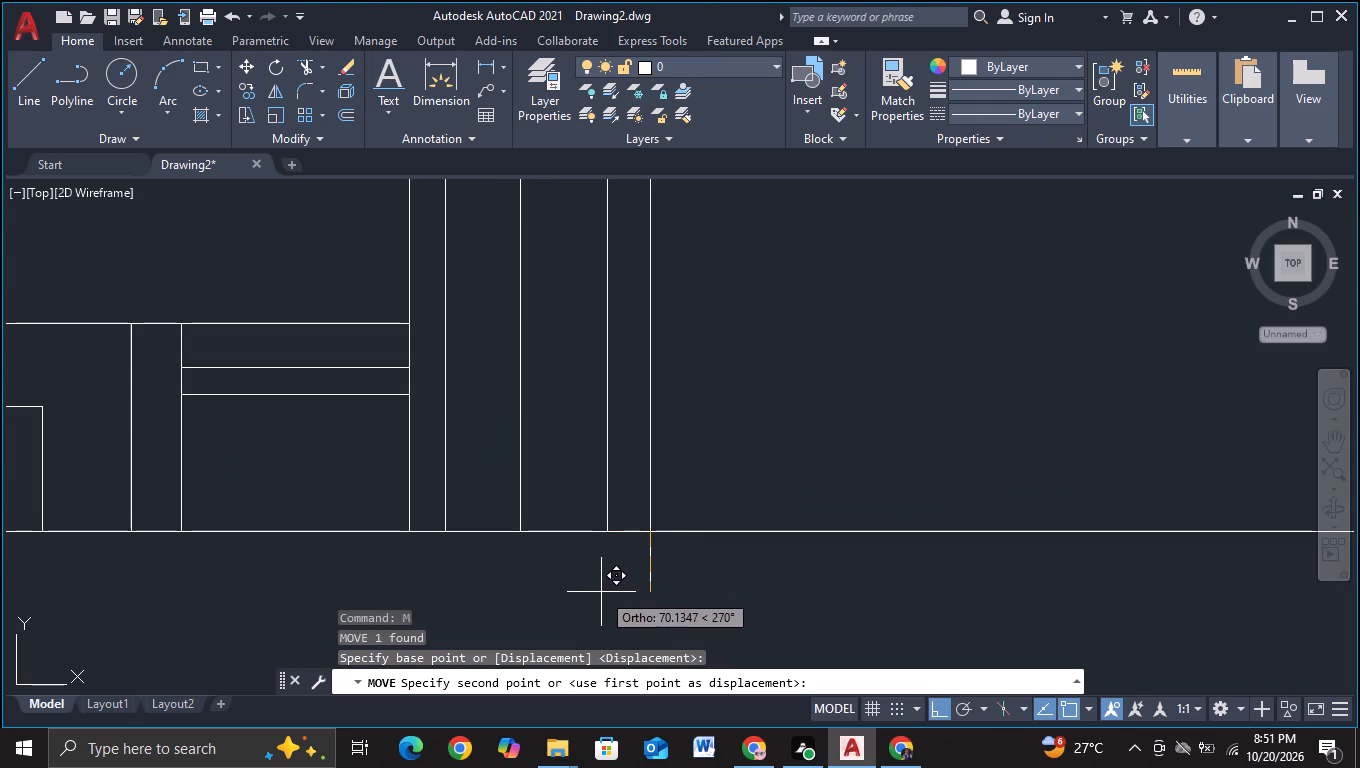
{"action": "scroll", "coordinate": [590, 585], "scroll_direction": "up", "scroll_amount": 2}
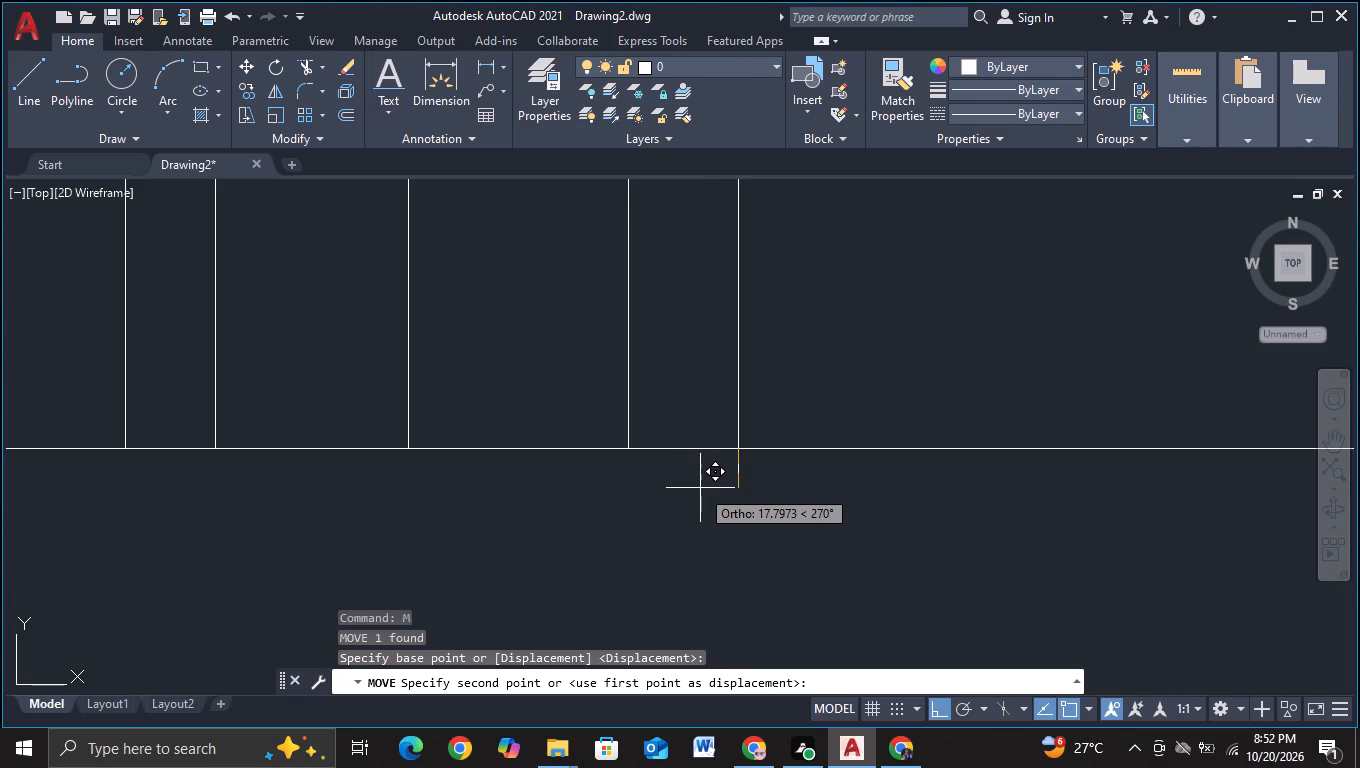
{"action": "scroll", "coordinate": [700, 486], "scroll_direction": "up", "scroll_amount": 1}
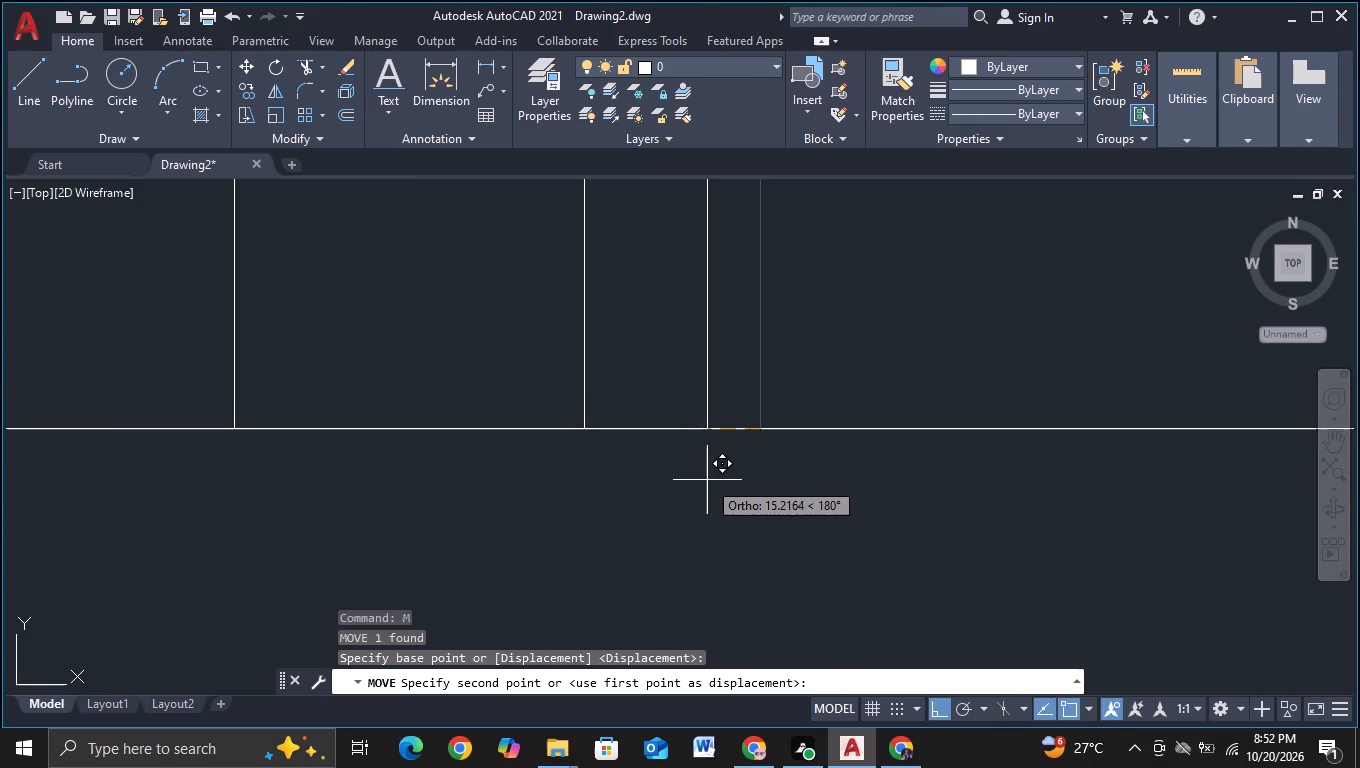
{"action": "left_click", "coordinate": [707, 480]}
Trim the stub of the tower's top line that projects past its outer right-hand vertical.
{"action": "scroll", "coordinate": [707, 480], "scroll_direction": "down", "scroll_amount": 6}
{"action": "middle_click_drag", "start_coordinate": [833, 485], "coordinate": [835, 519]}
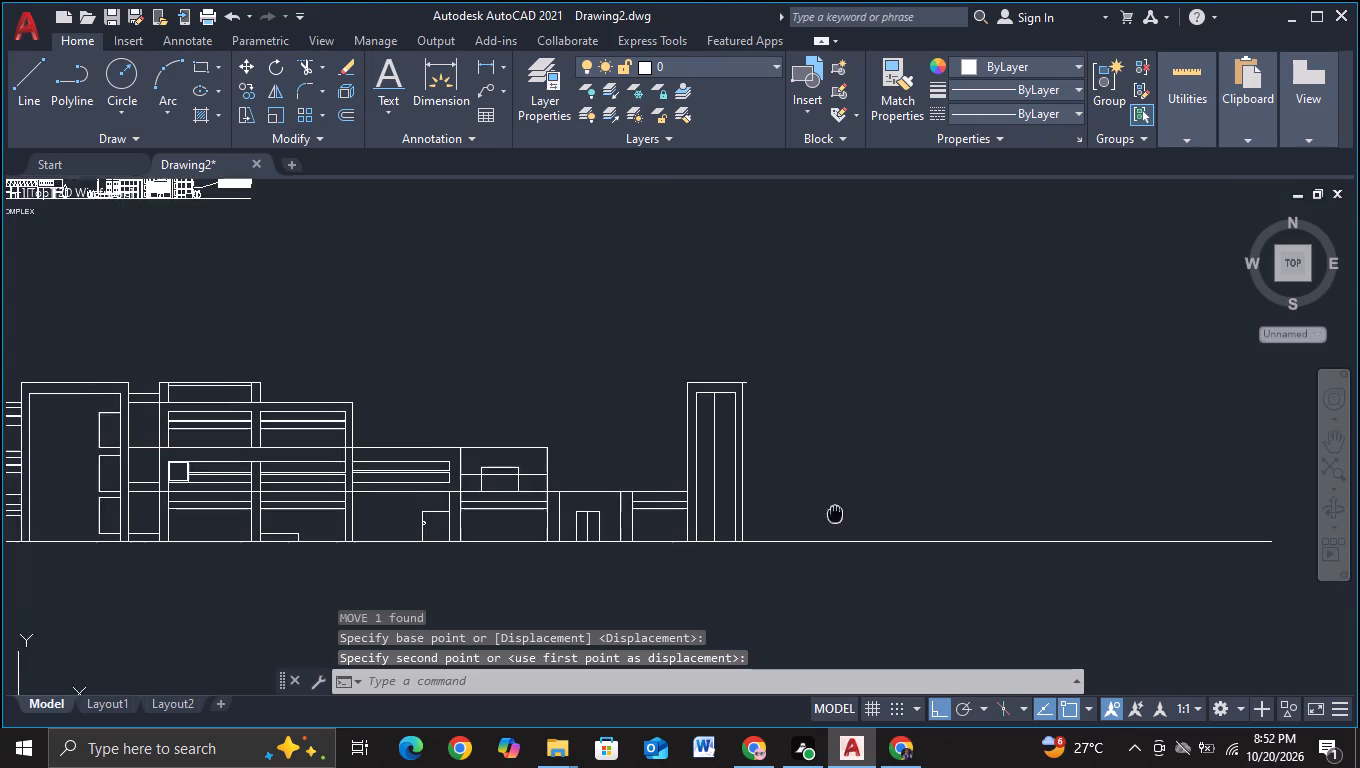
{"action": "middle_click_drag", "start_coordinate": [835, 519], "coordinate": [832, 535]}
{"action": "scroll", "coordinate": [813, 495], "scroll_direction": "up", "scroll_amount": 2}
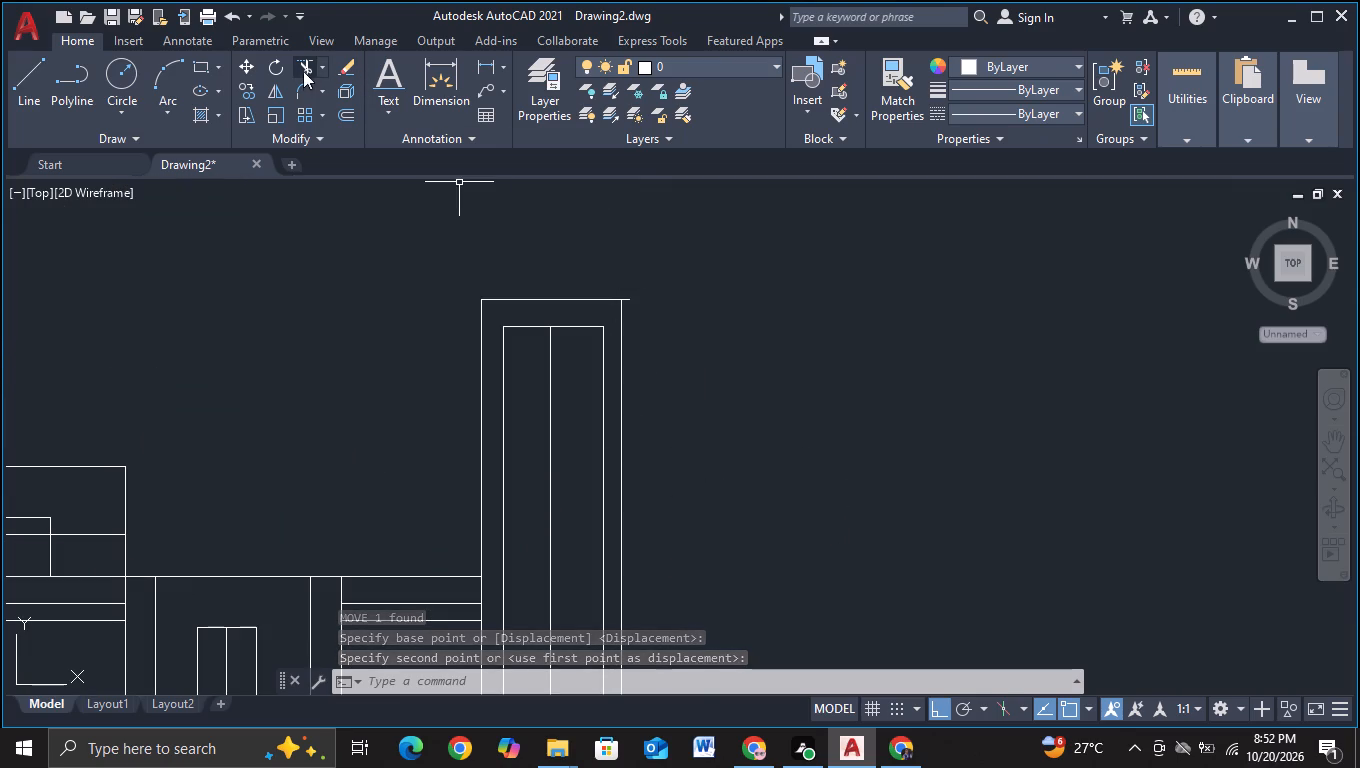
{"action": "left_click", "coordinate": [303, 70]}
{"action": "left_click", "coordinate": [629, 299]}
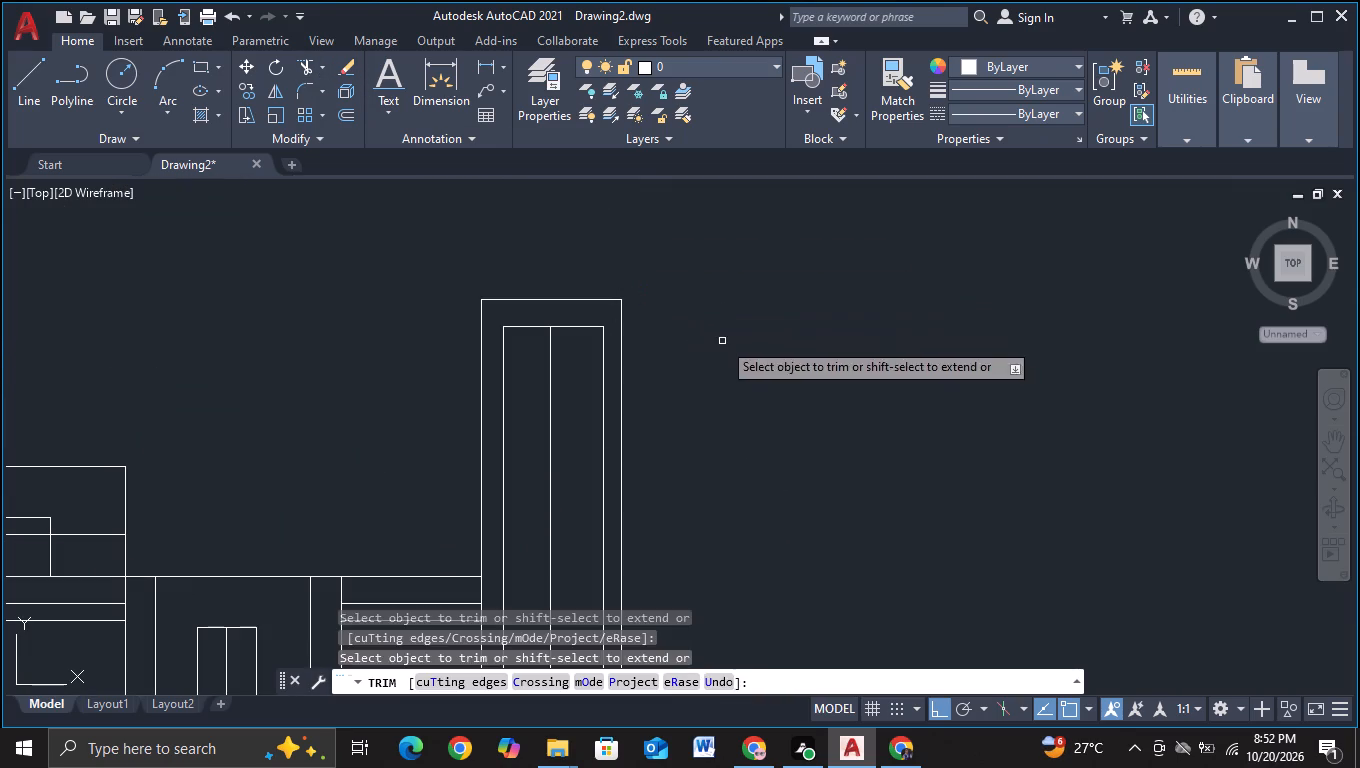
{"action": "key", "text": "Escape"}
{"action": "key", "text": "Escape"}
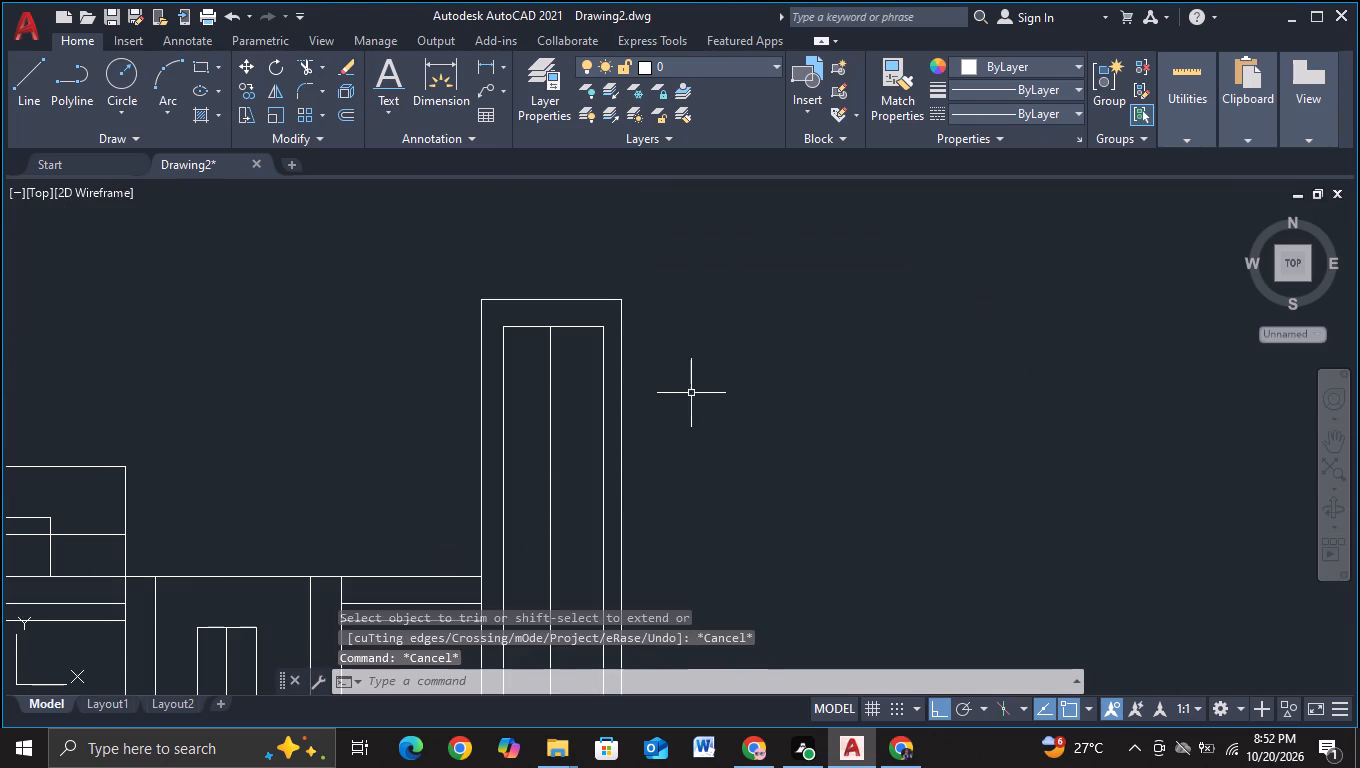
Draw a horizontal line across the upper part of the tower, extending beyond both of its sides.
{"action": "left_click_drag", "start_coordinate": [38, 100], "coordinate": [24, 92]}
{"action": "middle_click_drag", "start_coordinate": [260, 401], "coordinate": [260, 392]}
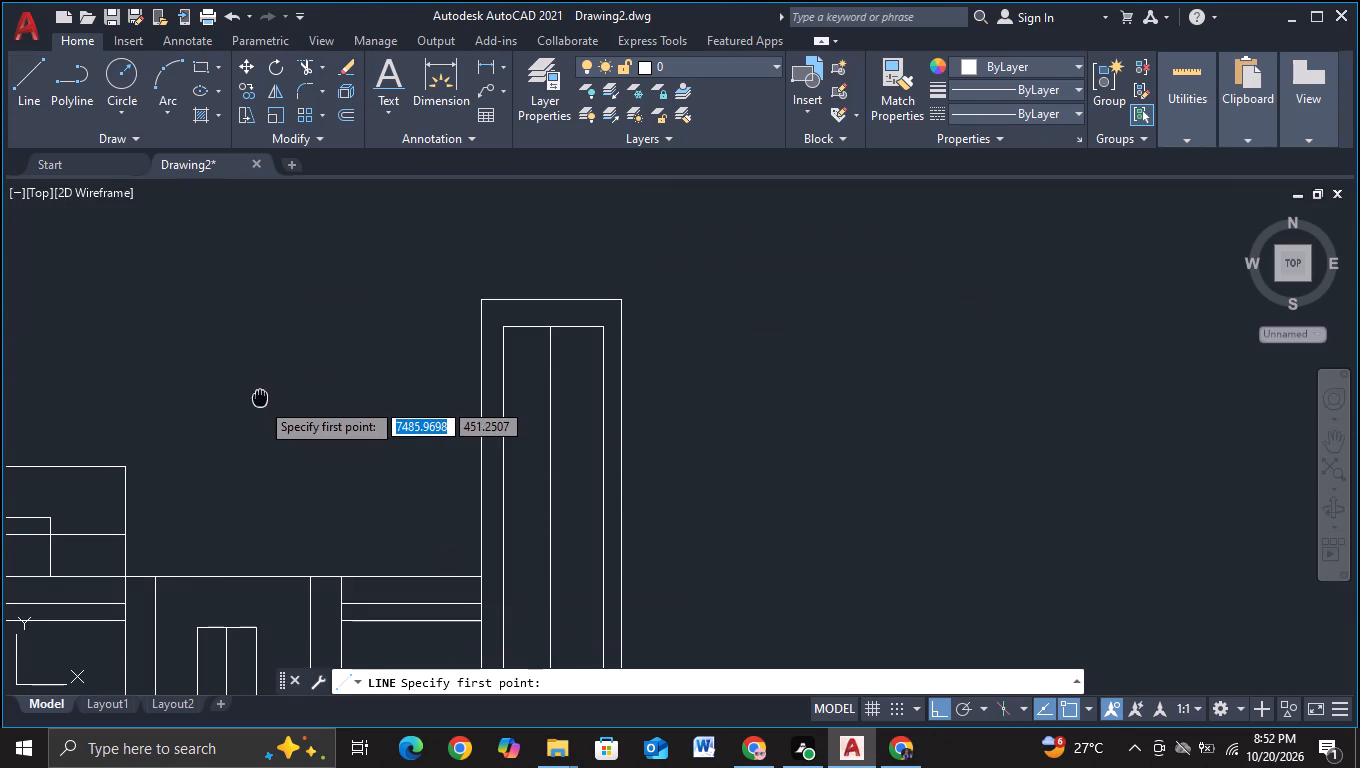
{"action": "middle_click_drag", "start_coordinate": [260, 392], "coordinate": [263, 366]}
{"action": "left_click", "coordinate": [426, 380]}
{"action": "left_click", "coordinate": [802, 385]}
{"action": "key", "text": "Escape"}
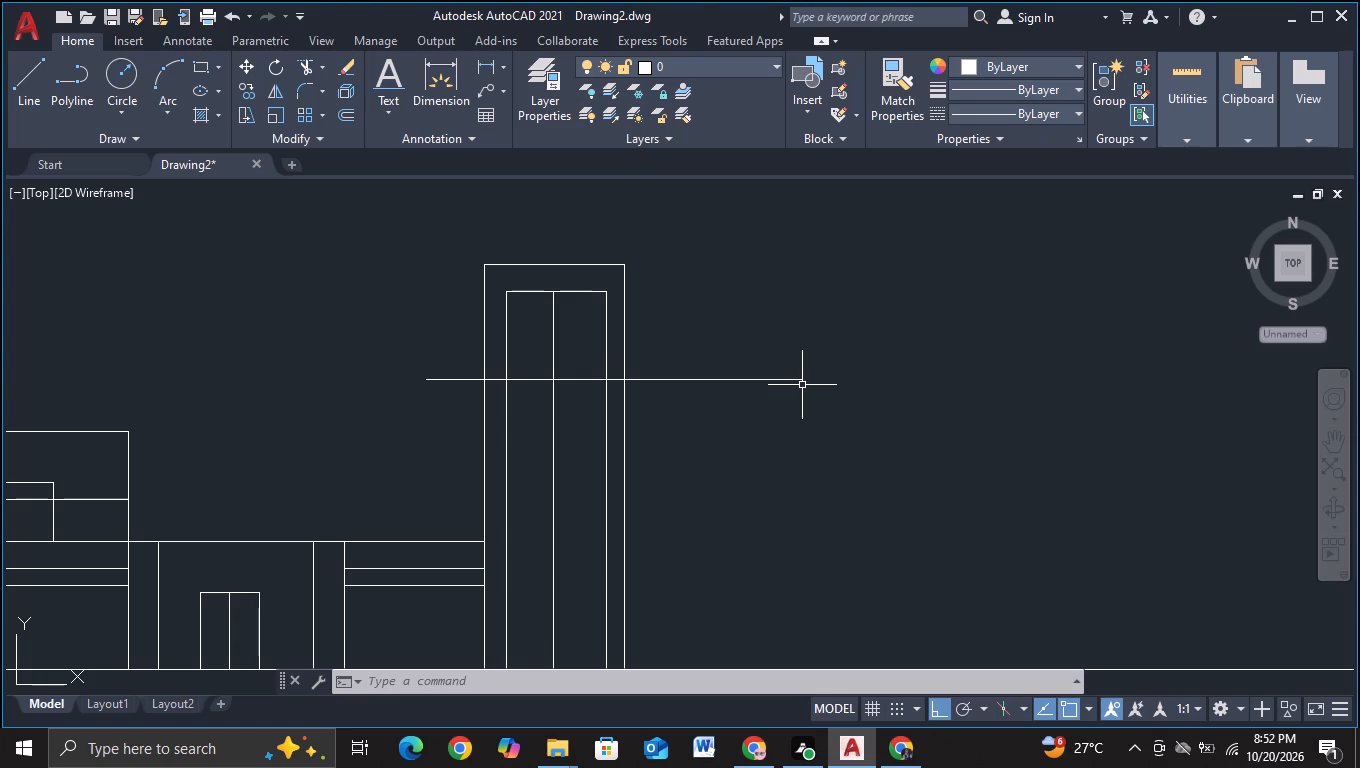
Trim the upper horizontal line on both sides so it spans only between the tower's inner outline verticals.
{"action": "key", "text": "Escape"}
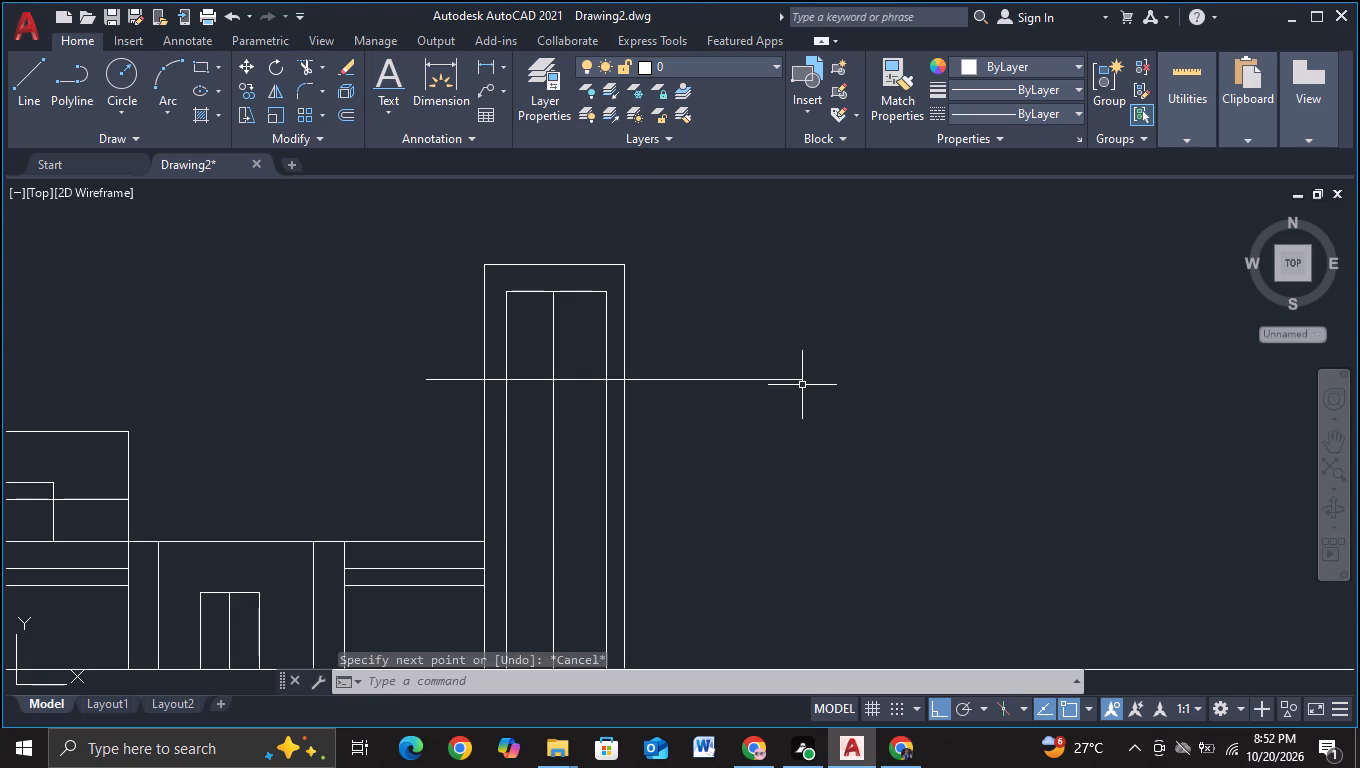
{"action": "left_click", "coordinate": [295, 69]}
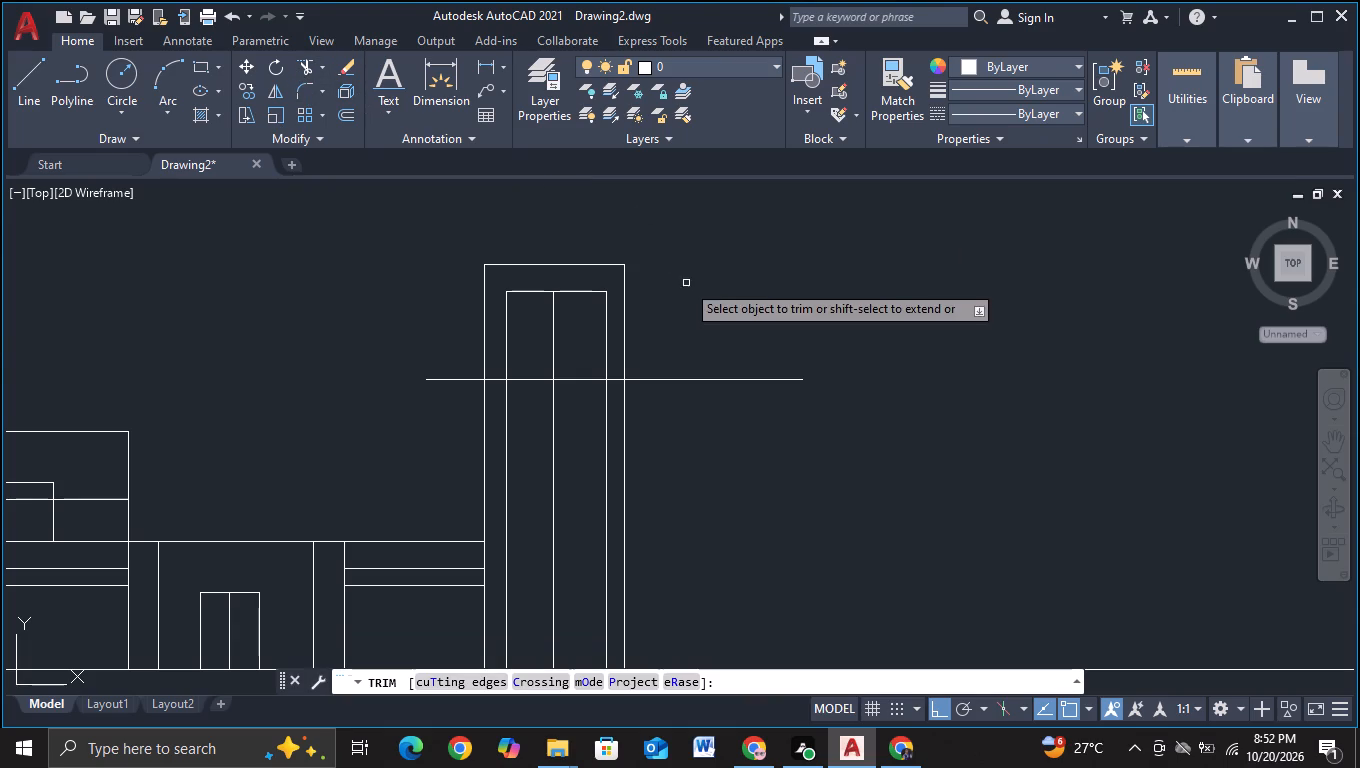
{"action": "left_click_drag", "start_coordinate": [716, 329], "coordinate": [730, 455]}
{"action": "scroll", "coordinate": [636, 407], "scroll_direction": "up", "scroll_amount": 2}
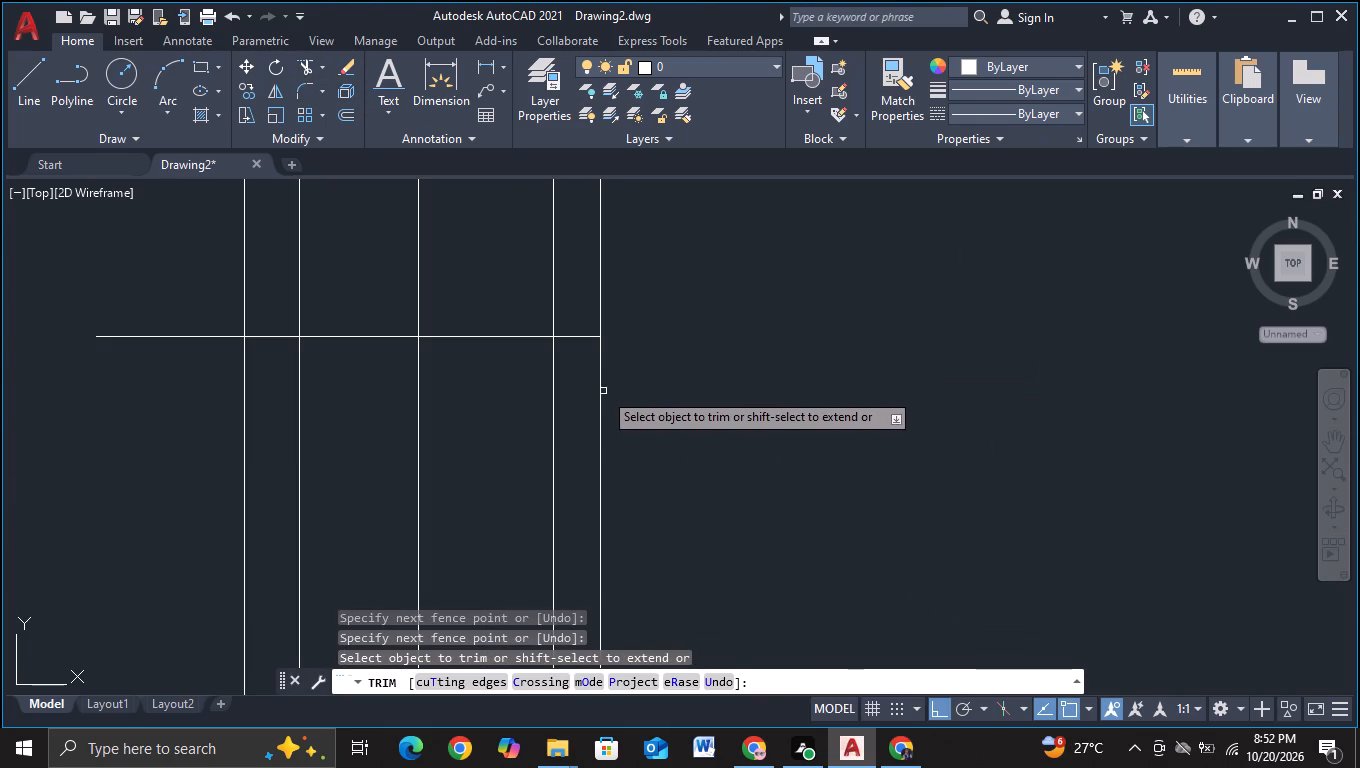
{"action": "left_click", "coordinate": [577, 335]}
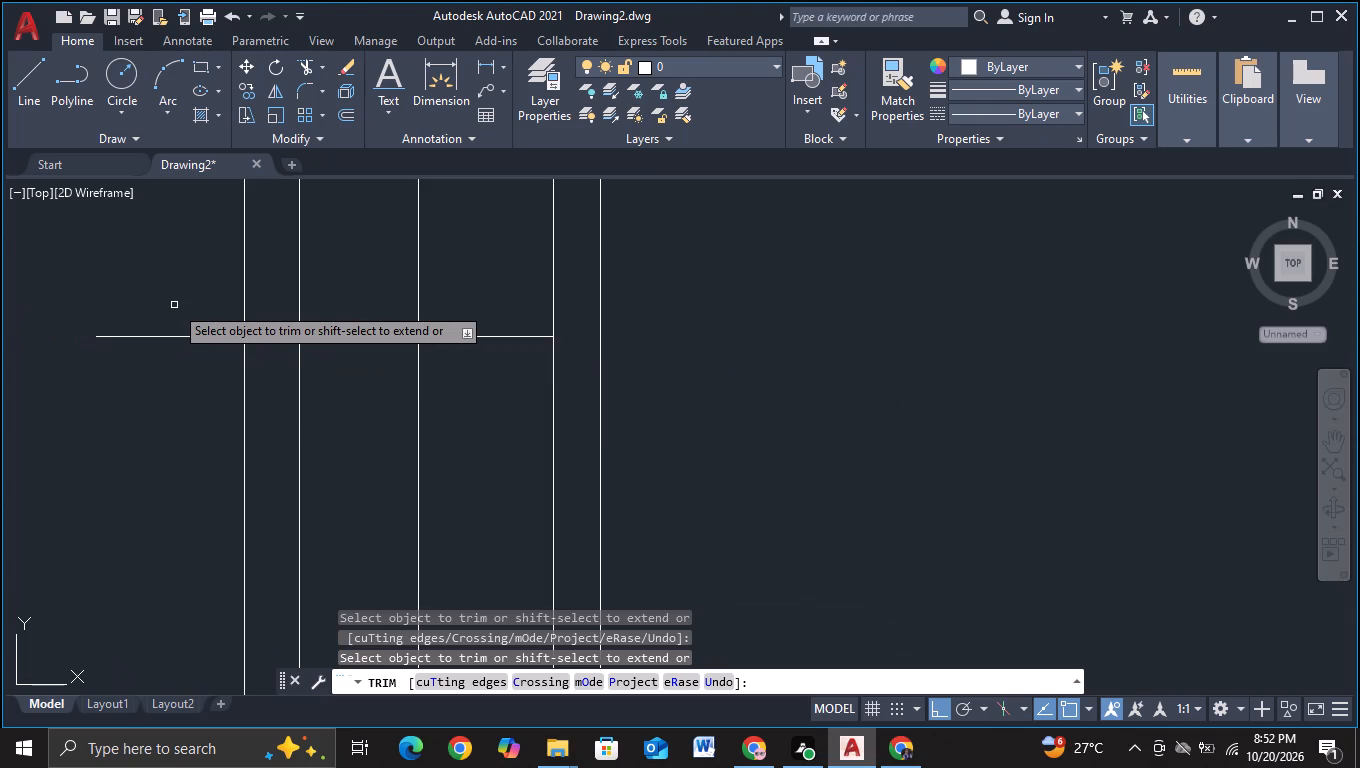
{"action": "left_click_drag", "start_coordinate": [174, 305], "coordinate": [174, 414]}
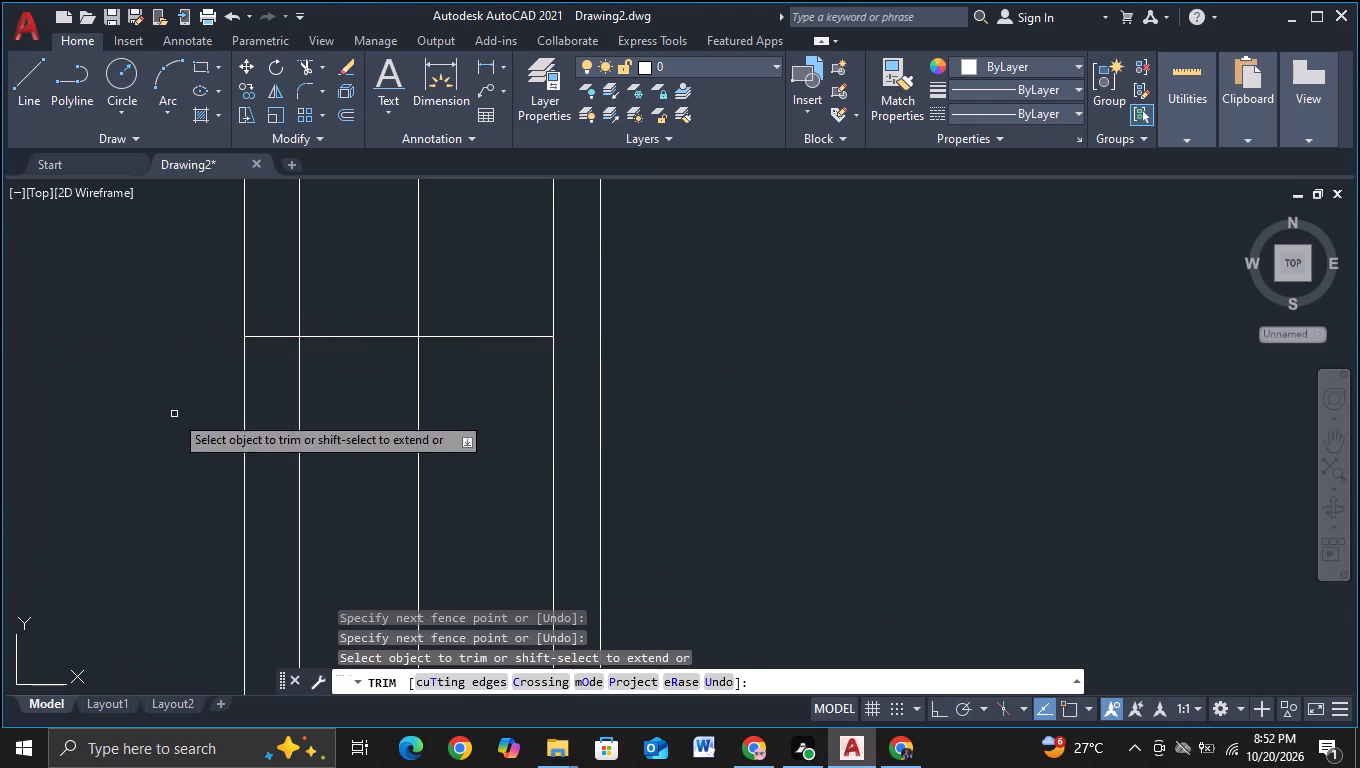
{"action": "left_click", "coordinate": [249, 334]}
{"action": "scroll", "coordinate": [655, 326], "scroll_direction": "down", "scroll_amount": 2}
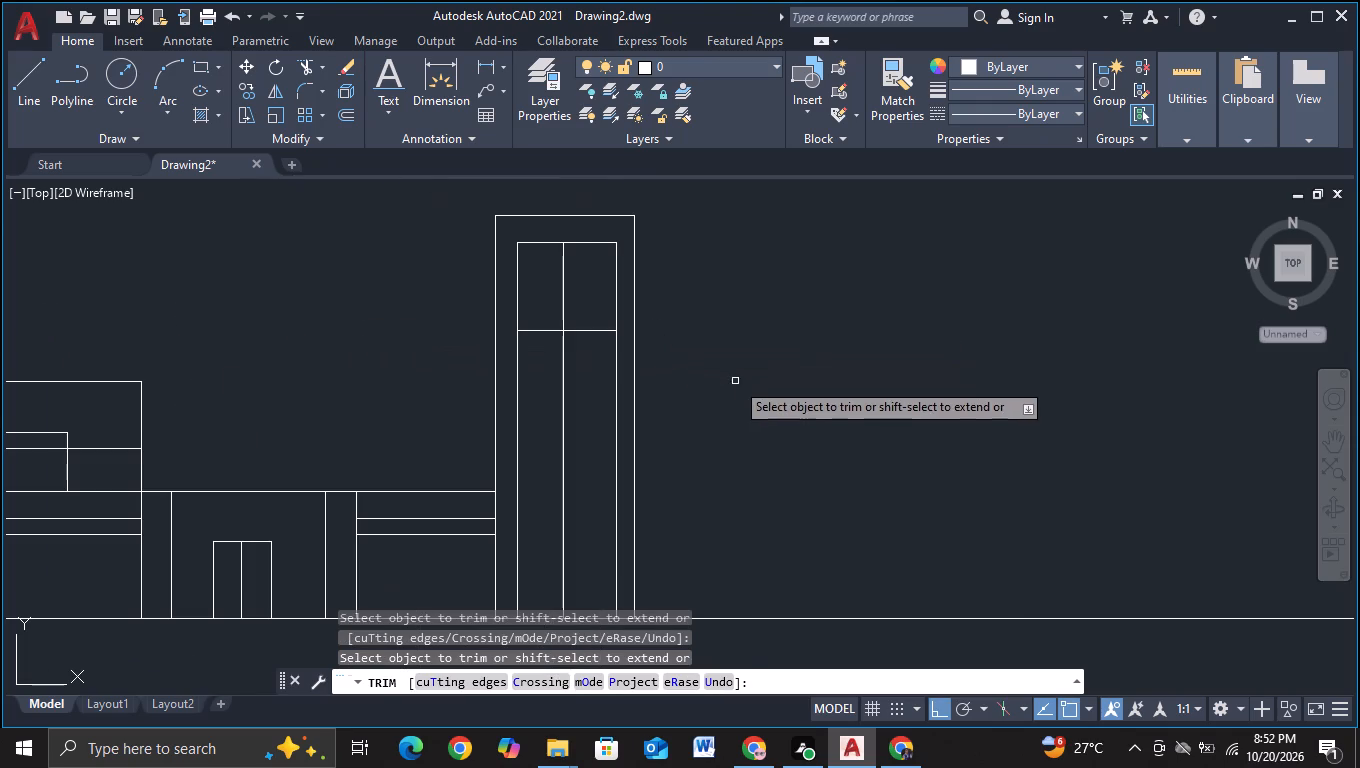
{"action": "middle_click_drag", "start_coordinate": [746, 339], "coordinate": [745, 321]}
{"action": "key", "text": "Escape"}
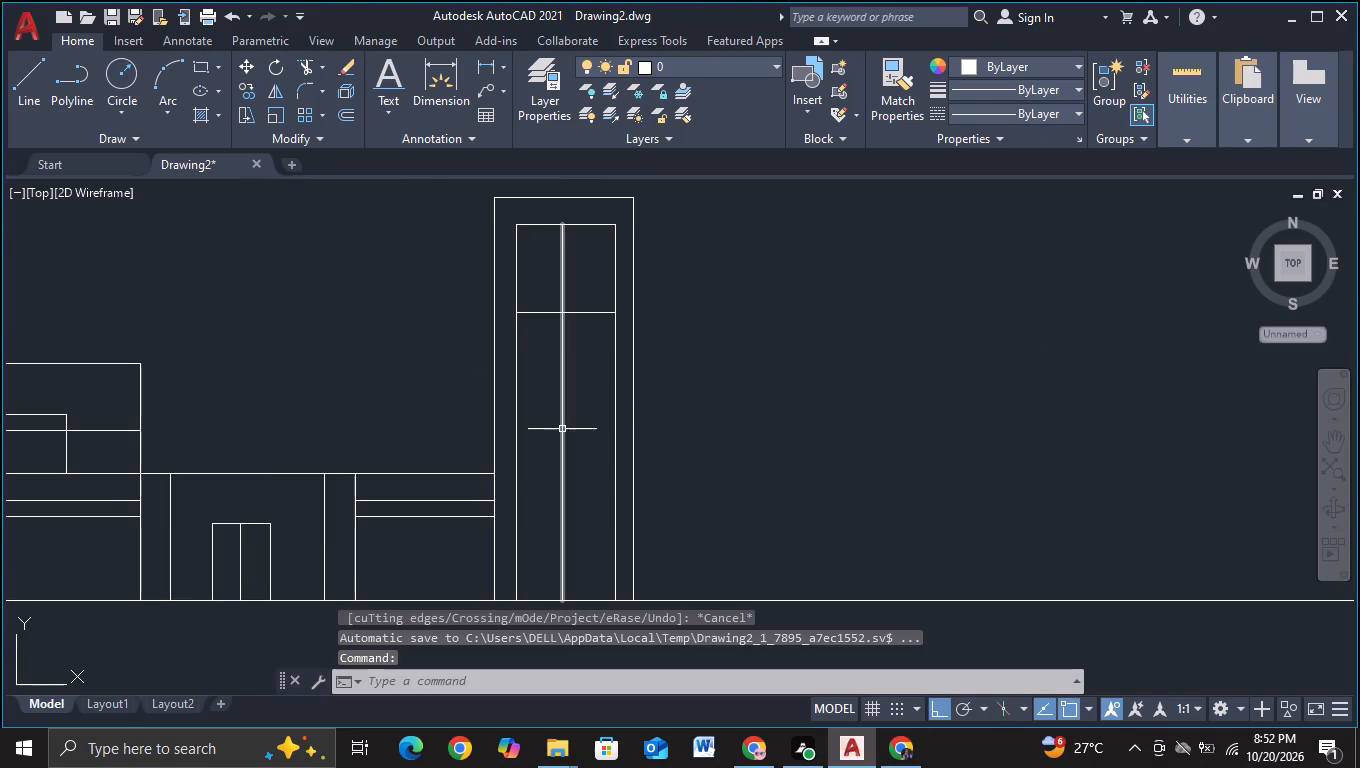
Move the tower's middle vertical line slightly right within the inner outline.
{"action": "left_click", "coordinate": [563, 428]}
{"action": "key", "text": "m"}
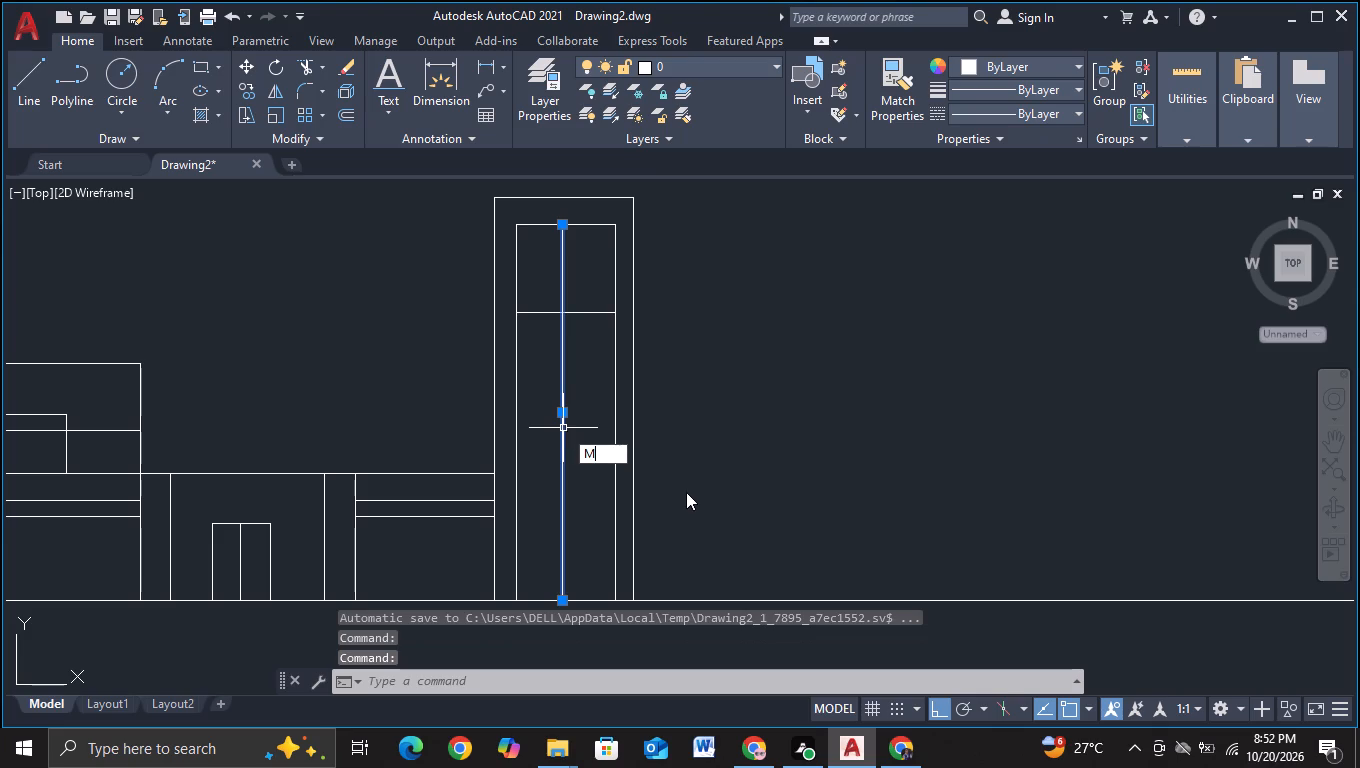
{"action": "left_click", "coordinate": [686, 473]}
{"action": "left_click", "coordinate": [553, 463]}
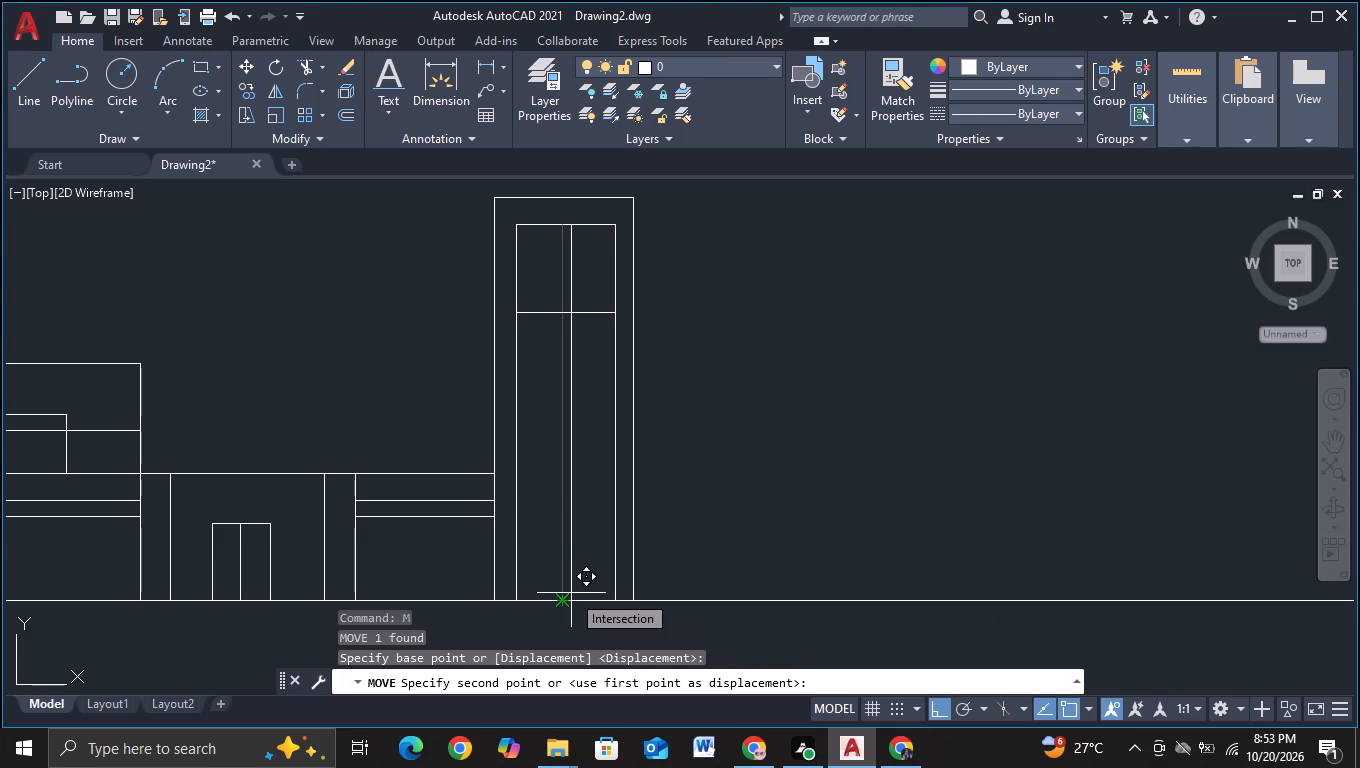
{"action": "key", "text": "F3"}
{"action": "left_click", "coordinate": [571, 593]}
{"action": "key", "text": "Escape"}
Move the tower's middle vertical line about 15 units left, toward the centre of the inner outline.
{"action": "middle_click_drag", "start_coordinate": [745, 528], "coordinate": [745, 525]}
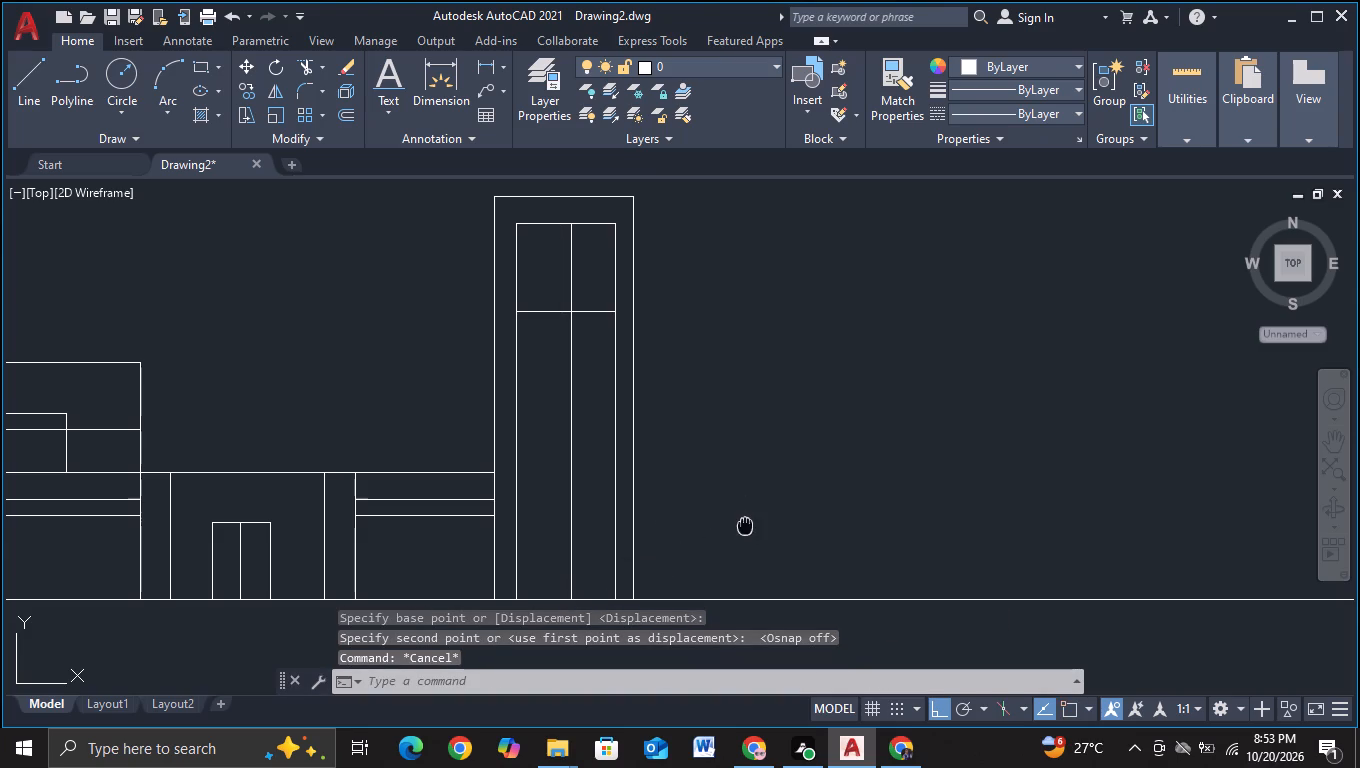
{"action": "middle_click_drag", "start_coordinate": [745, 525], "coordinate": [798, 452]}
{"action": "scroll", "coordinate": [773, 456], "scroll_direction": "down", "scroll_amount": 1}
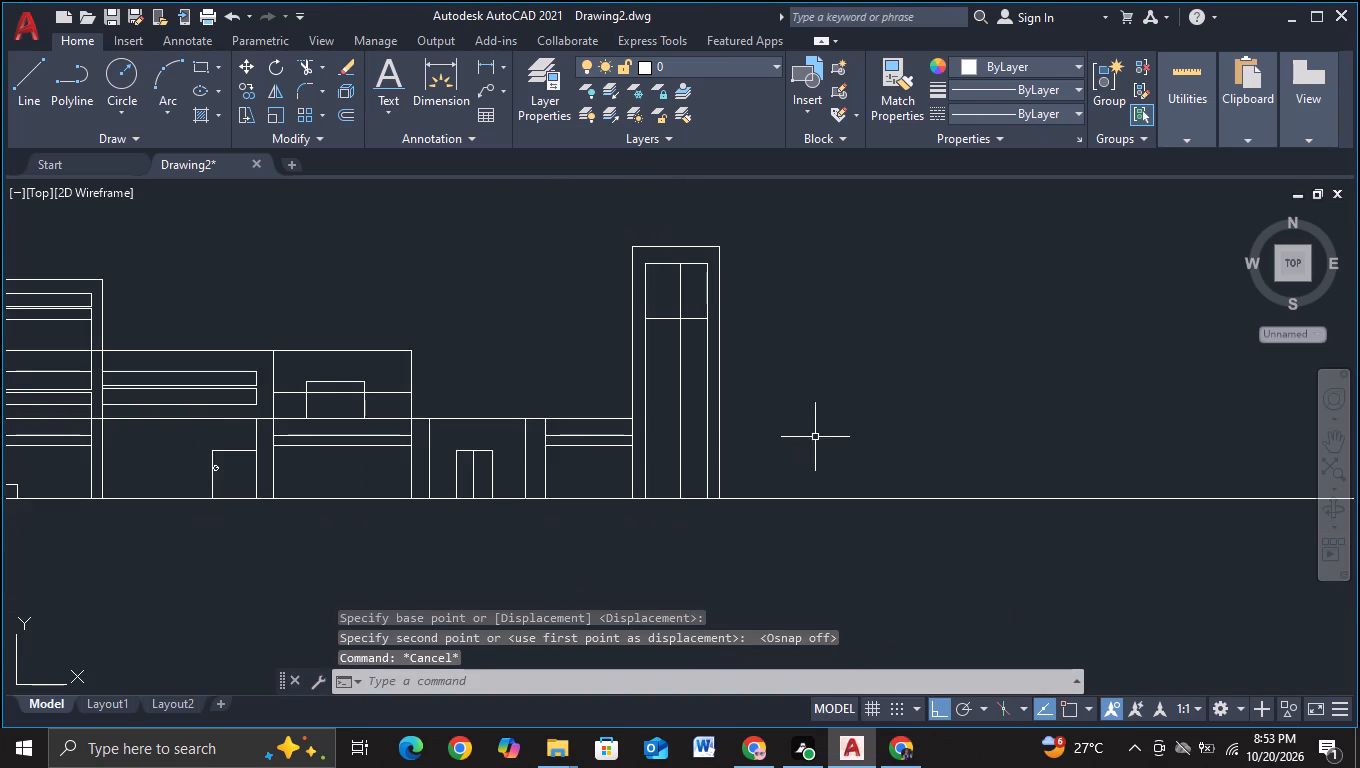
{"action": "scroll", "coordinate": [816, 437], "scroll_direction": "down", "scroll_amount": 1}
{"action": "middle_click_drag", "start_coordinate": [816, 437], "coordinate": [860, 494]}
{"action": "scroll", "coordinate": [860, 494], "scroll_direction": "up", "scroll_amount": 2}
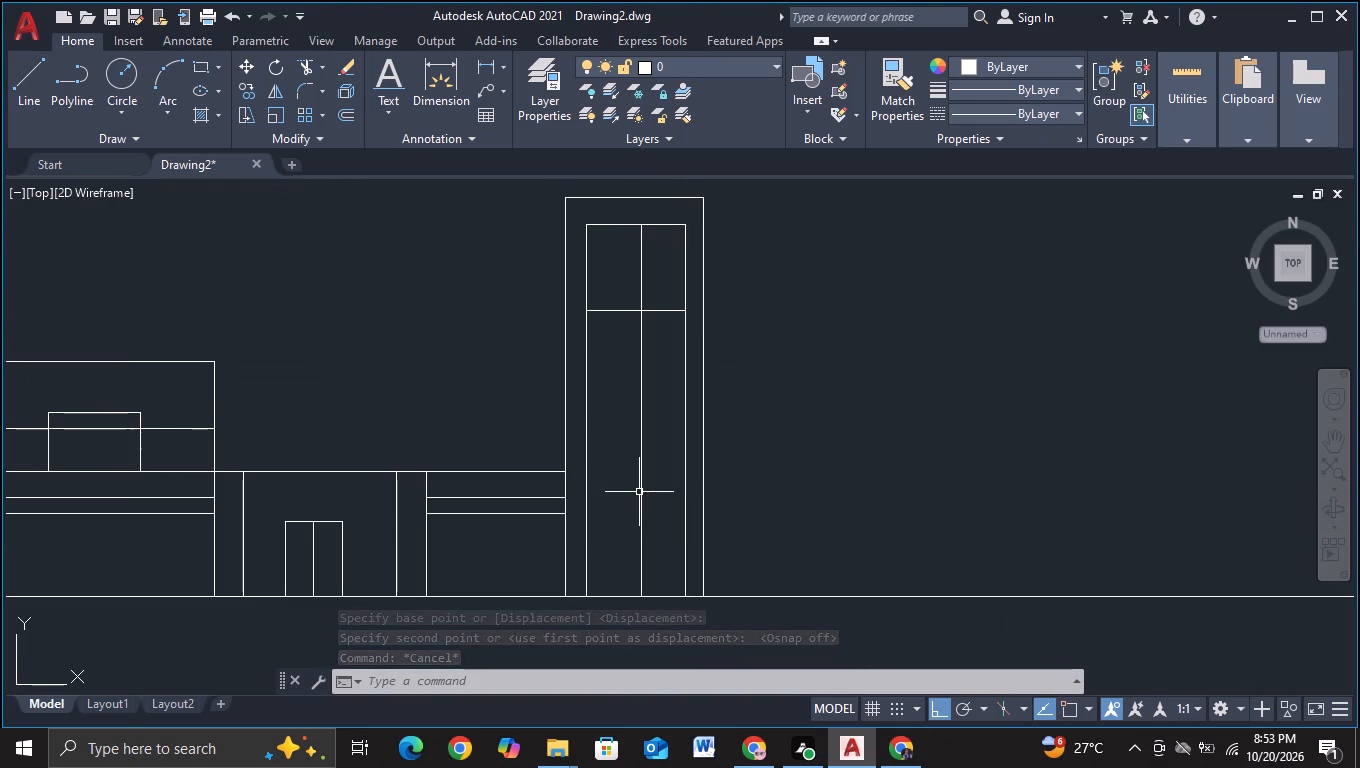
{"action": "left_click", "coordinate": [639, 492]}
{"action": "key", "text": "m"}
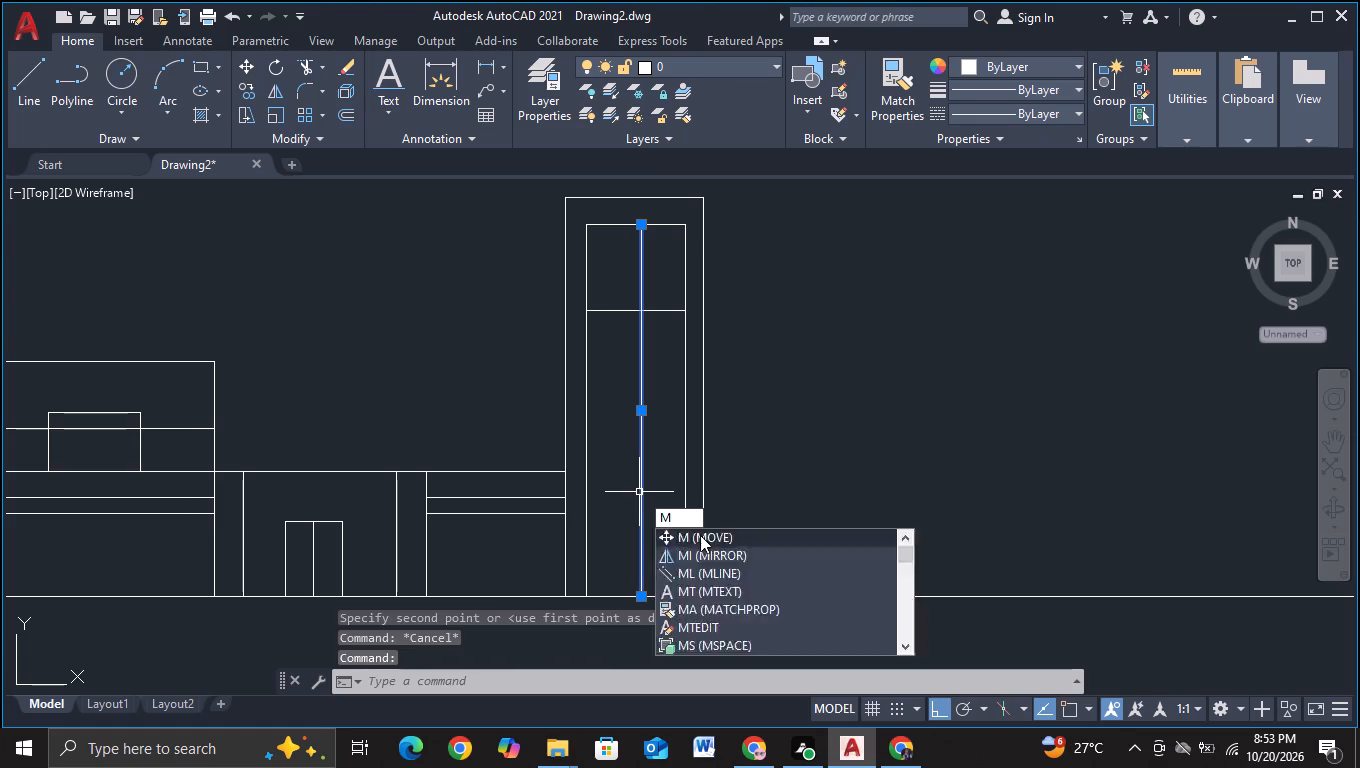
{"action": "left_click", "coordinate": [700, 535]}
{"action": "left_click", "coordinate": [645, 471]}
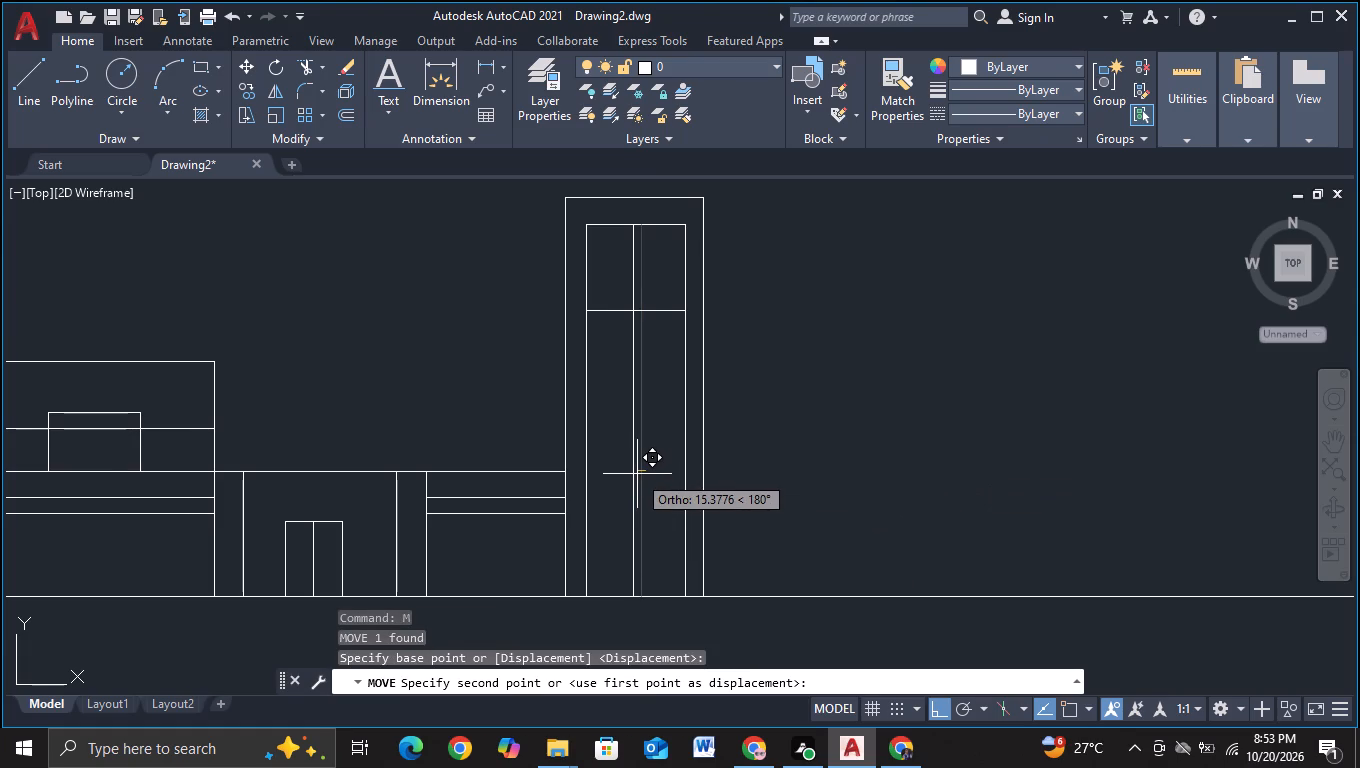
{"action": "left_click", "coordinate": [638, 474]}
Copy the tower's horizontal divider straight down five times: two closely spaced pairs, the first about 169 units below, and one line just above the ground.
{"action": "scroll", "coordinate": [742, 471], "scroll_direction": "down", "scroll_amount": 1}
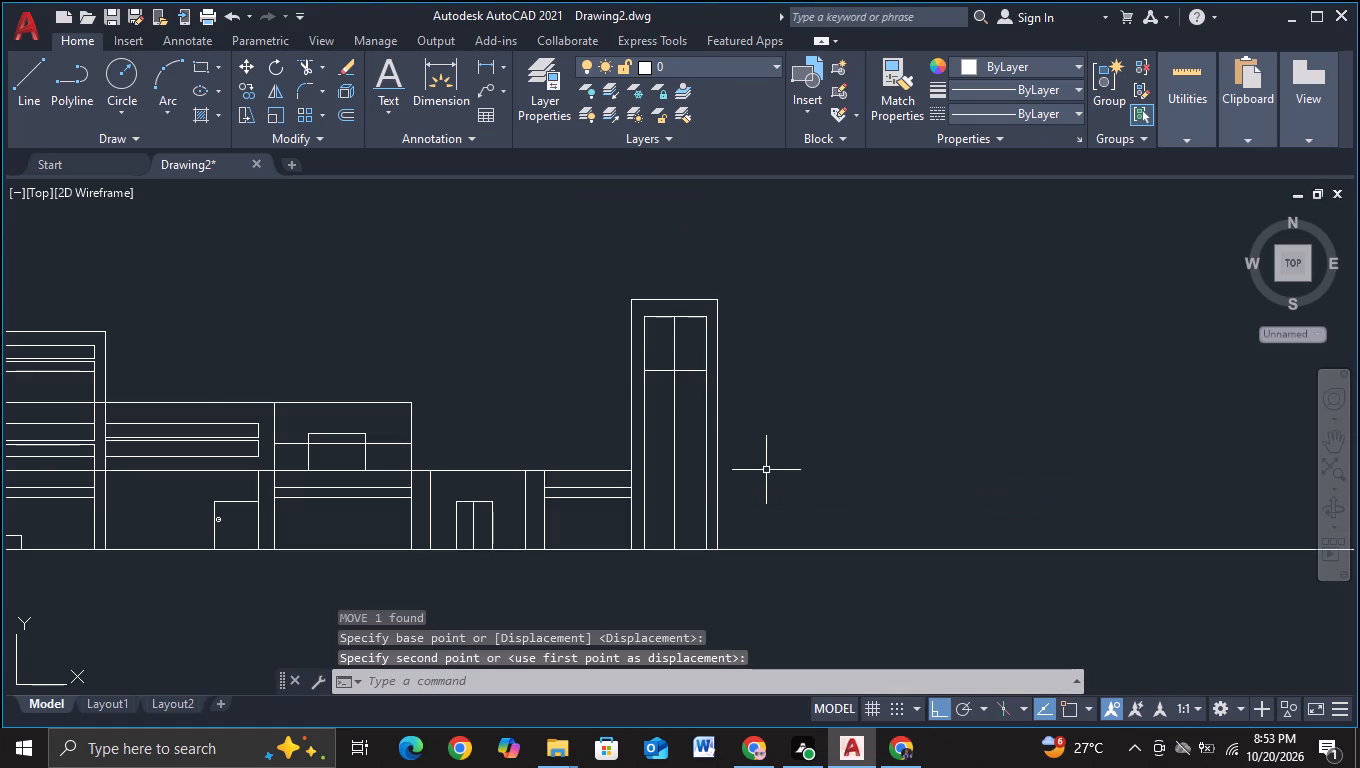
{"action": "middle_click_drag", "start_coordinate": [813, 477], "coordinate": [820, 418]}
{"action": "left_click", "coordinate": [698, 314]}
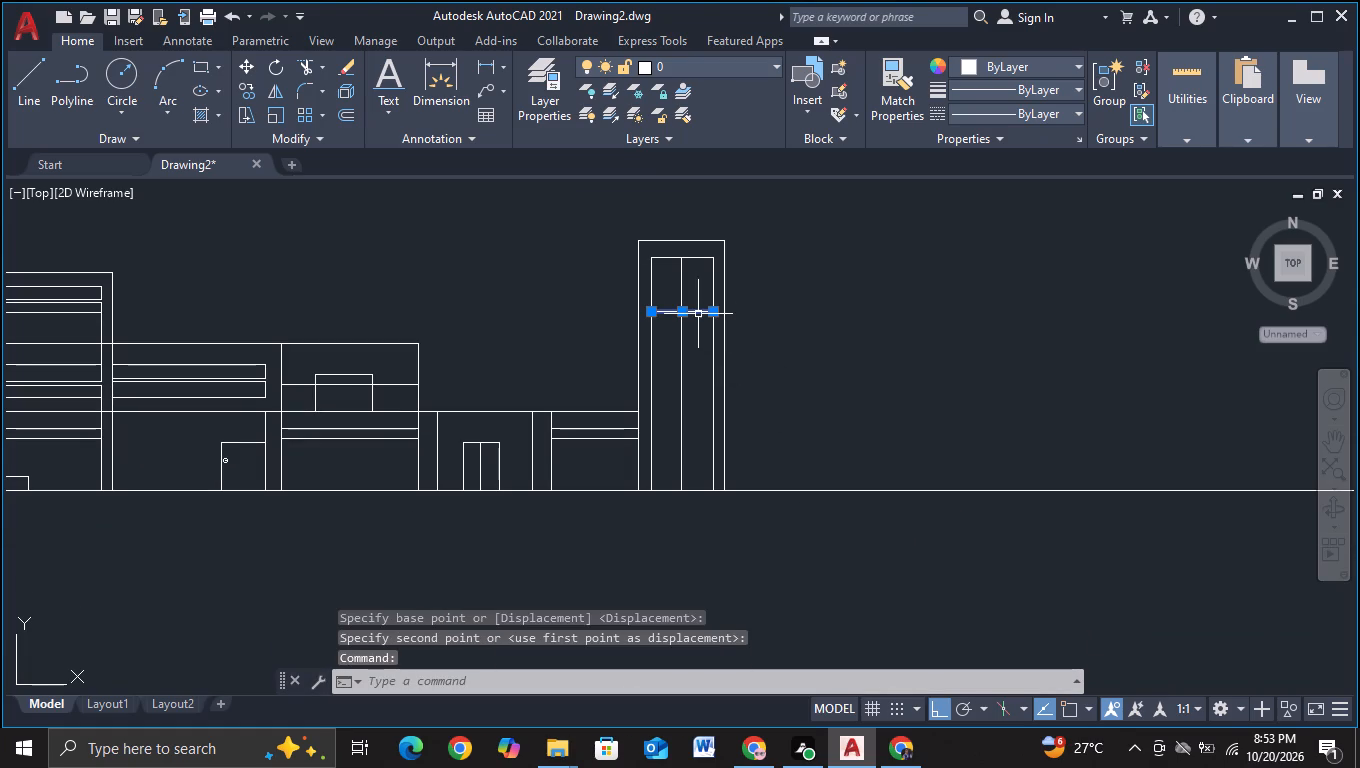
{"action": "key", "text": "c"}
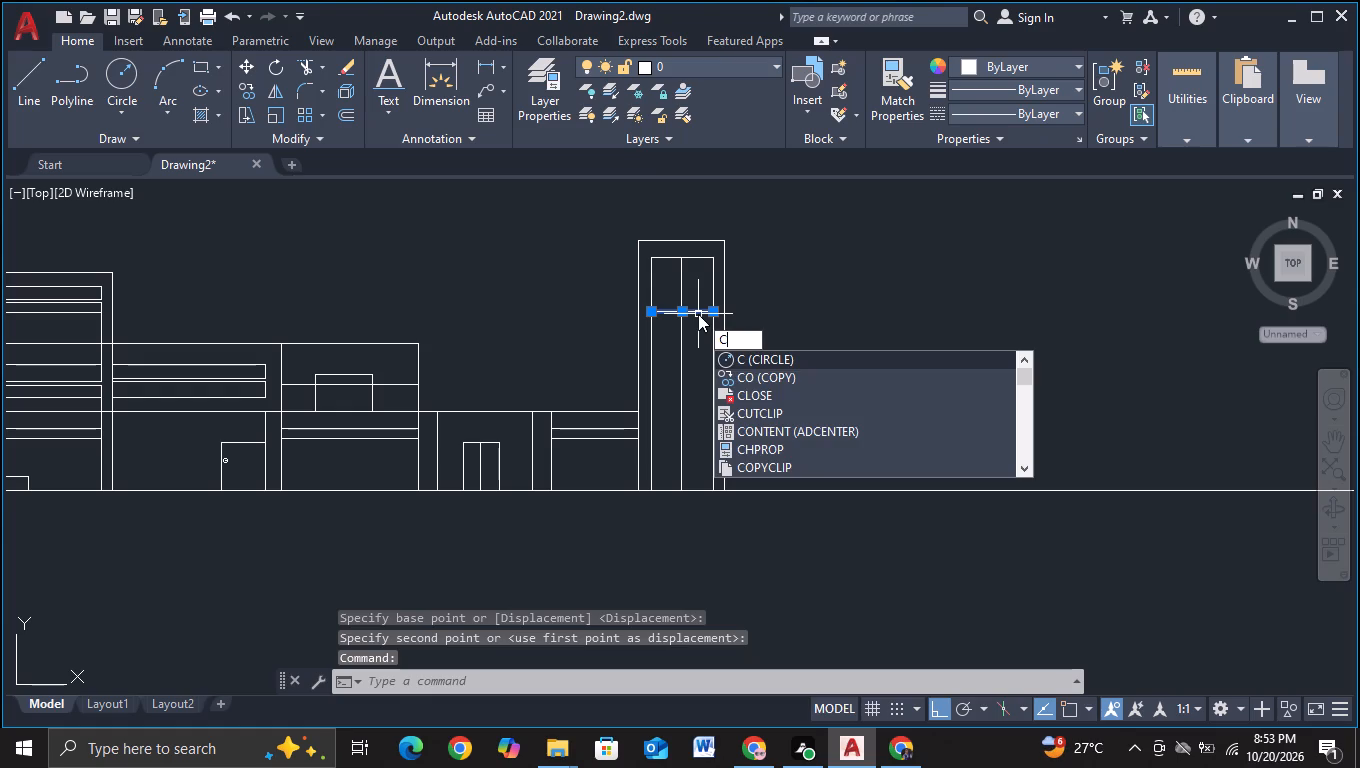
{"action": "left_click", "coordinate": [763, 381]}
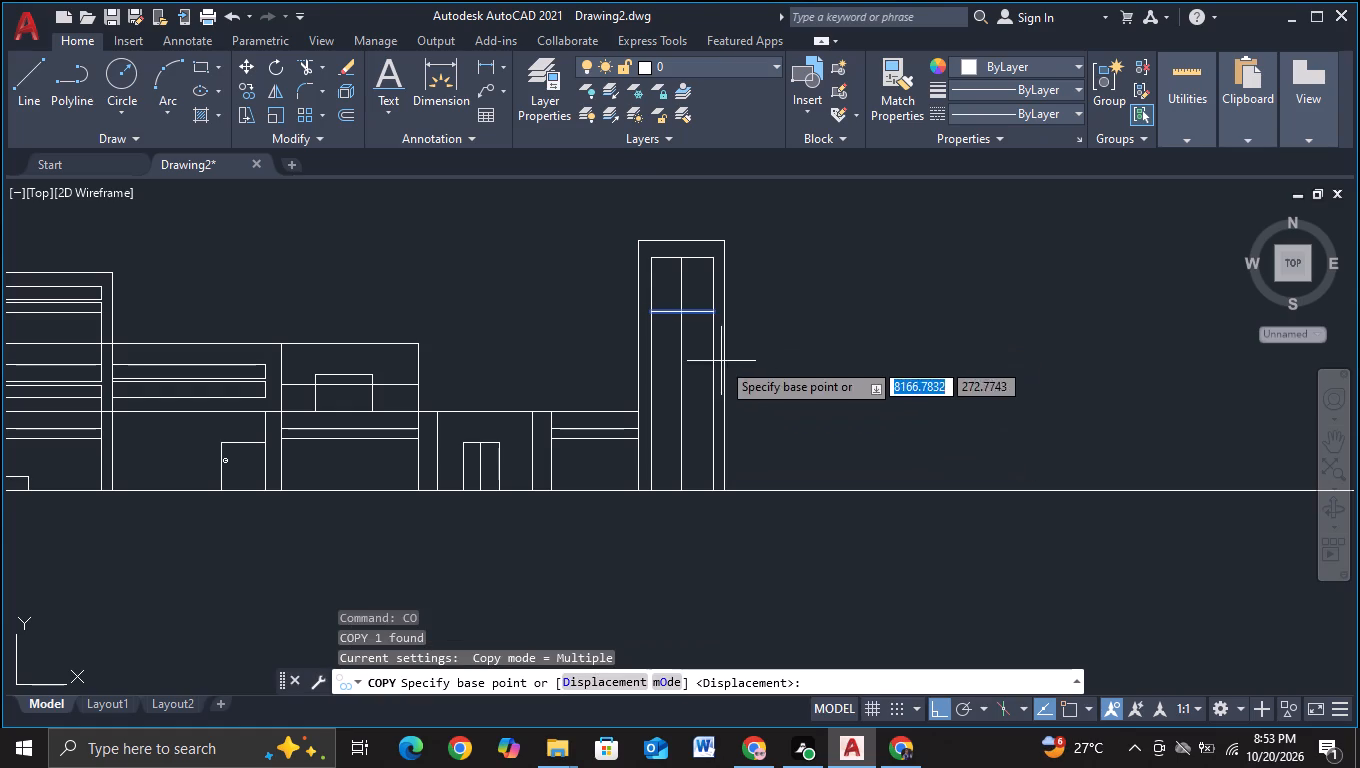
{"action": "left_click", "coordinate": [698, 321]}
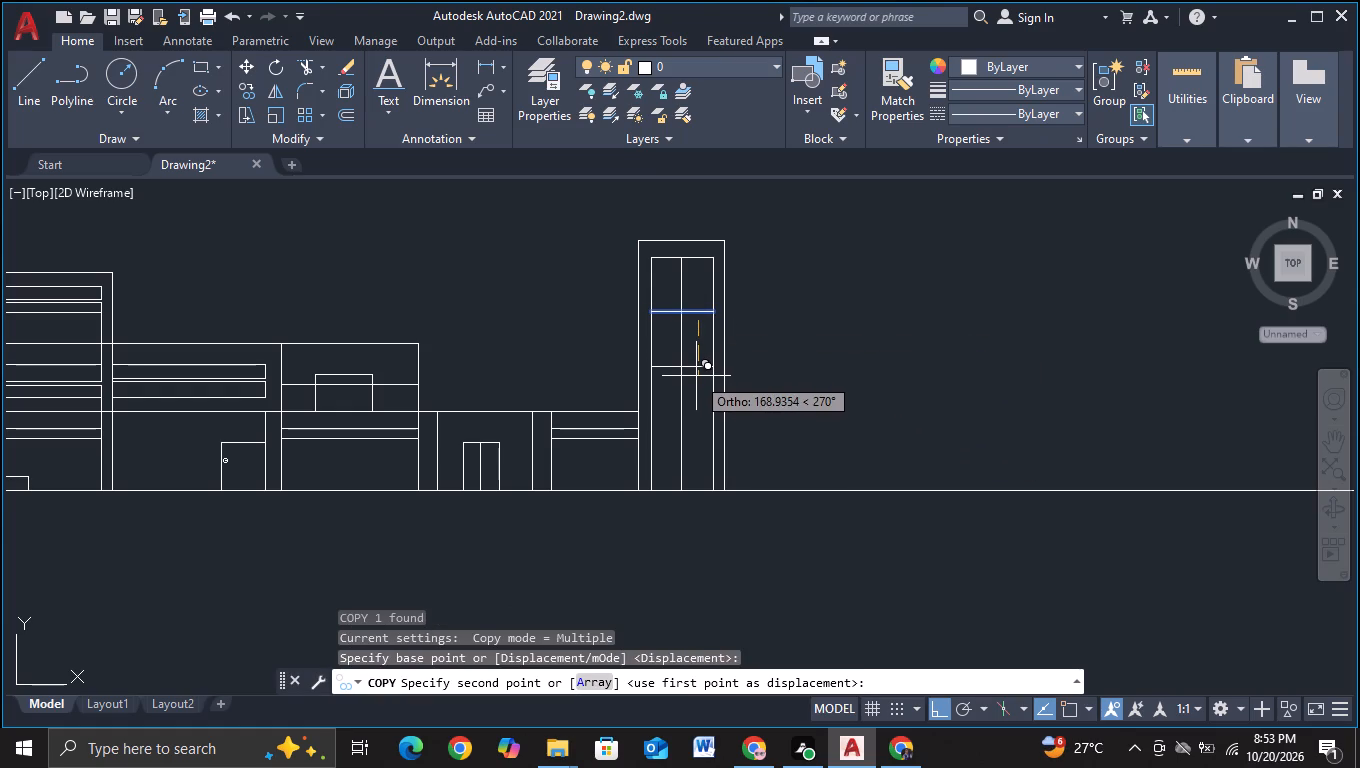
{"action": "left_click", "coordinate": [696, 376]}
{"action": "left_click", "coordinate": [692, 383]}
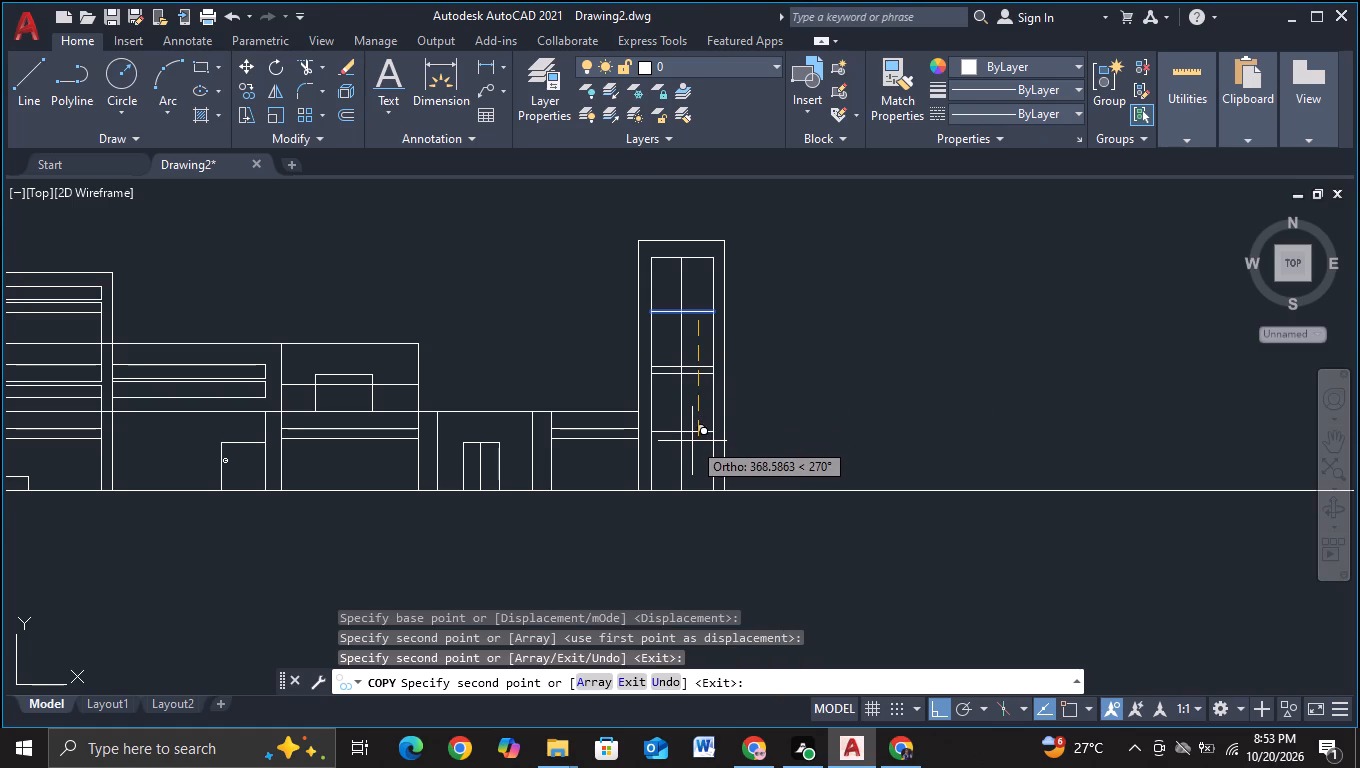
{"action": "left_click", "coordinate": [691, 438]}
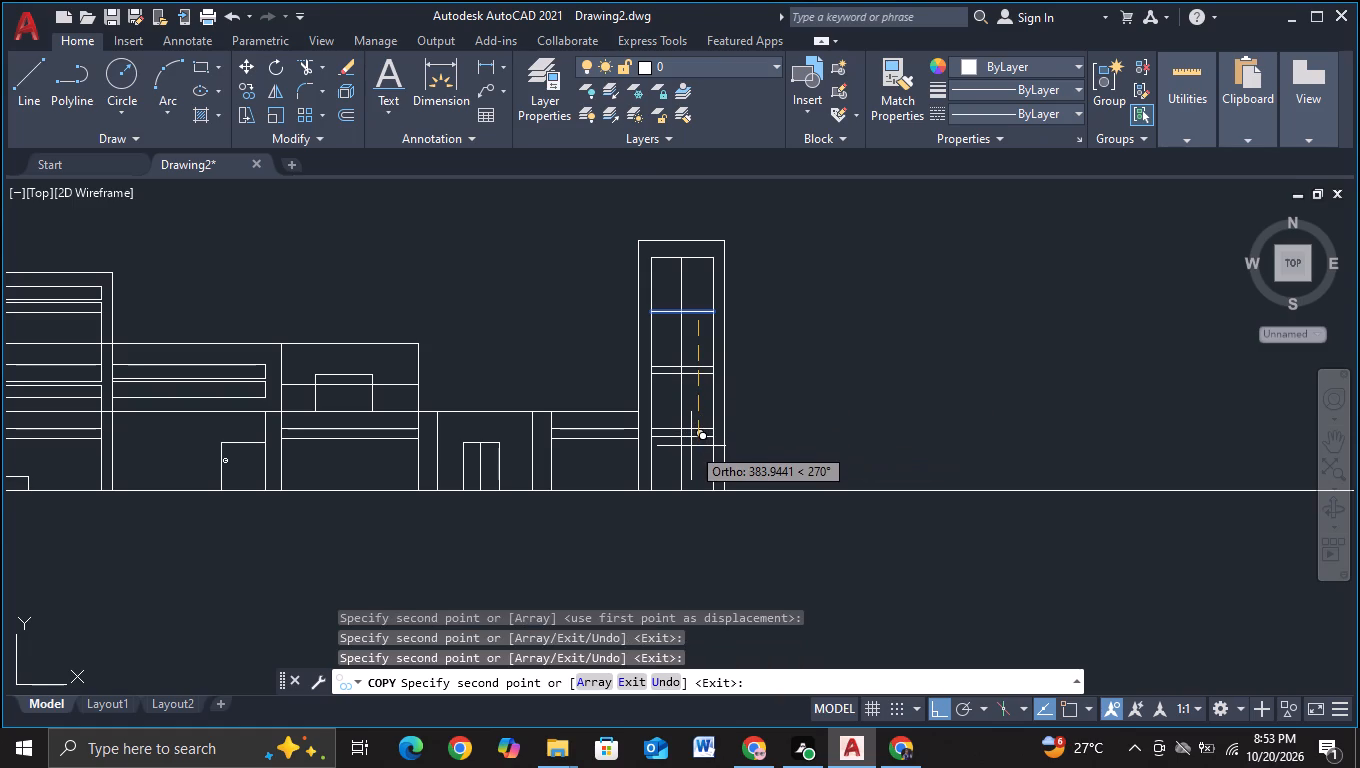
{"action": "left_click", "coordinate": [691, 446]}
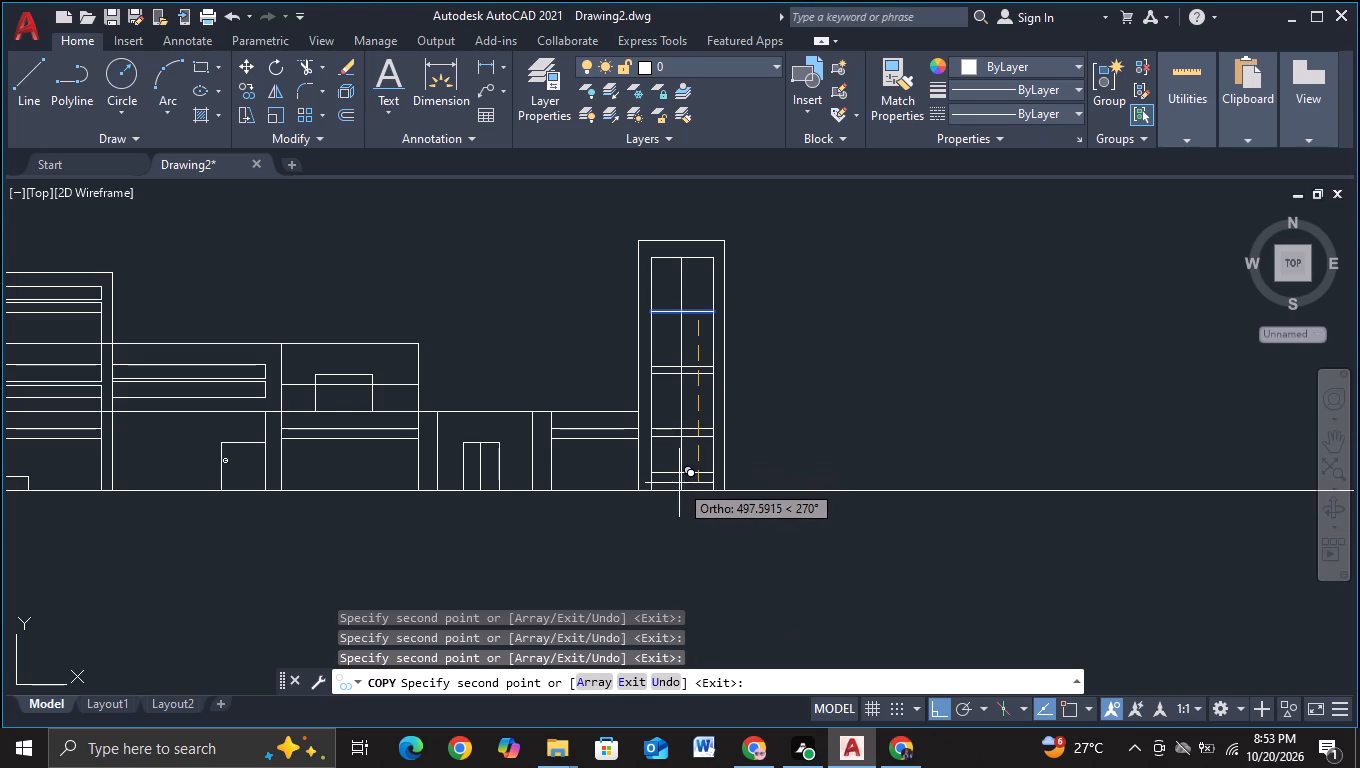
{"action": "scroll", "coordinate": [678, 484], "scroll_direction": "up", "scroll_amount": 4}
{"action": "left_click", "coordinate": [673, 493]}
{"action": "key", "text": "Escape"}
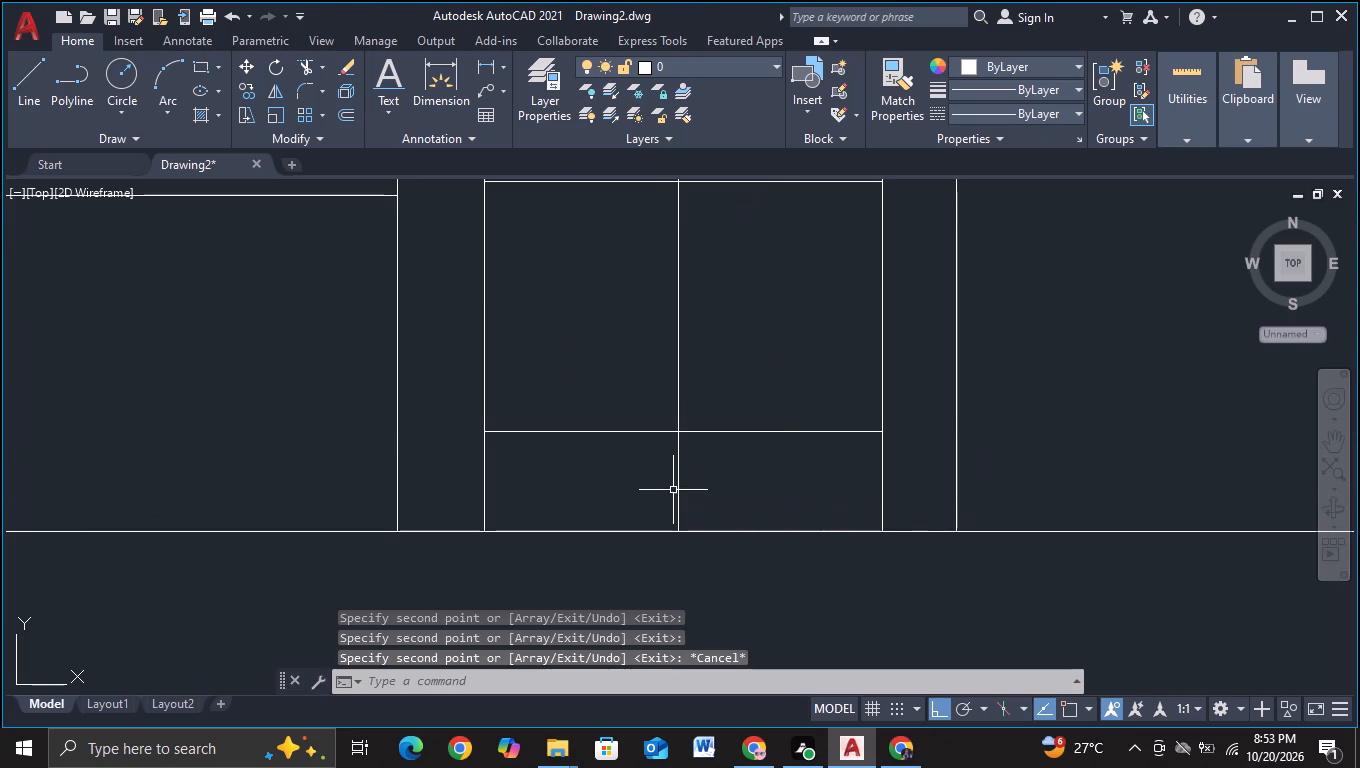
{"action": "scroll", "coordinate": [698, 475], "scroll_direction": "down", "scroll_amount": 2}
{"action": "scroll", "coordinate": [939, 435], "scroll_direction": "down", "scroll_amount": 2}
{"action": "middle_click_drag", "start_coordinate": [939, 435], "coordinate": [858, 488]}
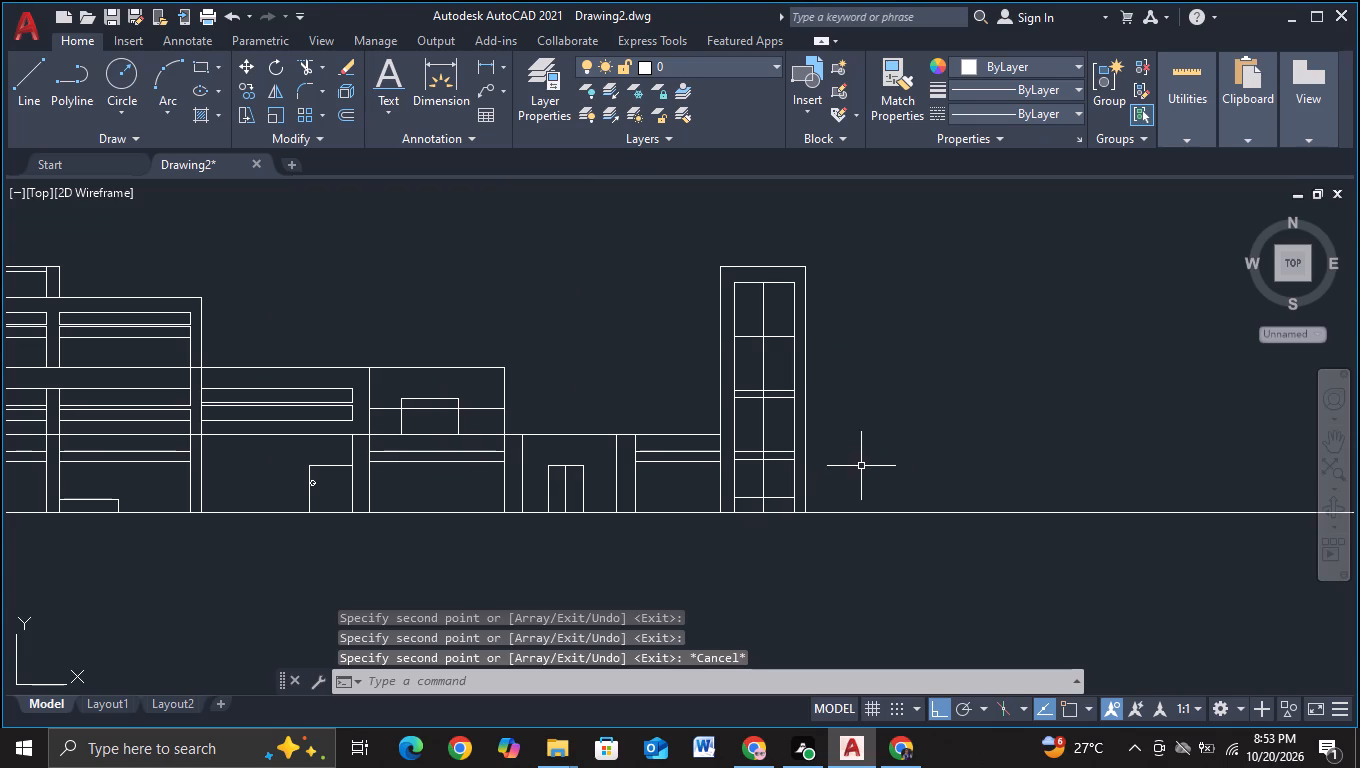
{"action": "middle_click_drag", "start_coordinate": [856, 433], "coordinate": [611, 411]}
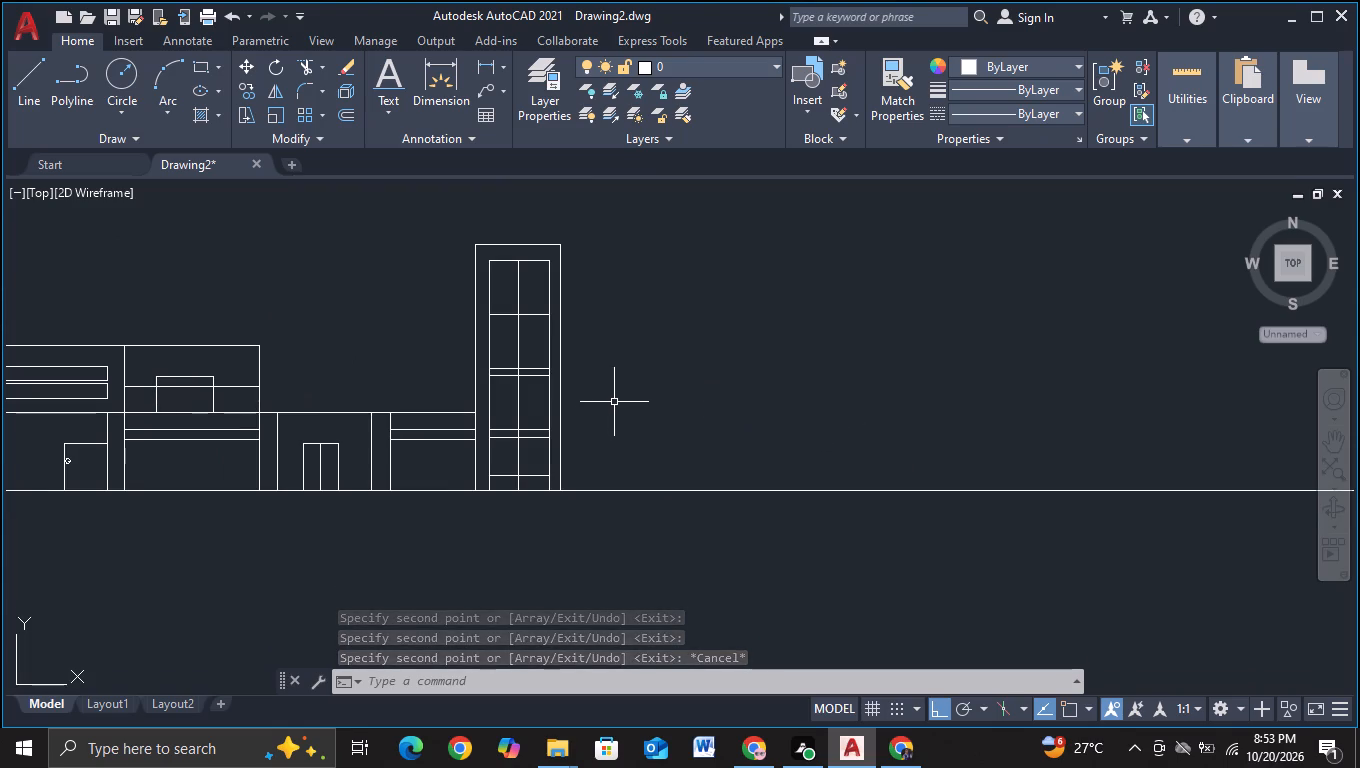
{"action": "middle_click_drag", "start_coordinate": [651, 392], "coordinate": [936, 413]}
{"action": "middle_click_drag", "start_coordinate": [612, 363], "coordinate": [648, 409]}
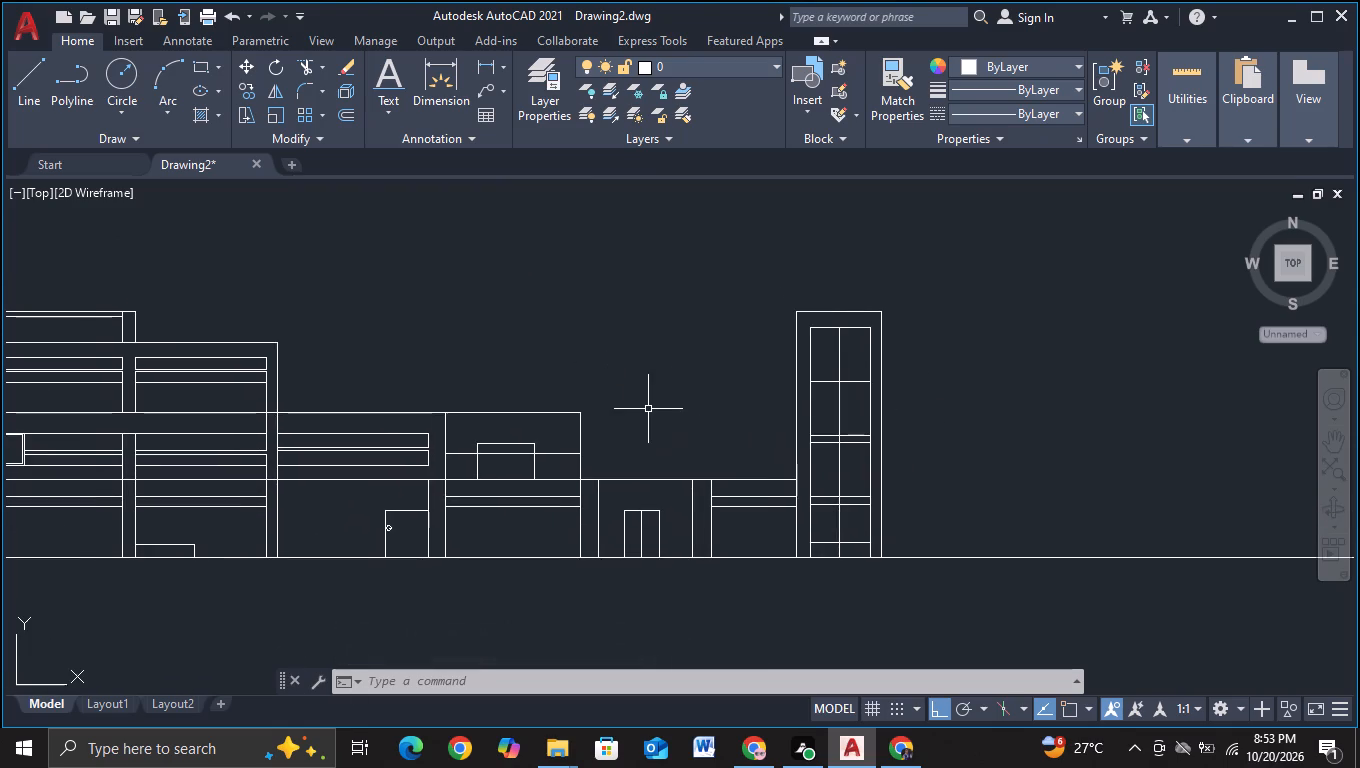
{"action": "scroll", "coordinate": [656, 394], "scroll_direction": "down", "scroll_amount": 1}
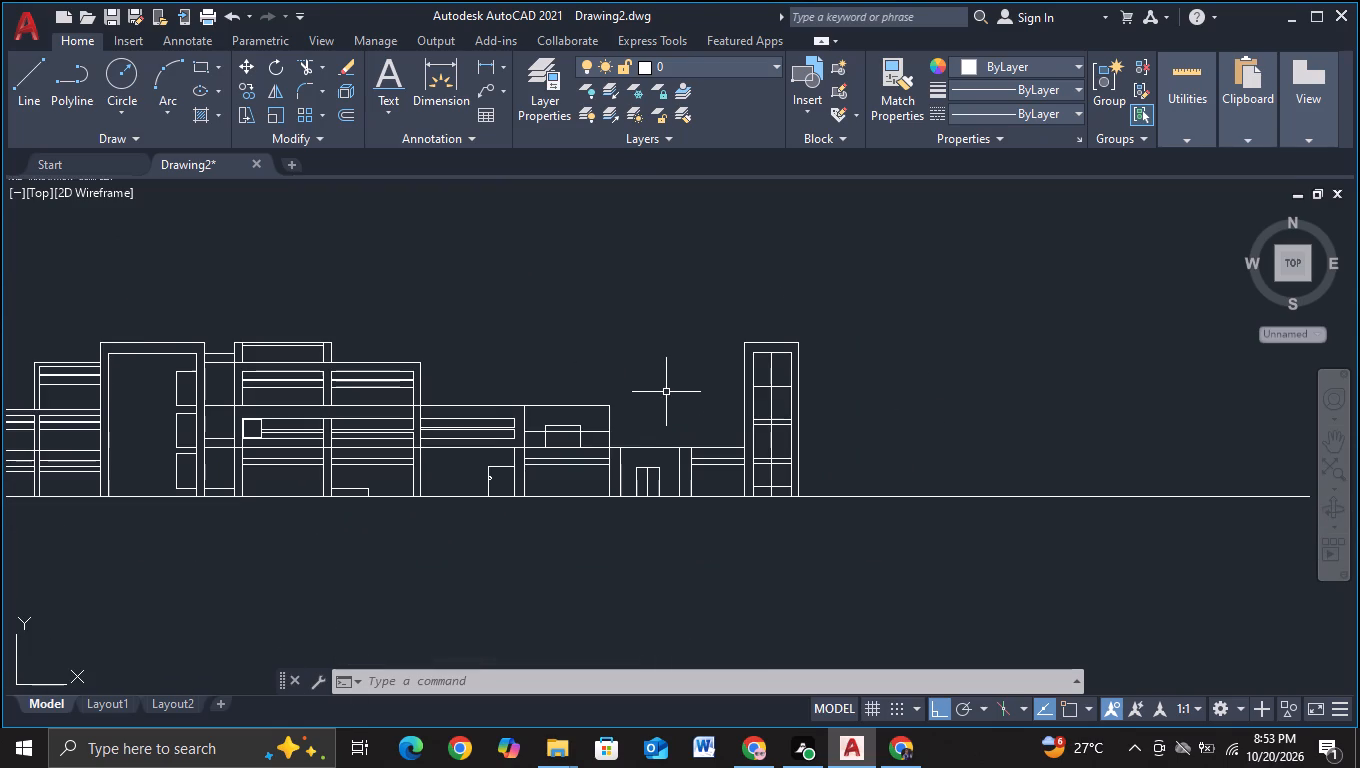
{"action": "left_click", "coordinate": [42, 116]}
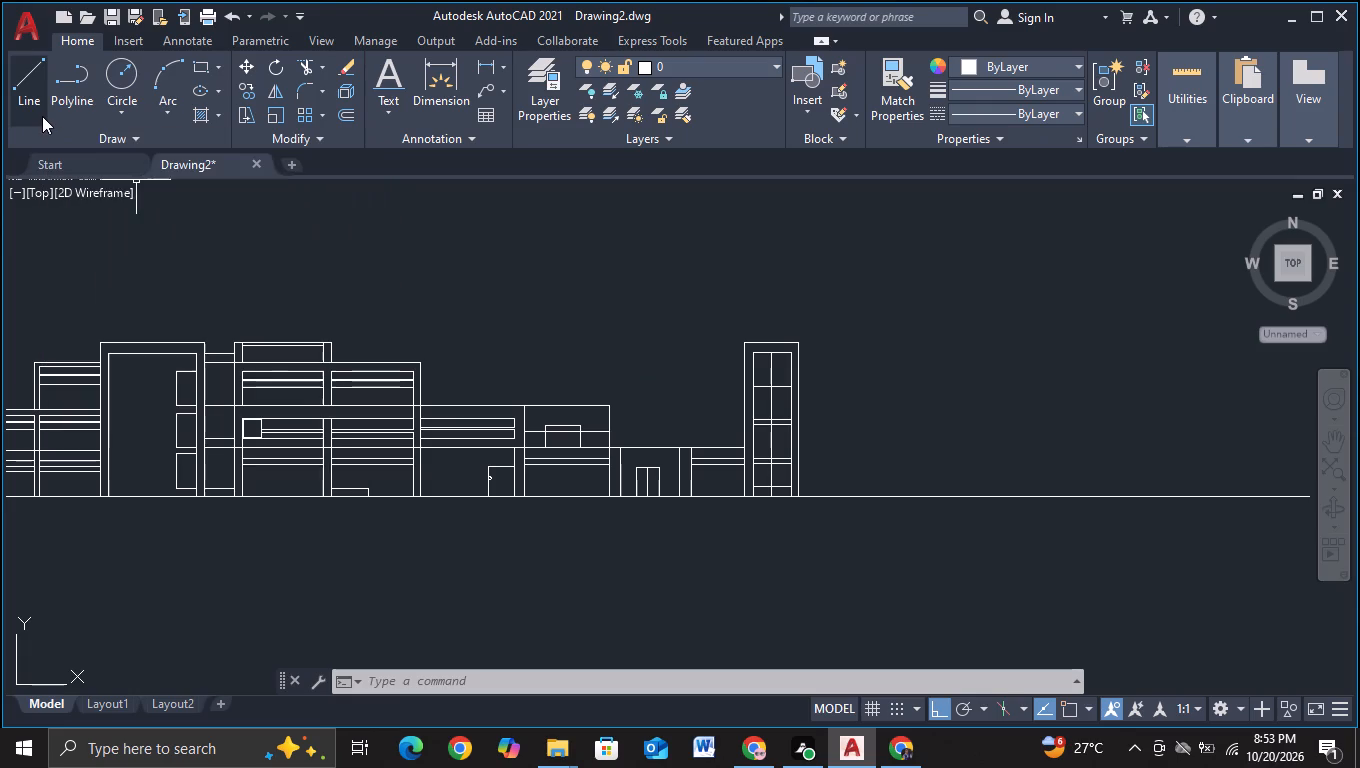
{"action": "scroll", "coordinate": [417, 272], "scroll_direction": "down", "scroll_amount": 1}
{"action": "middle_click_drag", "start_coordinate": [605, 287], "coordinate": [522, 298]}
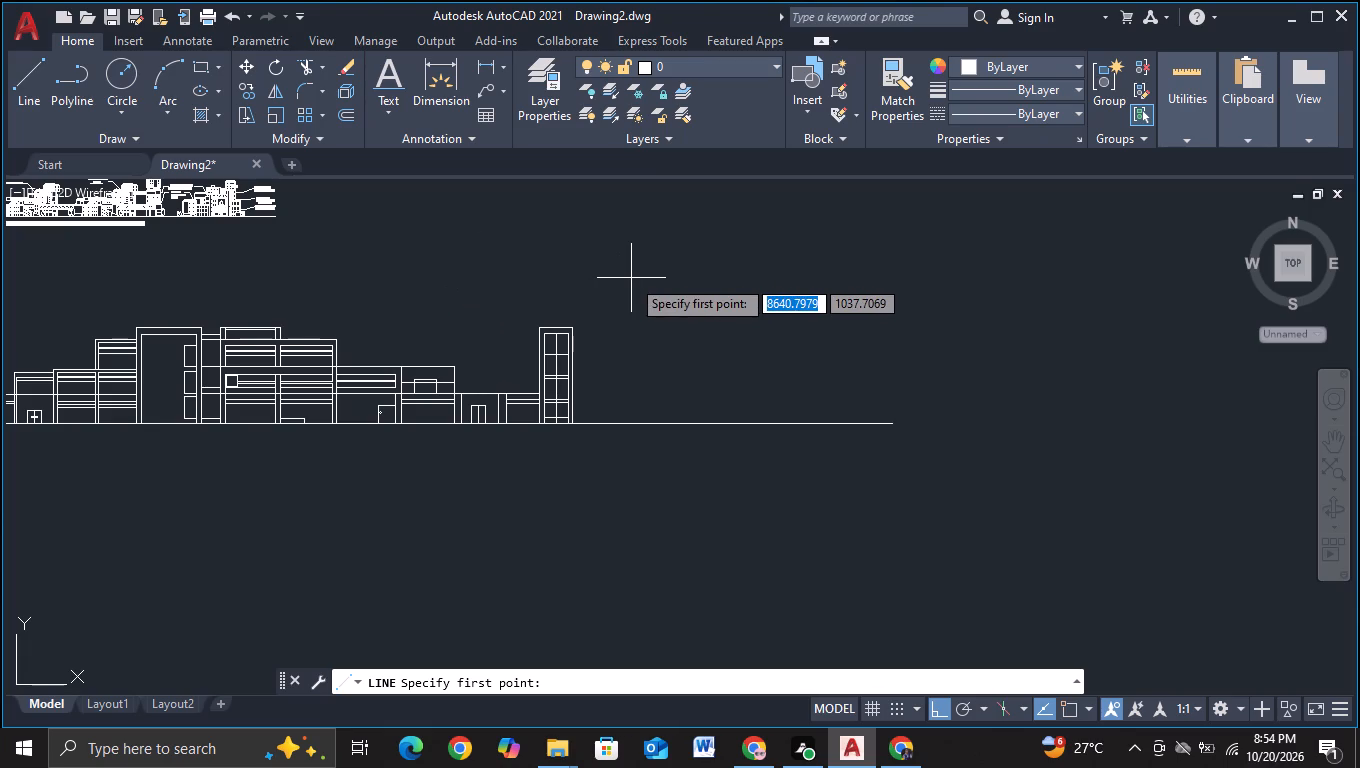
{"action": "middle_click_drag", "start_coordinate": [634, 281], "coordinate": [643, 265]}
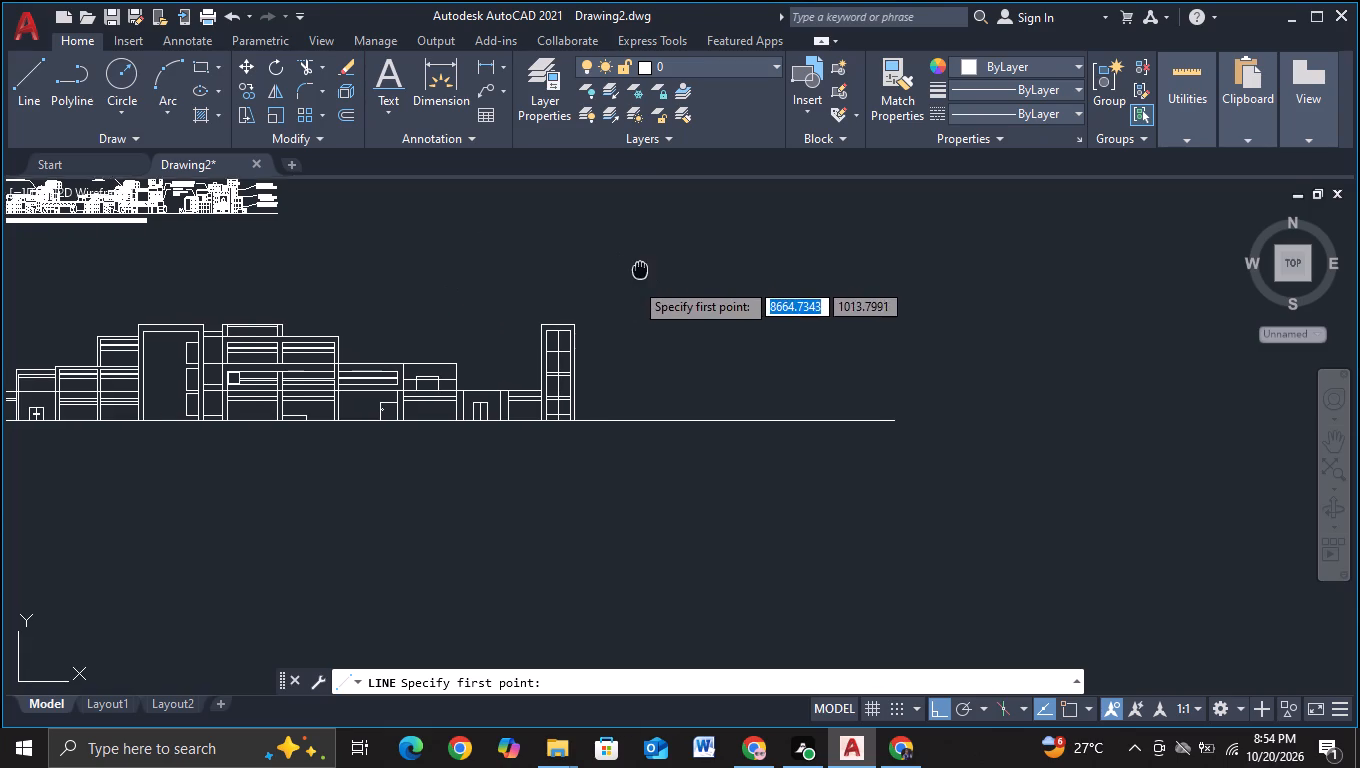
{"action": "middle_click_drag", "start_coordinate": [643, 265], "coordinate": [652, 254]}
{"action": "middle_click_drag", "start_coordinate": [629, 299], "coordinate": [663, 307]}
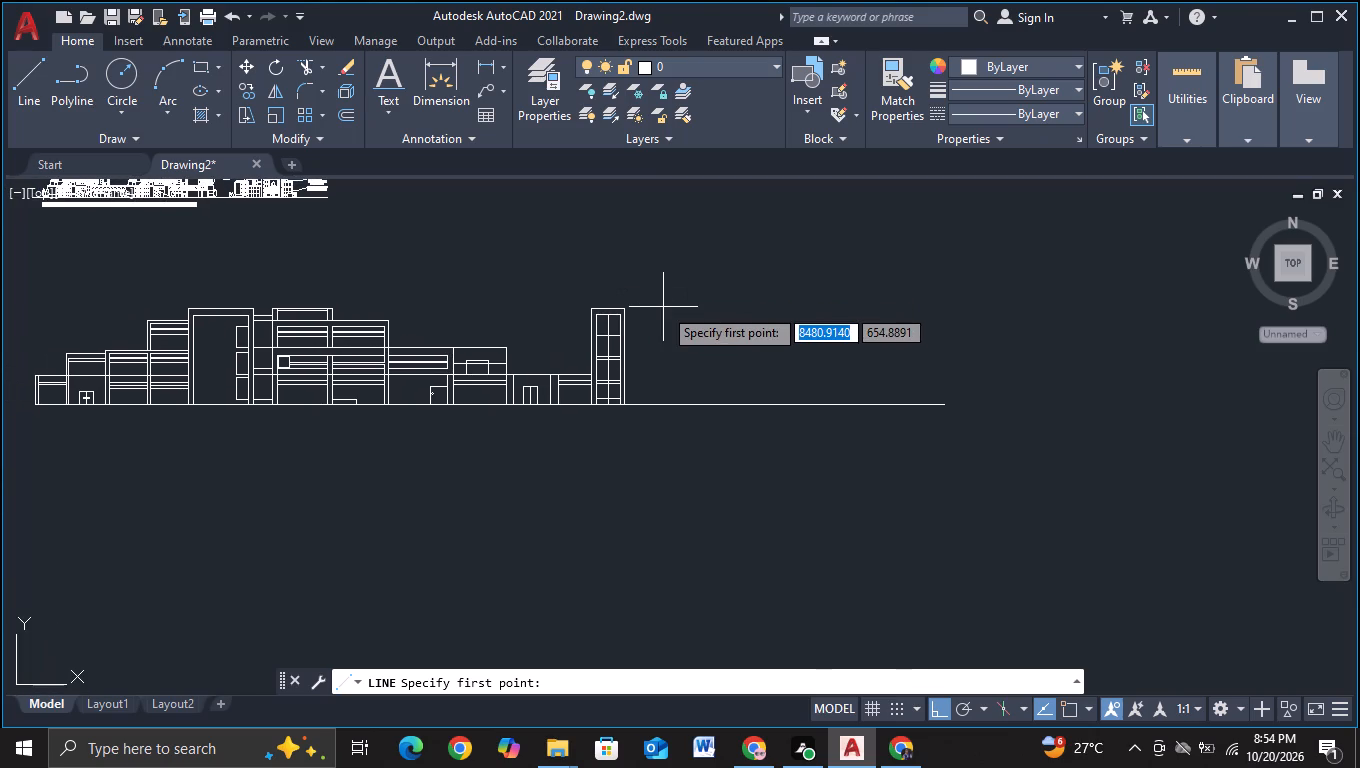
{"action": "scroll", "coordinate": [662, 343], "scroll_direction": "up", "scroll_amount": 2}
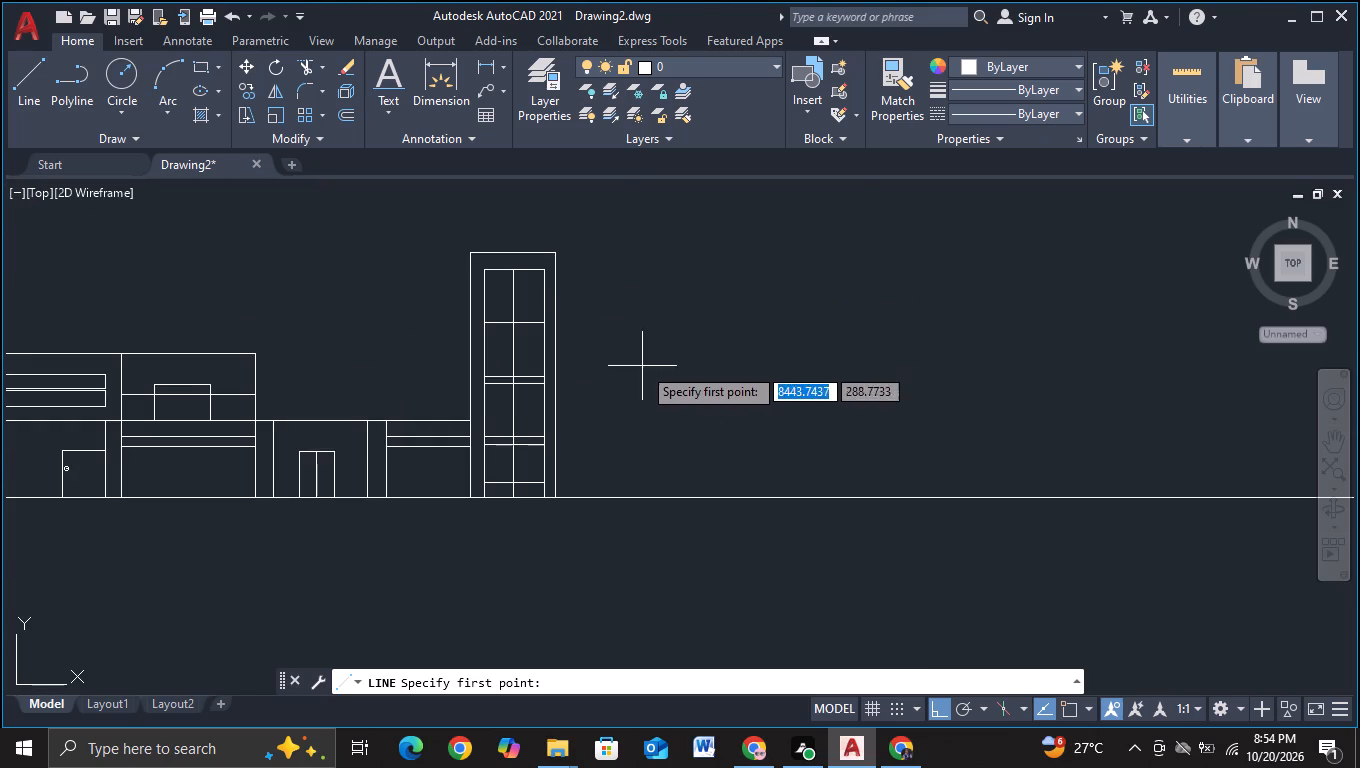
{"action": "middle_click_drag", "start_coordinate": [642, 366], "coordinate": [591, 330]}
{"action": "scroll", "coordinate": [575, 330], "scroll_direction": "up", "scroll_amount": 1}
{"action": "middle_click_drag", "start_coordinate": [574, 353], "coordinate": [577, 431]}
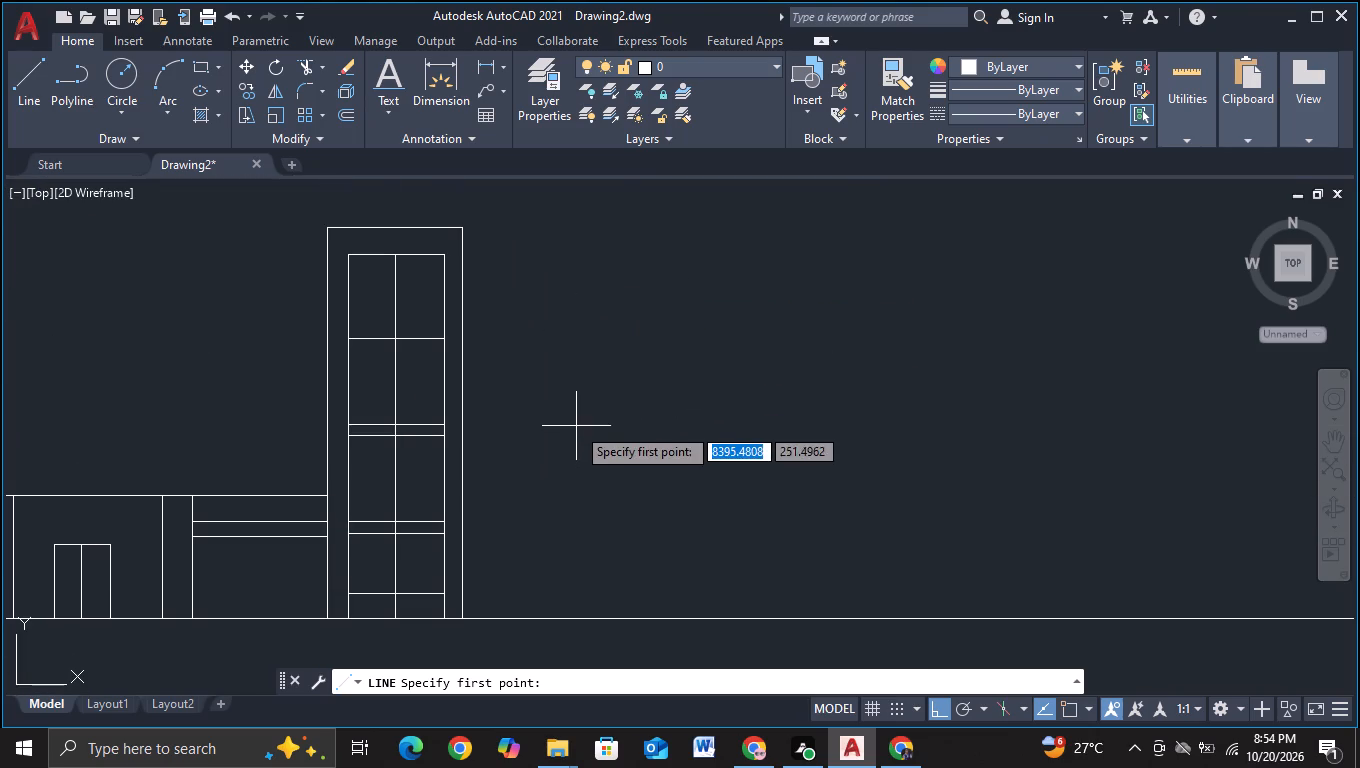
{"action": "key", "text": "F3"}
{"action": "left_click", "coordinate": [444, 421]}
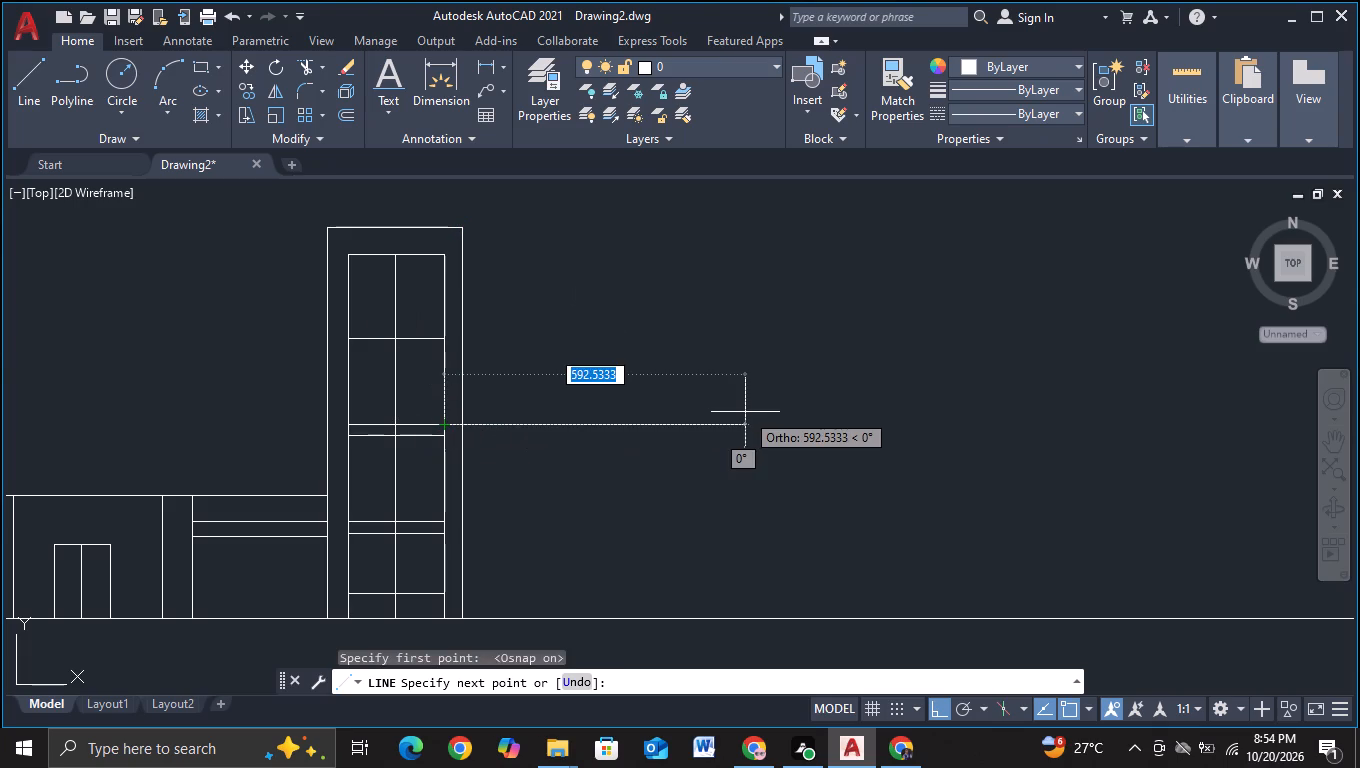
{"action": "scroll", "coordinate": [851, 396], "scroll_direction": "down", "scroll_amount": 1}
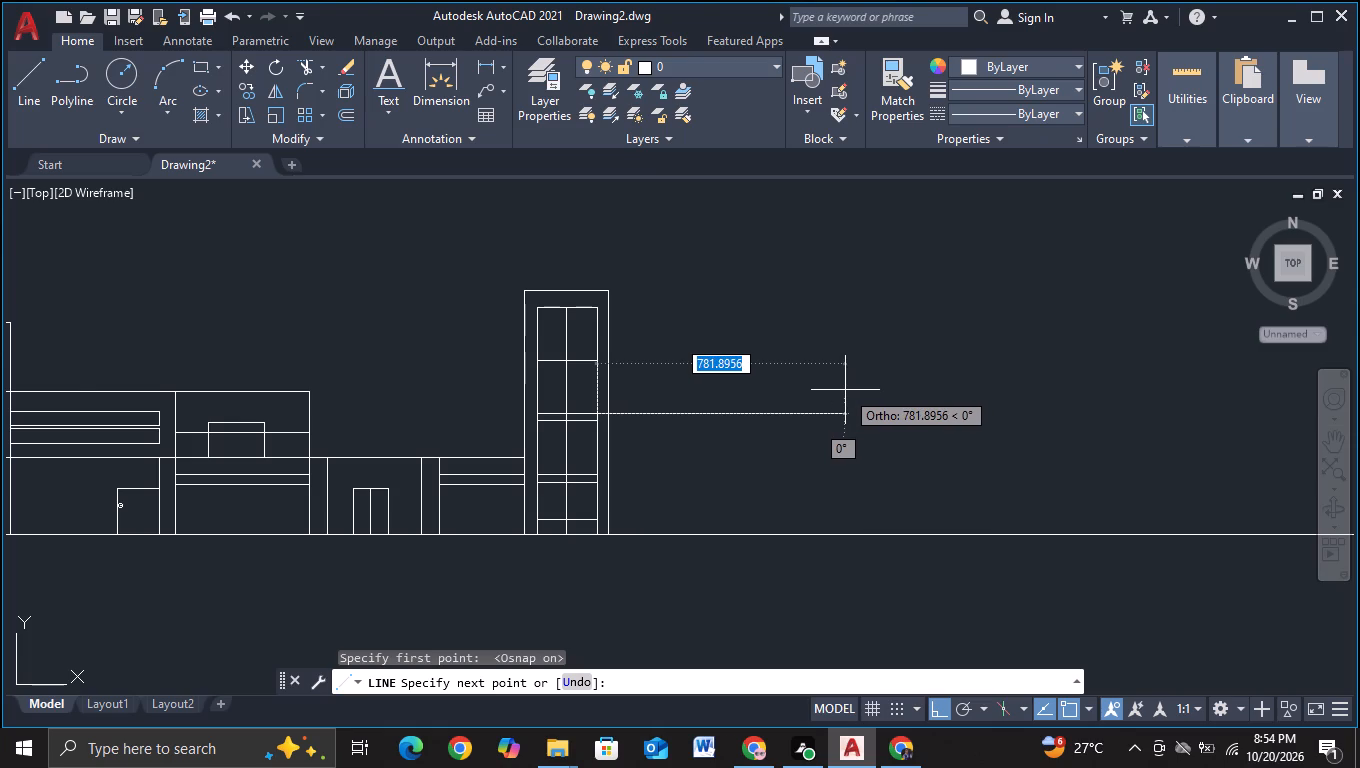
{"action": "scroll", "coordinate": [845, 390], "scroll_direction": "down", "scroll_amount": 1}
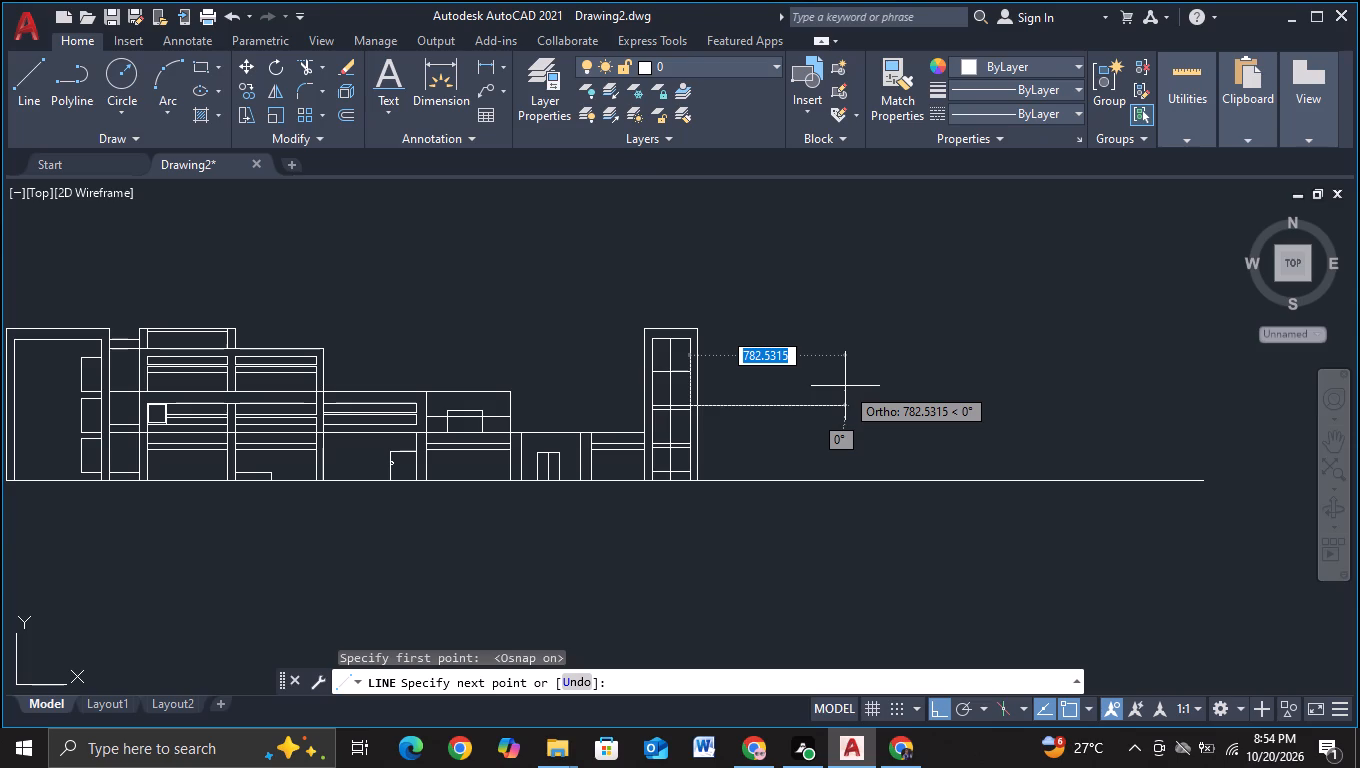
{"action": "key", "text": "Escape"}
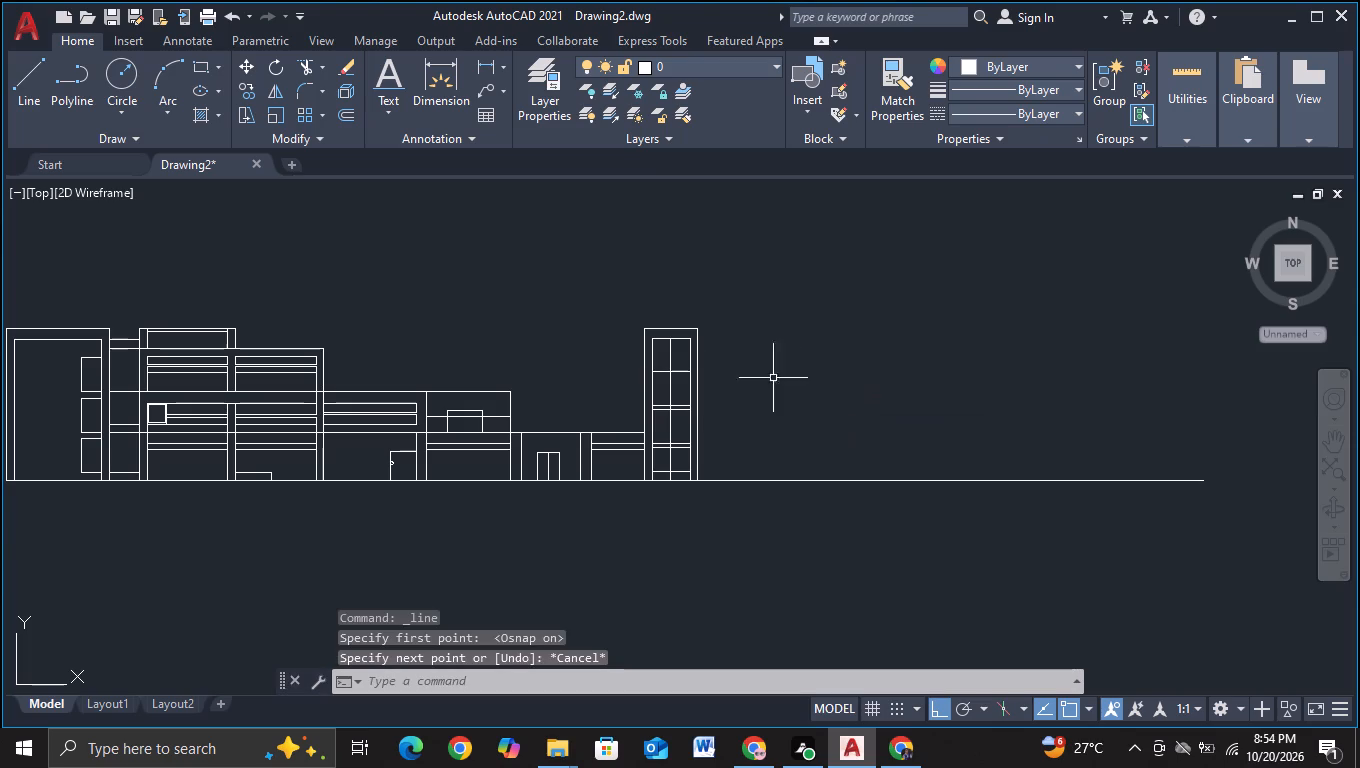
Draw a short vertical line down beside the tower's outer side, starting level with the roof line of the lower block across the tower.
{"action": "left_click", "coordinate": [11, 105]}
{"action": "scroll", "coordinate": [460, 397], "scroll_direction": "up", "scroll_amount": 1}
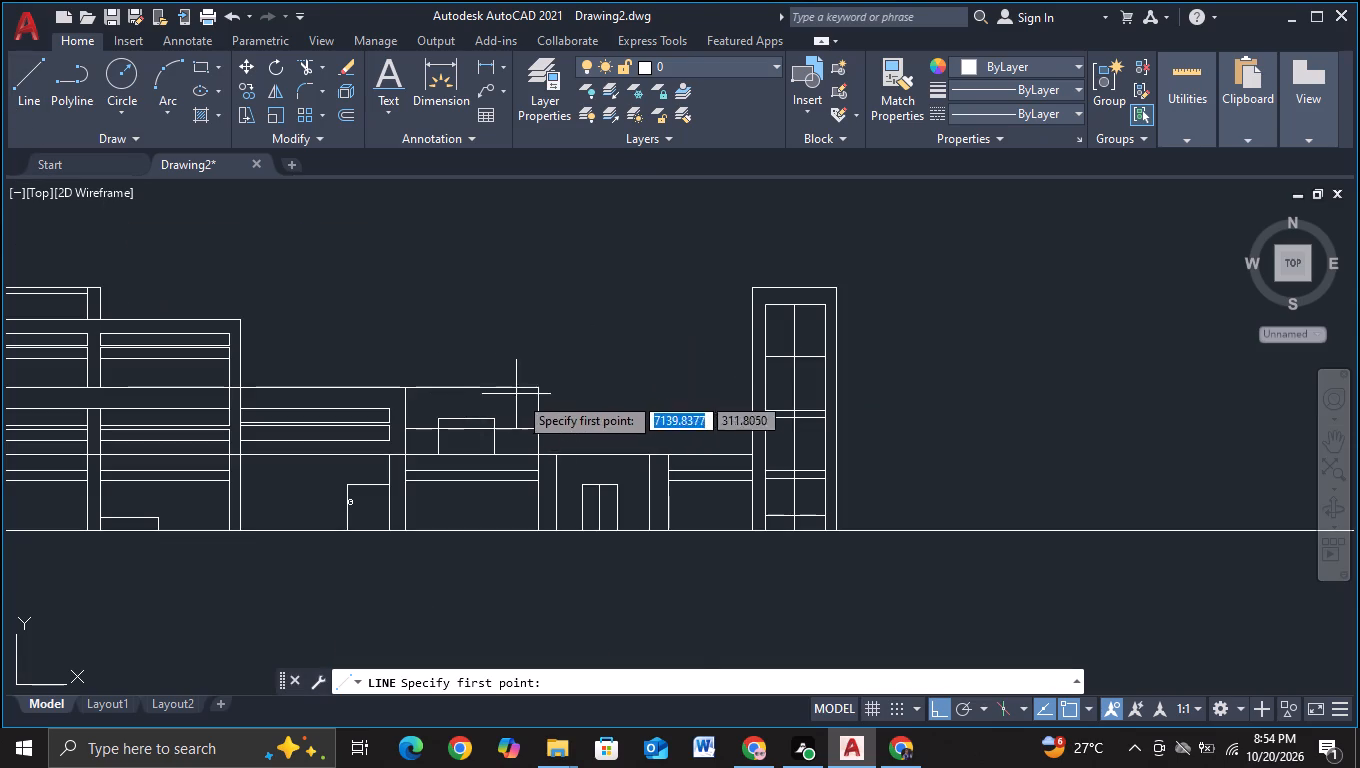
{"action": "scroll", "coordinate": [558, 406], "scroll_direction": "up", "scroll_amount": 2}
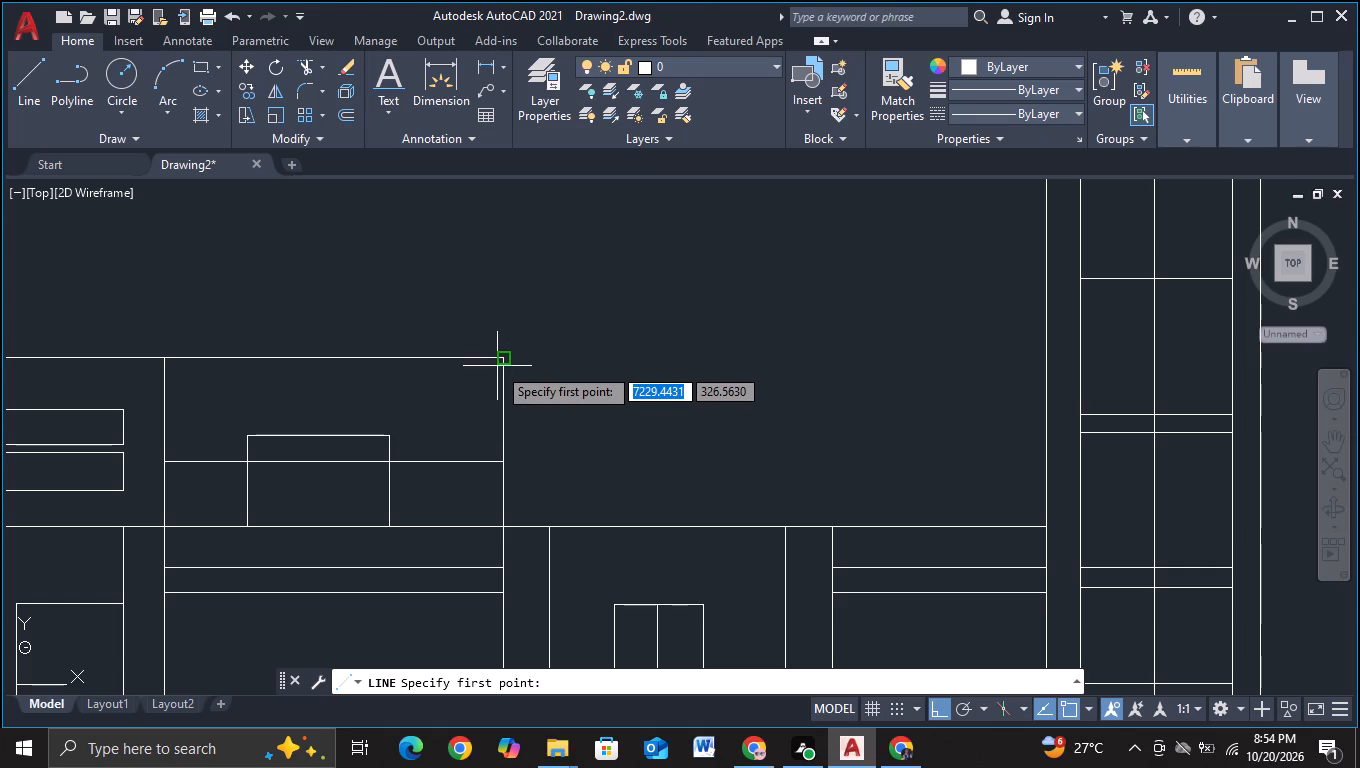
{"action": "scroll", "coordinate": [677, 373], "scroll_direction": "down", "scroll_amount": 2}
{"action": "middle_click_drag", "start_coordinate": [677, 373], "coordinate": [423, 422]}
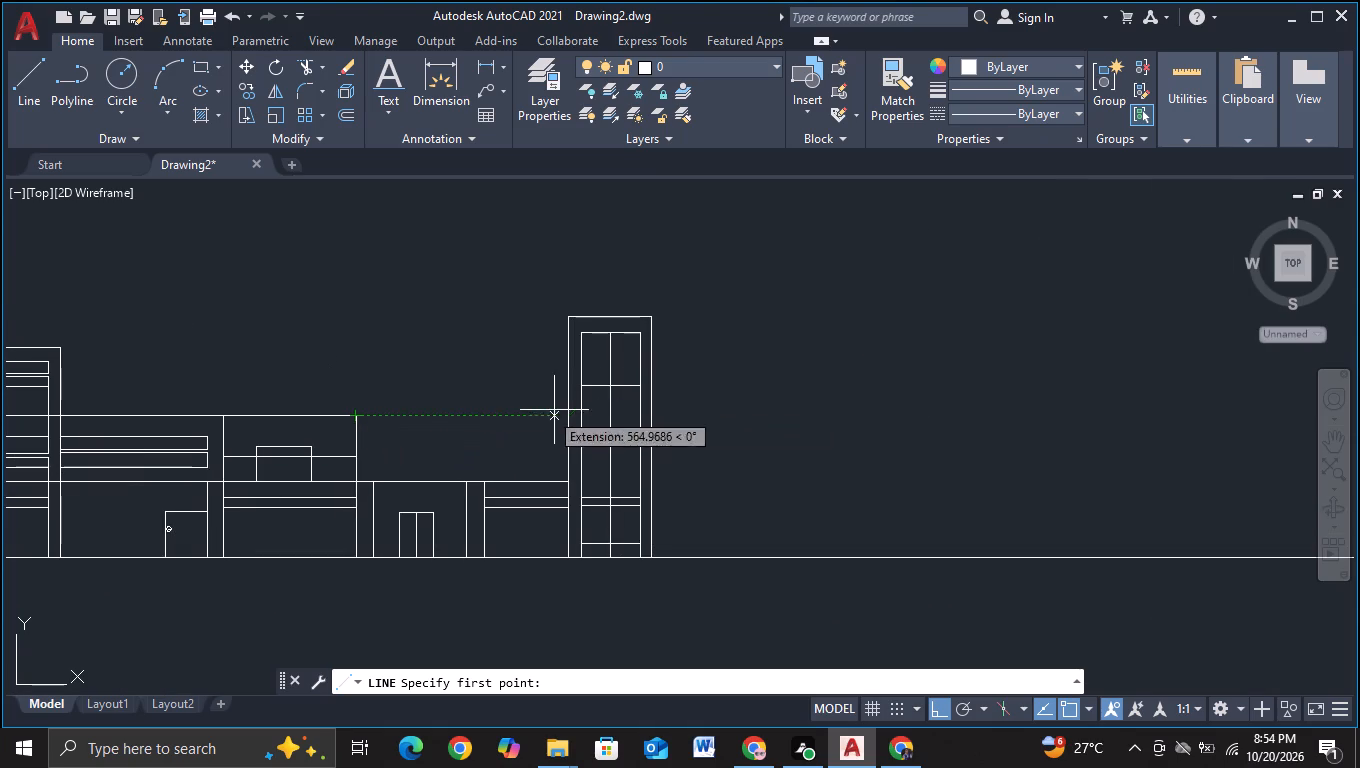
{"action": "left_click", "coordinate": [724, 414]}
{"action": "left_click", "coordinate": [728, 430]}
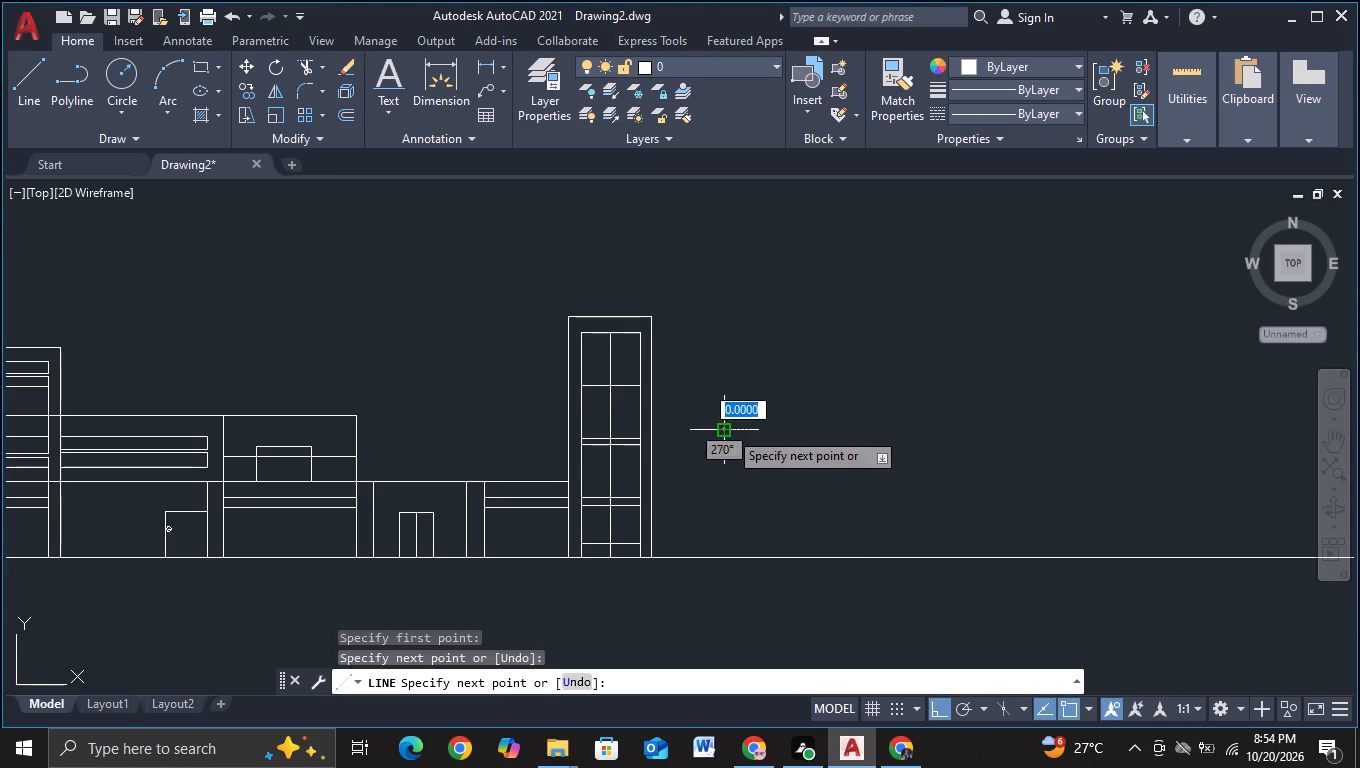
{"action": "key", "text": "Escape"}
Draw a horizontal line from the short vertical's lower end back across the tower's outer edge into its inner outline.
{"action": "left_click", "coordinate": [10, 105]}
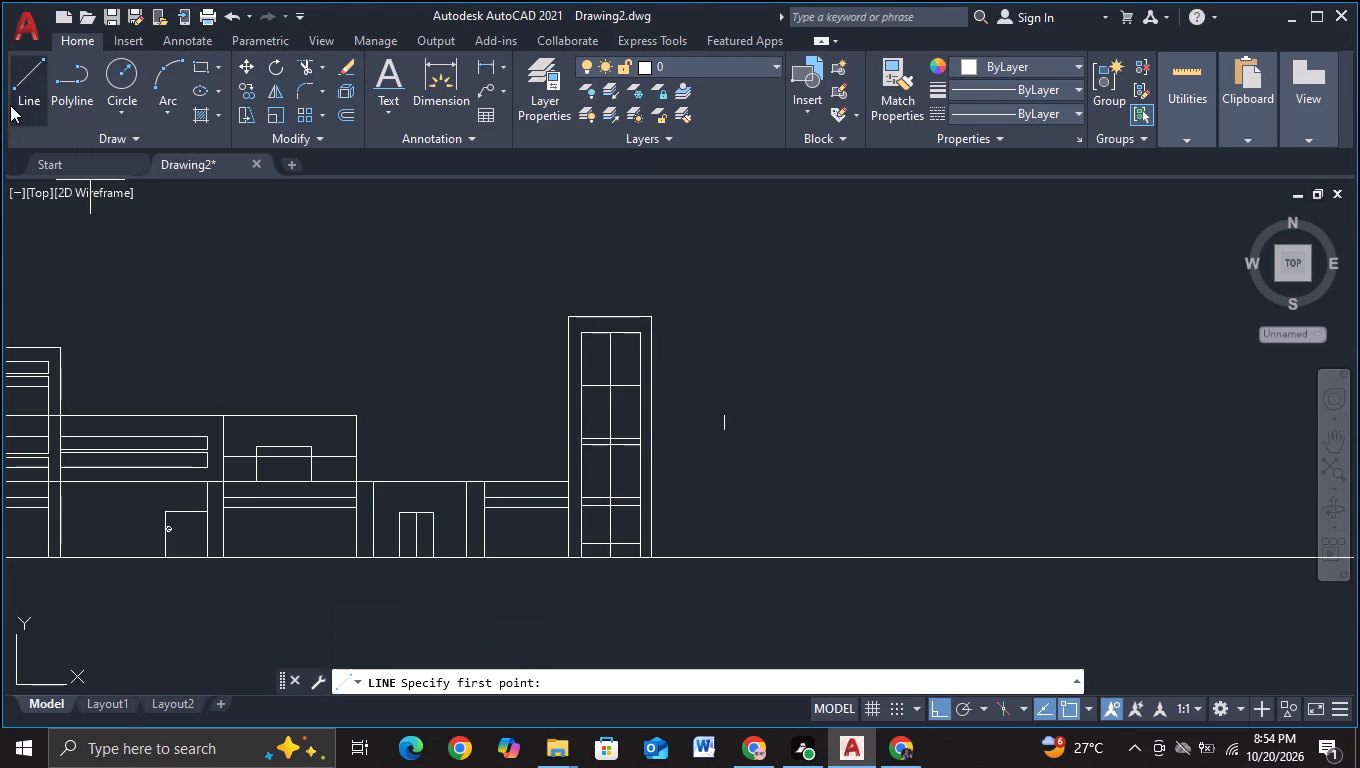
{"action": "scroll", "coordinate": [678, 462], "scroll_direction": "up", "scroll_amount": 2}
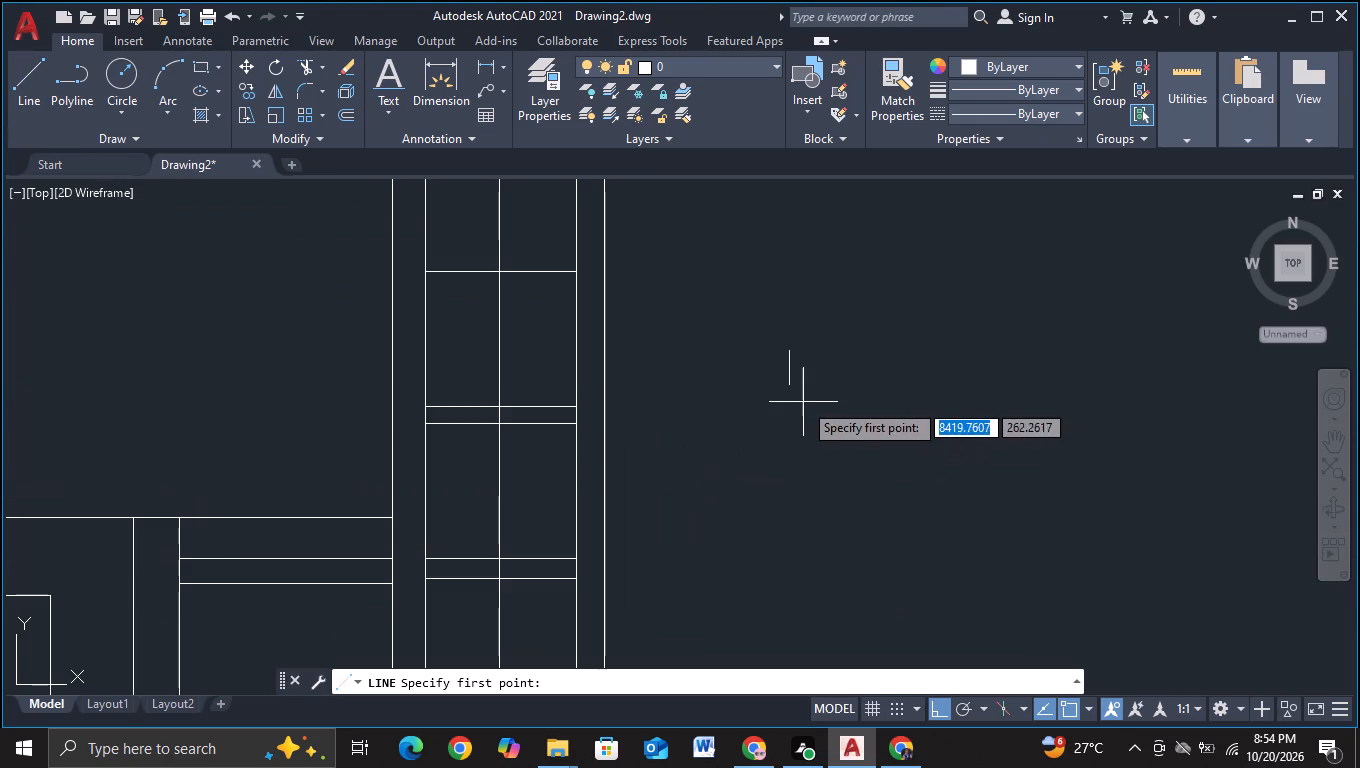
{"action": "left_click", "coordinate": [786, 391]}
{"action": "left_click", "coordinate": [517, 383]}
{"action": "key", "text": "Escape"}
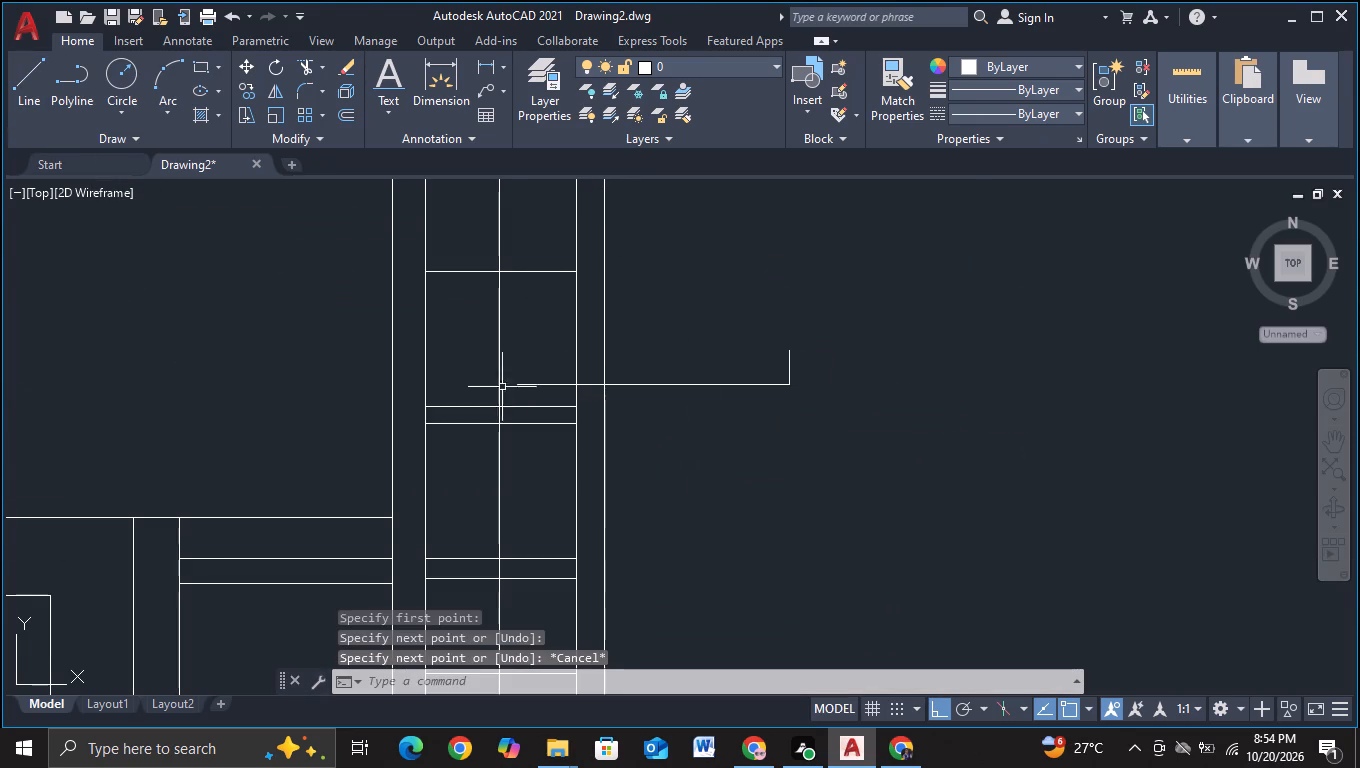
Trim the new horizontal line back to the tower's right outer edge and remove the short vertical at its free end.
{"action": "left_click", "coordinate": [308, 69]}
{"action": "left_click_drag", "start_coordinate": [548, 380], "coordinate": [546, 393]}
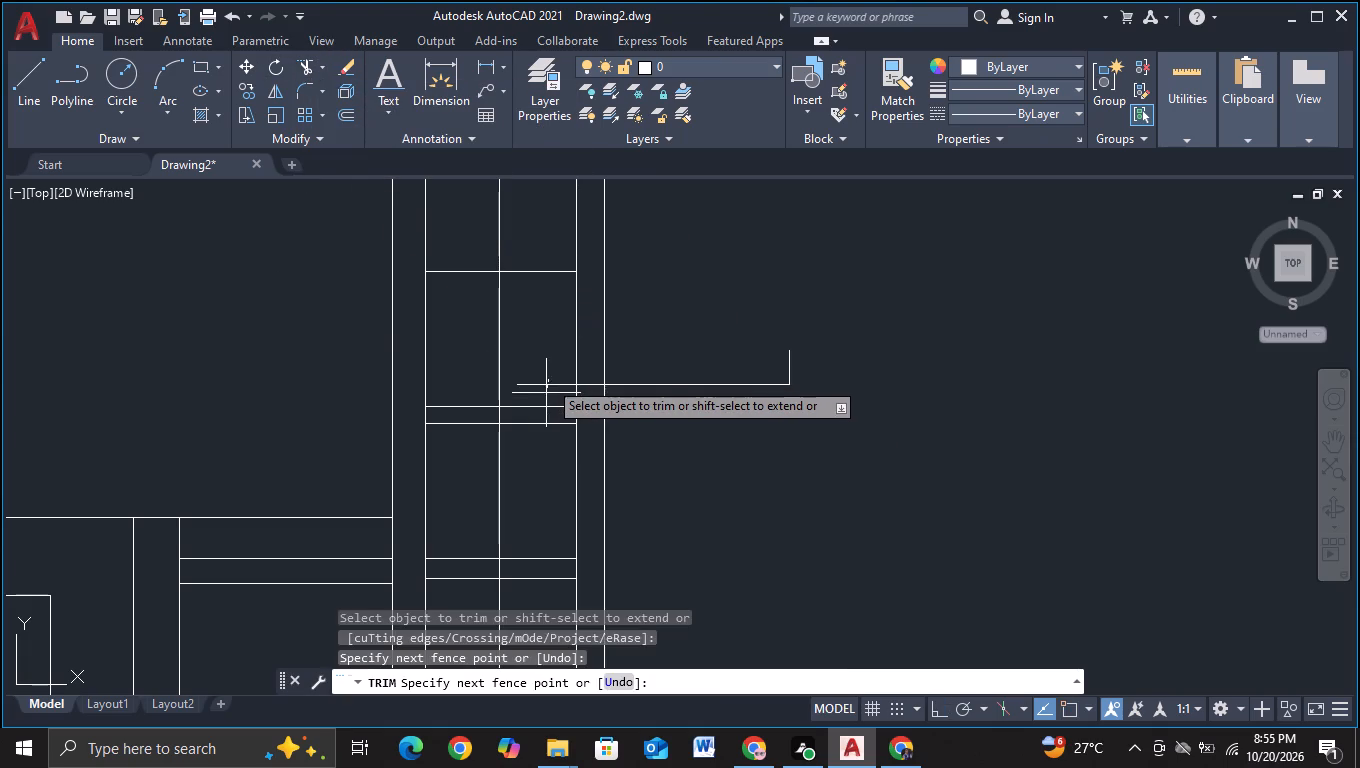
{"action": "left_click_drag", "start_coordinate": [546, 393], "coordinate": [546, 394]}
{"action": "left_click", "coordinate": [556, 389]}
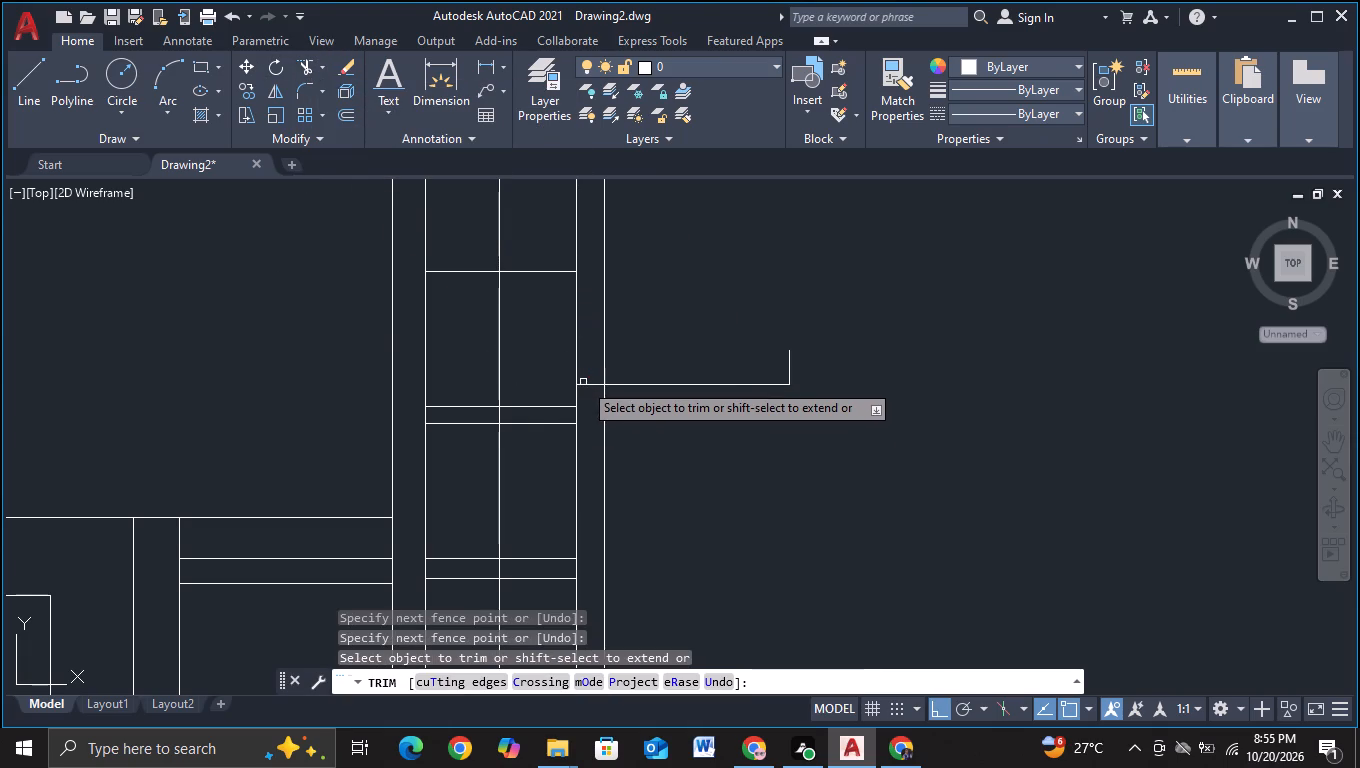
{"action": "left_click_drag", "start_coordinate": [584, 382], "coordinate": [585, 409]}
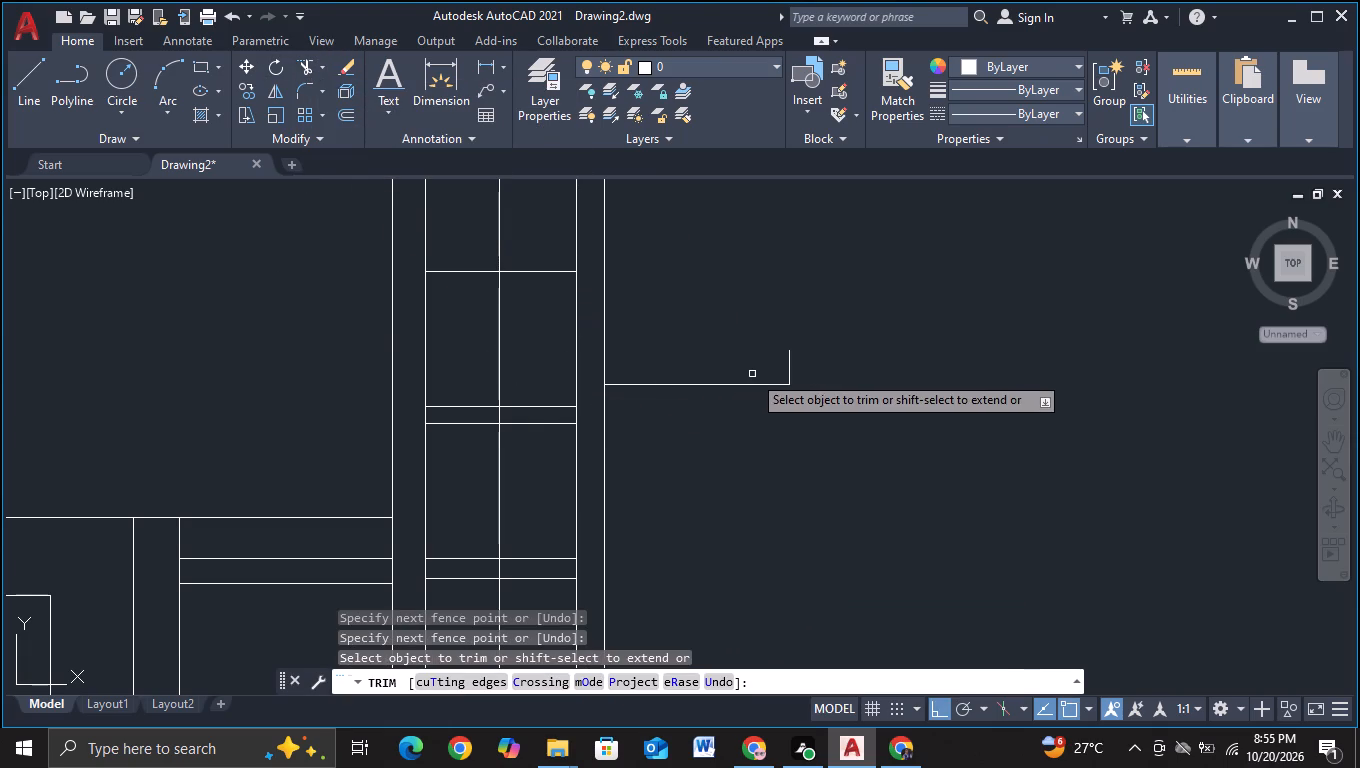
{"action": "left_click_drag", "start_coordinate": [752, 374], "coordinate": [827, 370]}
{"action": "key", "text": "Escape"}
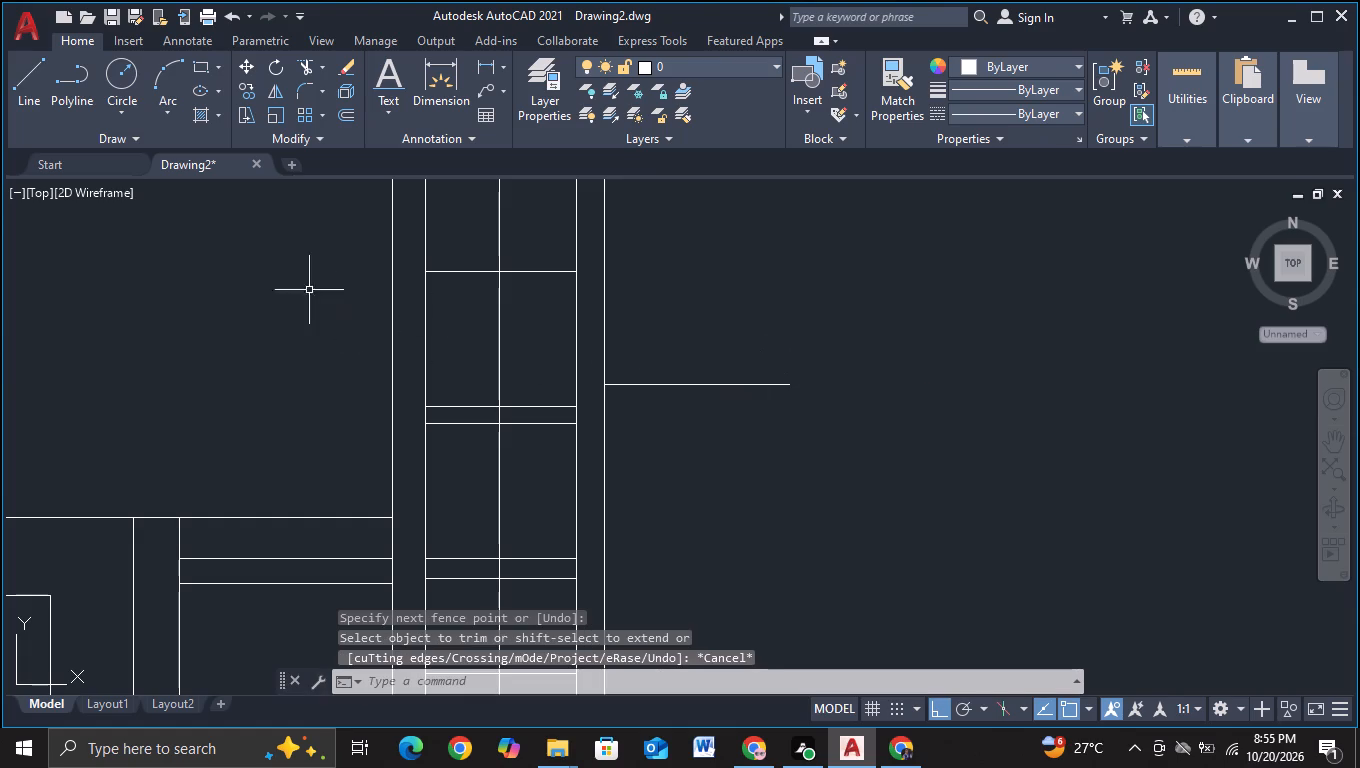
Extend the horizontal line about 120 units further right from its free end, and finish it with a short vertical line going up.
{"action": "left_click", "coordinate": [39, 100]}
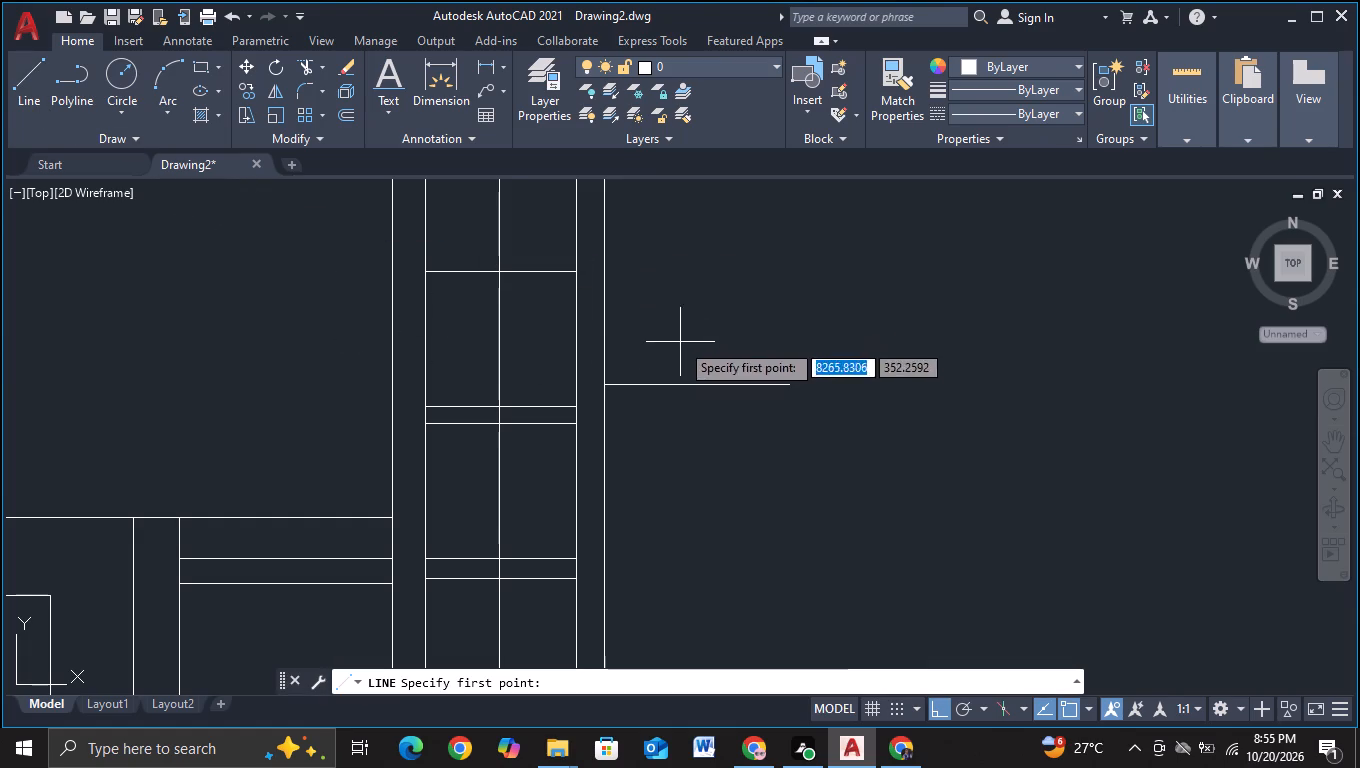
{"action": "left_click", "coordinate": [786, 390]}
{"action": "scroll", "coordinate": [896, 395], "scroll_direction": "down", "scroll_amount": 1}
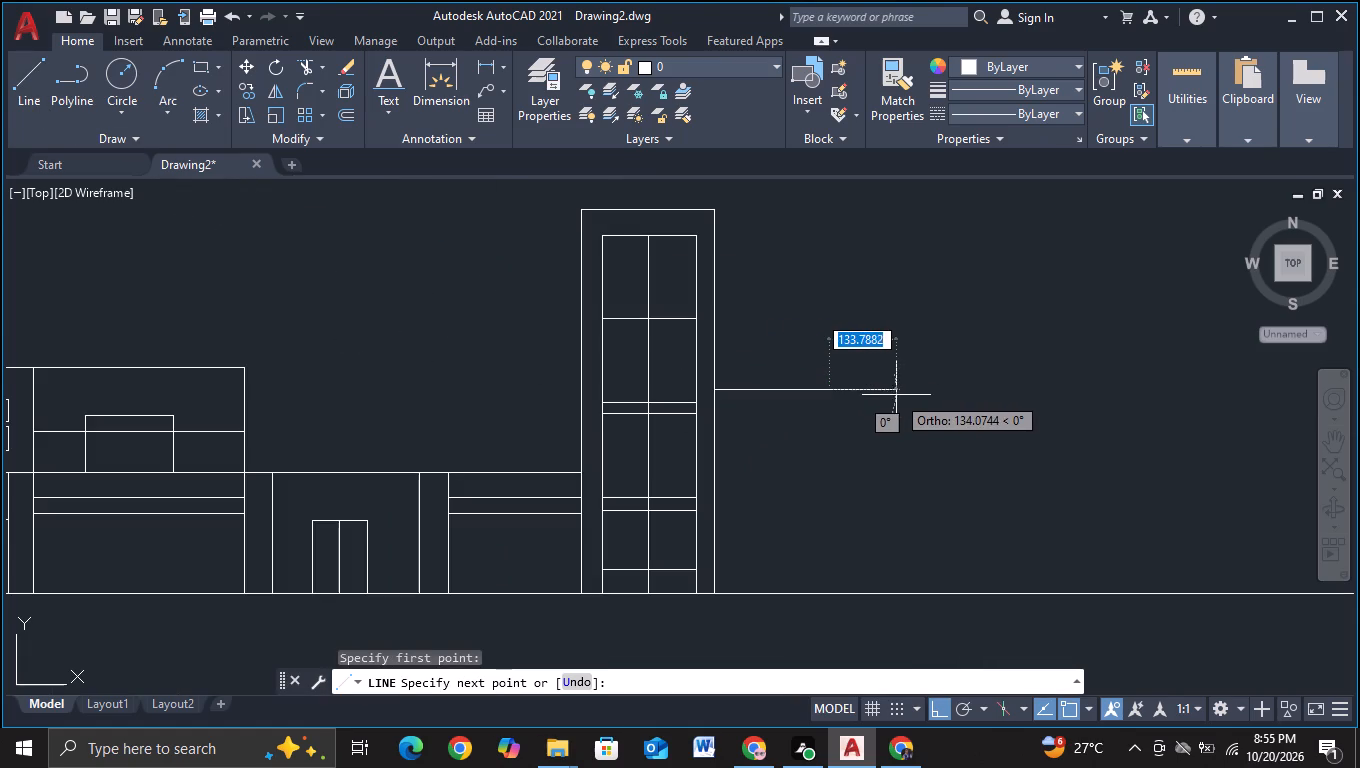
{"action": "middle_click_drag", "start_coordinate": [897, 395], "coordinate": [672, 404]}
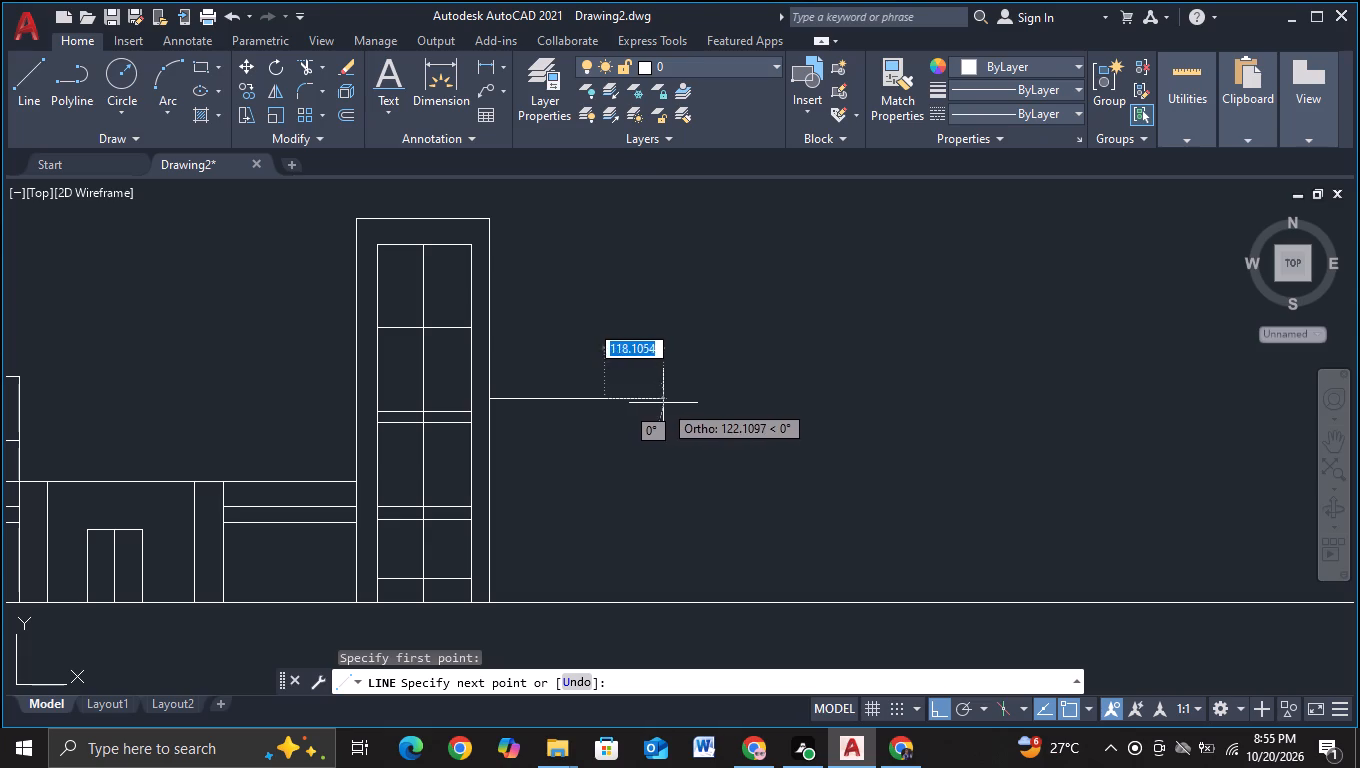
{"action": "left_click", "coordinate": [660, 403]}
{"action": "scroll", "coordinate": [703, 410], "scroll_direction": "up", "scroll_amount": 2}
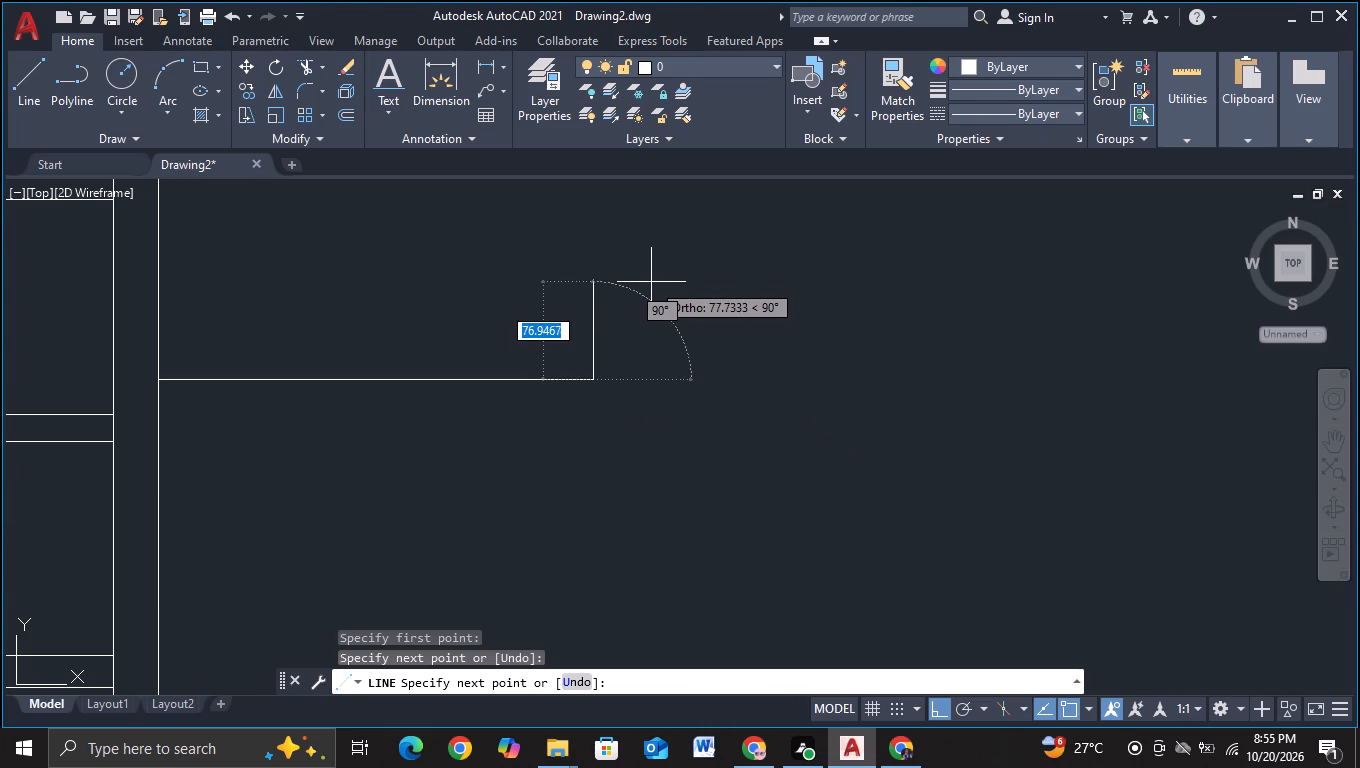
{"action": "scroll", "coordinate": [651, 282], "scroll_direction": "down", "scroll_amount": 4}
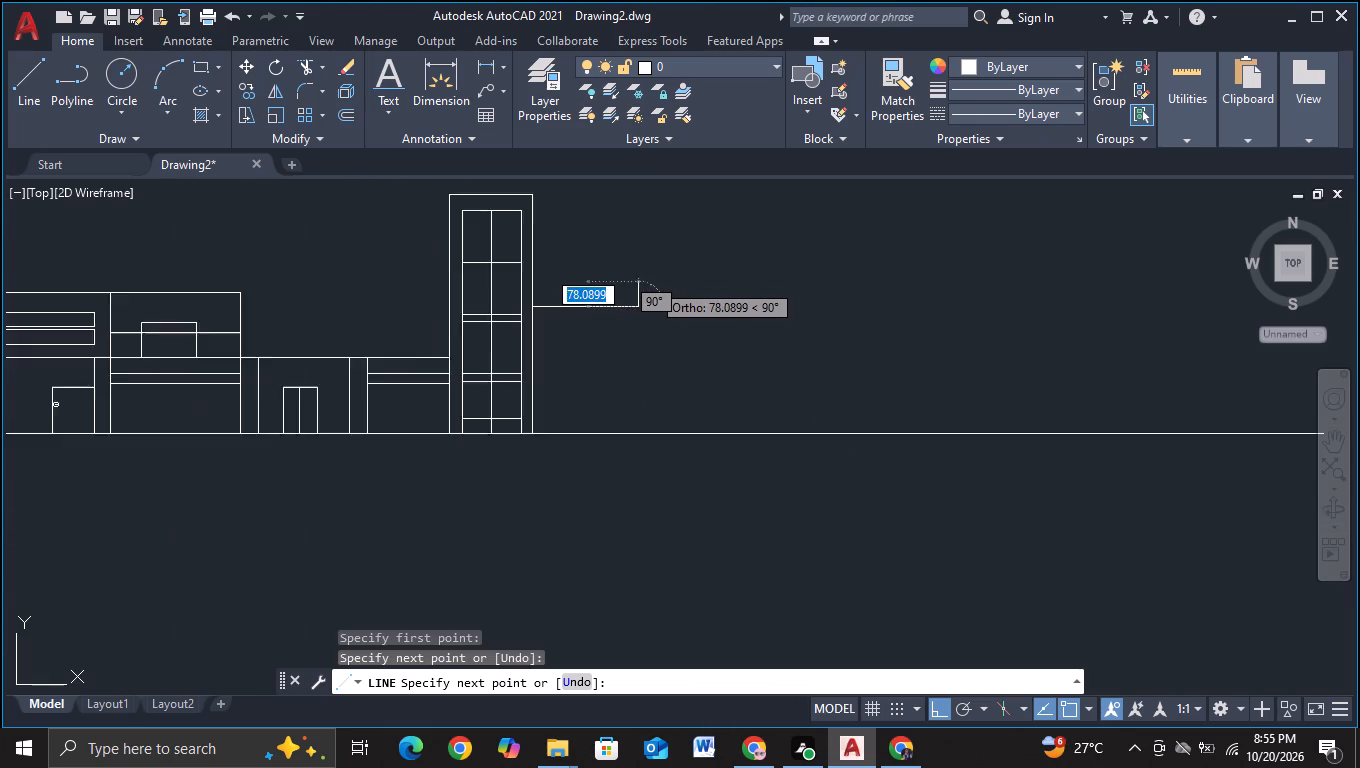
{"action": "middle_click_drag", "start_coordinate": [651, 282], "coordinate": [772, 329]}
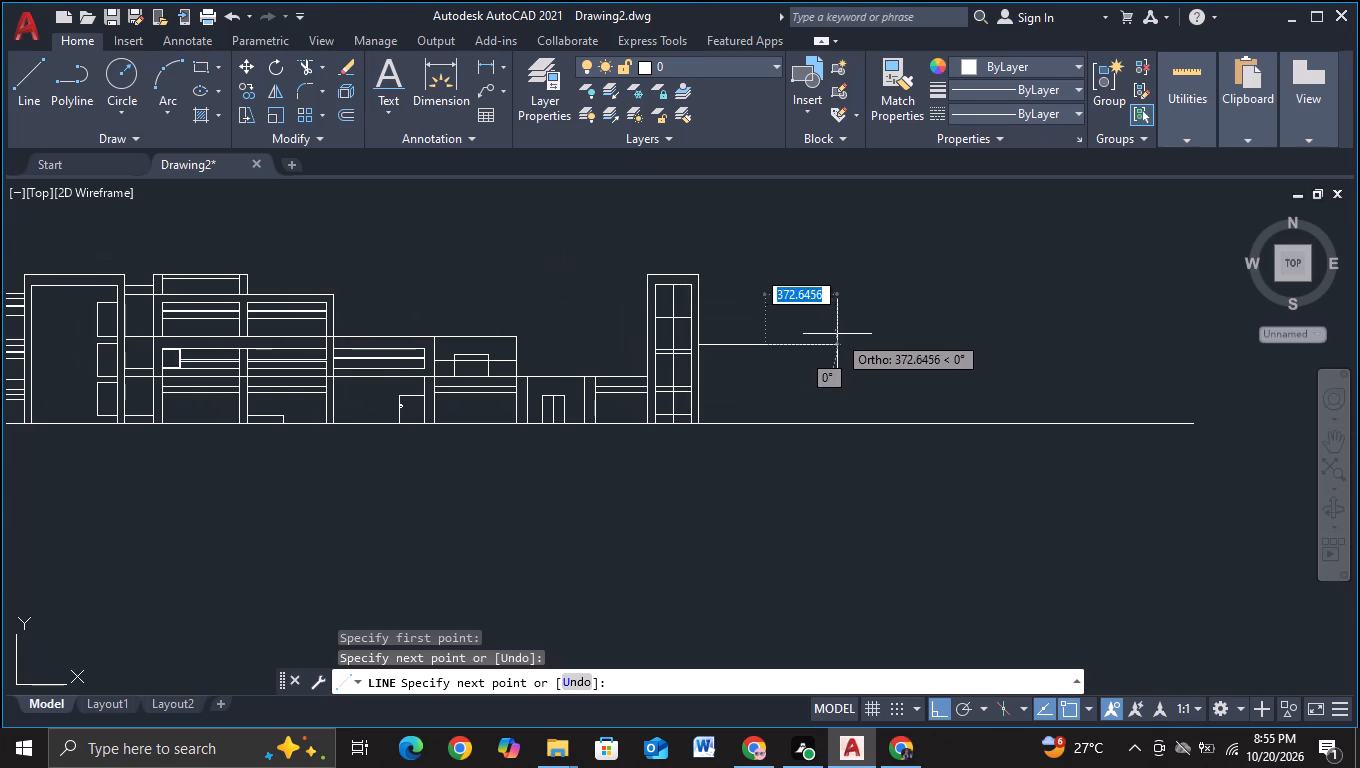
{"action": "scroll", "coordinate": [795, 323], "scroll_direction": "up", "scroll_amount": 2}
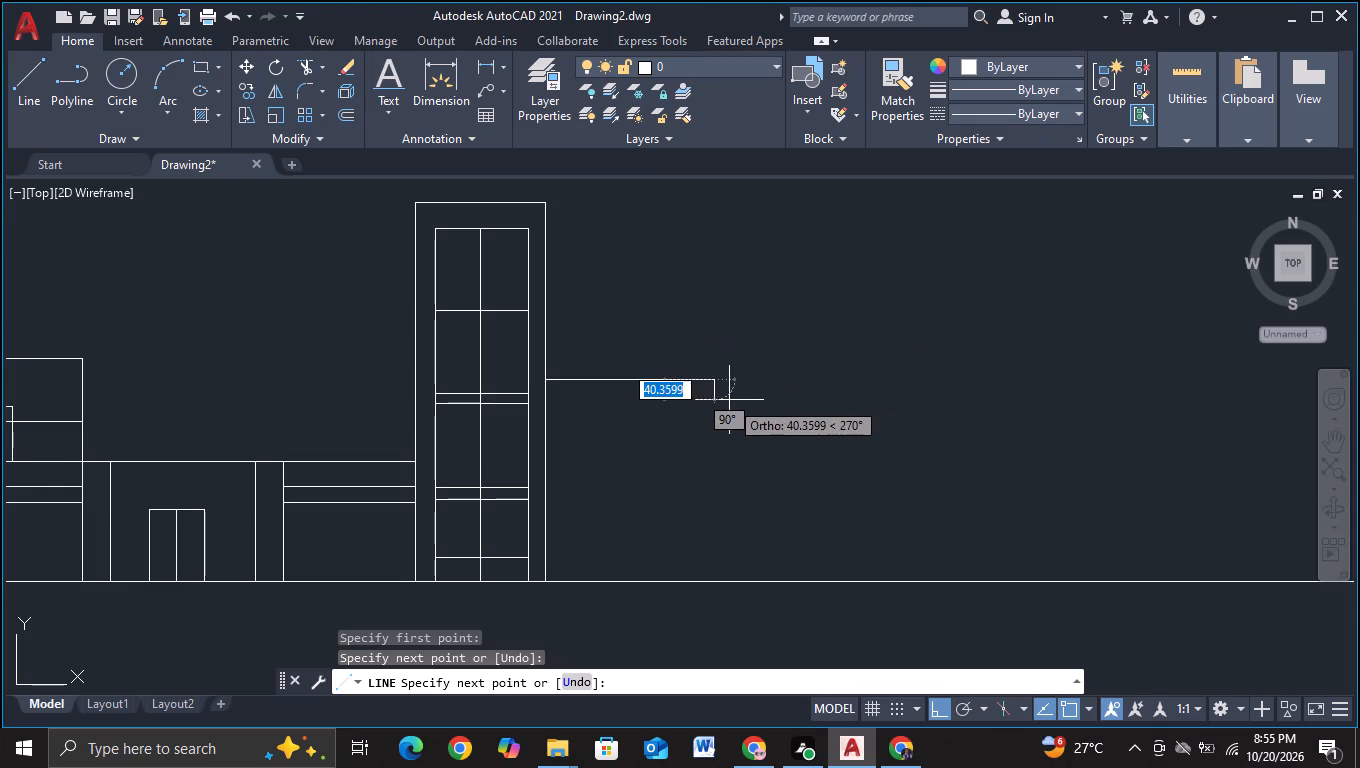
{"action": "scroll", "coordinate": [736, 390], "scroll_direction": "up", "scroll_amount": 1}
{"action": "left_click", "coordinate": [734, 390]}
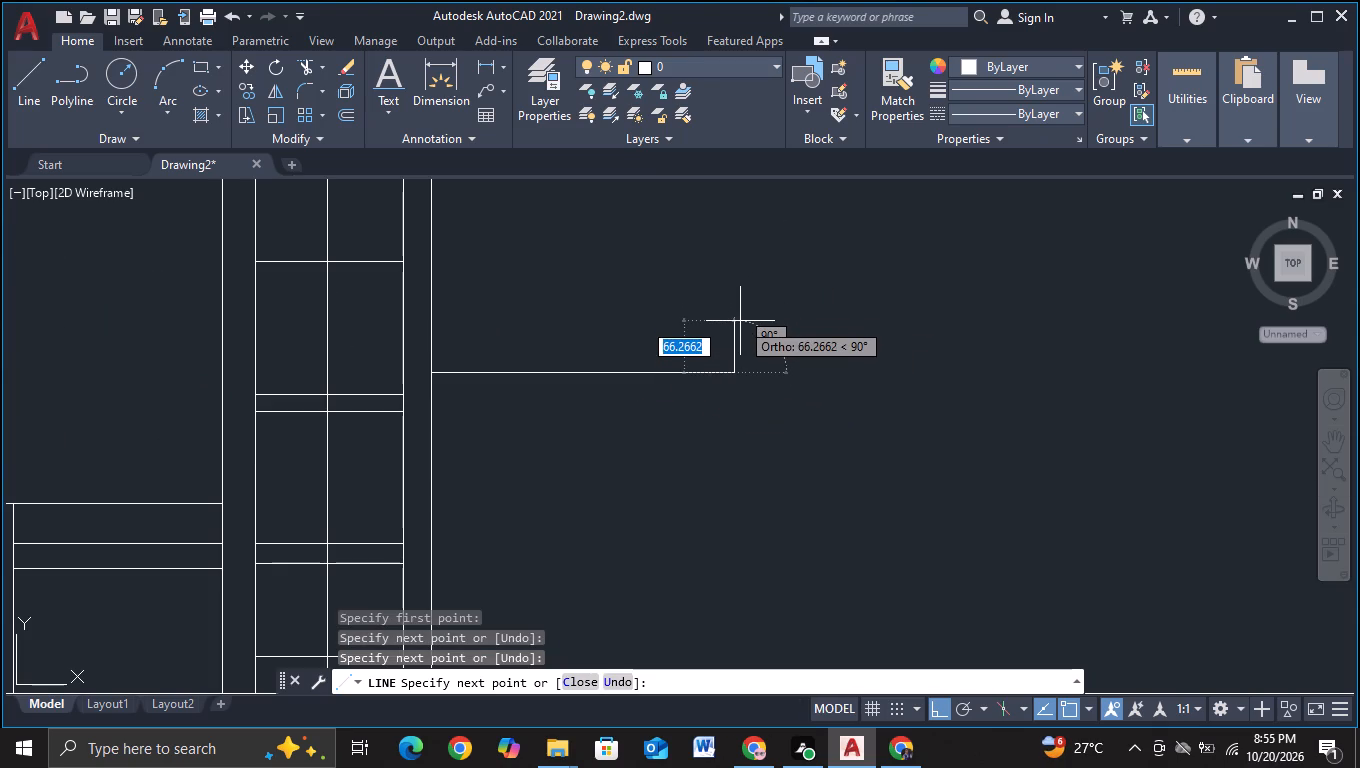
{"action": "left_click", "coordinate": [737, 310]}
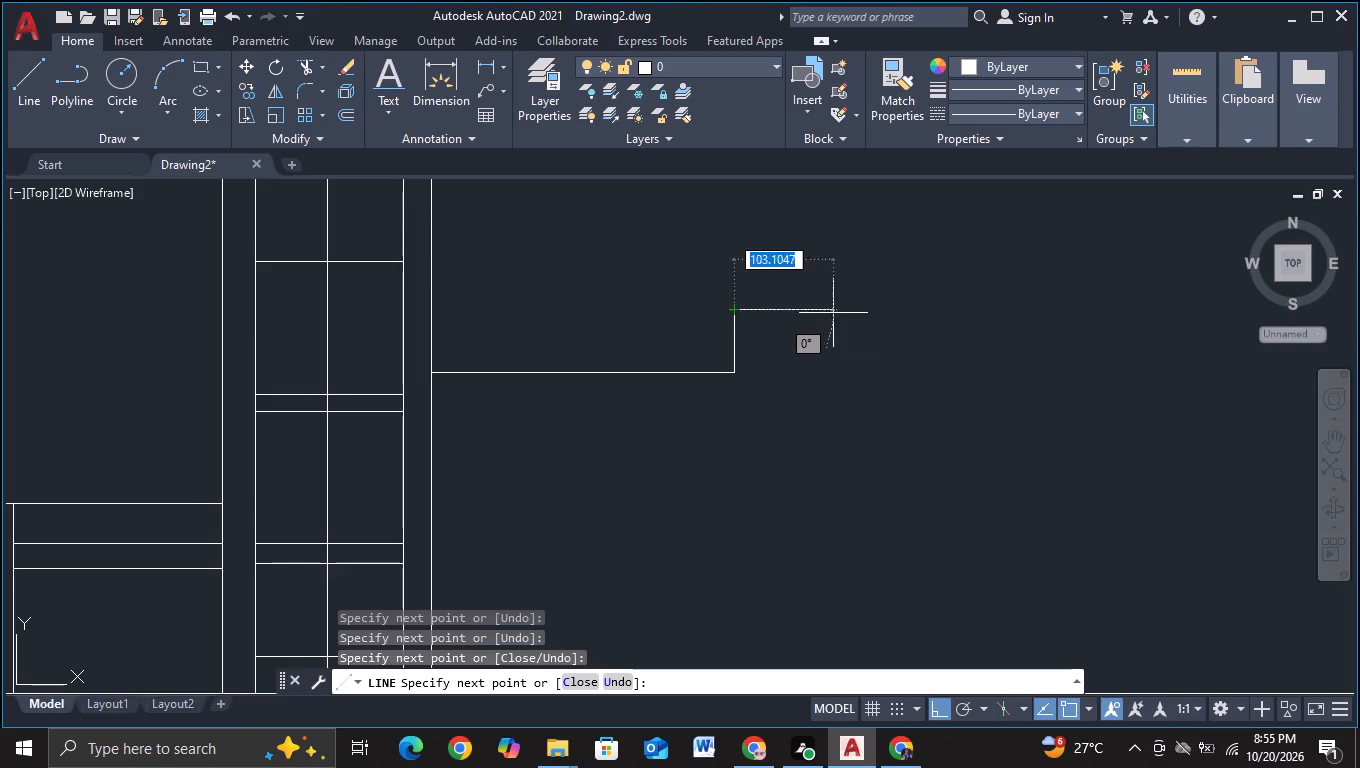
{"action": "scroll", "coordinate": [842, 313], "scroll_direction": "down", "scroll_amount": 2}
{"action": "key", "text": "Escape"}
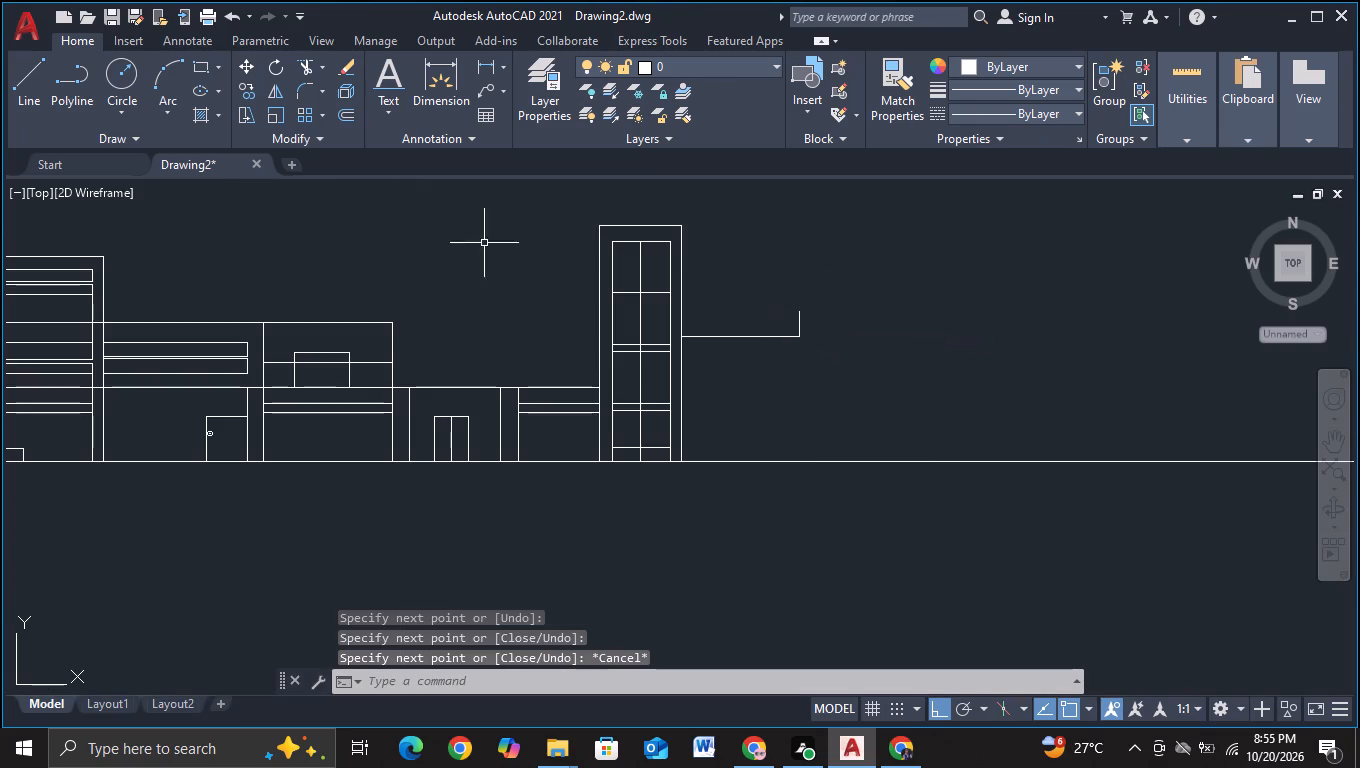
Remove the short vertical line at the free end of the extension's horizontal line using Trim.
{"action": "left_click", "coordinate": [310, 68]}
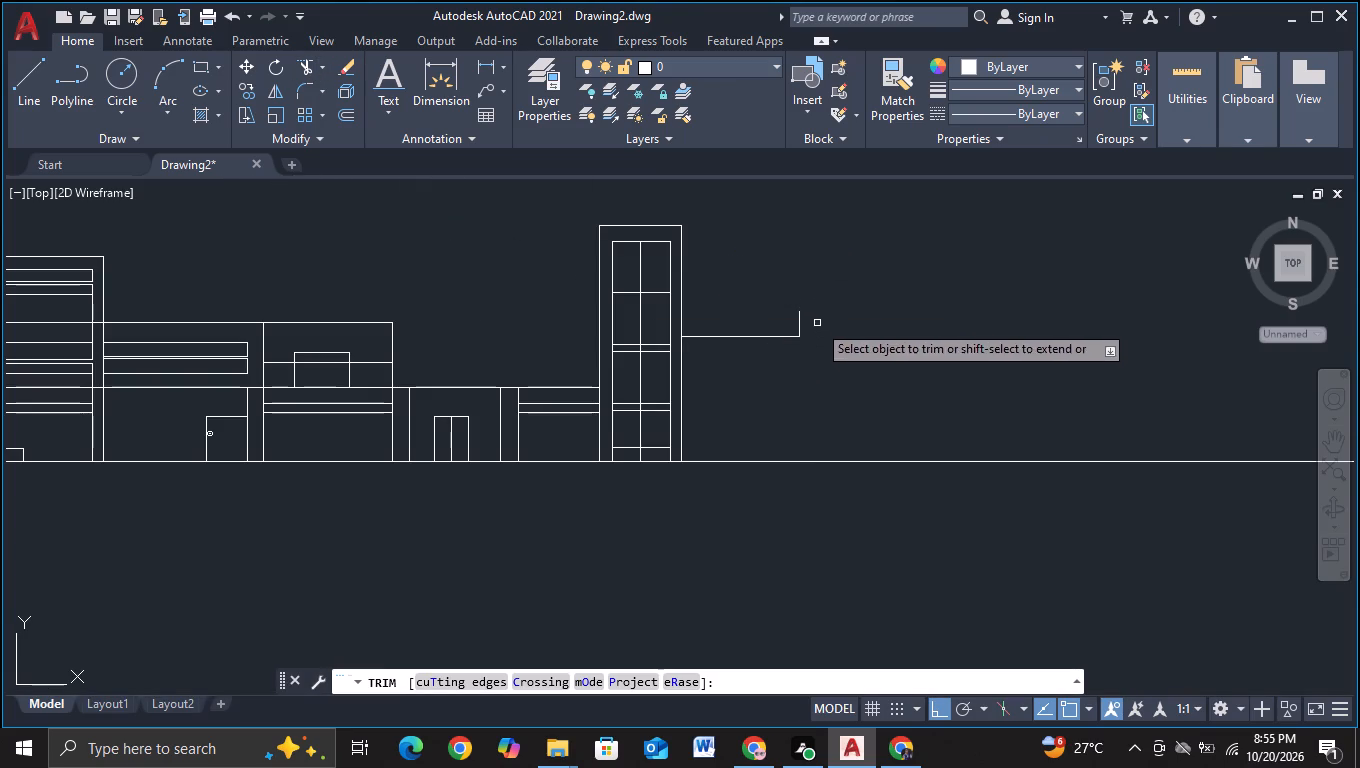
{"action": "left_click", "coordinate": [797, 322]}
{"action": "key", "text": "Escape"}
From the horizontal line's free end, draw a step about 47 units up and continue about 360 units to the right.
{"action": "left_click", "coordinate": [26, 114]}
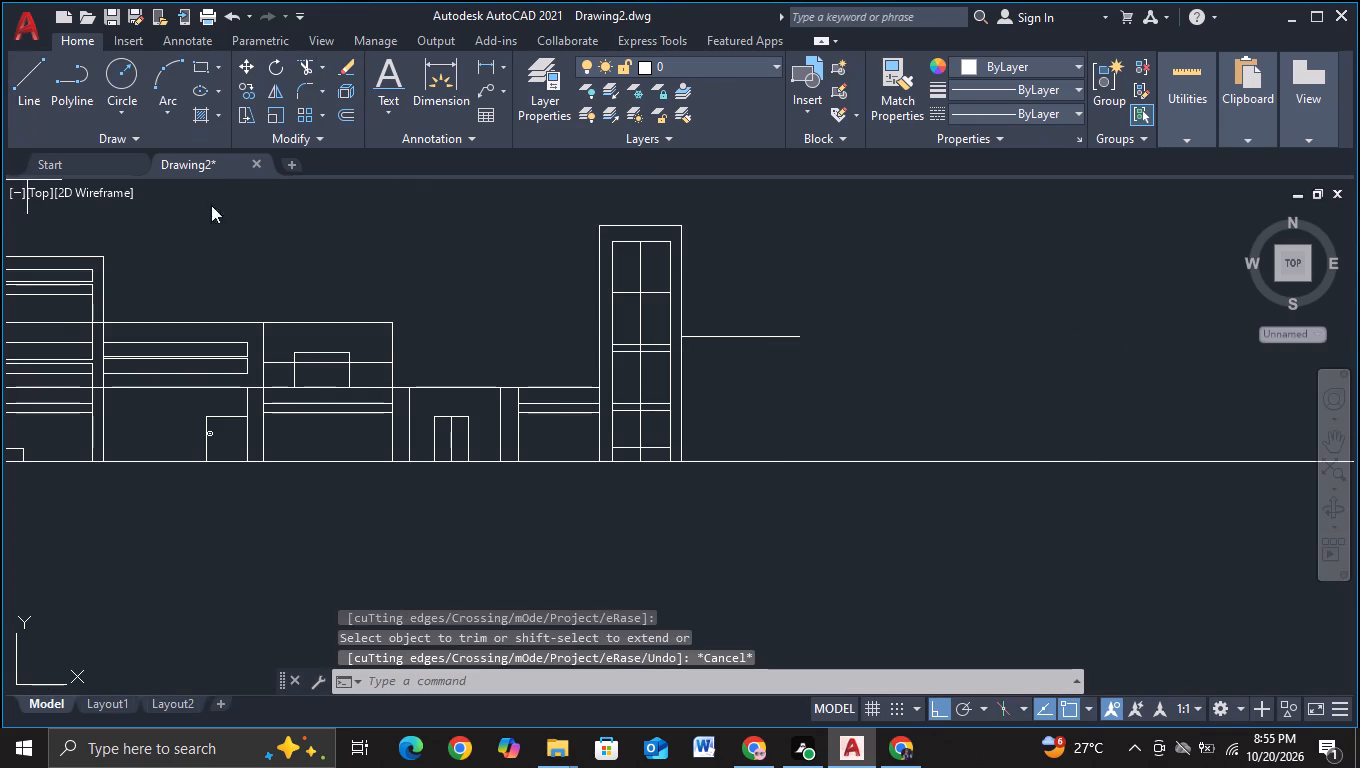
{"action": "left_click", "coordinate": [796, 337]}
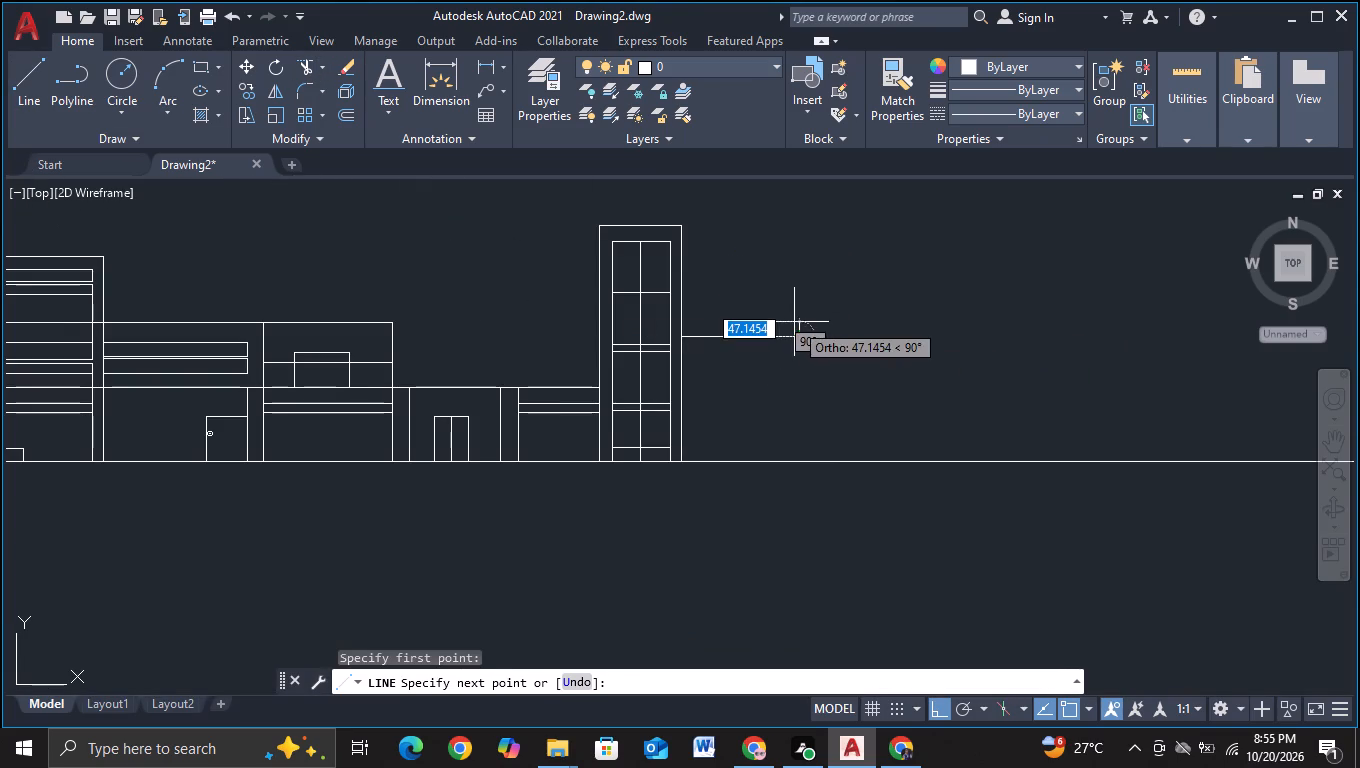
{"action": "left_click", "coordinate": [794, 322]}
{"action": "middle_click_drag", "start_coordinate": [903, 320], "coordinate": [898, 320]}
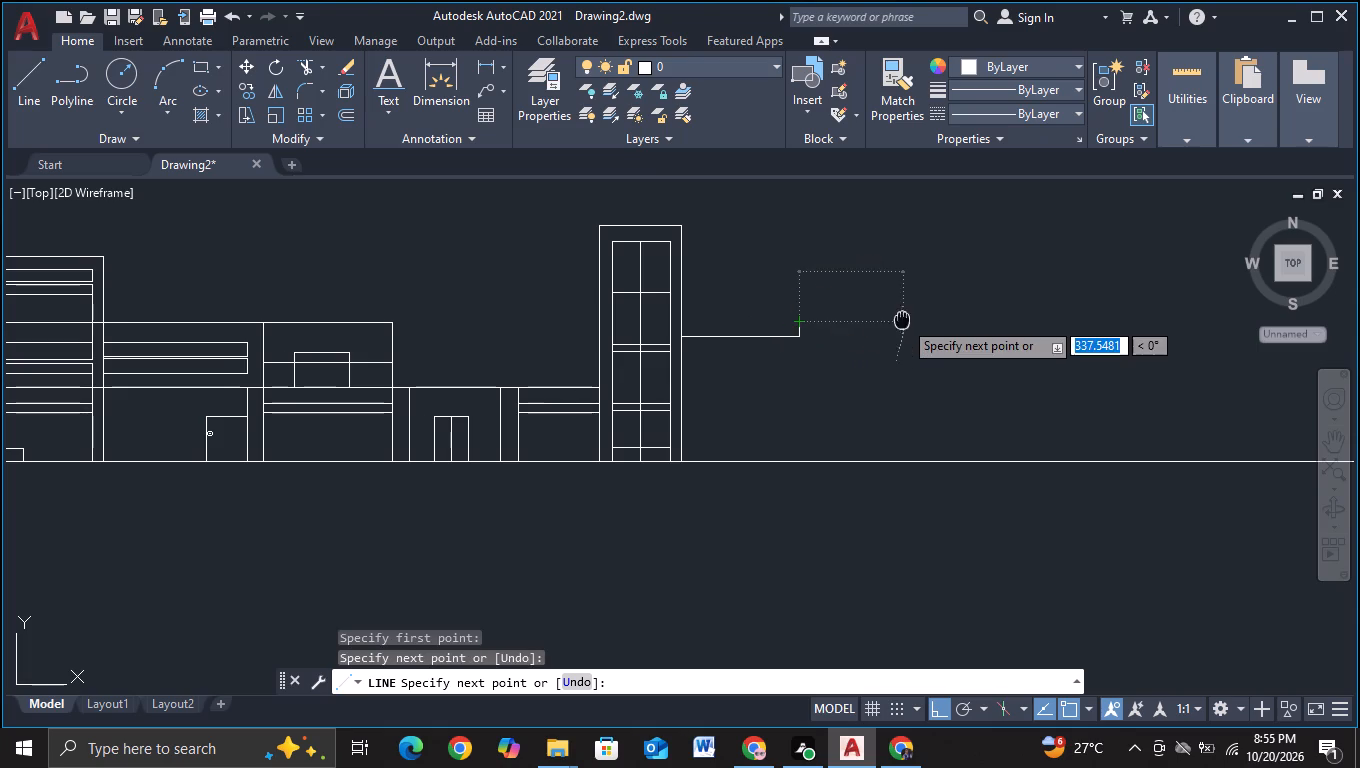
{"action": "middle_click_drag", "start_coordinate": [898, 320], "coordinate": [540, 357]}
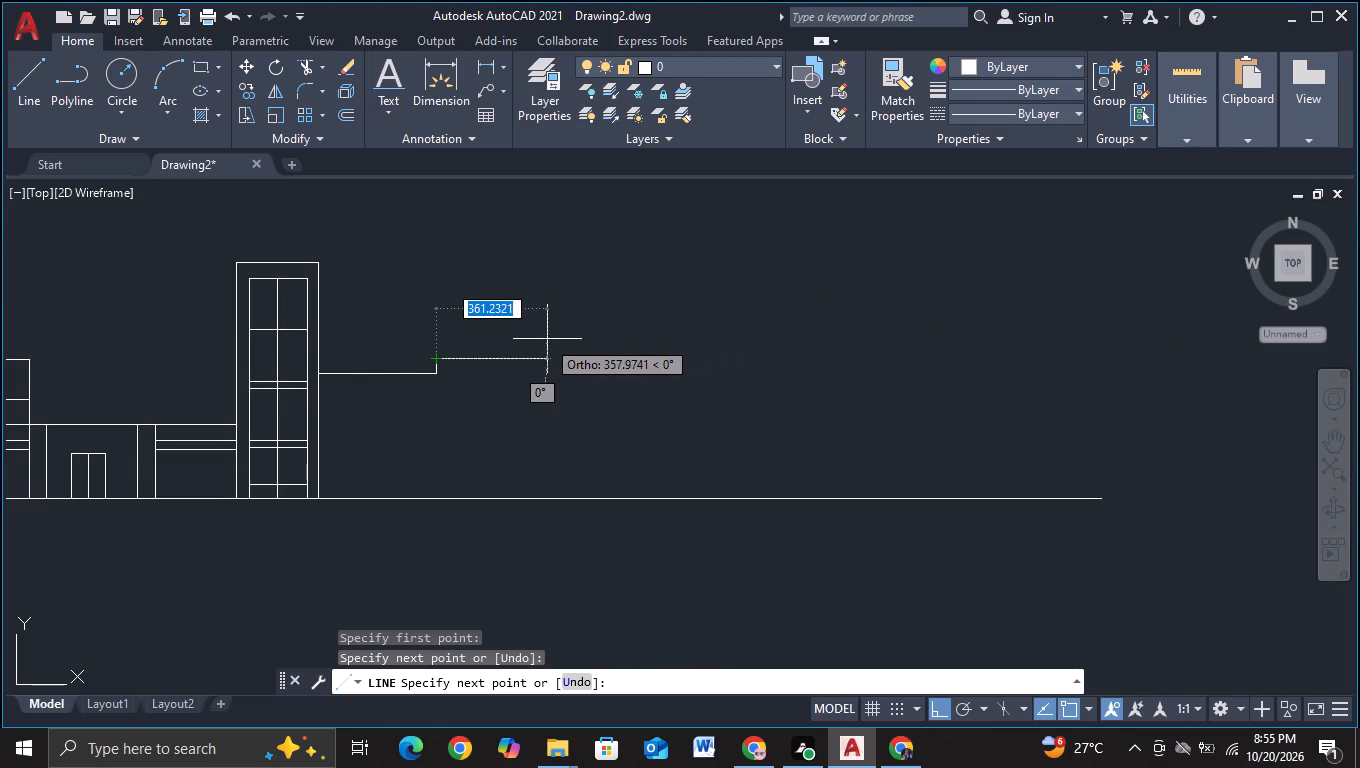
{"action": "left_click", "coordinate": [547, 339]}
{"action": "key", "text": "Escape"}
Draw a vertical line from the foot of the roof step down across the ground line and trim it at the ground line.
{"action": "middle_click_drag", "start_coordinate": [423, 431], "coordinate": [455, 342]}
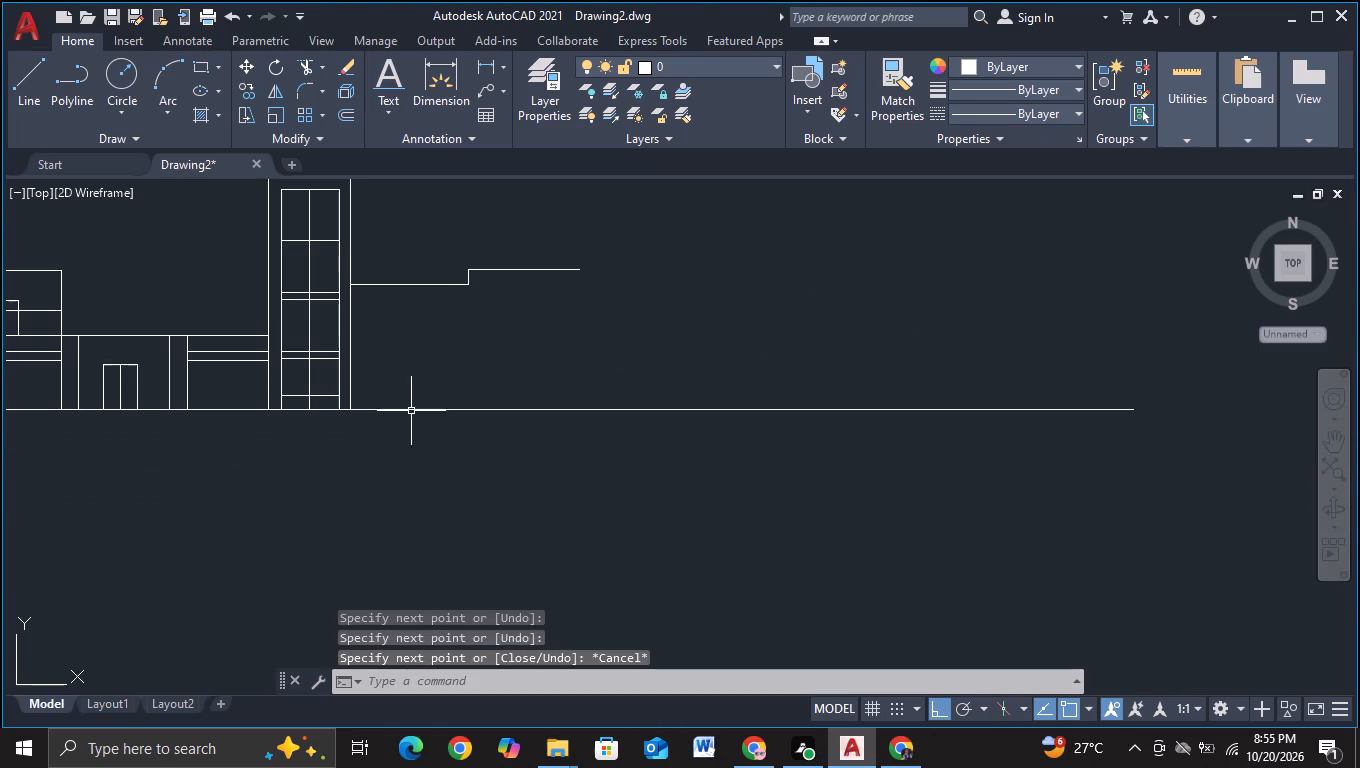
{"action": "left_click", "coordinate": [46, 111]}
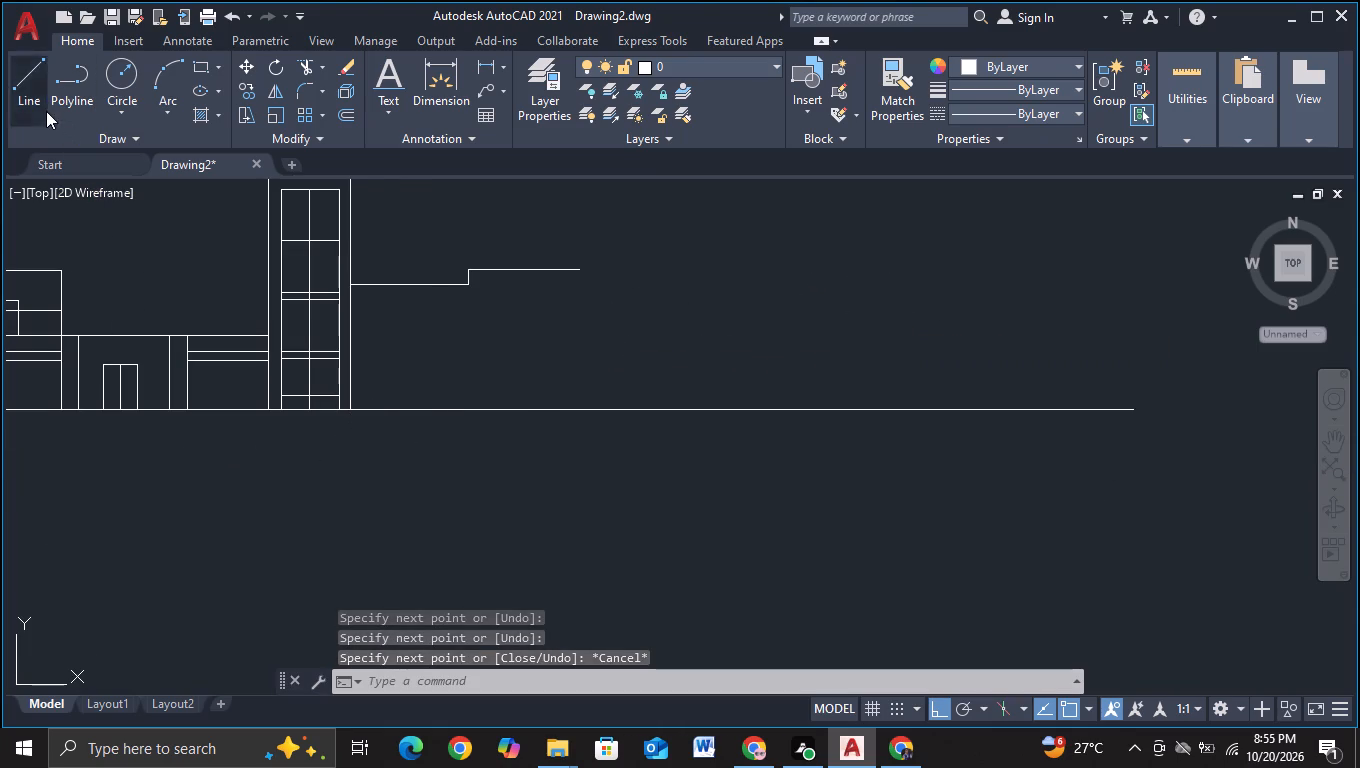
{"action": "left_click", "coordinate": [468, 290]}
{"action": "left_click", "coordinate": [478, 461]}
{"action": "key", "text": "Escape"}
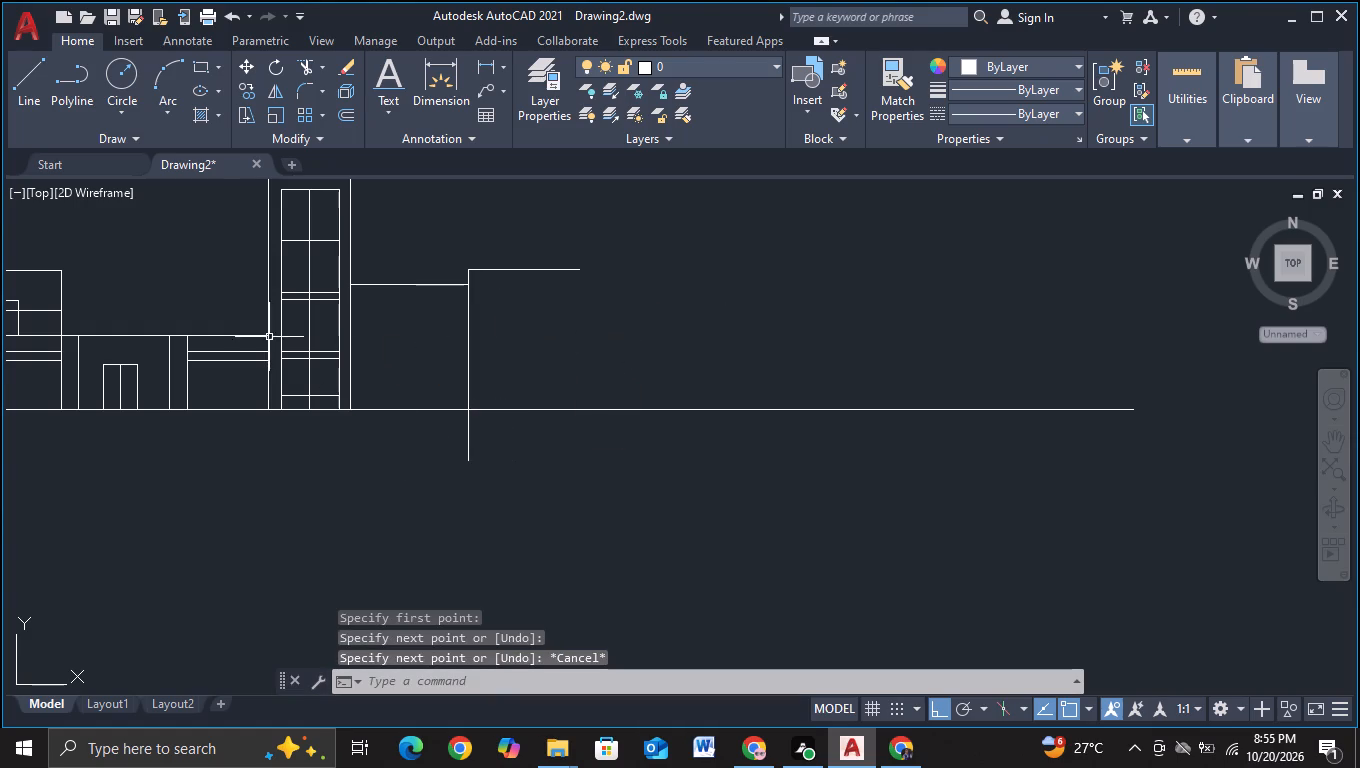
{"action": "left_click", "coordinate": [311, 67]}
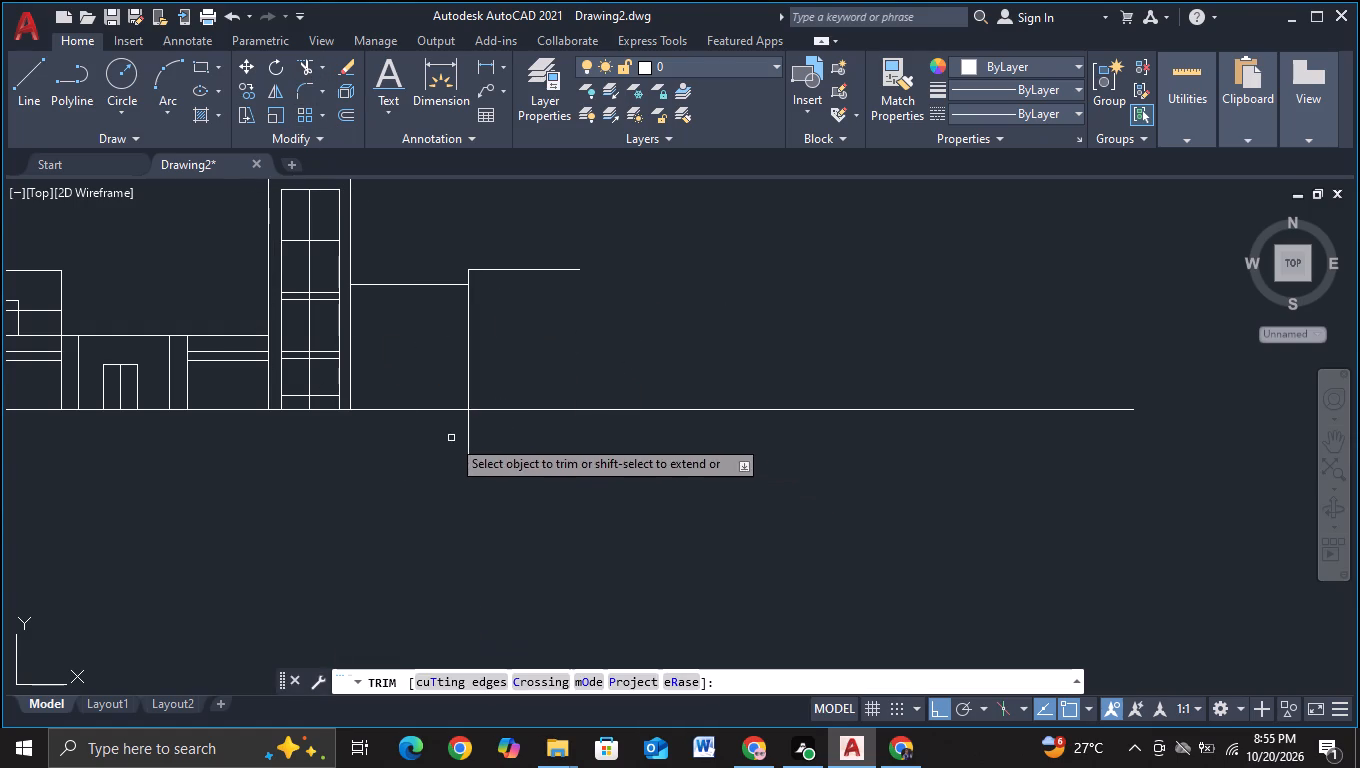
{"action": "left_click_drag", "start_coordinate": [436, 430], "coordinate": [516, 418]}
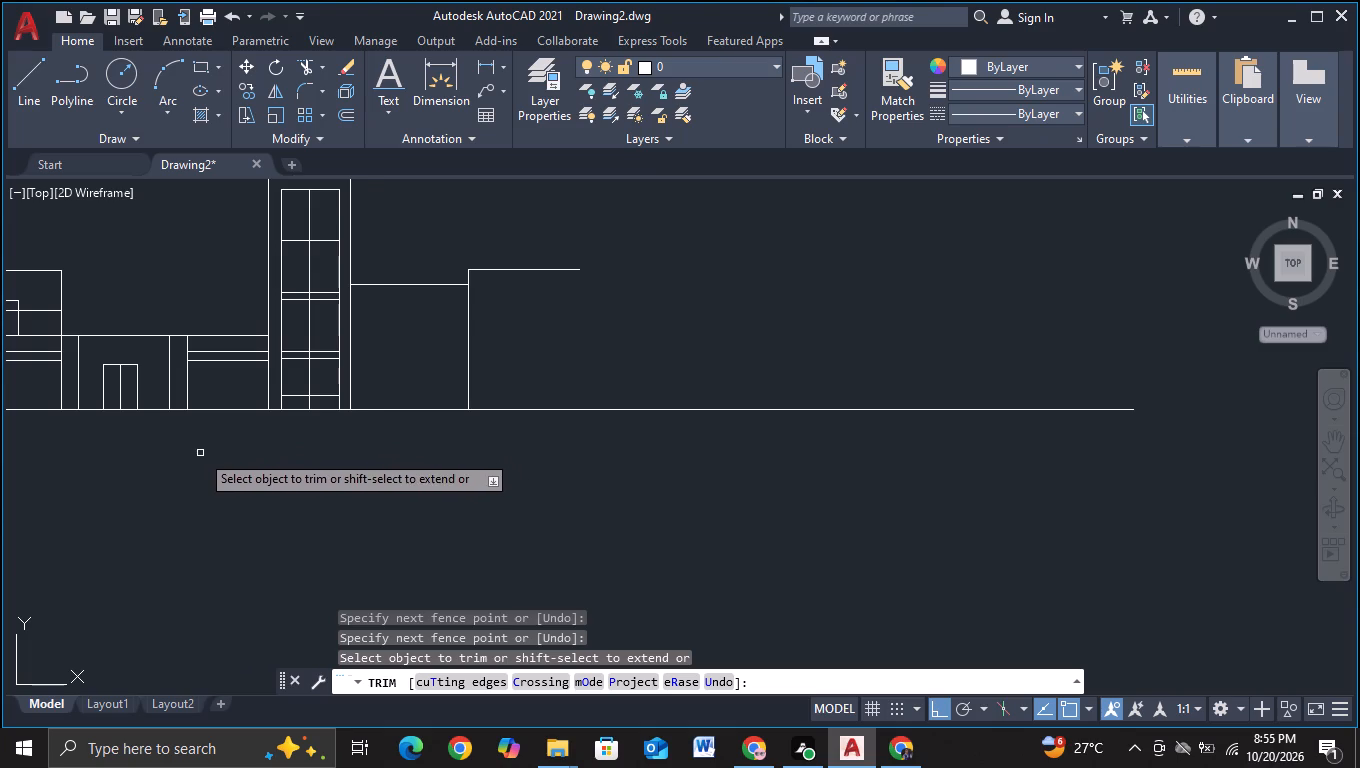
Draw a horizontal line about 918 units long from inside the tower across the extension's new vertical, below its roof line.
{"action": "left_click", "coordinate": [16, 107]}
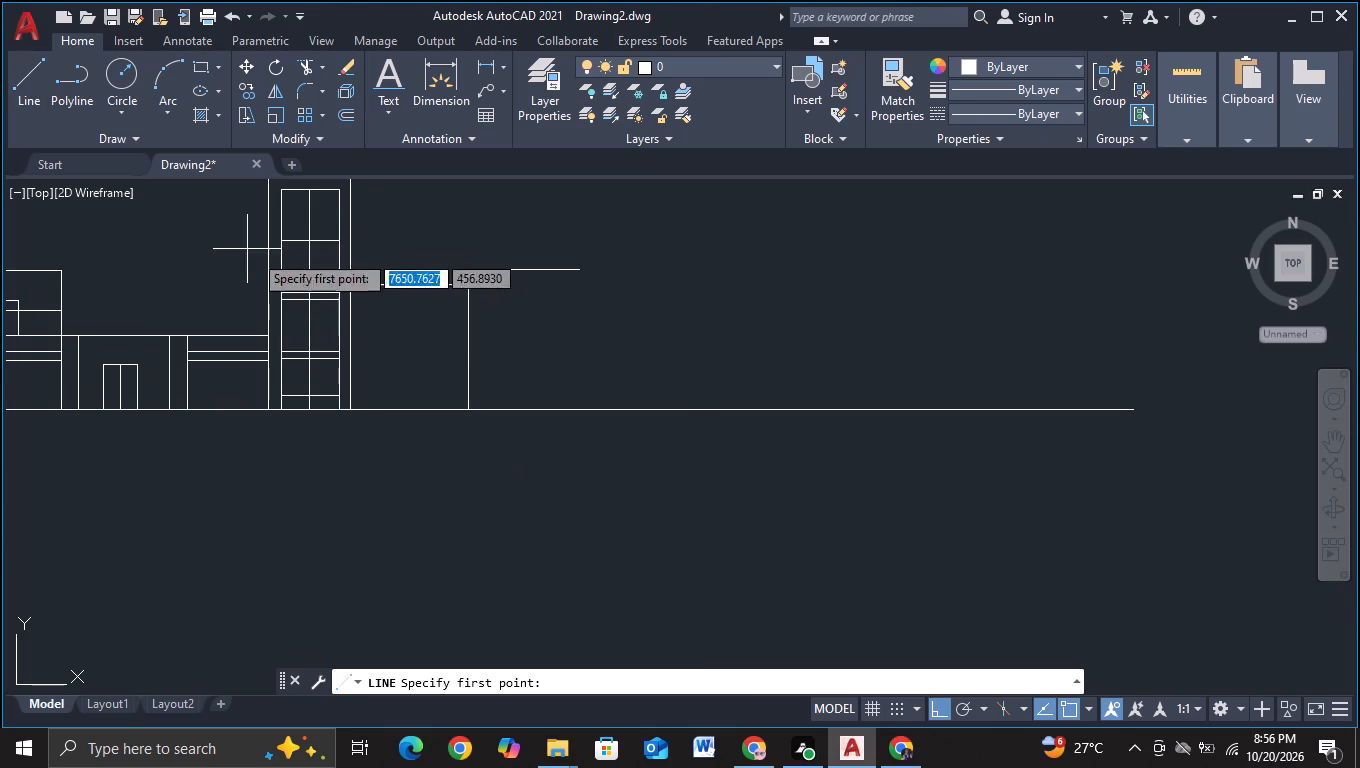
{"action": "scroll", "coordinate": [362, 321], "scroll_direction": "up", "scroll_amount": 1}
{"action": "scroll", "coordinate": [433, 379], "scroll_direction": "up", "scroll_amount": 1}
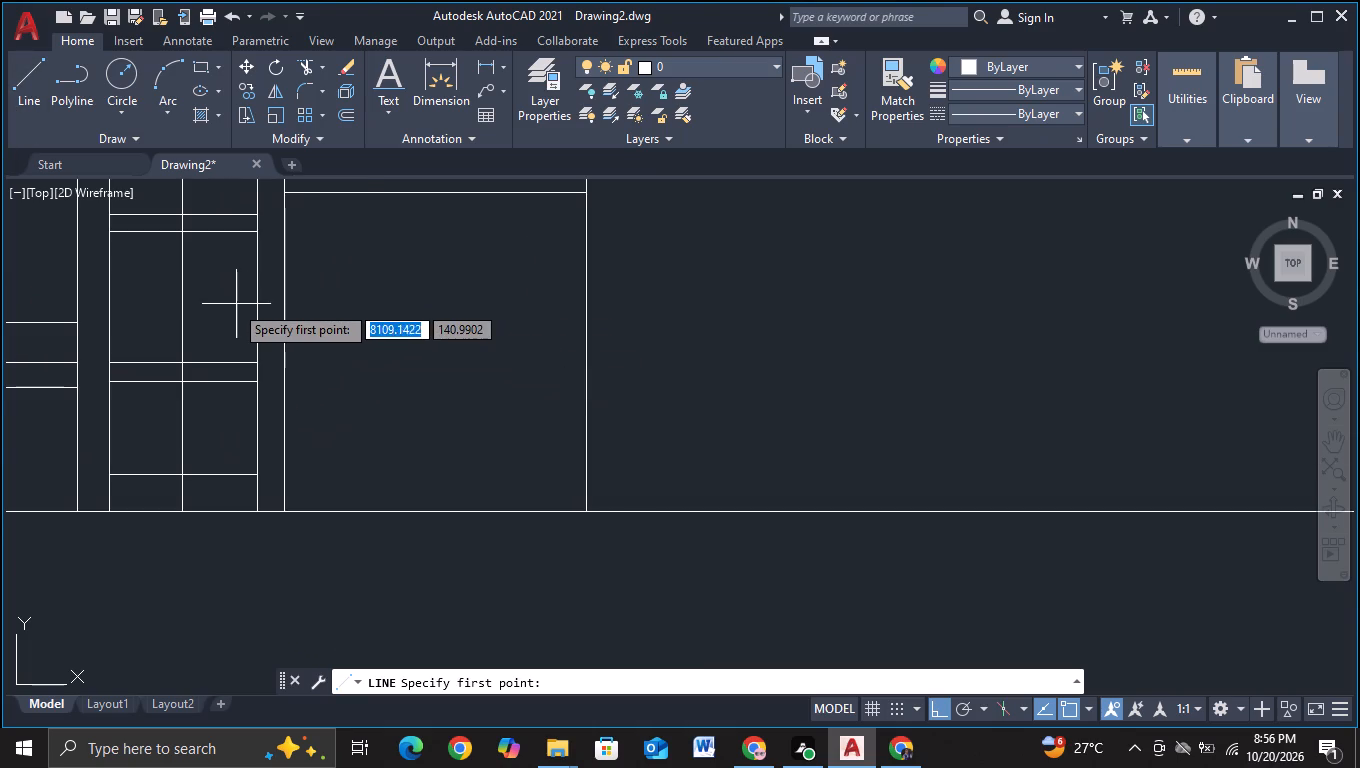
{"action": "left_click", "coordinate": [229, 293]}
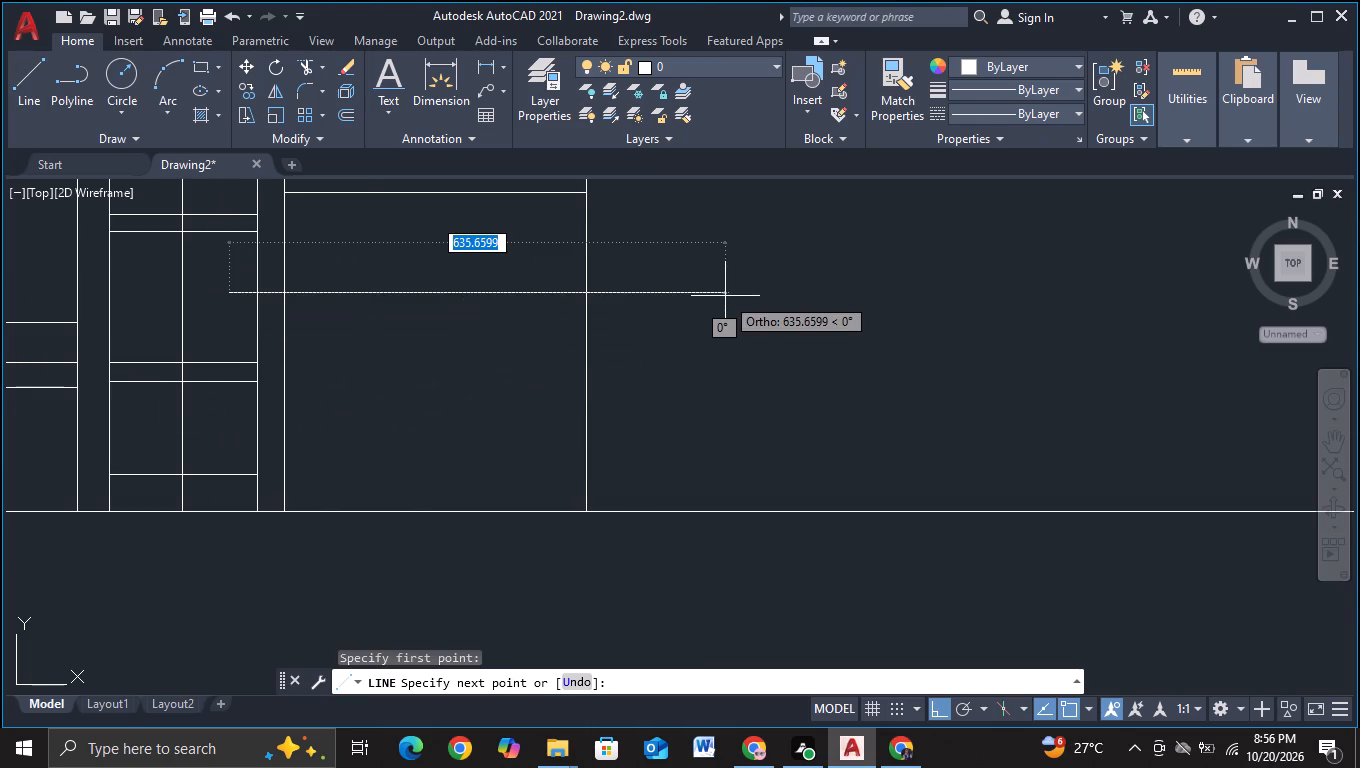
{"action": "middle_click_drag", "start_coordinate": [725, 296], "coordinate": [521, 328]}
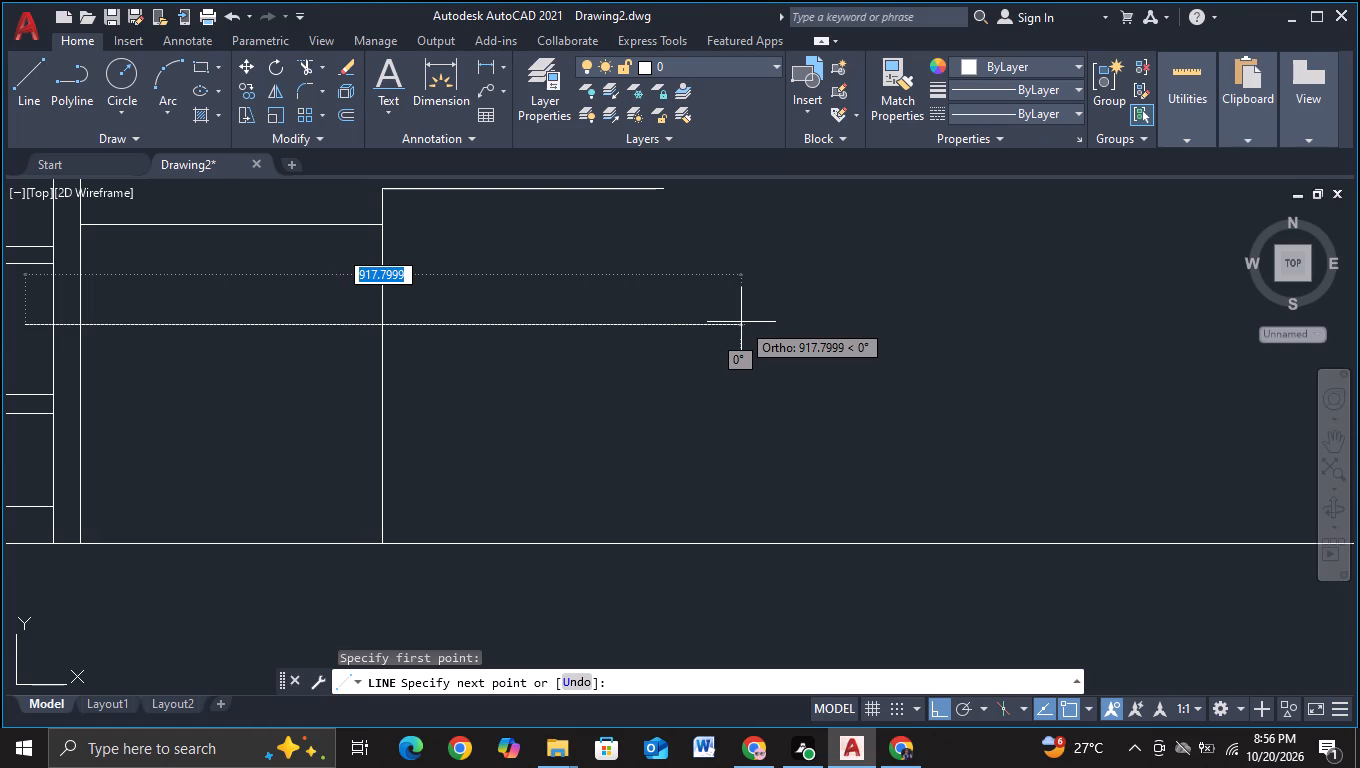
{"action": "left_click", "coordinate": [741, 322]}
{"action": "key", "text": "Escape"}
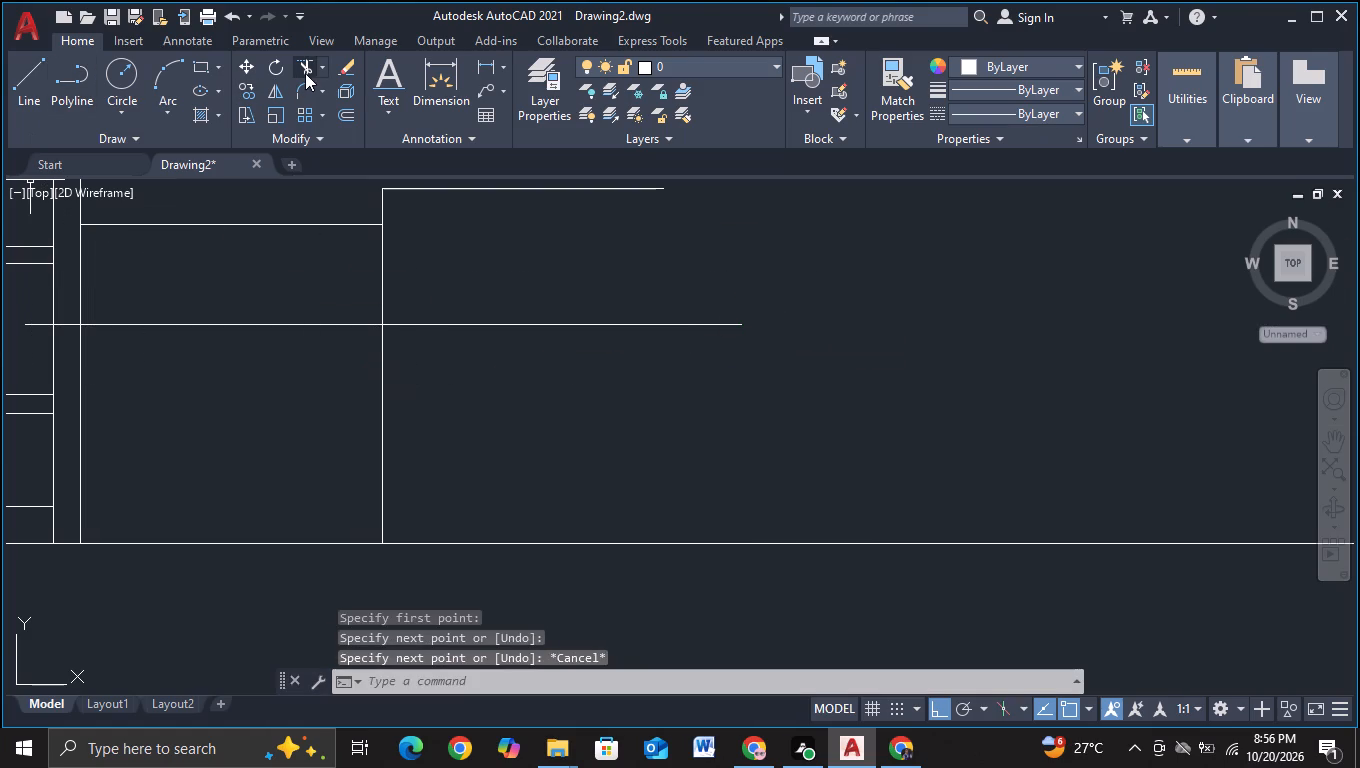
Trim the new horizontal line back to the tower's right outer edge.
{"action": "left_click", "coordinate": [305, 73]}
{"action": "middle_click_drag", "start_coordinate": [193, 307], "coordinate": [399, 292]}
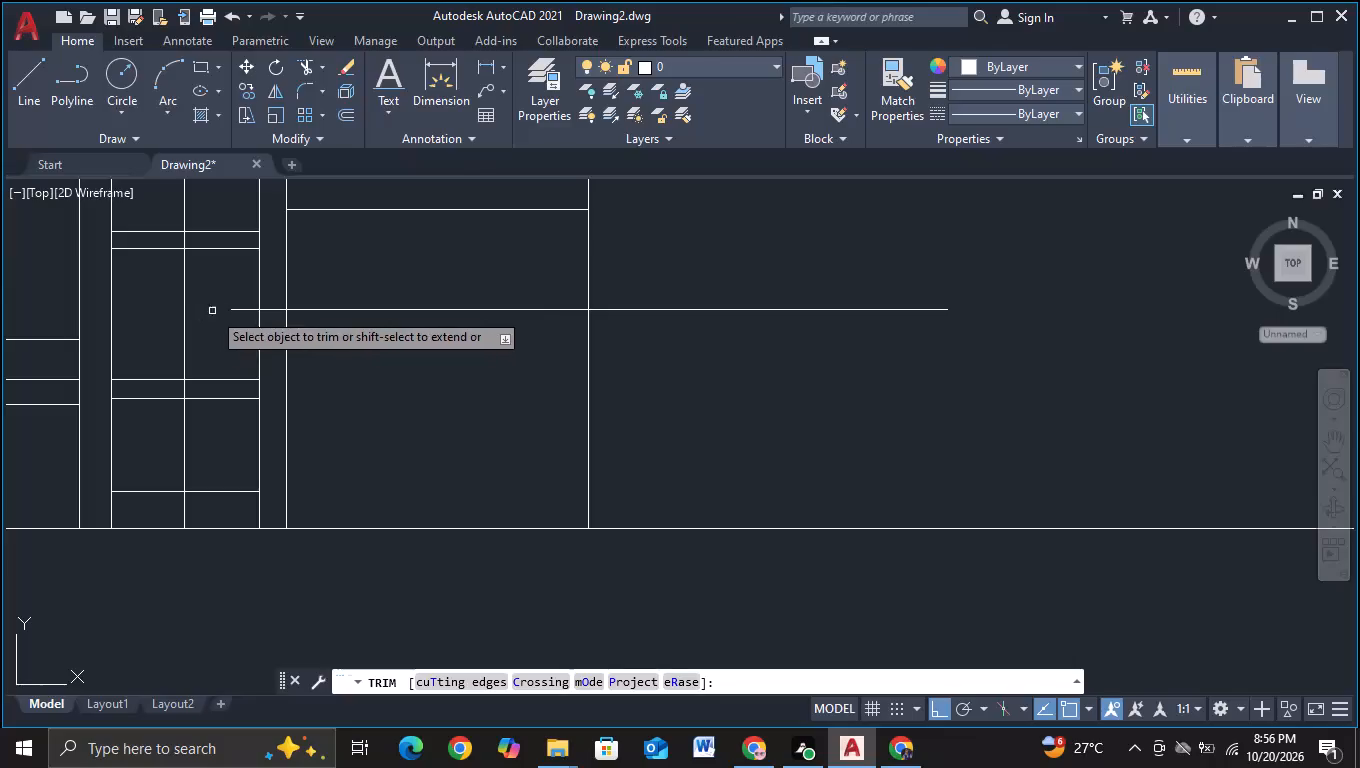
{"action": "left_click", "coordinate": [230, 310]}
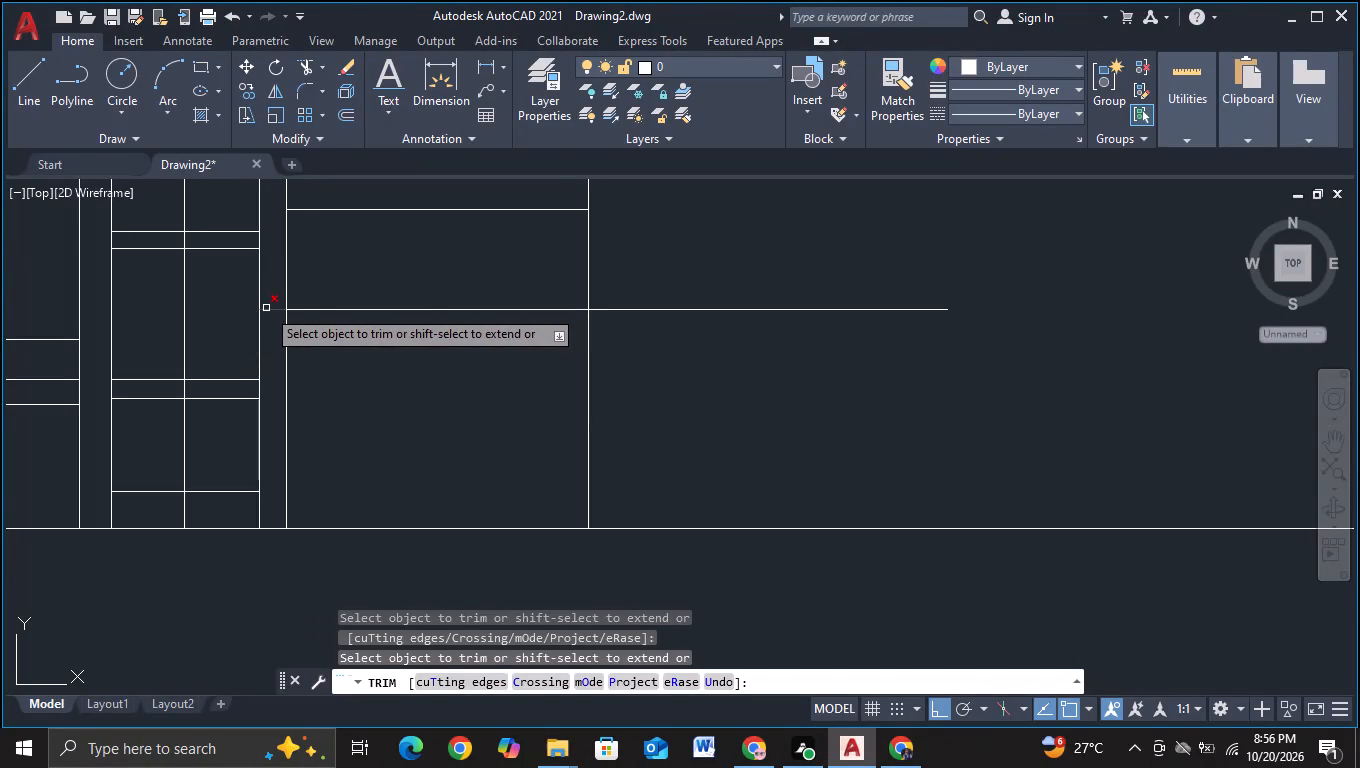
{"action": "left_click", "coordinate": [266, 308]}
{"action": "scroll", "coordinate": [321, 378], "scroll_direction": "down", "scroll_amount": 1}
{"action": "middle_click_drag", "start_coordinate": [340, 392], "coordinate": [337, 347]}
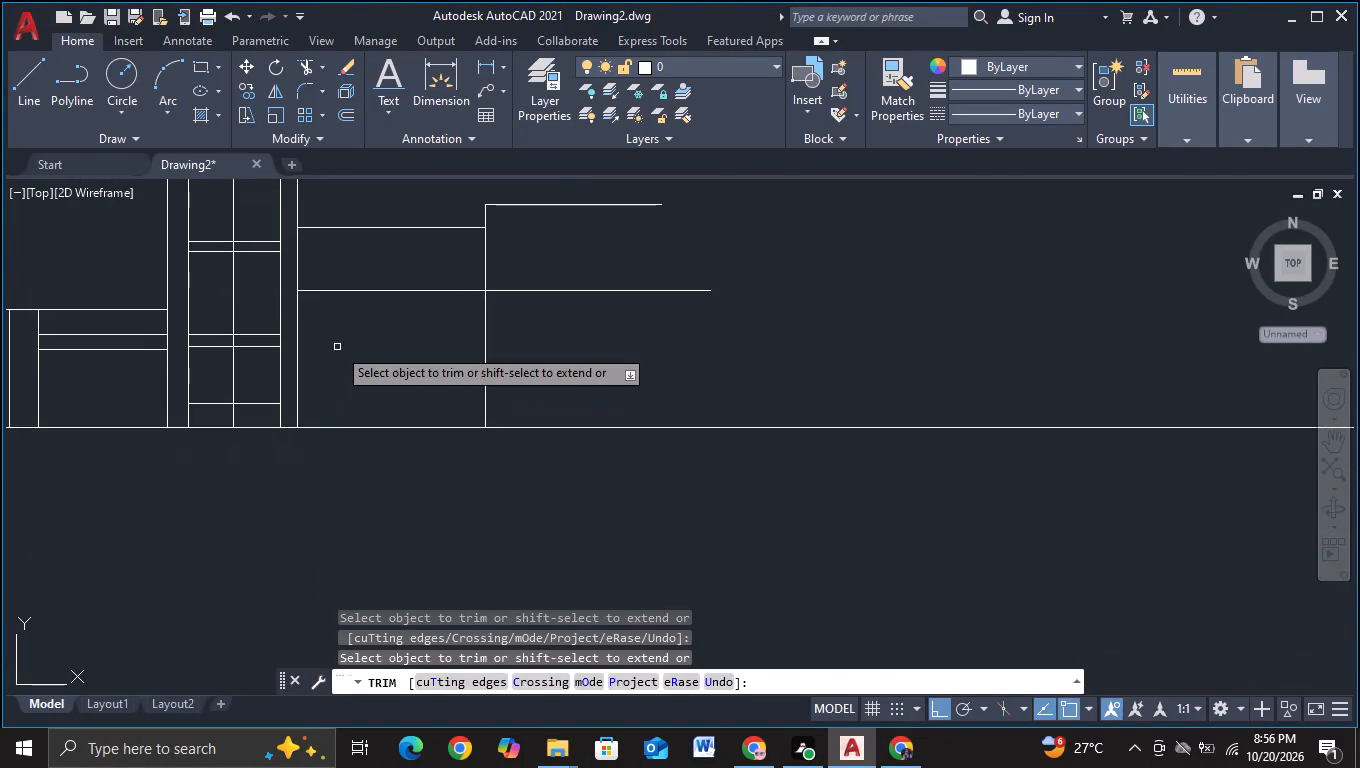
{"action": "key", "text": "Escape"}
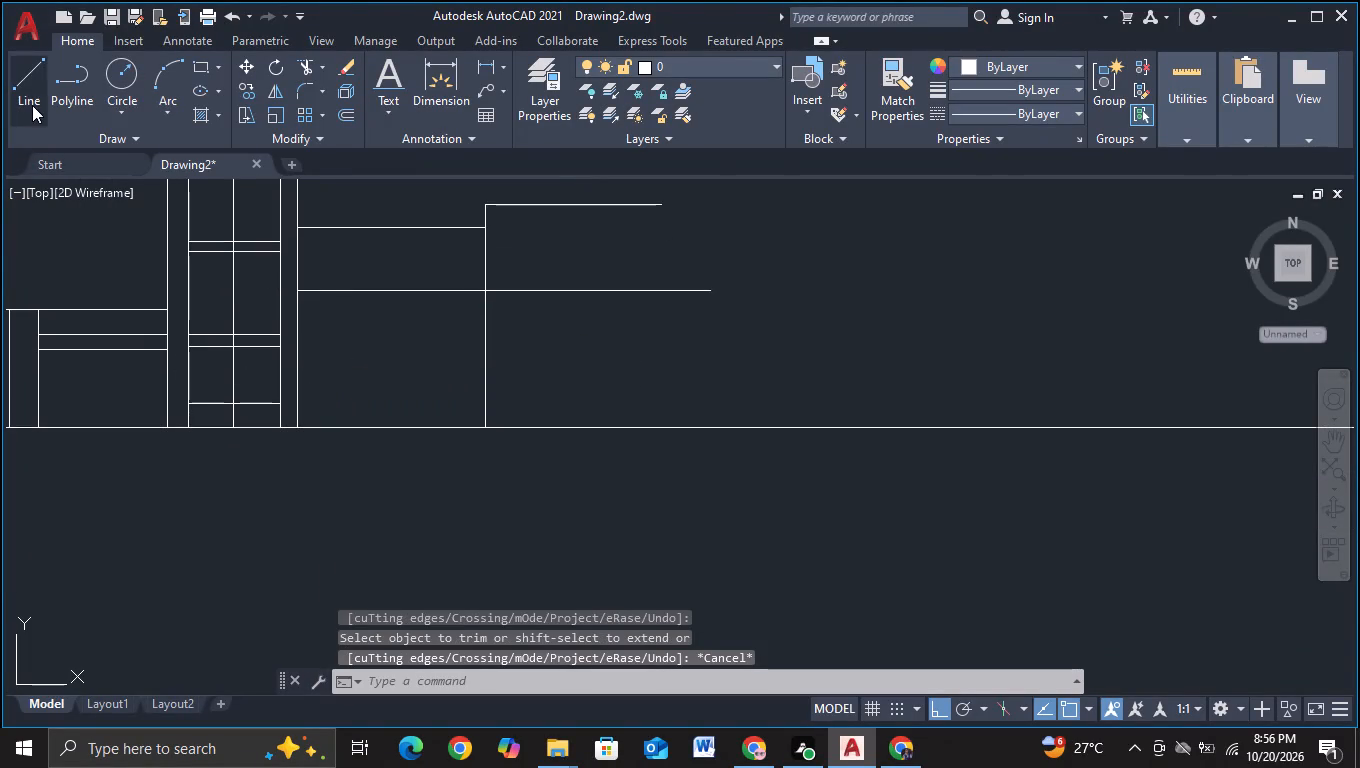
Copy the trimmed horizontal line about 50 units straight down to form a second parallel line.
{"action": "left_click", "coordinate": [385, 292]}
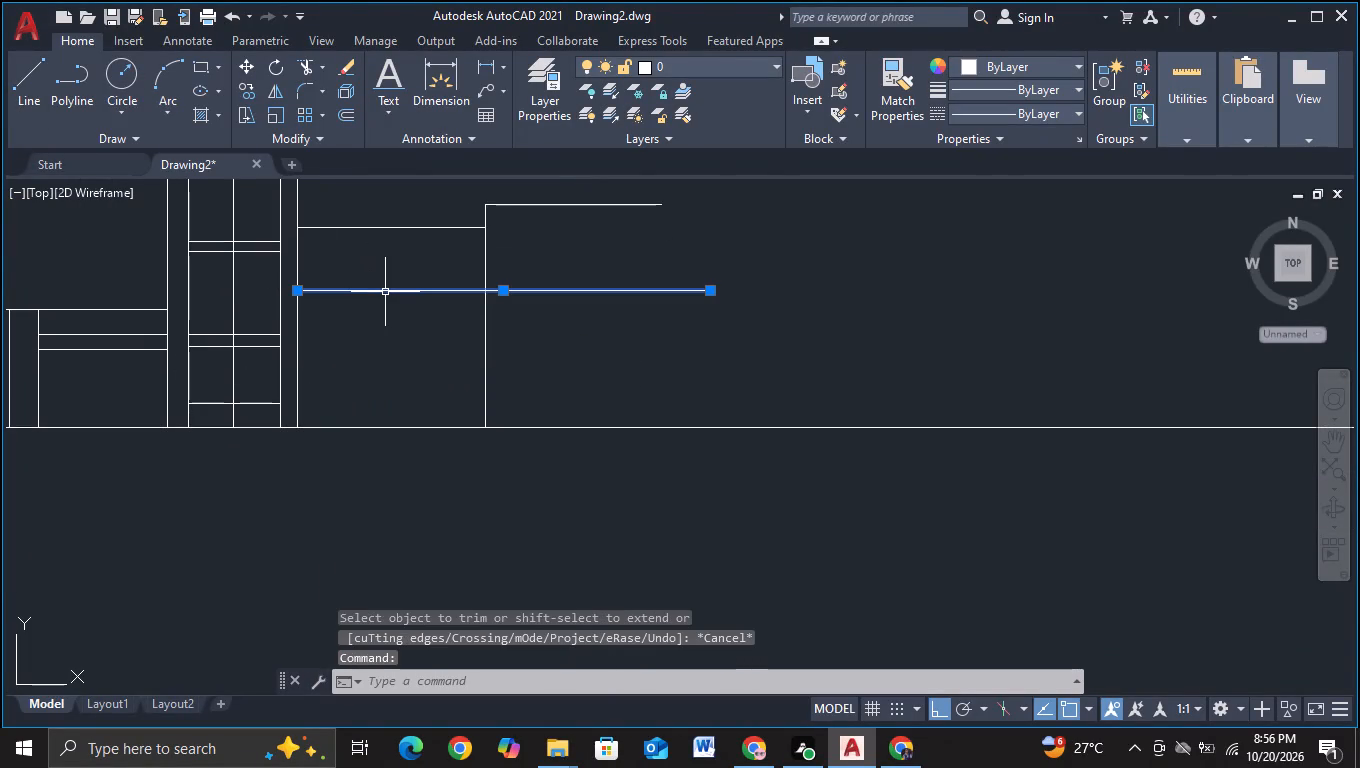
{"action": "key", "text": "c"}
{"action": "left_click", "coordinate": [442, 352]}
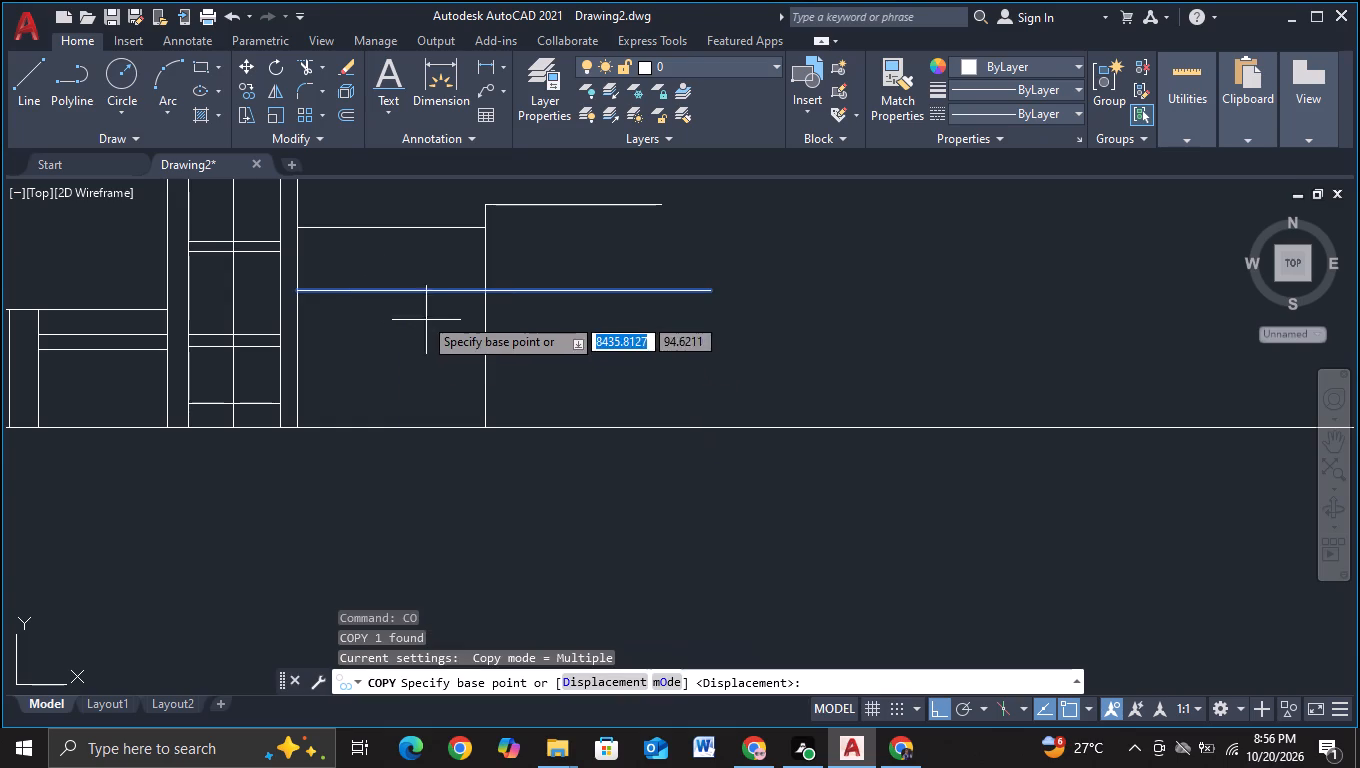
{"action": "left_click", "coordinate": [414, 293]}
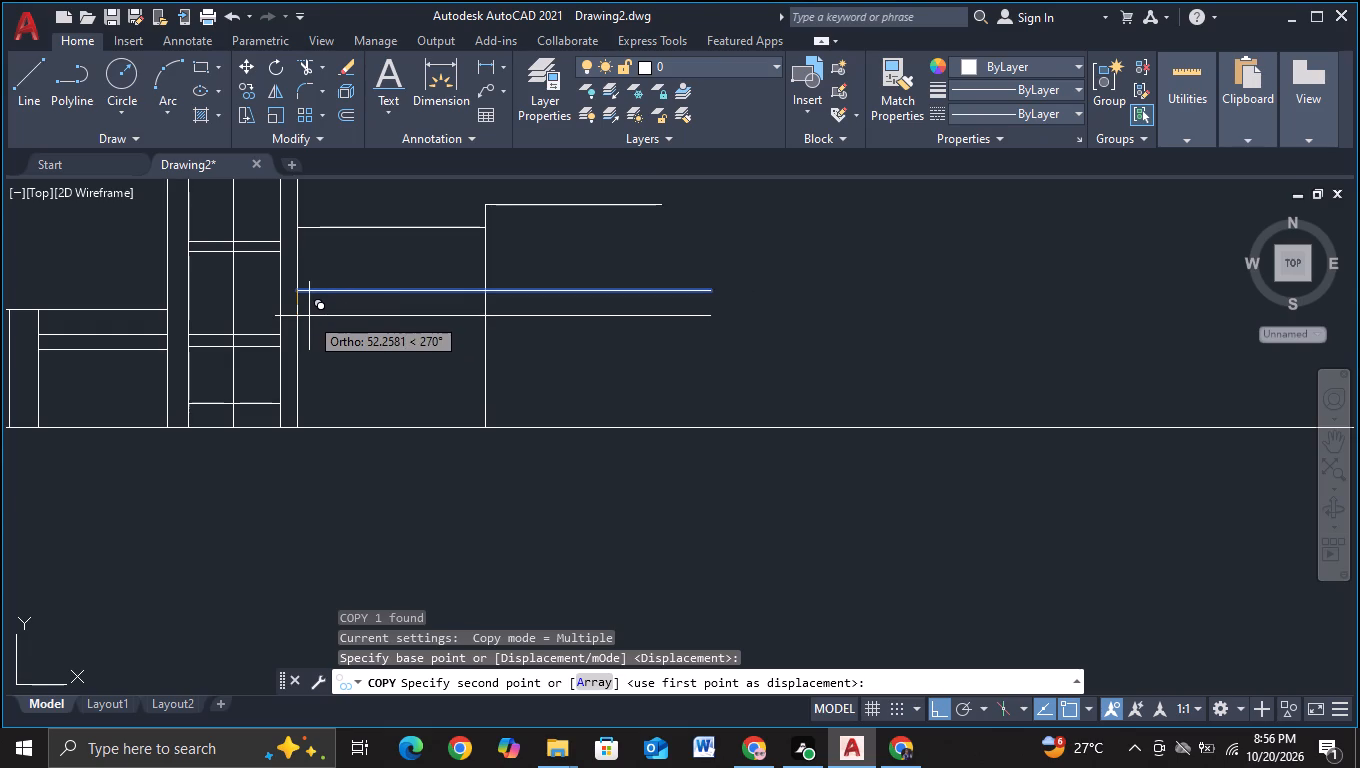
{"action": "left_click", "coordinate": [309, 313]}
{"action": "key", "text": "Escape"}
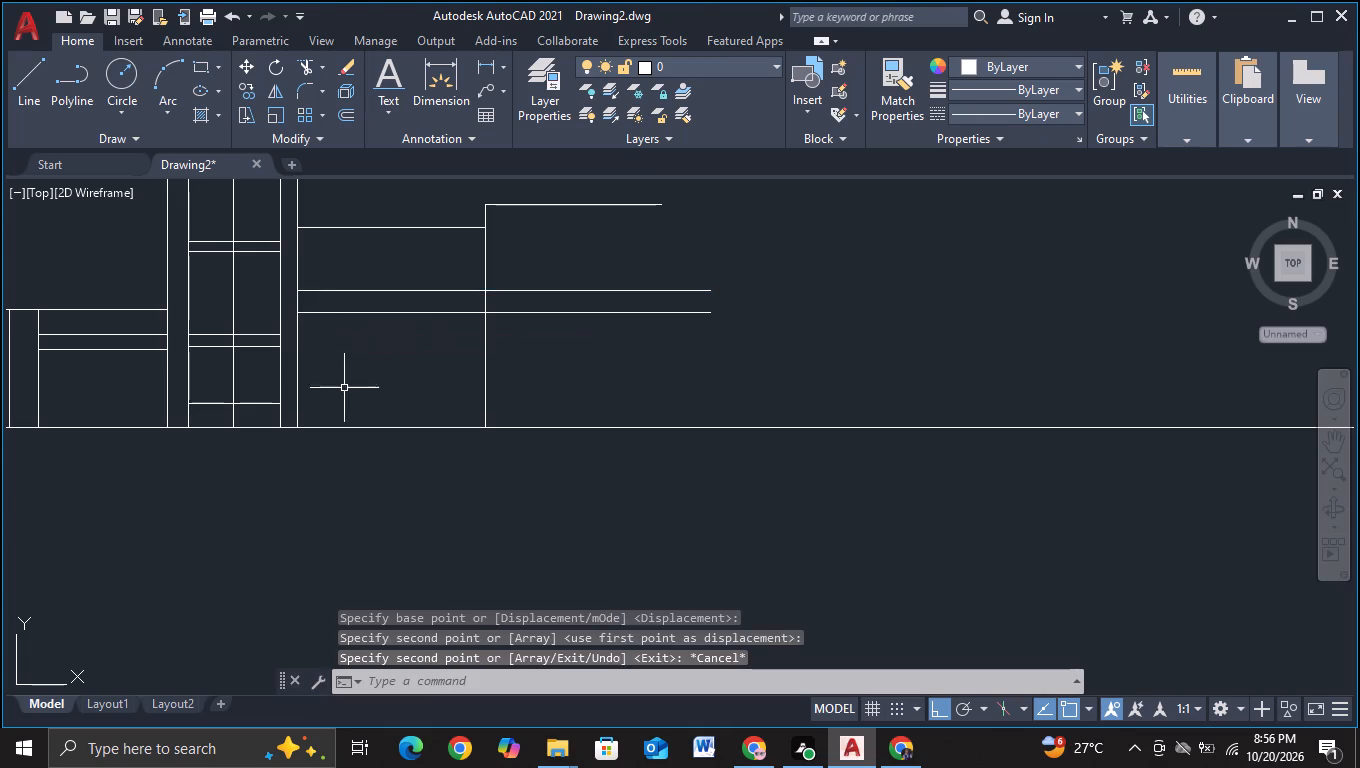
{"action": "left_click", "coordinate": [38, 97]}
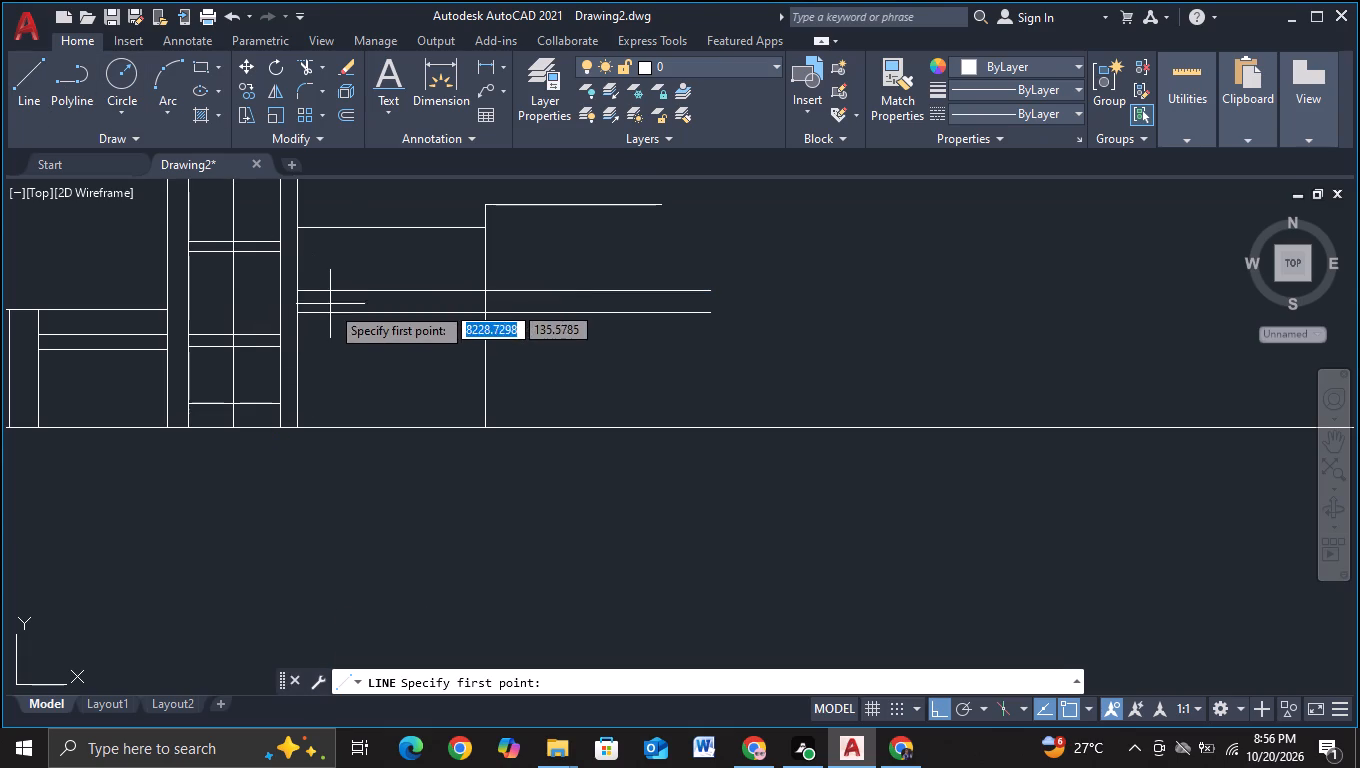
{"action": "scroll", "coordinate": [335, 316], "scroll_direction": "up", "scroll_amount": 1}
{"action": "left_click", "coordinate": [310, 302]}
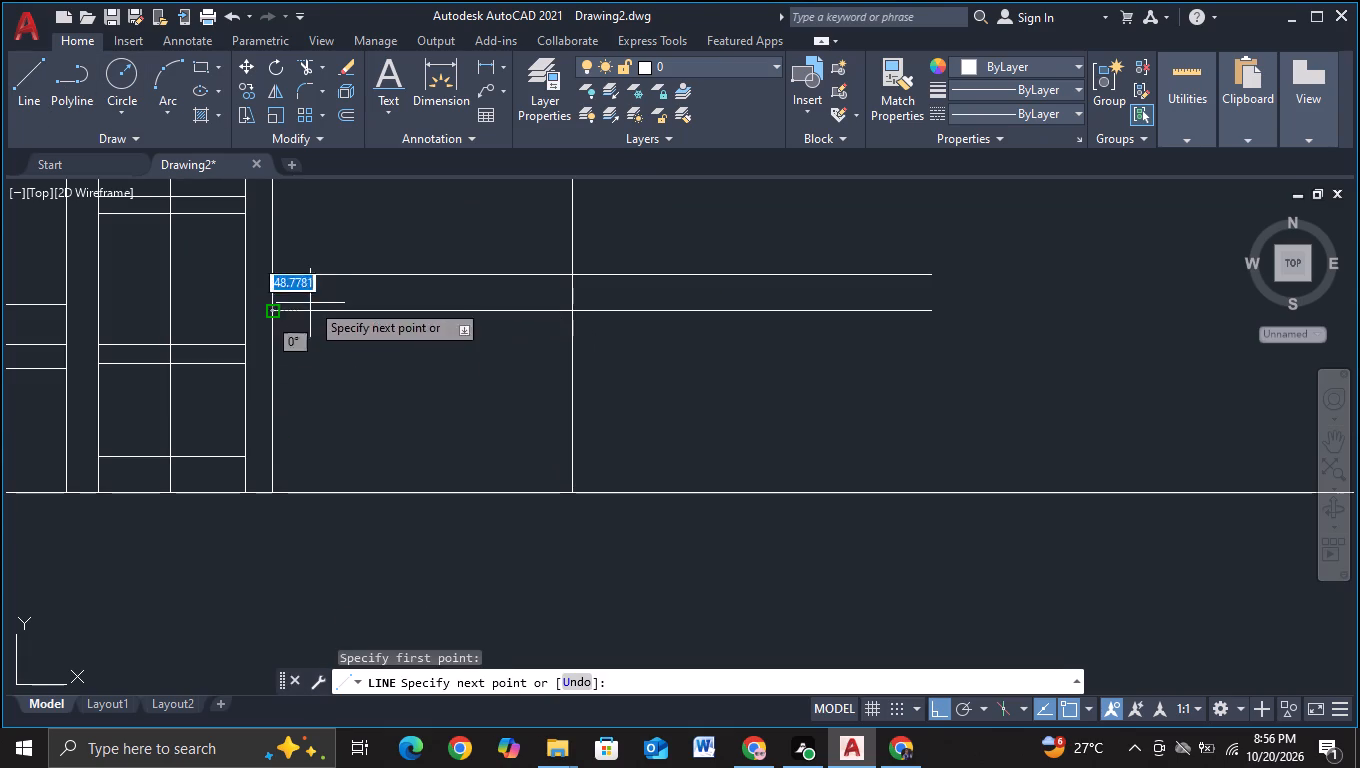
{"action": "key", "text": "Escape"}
With object snap off, draw a vertical line just right of the tower from between the two horizontals down past the ground line.
{"action": "left_click", "coordinate": [24, 113]}
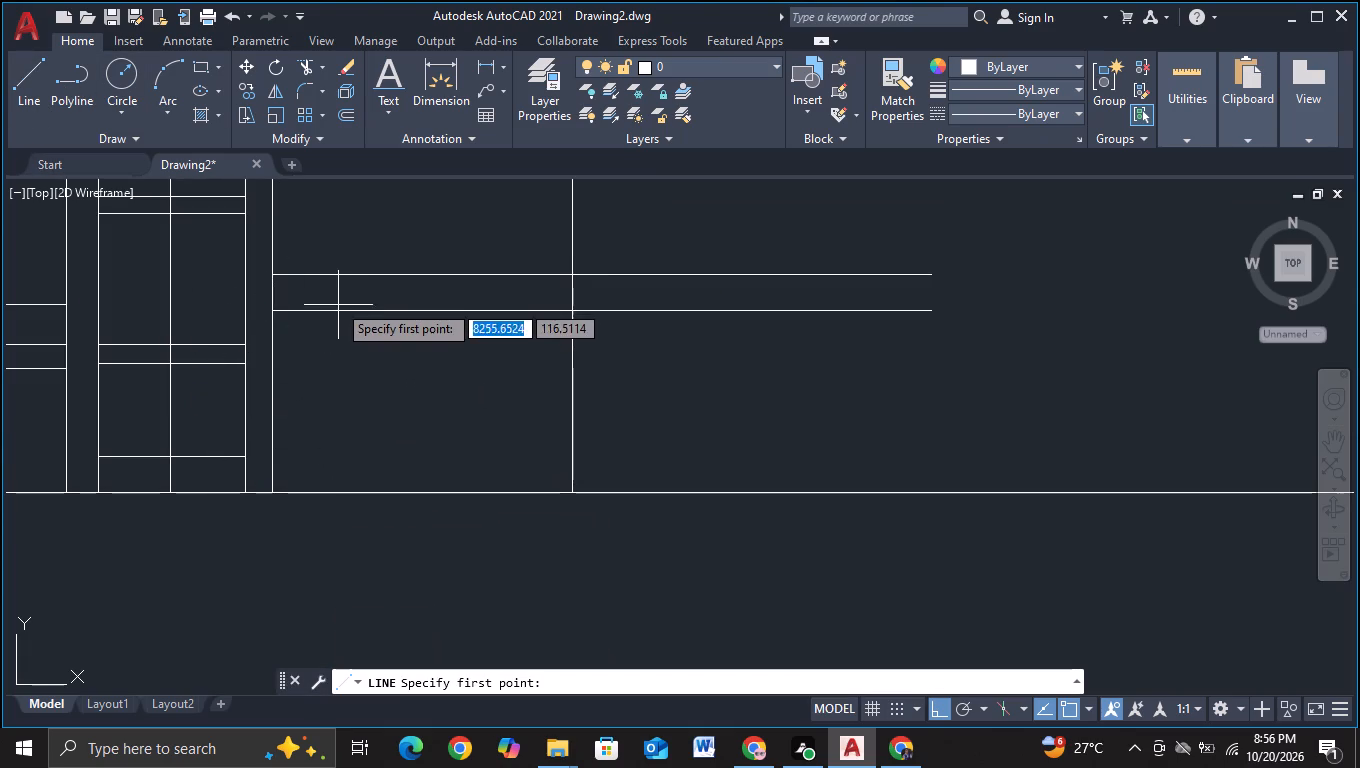
{"action": "key", "text": "F3"}
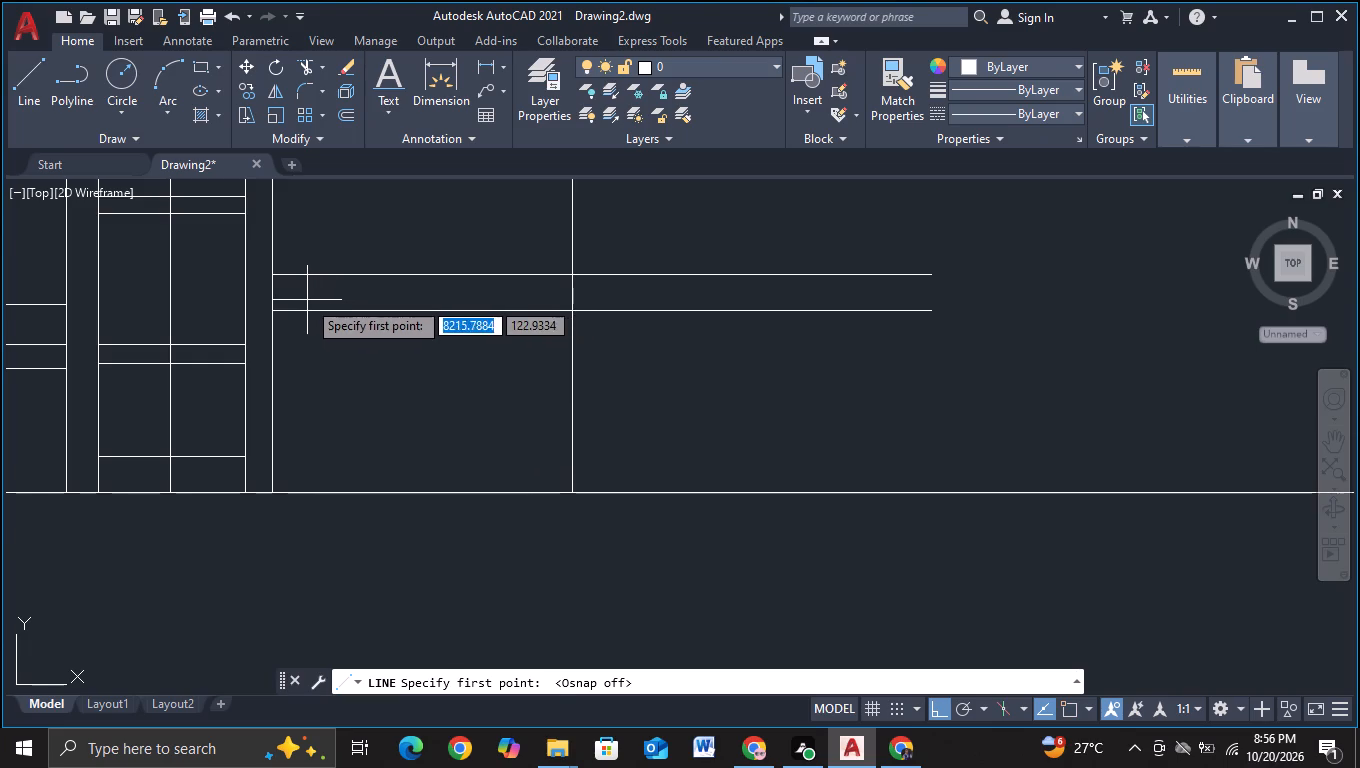
{"action": "left_click", "coordinate": [307, 300]}
{"action": "left_click", "coordinate": [298, 509]}
{"action": "key", "text": "Escape"}
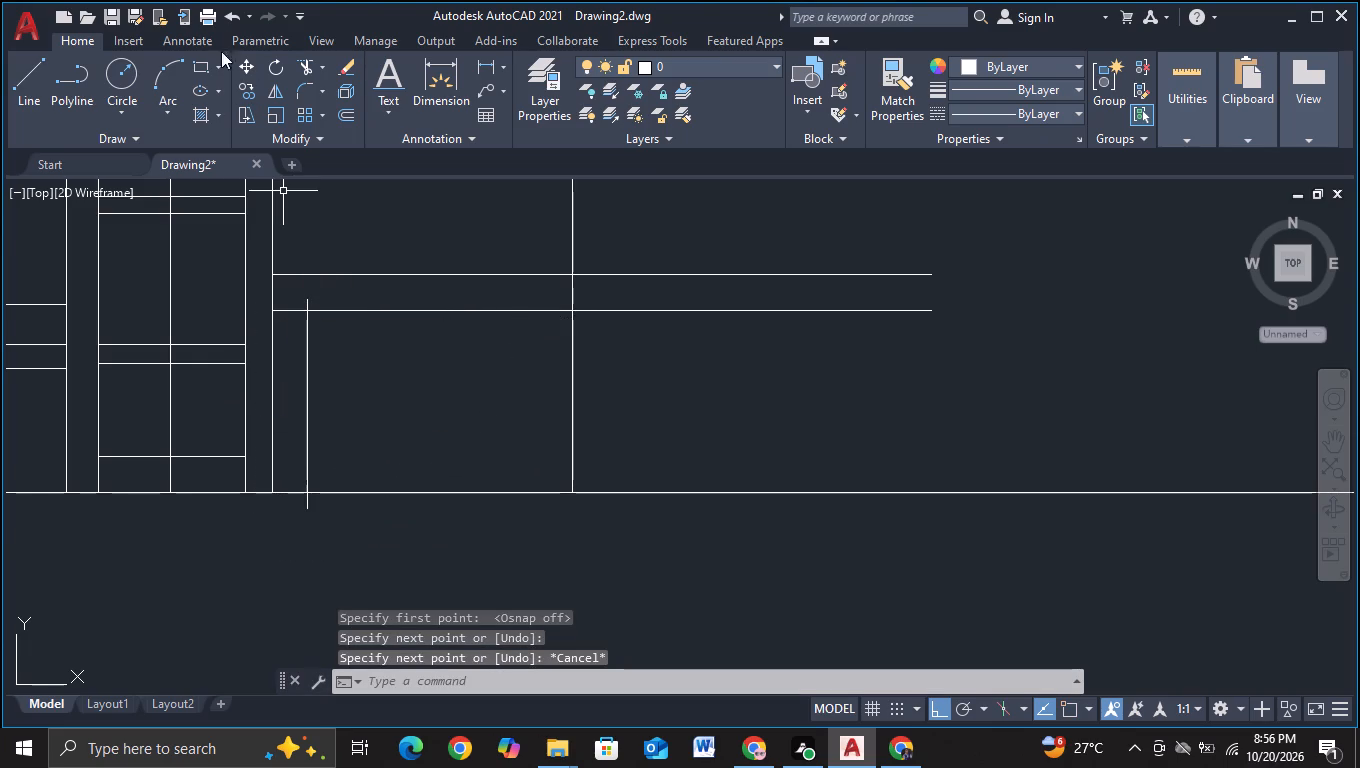
Trim the lower horizontal left of the new vertical, and the vertical's ends above that horizontal and below the ground line.
{"action": "left_click", "coordinate": [298, 68]}
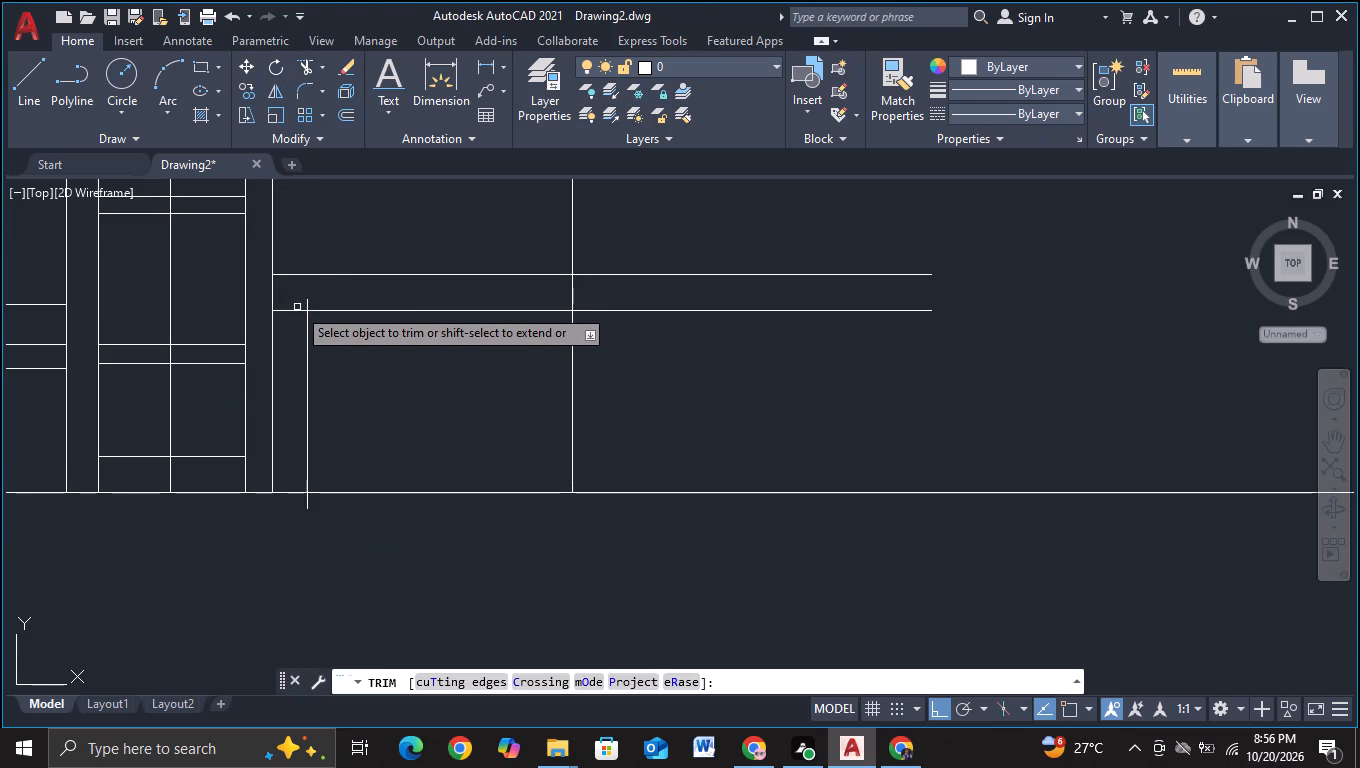
{"action": "left_click", "coordinate": [297, 308]}
{"action": "left_click", "coordinate": [303, 302]}
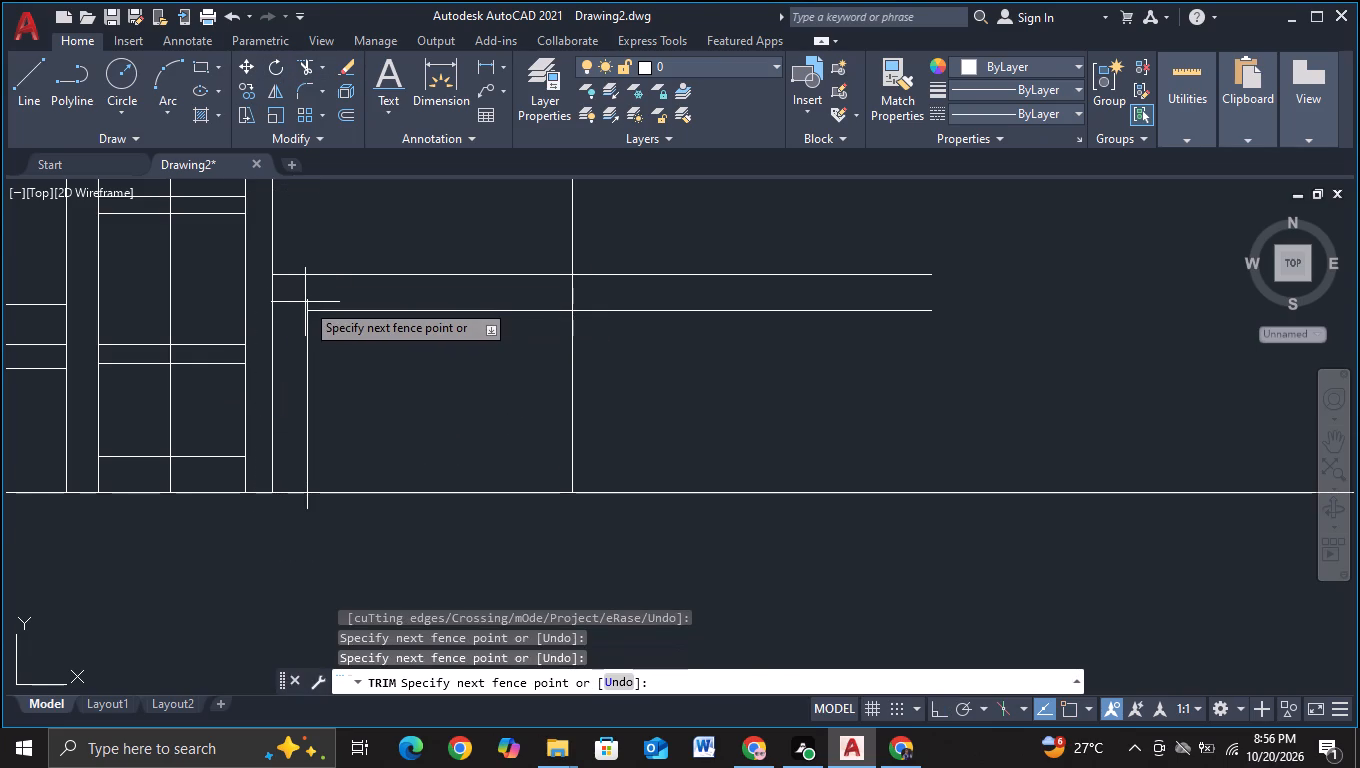
{"action": "left_click", "coordinate": [323, 302]}
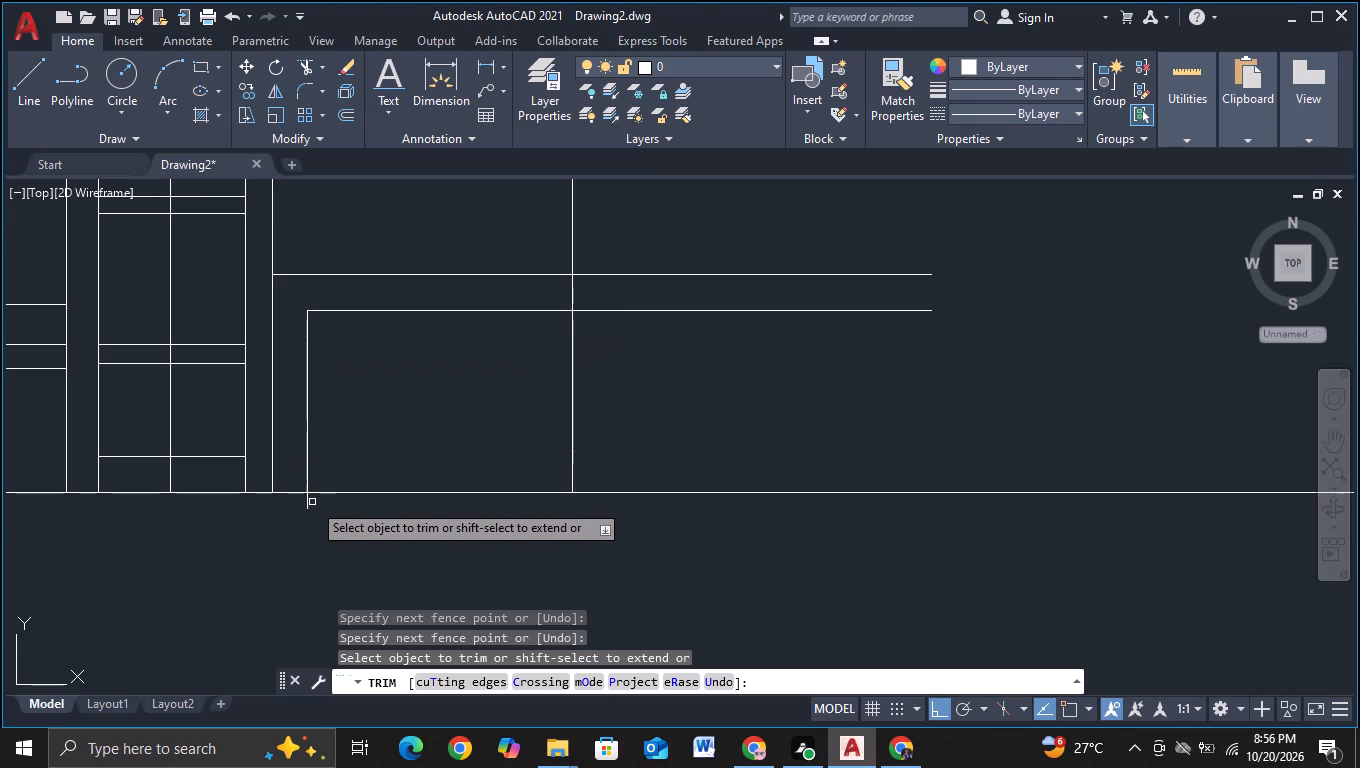
{"action": "left_click", "coordinate": [306, 503]}
{"action": "scroll", "coordinate": [345, 464], "scroll_direction": "down", "scroll_amount": 3}
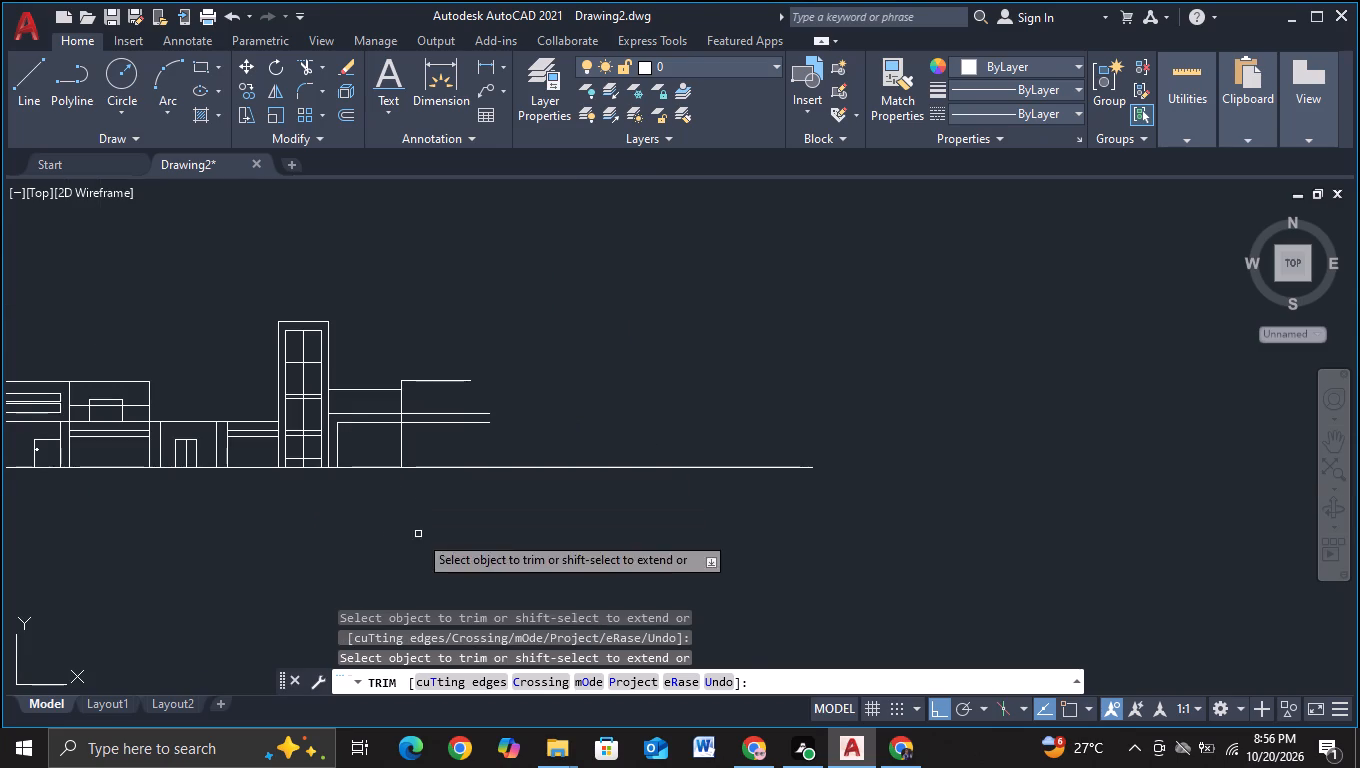
{"action": "key", "text": "Escape"}
Copy the short vertical beside the tower rightward three times: one about 396 units away, and a close pair at the horizontals' far end.
{"action": "scroll", "coordinate": [388, 504], "scroll_direction": "up", "scroll_amount": 2}
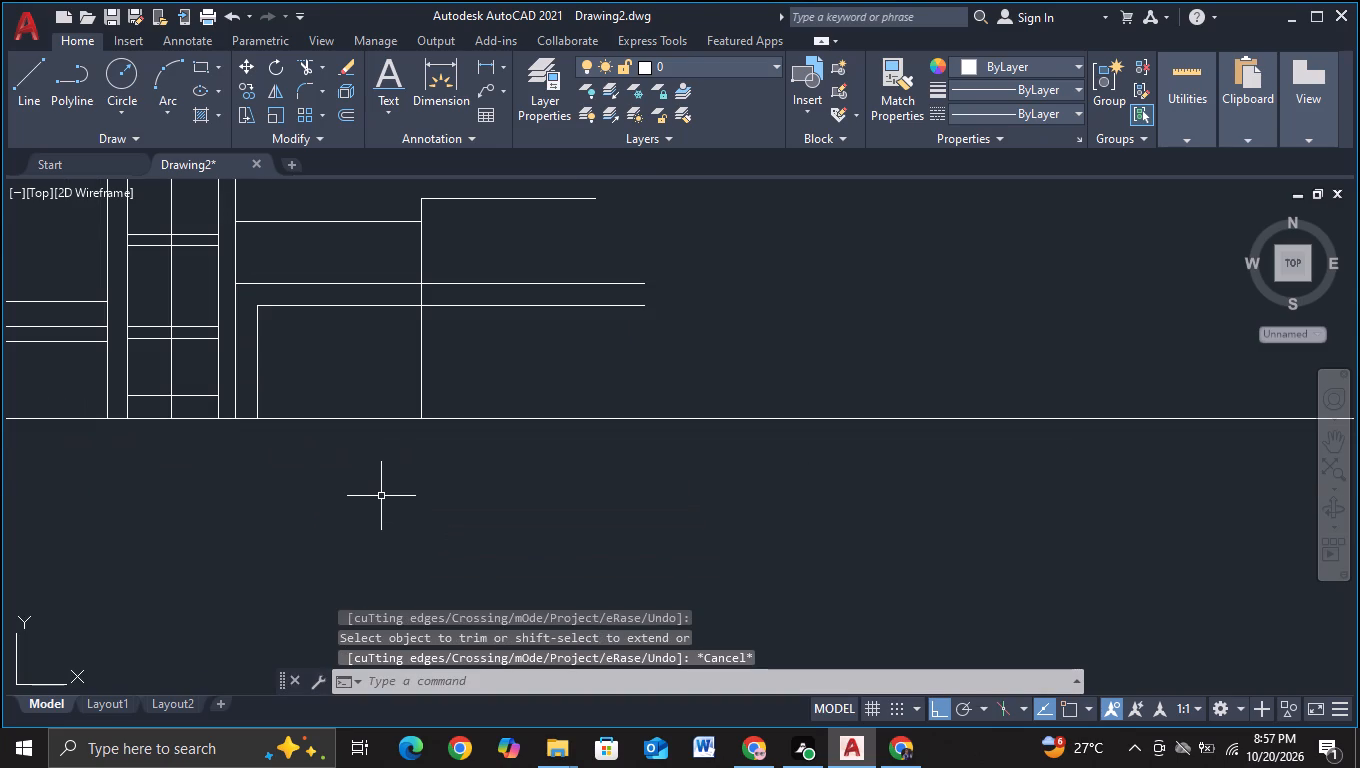
{"action": "left_click", "coordinate": [258, 377]}
{"action": "key", "text": "c"}
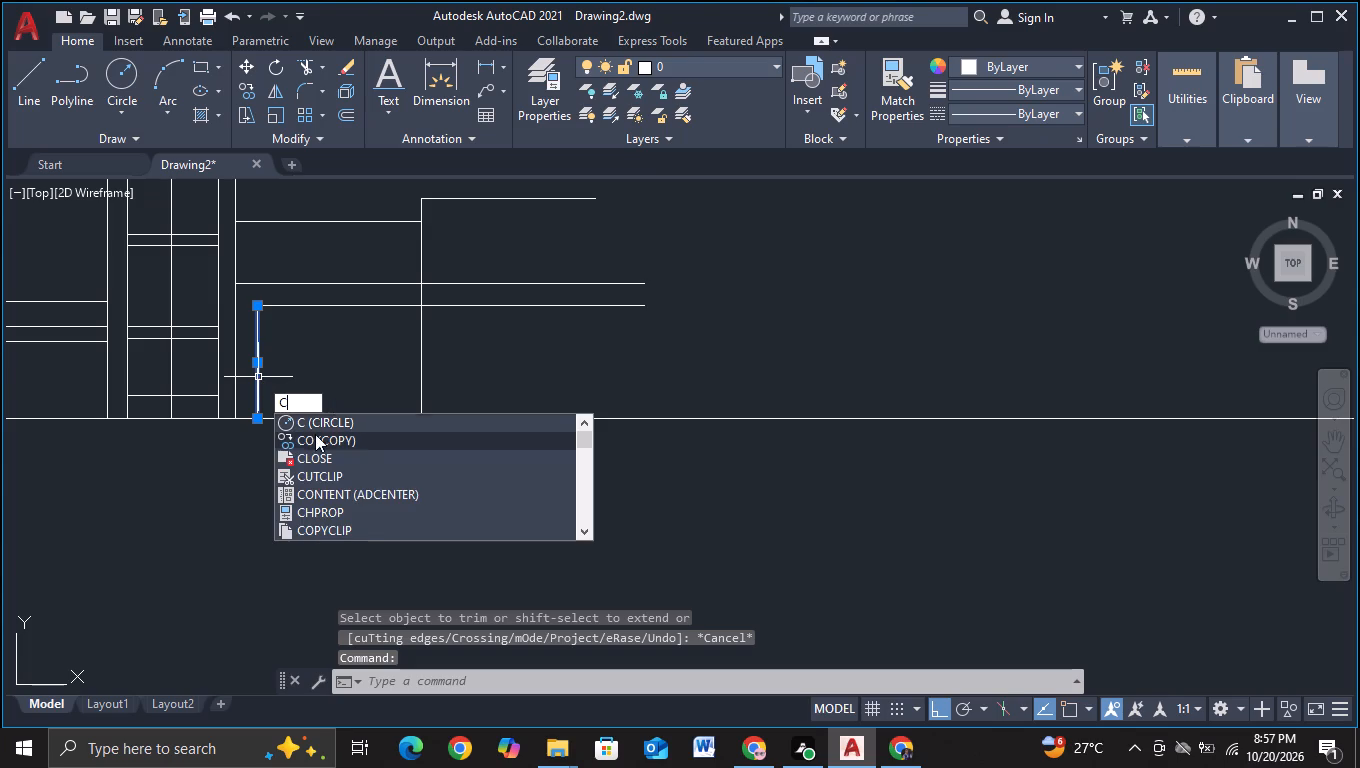
{"action": "left_click", "coordinate": [315, 434]}
{"action": "left_click", "coordinate": [254, 361]}
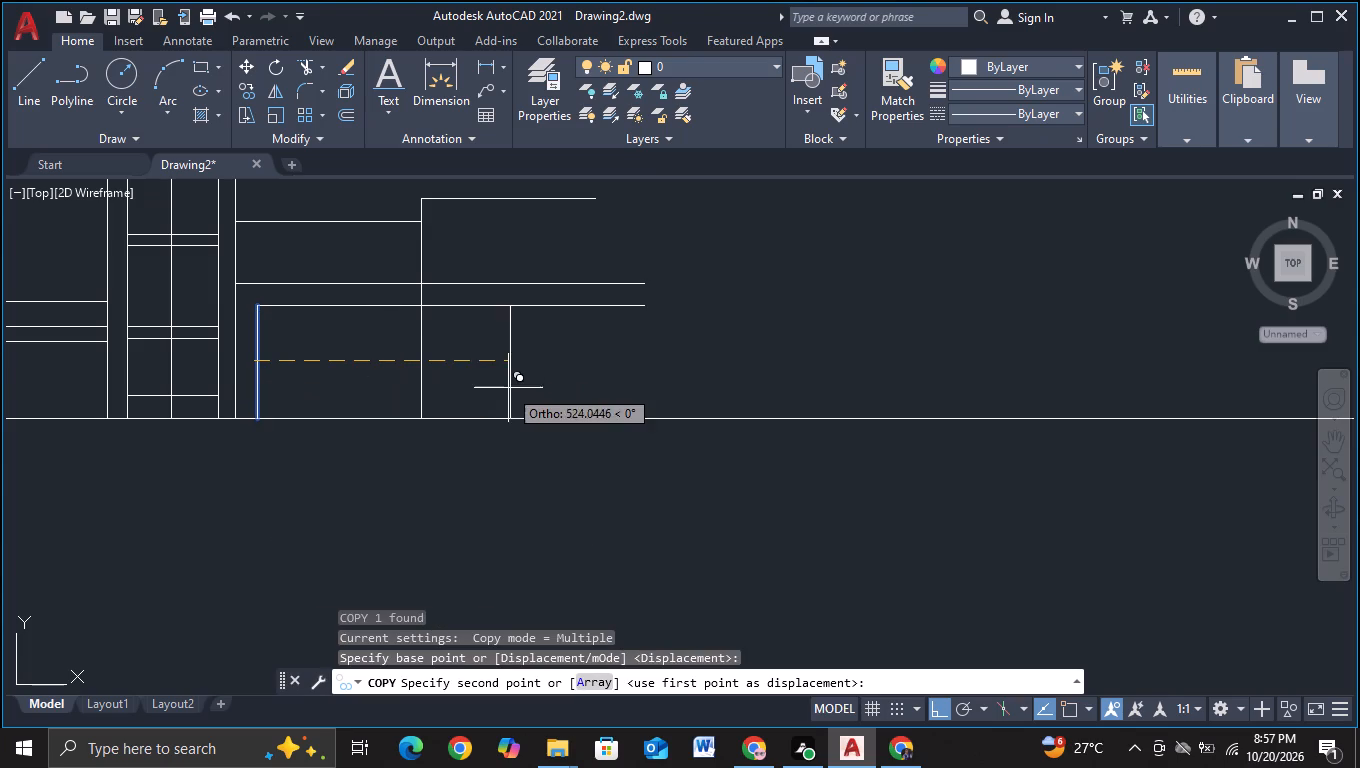
{"action": "left_click", "coordinate": [445, 390]}
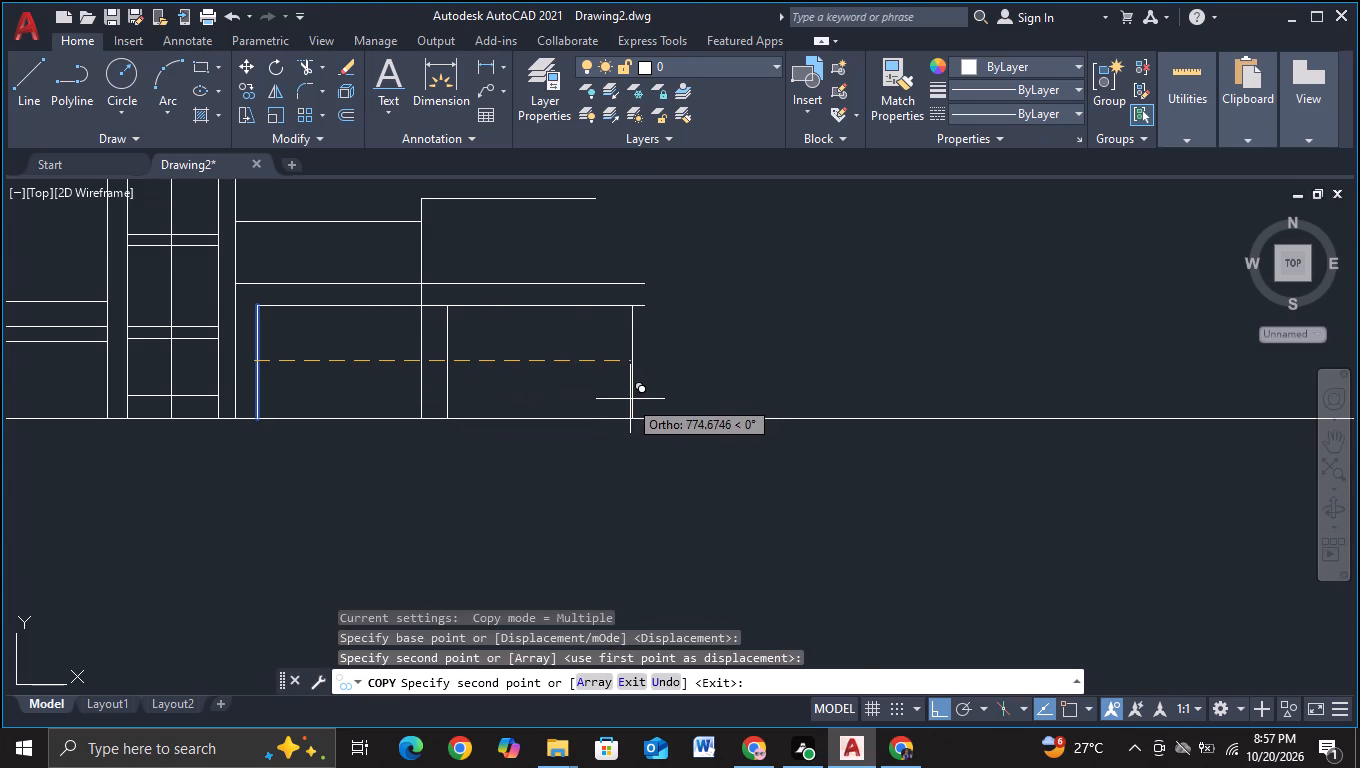
{"action": "left_click", "coordinate": [620, 401]}
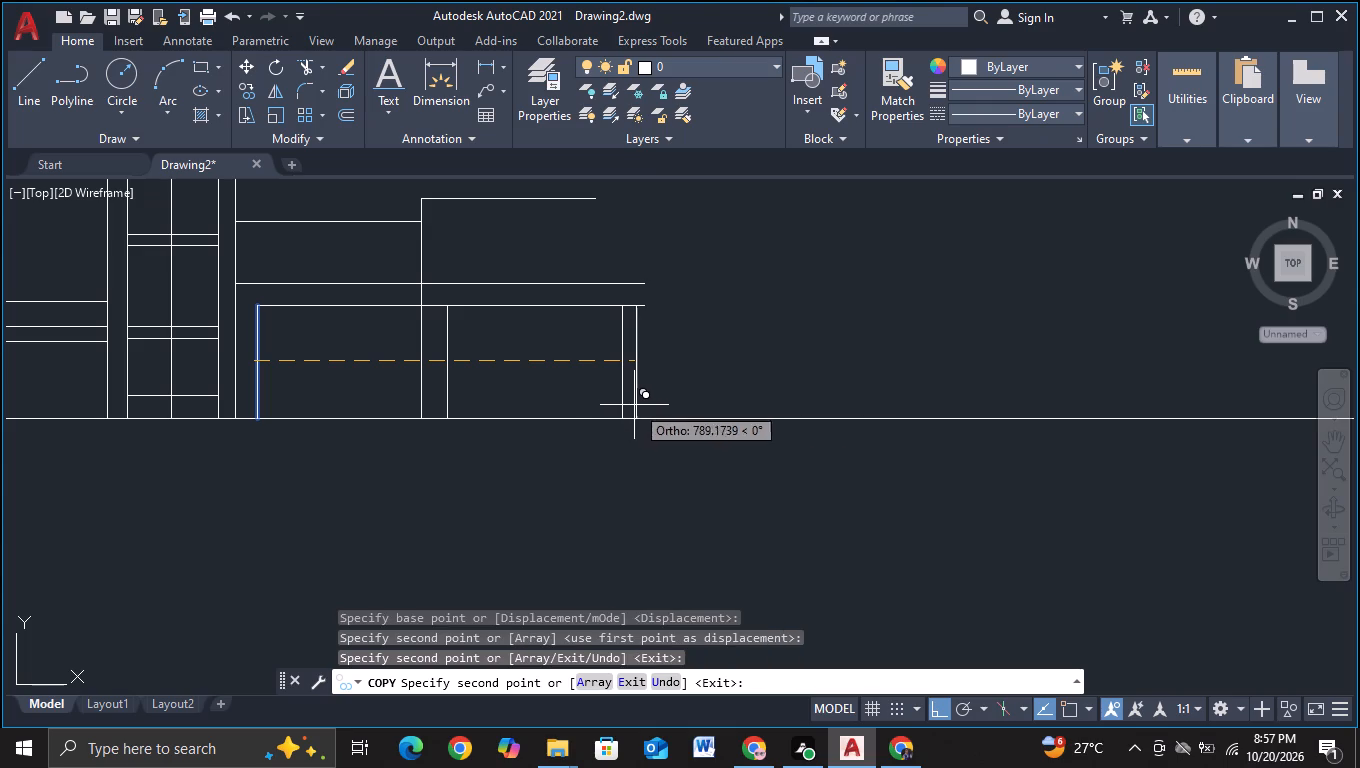
{"action": "left_click", "coordinate": [642, 407]}
{"action": "key", "text": "Escape"}
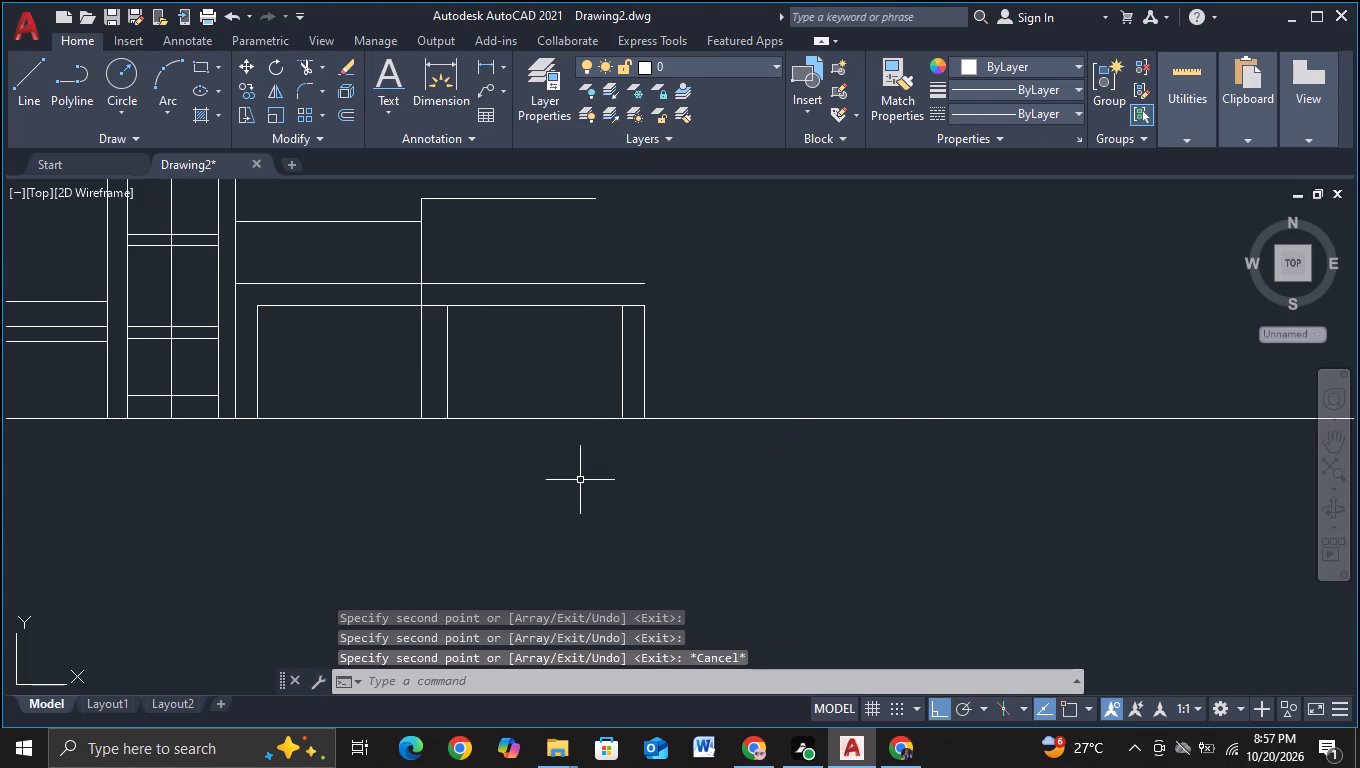
Trim the step wall's vertical line between the two parallel band lines above the ground-floor openings.
{"action": "scroll", "coordinate": [580, 480], "scroll_direction": "down", "scroll_amount": 2}
{"action": "middle_click_drag", "start_coordinate": [583, 480], "coordinate": [622, 465]}
{"action": "scroll", "coordinate": [614, 470], "scroll_direction": "up", "scroll_amount": 1}
{"action": "middle_click_drag", "start_coordinate": [597, 475], "coordinate": [596, 494]}
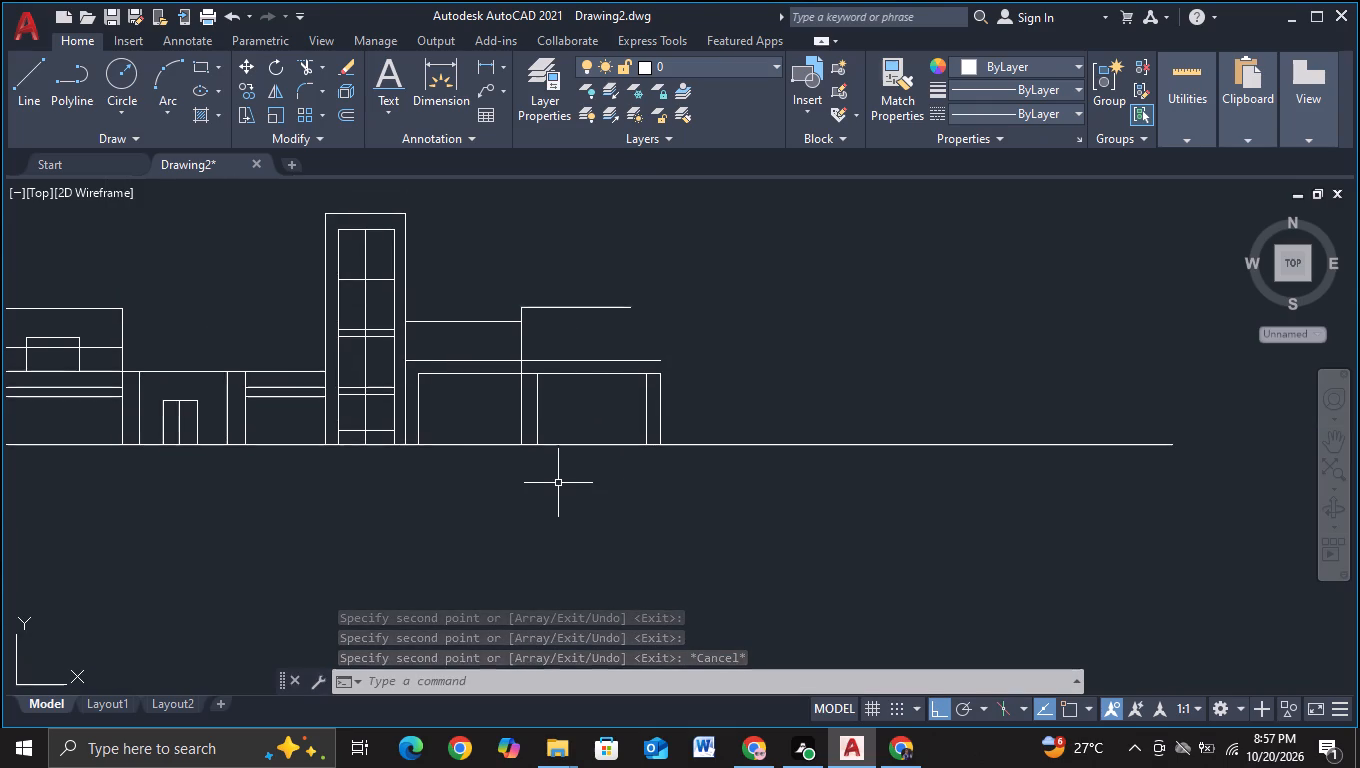
{"action": "scroll", "coordinate": [533, 476], "scroll_direction": "up", "scroll_amount": 2}
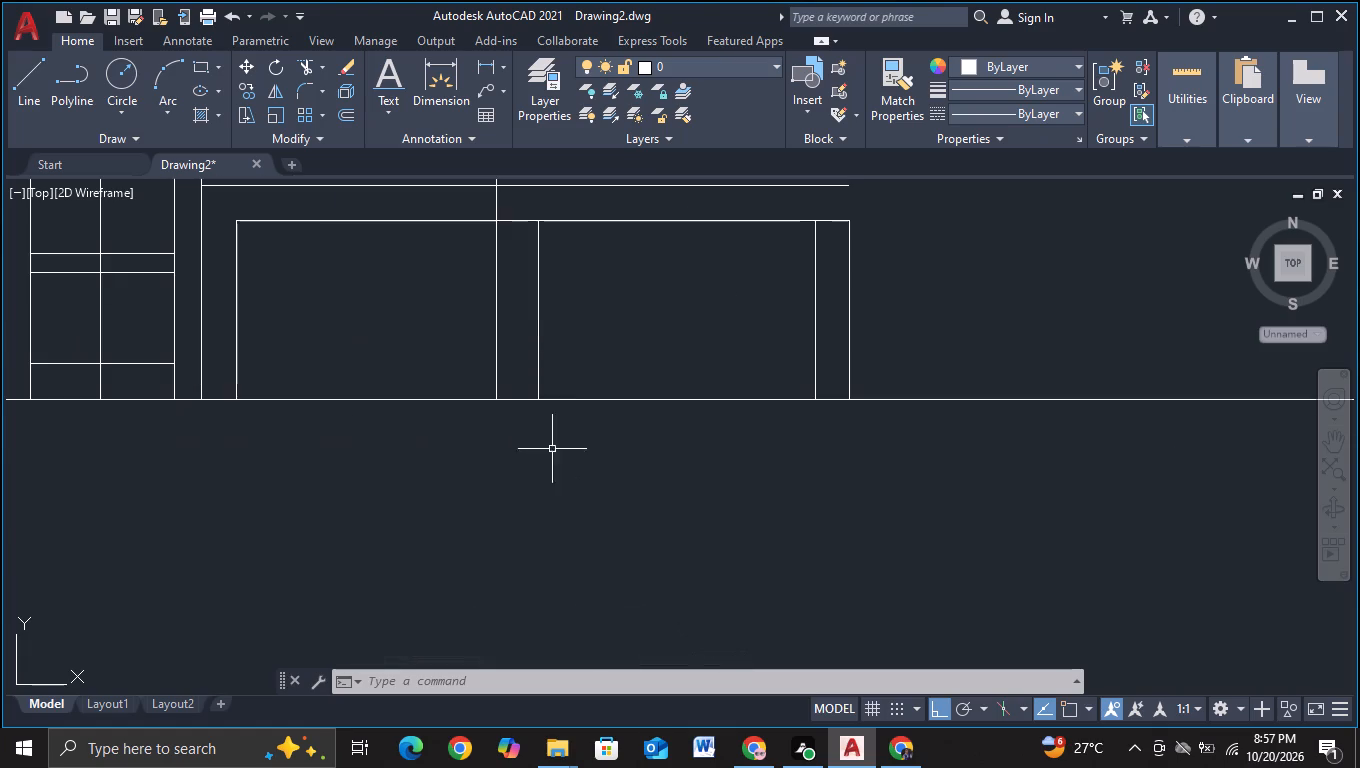
{"action": "middle_click_drag", "start_coordinate": [574, 359], "coordinate": [574, 482]}
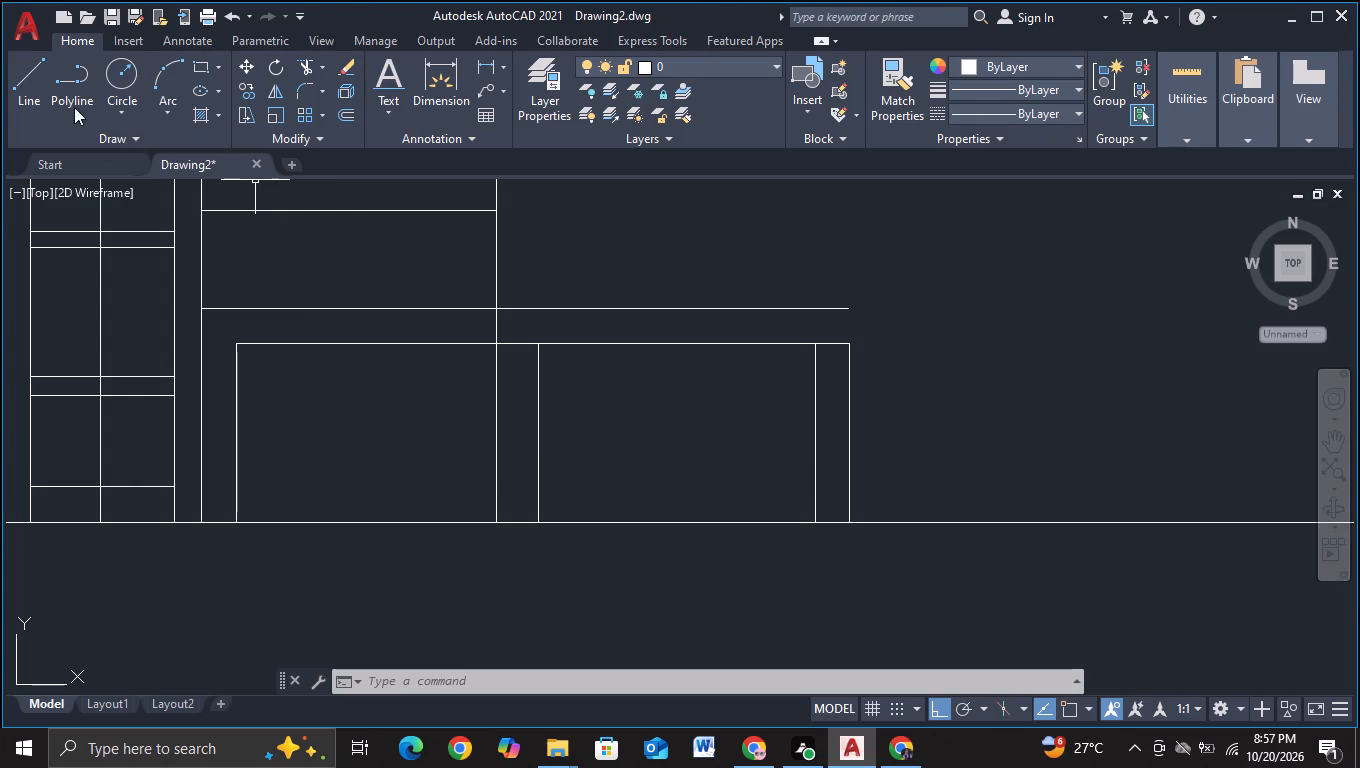
{"action": "left_click", "coordinate": [28, 93]}
{"action": "key", "text": "Escape"}
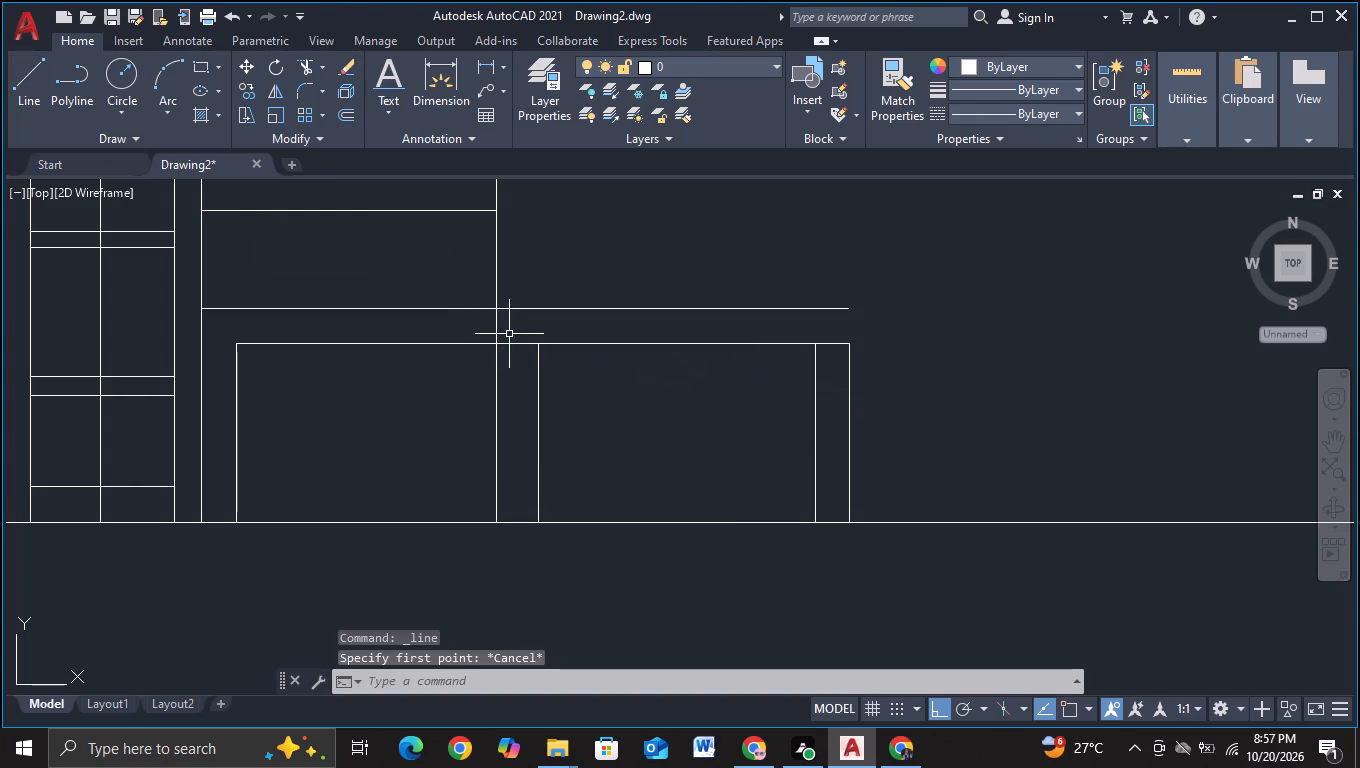
{"action": "left_click", "coordinate": [305, 60]}
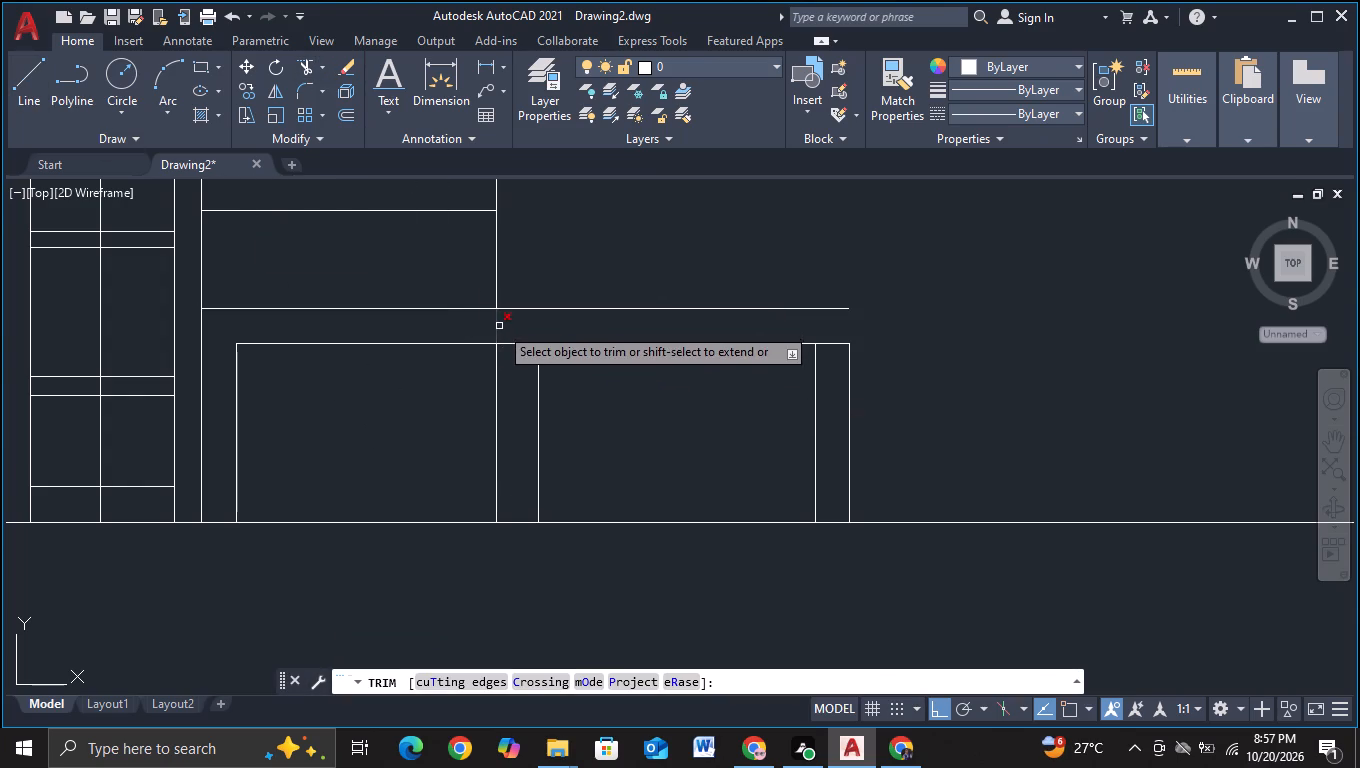
{"action": "left_click_drag", "start_coordinate": [488, 328], "coordinate": [517, 329]}
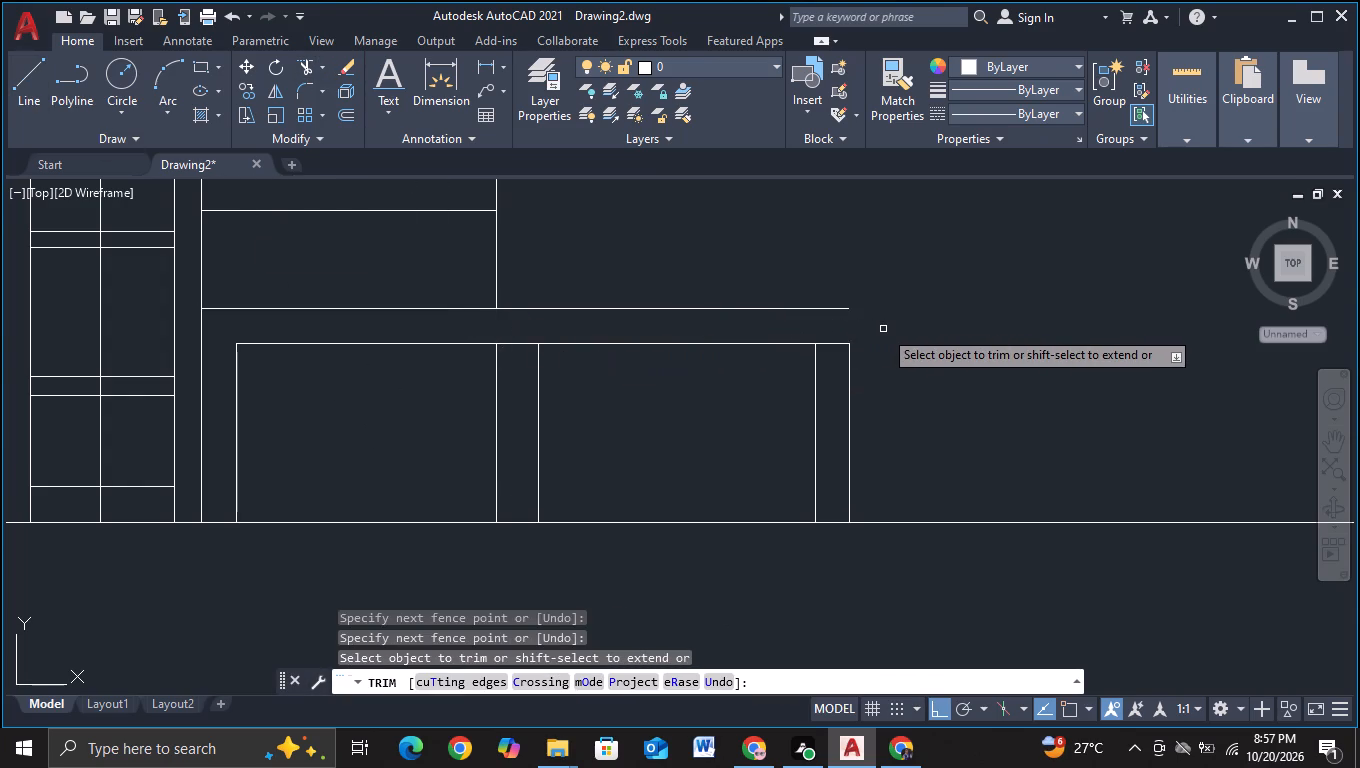
{"action": "middle_click_drag", "start_coordinate": [932, 341], "coordinate": [771, 350]}
{"action": "key", "text": "Escape"}
With object snap on, draw a horizontal line about 1440 units rightward from the top of the outermost ground-floor vertical.
{"action": "left_click", "coordinate": [34, 111]}
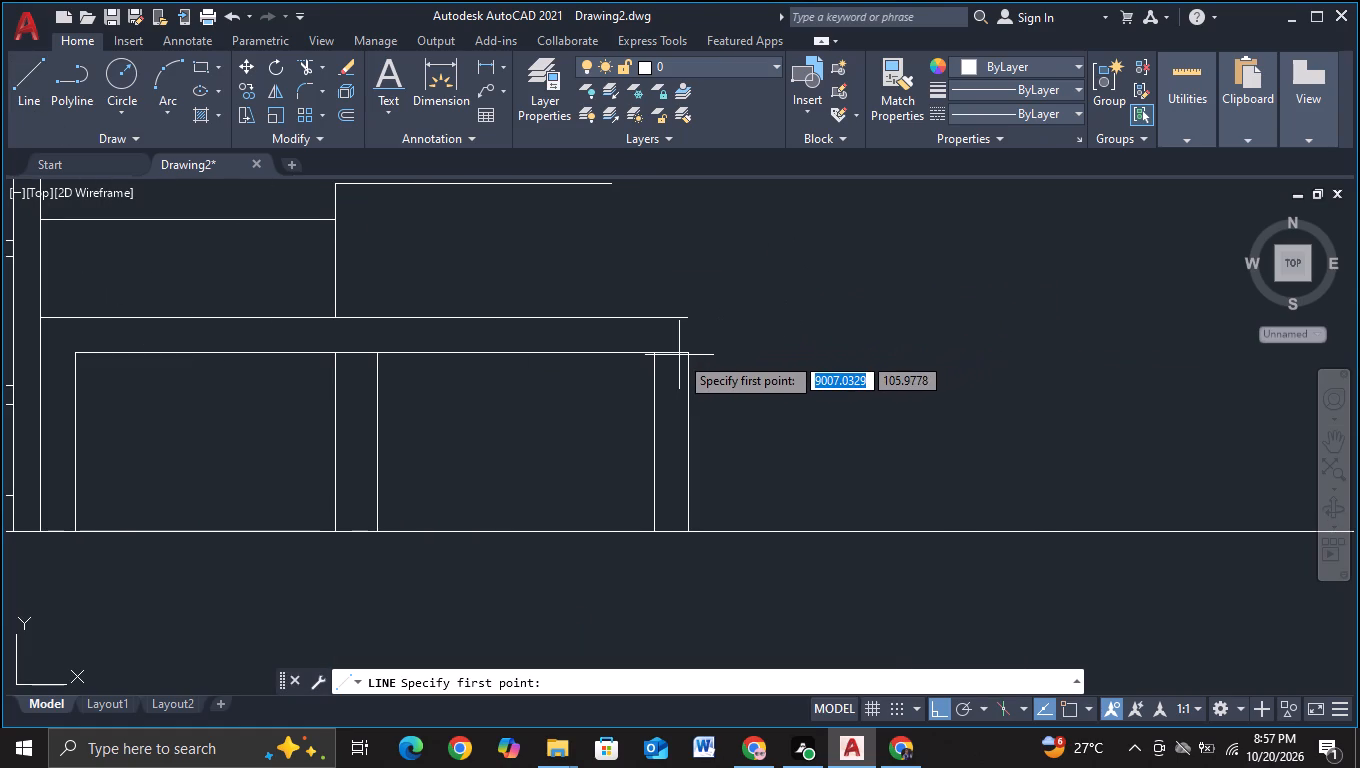
{"action": "key", "text": "F3"}
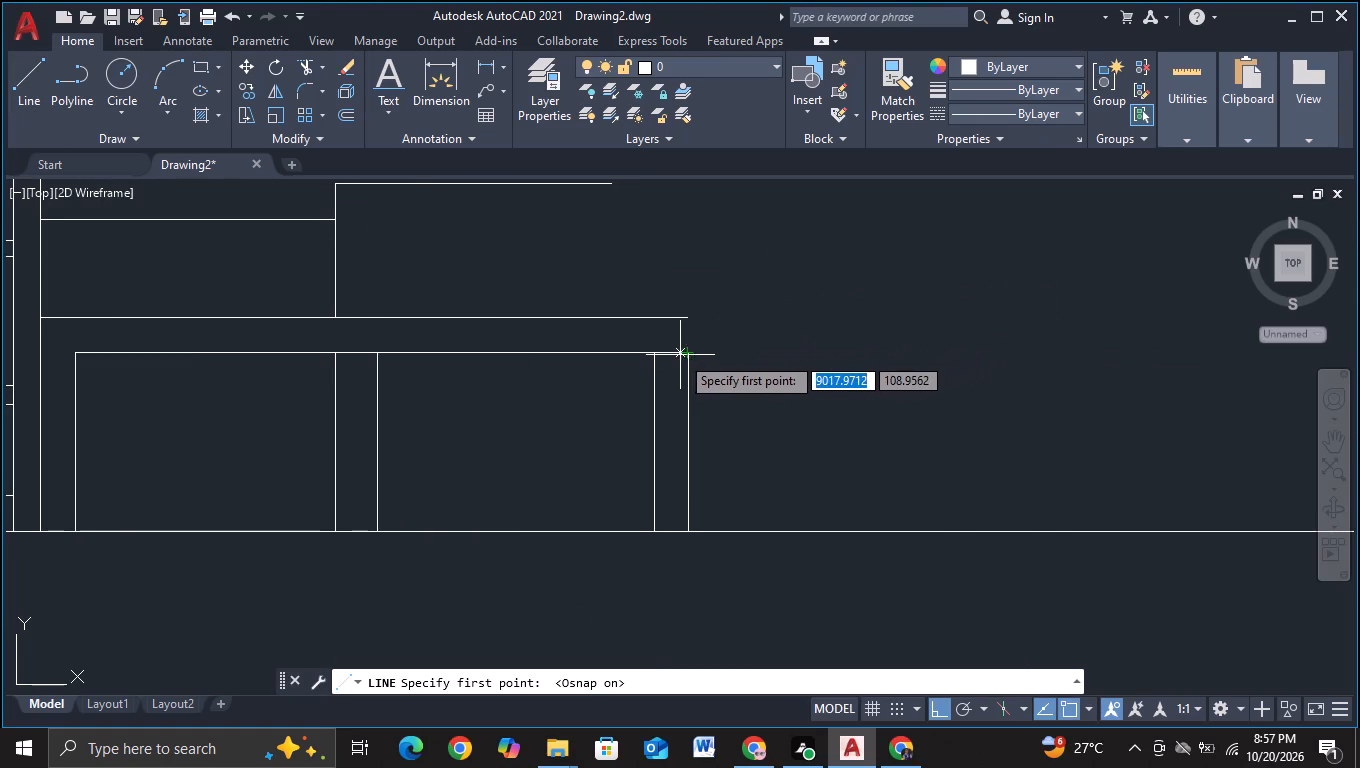
{"action": "left_click", "coordinate": [693, 359]}
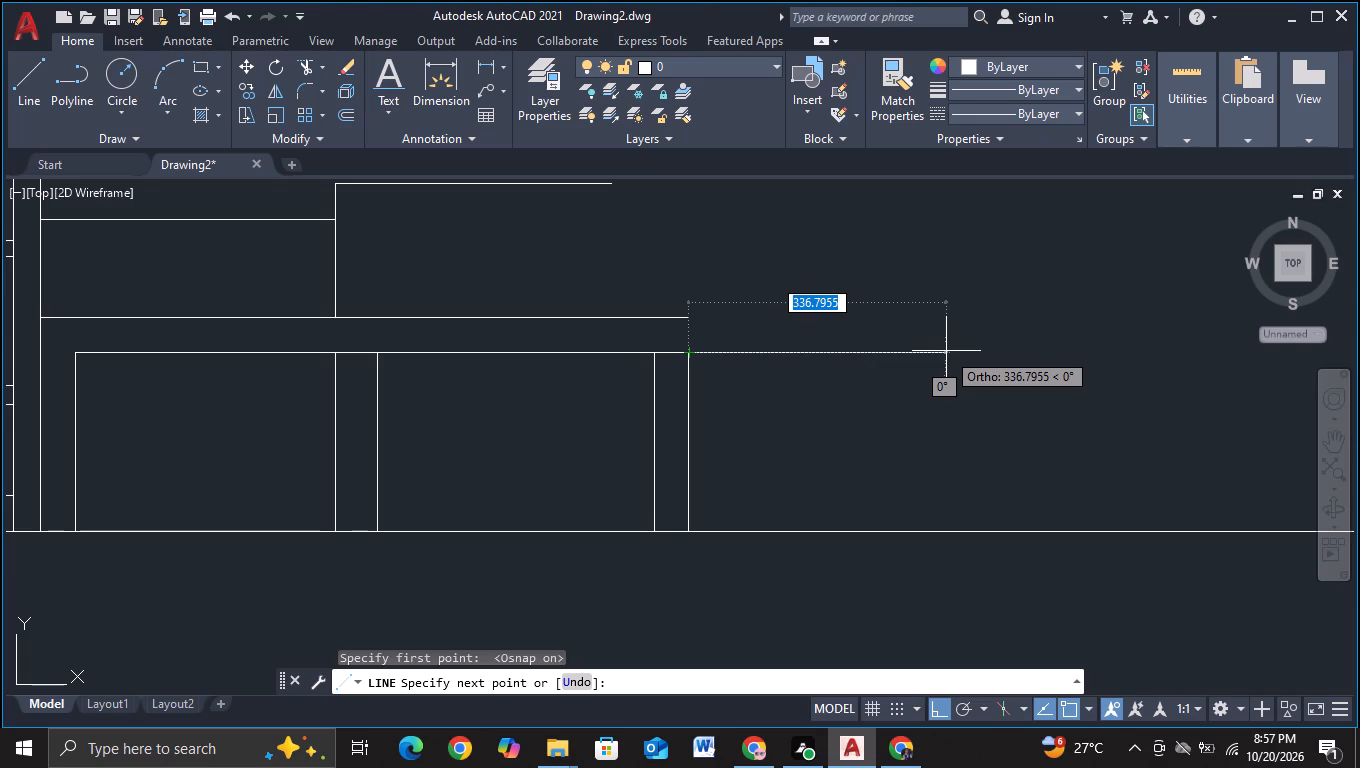
{"action": "scroll", "coordinate": [946, 351], "scroll_direction": "down", "scroll_amount": 1}
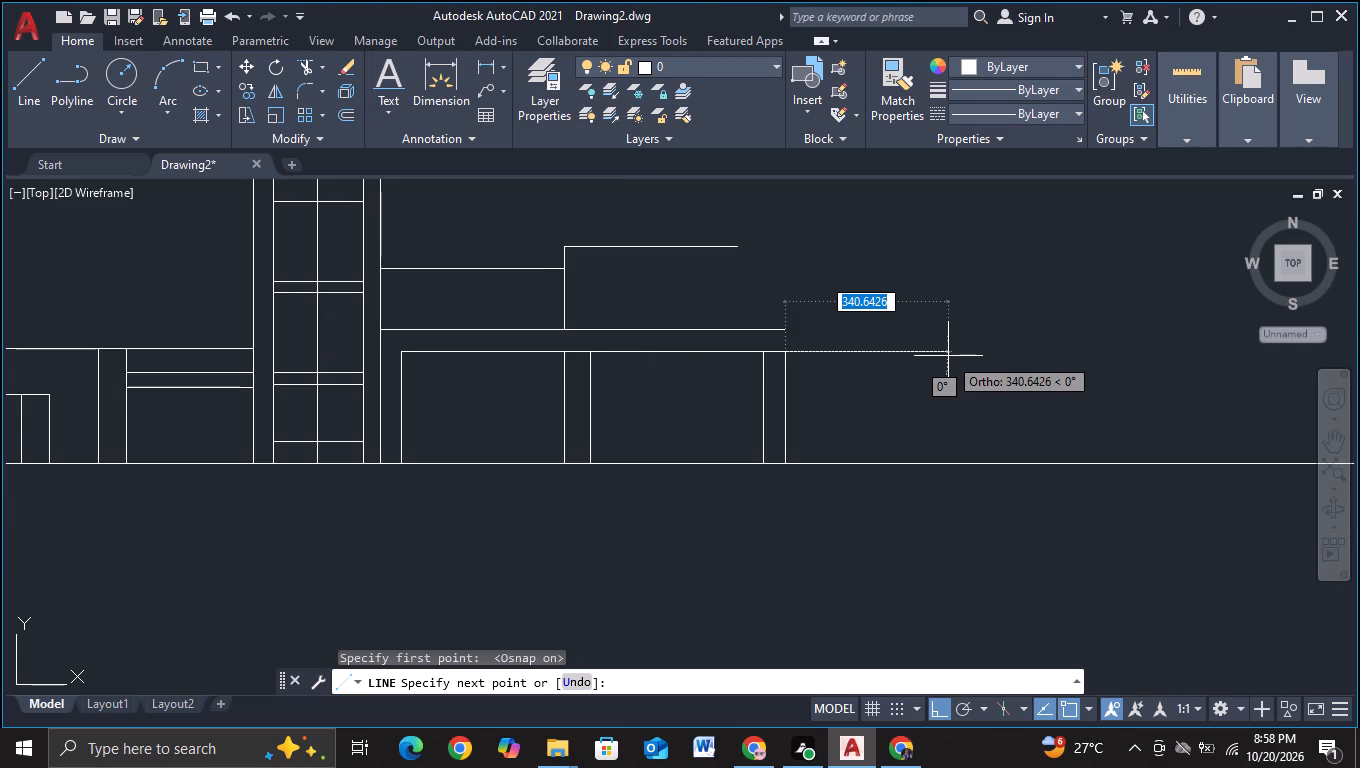
{"action": "scroll", "coordinate": [948, 356], "scroll_direction": "down", "scroll_amount": 3}
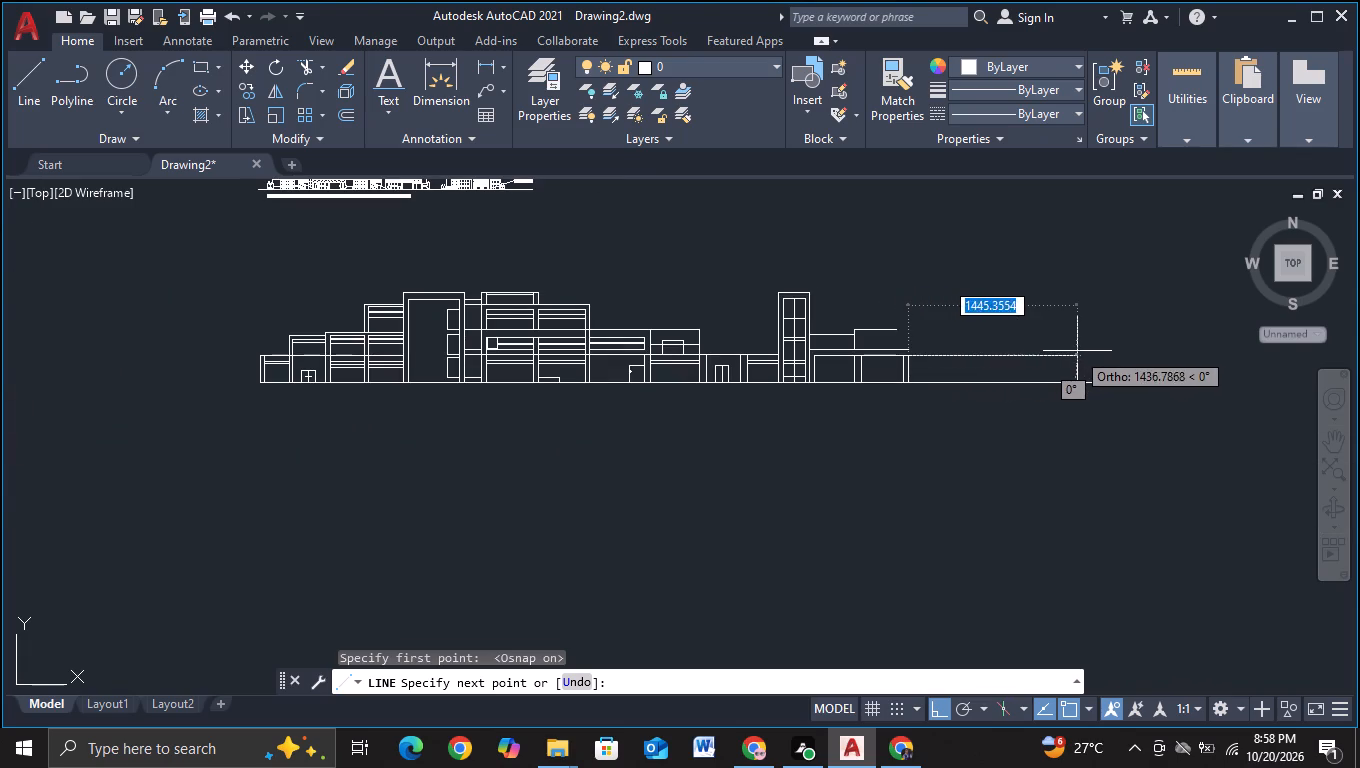
{"action": "left_click", "coordinate": [1077, 351]}
{"action": "key", "text": "Escape"}
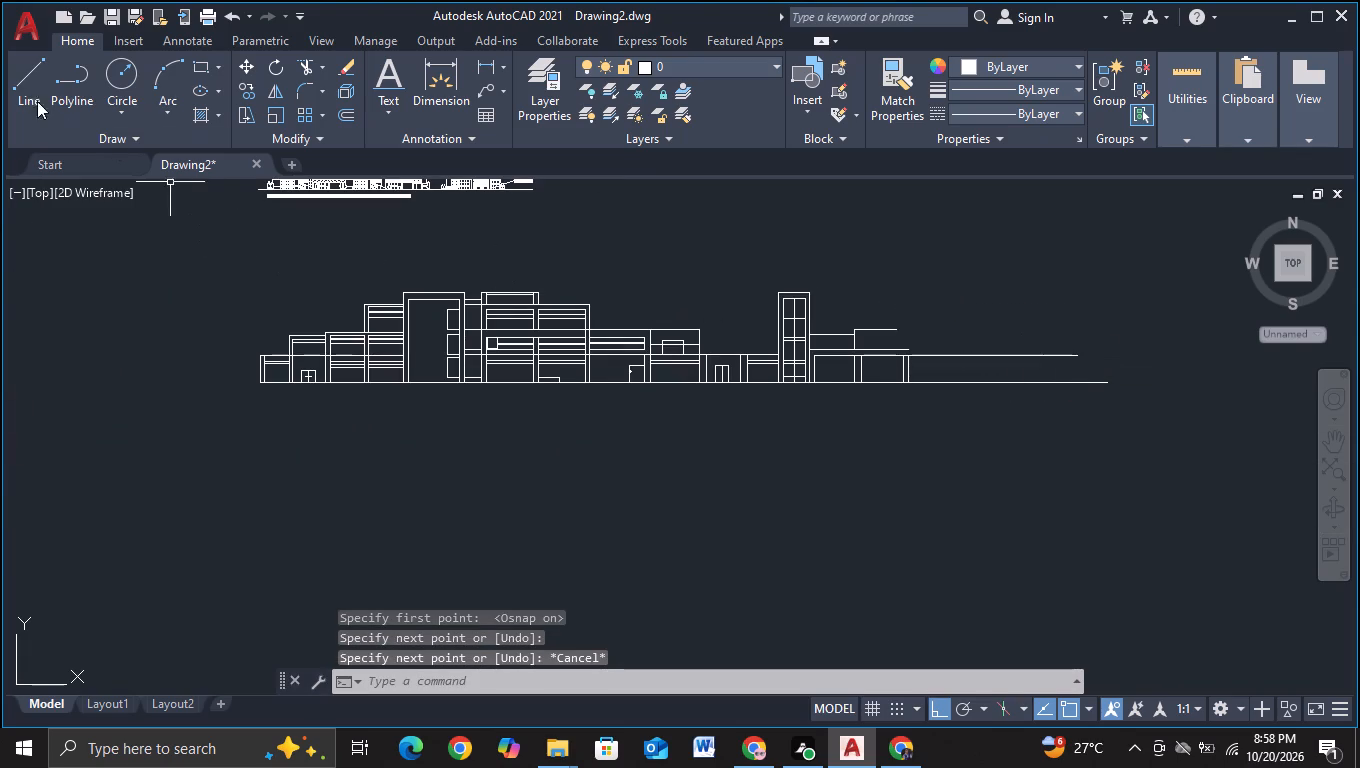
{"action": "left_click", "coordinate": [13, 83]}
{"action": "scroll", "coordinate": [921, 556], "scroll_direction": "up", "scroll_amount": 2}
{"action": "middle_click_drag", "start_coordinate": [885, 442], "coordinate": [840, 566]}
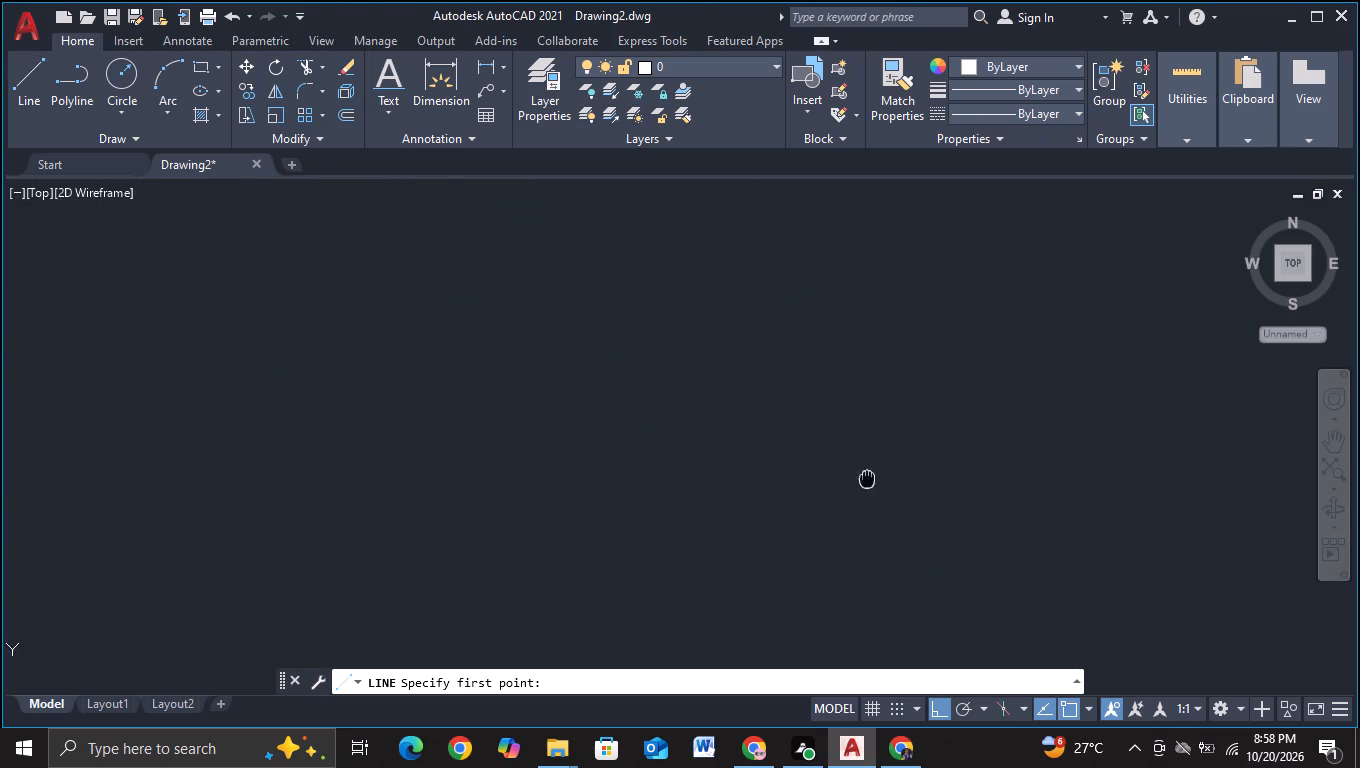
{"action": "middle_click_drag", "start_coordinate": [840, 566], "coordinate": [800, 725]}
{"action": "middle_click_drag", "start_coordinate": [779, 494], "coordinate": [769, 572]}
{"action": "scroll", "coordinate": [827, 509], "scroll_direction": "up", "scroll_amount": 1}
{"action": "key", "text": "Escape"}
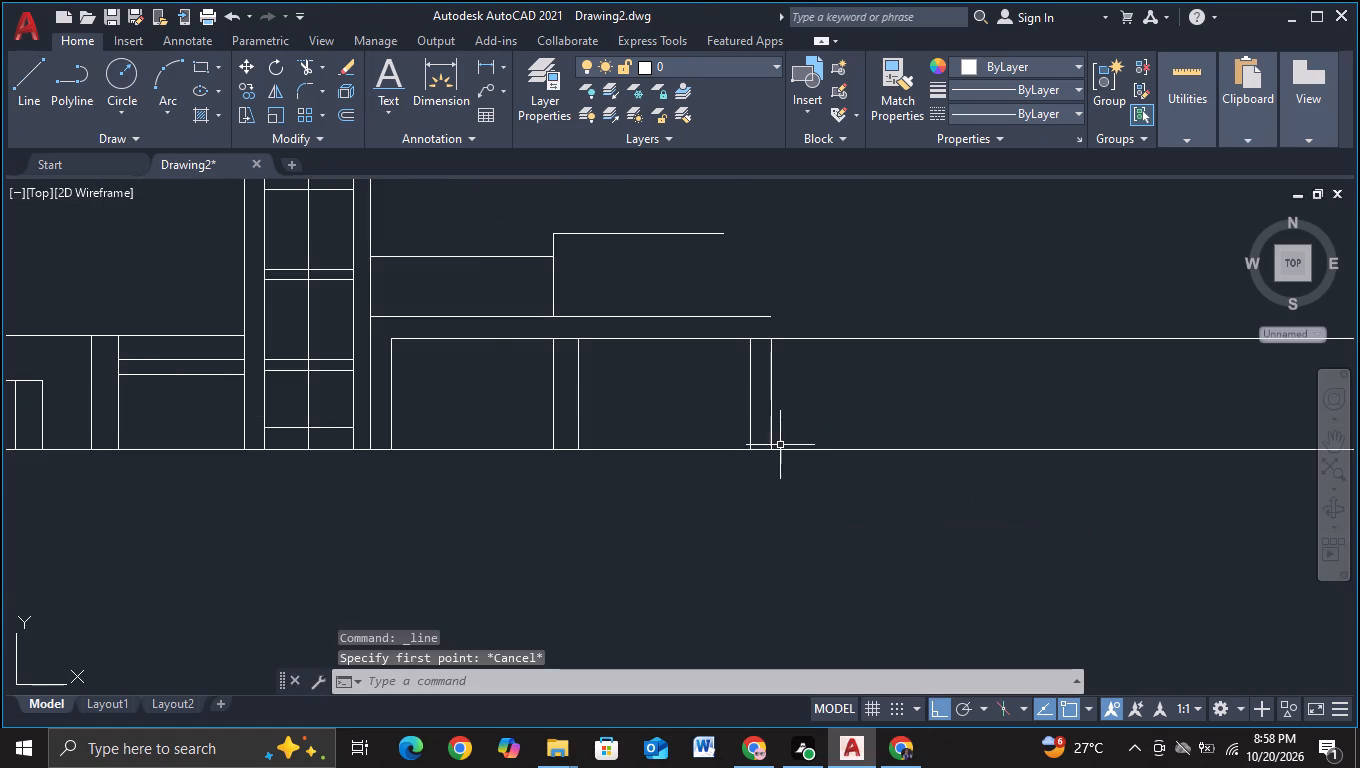
Copy the outermost ground-floor vertical rightward twice, about 317 and 365 units away, between the long horizontal and the ground line.
{"action": "left_click", "coordinate": [772, 420]}
{"action": "key", "text": "c"}
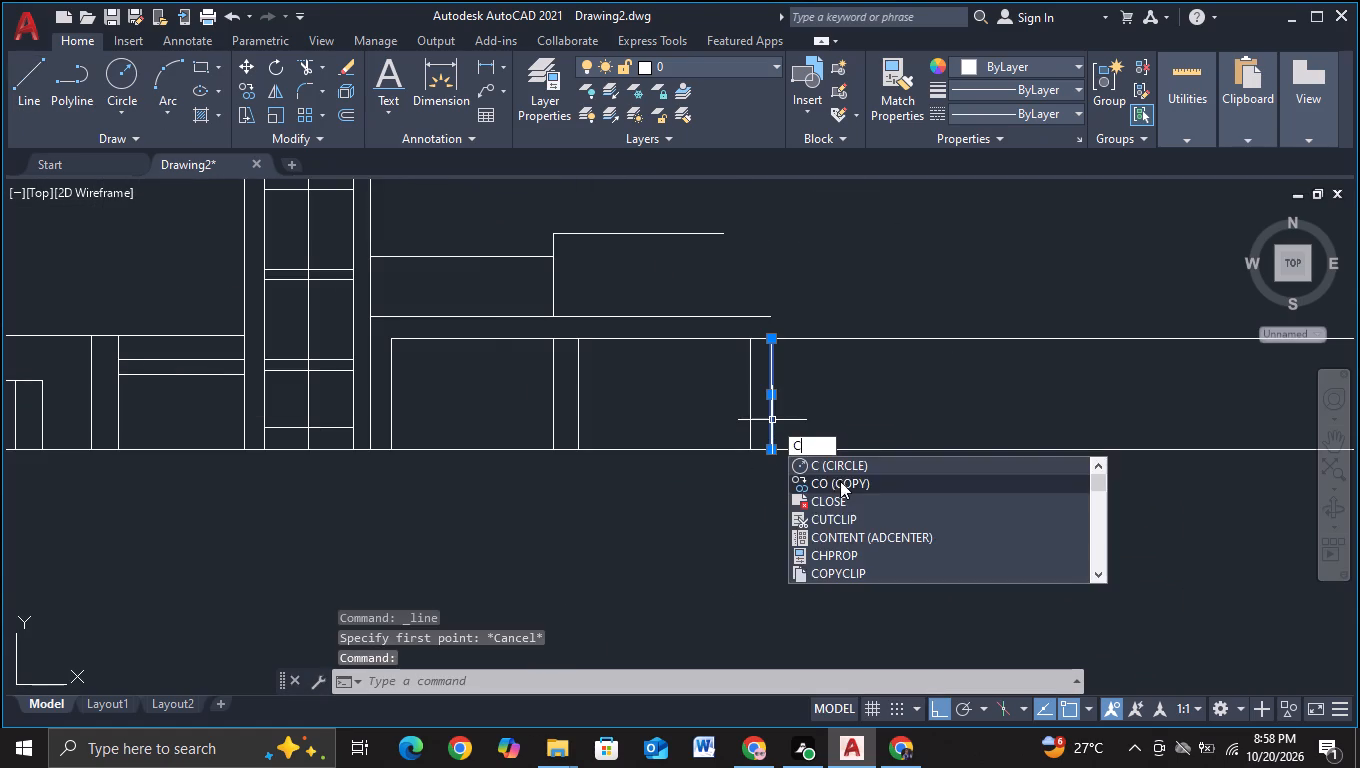
{"action": "left_click", "coordinate": [842, 488]}
{"action": "left_click", "coordinate": [772, 415]}
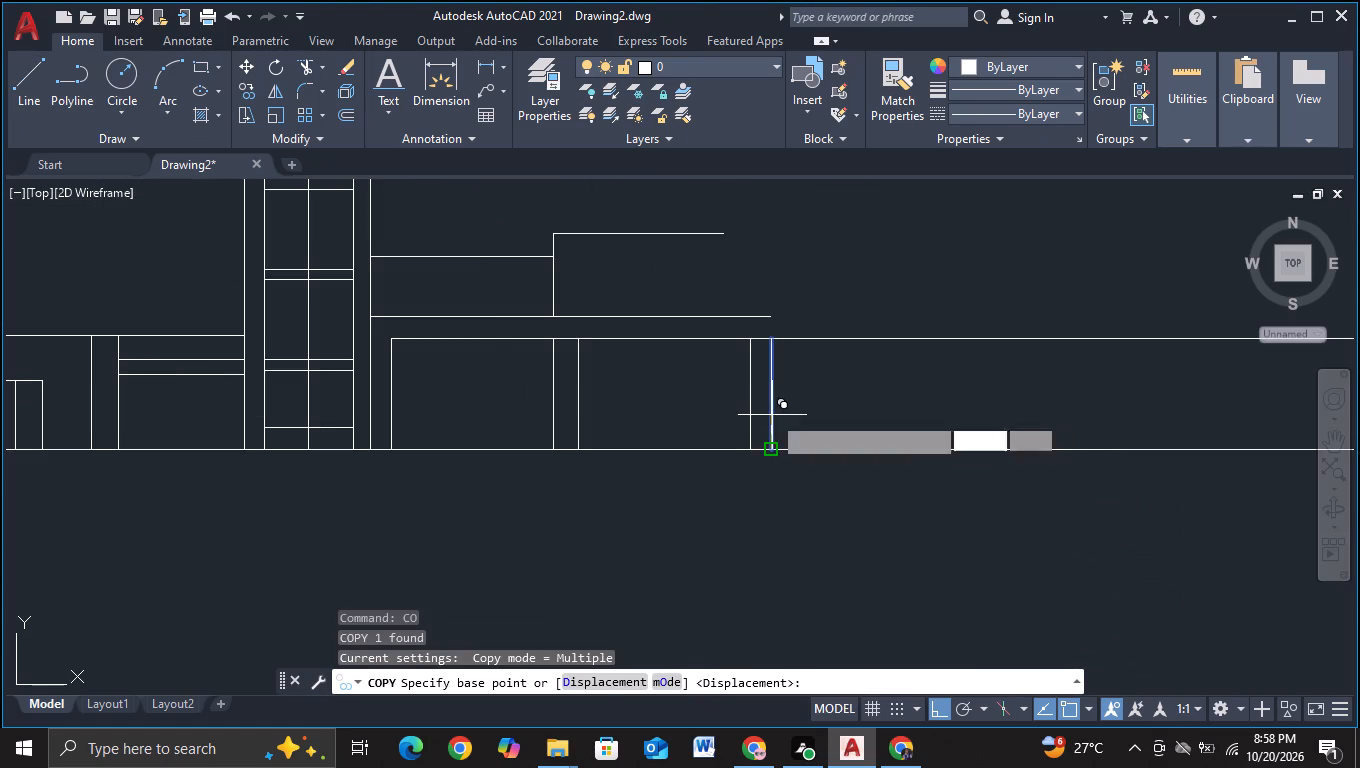
{"action": "left_click", "coordinate": [921, 418]}
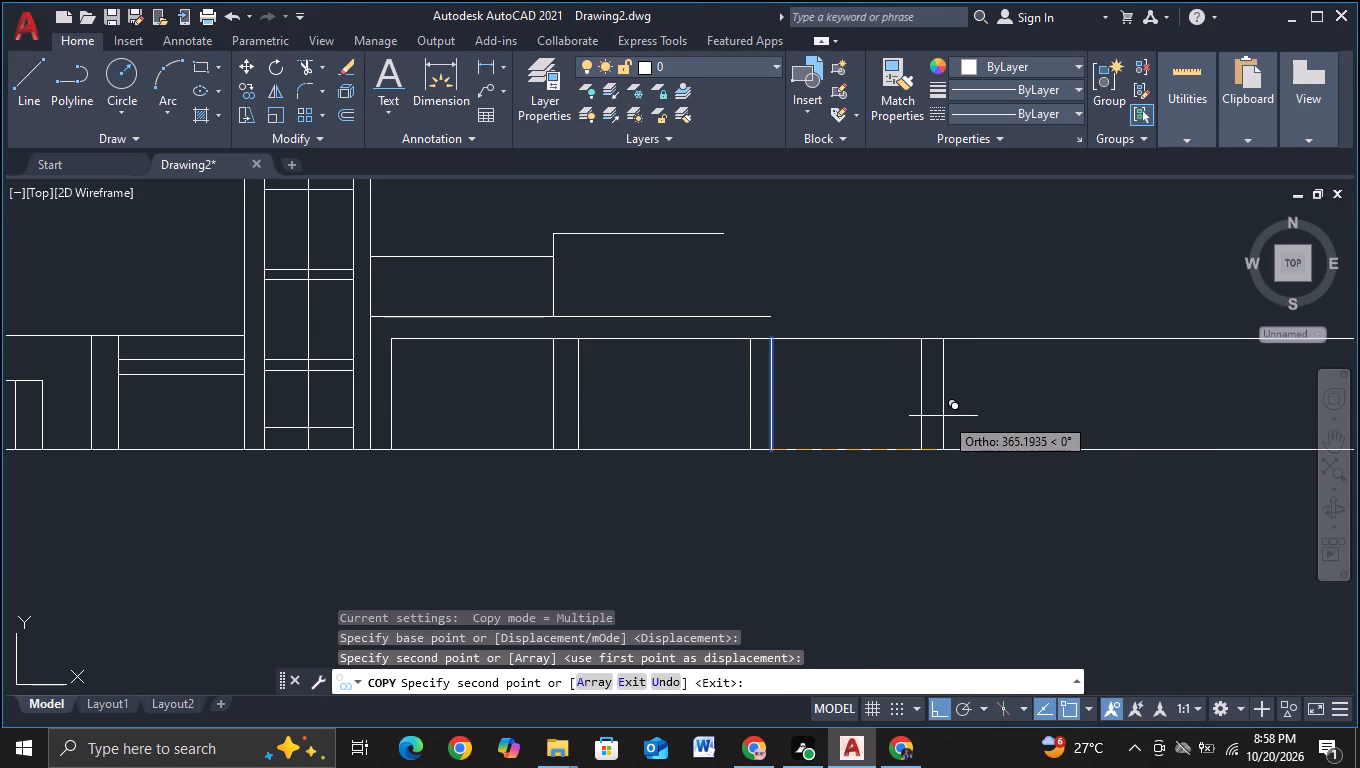
{"action": "left_click", "coordinate": [943, 416]}
{"action": "key", "text": "Escape"}
Draw a horizontal line from where the lower roof line meets the step's vertical rightward to just short of the upper roof line's end.
{"action": "middle_click_drag", "start_coordinate": [846, 504], "coordinate": [854, 468]}
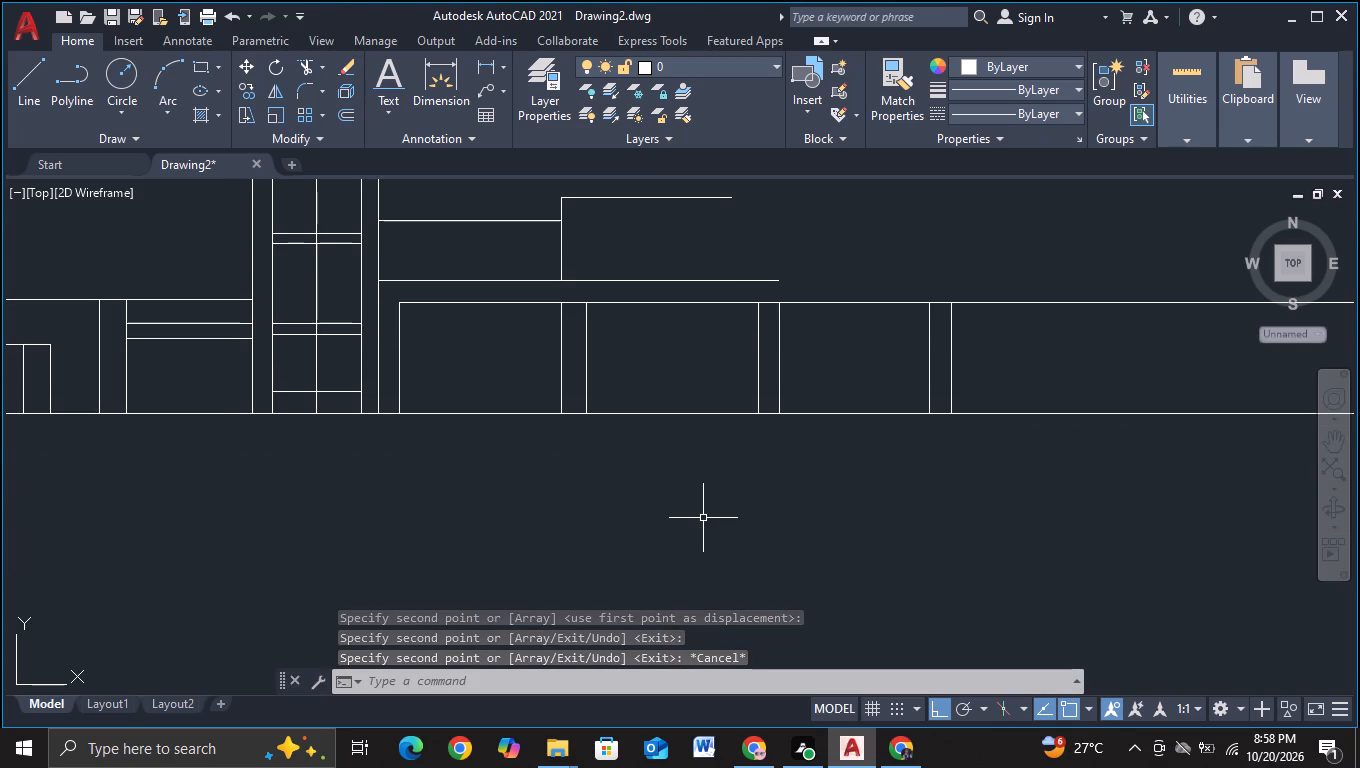
{"action": "middle_click_drag", "start_coordinate": [703, 518], "coordinate": [680, 617]}
{"action": "left_click", "coordinate": [23, 81]}
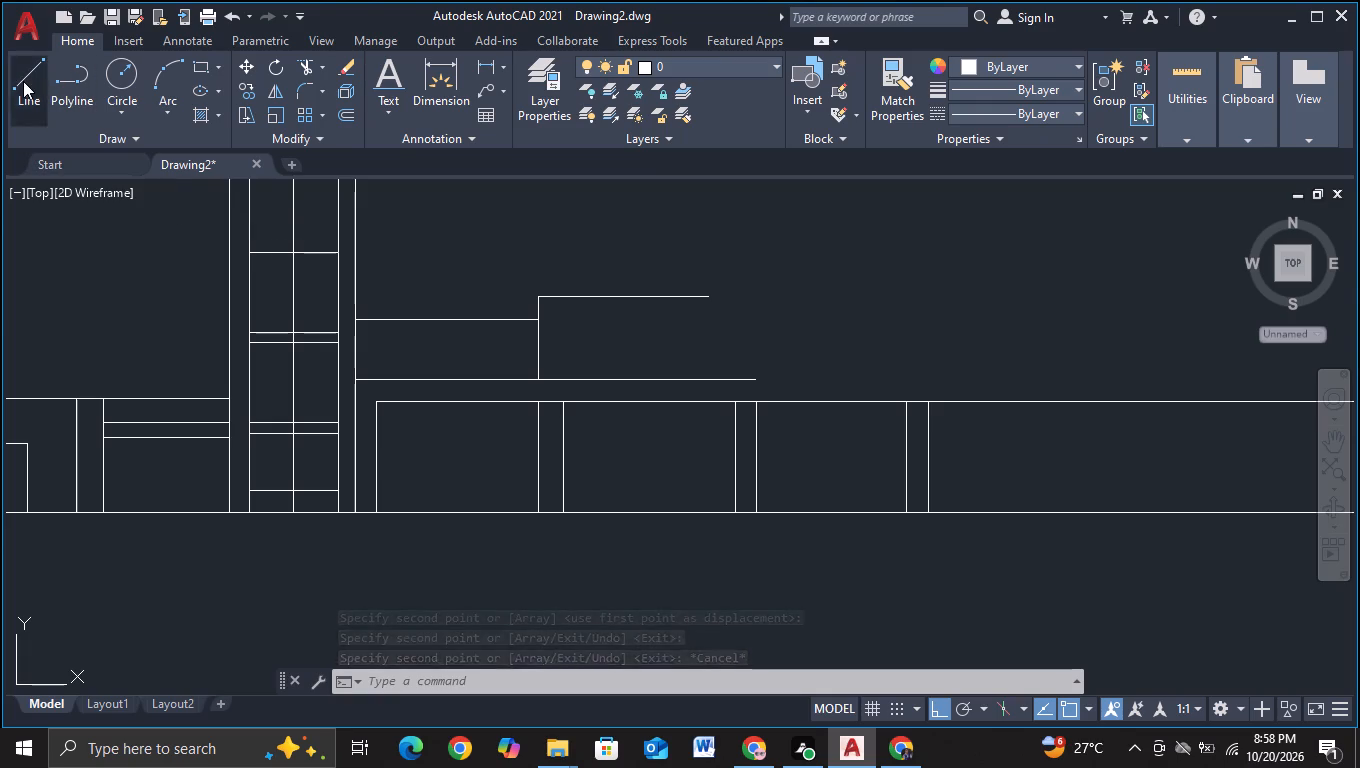
{"action": "scroll", "coordinate": [642, 219], "scroll_direction": "up", "scroll_amount": 2}
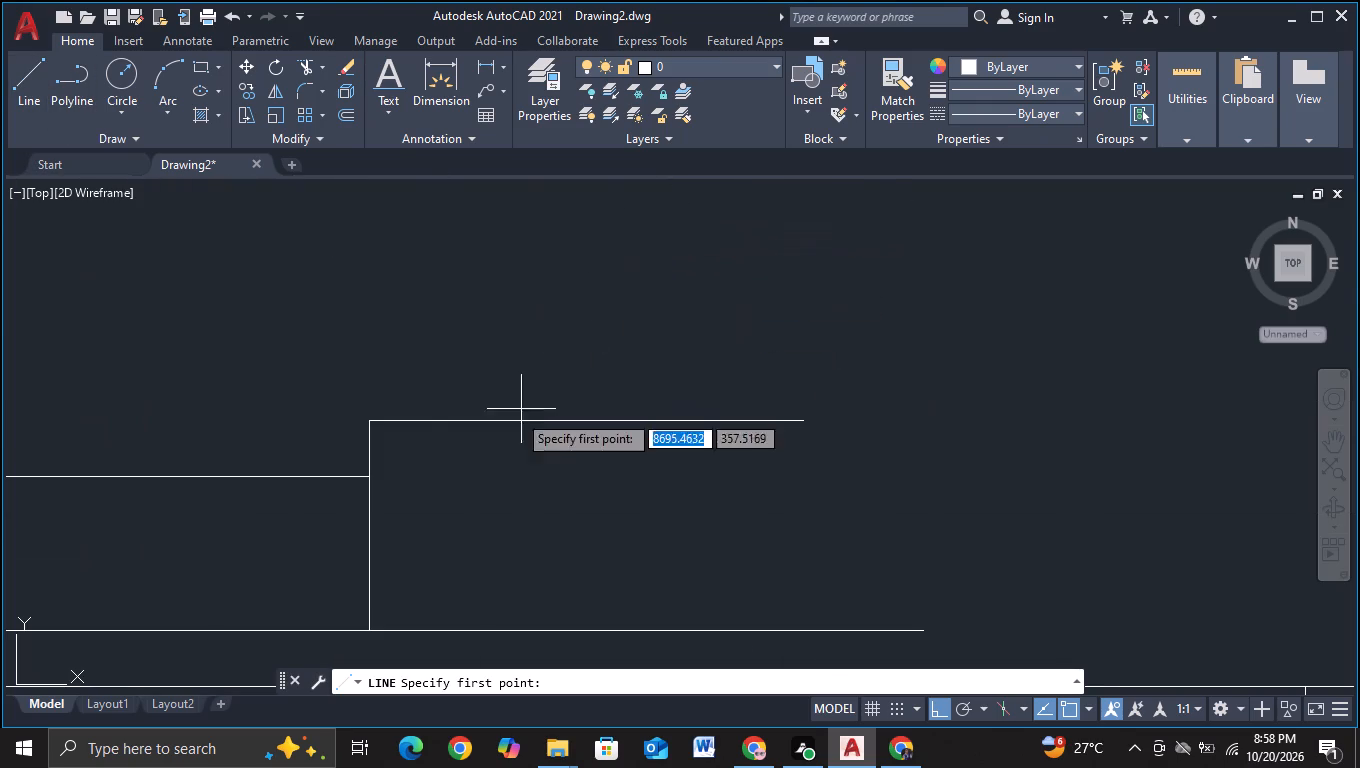
{"action": "left_click", "coordinate": [367, 471]}
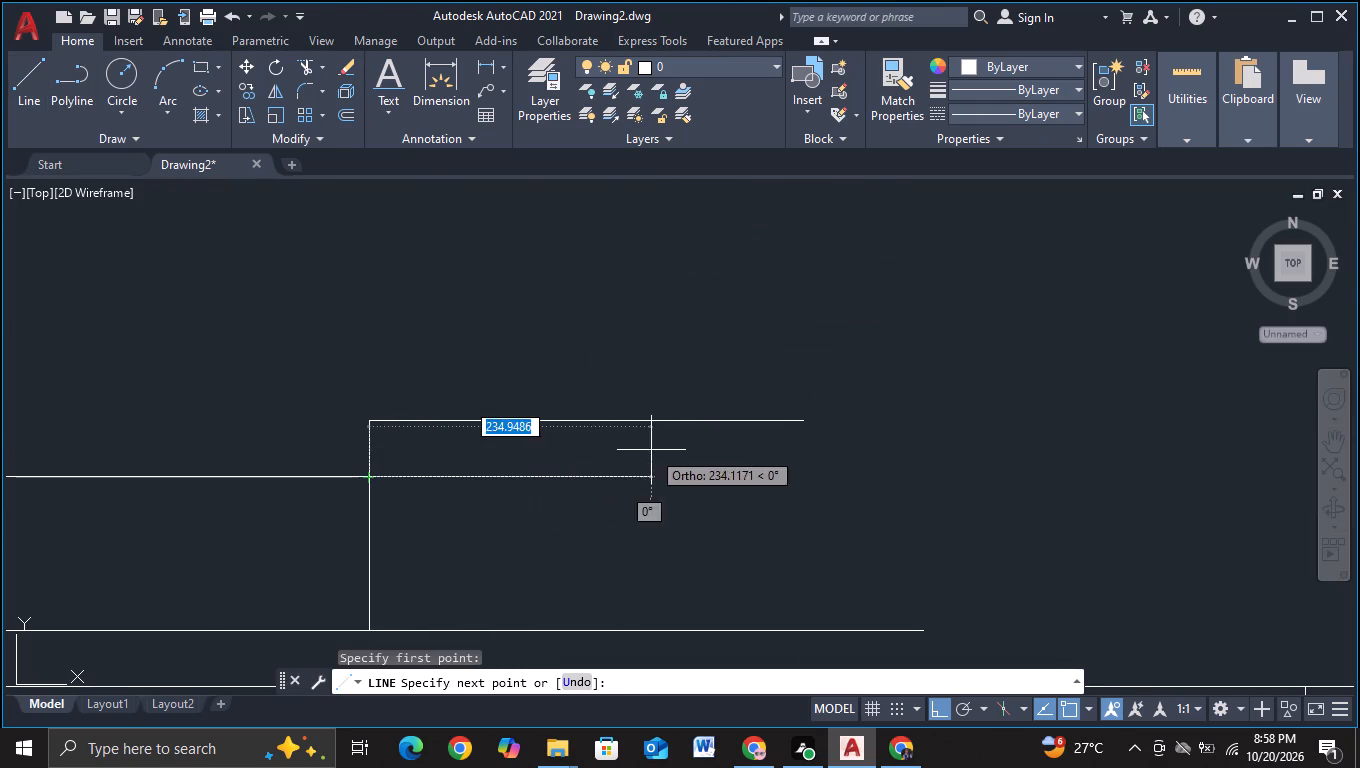
{"action": "left_click", "coordinate": [787, 456]}
{"action": "key", "text": "Escape"}
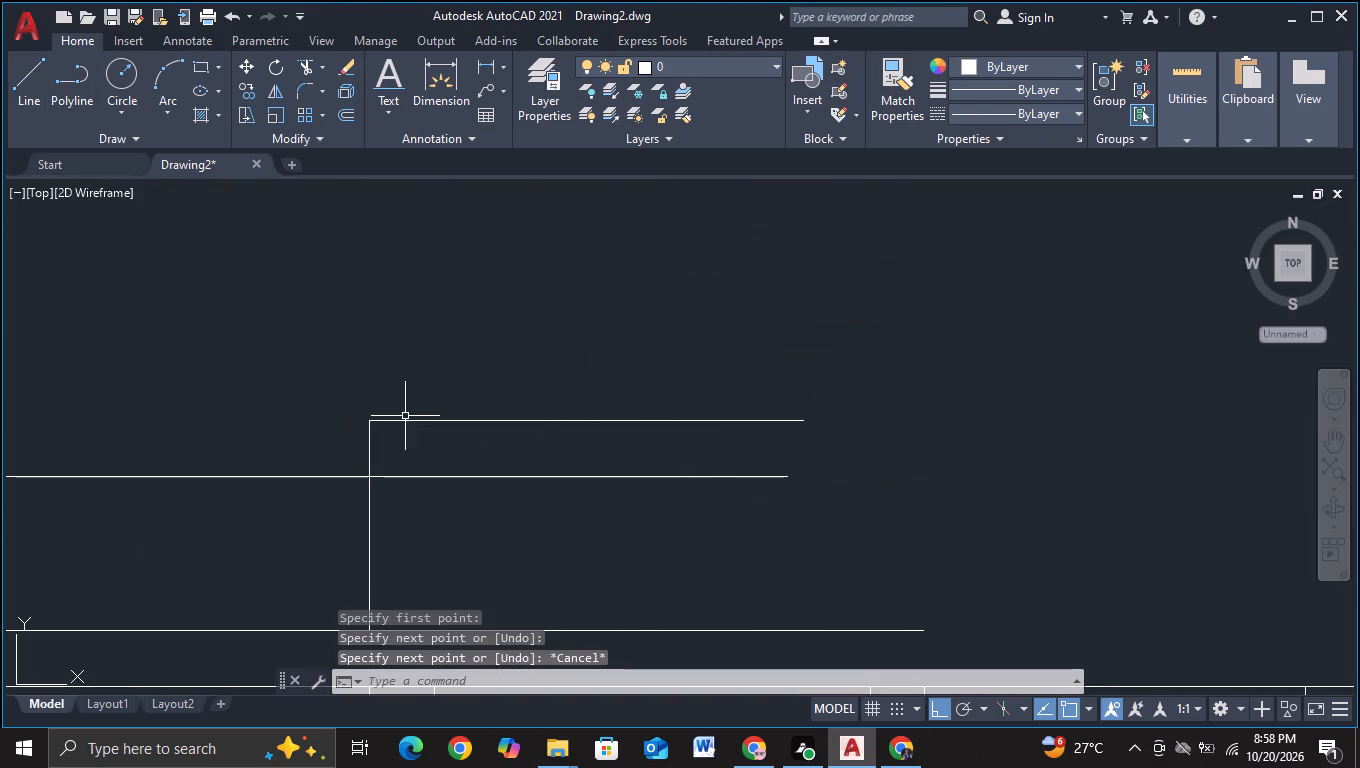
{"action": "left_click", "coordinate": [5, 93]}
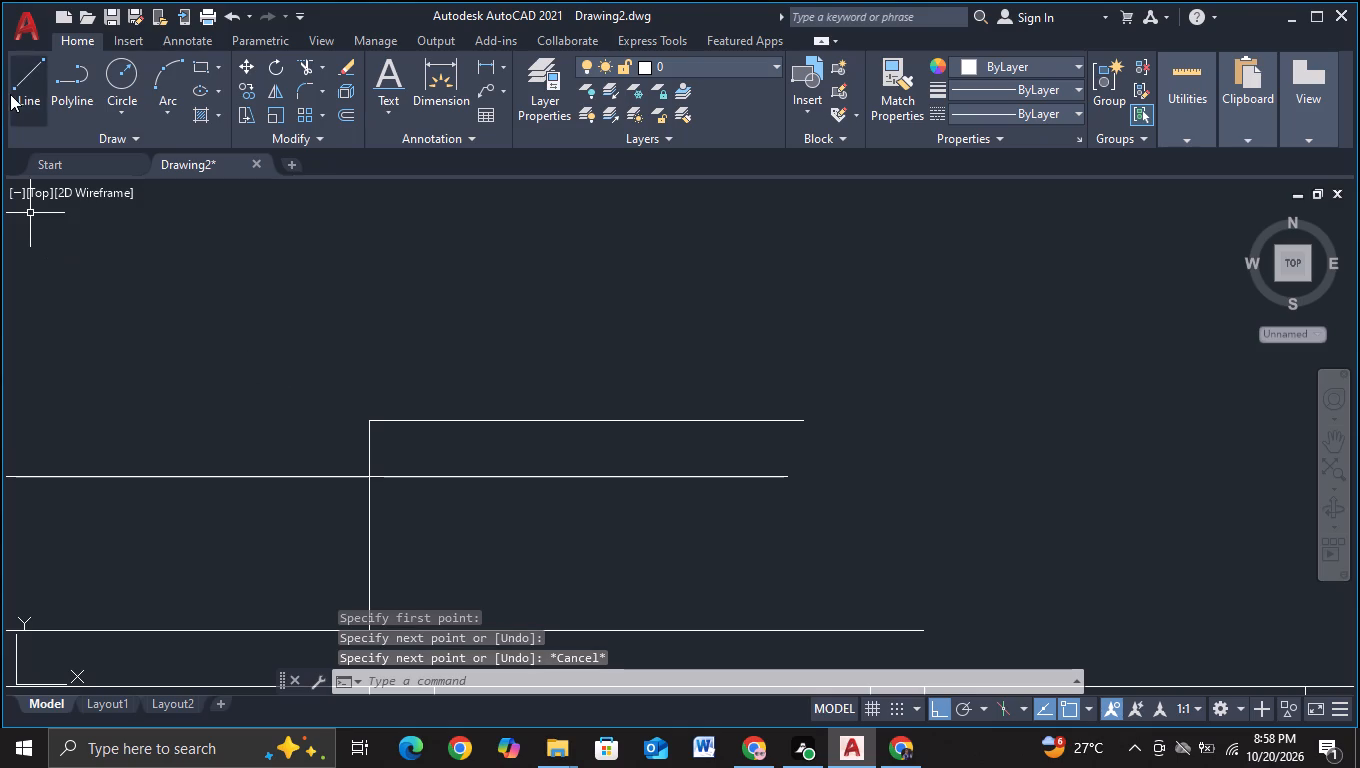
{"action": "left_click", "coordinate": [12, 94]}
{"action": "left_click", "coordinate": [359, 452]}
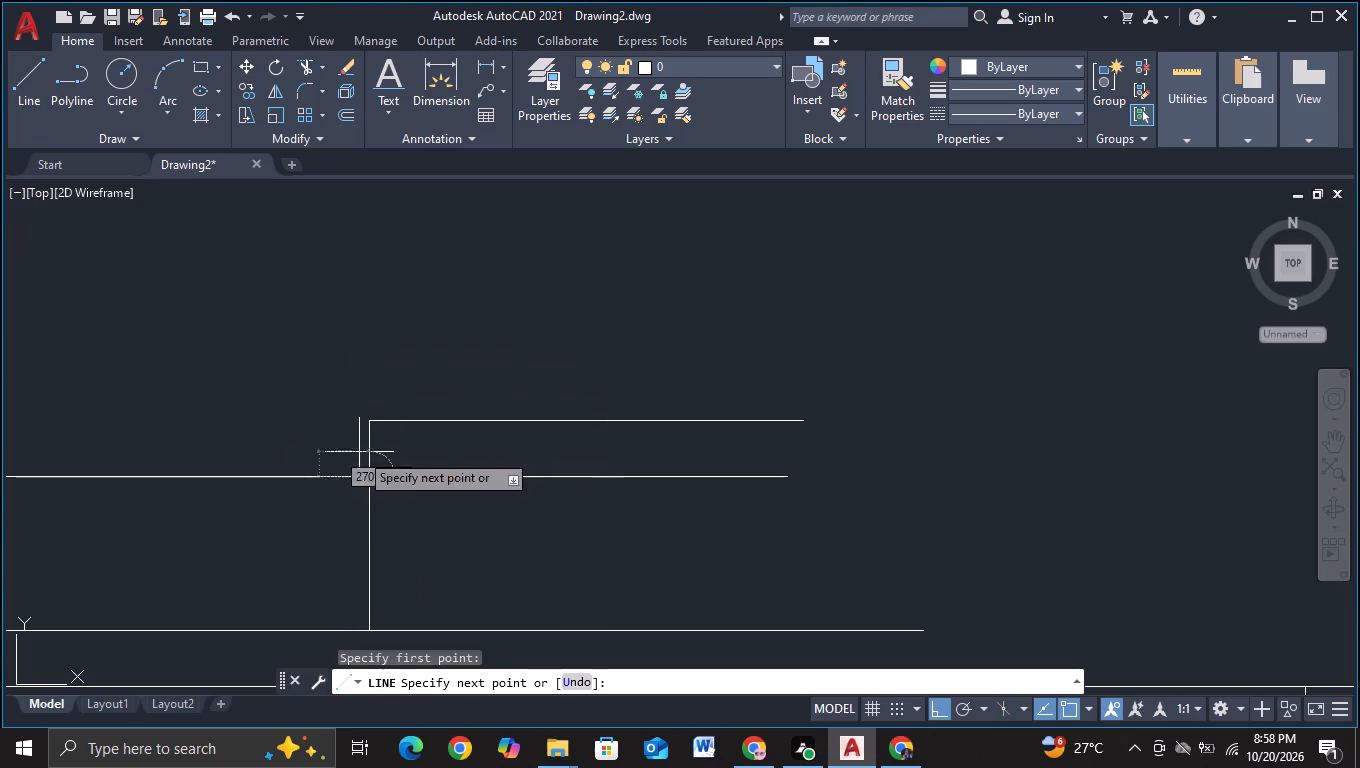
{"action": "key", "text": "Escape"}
With object snap off, draw a horizontal between the upper roof line and the line below it, from just left of the step's vertical to past their right ends.
{"action": "left_click", "coordinate": [16, 107]}
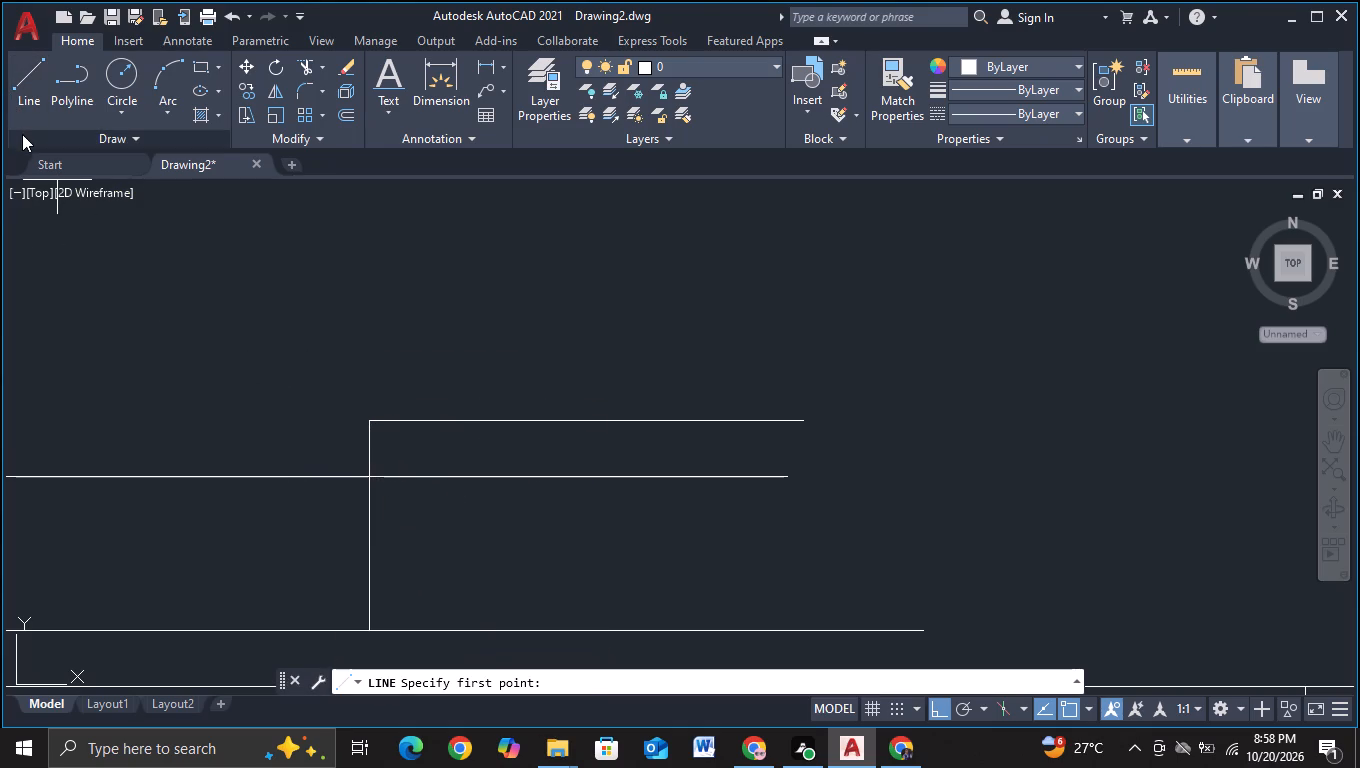
{"action": "key", "text": "F3"}
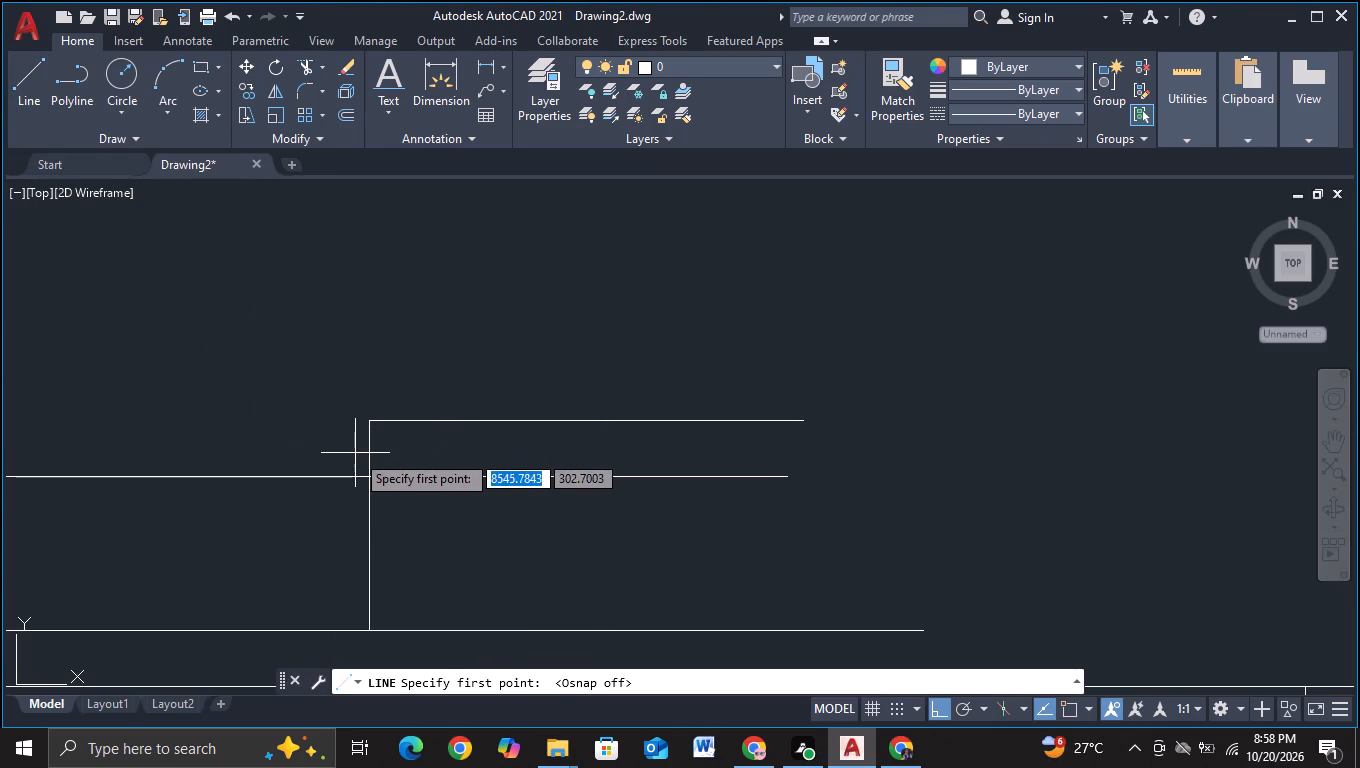
{"action": "left_click", "coordinate": [355, 453]}
{"action": "left_click", "coordinate": [833, 441]}
{"action": "key", "text": "Escape"}
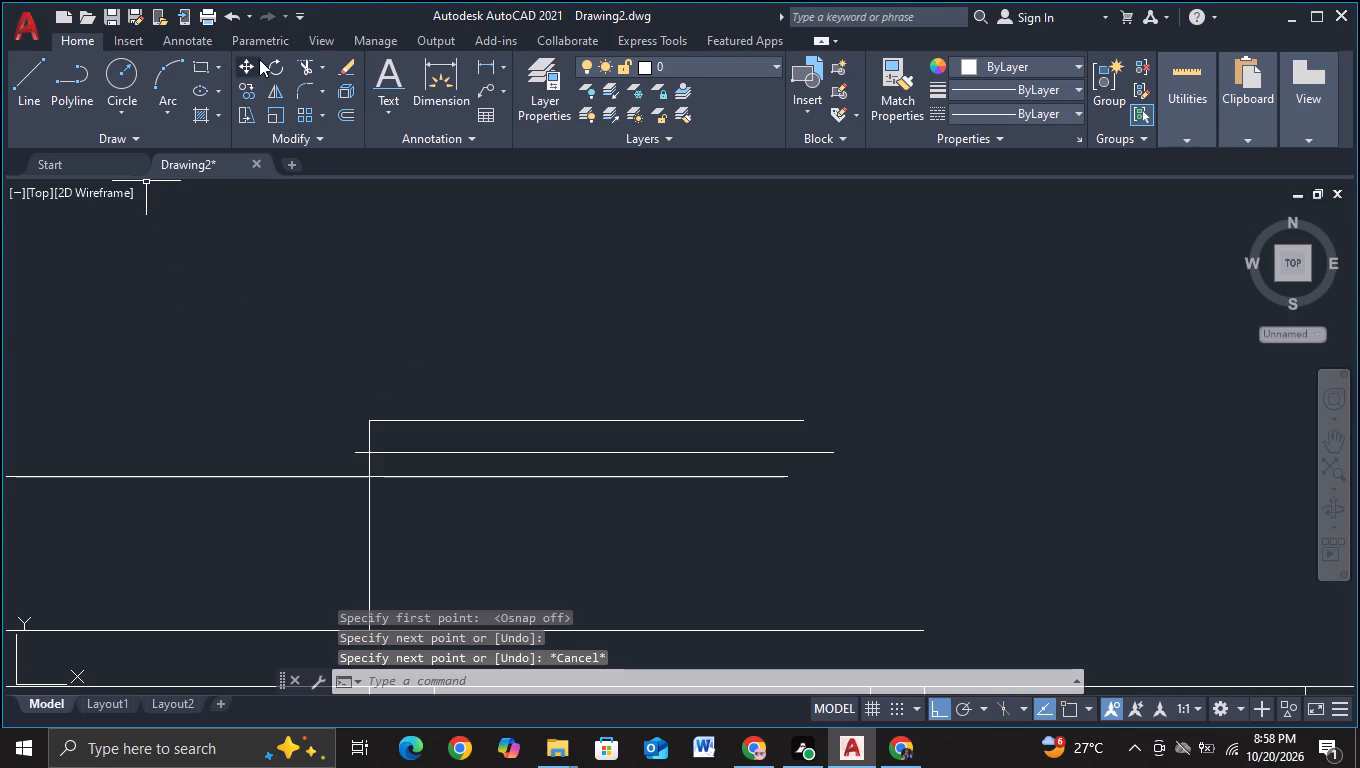
Trim the new horizontal left of the step's vertical, and remove the vertical's upper end together with the old upper roof line.
{"action": "left_click", "coordinate": [304, 74]}
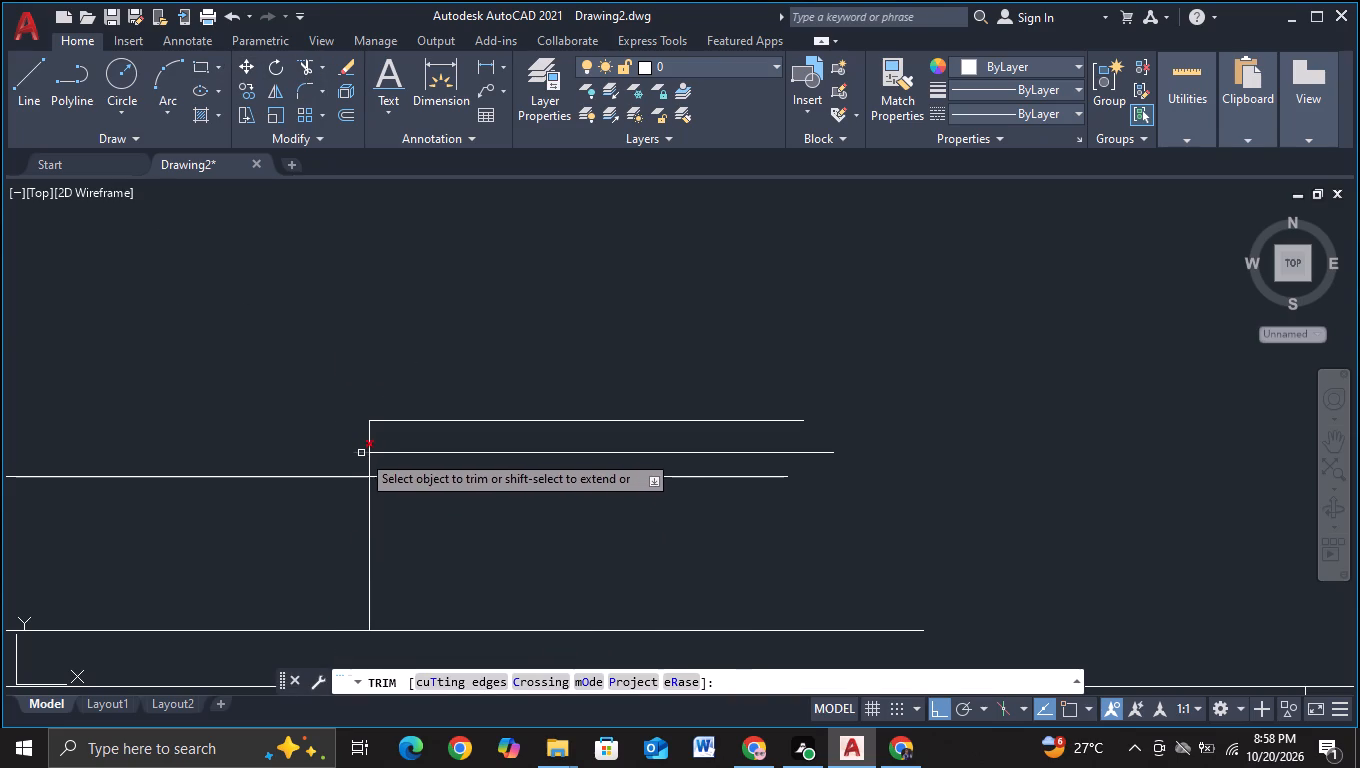
{"action": "left_click", "coordinate": [361, 453]}
{"action": "left_click_drag", "start_coordinate": [319, 432], "coordinate": [503, 397]}
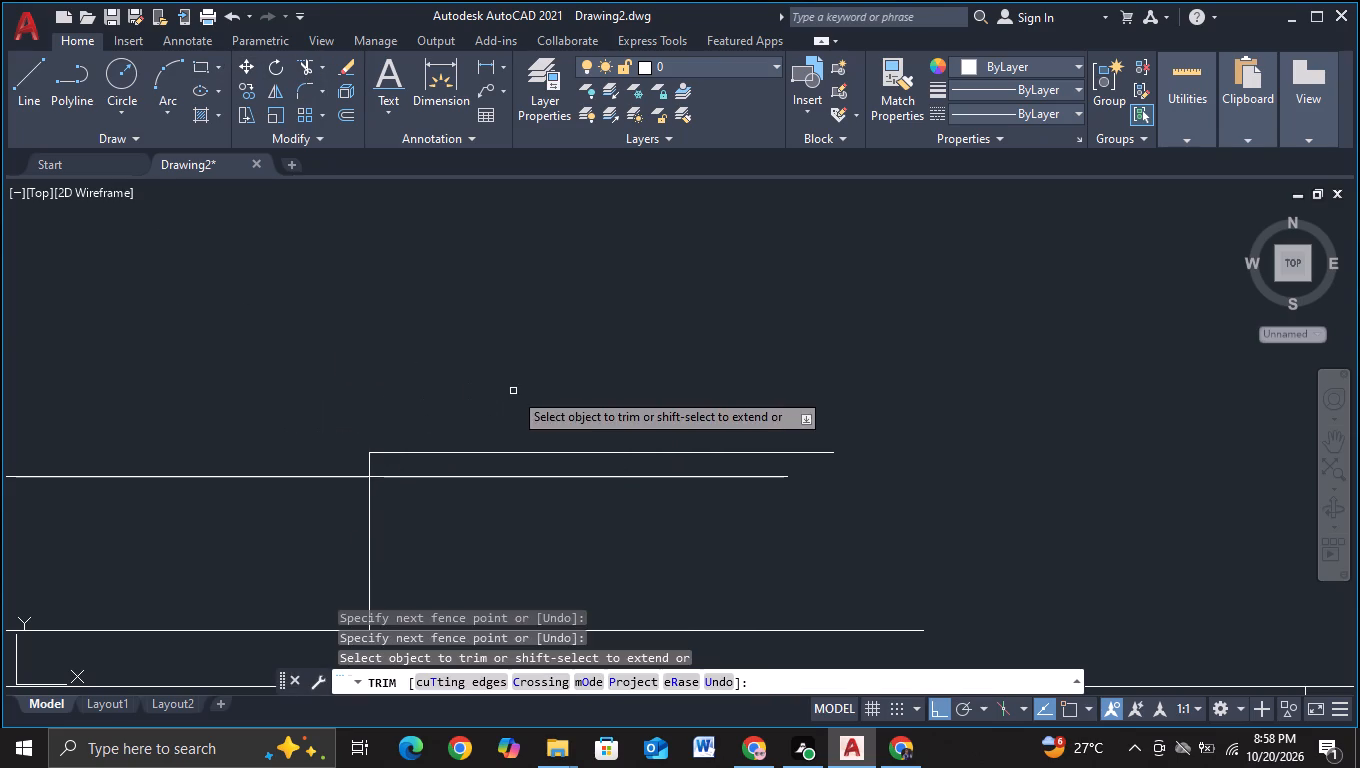
With object snap on, draw a line from the next column's left edge up to the roof line's height, then about 737 units right.
{"action": "scroll", "coordinate": [582, 404], "scroll_direction": "down", "scroll_amount": 1}
{"action": "key", "text": "Escape"}
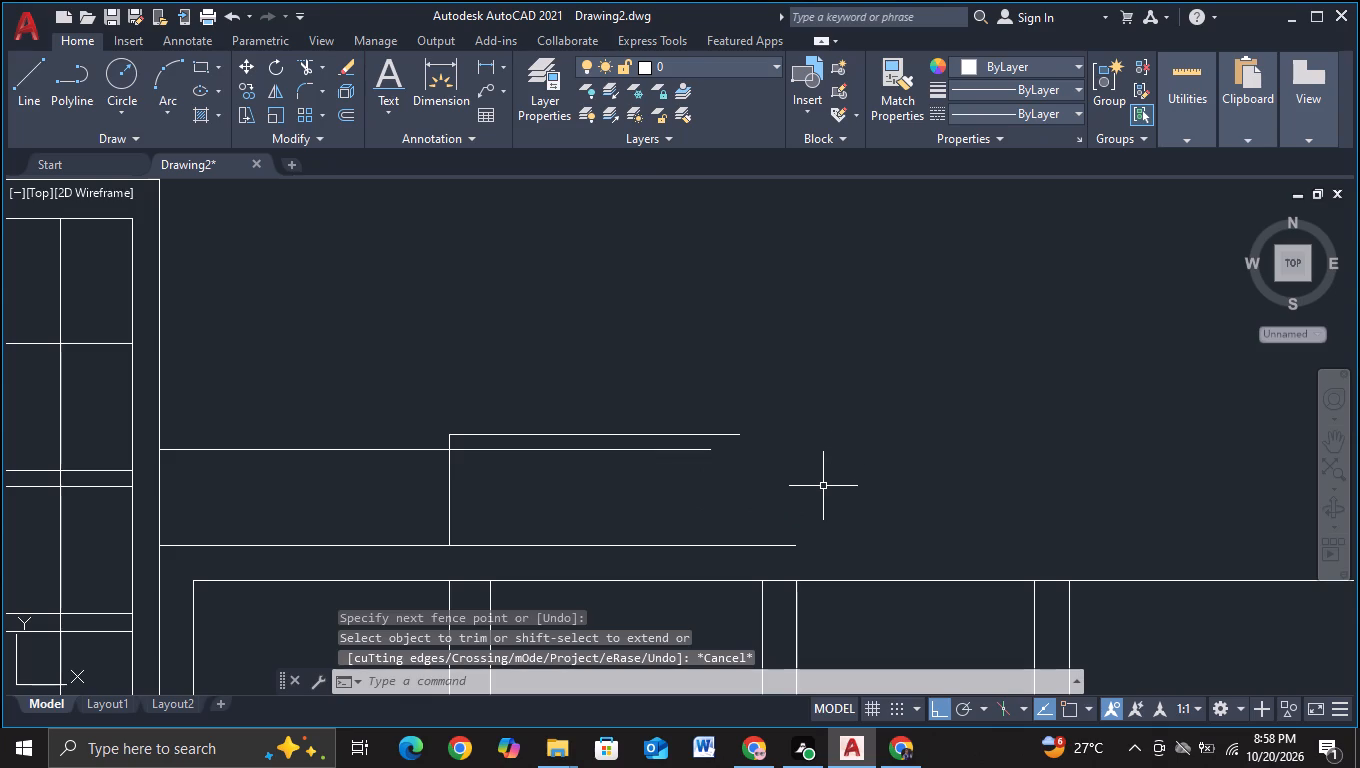
{"action": "left_click", "coordinate": [18, 106]}
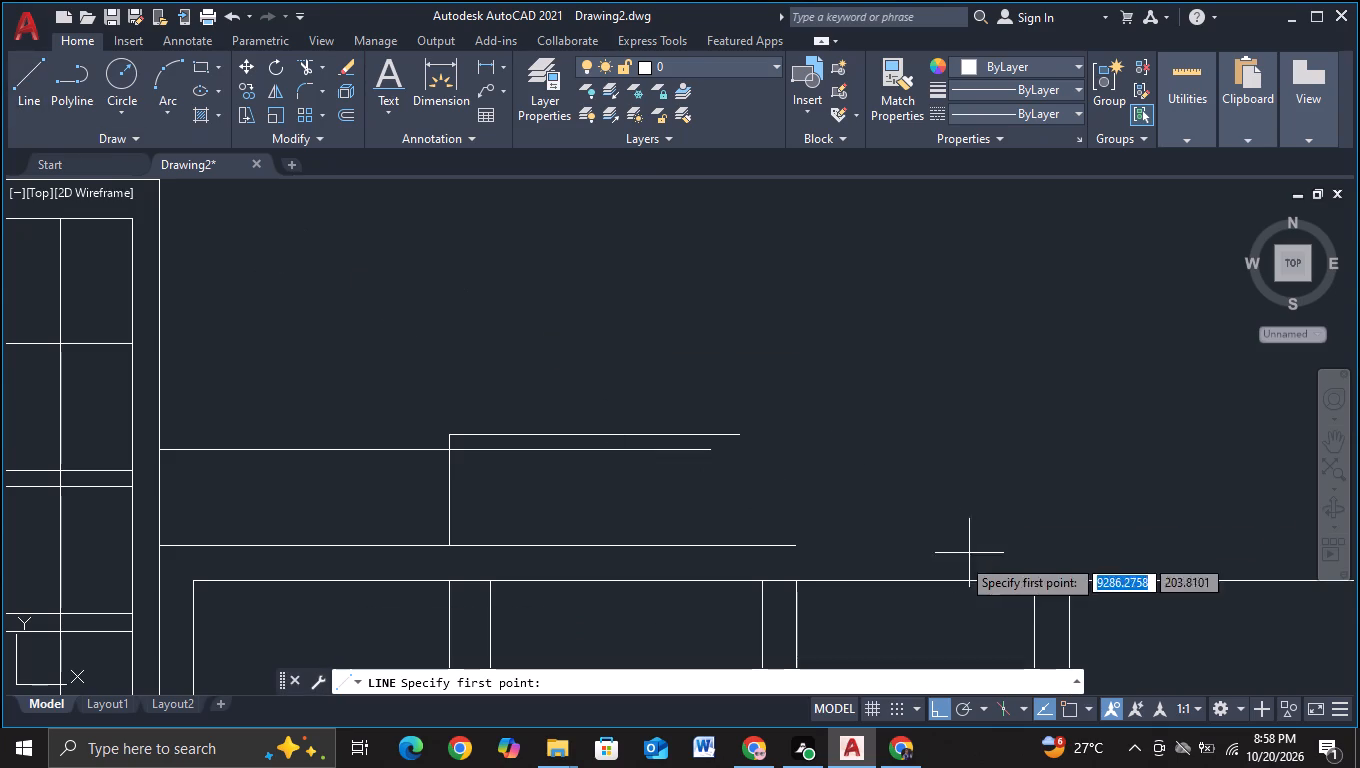
{"action": "key", "text": "F3"}
{"action": "left_click", "coordinate": [764, 579]}
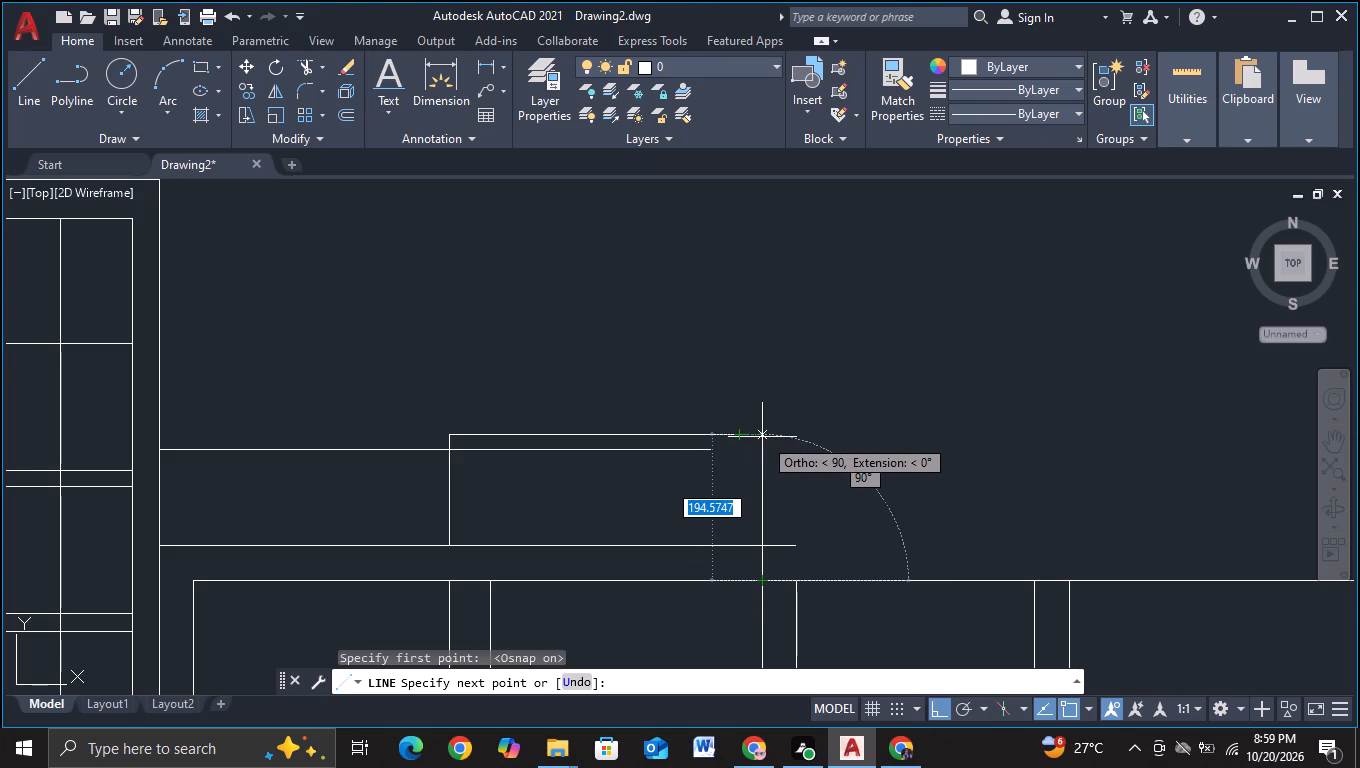
{"action": "left_click", "coordinate": [762, 437]}
{"action": "middle_click_drag", "start_coordinate": [994, 436], "coordinate": [770, 443]}
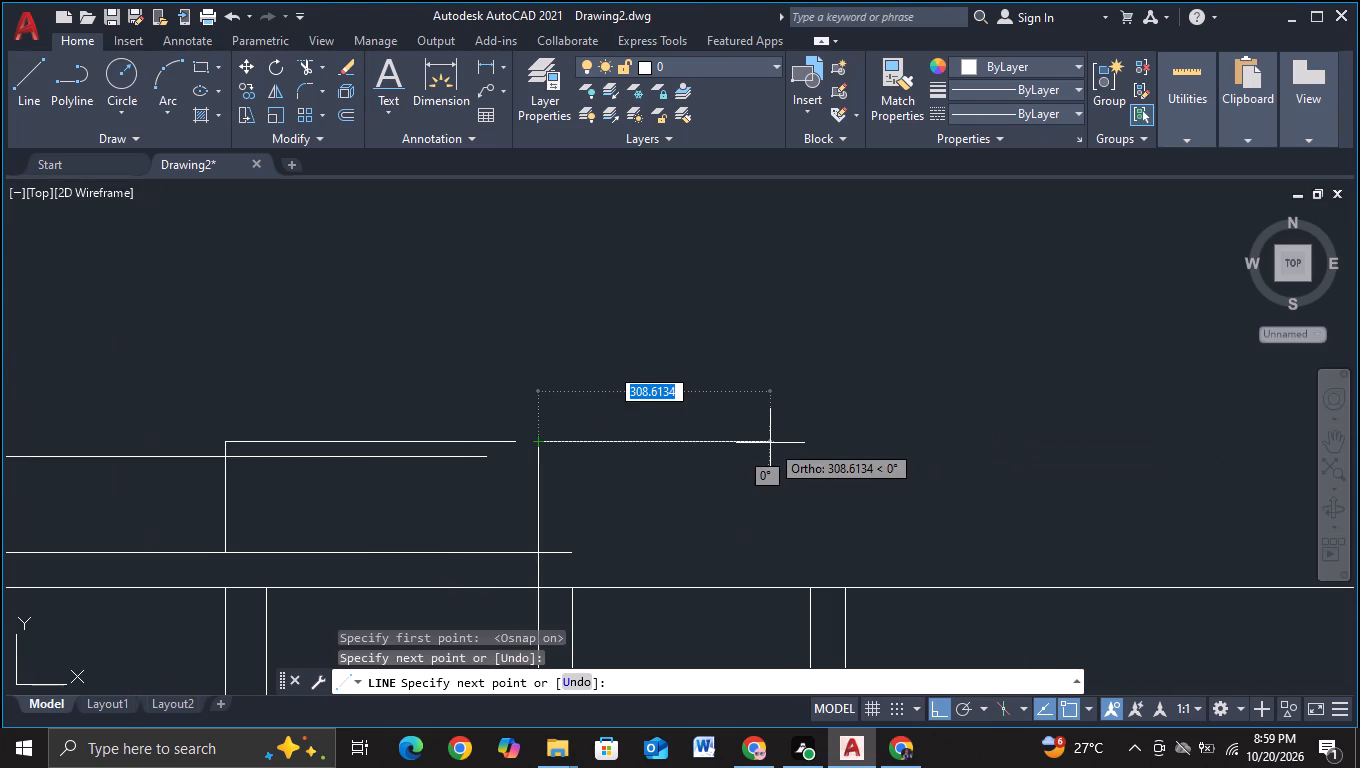
{"action": "left_click", "coordinate": [1092, 414]}
{"action": "key", "text": "Escape"}
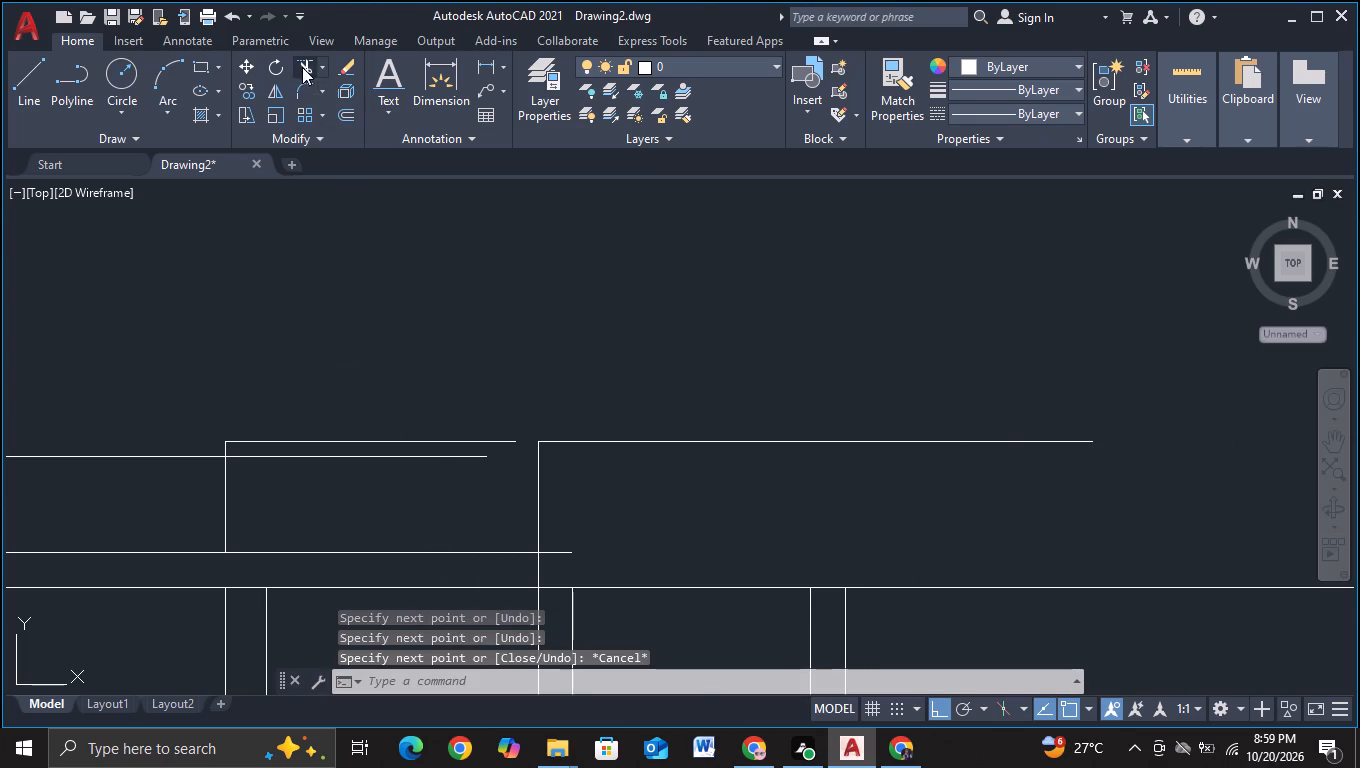
Trim the lower band line beyond the new vertical, and extend the two shorter roof lines on its left to meet it.
{"action": "left_click", "coordinate": [302, 67]}
{"action": "left_click_drag", "start_coordinate": [564, 564], "coordinate": [561, 490]}
{"action": "key", "text": "Escape"}
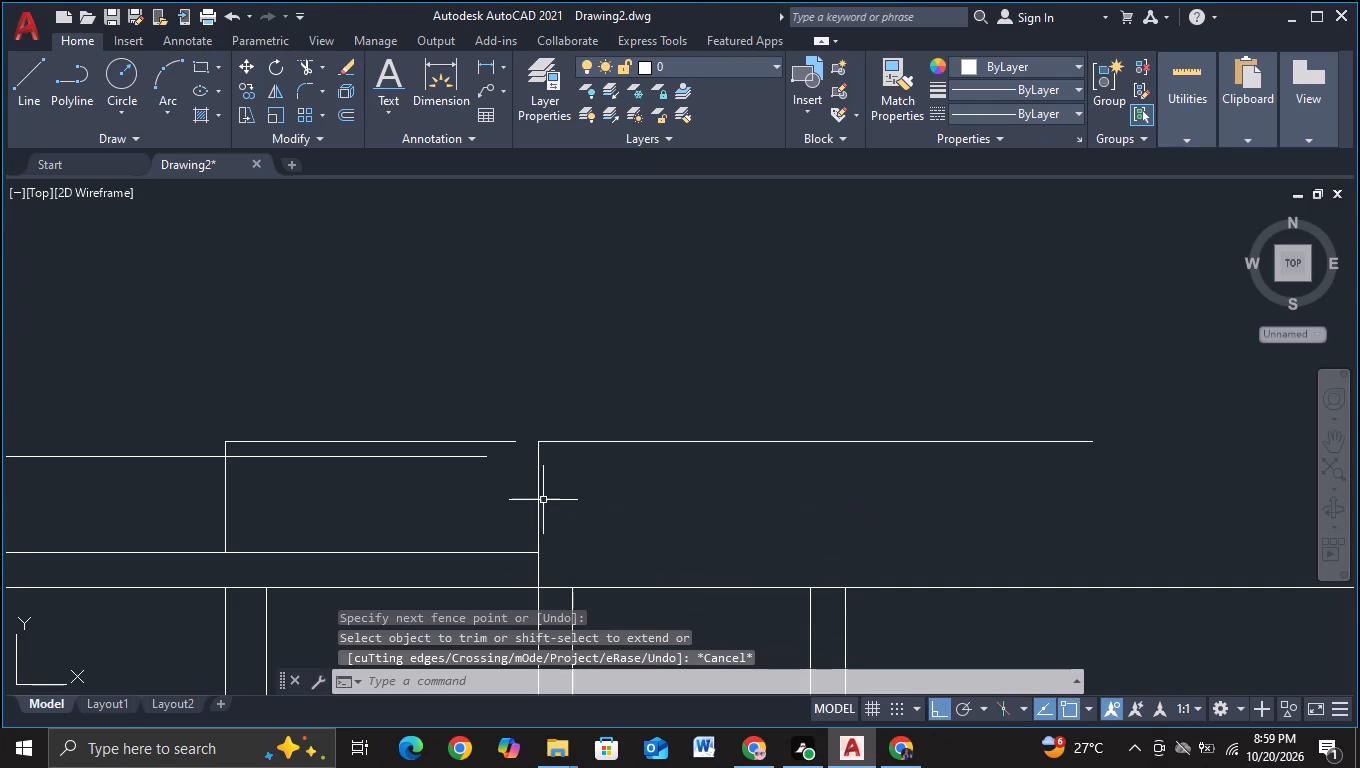
{"action": "key", "text": "e"}
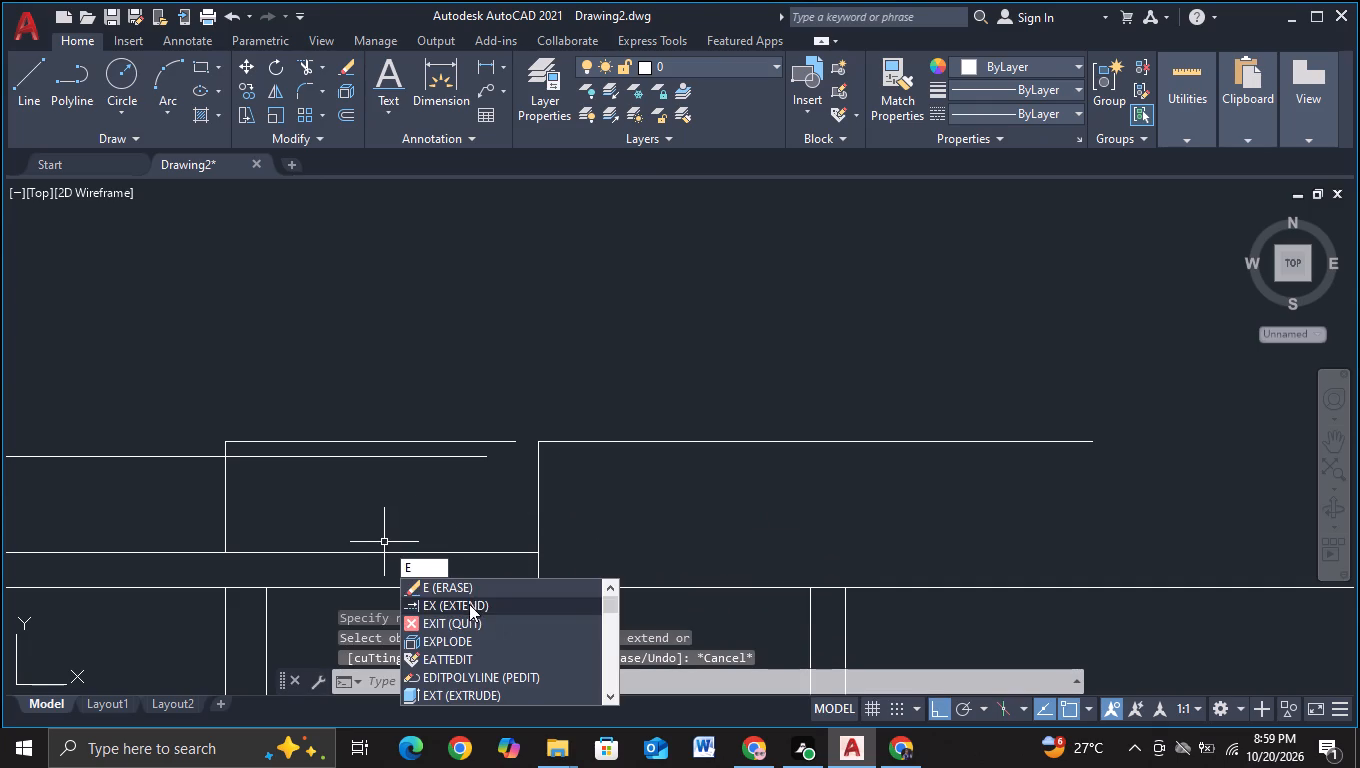
{"action": "left_click", "coordinate": [469, 604]}
{"action": "left_click_drag", "start_coordinate": [443, 574], "coordinate": [457, 529]}
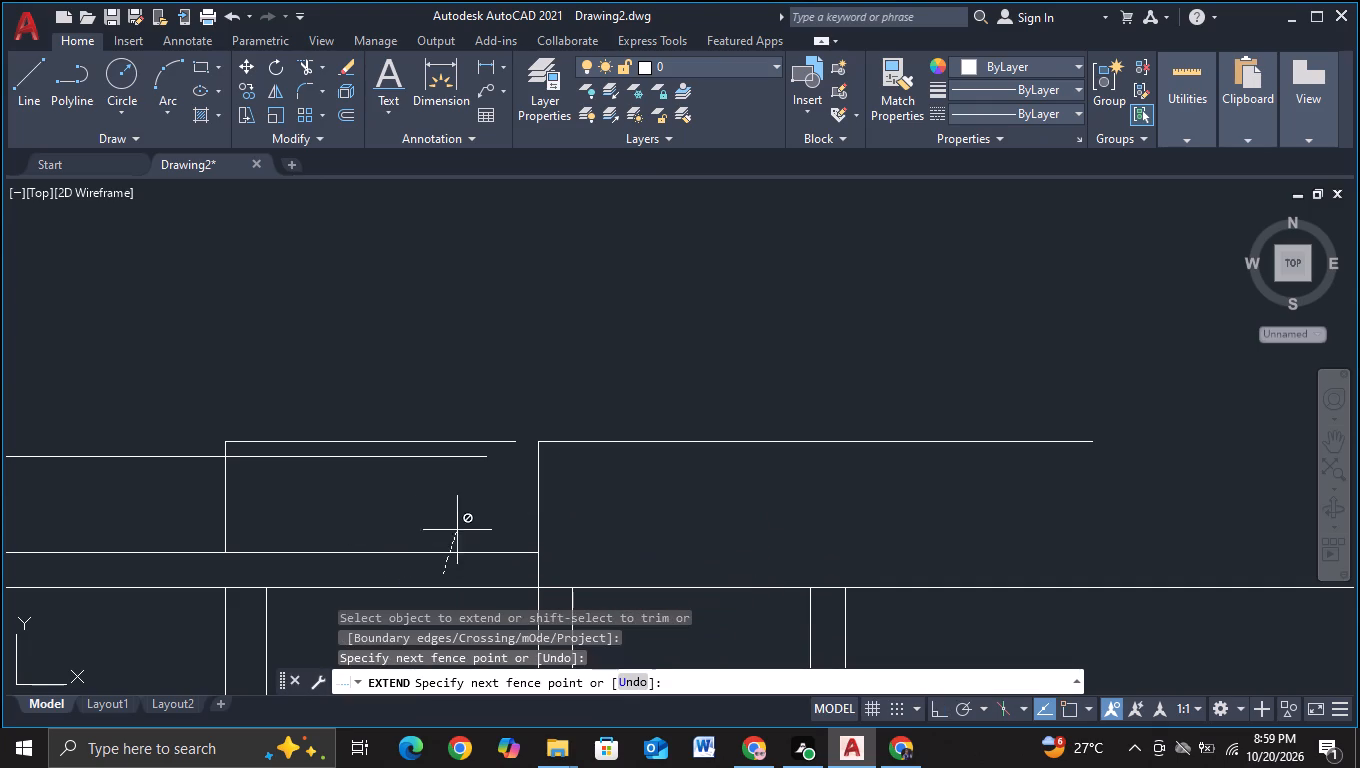
{"action": "left_click_drag", "start_coordinate": [457, 529], "coordinate": [488, 395]}
{"action": "key", "text": "Escape"}
Draw a connected line from that column's right edge up to just below the roof line, about 317 units right, then up past the roof.
{"action": "middle_click_drag", "start_coordinate": [670, 529], "coordinate": [647, 405]}
{"action": "key", "text": "Escape"}
{"action": "left_click", "coordinate": [27, 109]}
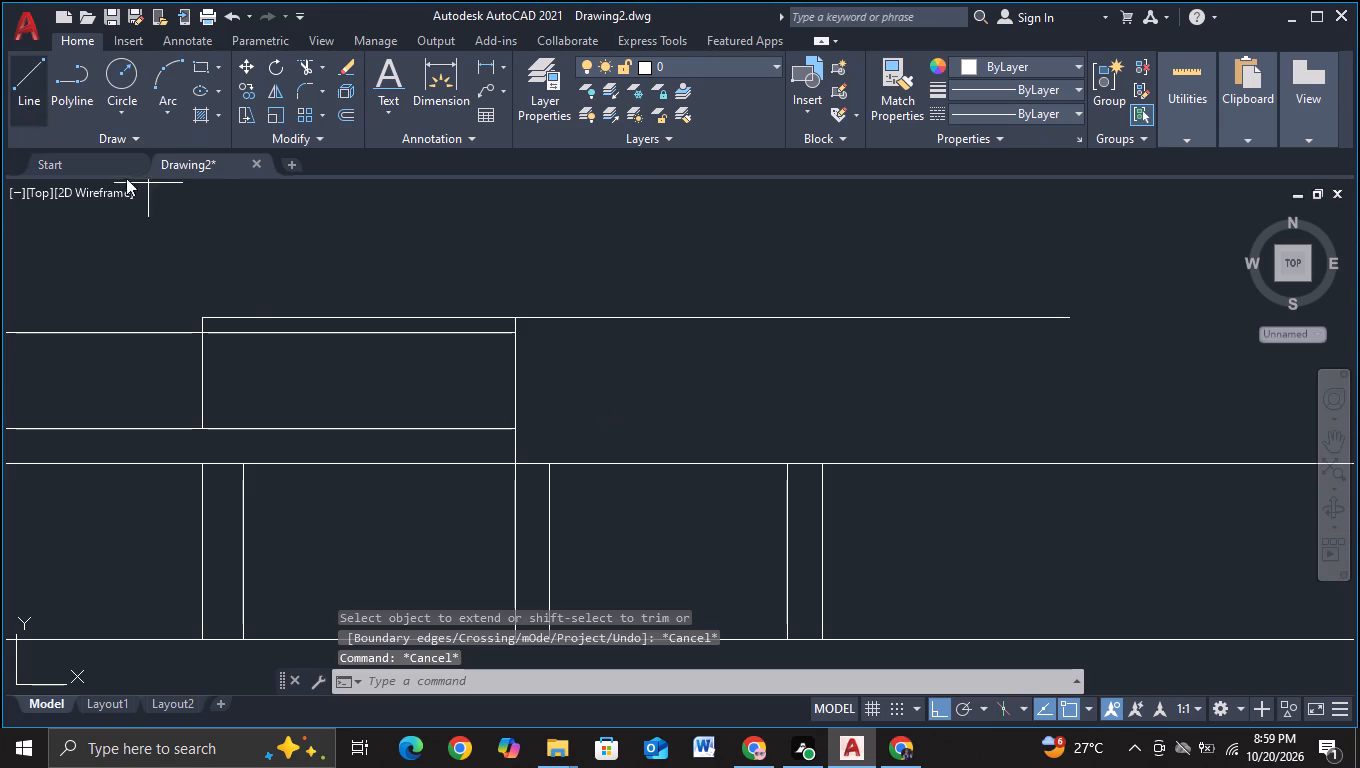
{"action": "left_click", "coordinate": [549, 475]}
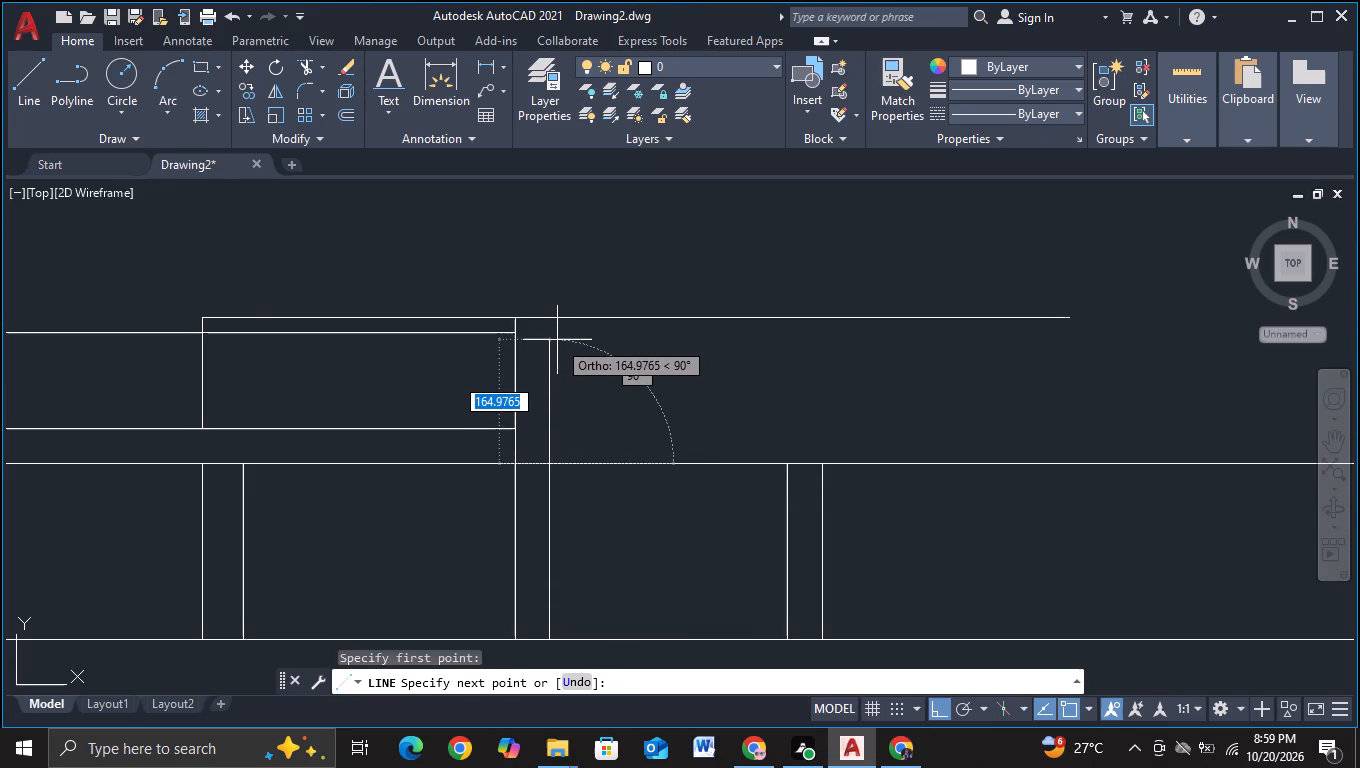
{"action": "left_click", "coordinate": [557, 343]}
{"action": "middle_click_drag", "start_coordinate": [1078, 332], "coordinate": [673, 410]}
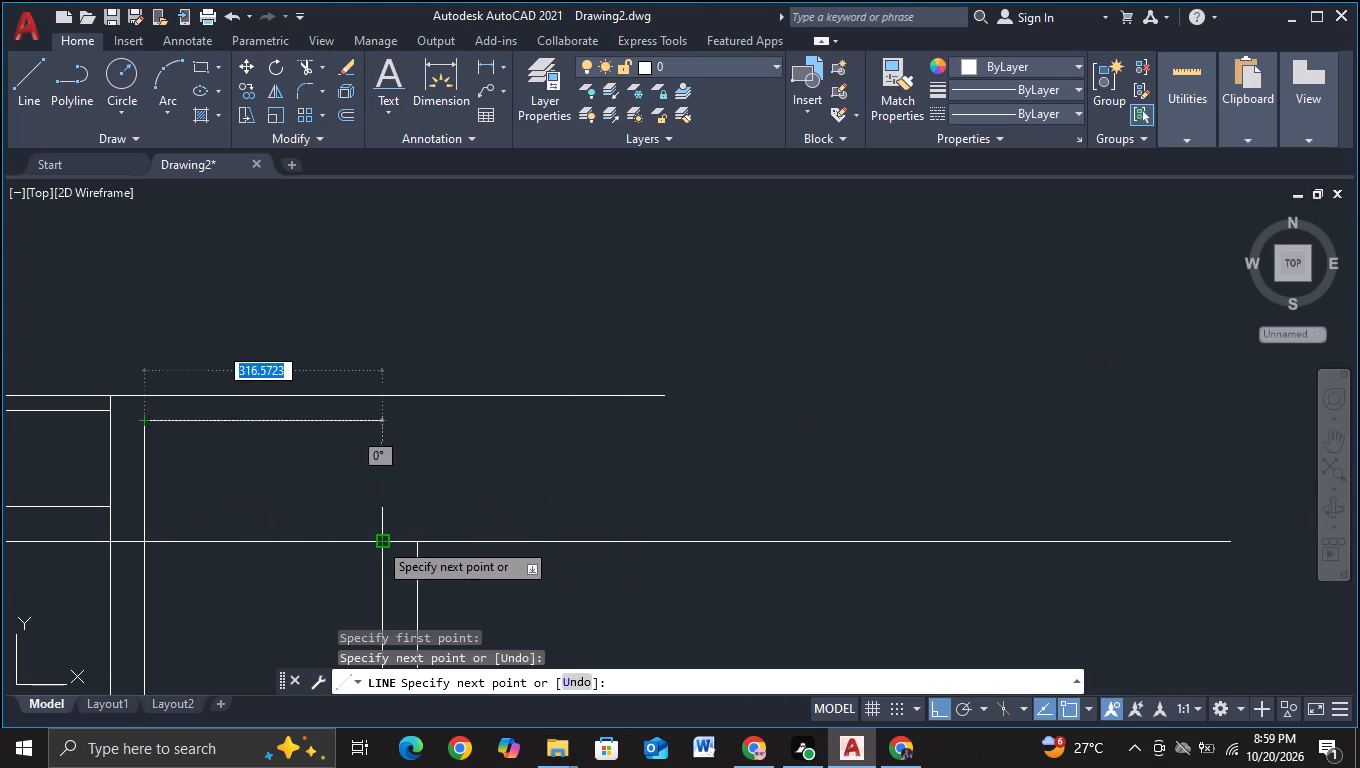
{"action": "left_click", "coordinate": [382, 422]}
{"action": "left_click", "coordinate": [392, 349]}
{"action": "key", "text": "Escape"}
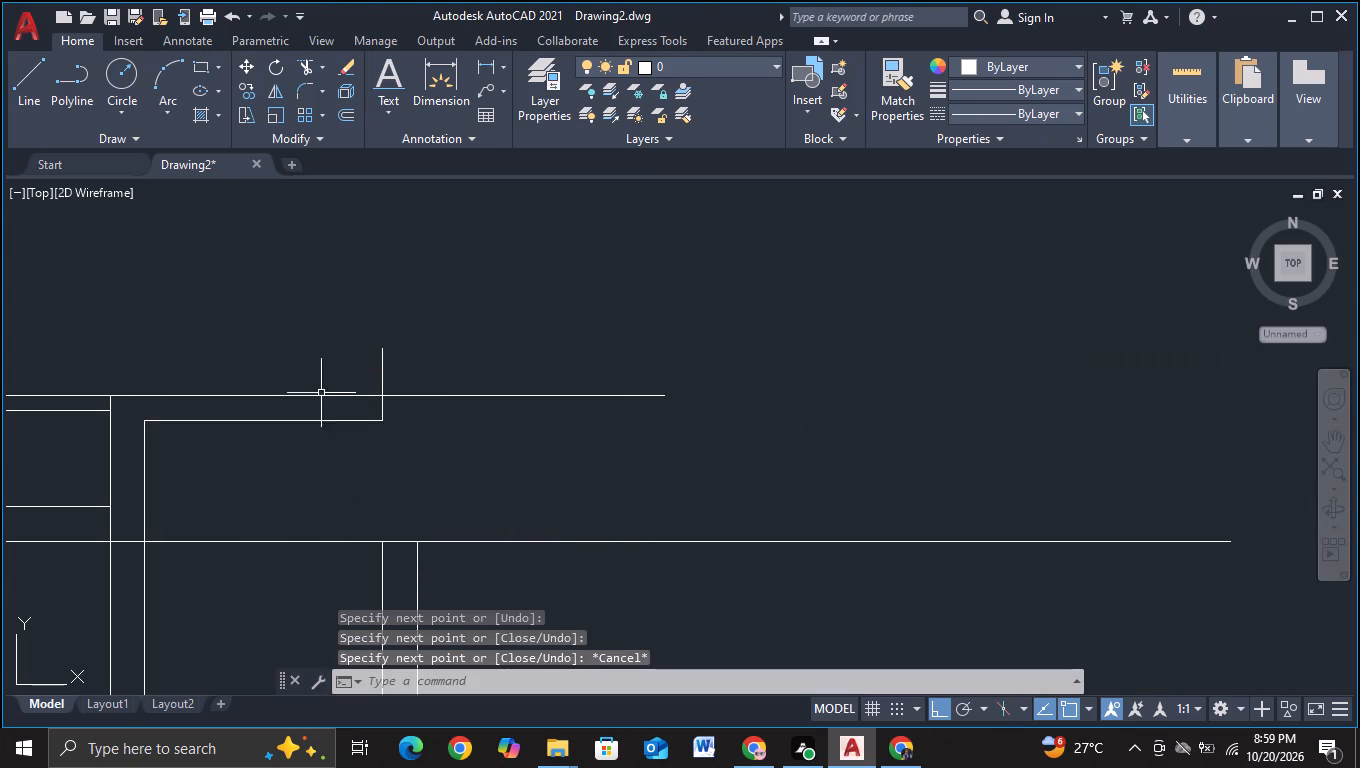
Trim the short vertical above the roof line and the roof line beyond it, closing the roof slab's right end.
{"action": "left_click", "coordinate": [296, 62]}
{"action": "left_click_drag", "start_coordinate": [384, 365], "coordinate": [405, 365]}
{"action": "left_click_drag", "start_coordinate": [412, 364], "coordinate": [418, 429]}
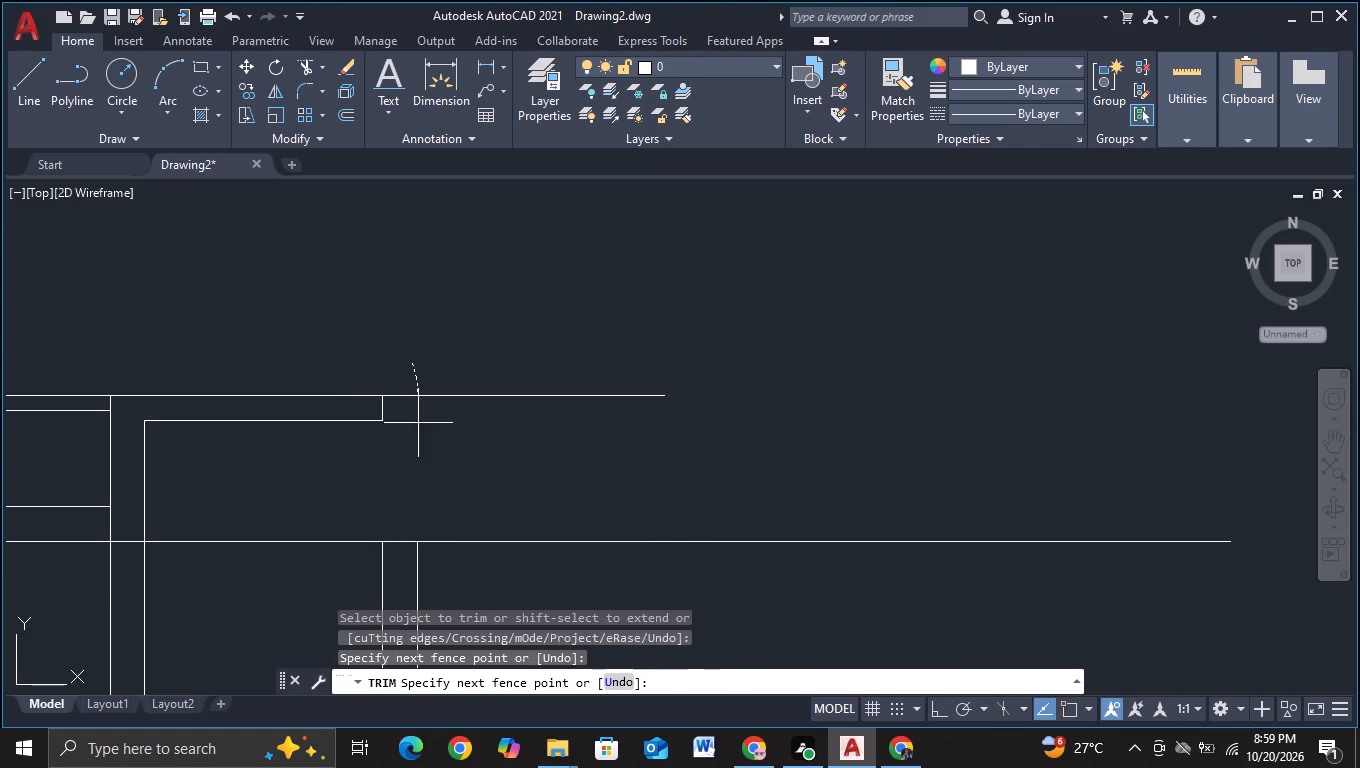
{"action": "left_click_drag", "start_coordinate": [418, 429], "coordinate": [417, 436]}
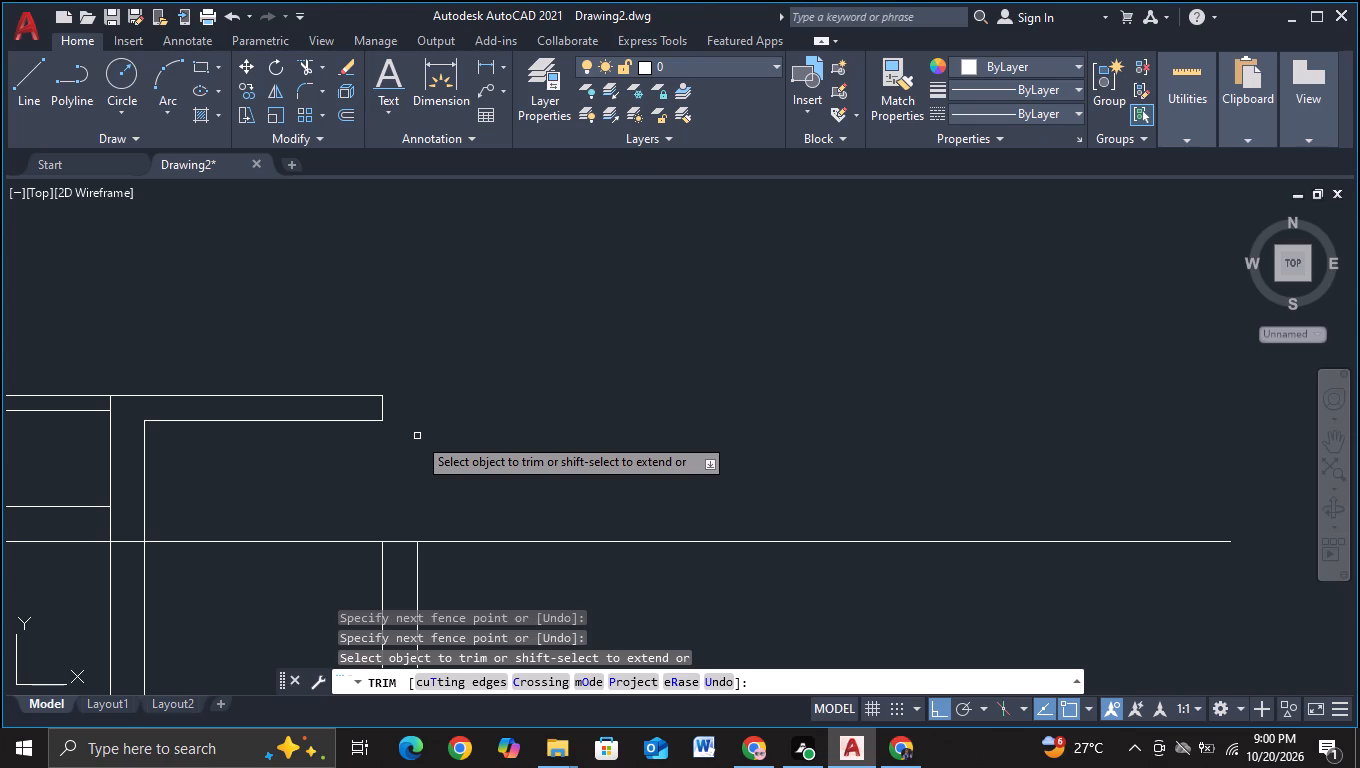
{"action": "key", "text": "Escape"}
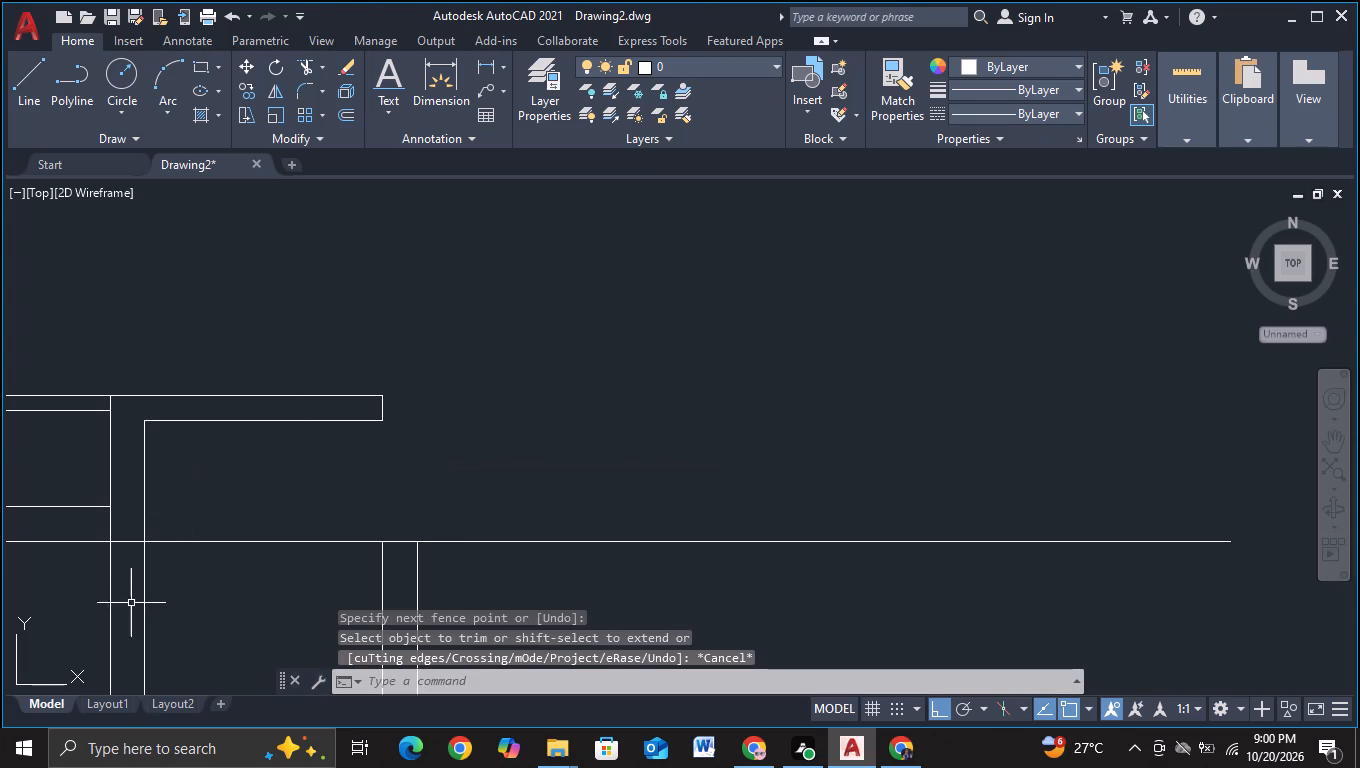
Draw a vertical from the top of the outermost column's left edge up through the roof slab's end to well above the roof.
{"action": "left_click", "coordinate": [27, 91]}
{"action": "scroll", "coordinate": [505, 316], "scroll_direction": "down", "scroll_amount": 2}
{"action": "middle_click_drag", "start_coordinate": [549, 375], "coordinate": [619, 358]}
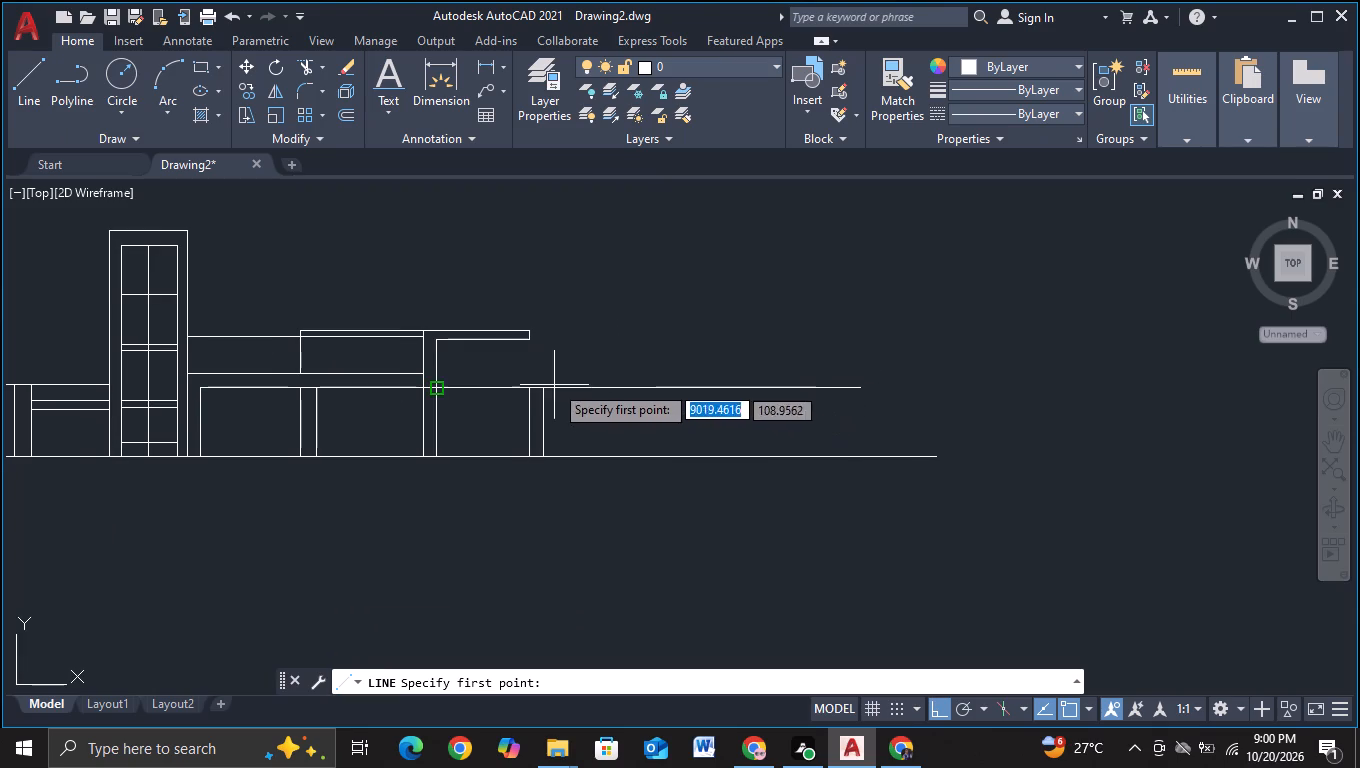
{"action": "left_click", "coordinate": [526, 383]}
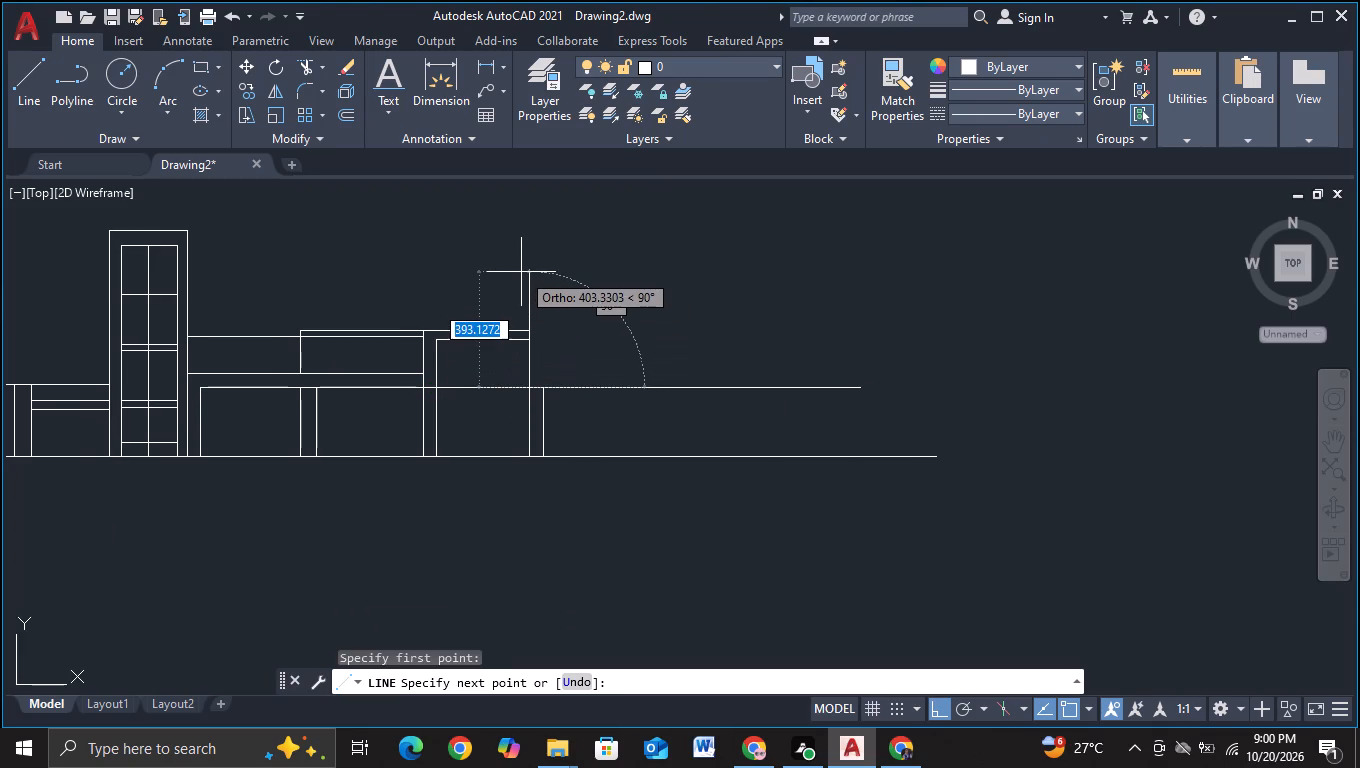
{"action": "left_click", "coordinate": [519, 260]}
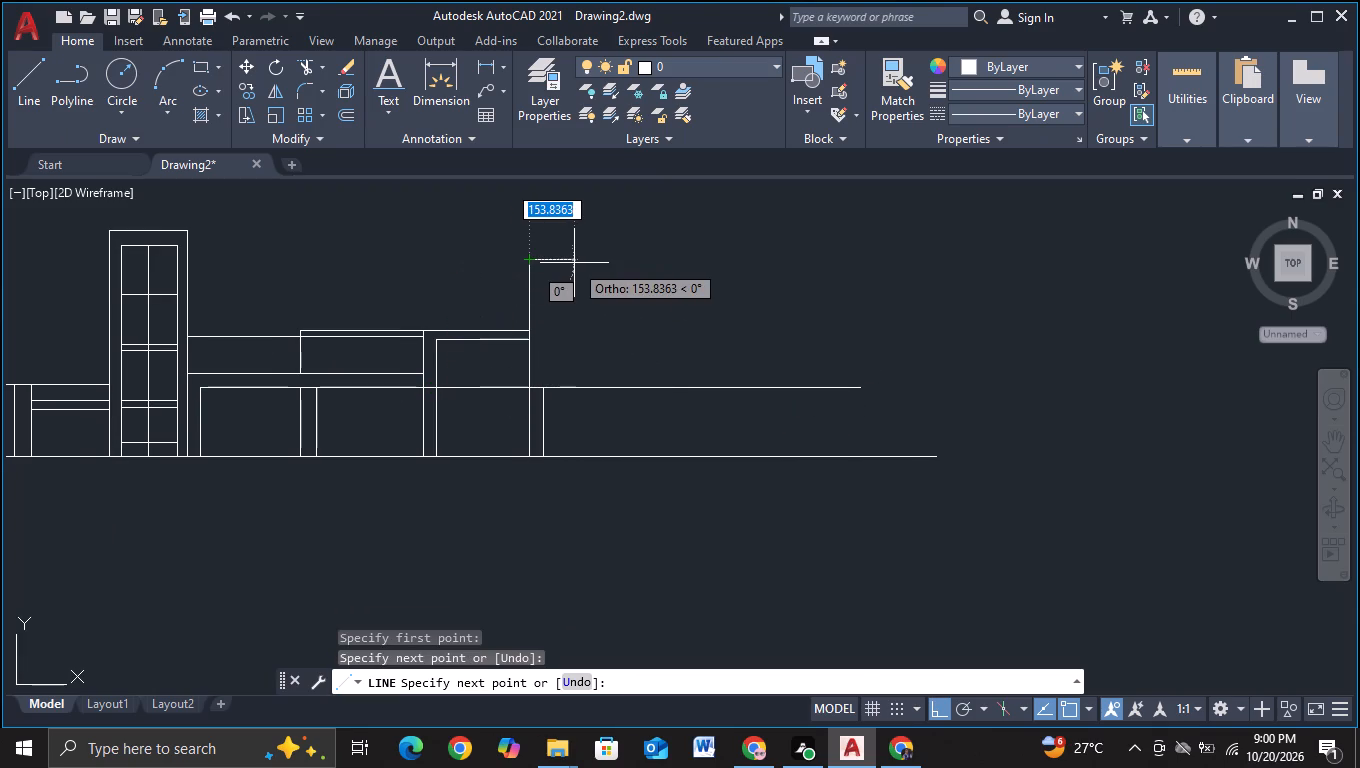
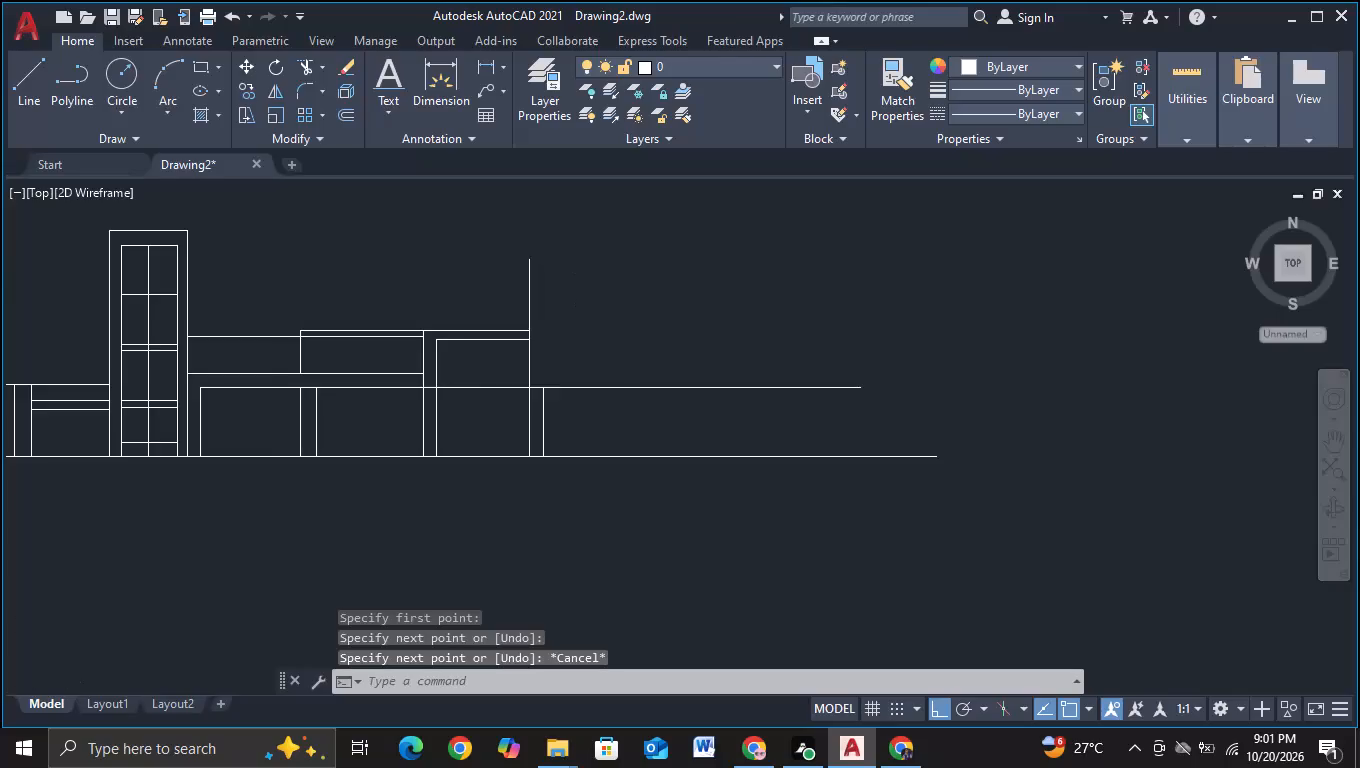
Look over the elevation from the central blocks to the open end of the new wing beyond the divided tower.
{"action": "middle_click_drag", "start_coordinate": [587, 274], "coordinate": [992, 321]}
{"action": "scroll", "coordinate": [977, 321], "scroll_direction": "down", "scroll_amount": 1}
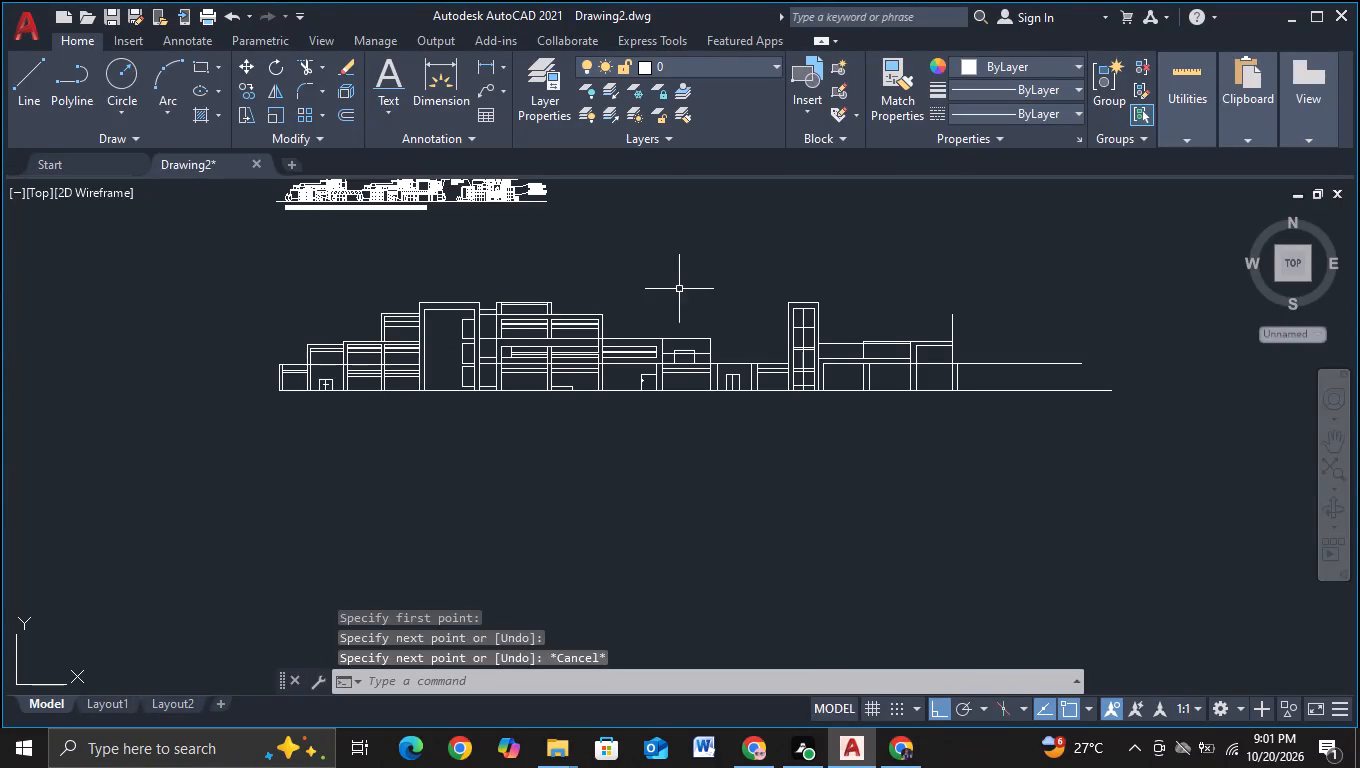
{"action": "middle_click_drag", "start_coordinate": [678, 289], "coordinate": [679, 265]}
{"action": "key", "text": "Escape"}
{"action": "scroll", "coordinate": [798, 316], "scroll_direction": "up", "scroll_amount": 2}
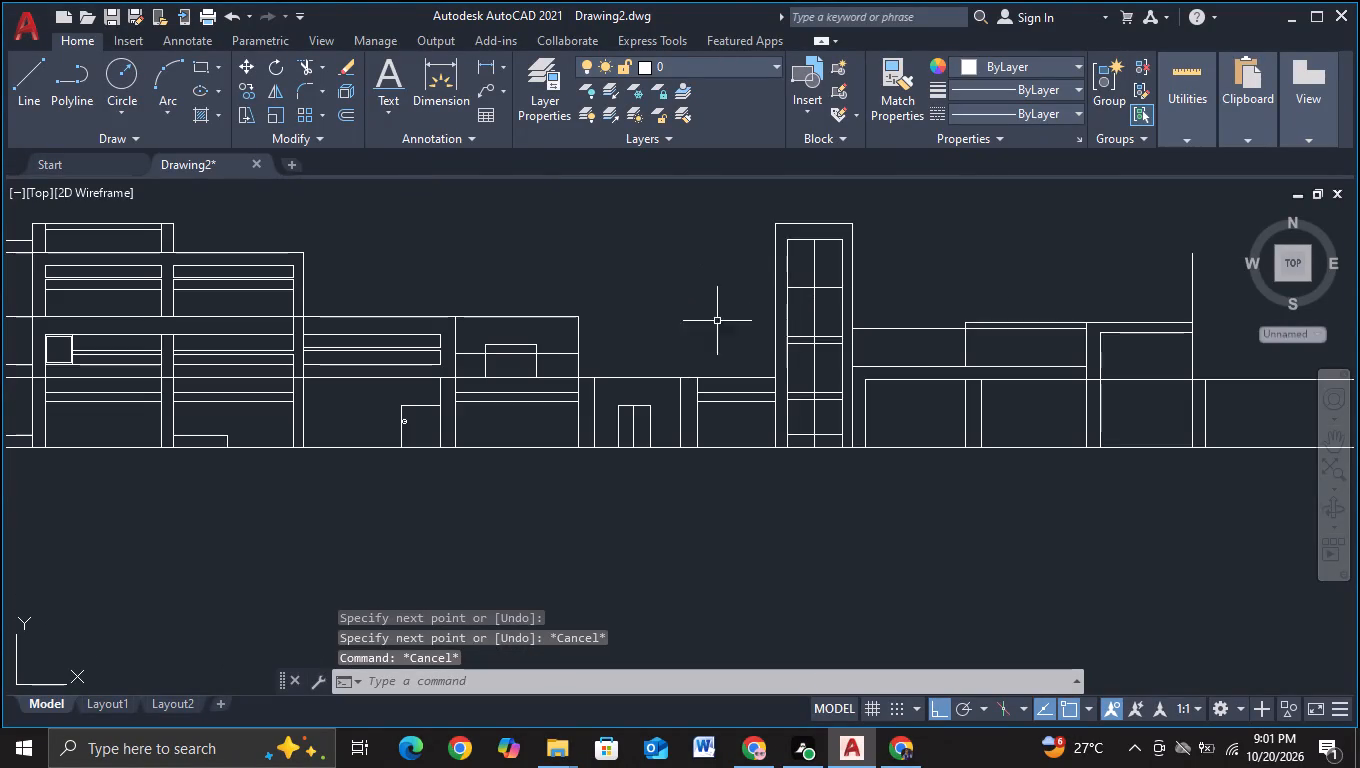
{"action": "middle_click_drag", "start_coordinate": [687, 323], "coordinate": [681, 303]}
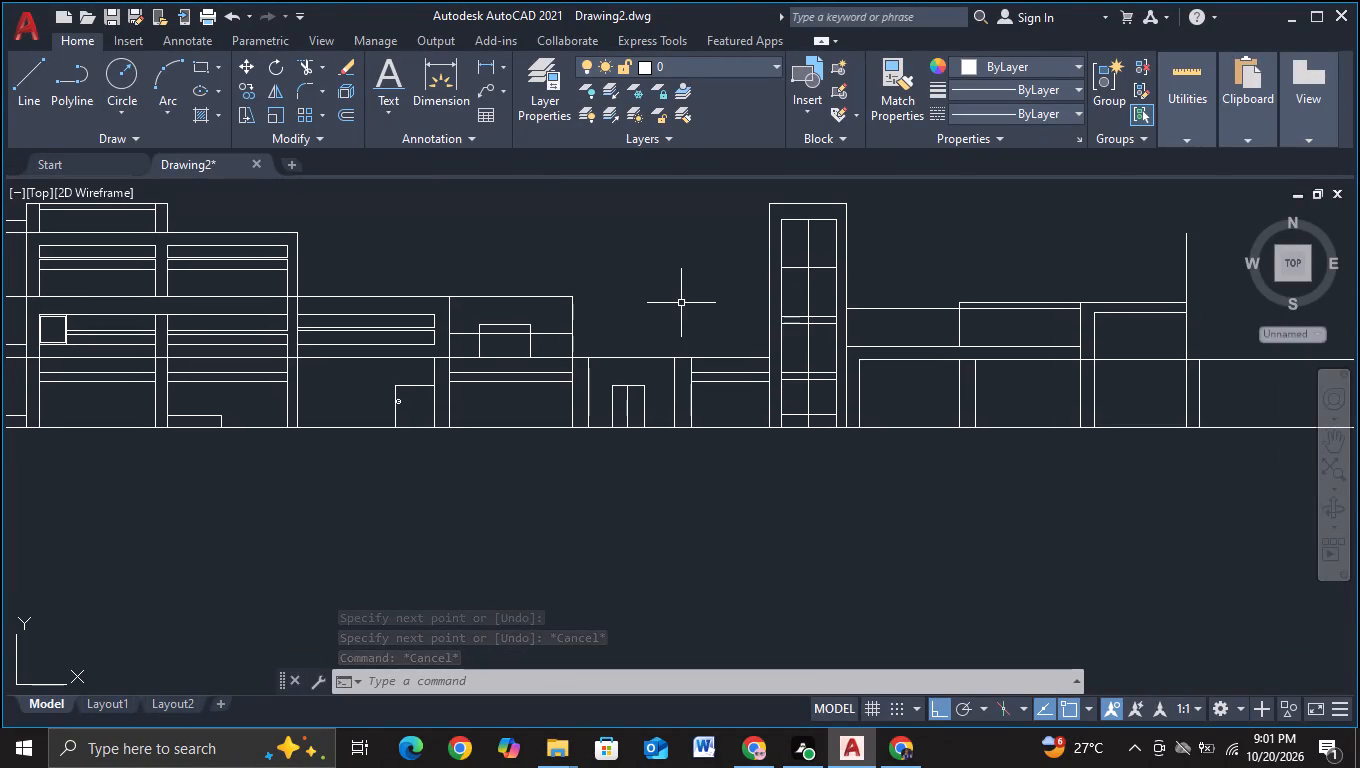
{"action": "middle_click_drag", "start_coordinate": [669, 295], "coordinate": [662, 297]}
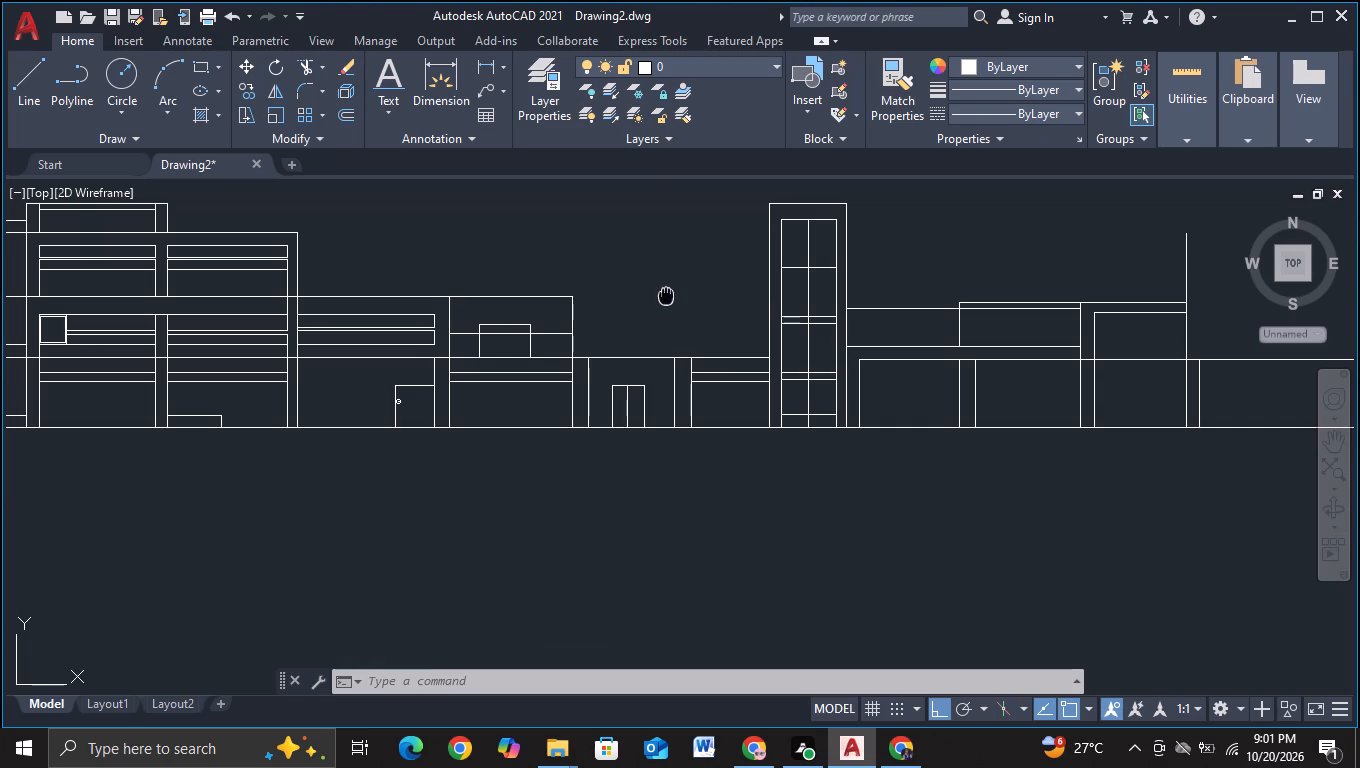
{"action": "middle_click_drag", "start_coordinate": [662, 297], "coordinate": [505, 322]}
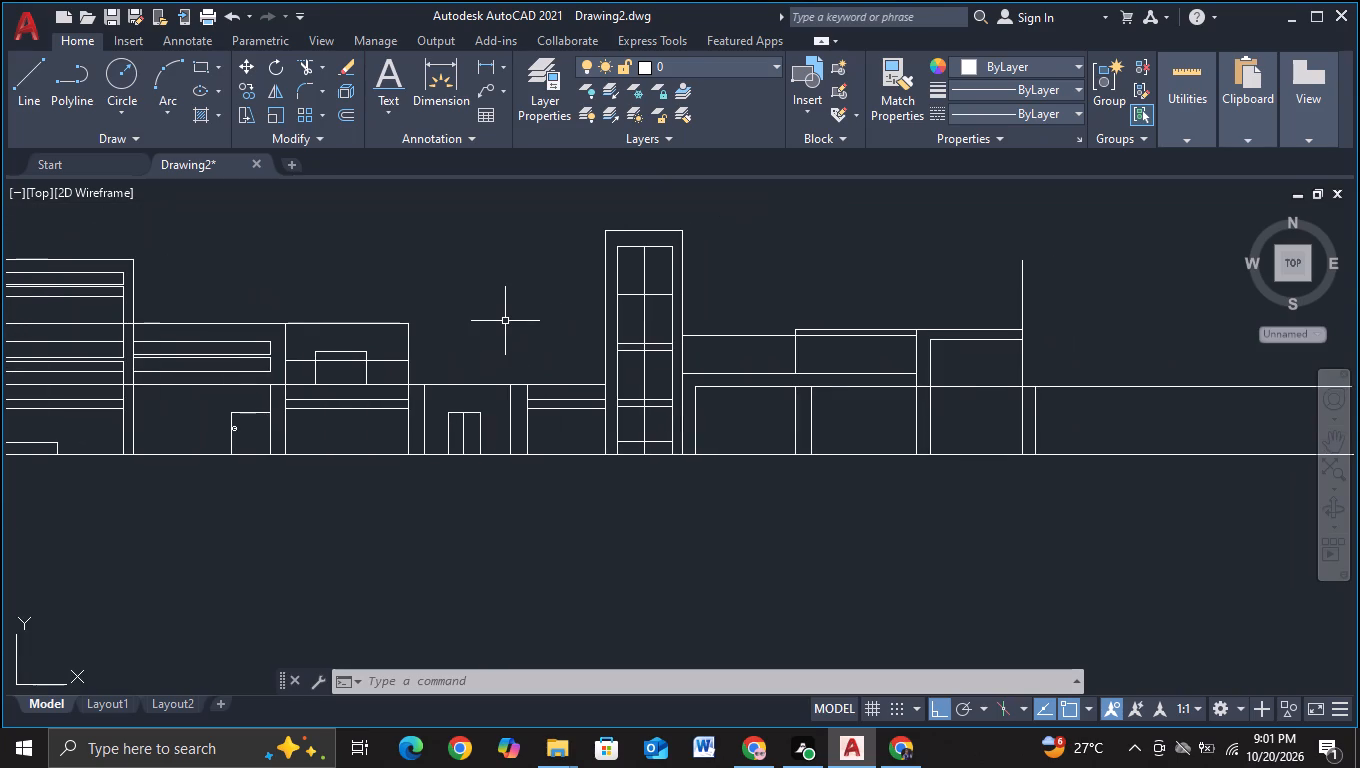
{"action": "middle_click_drag", "start_coordinate": [505, 320], "coordinate": [296, 312]}
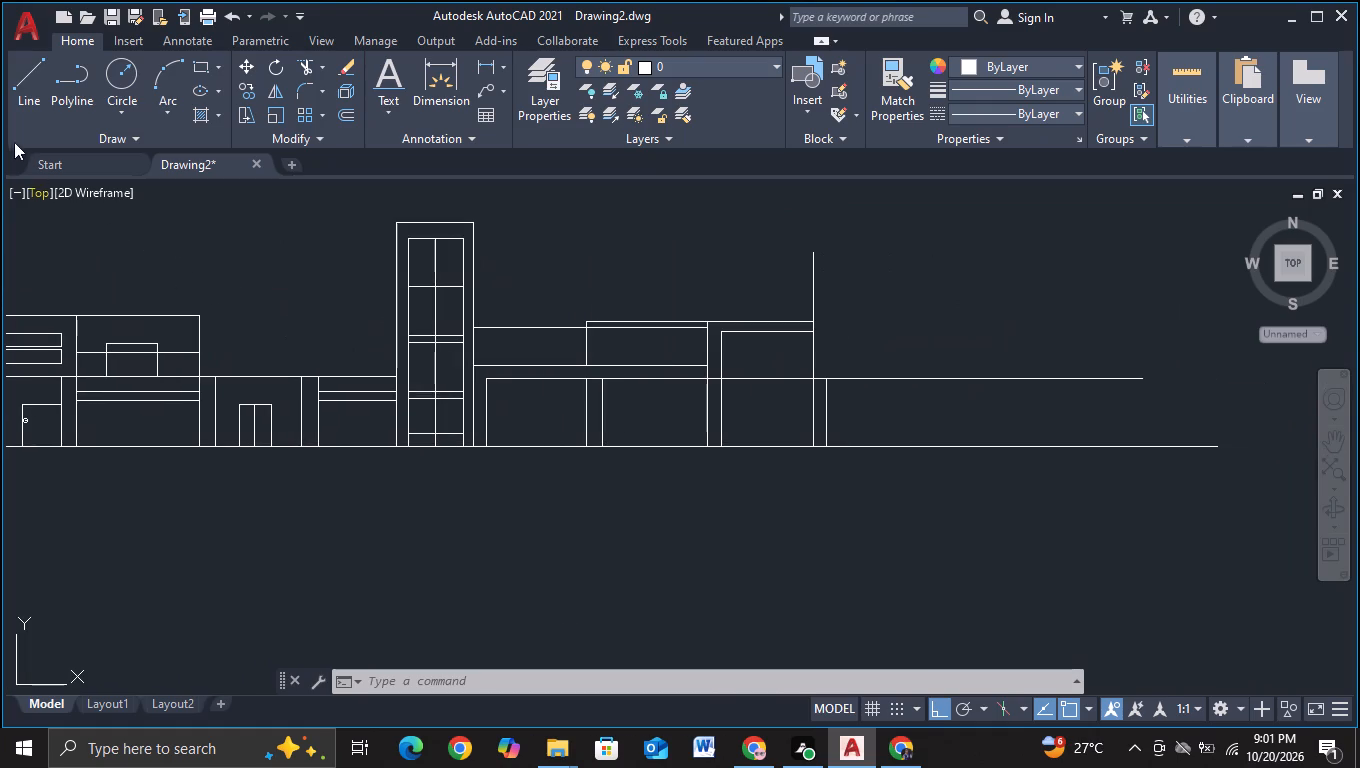
Draw the outer block's roof outline rightward from the tall vertical's top, with a projection about 43 units wide and 89 high, continuing about 755 units.
{"action": "left_click", "coordinate": [20, 105]}
{"action": "middle_click_drag", "start_coordinate": [886, 323], "coordinate": [818, 383]}
{"action": "scroll", "coordinate": [814, 381], "scroll_direction": "up", "scroll_amount": 2}
{"action": "middle_click_drag", "start_coordinate": [809, 398], "coordinate": [805, 335]}
{"action": "scroll", "coordinate": [812, 343], "scroll_direction": "down", "scroll_amount": 2}
{"action": "middle_click_drag", "start_coordinate": [814, 366], "coordinate": [781, 368]}
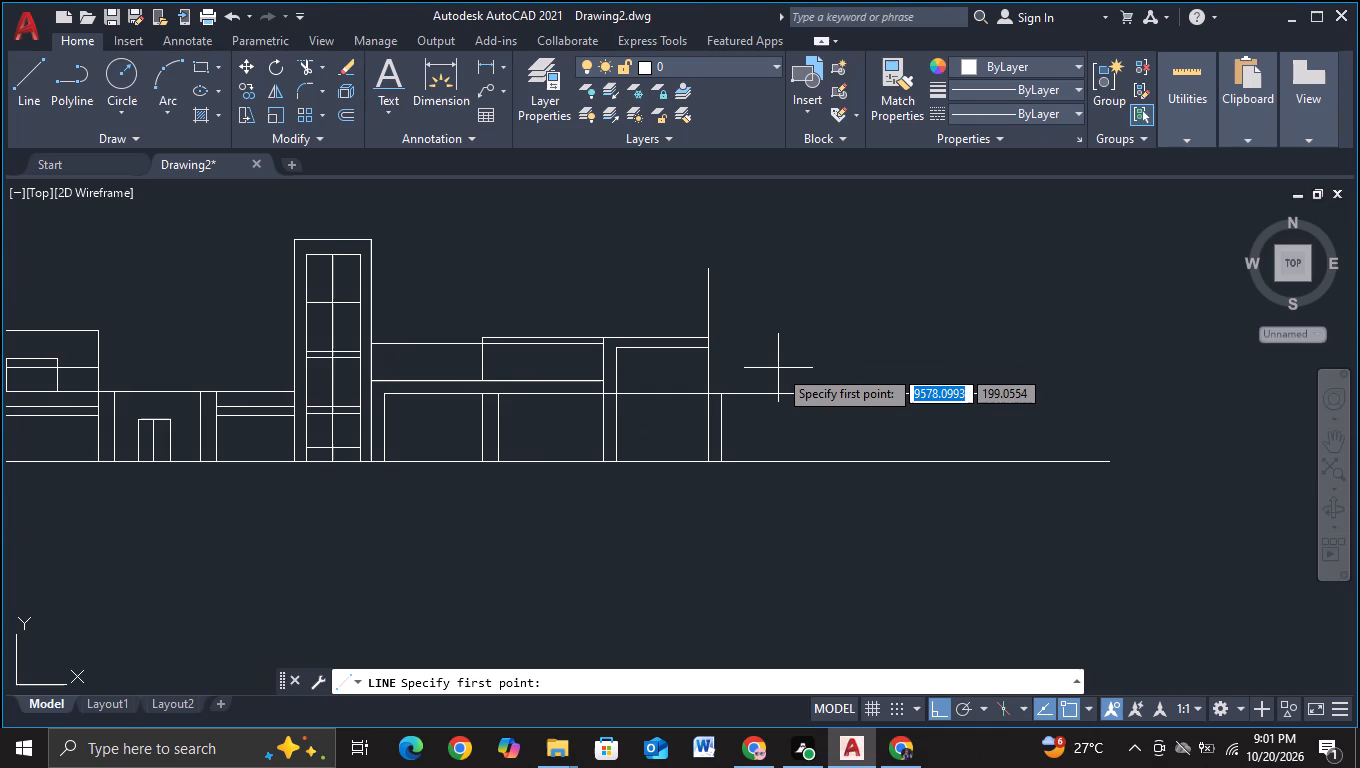
{"action": "middle_click_drag", "start_coordinate": [778, 368], "coordinate": [675, 379]}
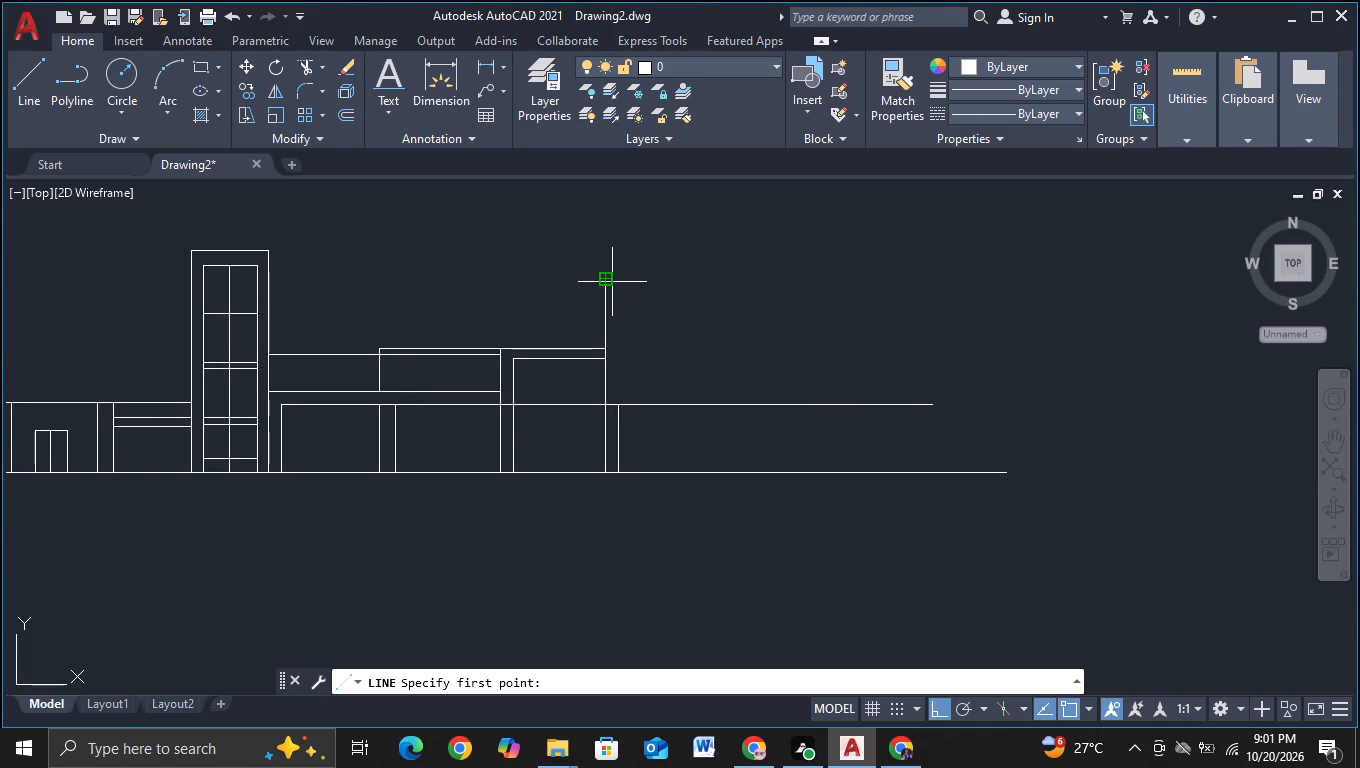
{"action": "left_click", "coordinate": [612, 282]}
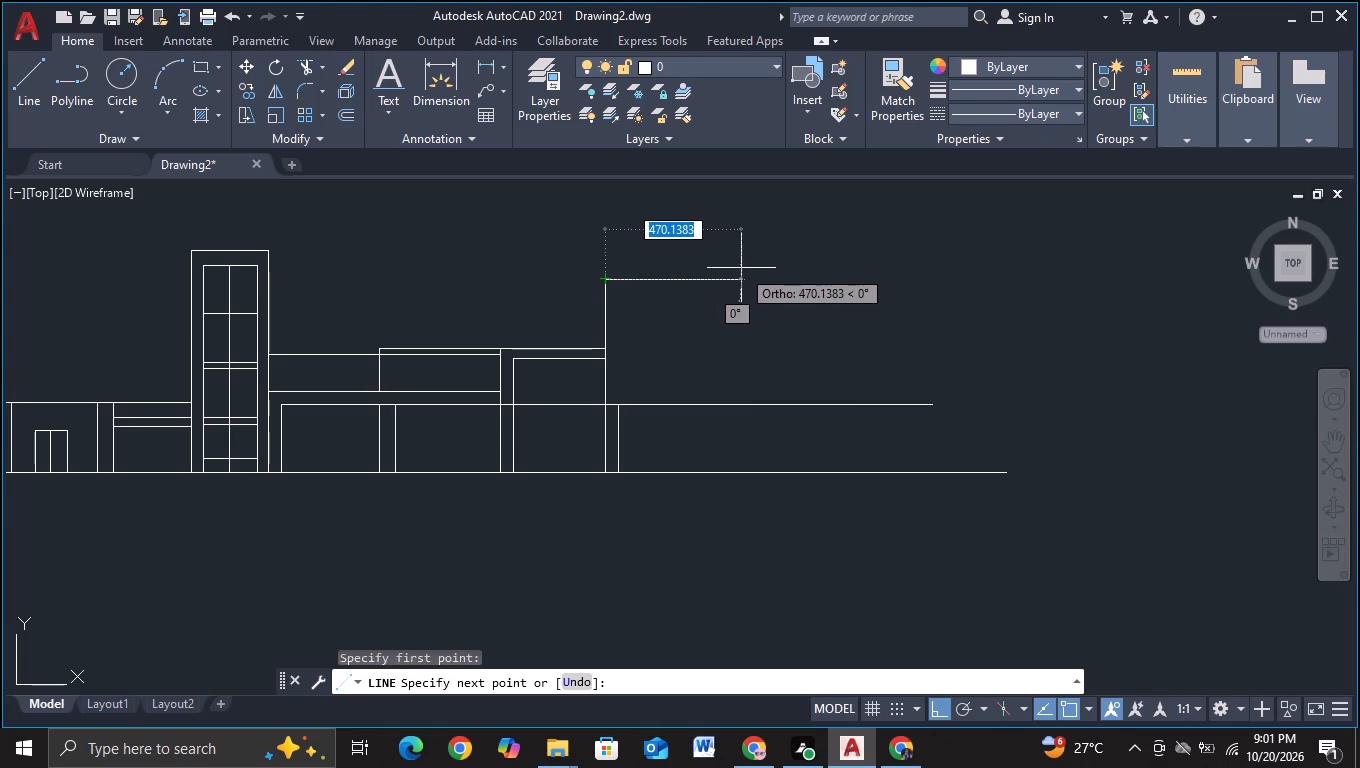
{"action": "left_click", "coordinate": [729, 267]}
{"action": "scroll", "coordinate": [727, 252], "scroll_direction": "up", "scroll_amount": 2}
{"action": "left_click", "coordinate": [729, 256]}
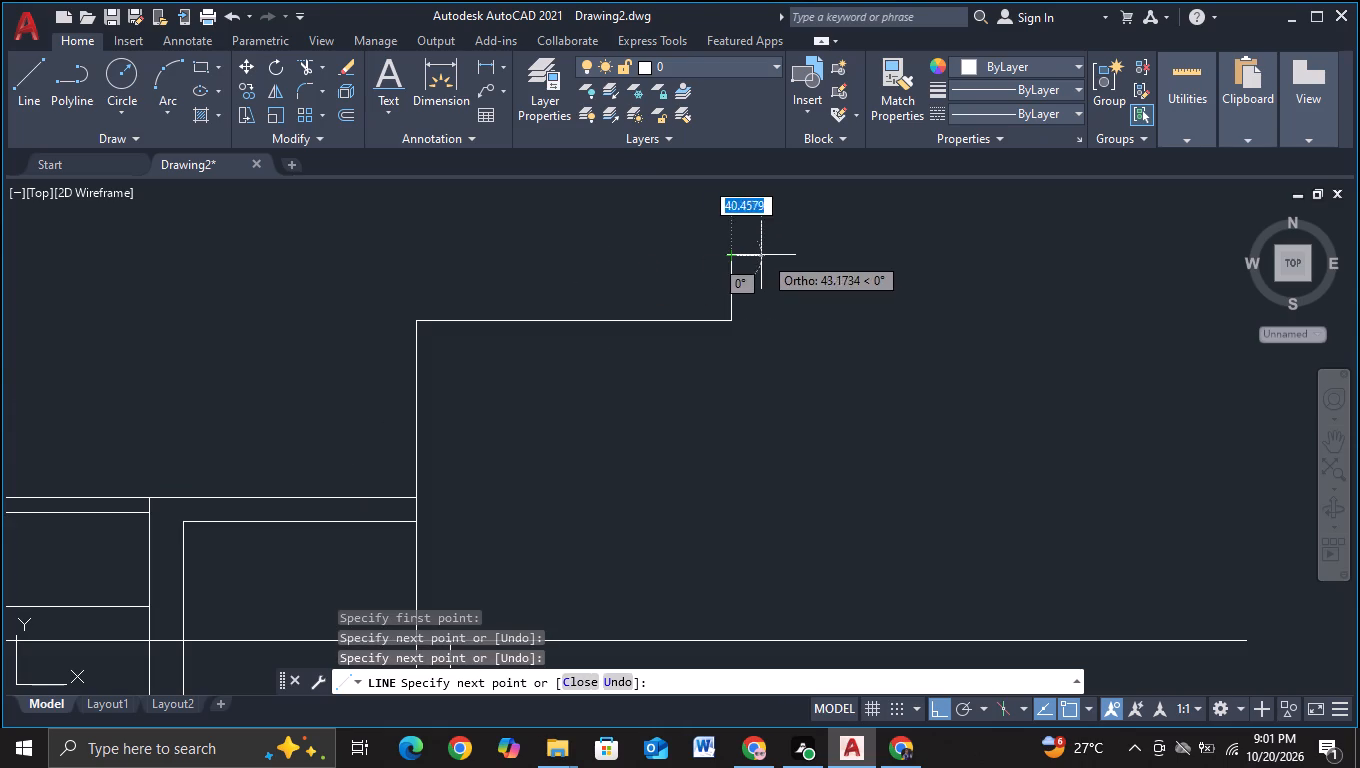
{"action": "left_click", "coordinate": [760, 255]}
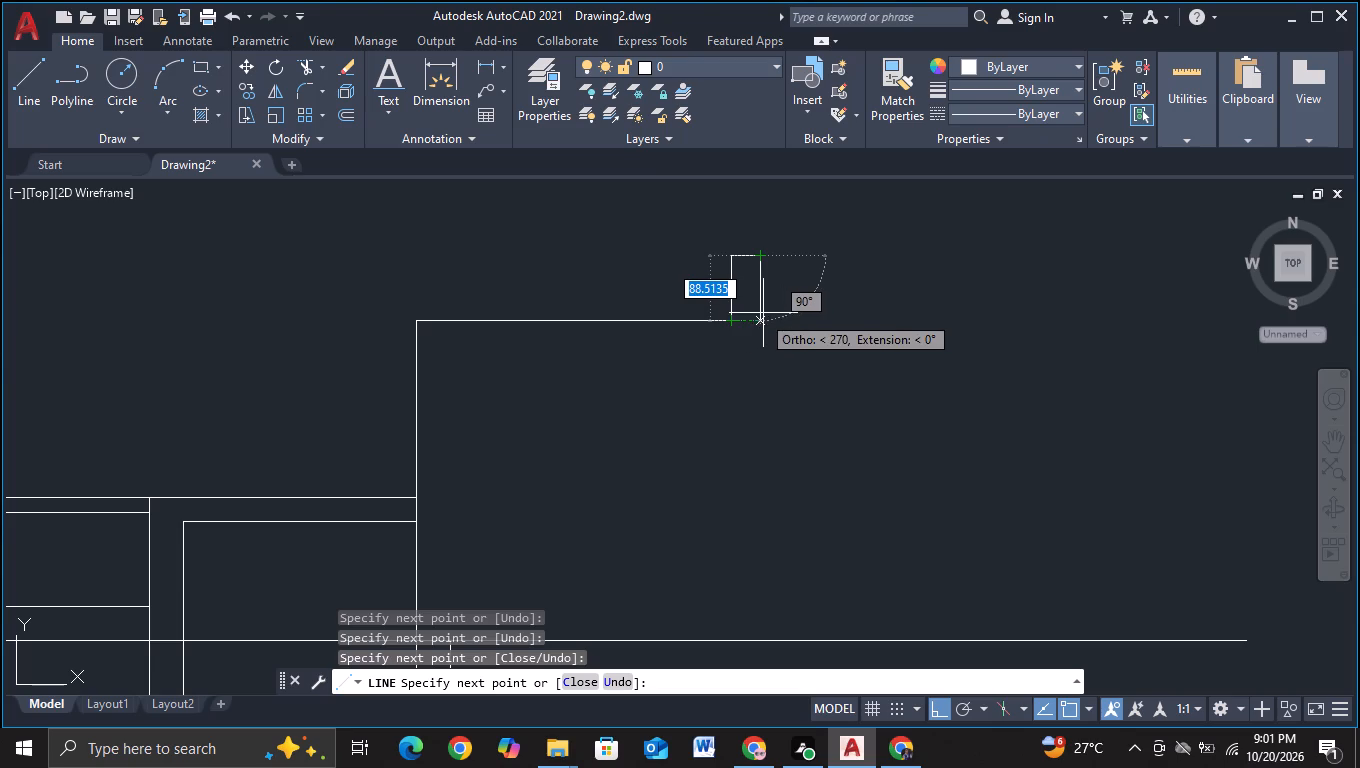
{"action": "left_click", "coordinate": [758, 323]}
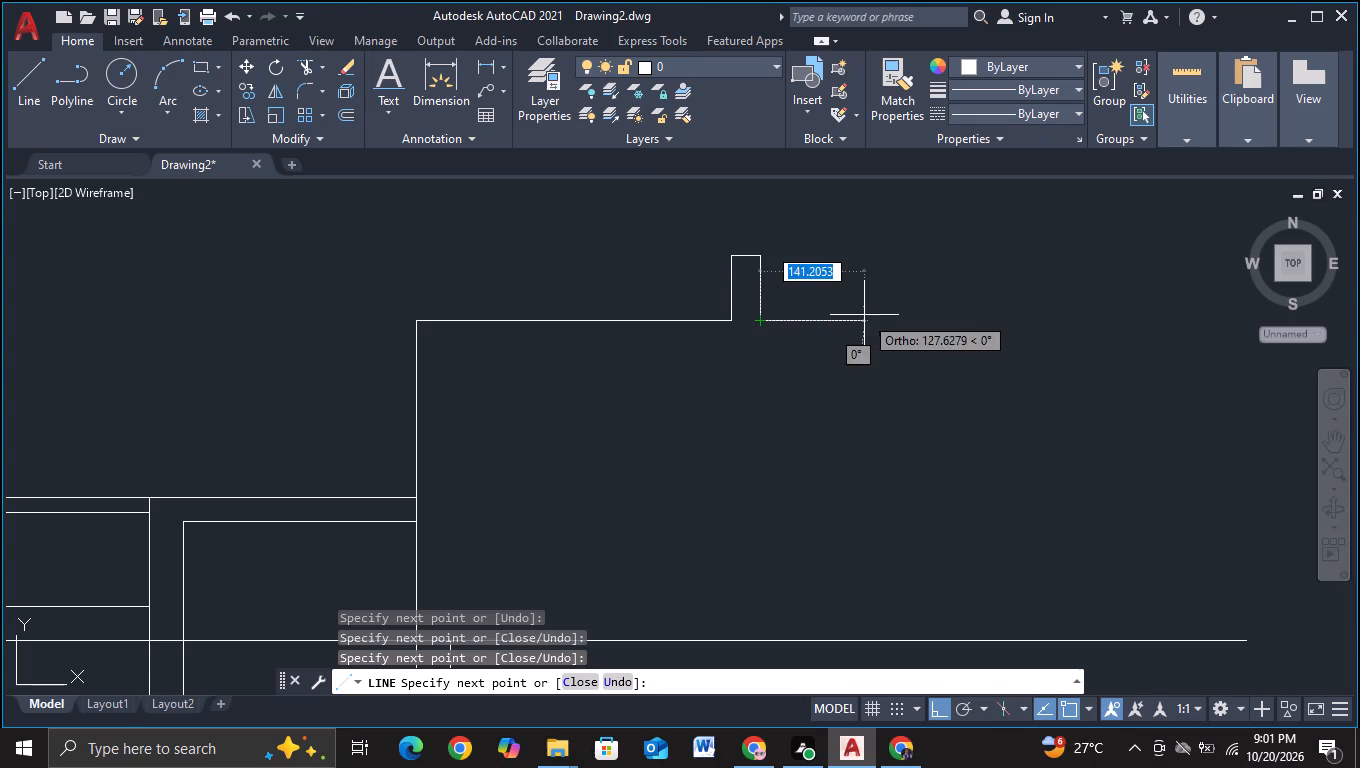
{"action": "middle_click_drag", "start_coordinate": [864, 315], "coordinate": [638, 334]}
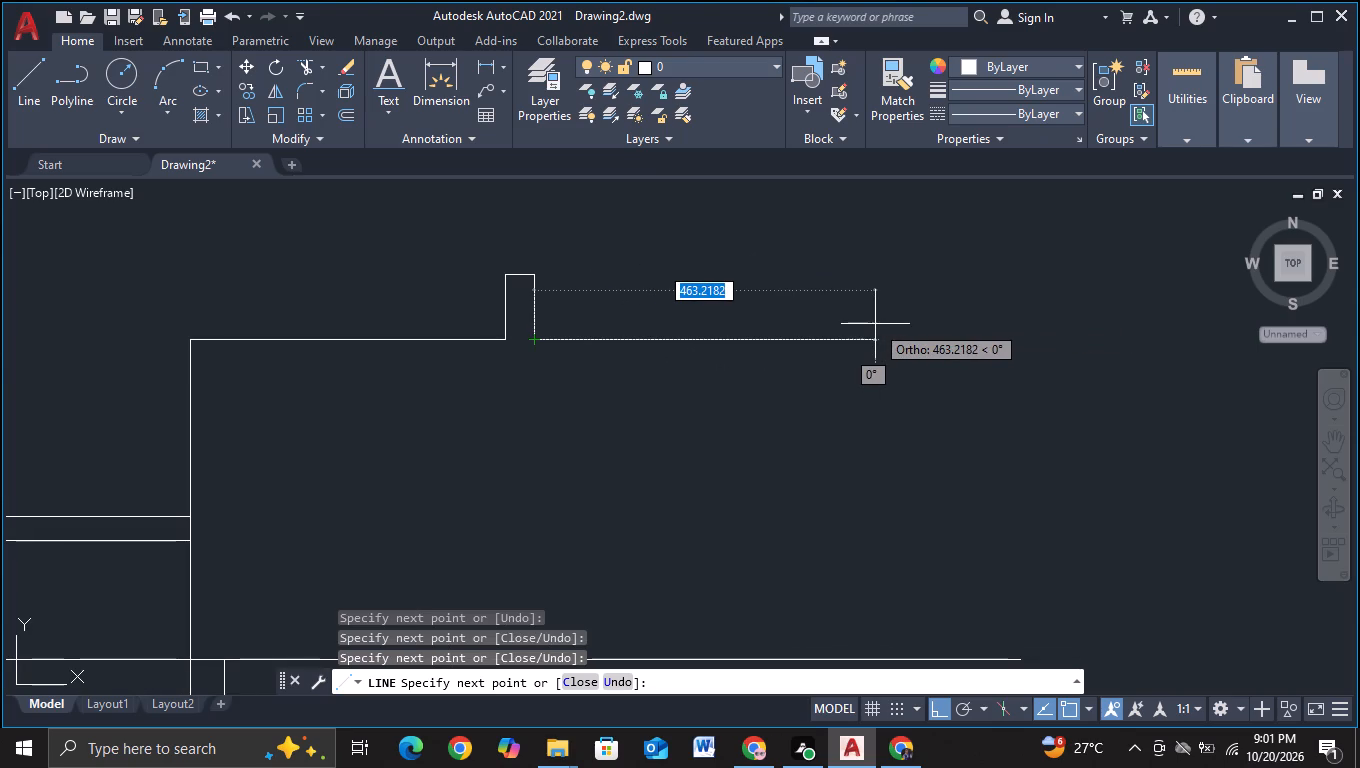
{"action": "left_click", "coordinate": [1117, 317]}
{"action": "key", "text": "Escape"}
Draw a connected line from the top of the outermost column's right edge about 395 units up, then right beneath the new roof line past its end.
{"action": "middle_click_drag", "start_coordinate": [835, 384], "coordinate": [913, 252]}
{"action": "scroll", "coordinate": [892, 304], "scroll_direction": "down", "scroll_amount": 2}
{"action": "middle_click_drag", "start_coordinate": [864, 348], "coordinate": [890, 315]}
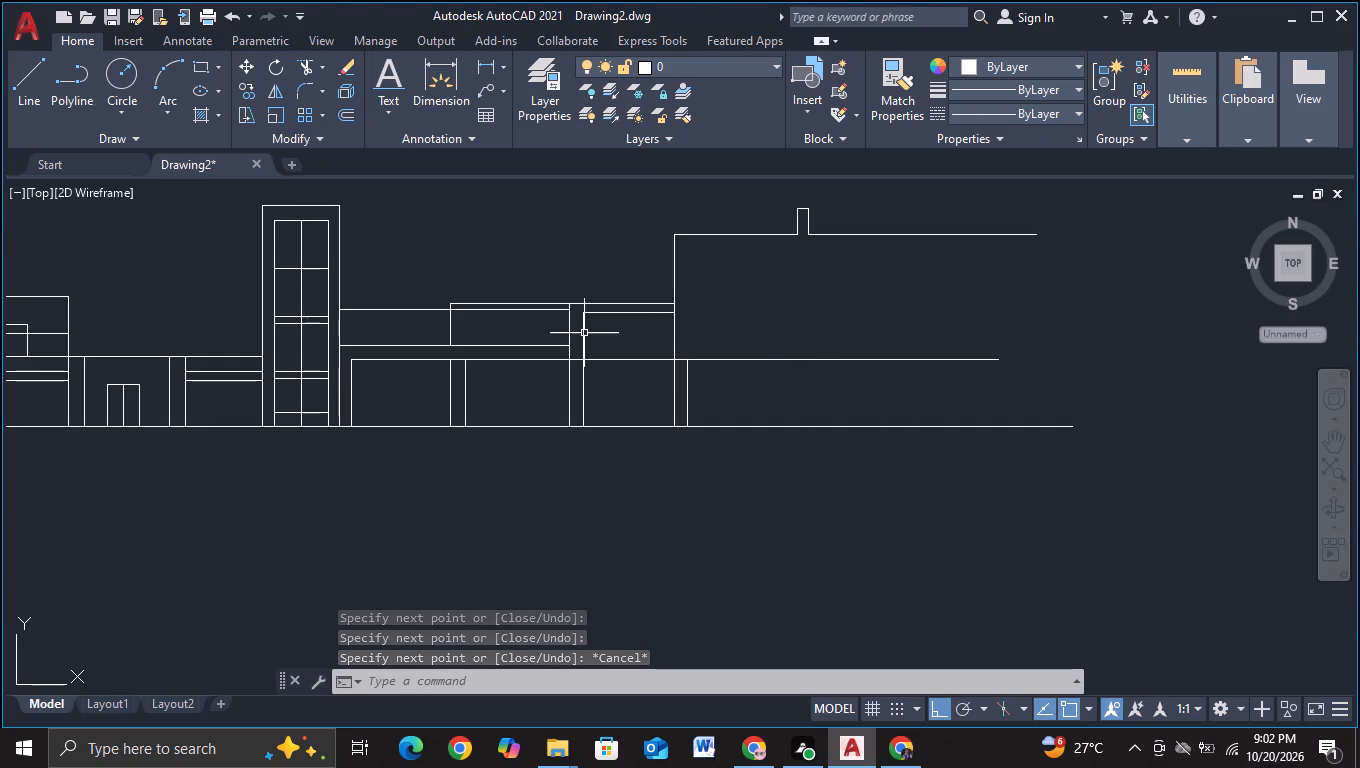
{"action": "left_click", "coordinate": [19, 111]}
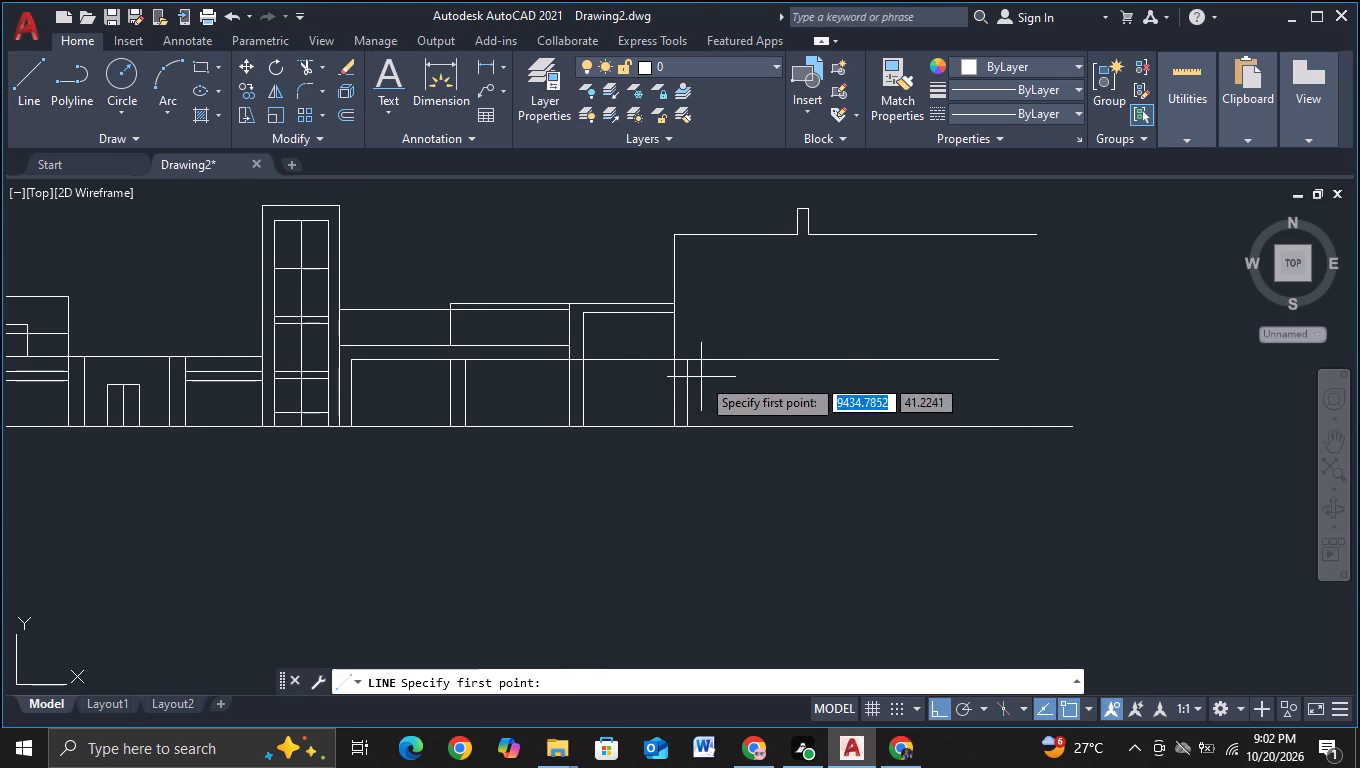
{"action": "left_click", "coordinate": [690, 367]}
{"action": "scroll", "coordinate": [685, 275], "scroll_direction": "up", "scroll_amount": 1}
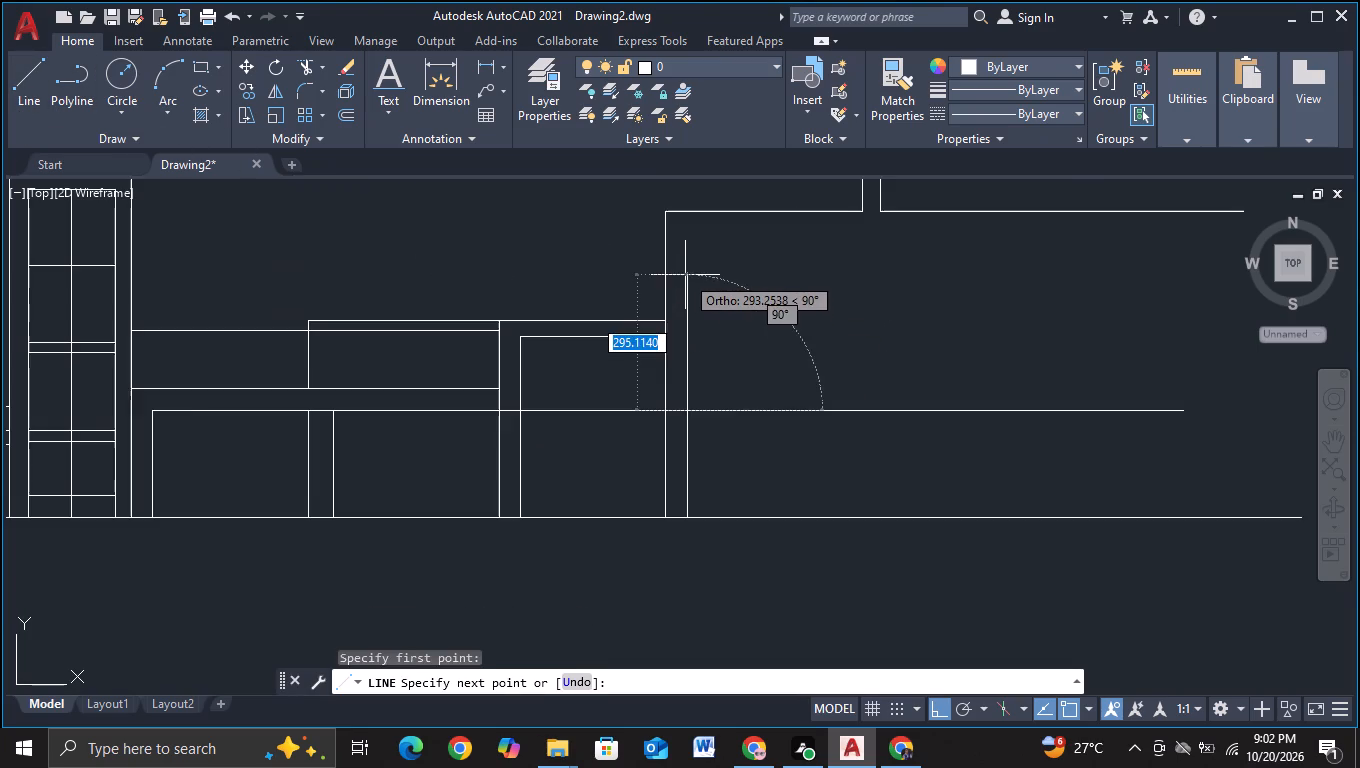
{"action": "middle_click_drag", "start_coordinate": [690, 268], "coordinate": [689, 334]}
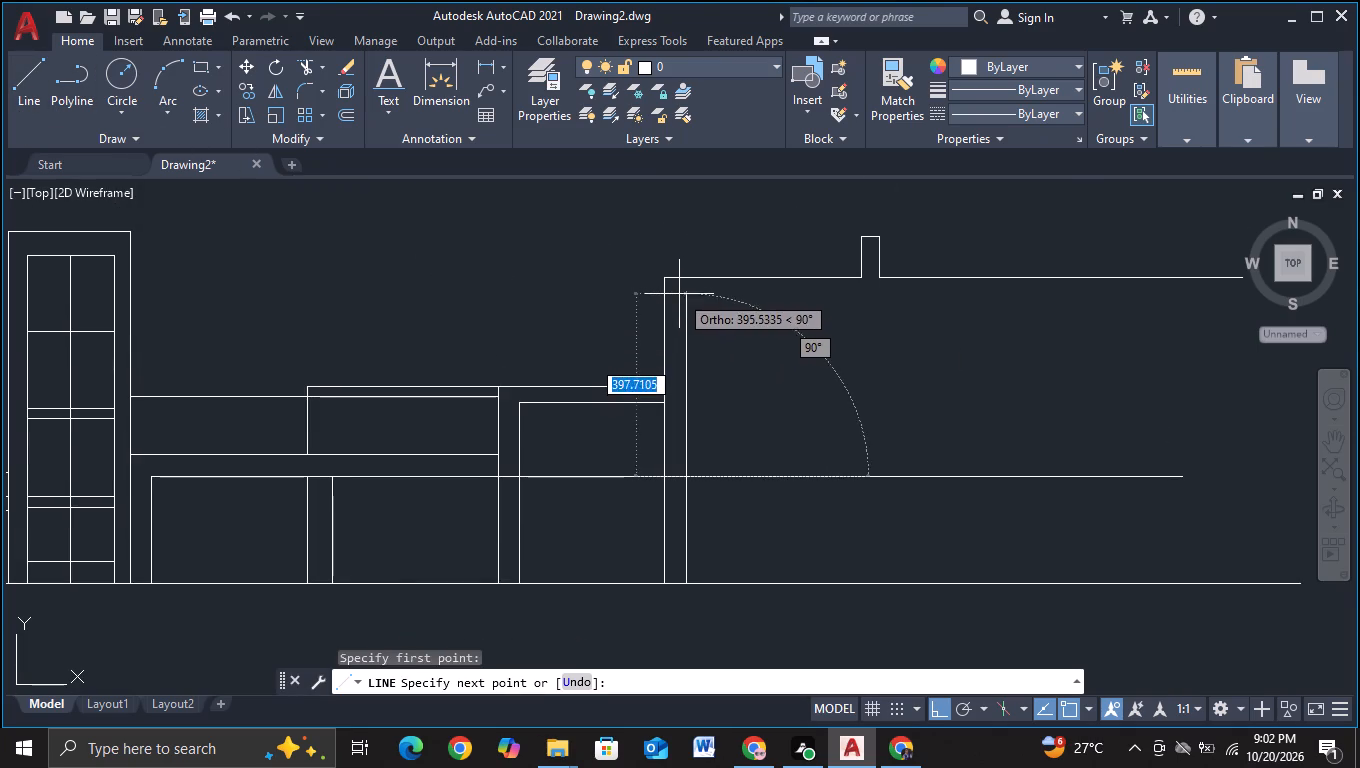
{"action": "left_click", "coordinate": [679, 294]}
{"action": "middle_click_drag", "start_coordinate": [1064, 325], "coordinate": [632, 352]}
{"action": "left_click", "coordinate": [826, 358]}
{"action": "key", "text": "Escape"}
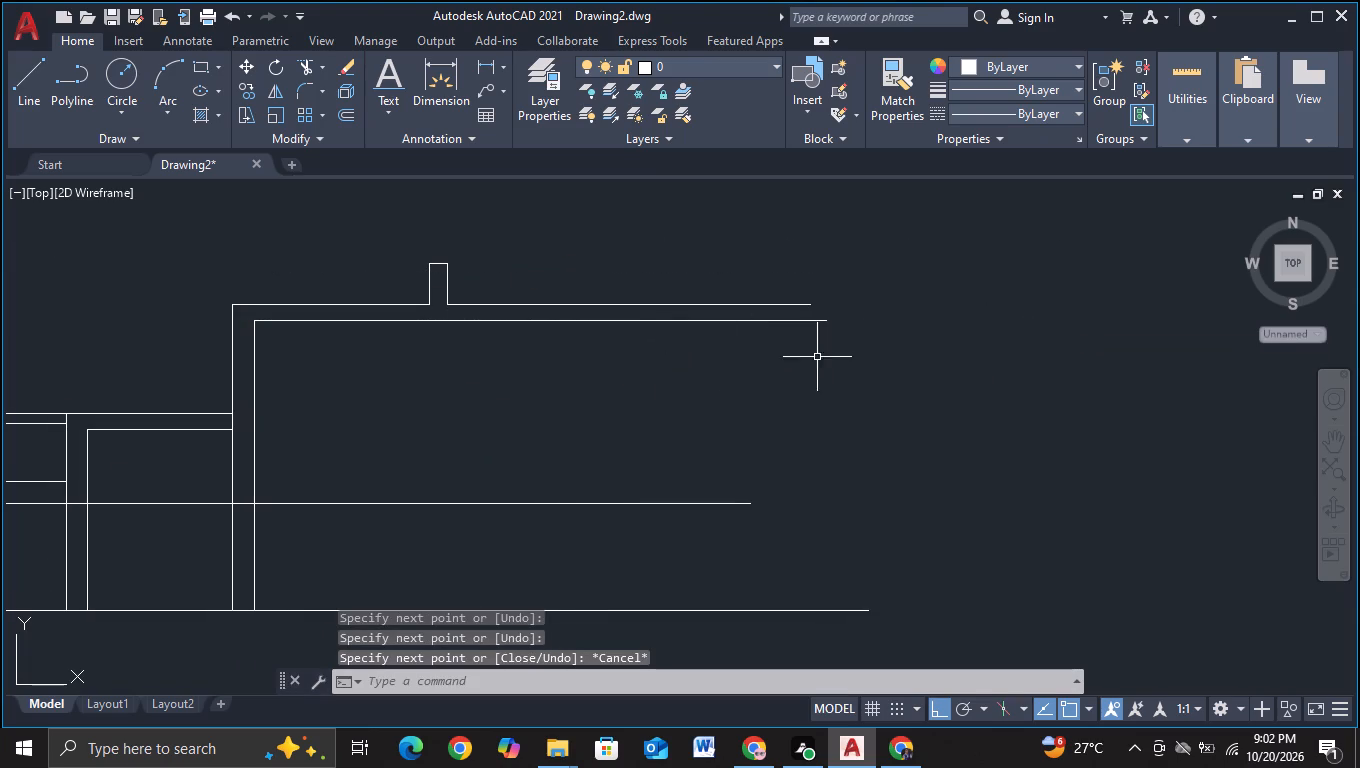
Draw a short horizontal from the lower band line's left end, above the wing's first column, to just past the tower's right edge.
{"action": "scroll", "coordinate": [494, 383], "scroll_direction": "down", "scroll_amount": 1}
{"action": "middle_click_drag", "start_coordinate": [513, 393], "coordinate": [910, 308]}
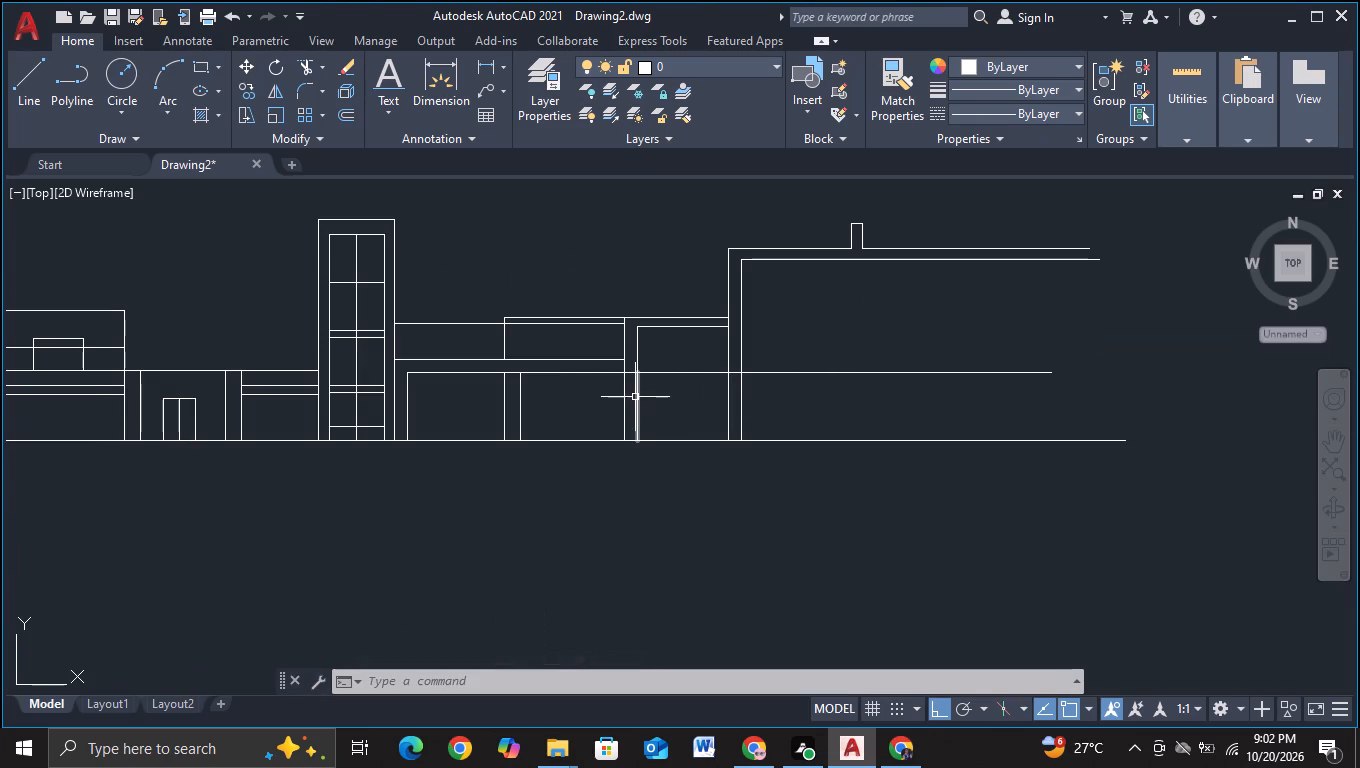
{"action": "scroll", "coordinate": [635, 397], "scroll_direction": "up", "scroll_amount": 1}
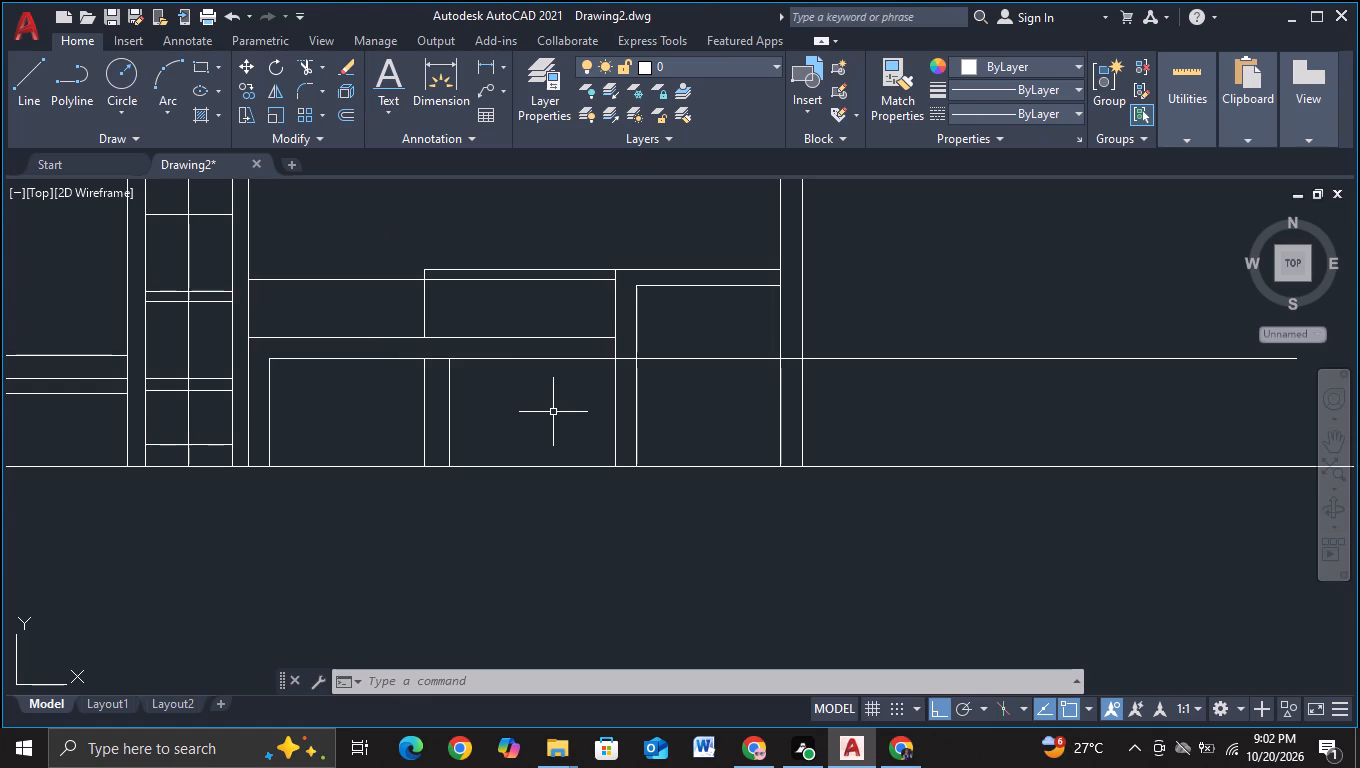
{"action": "left_click", "coordinate": [42, 107]}
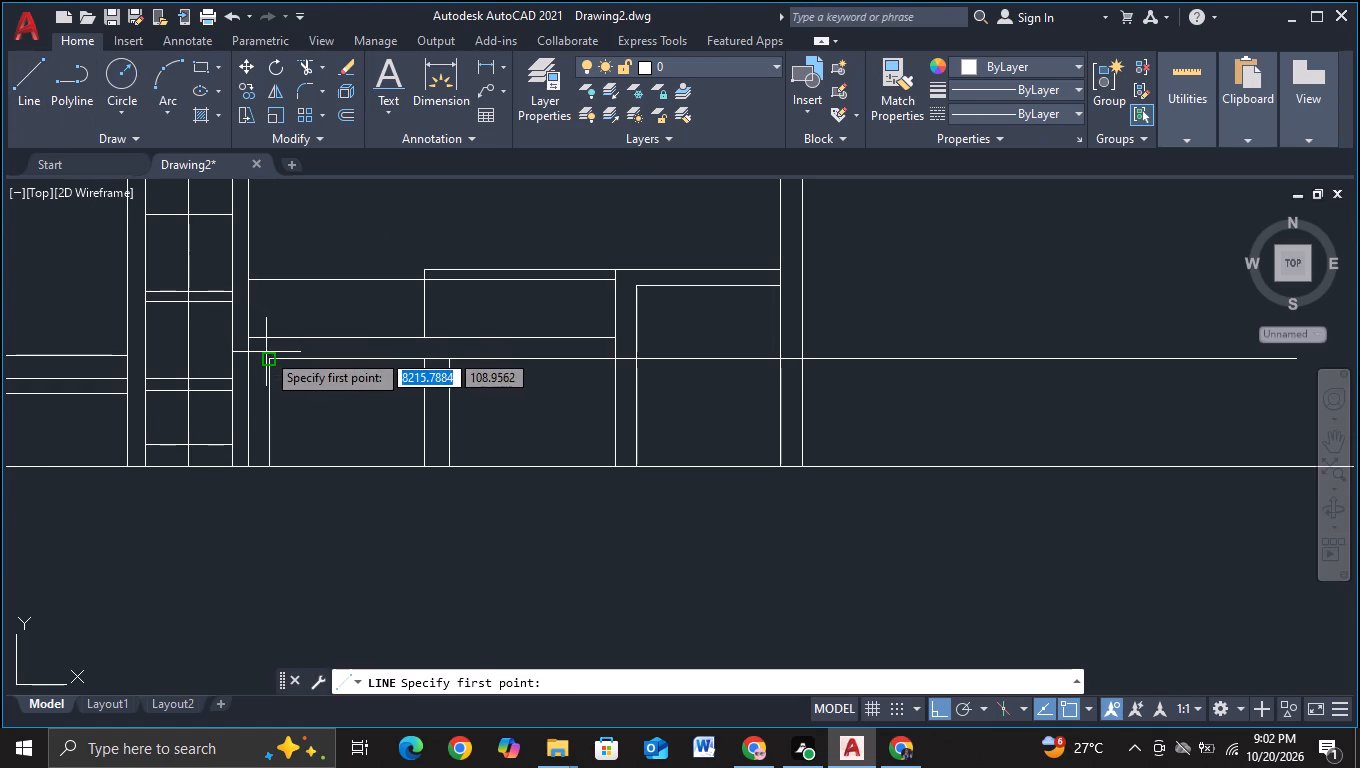
{"action": "left_click", "coordinate": [266, 352]}
{"action": "scroll", "coordinate": [242, 353], "scroll_direction": "up", "scroll_amount": 2}
{"action": "left_click", "coordinate": [240, 353]}
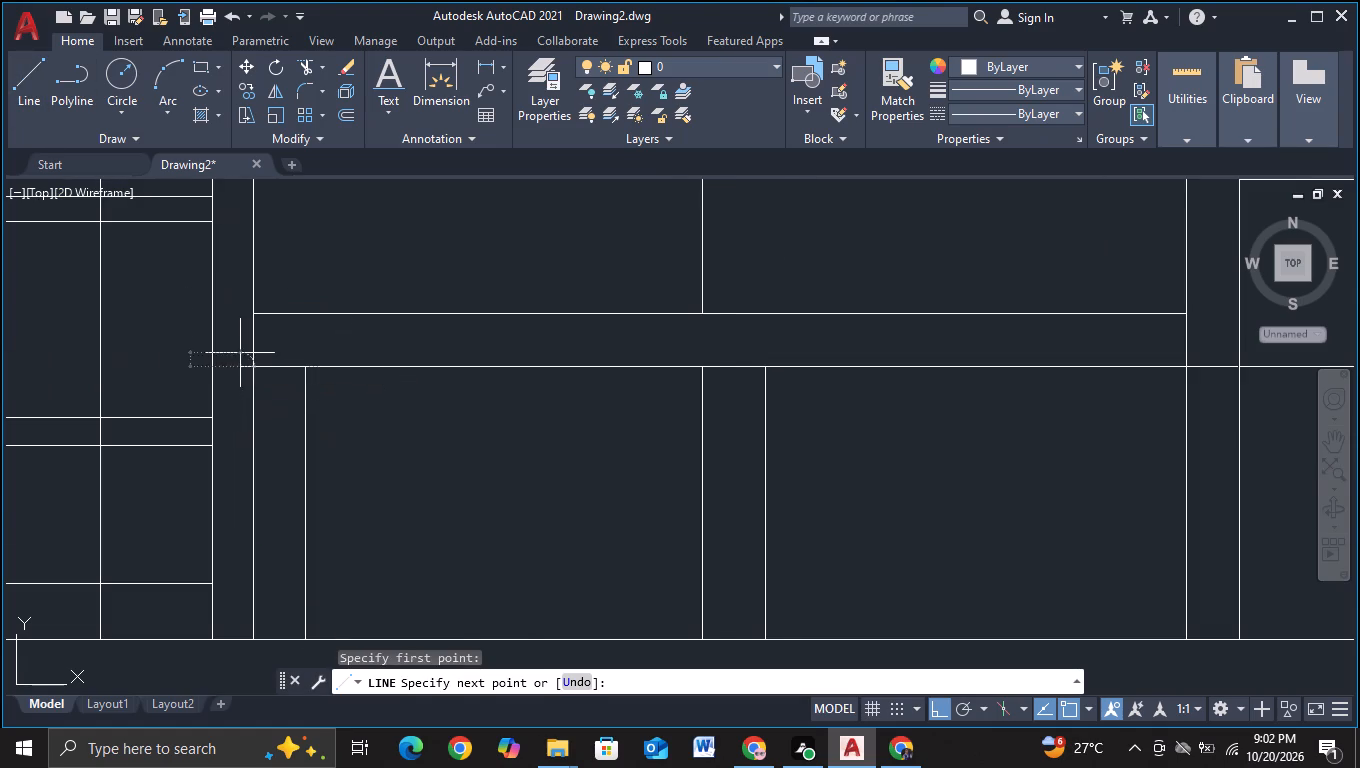
{"action": "key", "text": "Escape"}
Trim the short horizontal's overshoot inside the tower's right edge.
{"action": "left_click", "coordinate": [297, 60]}
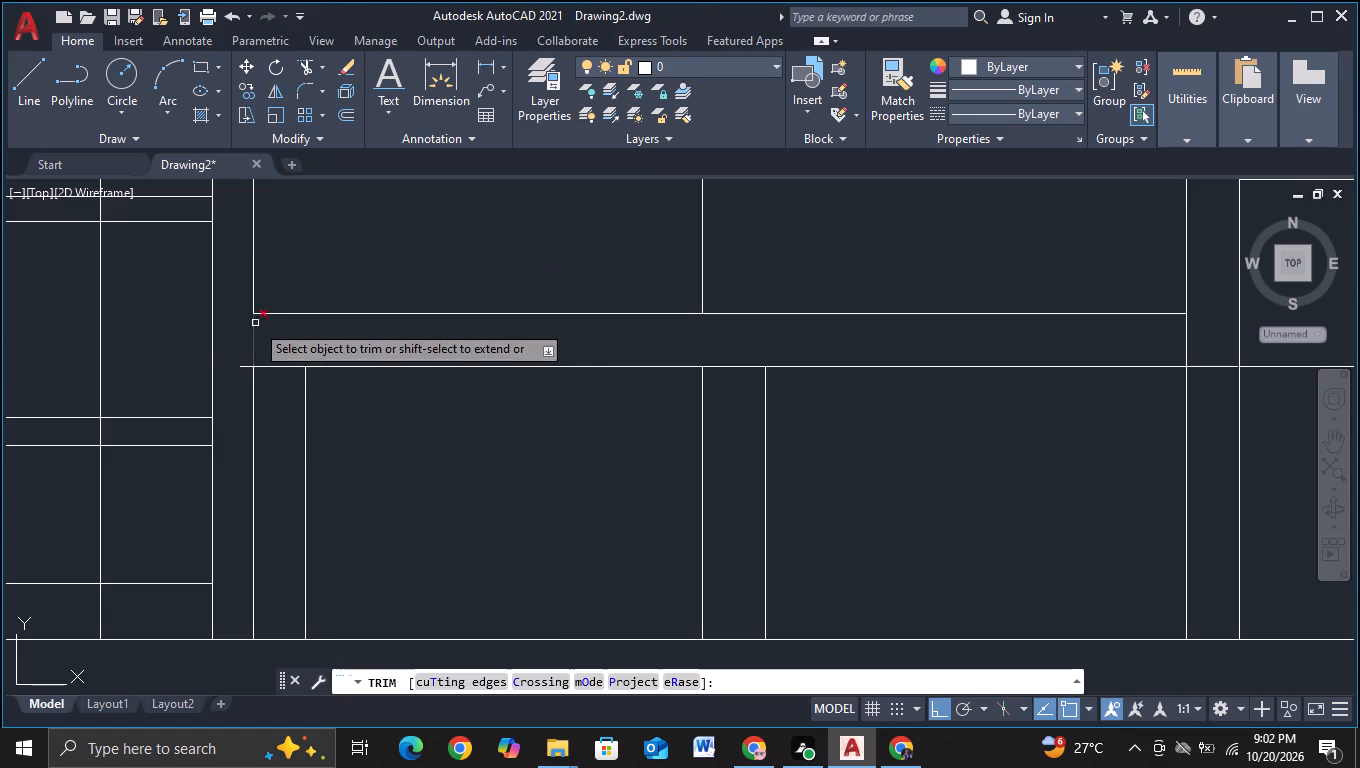
{"action": "left_click", "coordinate": [242, 366]}
{"action": "scroll", "coordinate": [377, 372], "scroll_direction": "down", "scroll_amount": 2}
{"action": "middle_click_drag", "start_coordinate": [428, 417], "coordinate": [399, 452]}
{"action": "key", "text": "Escape"}
Draw a vertical from below the raised panel's bottom up into it, continuing into a closed strip about 10 units high that overhangs both panel ends.
{"action": "middle_click_drag", "start_coordinate": [399, 452], "coordinate": [345, 466]}
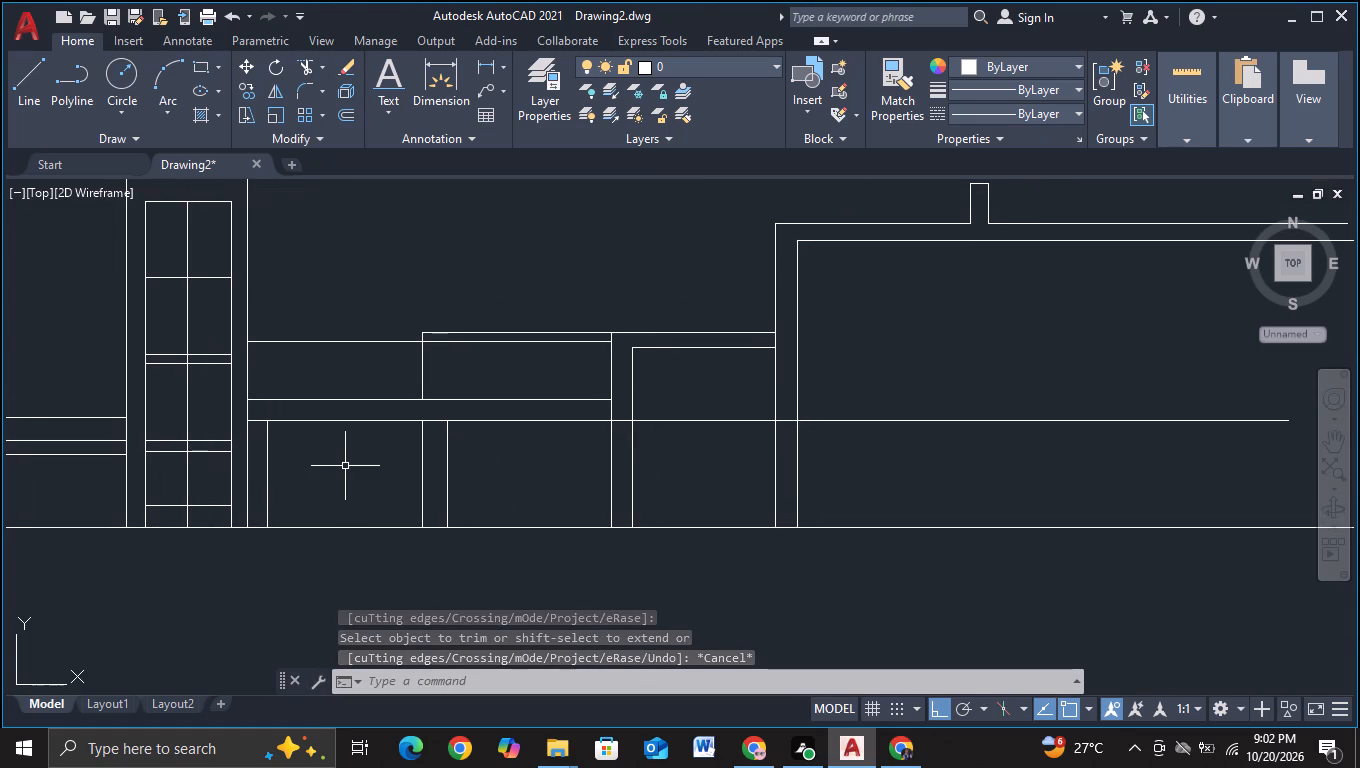
{"action": "middle_click_drag", "start_coordinate": [345, 466], "coordinate": [348, 503]}
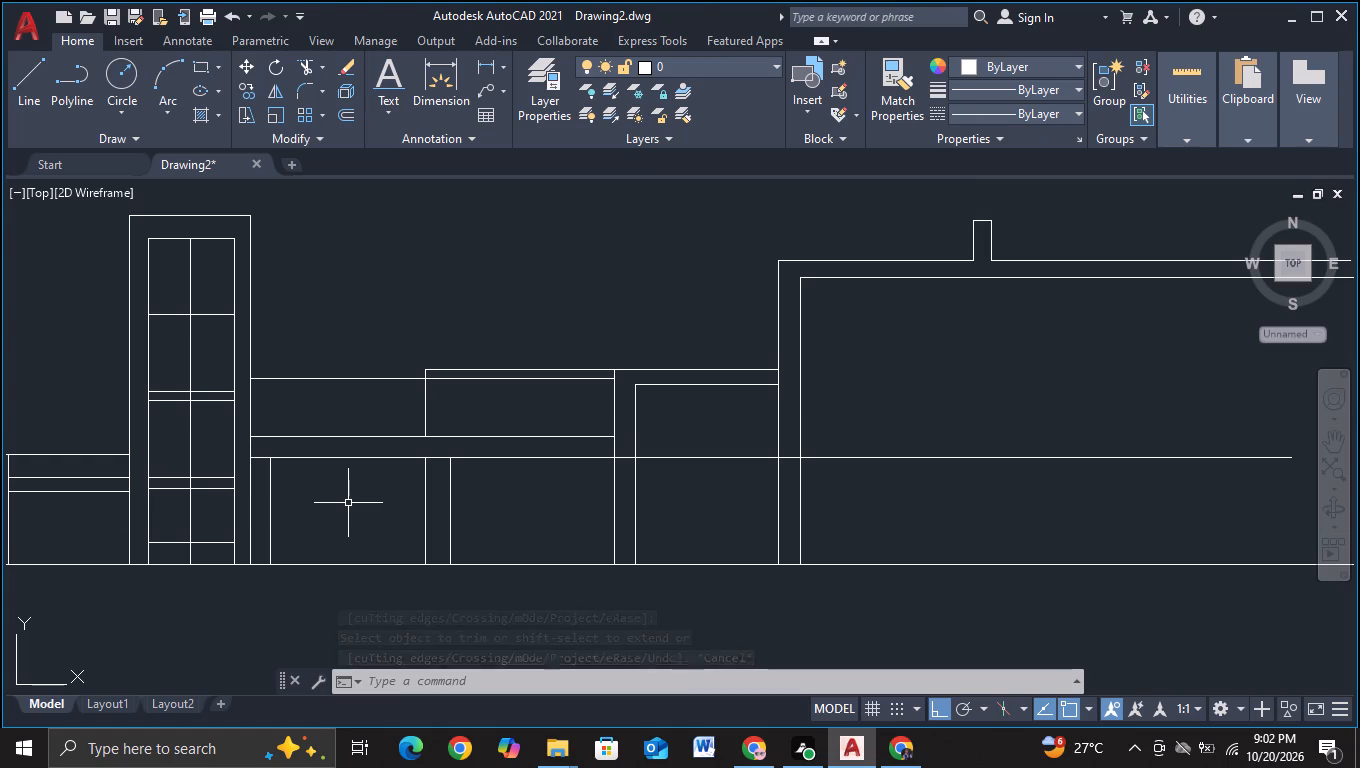
{"action": "left_click", "coordinate": [28, 109]}
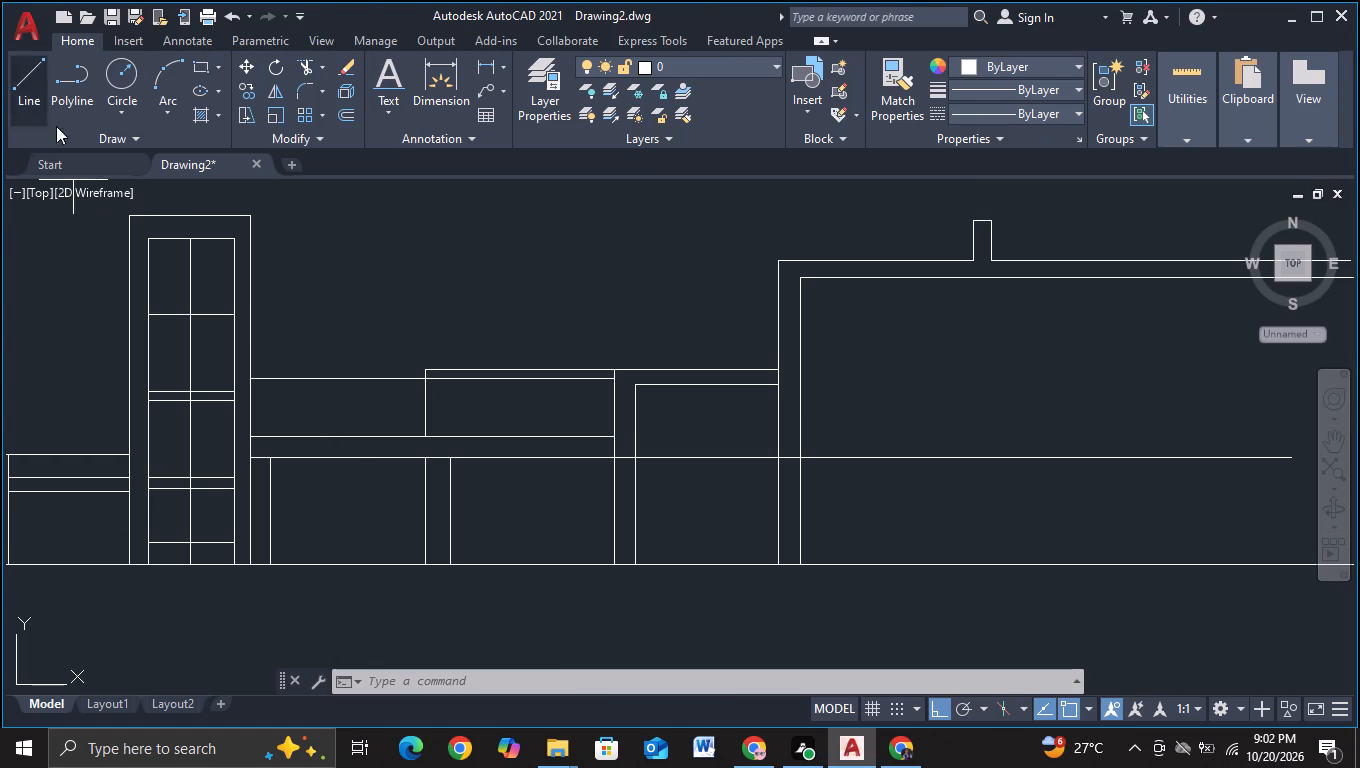
{"action": "scroll", "coordinate": [436, 384], "scroll_direction": "up", "scroll_amount": 2}
{"action": "scroll", "coordinate": [451, 475], "scroll_direction": "up", "scroll_amount": 1}
{"action": "left_click", "coordinate": [431, 581]}
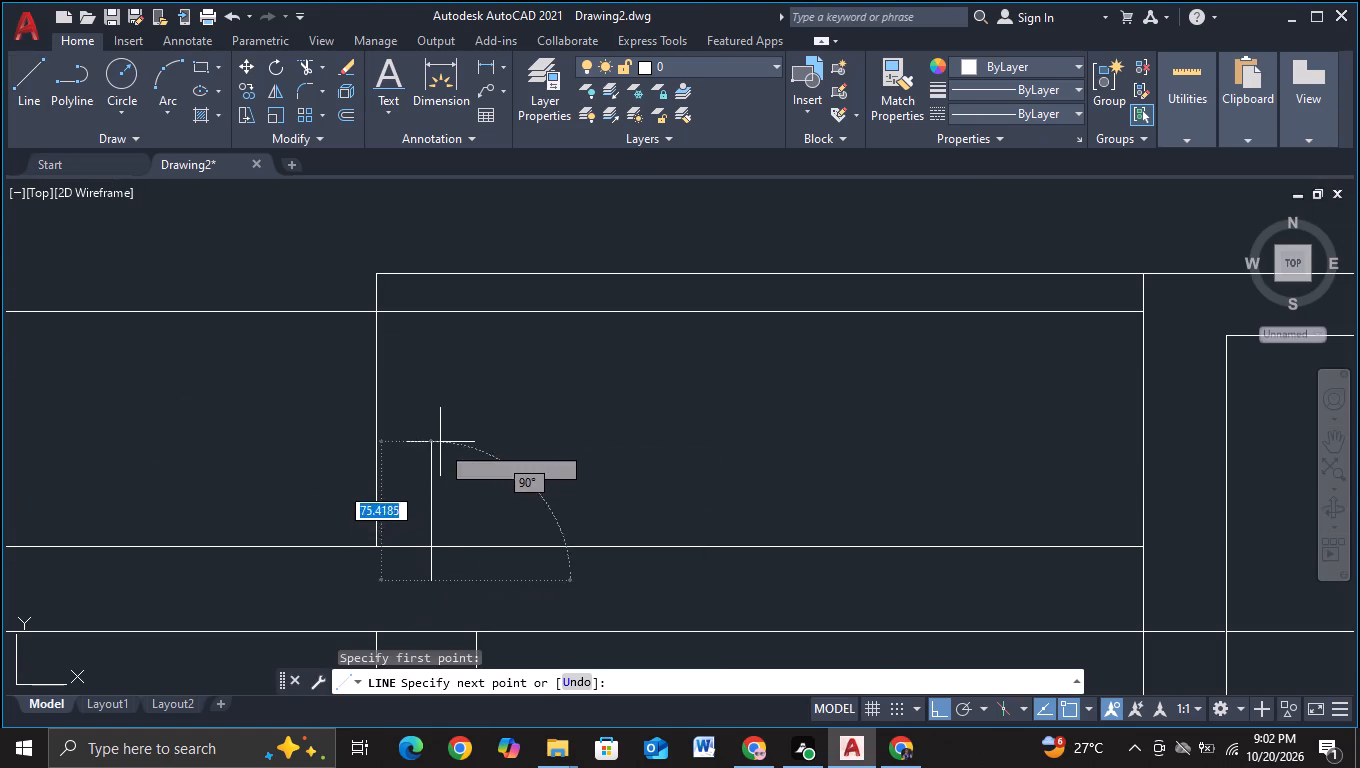
{"action": "left_click", "coordinate": [439, 411]}
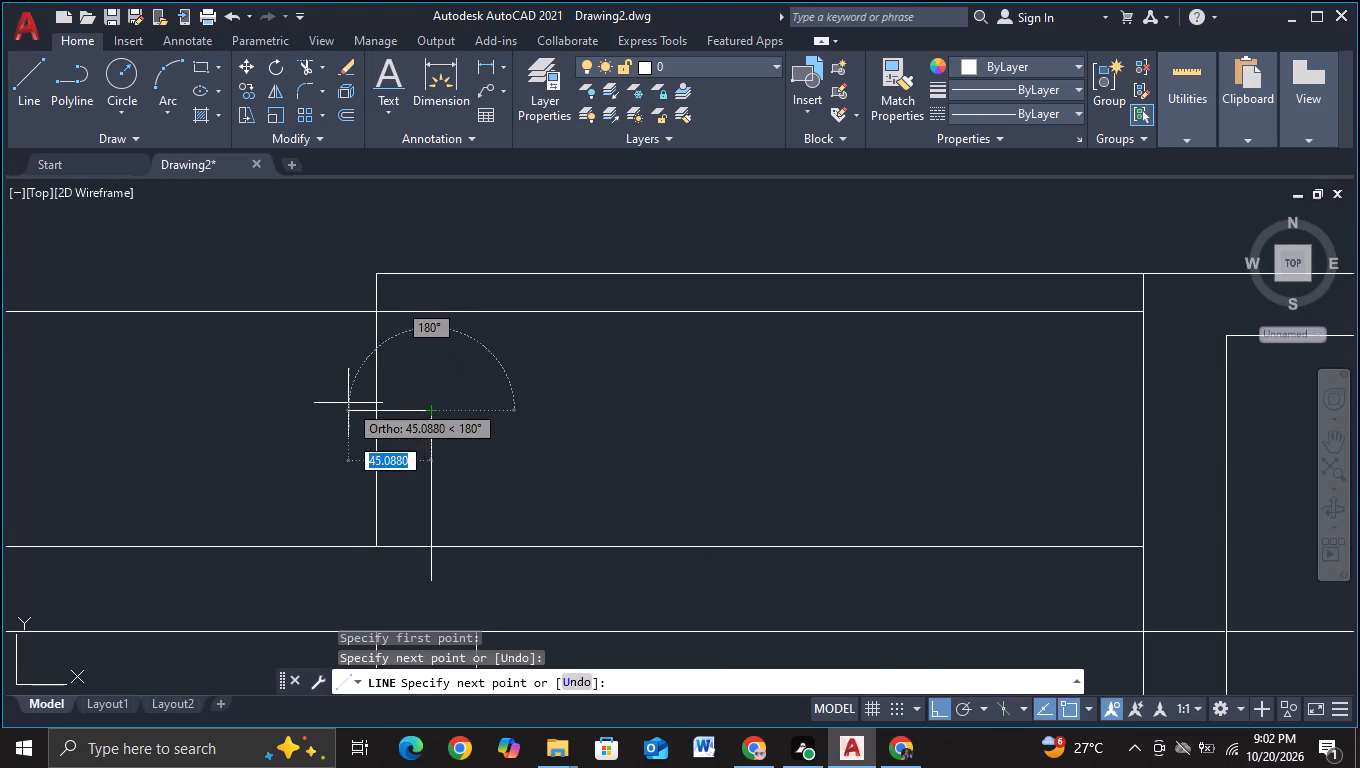
{"action": "left_click", "coordinate": [348, 403]}
{"action": "left_click", "coordinate": [344, 393]}
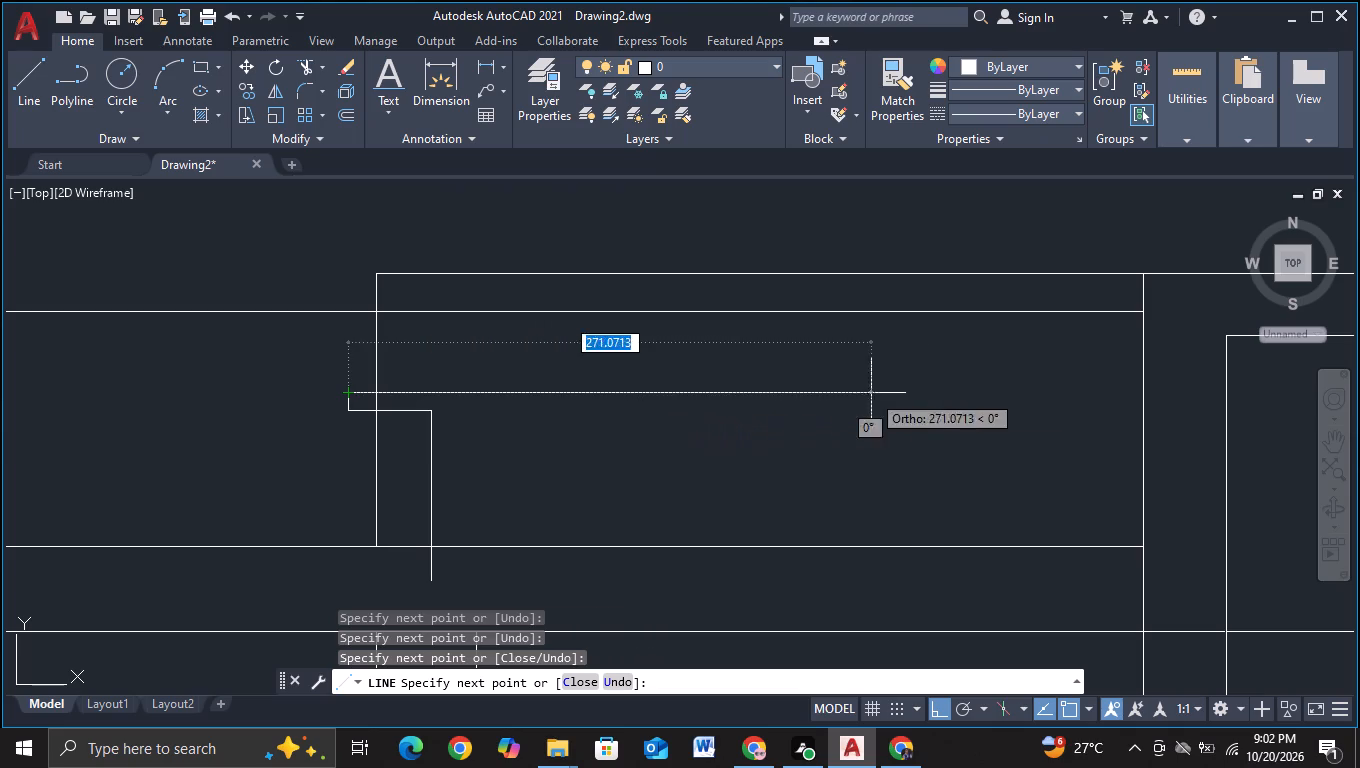
{"action": "middle_click_drag", "start_coordinate": [990, 395], "coordinate": [598, 403]}
{"action": "left_click", "coordinate": [783, 392]}
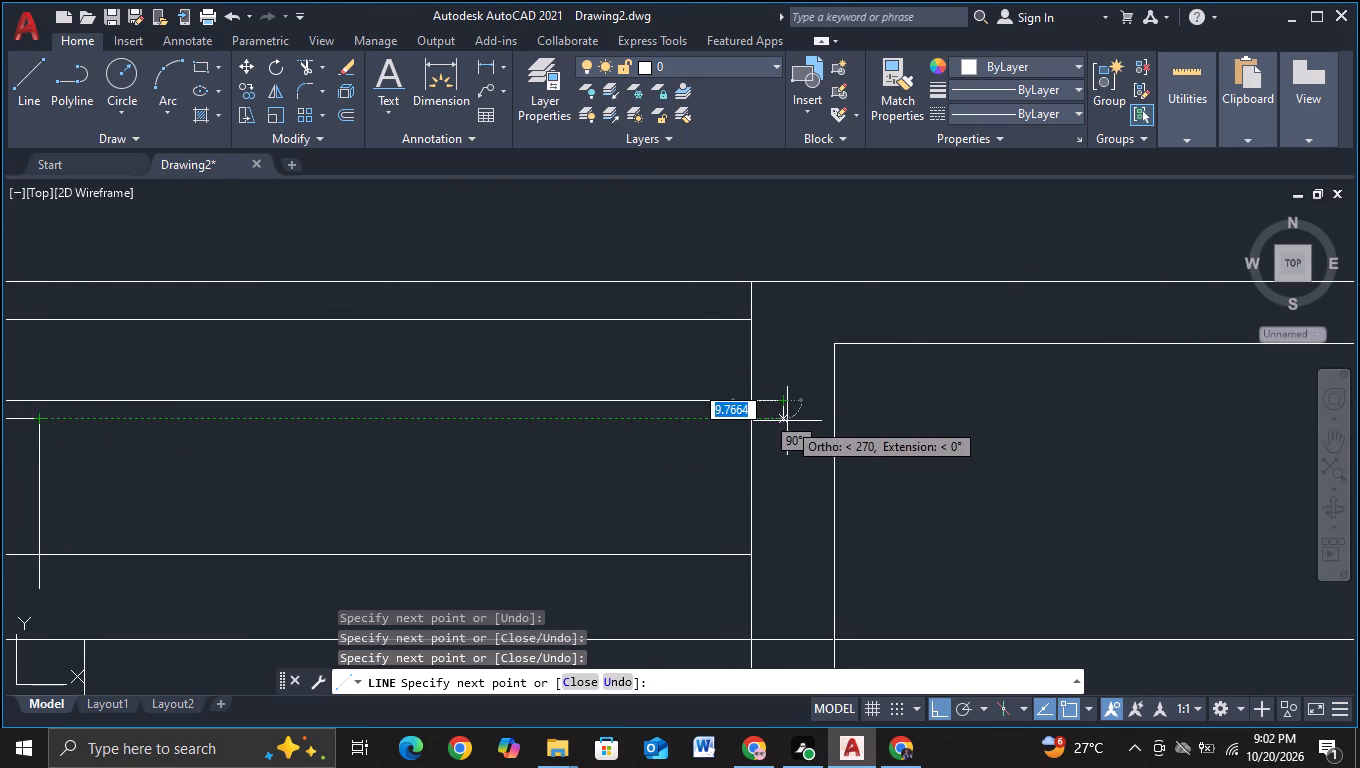
{"action": "left_click", "coordinate": [787, 421]}
{"action": "left_click", "coordinate": [44, 420]}
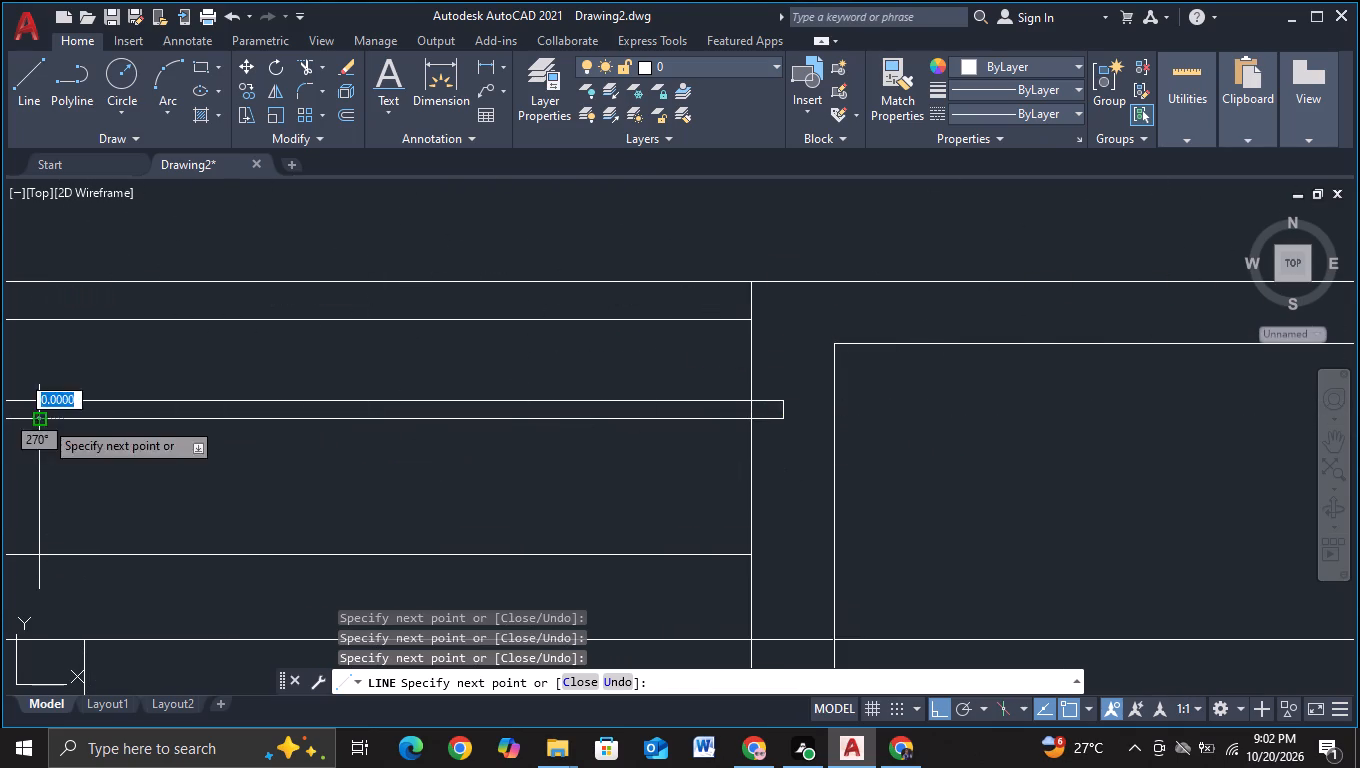
{"action": "left_click", "coordinate": [226, 425]}
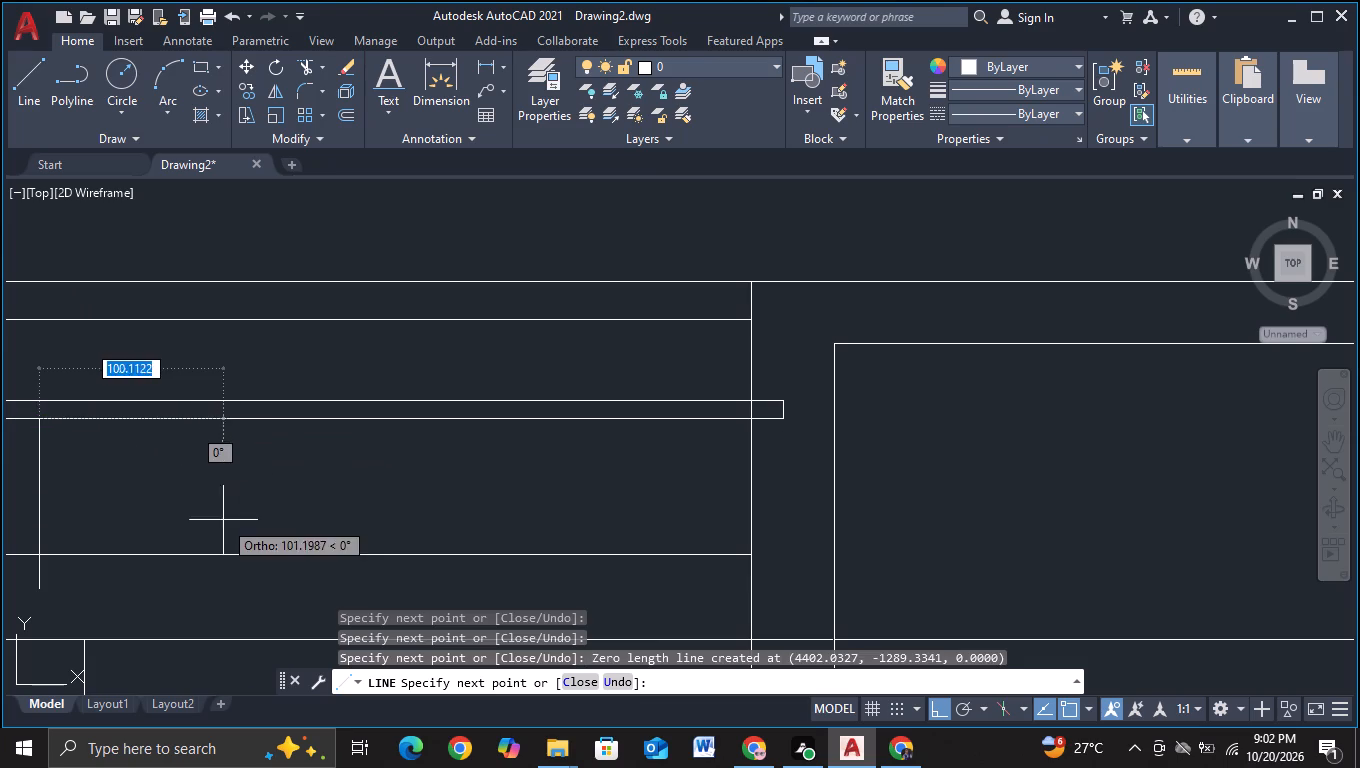
{"action": "key", "text": "Escape"}
Trim the thin strip's overhangs beyond both ends of the raised panel and remove the leftover short end pieces.
{"action": "middle_click_drag", "start_coordinate": [230, 484], "coordinate": [517, 414]}
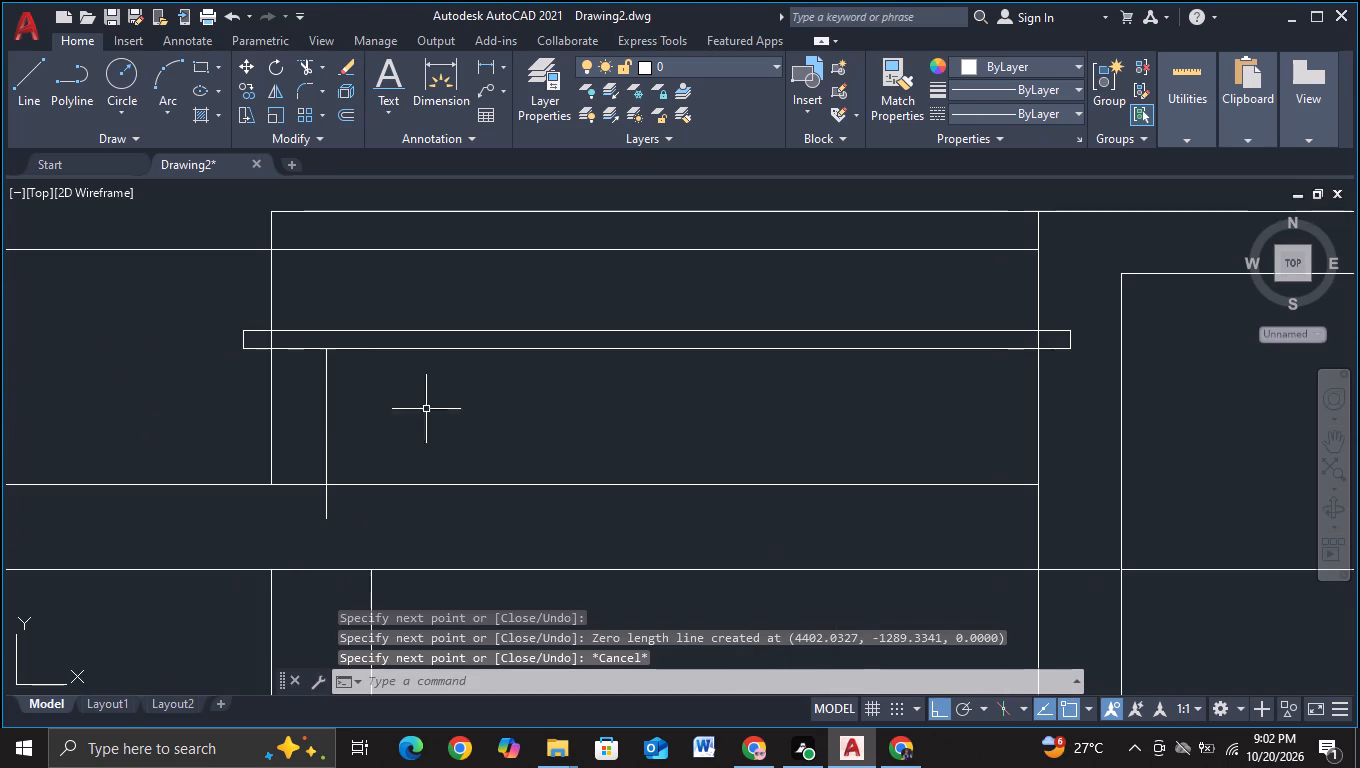
{"action": "left_click", "coordinate": [306, 70]}
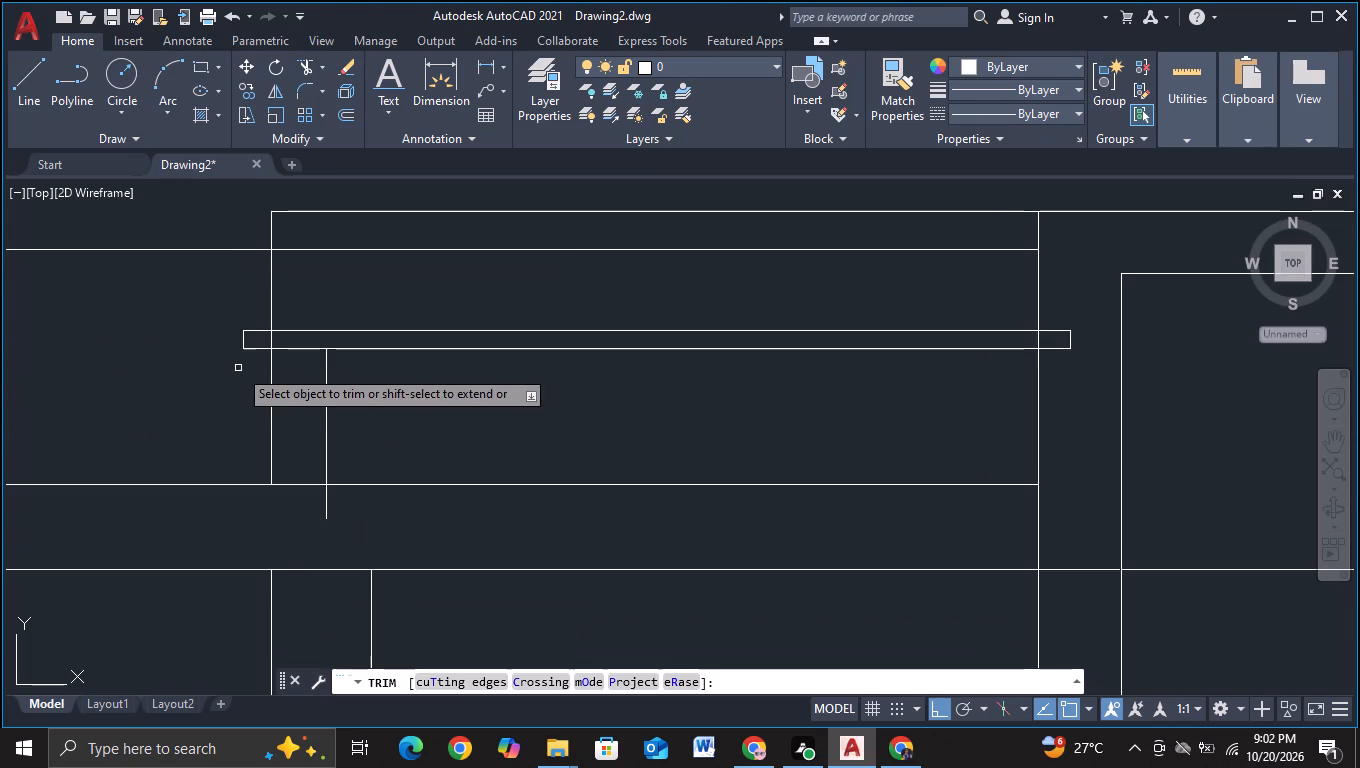
{"action": "left_click_drag", "start_coordinate": [241, 372], "coordinate": [251, 320]}
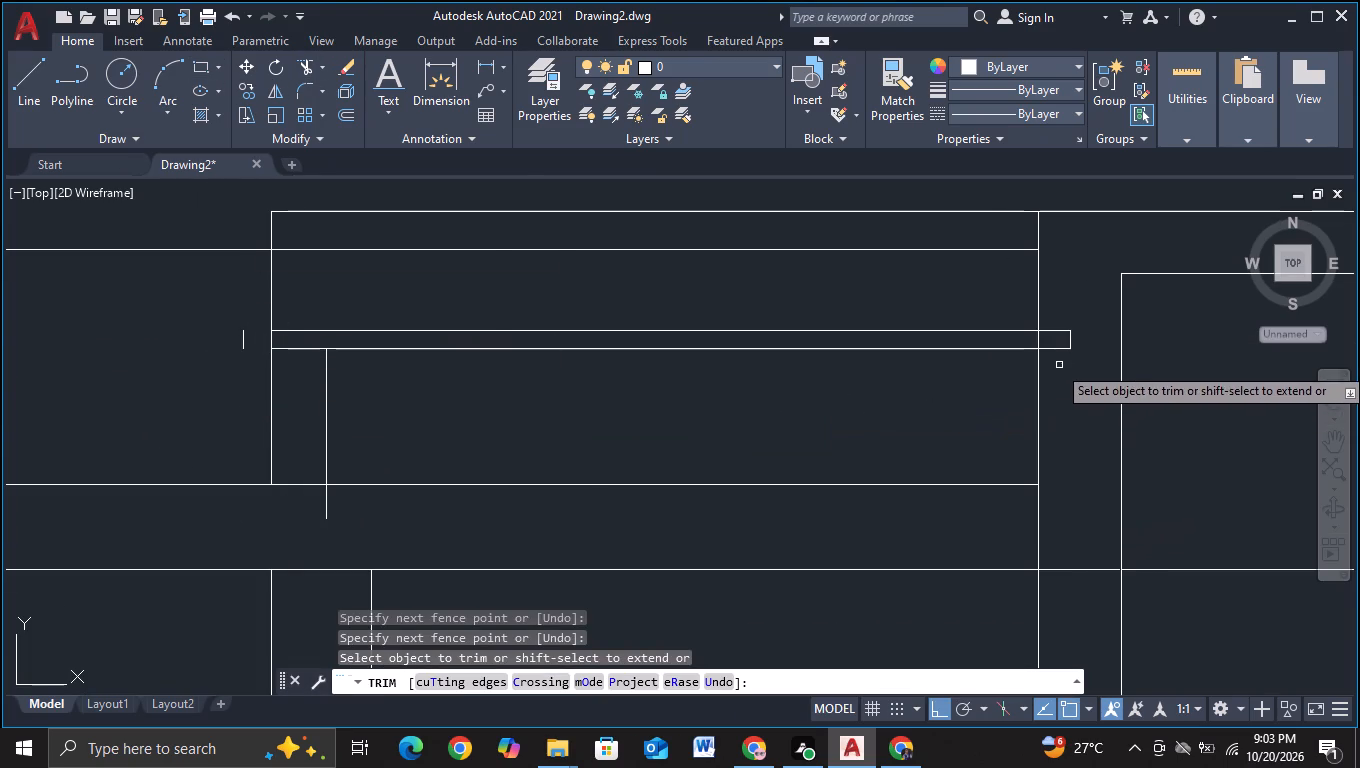
{"action": "left_click_drag", "start_coordinate": [1055, 364], "coordinate": [1061, 309]}
{"action": "left_click", "coordinate": [1072, 341]}
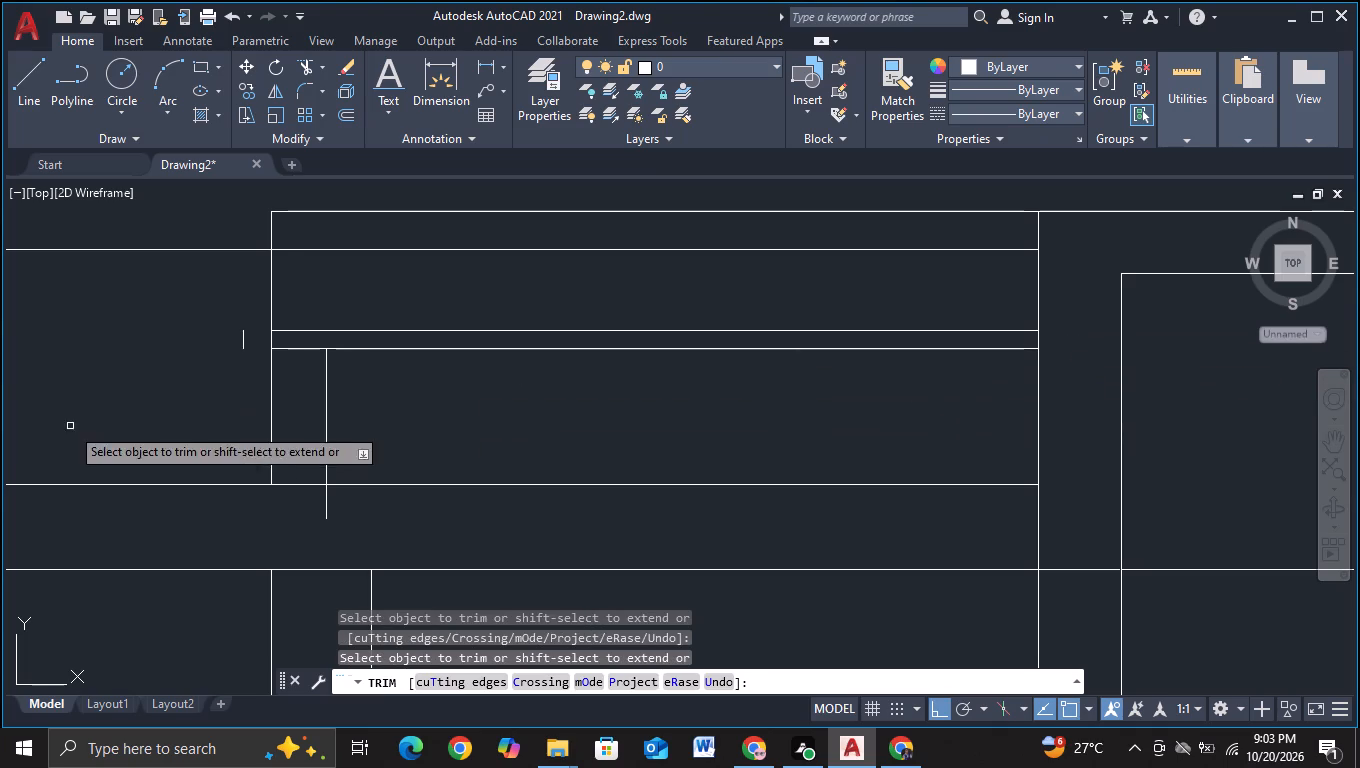
{"action": "left_click", "coordinate": [244, 342]}
{"action": "key", "text": "Escape"}
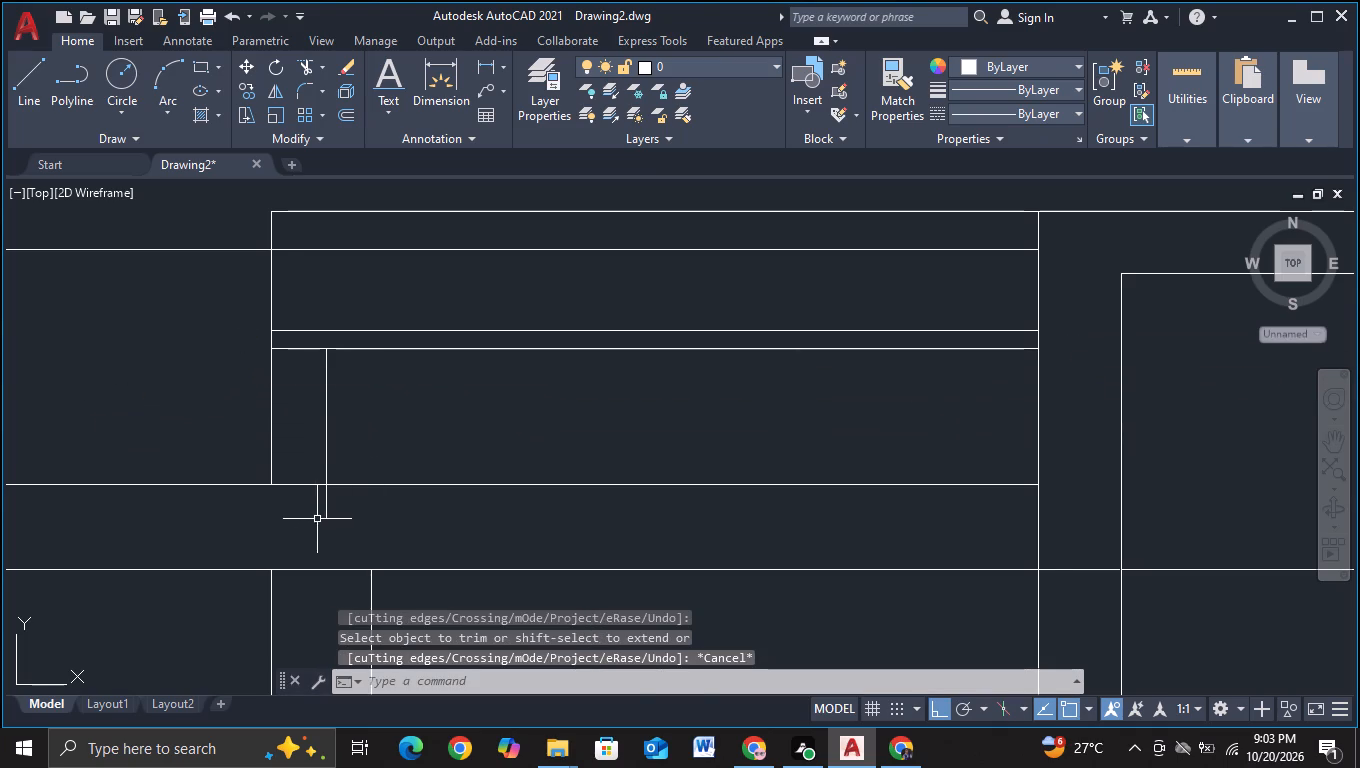
Trim the part of the vertical line that hangs below the raised panel's bottom edge.
{"action": "left_click_drag", "start_coordinate": [307, 515], "coordinate": [349, 509]}
{"action": "key", "text": "Escape"}
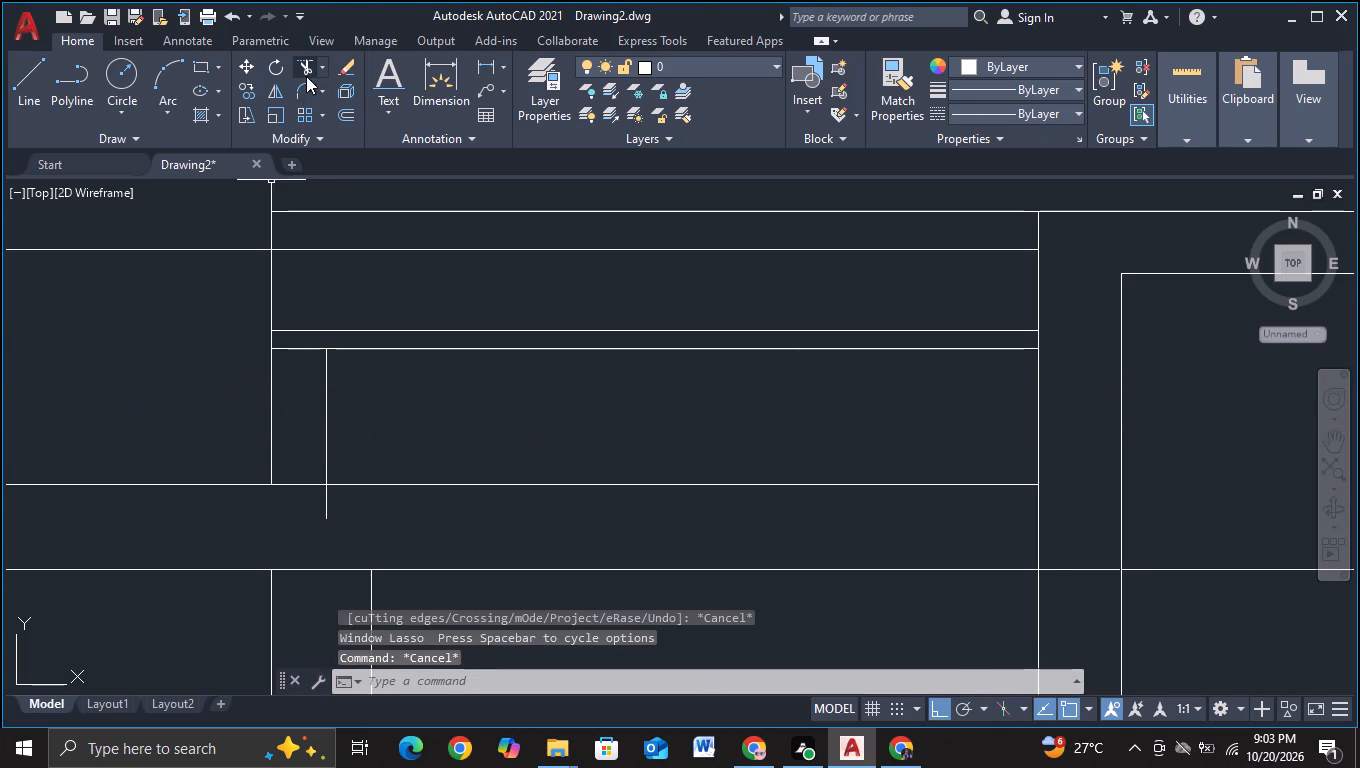
{"action": "left_click", "coordinate": [306, 74]}
{"action": "left_click_drag", "start_coordinate": [307, 498], "coordinate": [337, 505]}
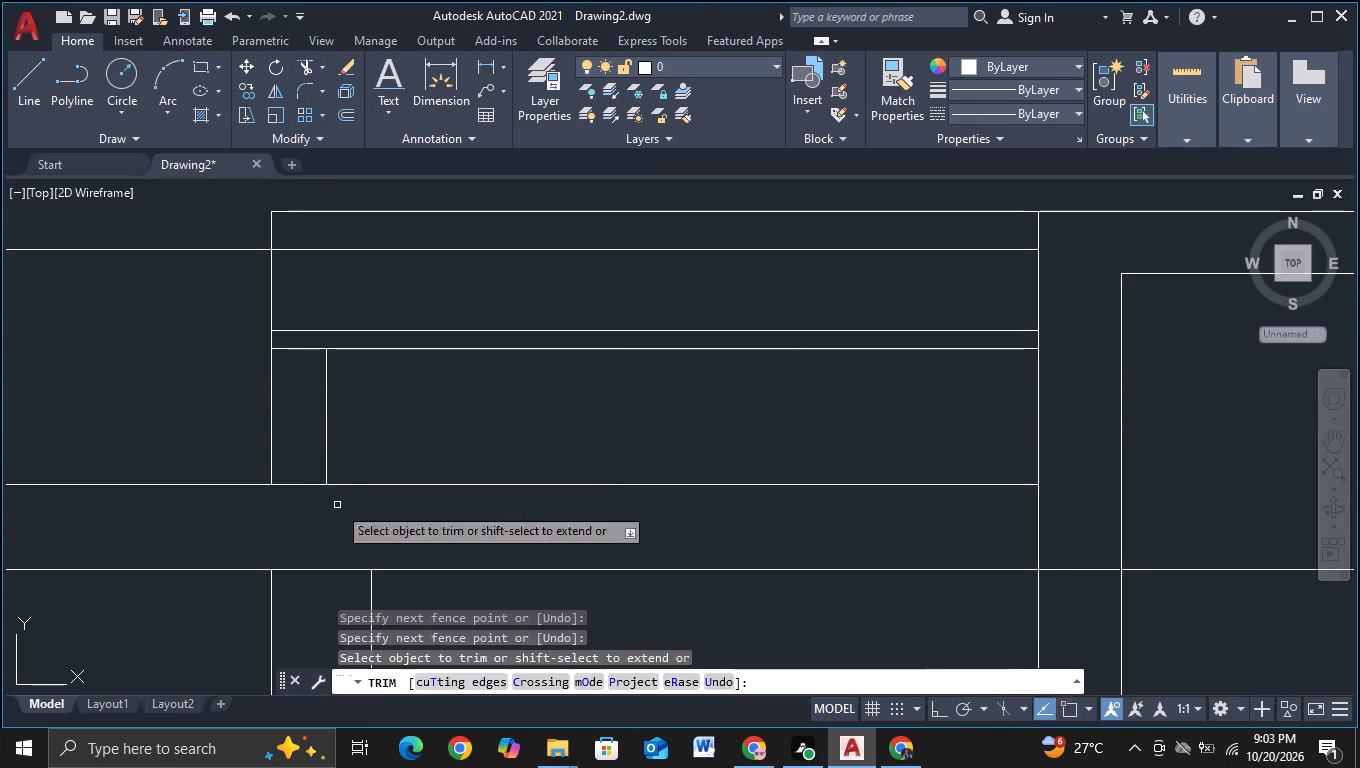
{"action": "key", "text": "Escape"}
Copy the trimmed vertical rightward seven times beneath the strip, spacing the copies about 48 units apart across the raised panel.
{"action": "left_click", "coordinate": [325, 437]}
{"action": "key", "text": "c"}
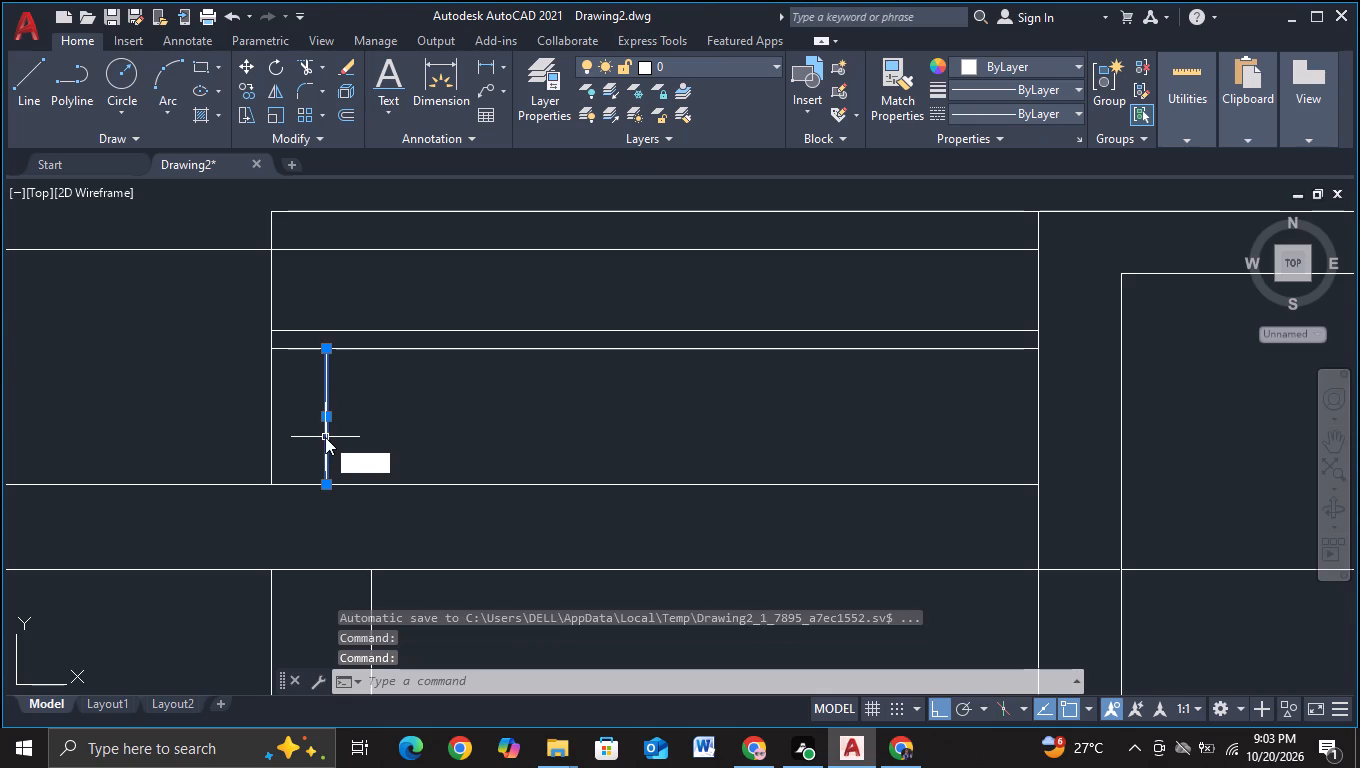
{"action": "left_click", "coordinate": [369, 497]}
{"action": "left_click", "coordinate": [323, 440]}
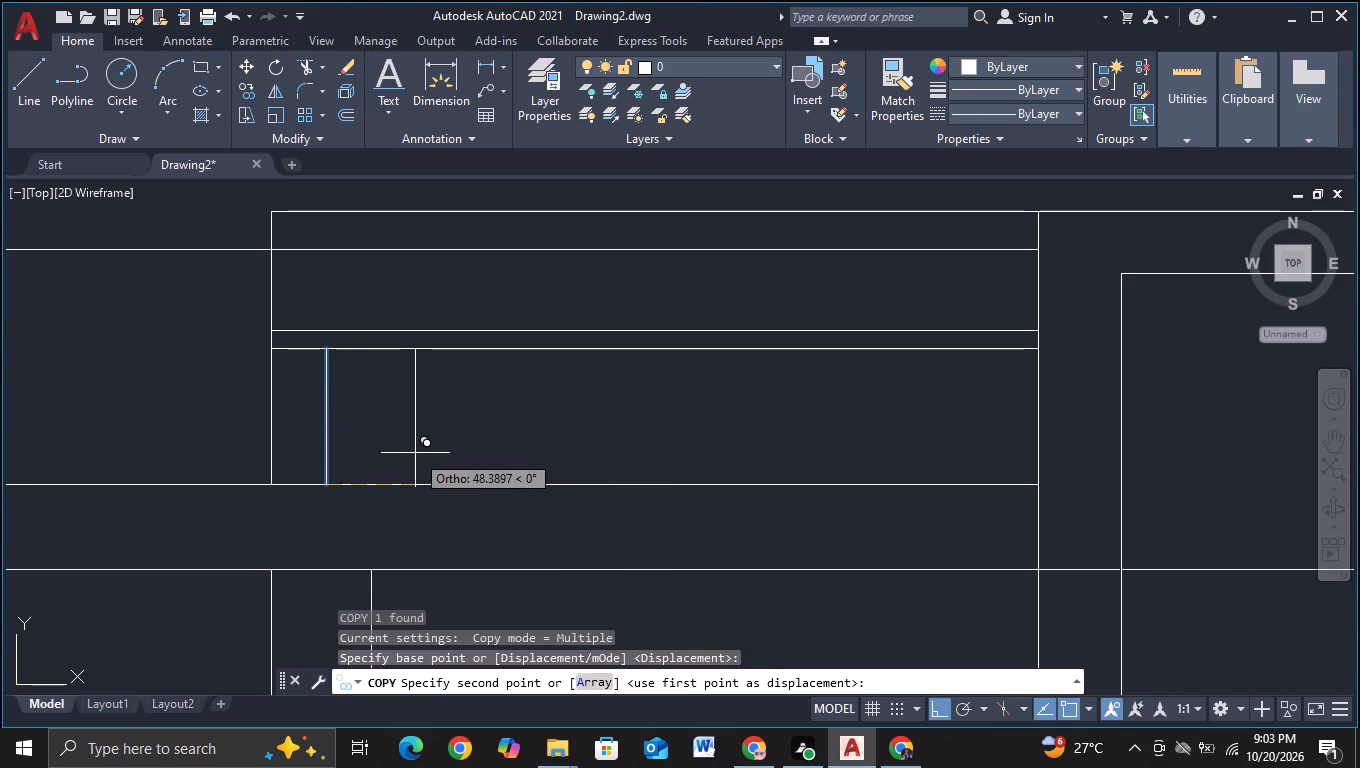
{"action": "left_click", "coordinate": [417, 452]}
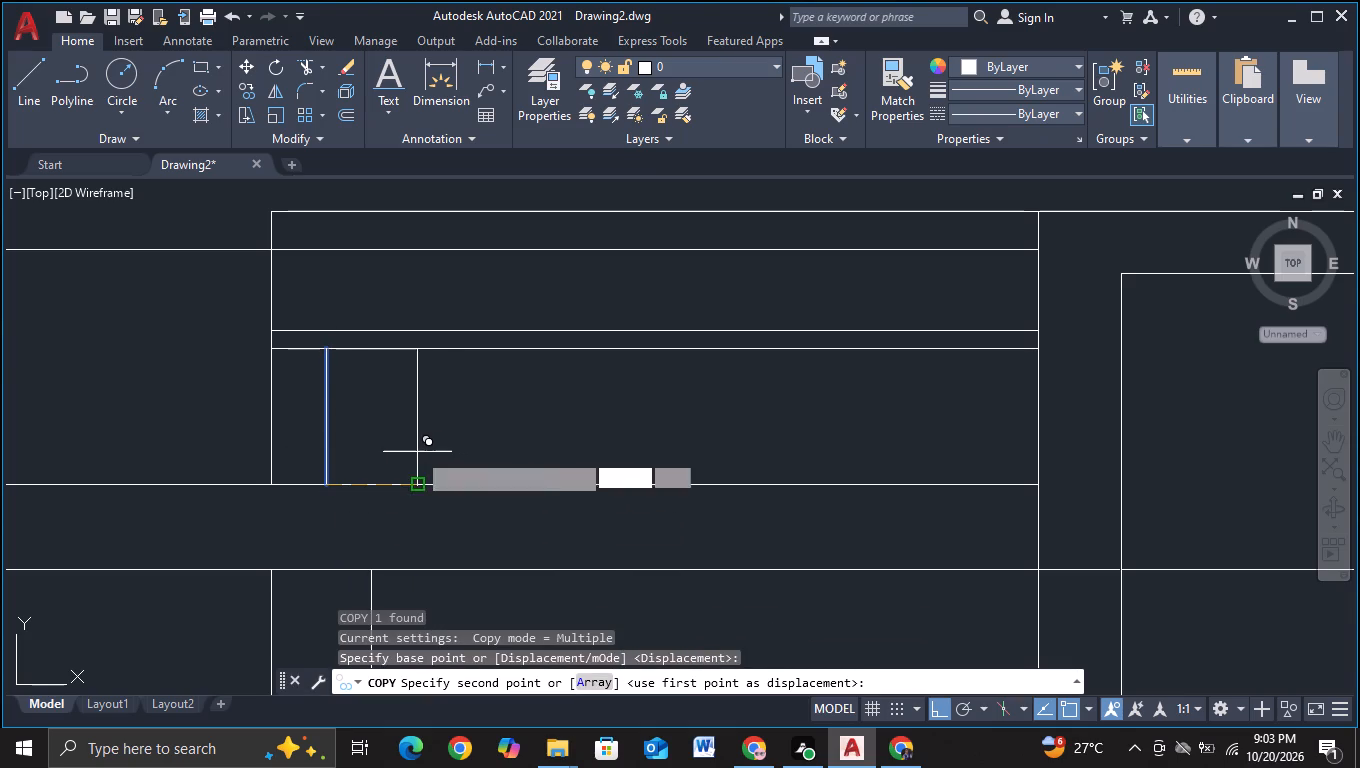
{"action": "left_click", "coordinate": [508, 462]}
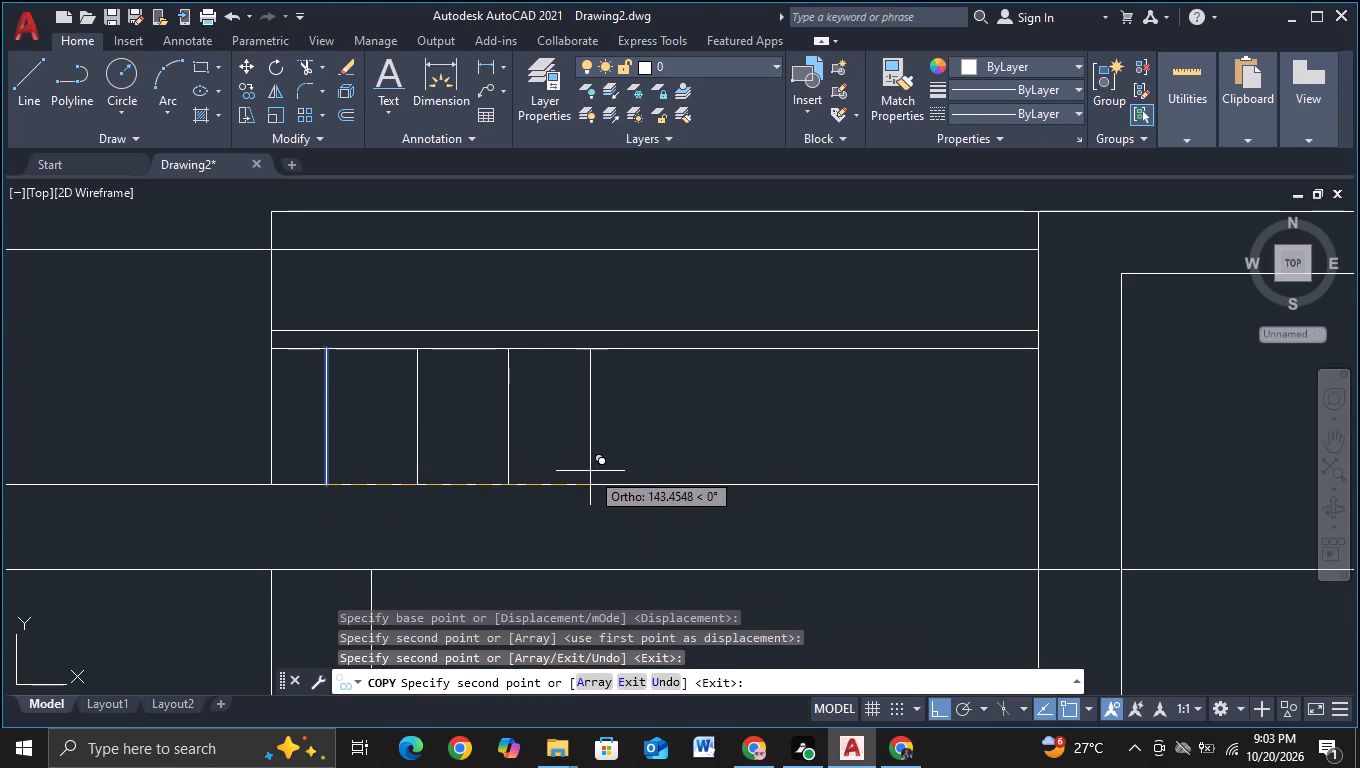
{"action": "left_click_drag", "start_coordinate": [589, 471], "coordinate": [598, 474]}
{"action": "left_click", "coordinate": [676, 479]}
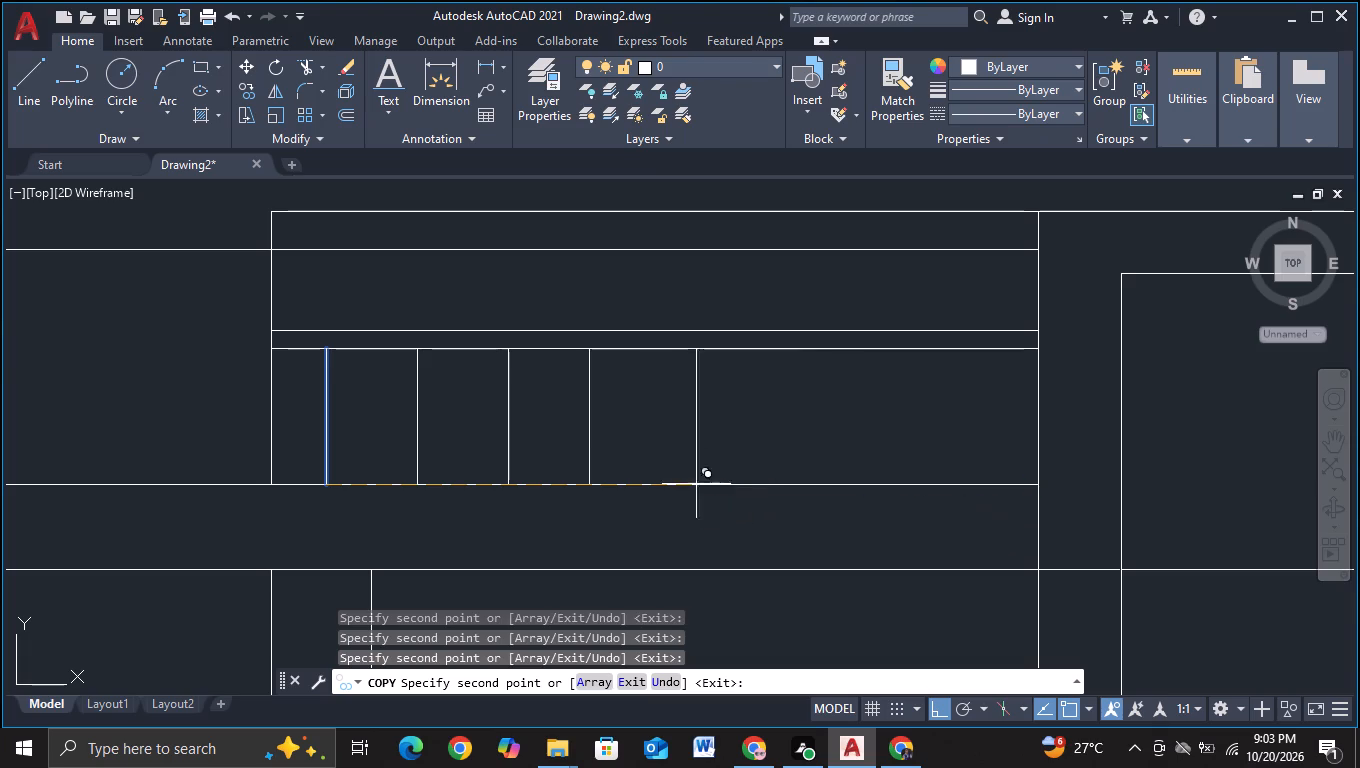
{"action": "left_click", "coordinate": [677, 471]}
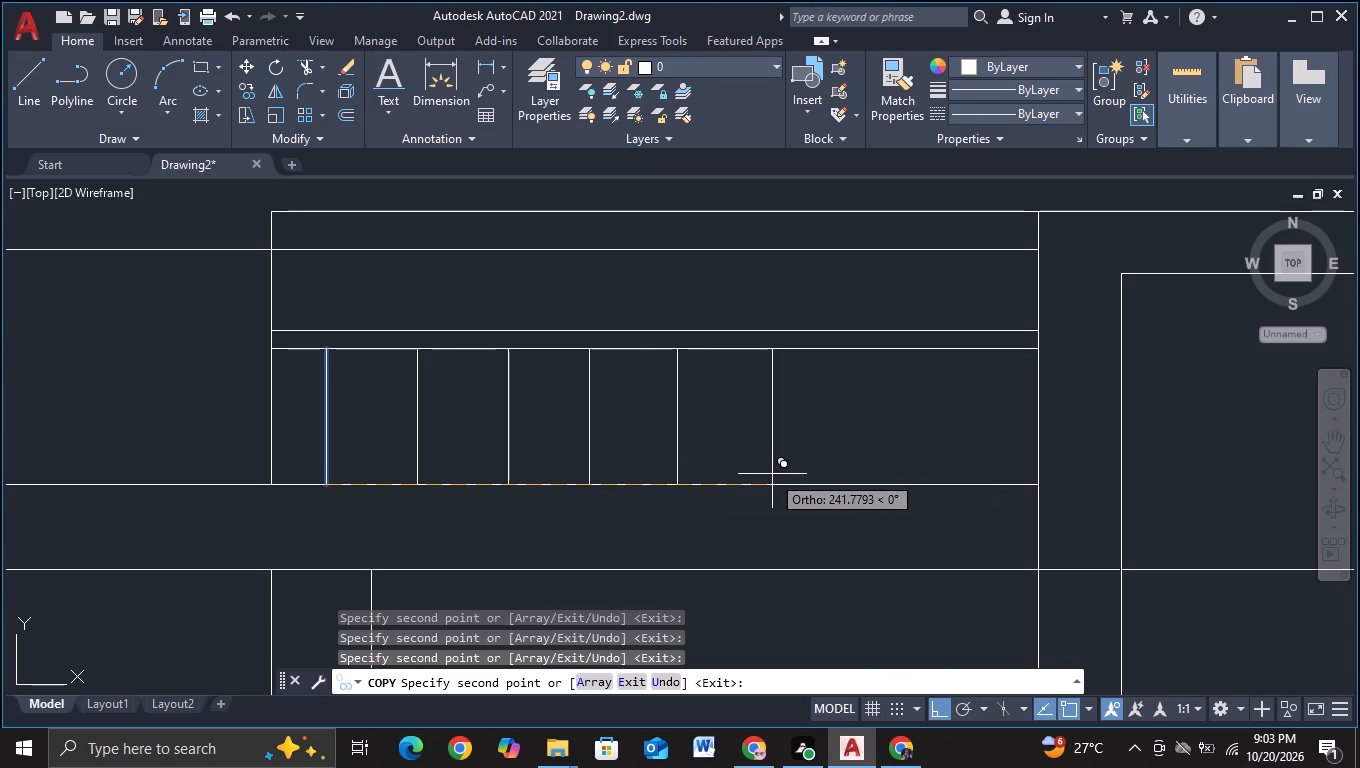
{"action": "left_click", "coordinate": [765, 471]}
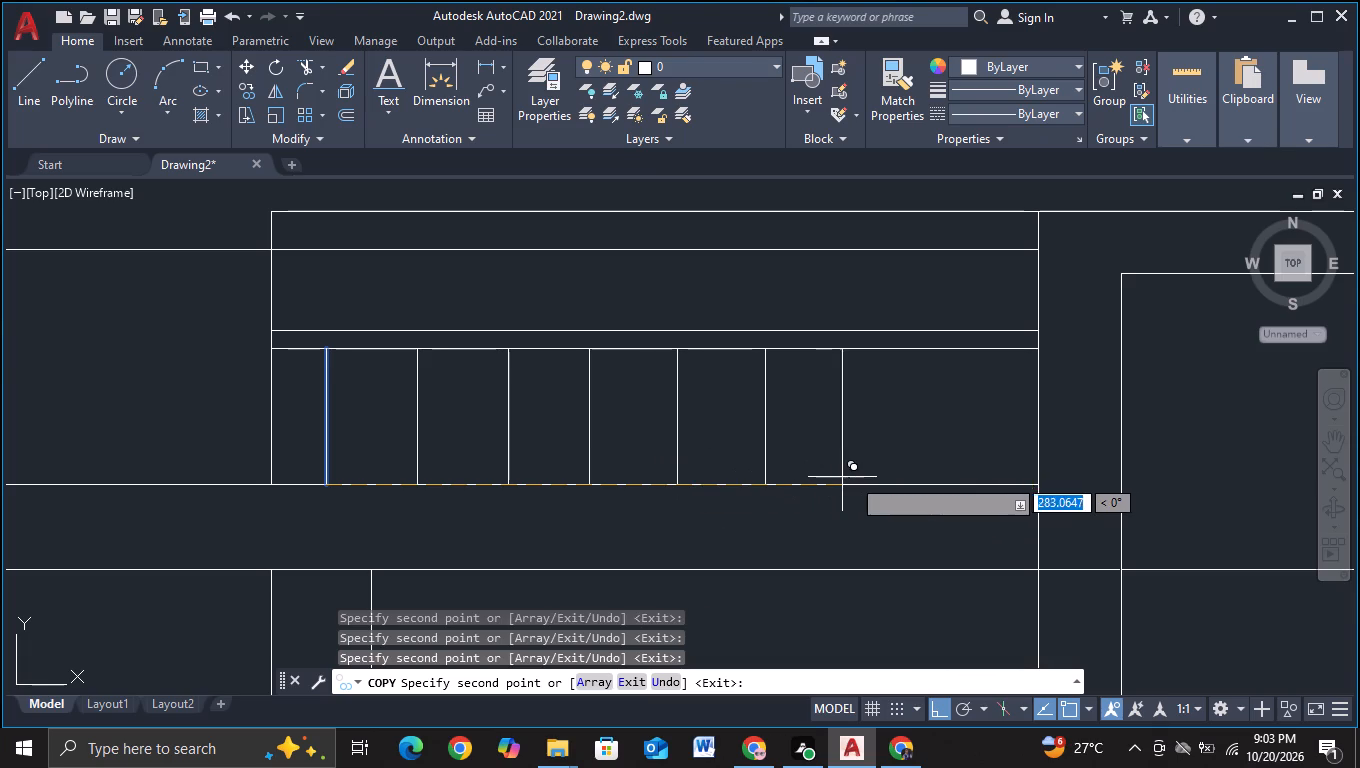
{"action": "left_click", "coordinate": [849, 475]}
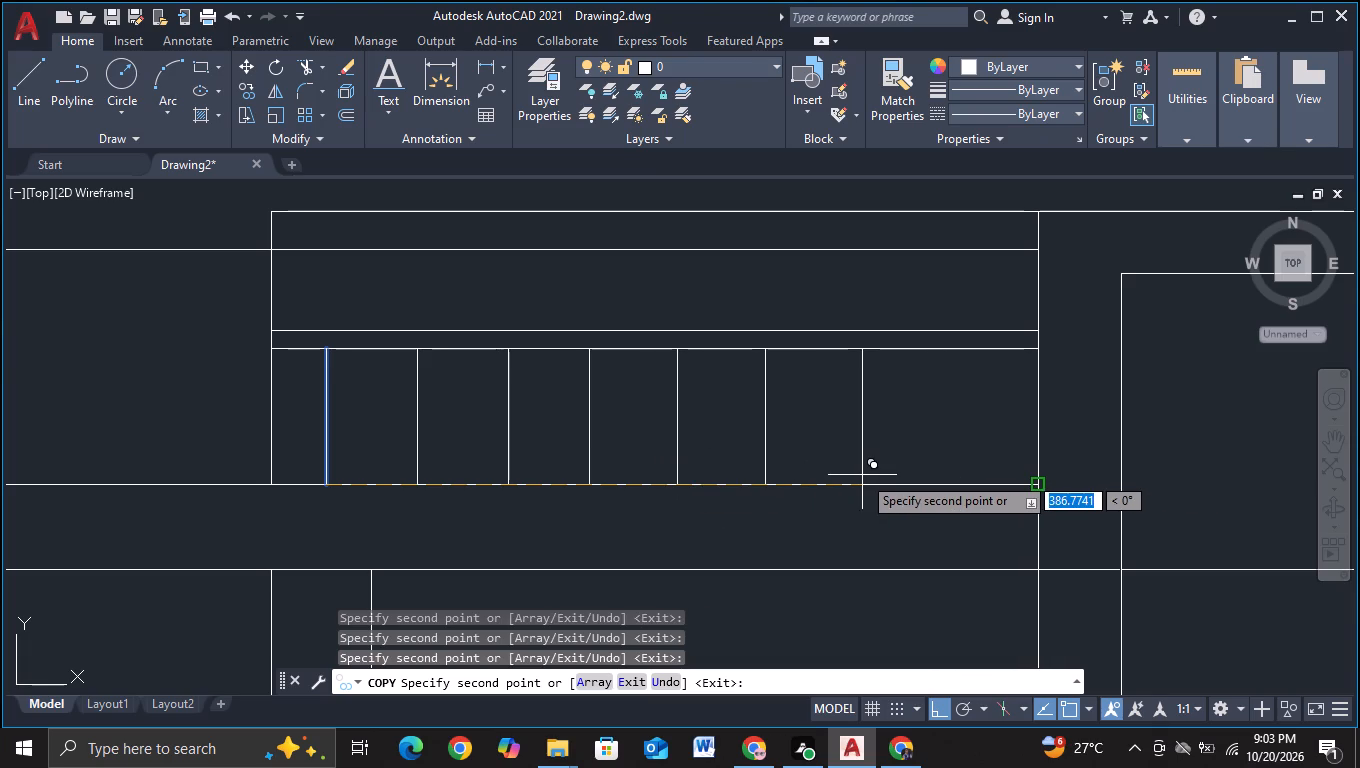
{"action": "key", "text": "F3"}
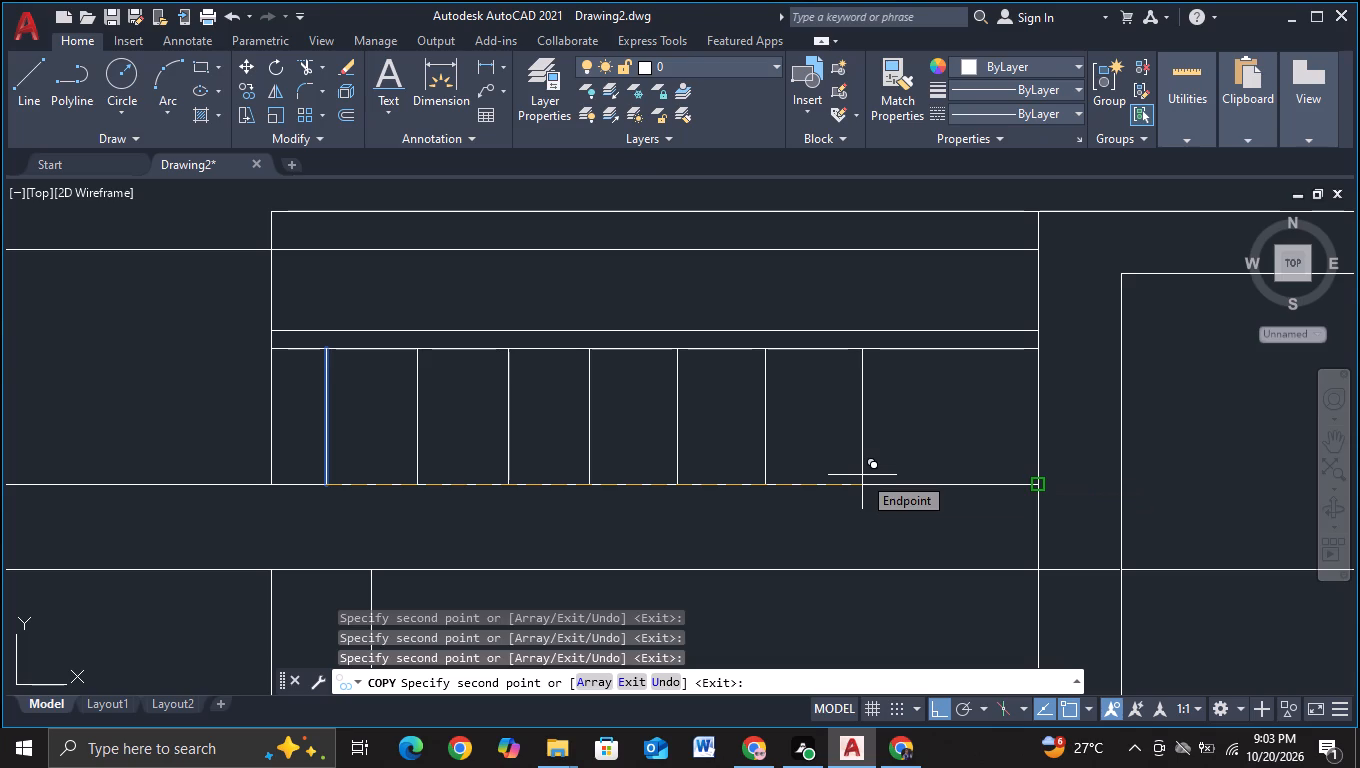
{"action": "left_click", "coordinate": [847, 475]}
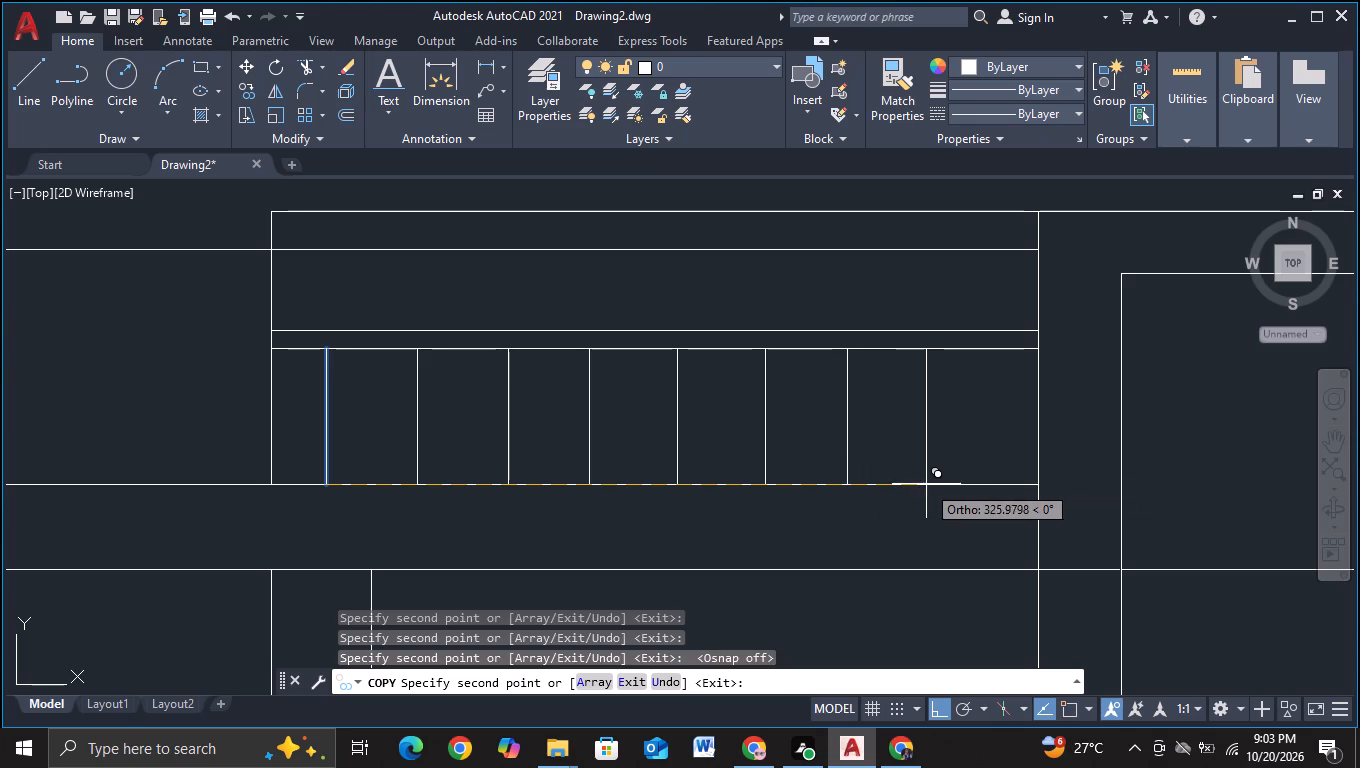
{"action": "left_click", "coordinate": [943, 485]}
{"action": "key", "text": "Escape"}
Move all eight verticals in the raised panel together slightly to the right, keeping them beneath the strip.
{"action": "scroll", "coordinate": [943, 485], "scroll_direction": "down", "scroll_amount": 2}
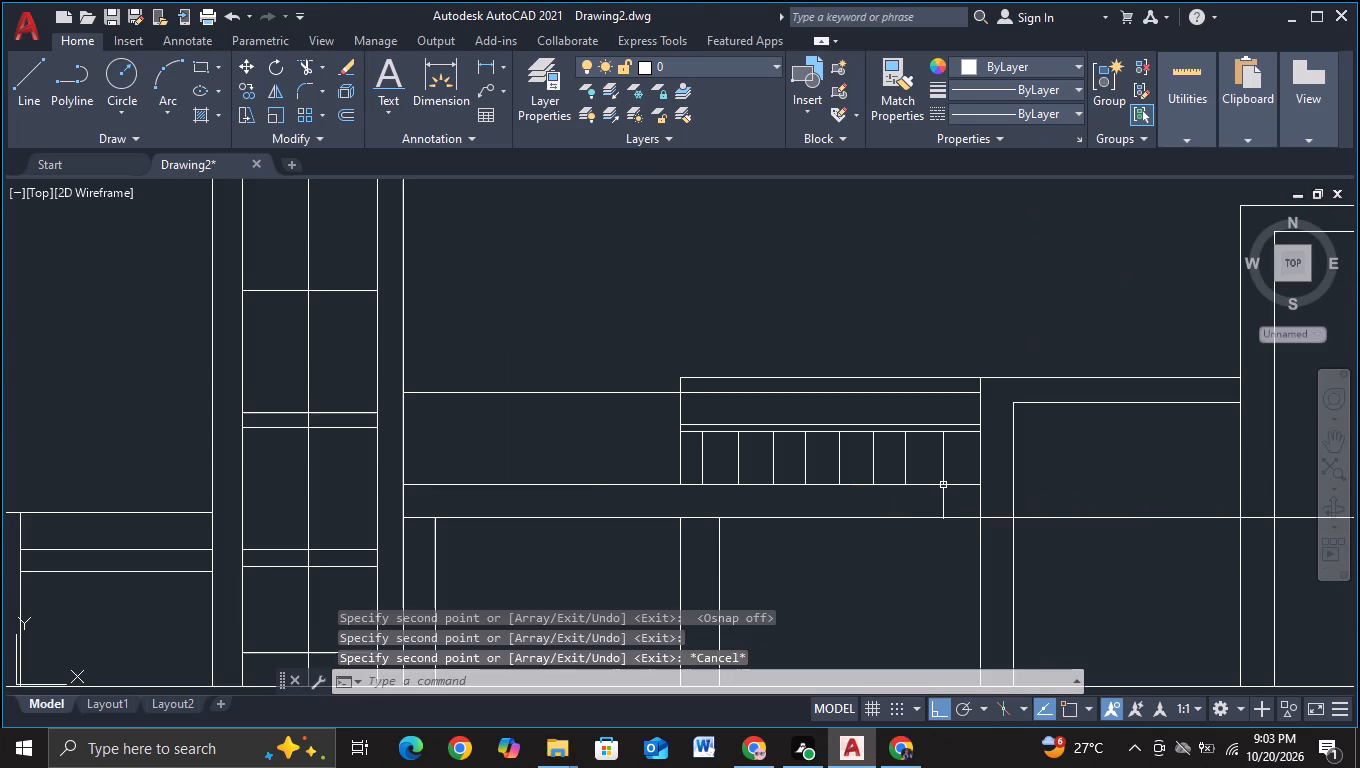
{"action": "middle_click_drag", "start_coordinate": [867, 570], "coordinate": [862, 477]}
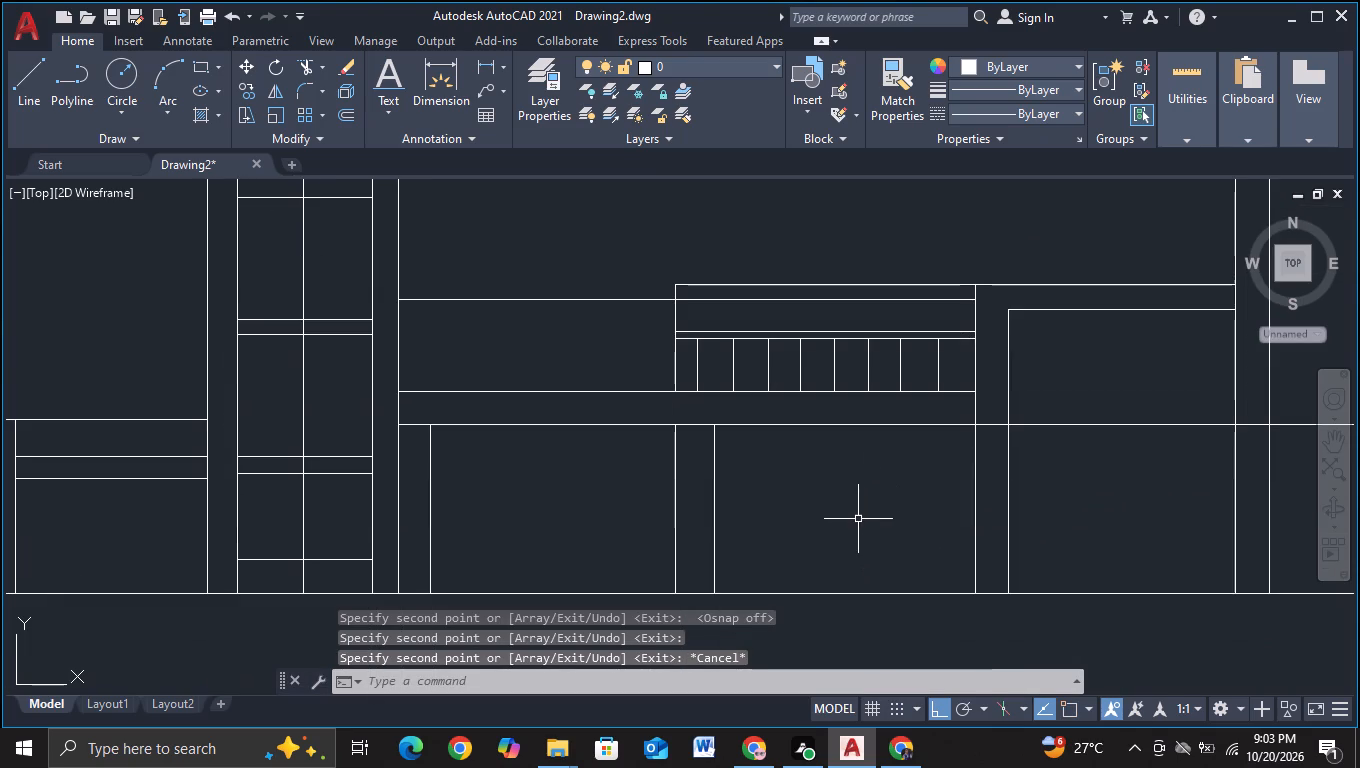
{"action": "scroll", "coordinate": [821, 517], "scroll_direction": "up", "scroll_amount": 1}
{"action": "middle_click_drag", "start_coordinate": [777, 506], "coordinate": [756, 616]}
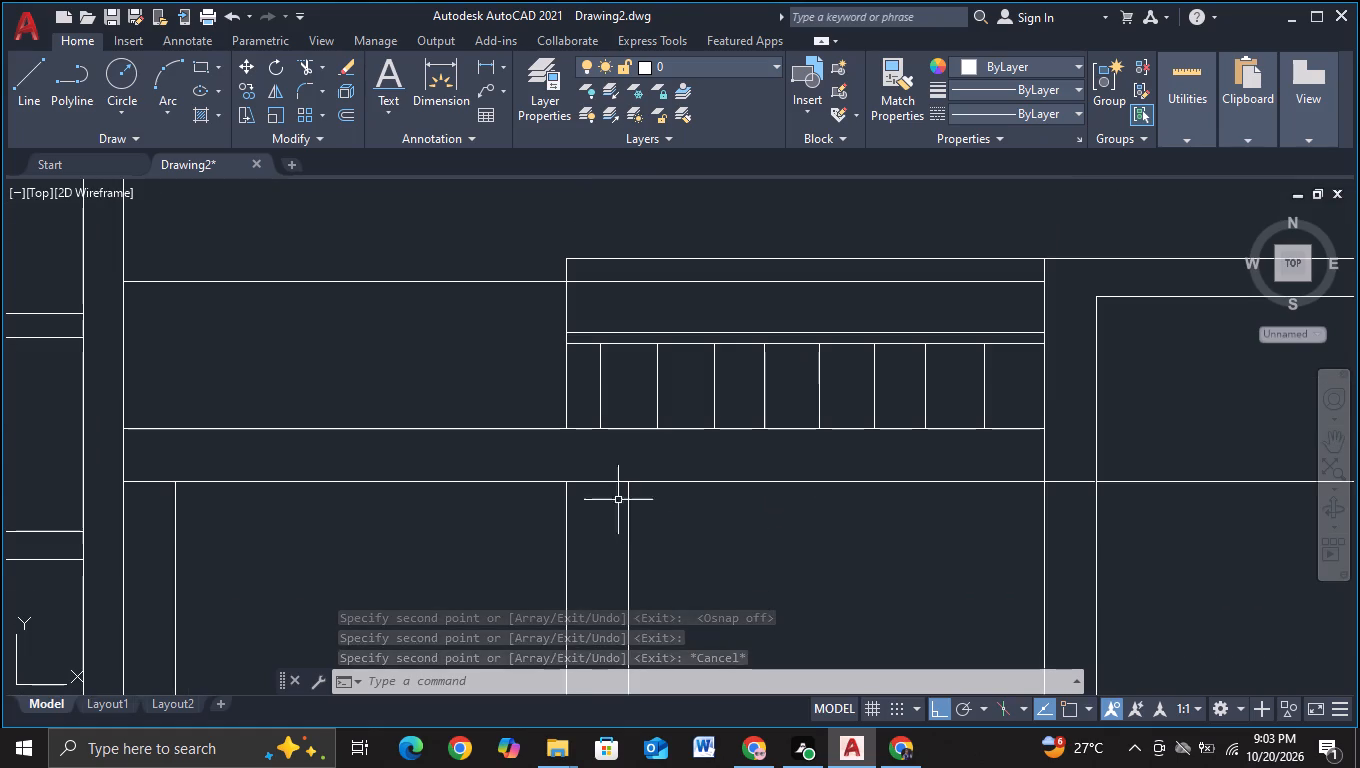
{"action": "left_click", "coordinate": [589, 387]}
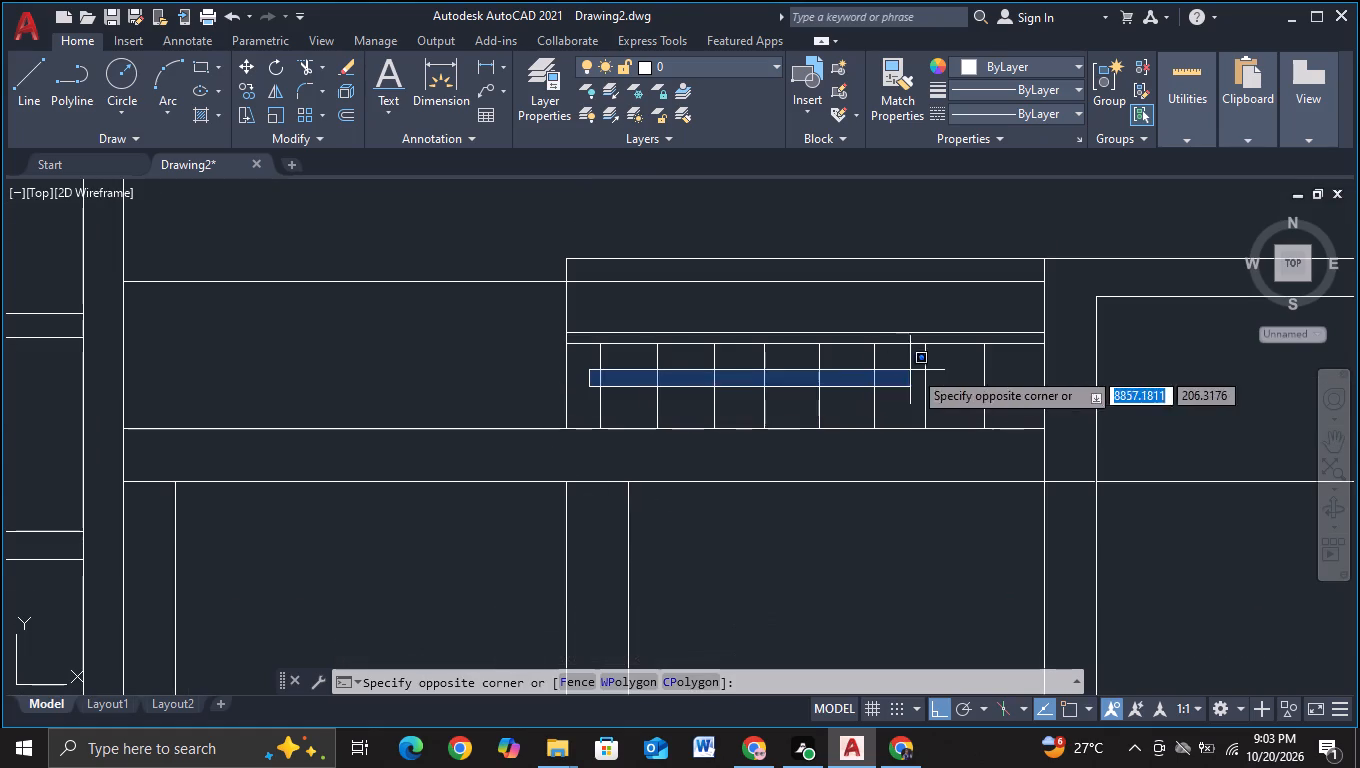
{"action": "key", "text": "Escape"}
{"action": "left_click_drag", "start_coordinate": [1001, 368], "coordinate": [677, 397]}
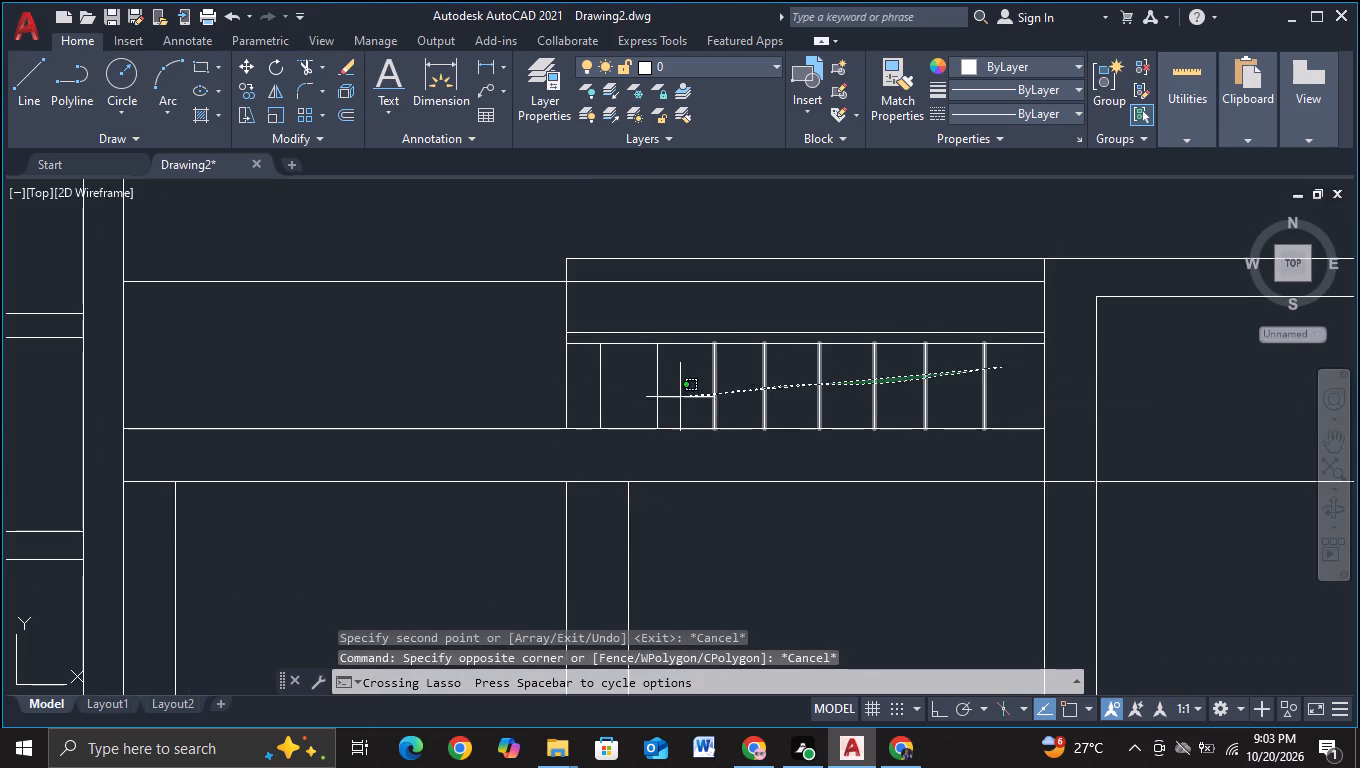
{"action": "left_click_drag", "start_coordinate": [677, 397], "coordinate": [581, 389]}
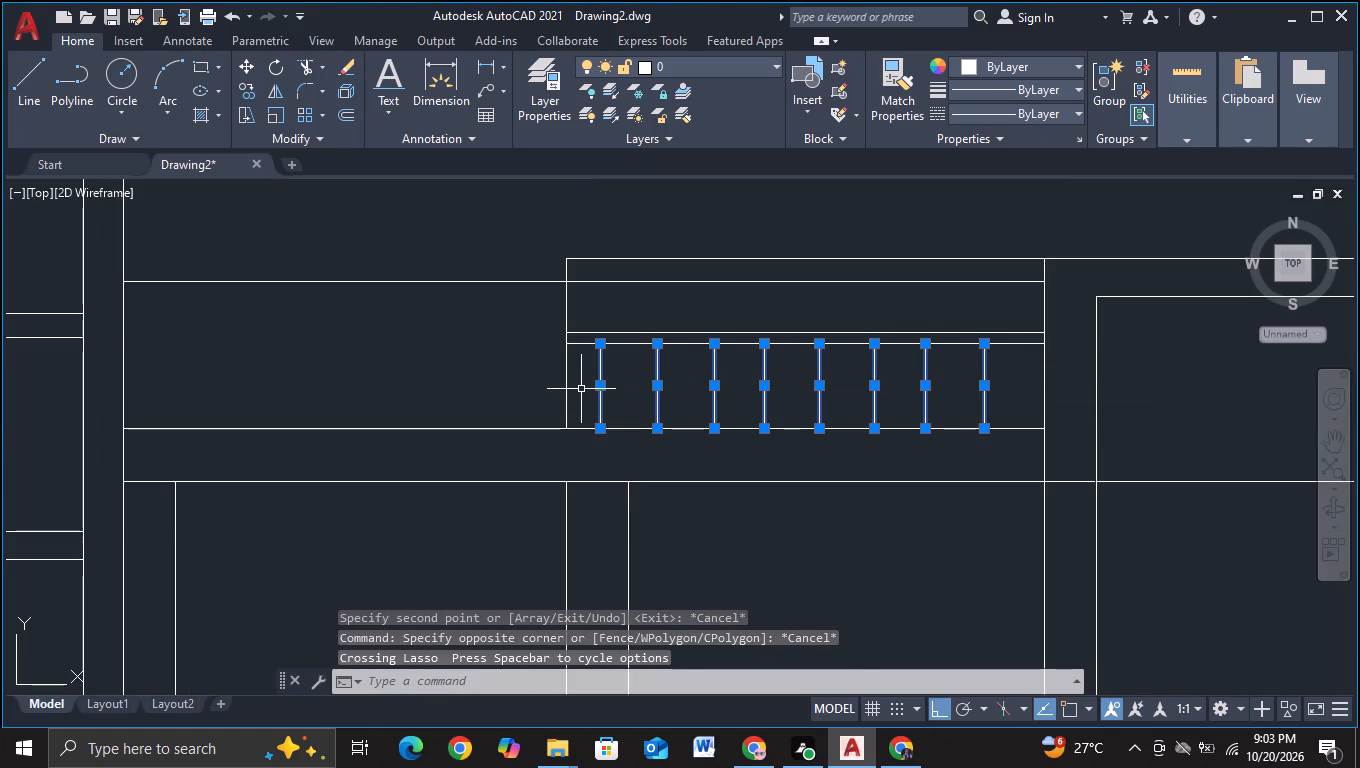
{"action": "key", "text": "m"}
{"action": "left_click", "coordinate": [736, 440]}
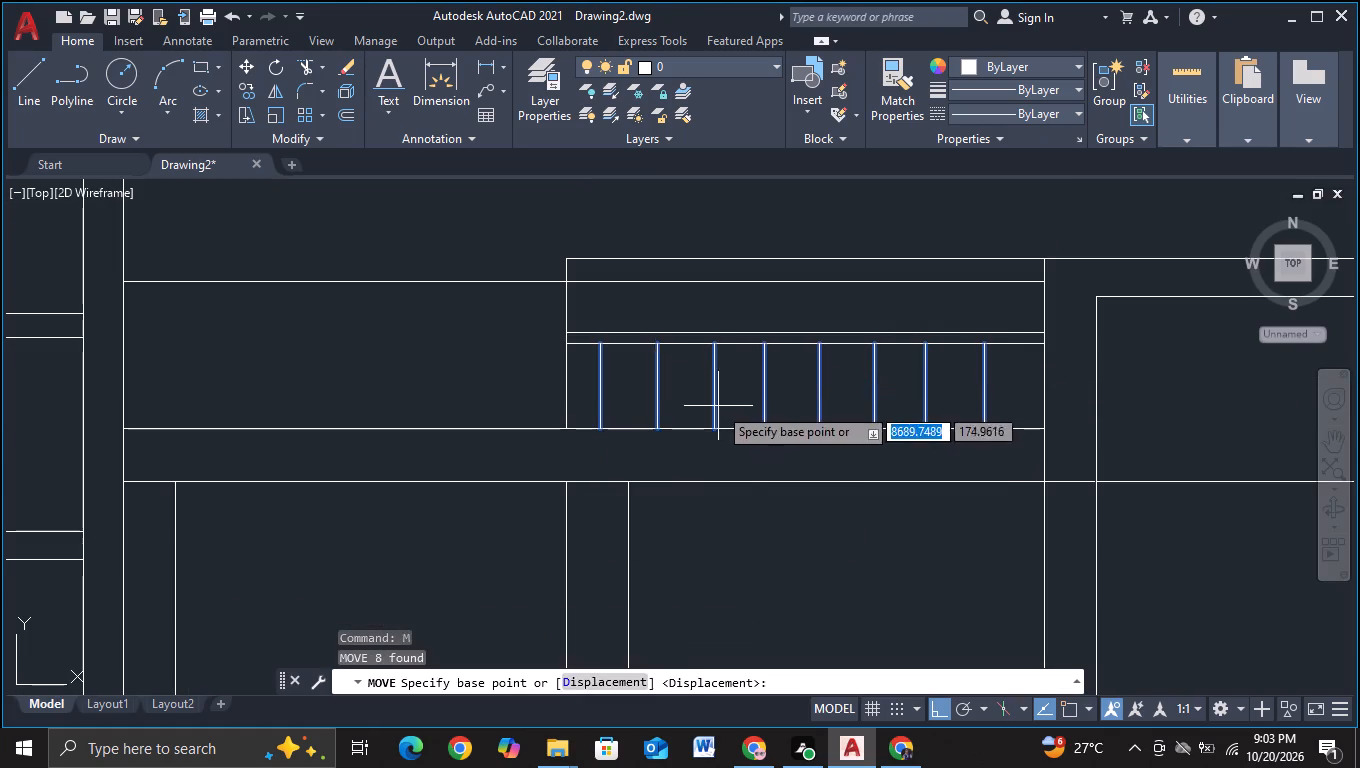
{"action": "left_click", "coordinate": [718, 406]}
{"action": "left_click", "coordinate": [733, 405]}
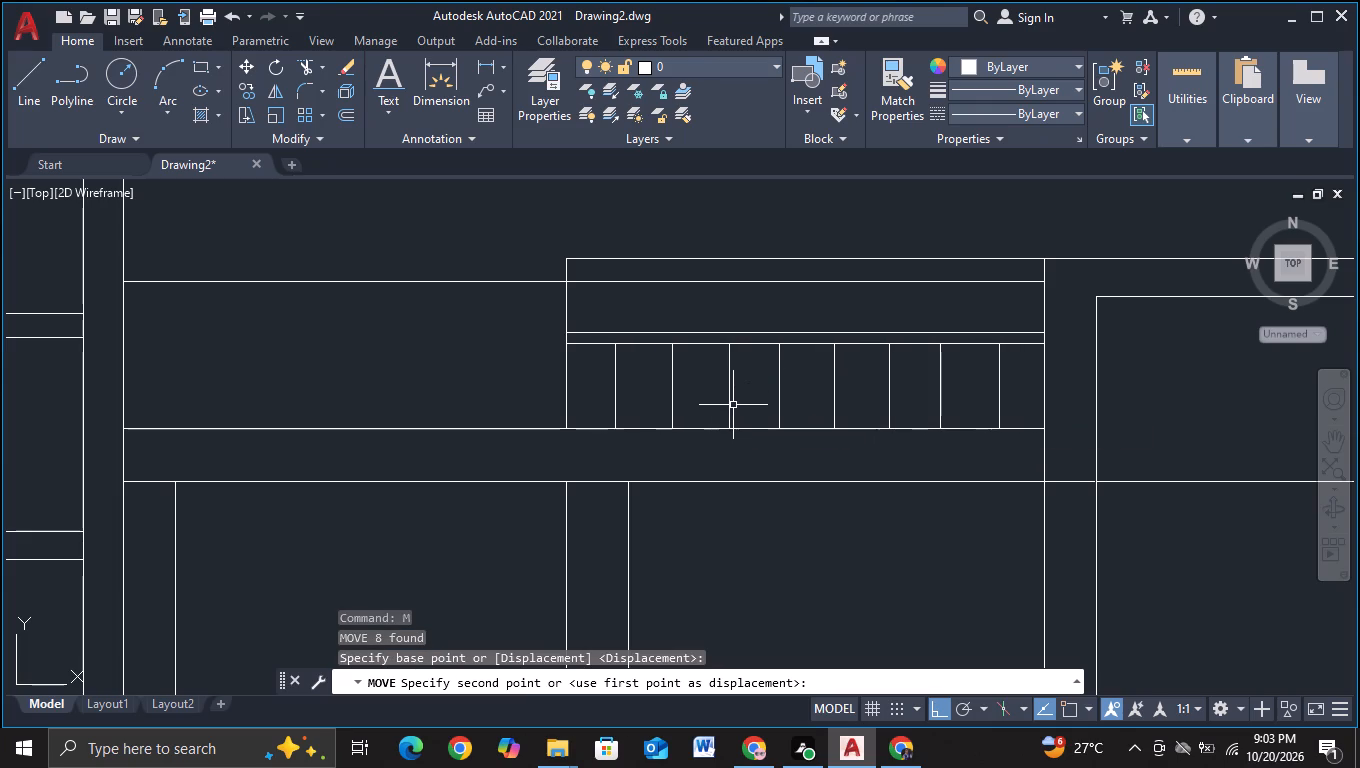
{"action": "scroll", "coordinate": [736, 411], "scroll_direction": "down", "scroll_amount": 2}
{"action": "middle_click_drag", "start_coordinate": [763, 482], "coordinate": [754, 444]}
{"action": "key", "text": "Escape"}
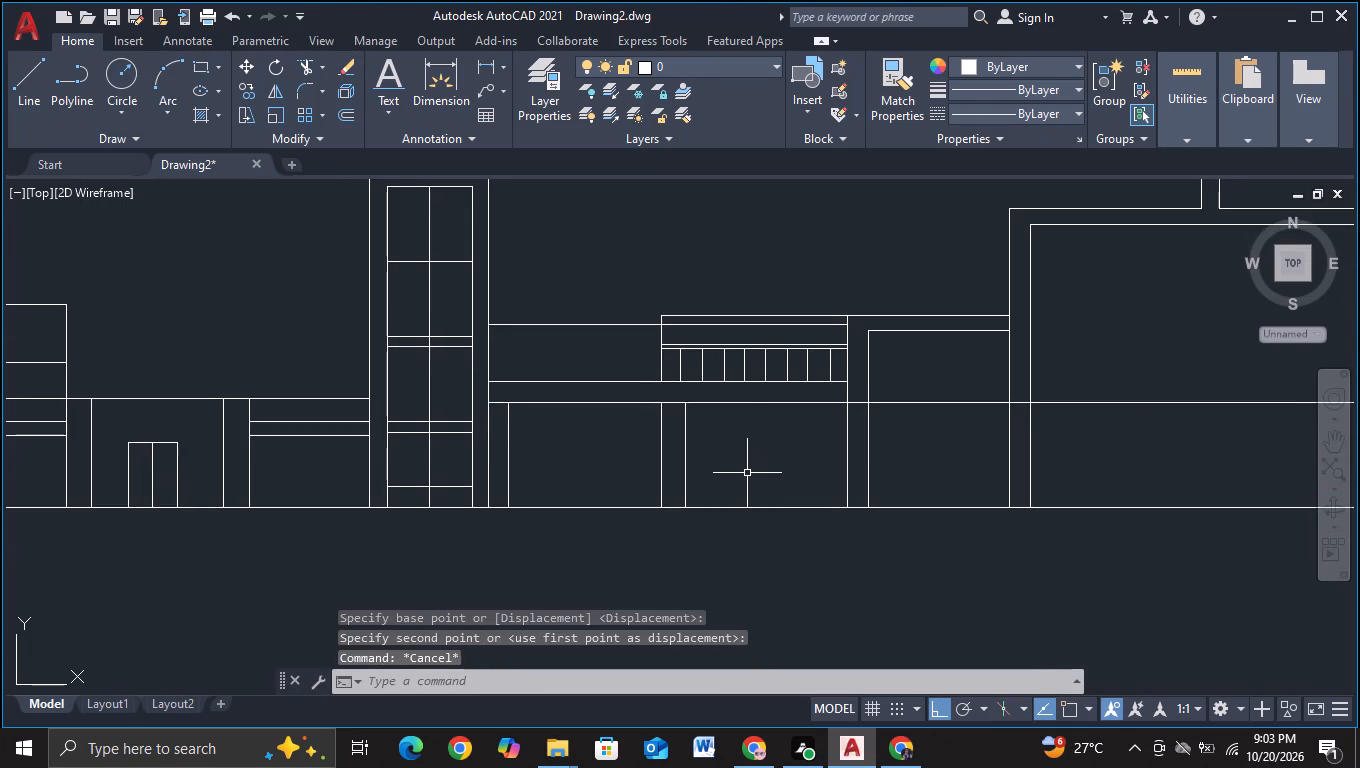
Draw a long horizontal from where the wing's roof line meets the tall outer block's left edge, rightward past the block's existing line ends.
{"action": "middle_click_drag", "start_coordinate": [747, 474], "coordinate": [640, 473]}
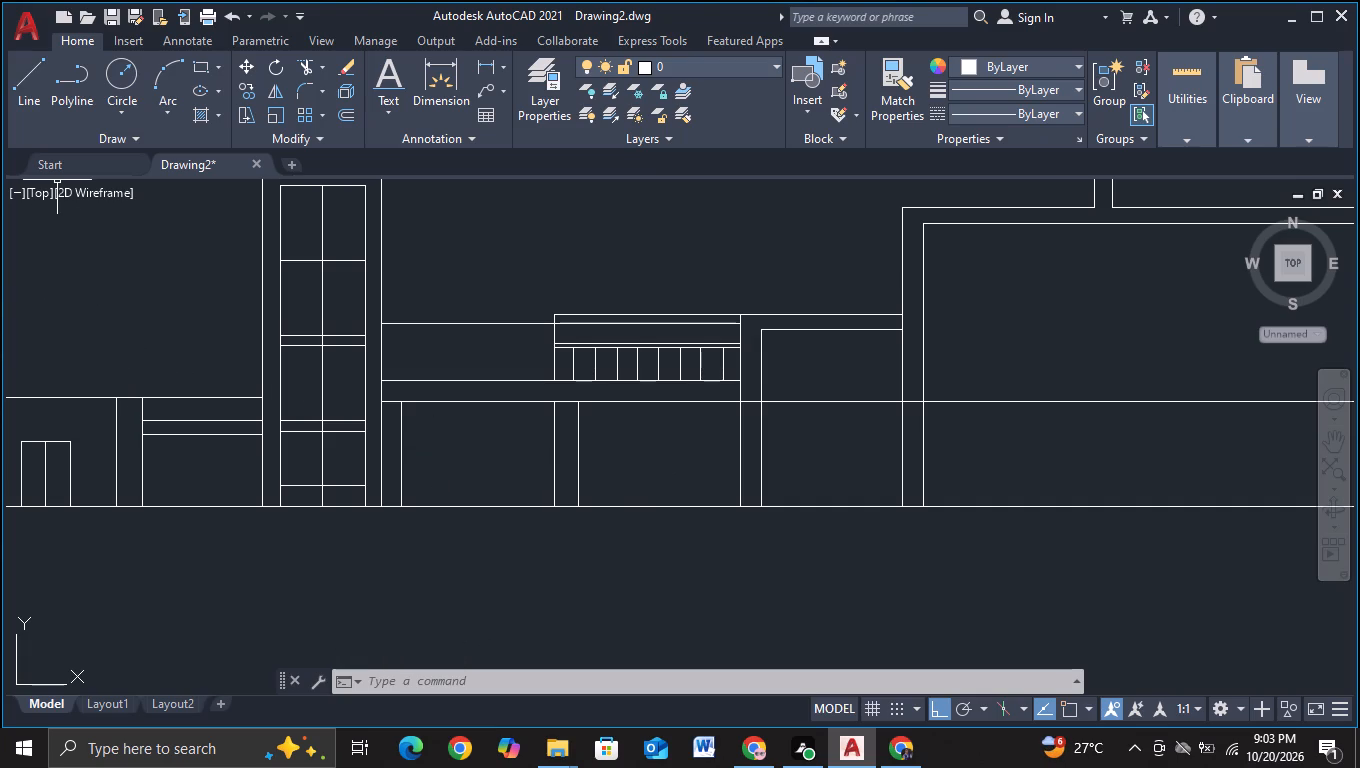
{"action": "left_click", "coordinate": [19, 104]}
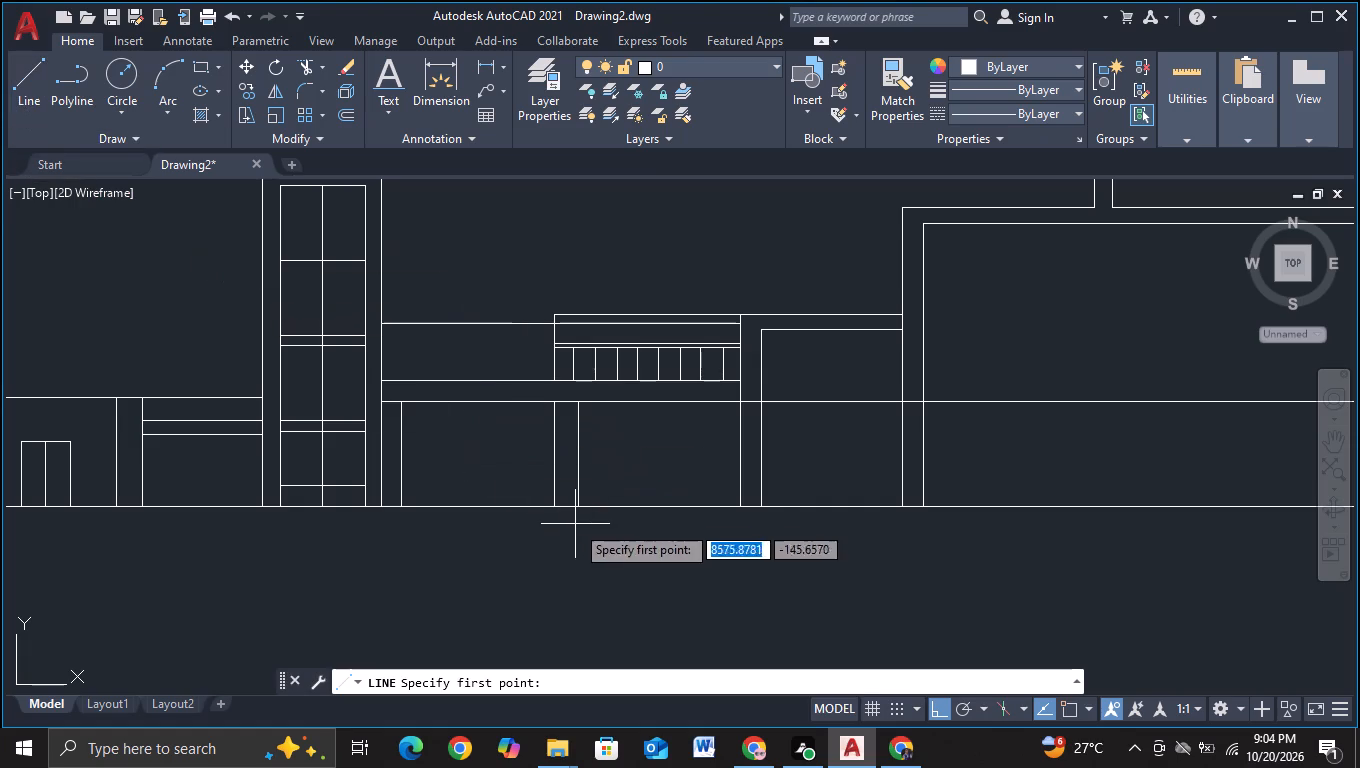
{"action": "middle_click_drag", "start_coordinate": [575, 546], "coordinate": [421, 546]}
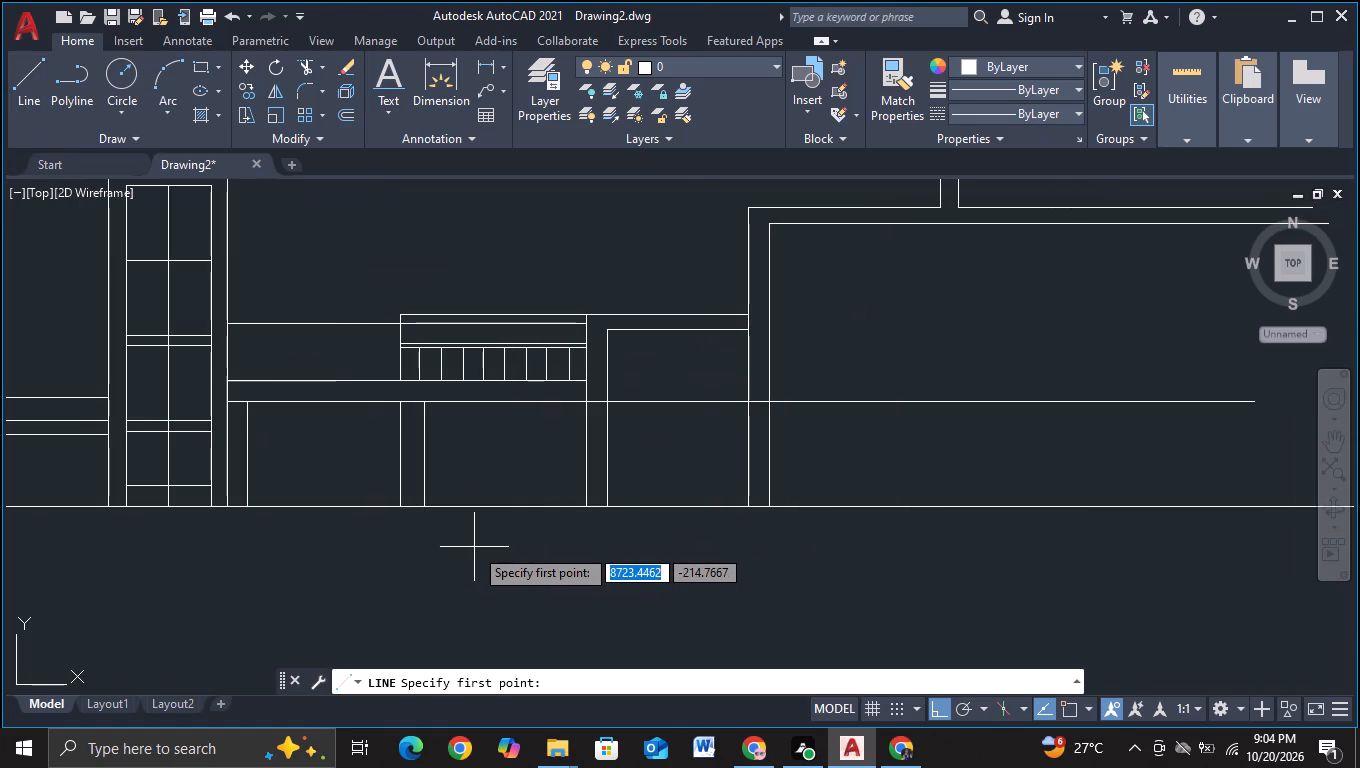
{"action": "middle_click_drag", "start_coordinate": [510, 548], "coordinate": [439, 562]}
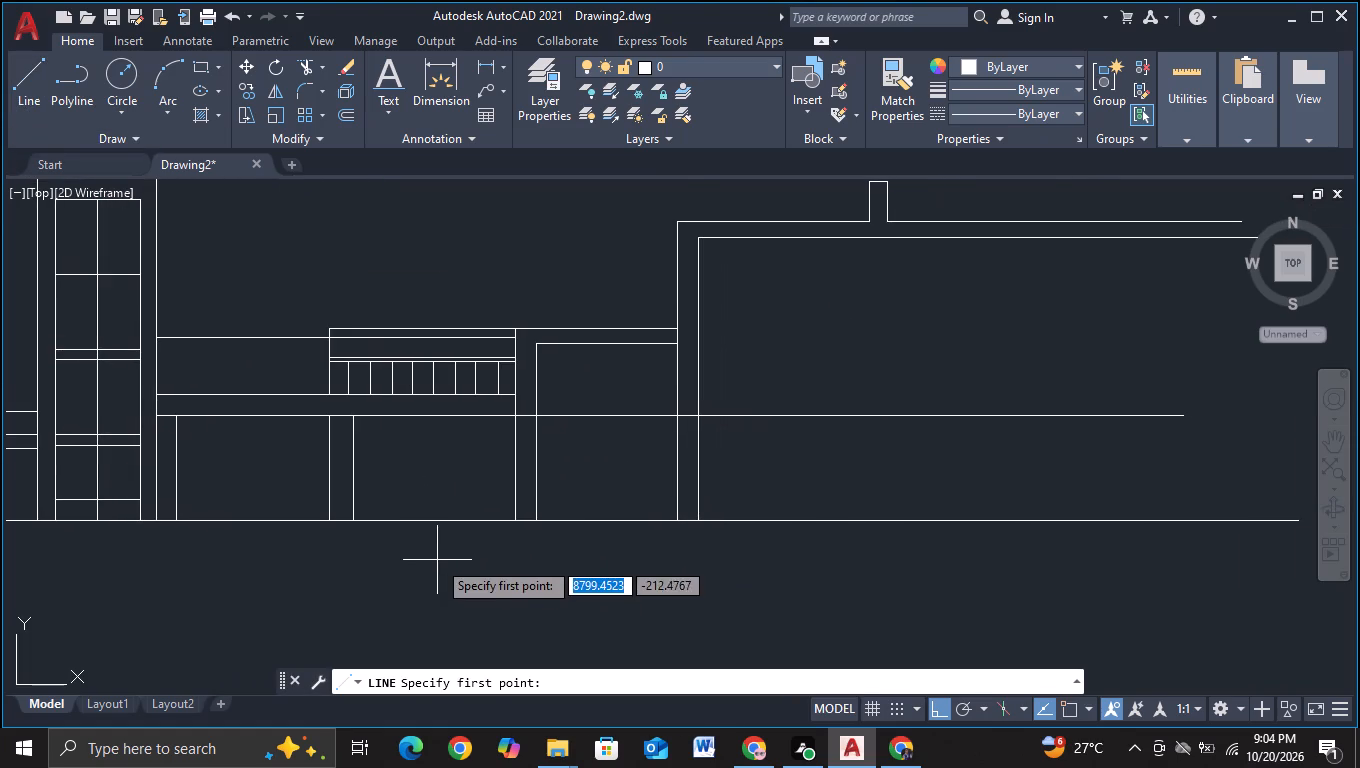
{"action": "middle_click_drag", "start_coordinate": [453, 557], "coordinate": [371, 552]}
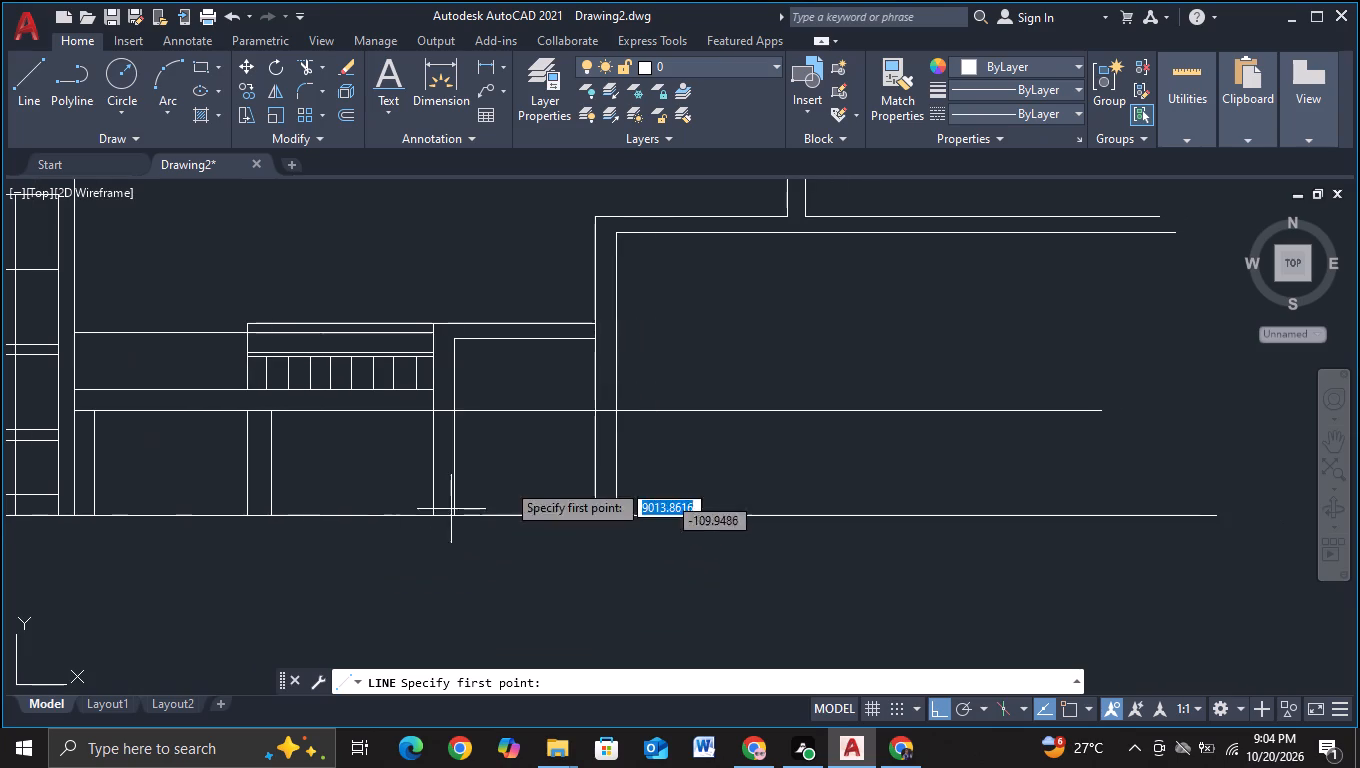
{"action": "key", "text": "F3"}
{"action": "left_click", "coordinate": [594, 324]}
{"action": "middle_click_drag", "start_coordinate": [1116, 385], "coordinate": [910, 386]}
{"action": "scroll", "coordinate": [910, 387], "scroll_direction": "down", "scroll_amount": 1}
{"action": "middle_click_drag", "start_coordinate": [913, 389], "coordinate": [719, 392]}
{"action": "left_click_drag", "start_coordinate": [728, 389], "coordinate": [779, 393]}
{"action": "left_click", "coordinate": [826, 393]}
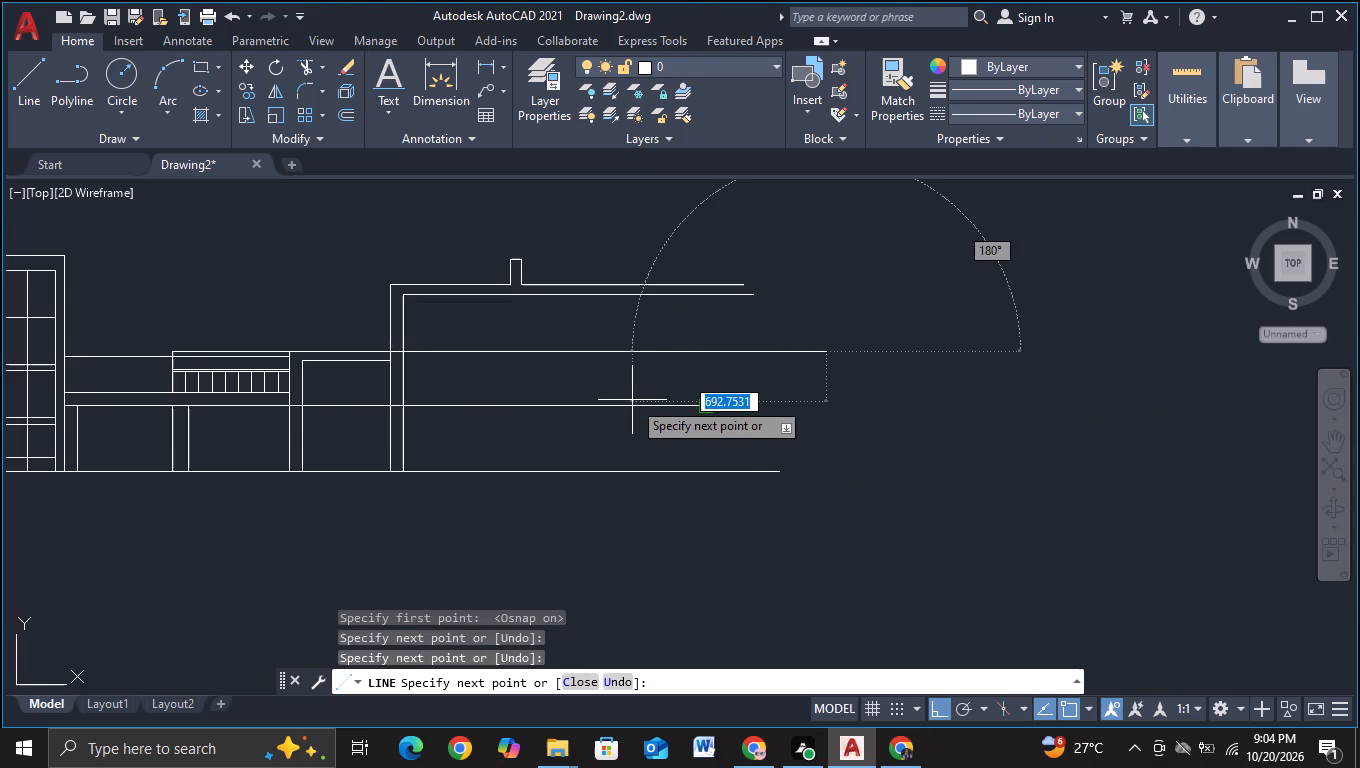
{"action": "key", "text": "Escape"}
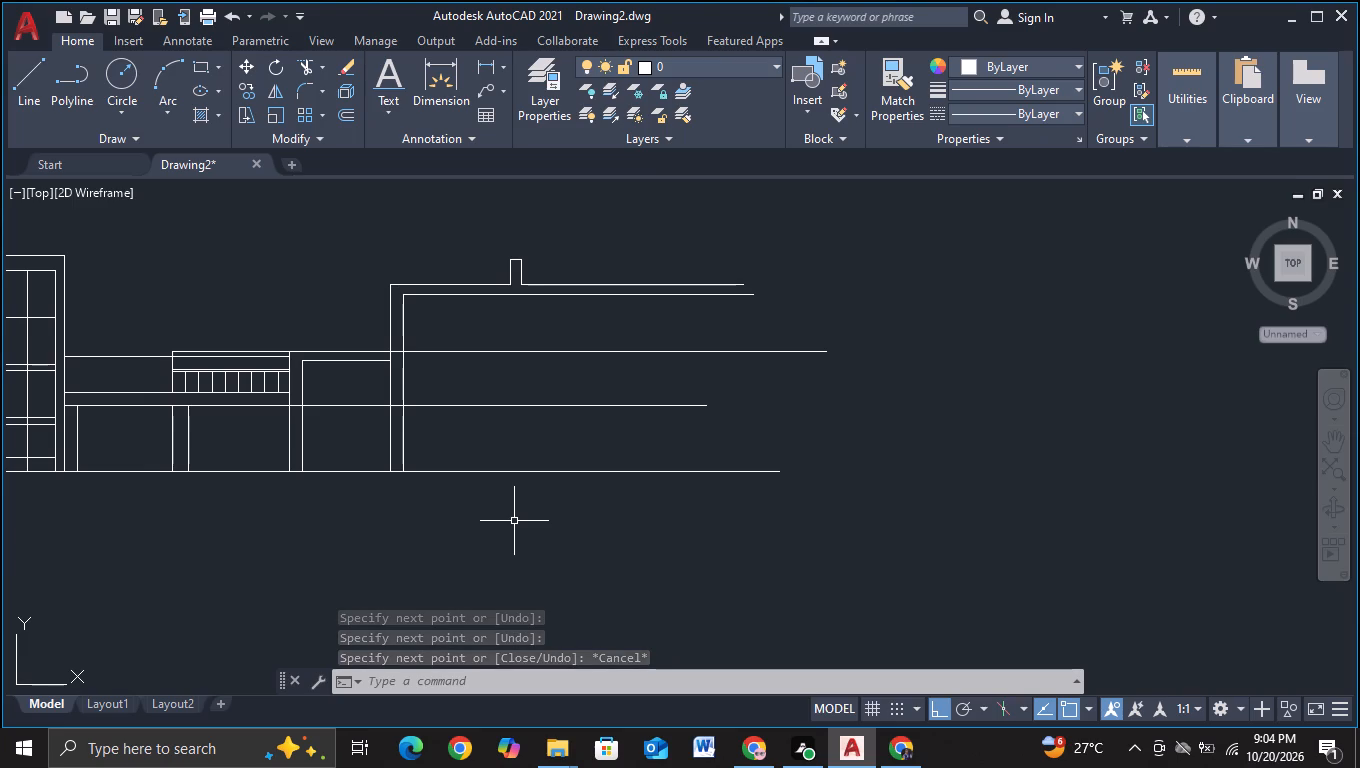
Draw a horizontal from the right end of the tower's lowest crossbar, rightward across the stepped wing's ground-floor bays.
{"action": "middle_click_drag", "start_coordinate": [477, 521], "coordinate": [739, 534]}
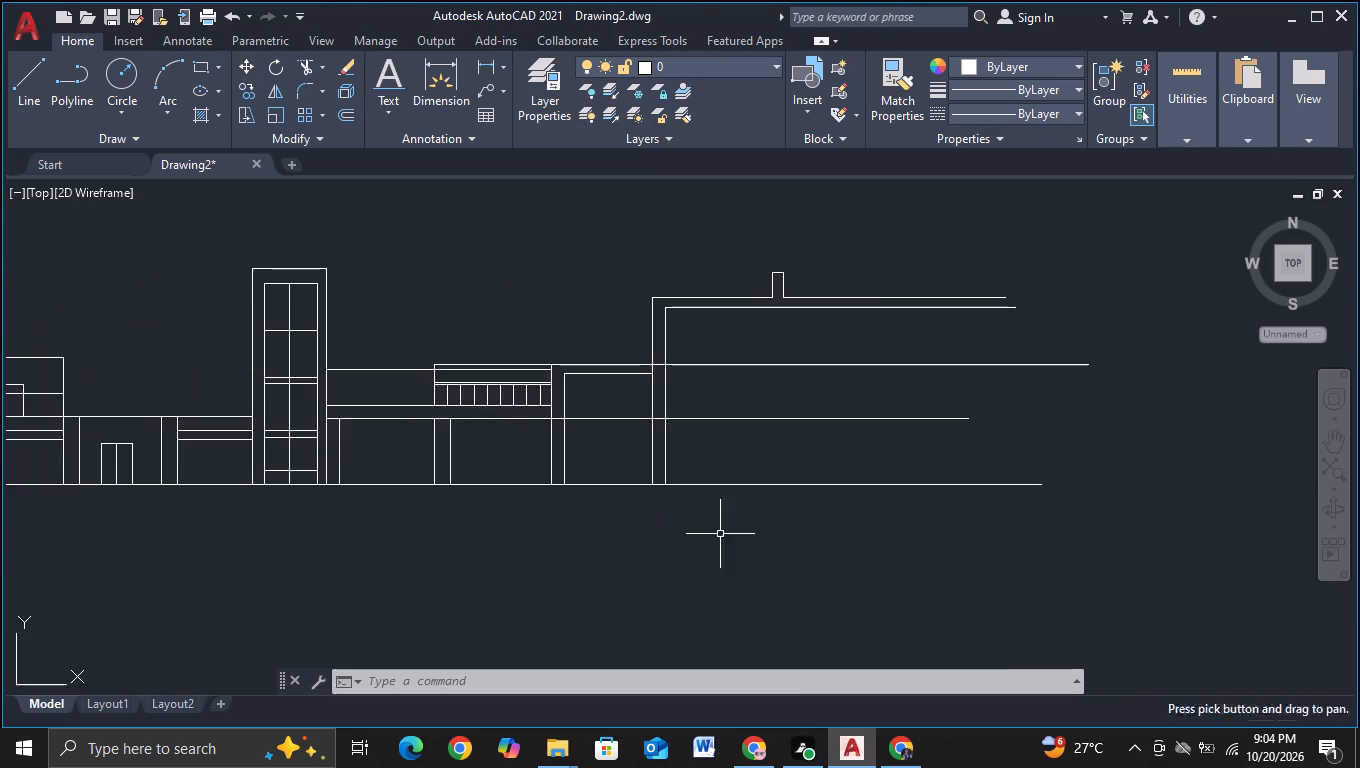
{"action": "middle_click_drag", "start_coordinate": [487, 550], "coordinate": [607, 471]}
{"action": "left_click", "coordinate": [20, 107]}
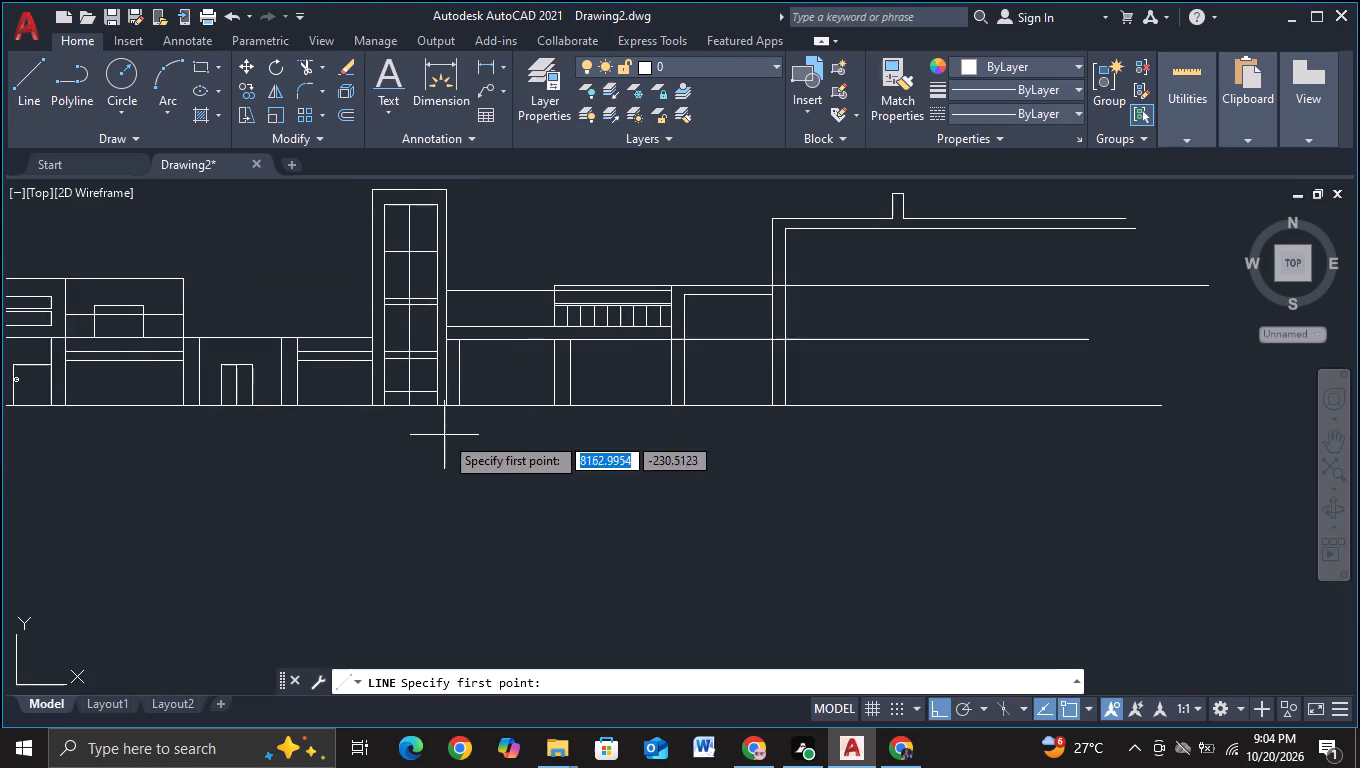
{"action": "scroll", "coordinate": [448, 440], "scroll_direction": "up", "scroll_amount": 2}
{"action": "middle_click_drag", "start_coordinate": [502, 481], "coordinate": [498, 548]}
{"action": "scroll", "coordinate": [507, 539], "scroll_direction": "up", "scroll_amount": 1}
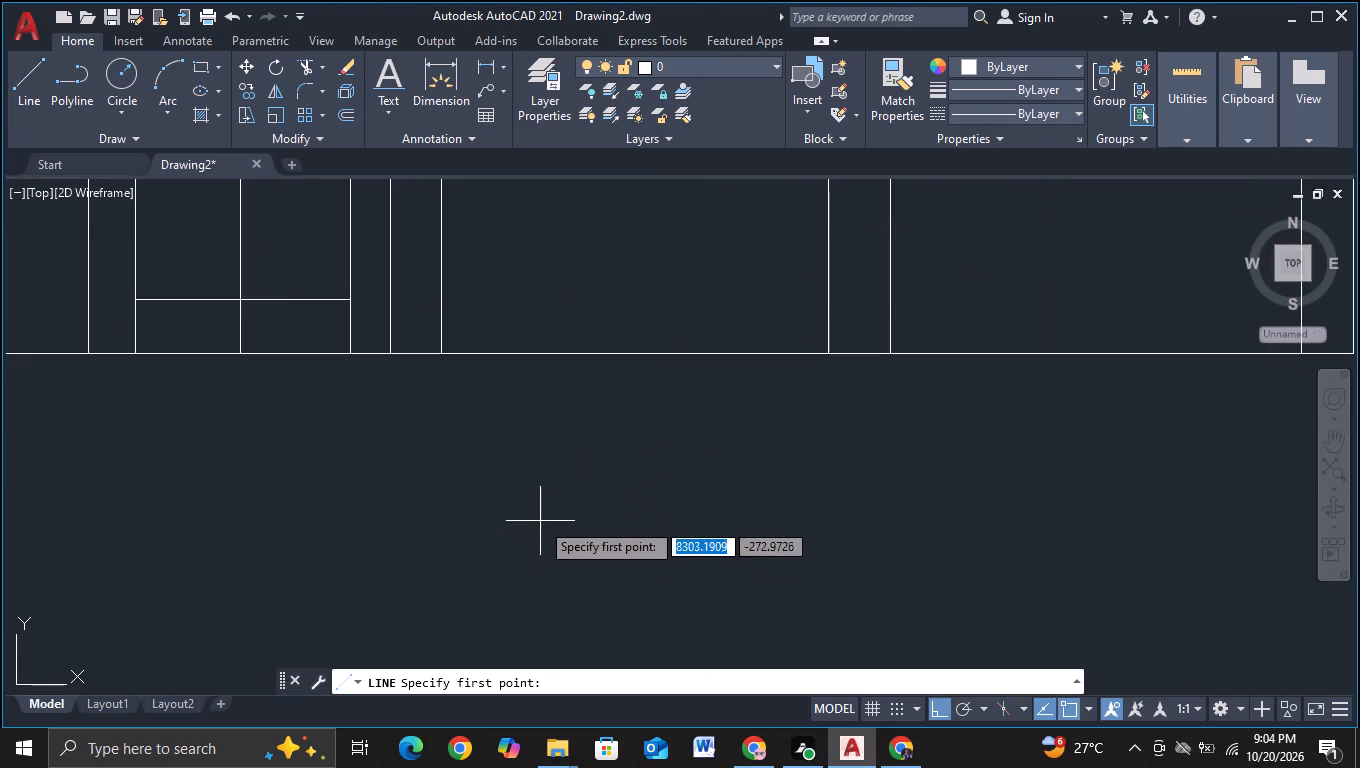
{"action": "middle_click_drag", "start_coordinate": [540, 521], "coordinate": [509, 548]}
{"action": "scroll", "coordinate": [506, 506], "scroll_direction": "down", "scroll_amount": 2}
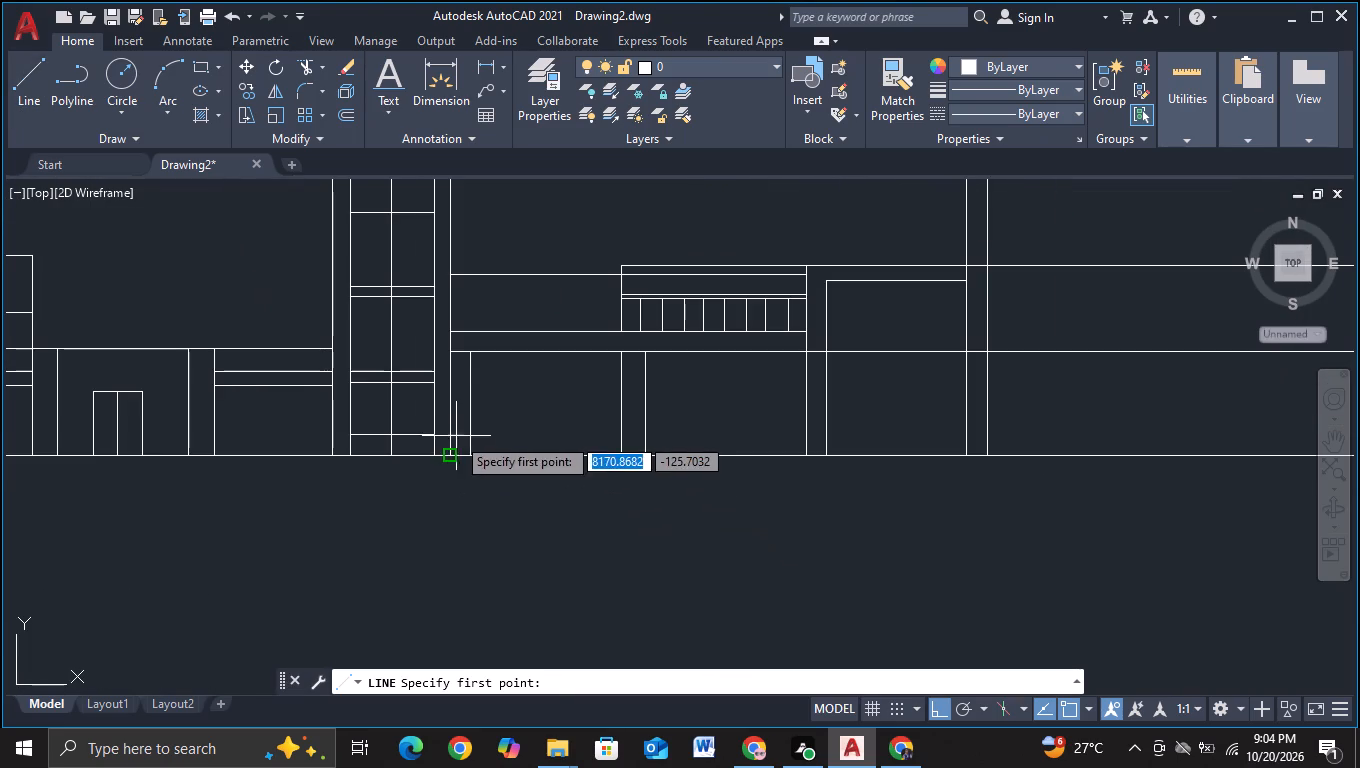
{"action": "left_click", "coordinate": [435, 435]}
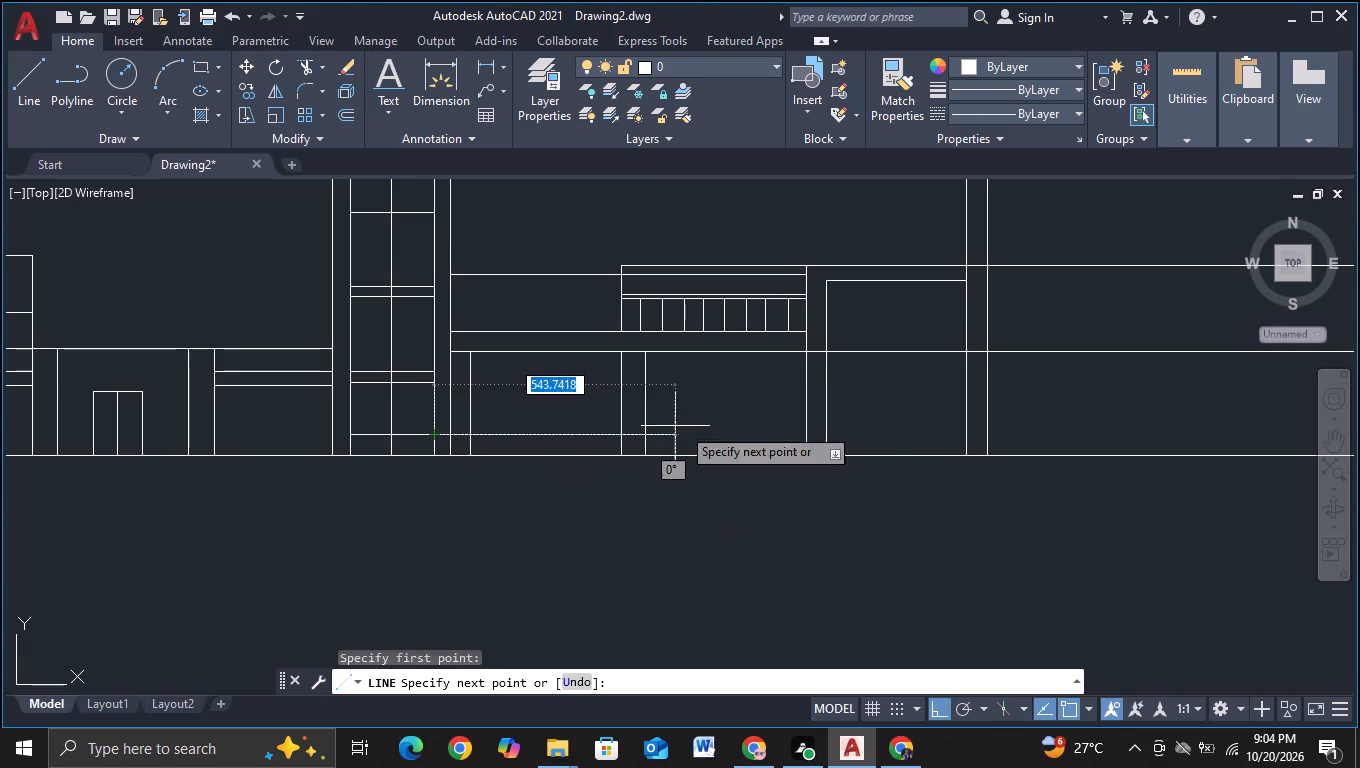
{"action": "left_click", "coordinate": [774, 415]}
{"action": "key", "text": "Escape"}
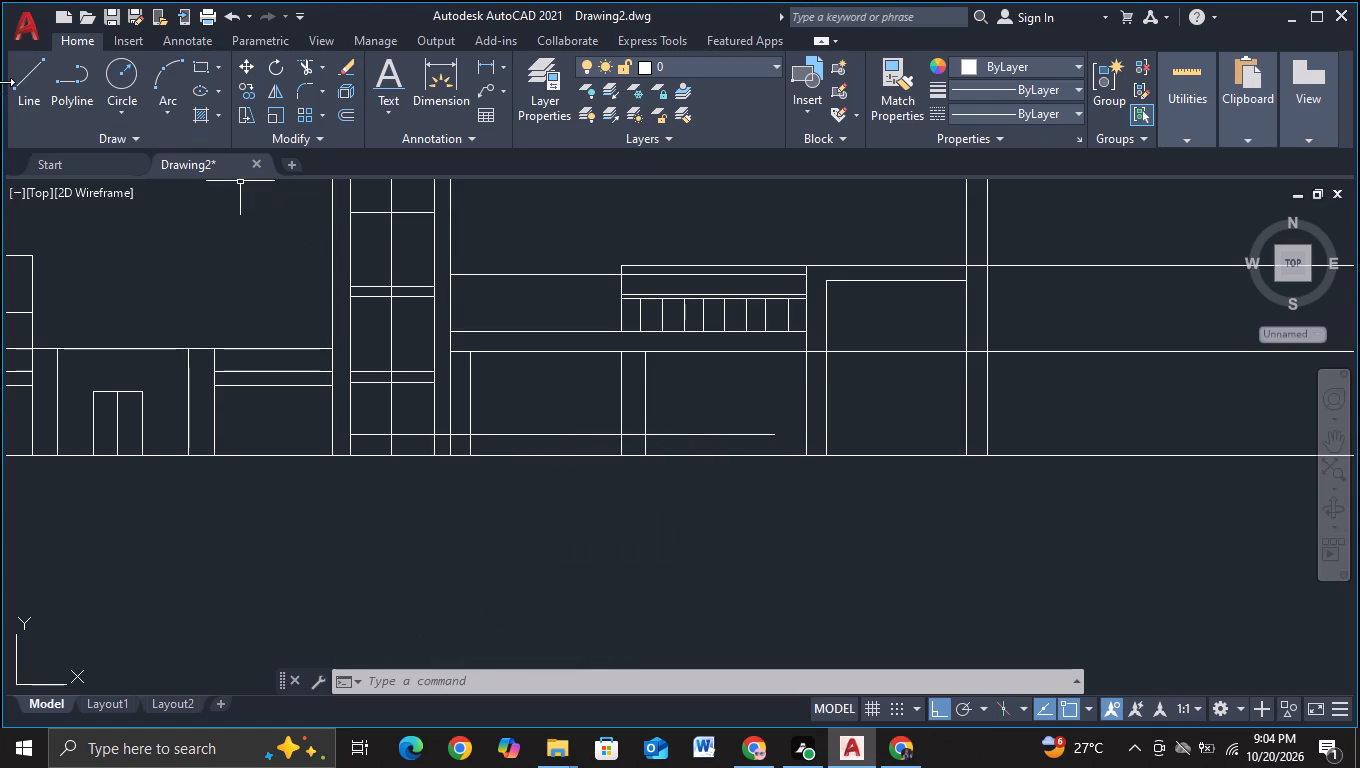
Continue the low horizontal from its free end rightward past the wing's next pair of verticals.
{"action": "left_click", "coordinate": [36, 90]}
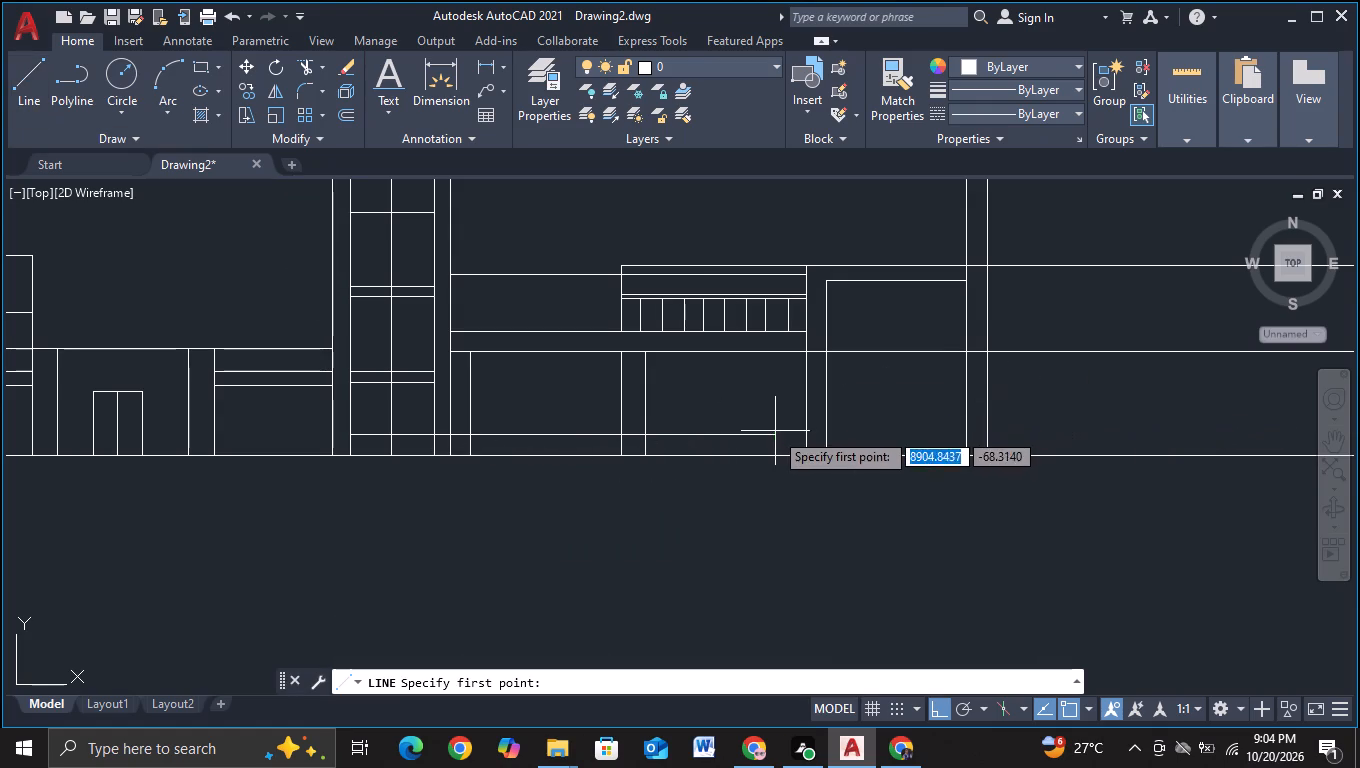
{"action": "left_click", "coordinate": [774, 431]}
{"action": "left_click", "coordinate": [896, 431]}
{"action": "key", "text": "Escape"}
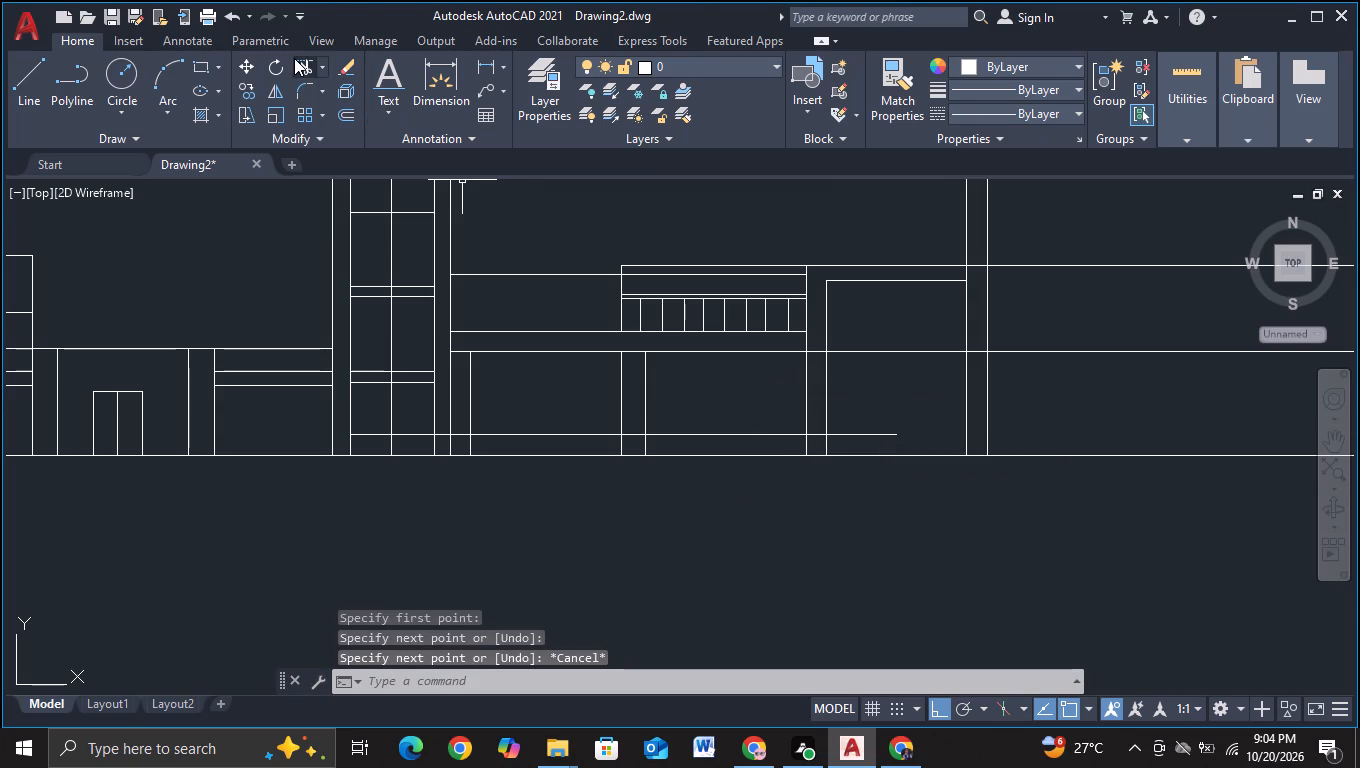
Trim the low horizontal at the tower edge, between the post lines and beyond the wing, leaving it only inside the two ground-floor bays.
{"action": "left_click", "coordinate": [297, 63]}
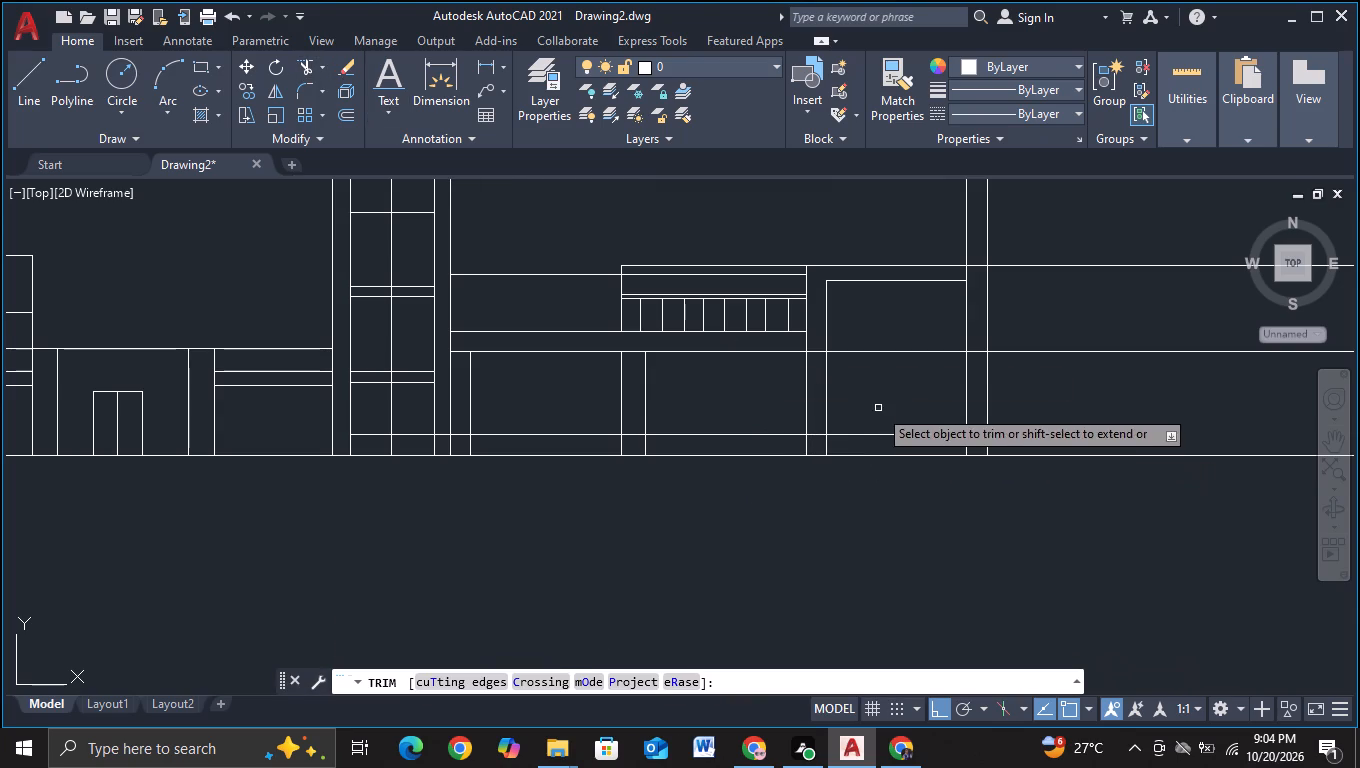
{"action": "left_click_drag", "start_coordinate": [878, 408], "coordinate": [878, 446]}
{"action": "left_click", "coordinate": [814, 434]}
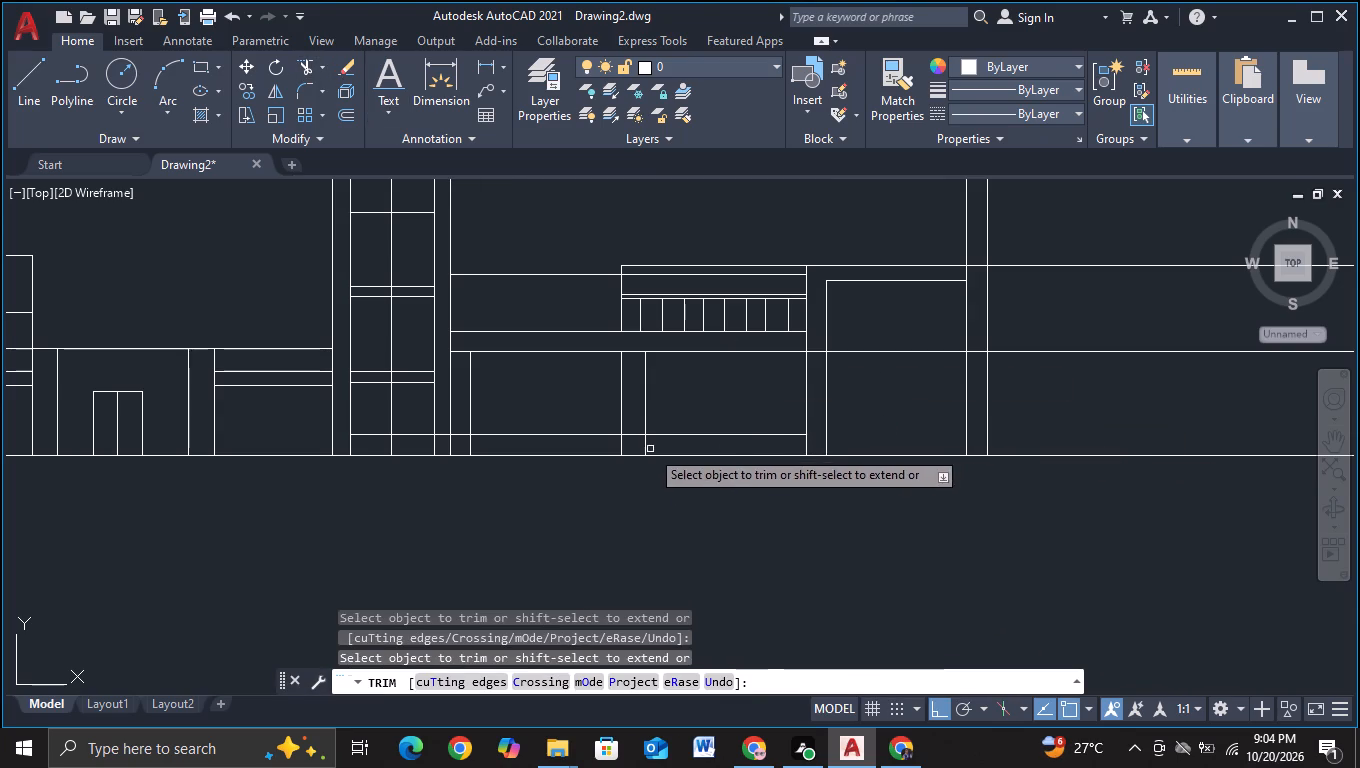
{"action": "left_click", "coordinate": [640, 435]}
{"action": "scroll", "coordinate": [449, 437], "scroll_direction": "up", "scroll_amount": 2}
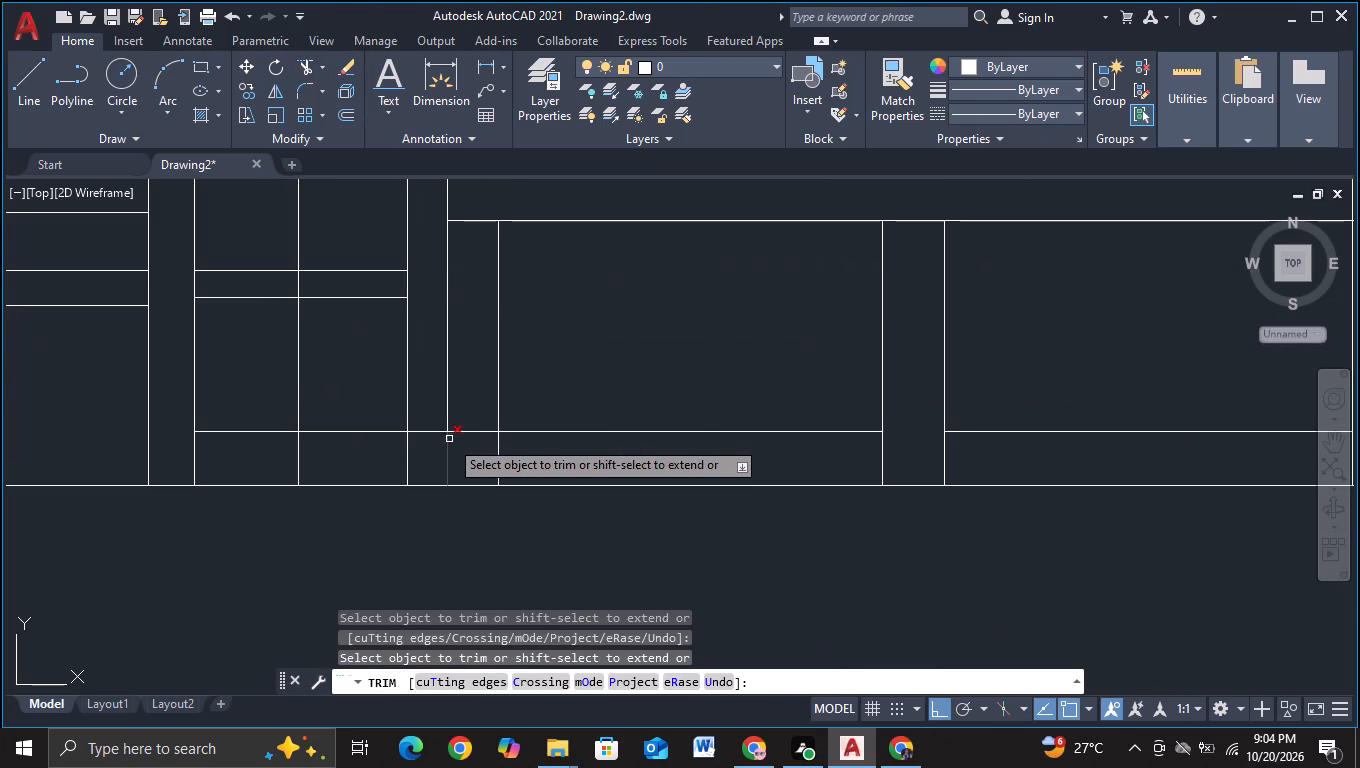
{"action": "scroll", "coordinate": [495, 424], "scroll_direction": "down", "scroll_amount": 2}
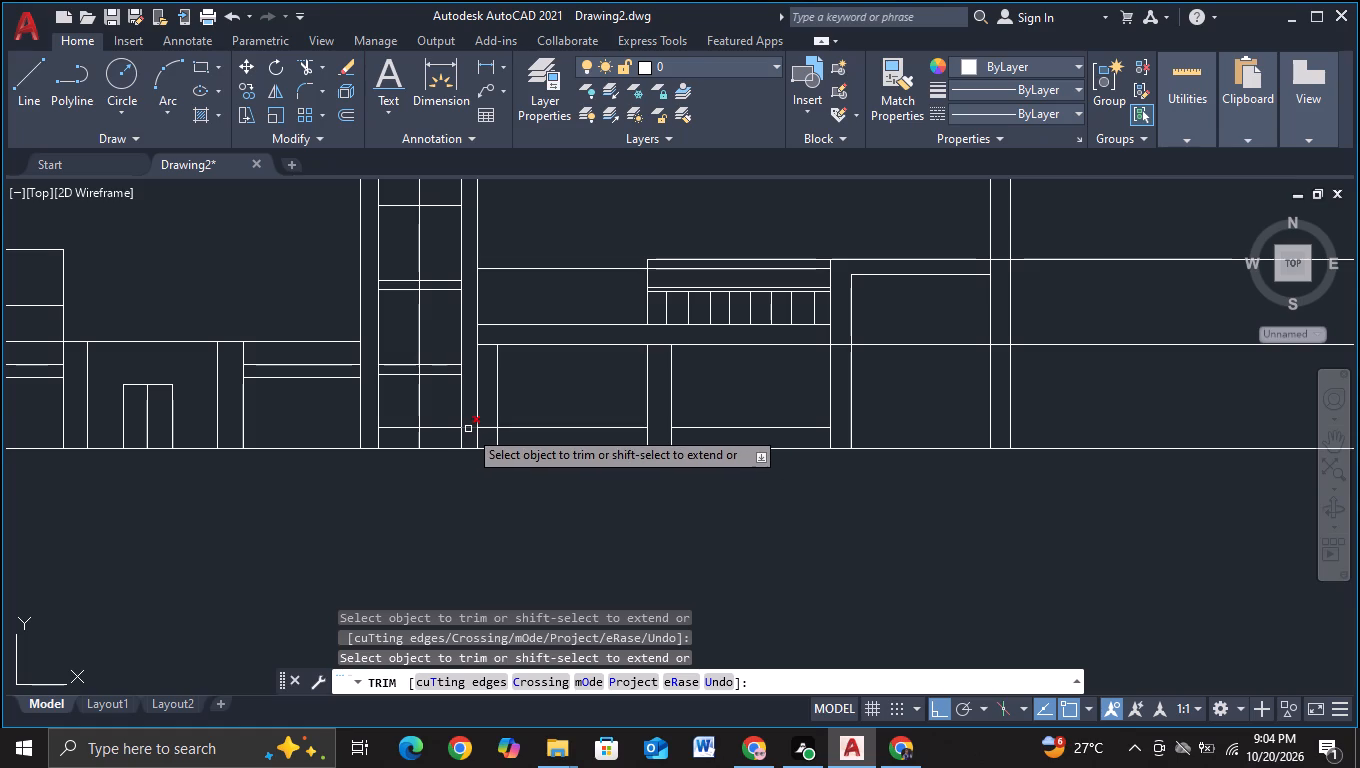
{"action": "left_click", "coordinate": [468, 429]}
{"action": "left_click", "coordinate": [489, 427]}
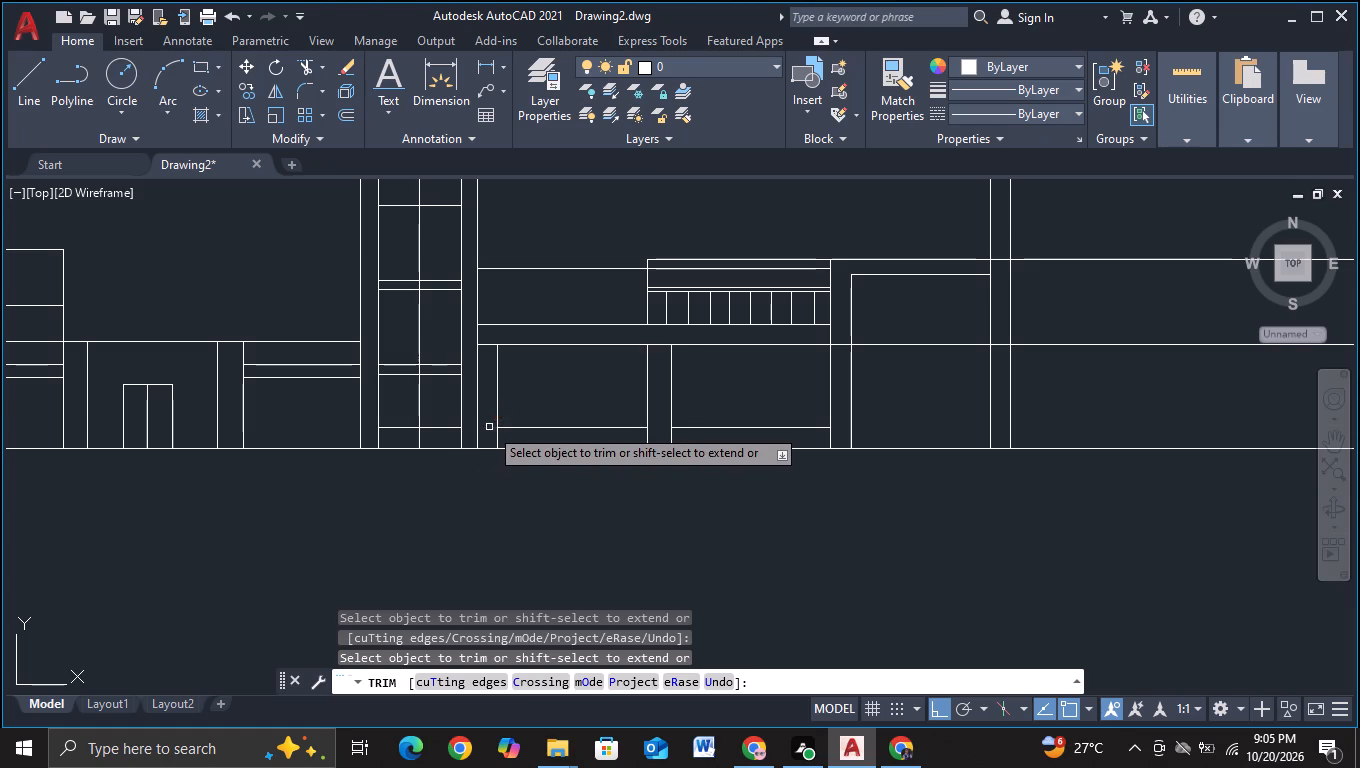
{"action": "scroll", "coordinate": [579, 478], "scroll_direction": "down", "scroll_amount": 1}
{"action": "key", "text": "Escape"}
Draw two short verticals crossing the low horizontal and the ground line within the first ground-floor bay beside the tower.
{"action": "scroll", "coordinate": [579, 485], "scroll_direction": "up", "scroll_amount": 2}
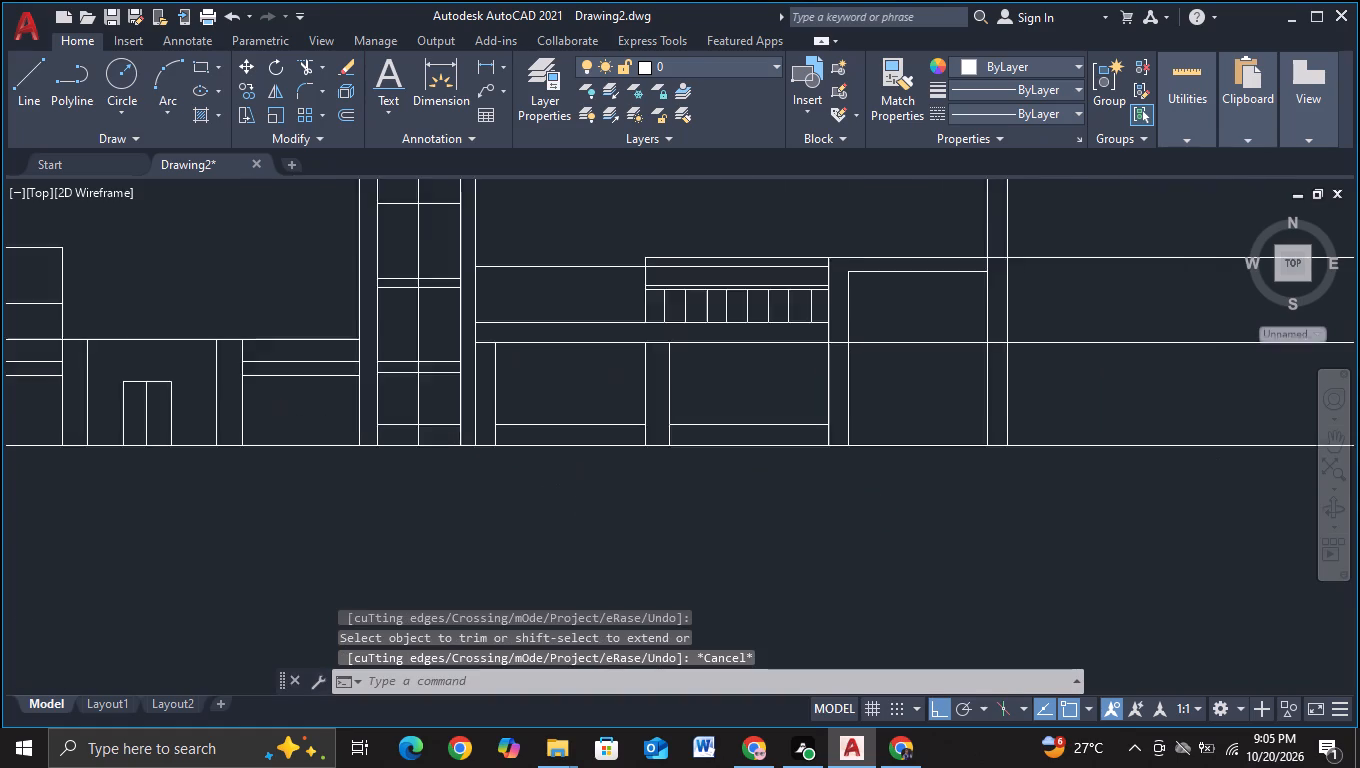
{"action": "left_click", "coordinate": [31, 108]}
{"action": "scroll", "coordinate": [348, 413], "scroll_direction": "up", "scroll_amount": 2}
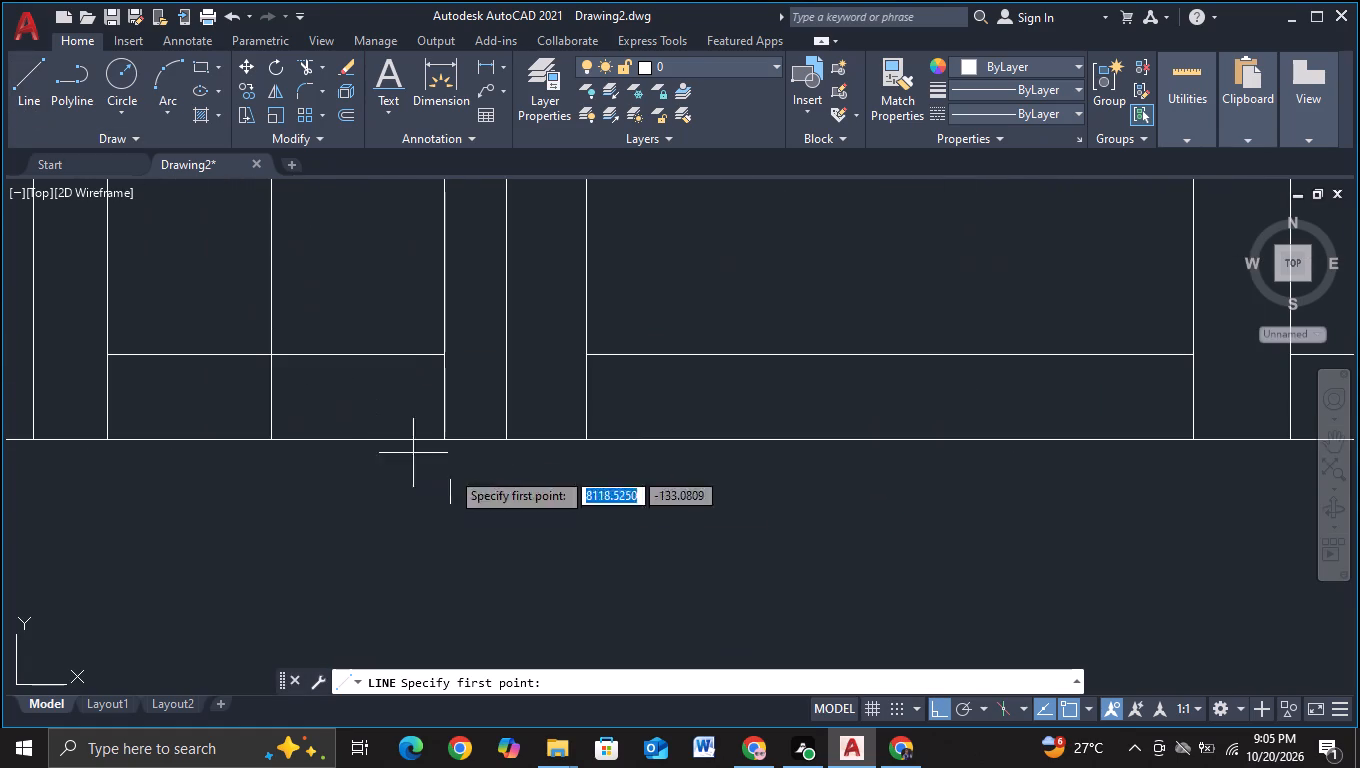
{"action": "left_click", "coordinate": [750, 480]}
{"action": "left_click", "coordinate": [768, 291]}
{"action": "key", "text": "Escape"}
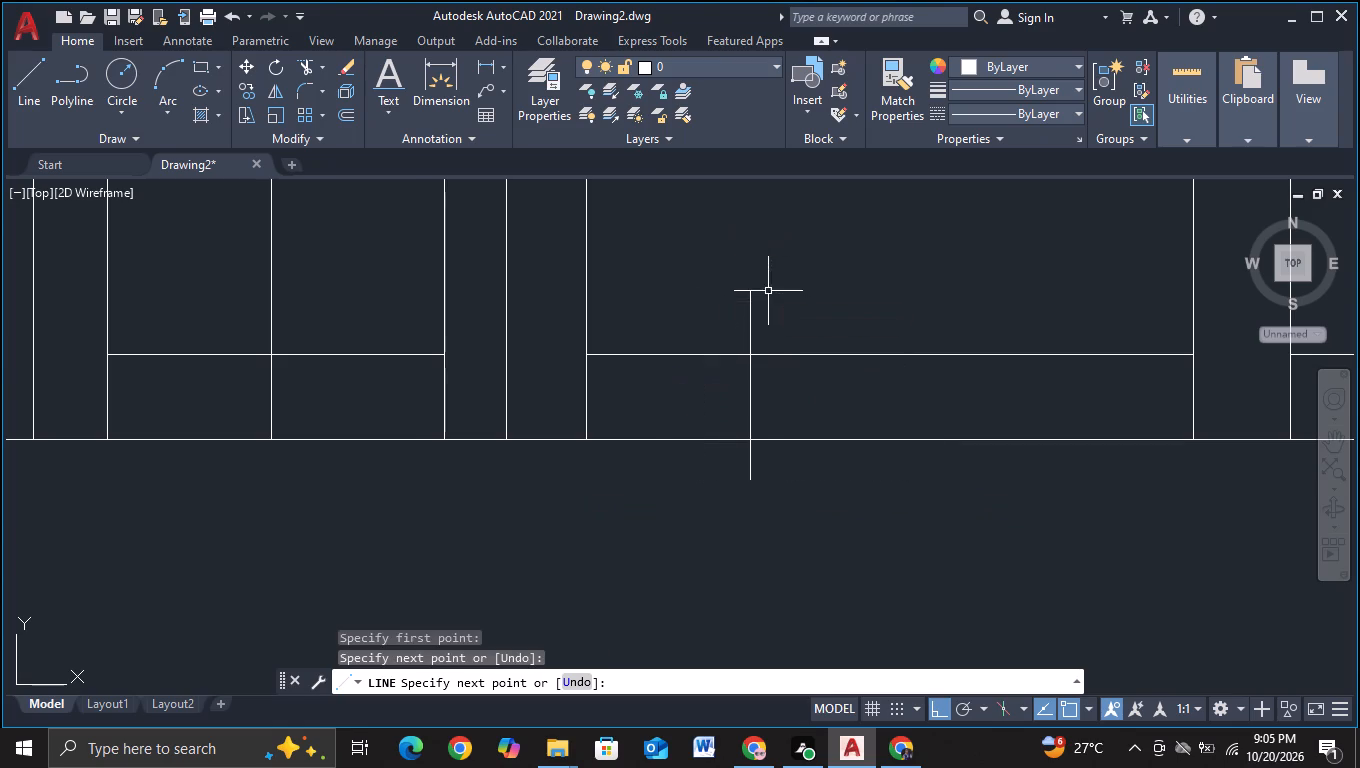
{"action": "left_click", "coordinate": [14, 106]}
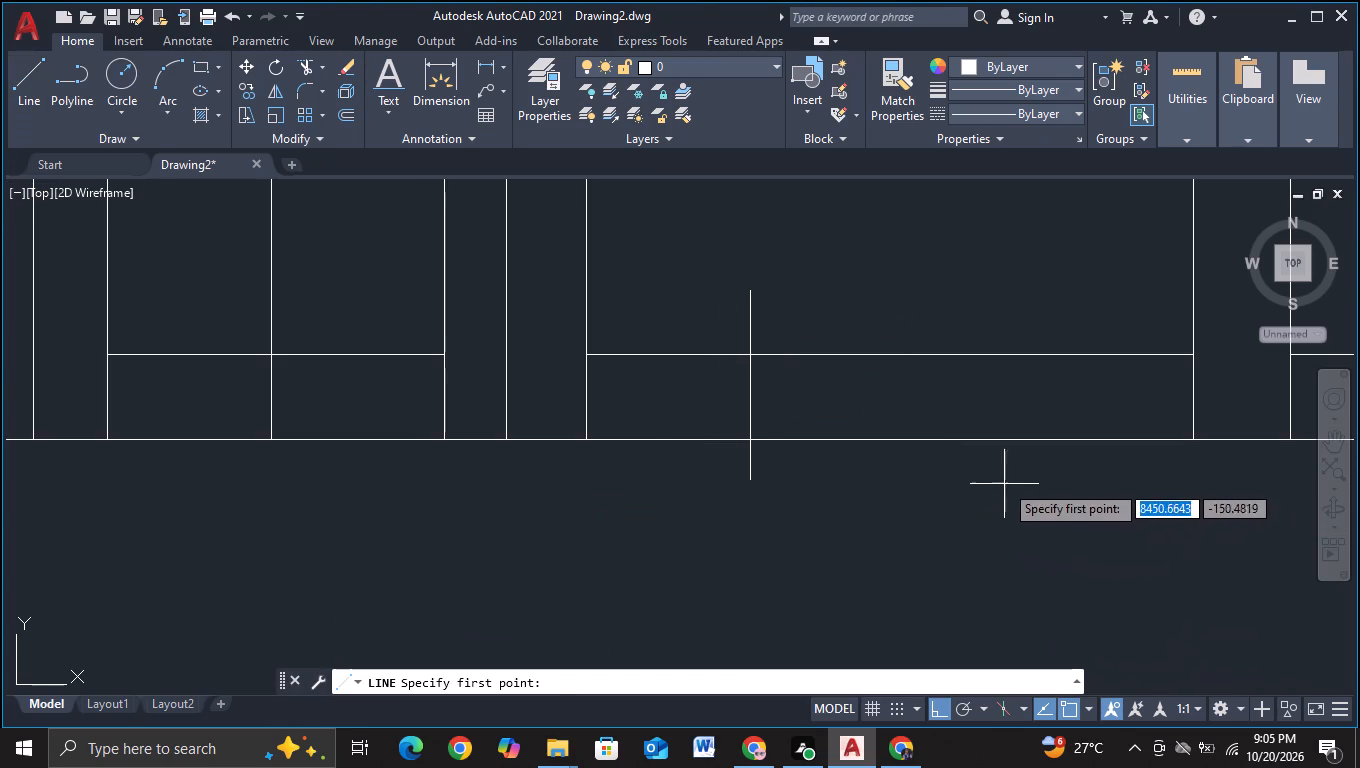
{"action": "left_click_drag", "start_coordinate": [1003, 480], "coordinate": [1001, 407]}
{"action": "left_click", "coordinate": [994, 314]}
{"action": "key", "text": "Escape"}
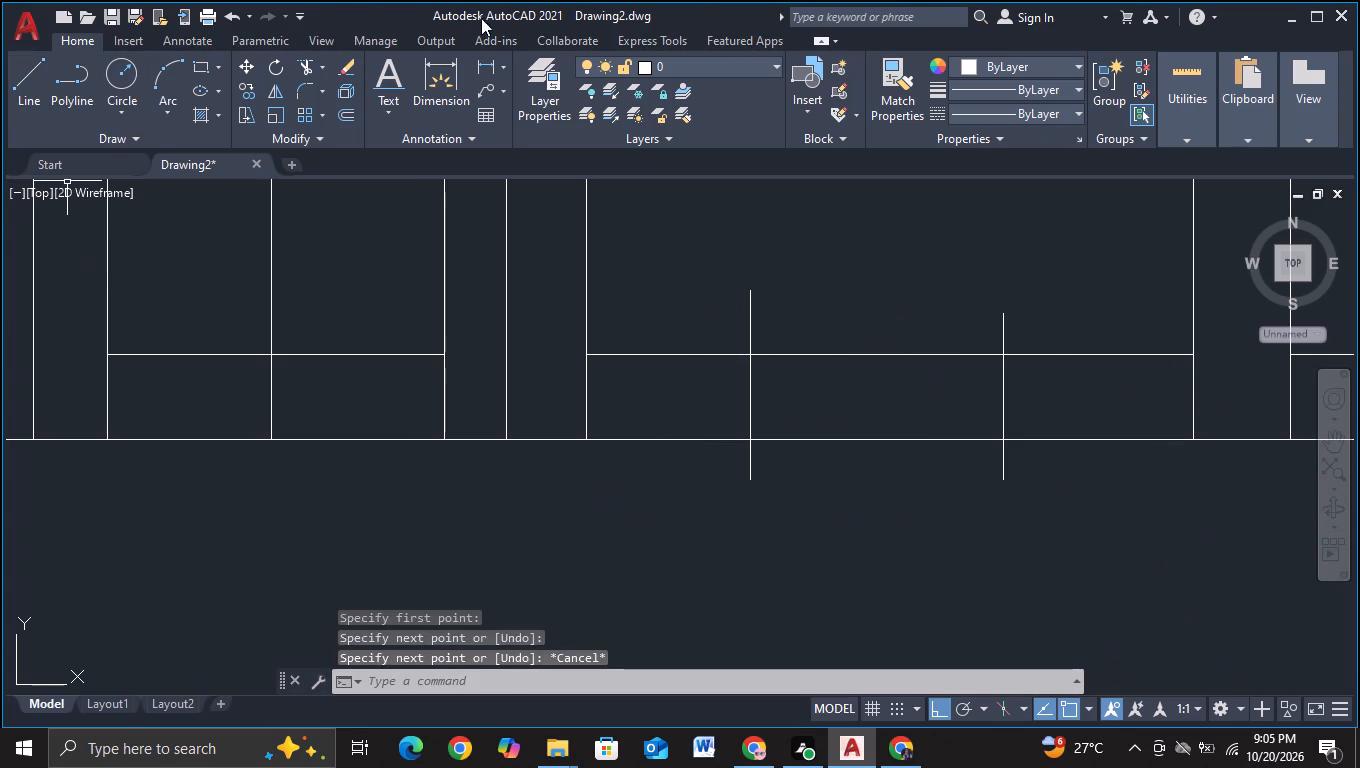
Trim both short verticals above the low horizontal and below the ground line.
{"action": "left_click", "coordinate": [300, 58]}
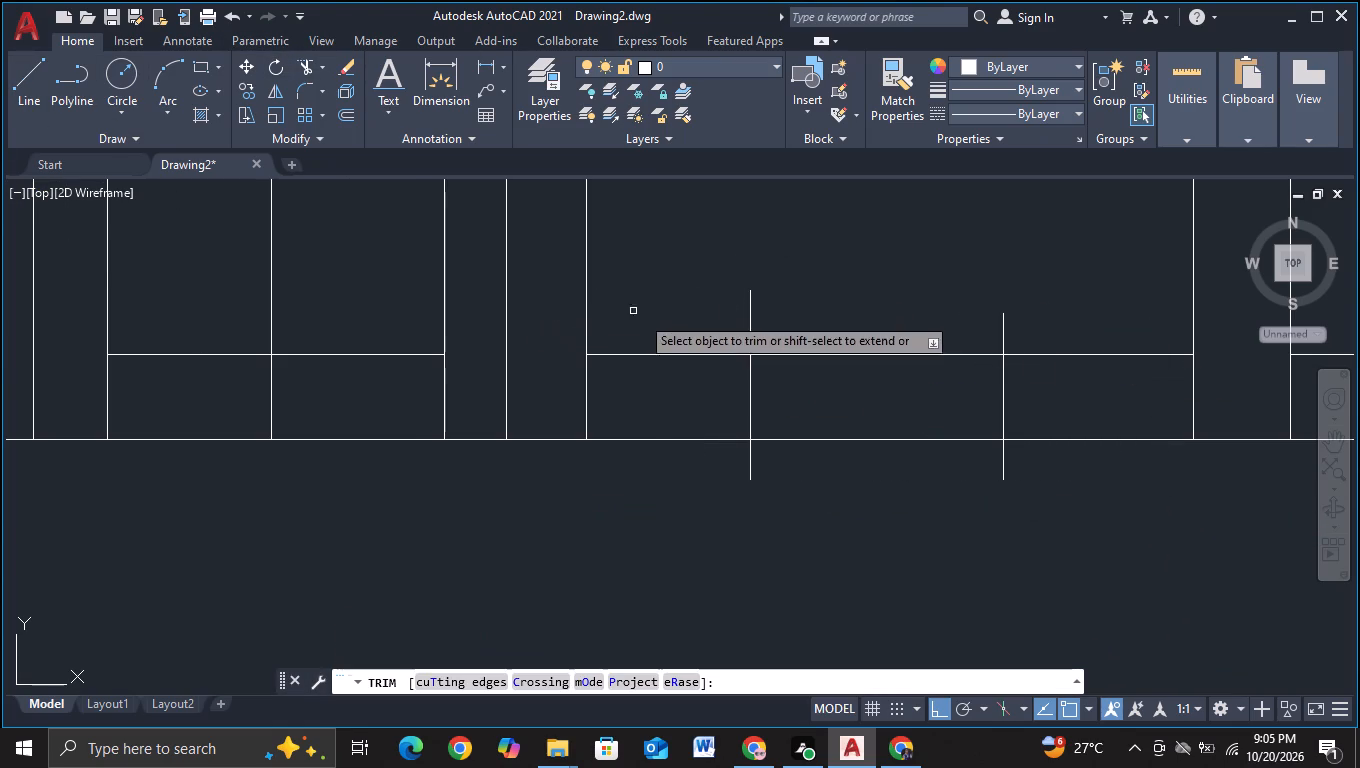
{"action": "left_click_drag", "start_coordinate": [713, 323], "coordinate": [1032, 335]}
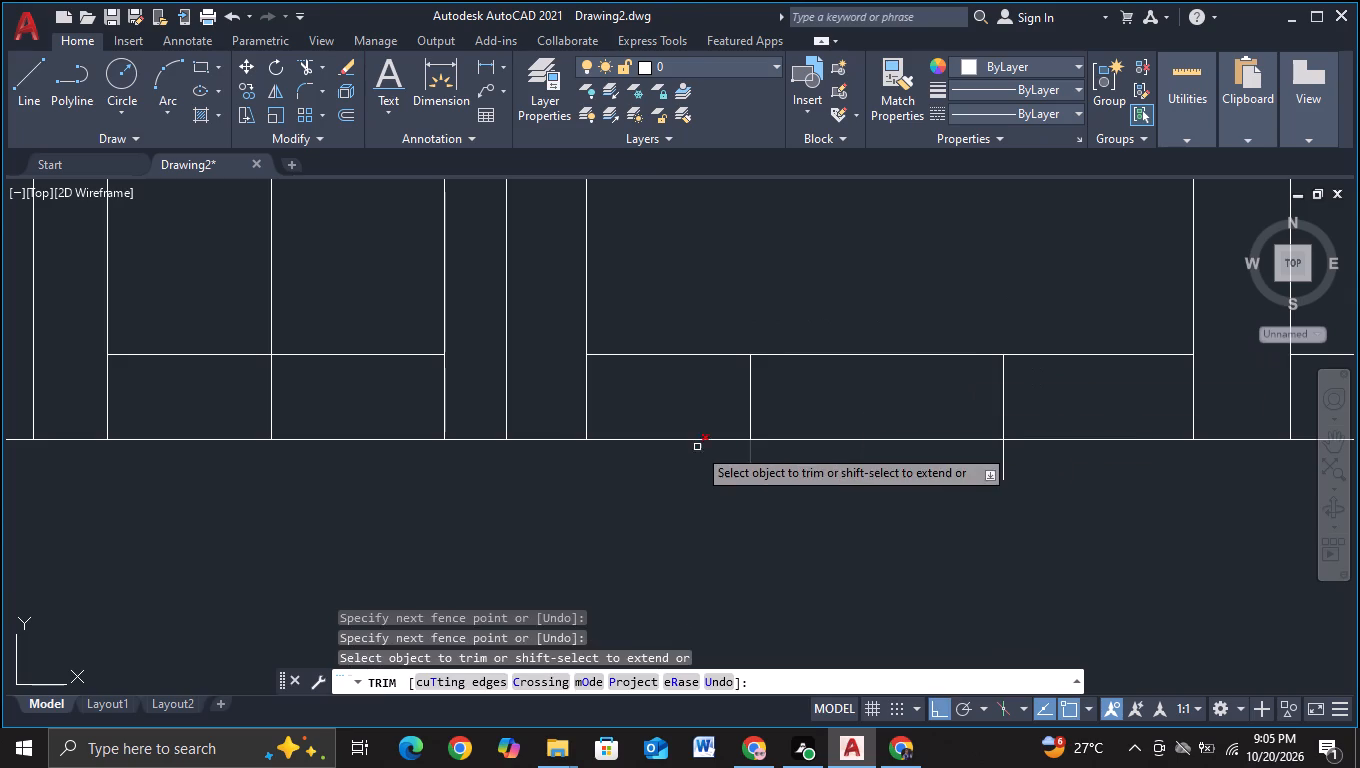
{"action": "left_click_drag", "start_coordinate": [685, 449], "coordinate": [1053, 476]}
{"action": "scroll", "coordinate": [1013, 502], "scroll_direction": "down", "scroll_amount": 1}
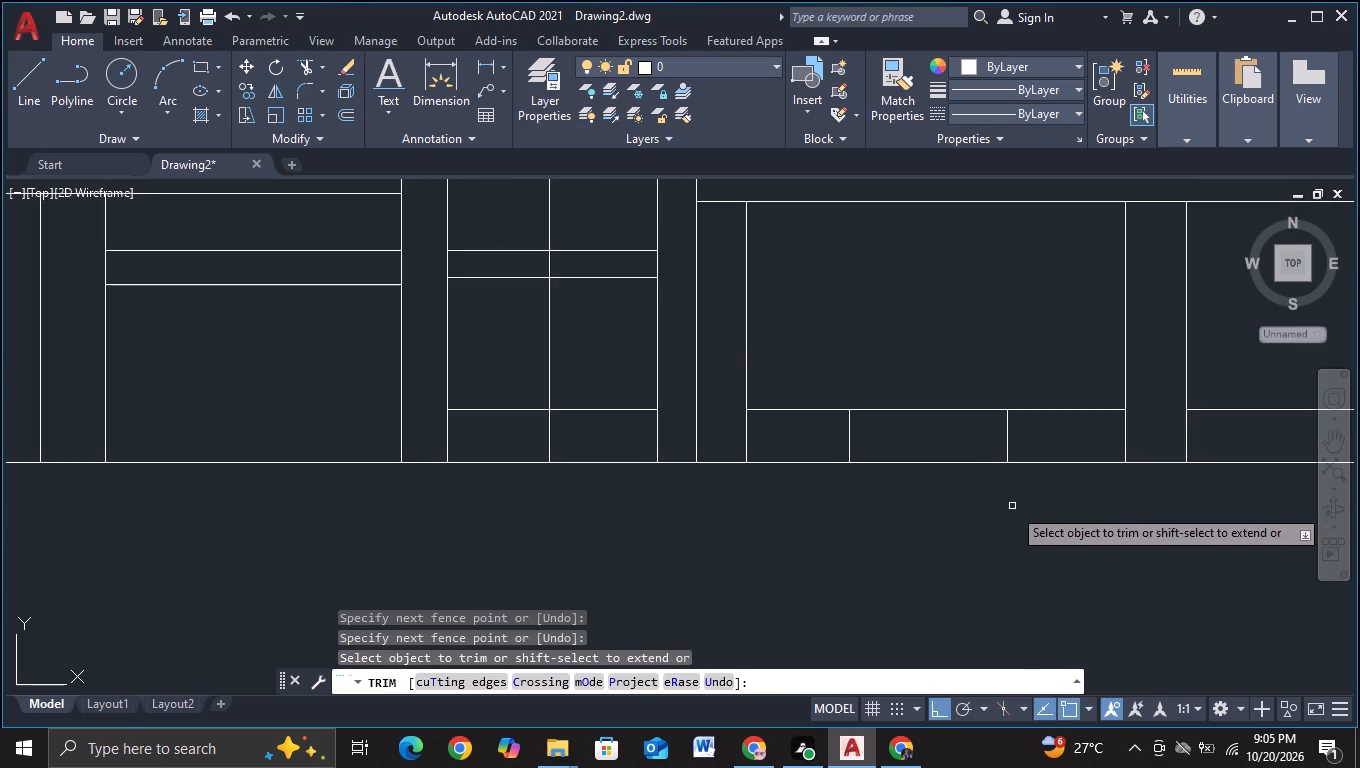
{"action": "middle_click_drag", "start_coordinate": [1030, 541], "coordinate": [829, 534]}
{"action": "key", "text": "Escape"}
Draw a horizontal across the two short verticals, a little below the bay's low horizontal, overshooting both sides.
{"action": "scroll", "coordinate": [803, 526], "scroll_direction": "up", "scroll_amount": 1}
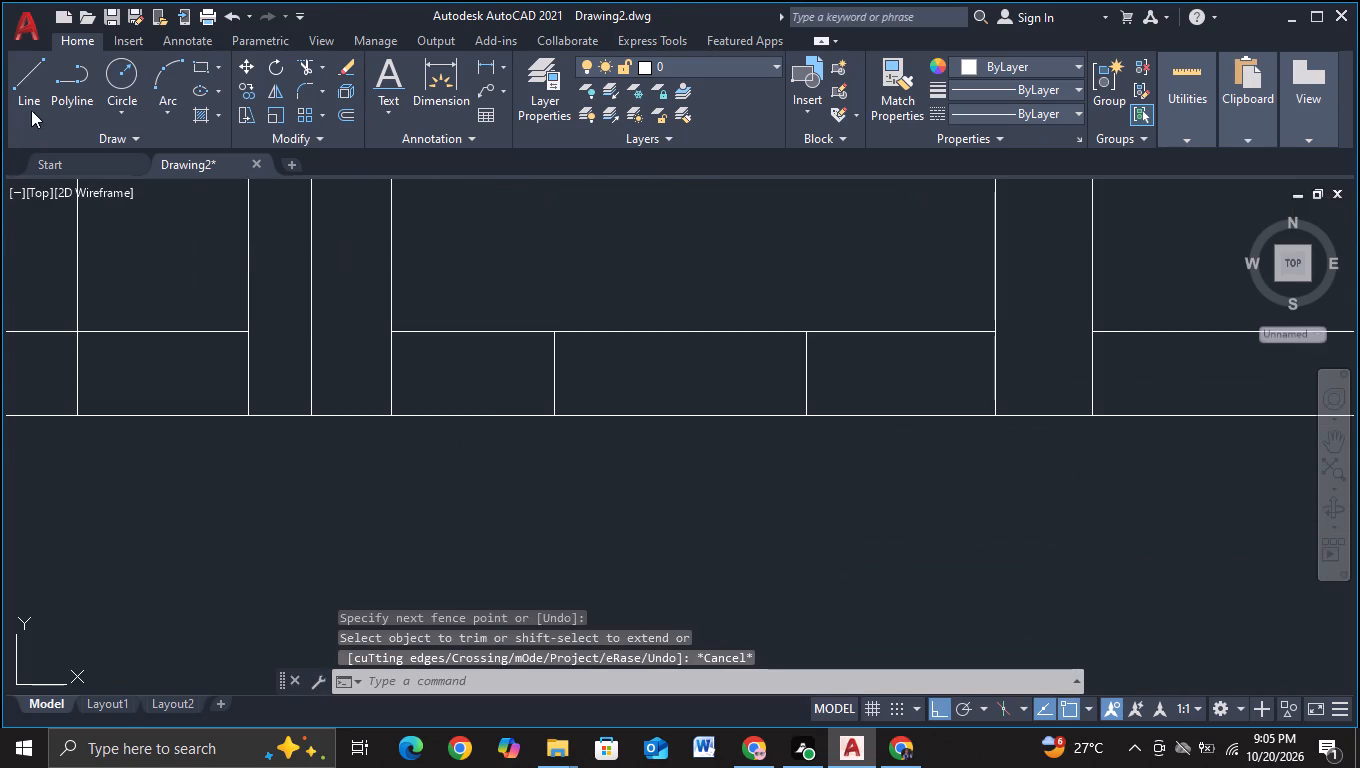
{"action": "left_click", "coordinate": [31, 110]}
{"action": "scroll", "coordinate": [481, 328], "scroll_direction": "up", "scroll_amount": 1}
{"action": "left_click", "coordinate": [546, 369]}
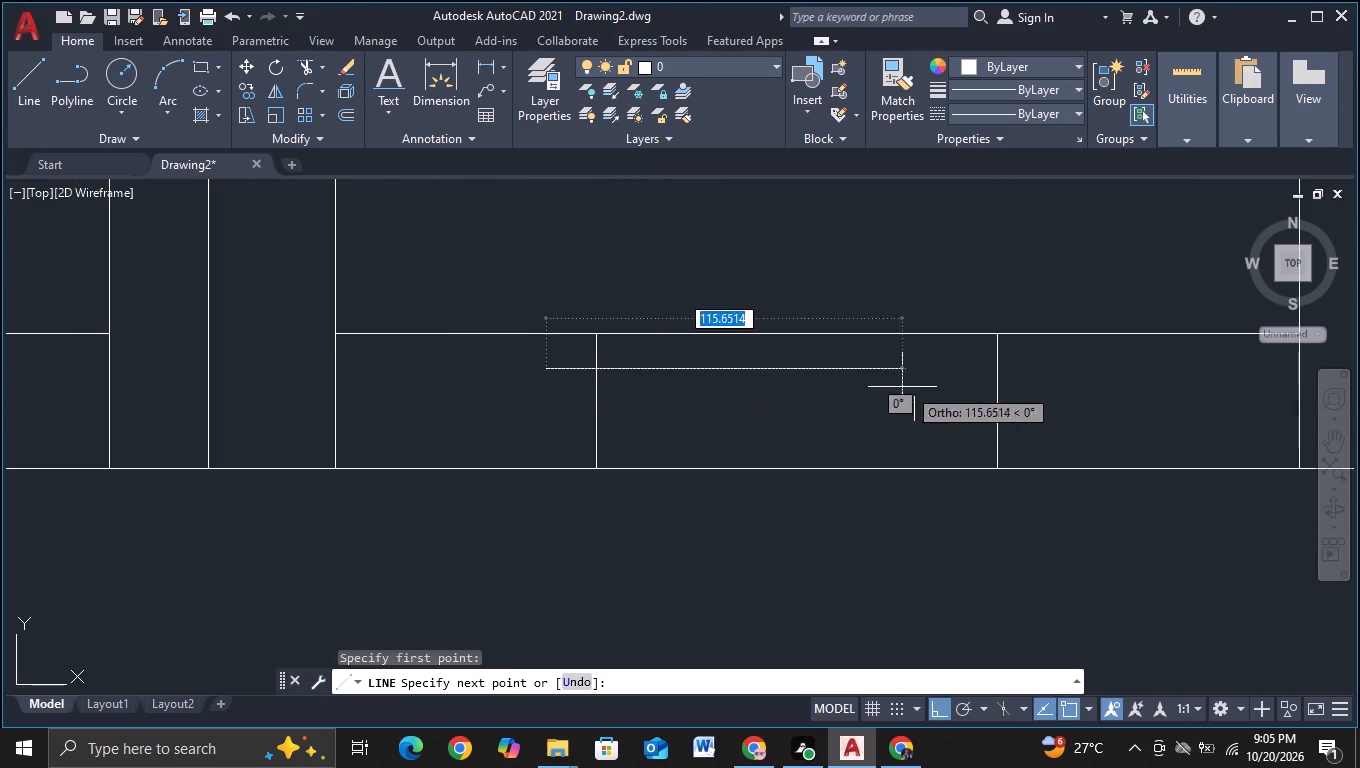
{"action": "left_click", "coordinate": [1054, 404]}
{"action": "key", "text": "Escape"}
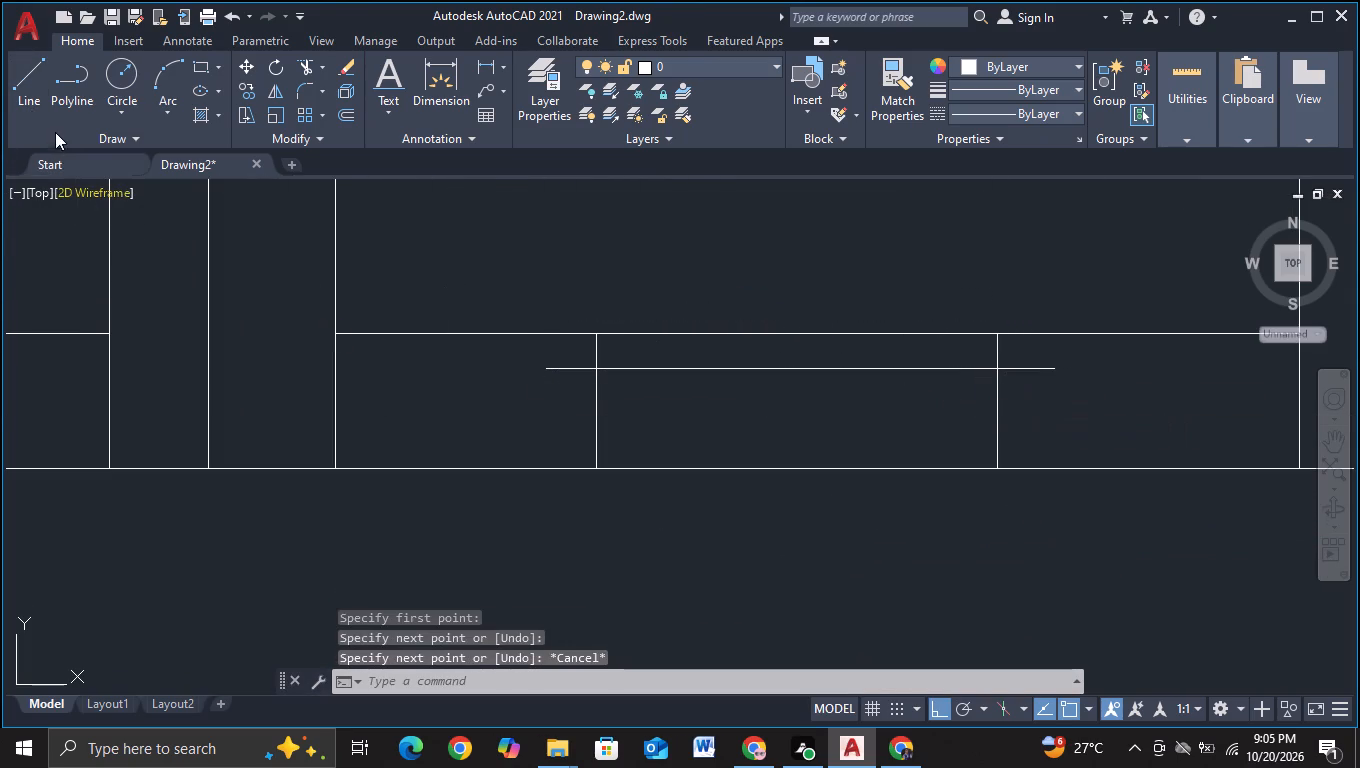
Trim the new horizontal's ends that project outside the two short verticals.
{"action": "left_click", "coordinate": [310, 66]}
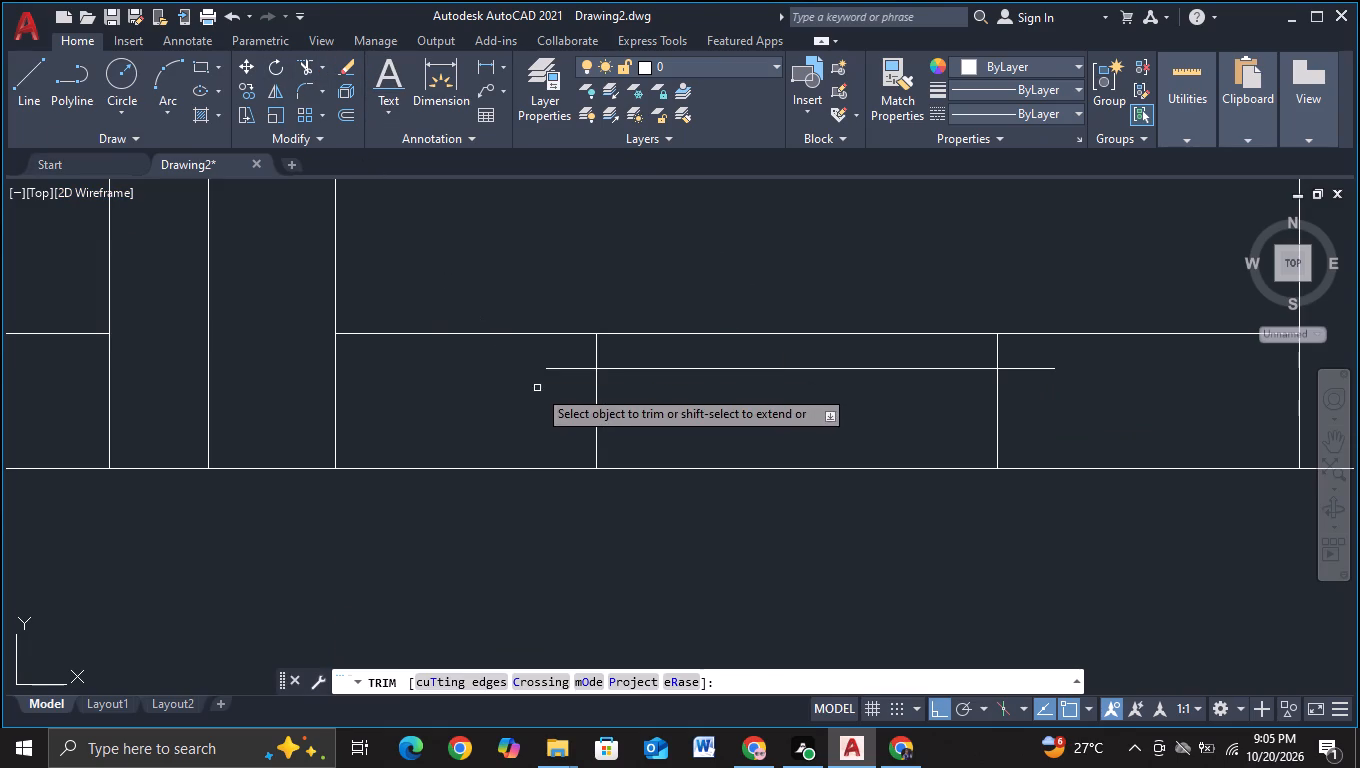
{"action": "left_click", "coordinate": [549, 371]}
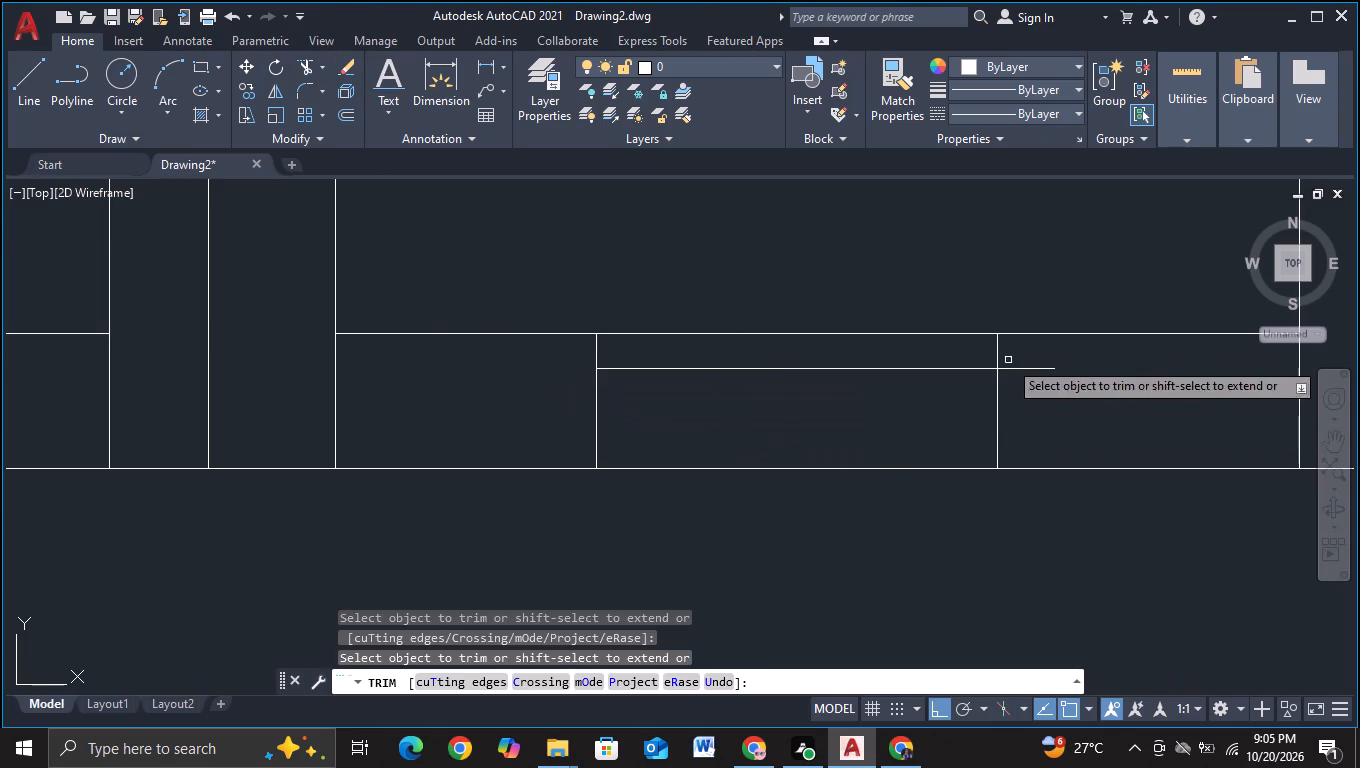
{"action": "left_click", "coordinate": [1019, 367]}
{"action": "key", "text": "Escape"}
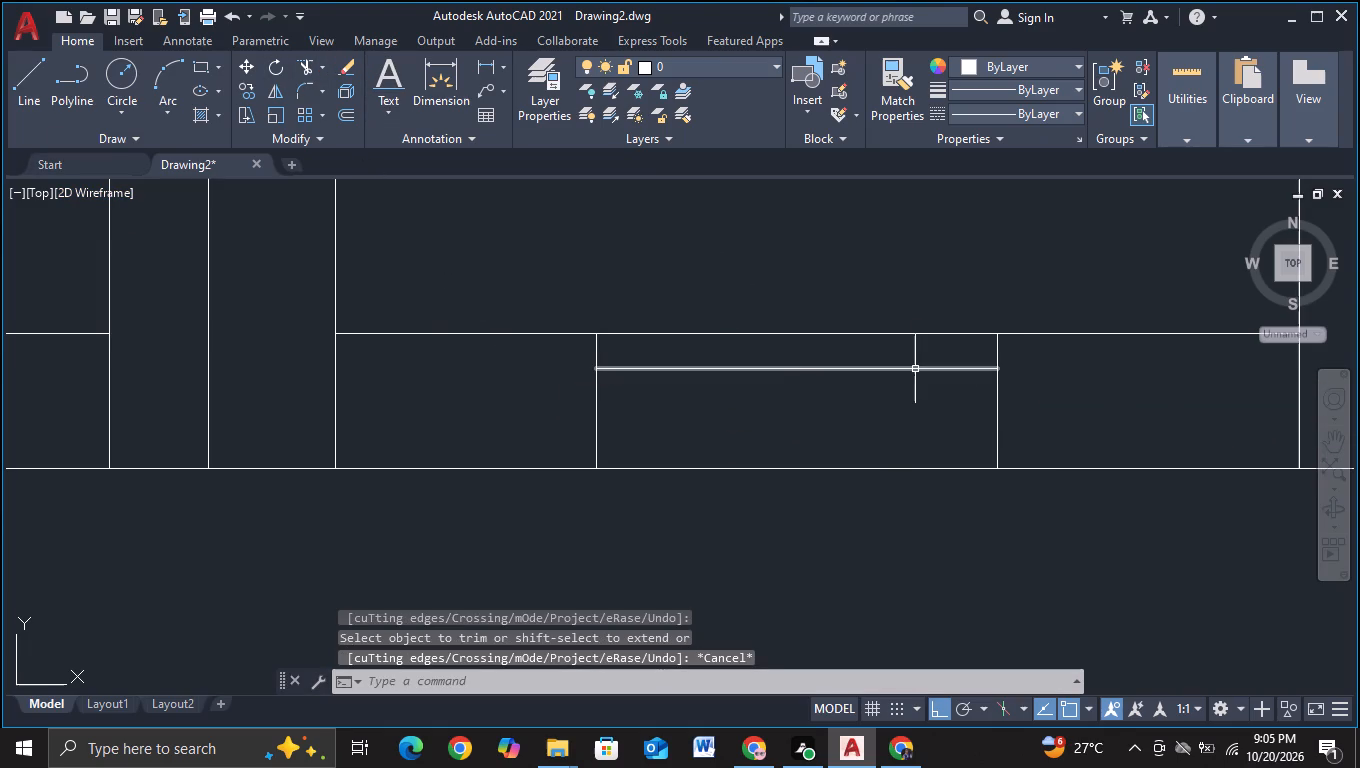
Copy the trimmed horizontal downward twice between the short verticals, keeping both copies above the ground line.
{"action": "left_click", "coordinate": [915, 369]}
{"action": "key", "text": "c"}
{"action": "left_click", "coordinate": [944, 430]}
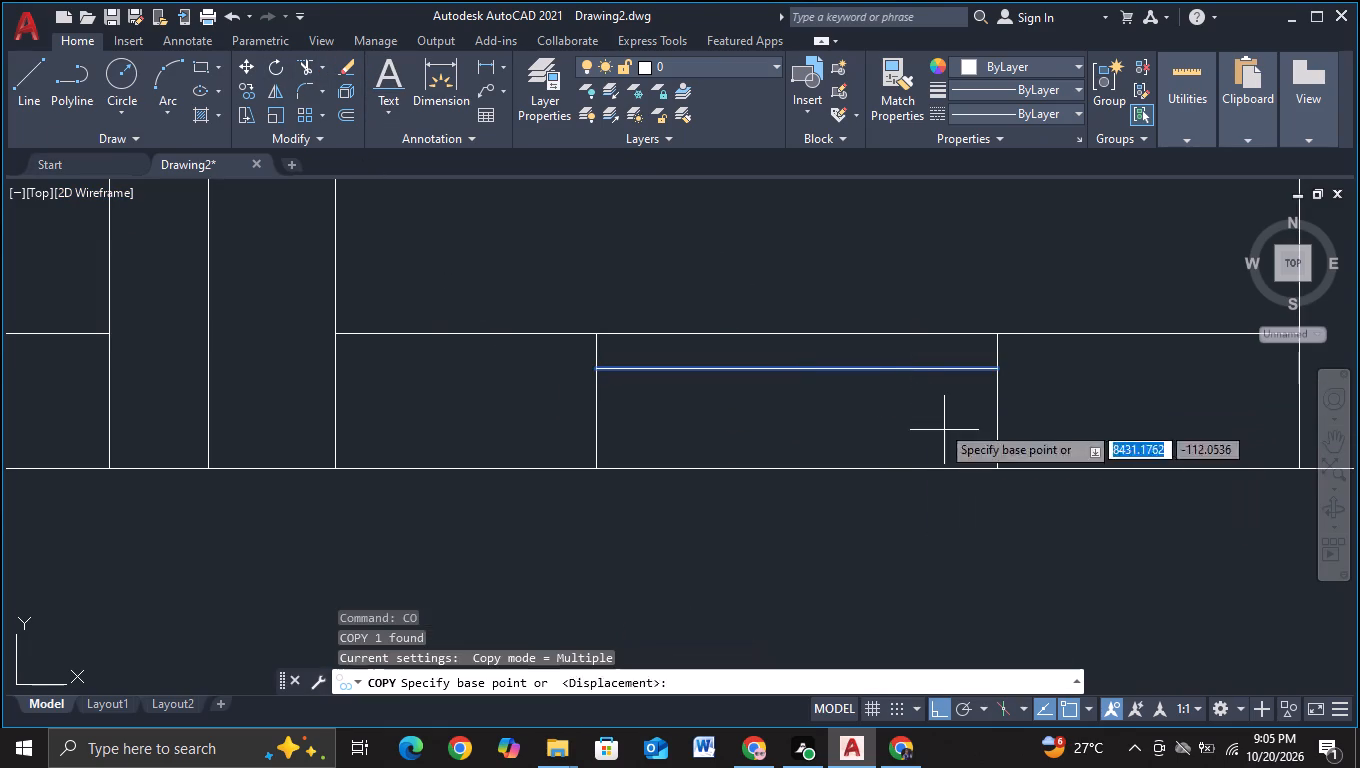
{"action": "left_click", "coordinate": [874, 370]}
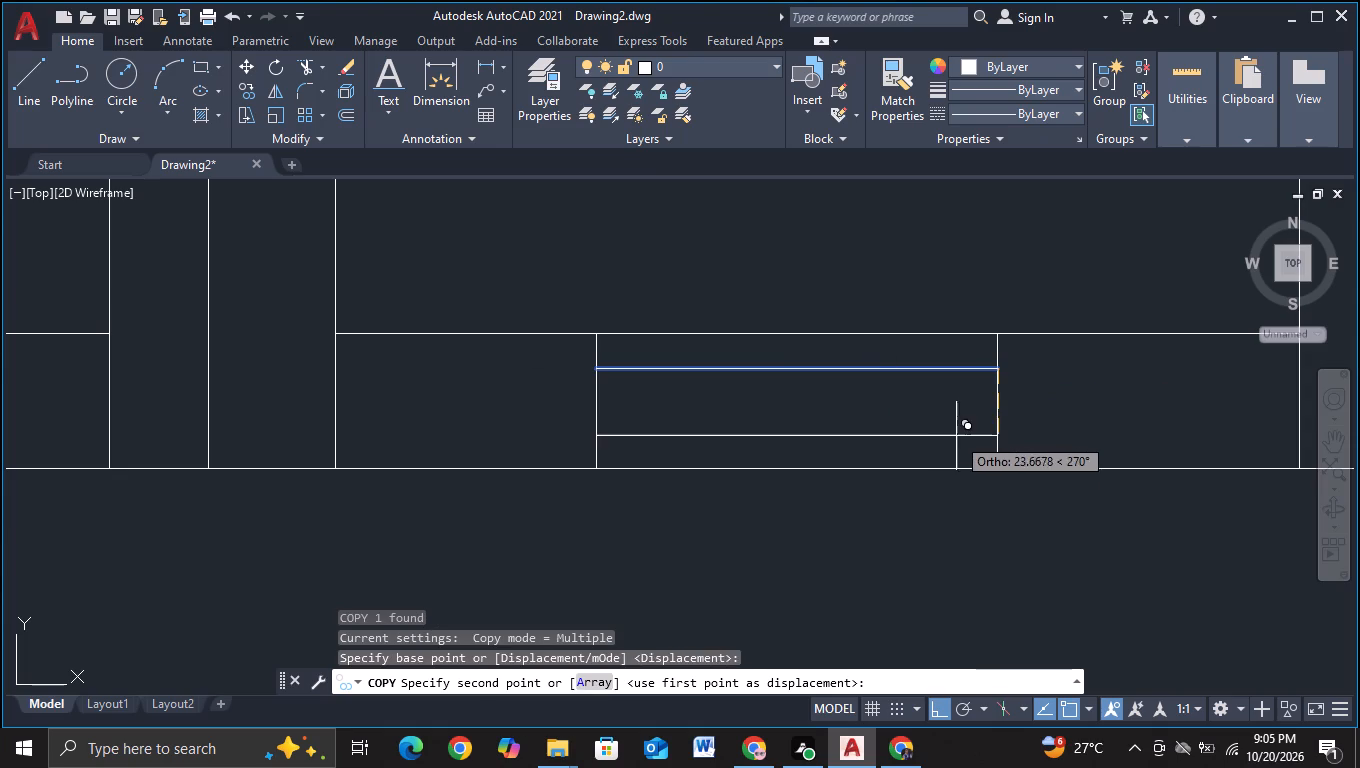
{"action": "left_click", "coordinate": [964, 408]}
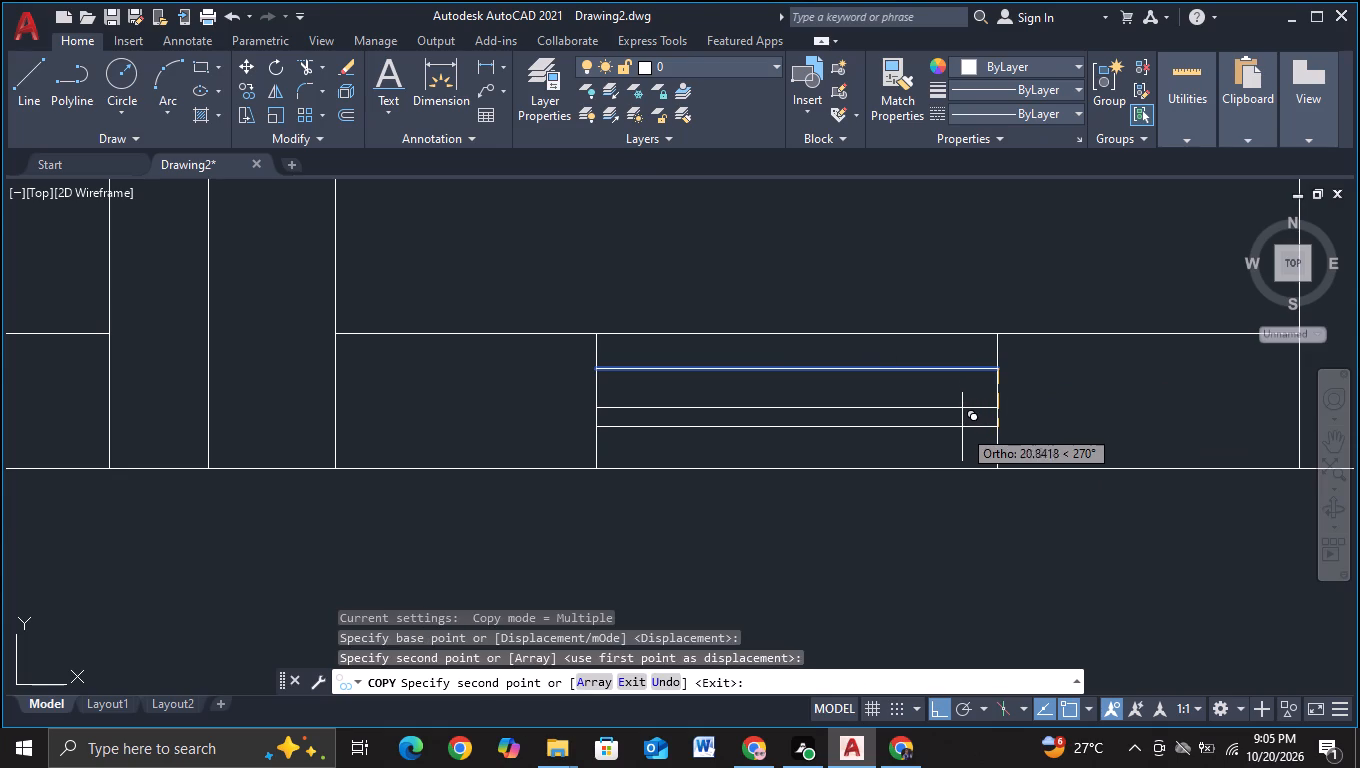
{"action": "left_click", "coordinate": [962, 436]}
{"action": "key", "text": "Escape"}
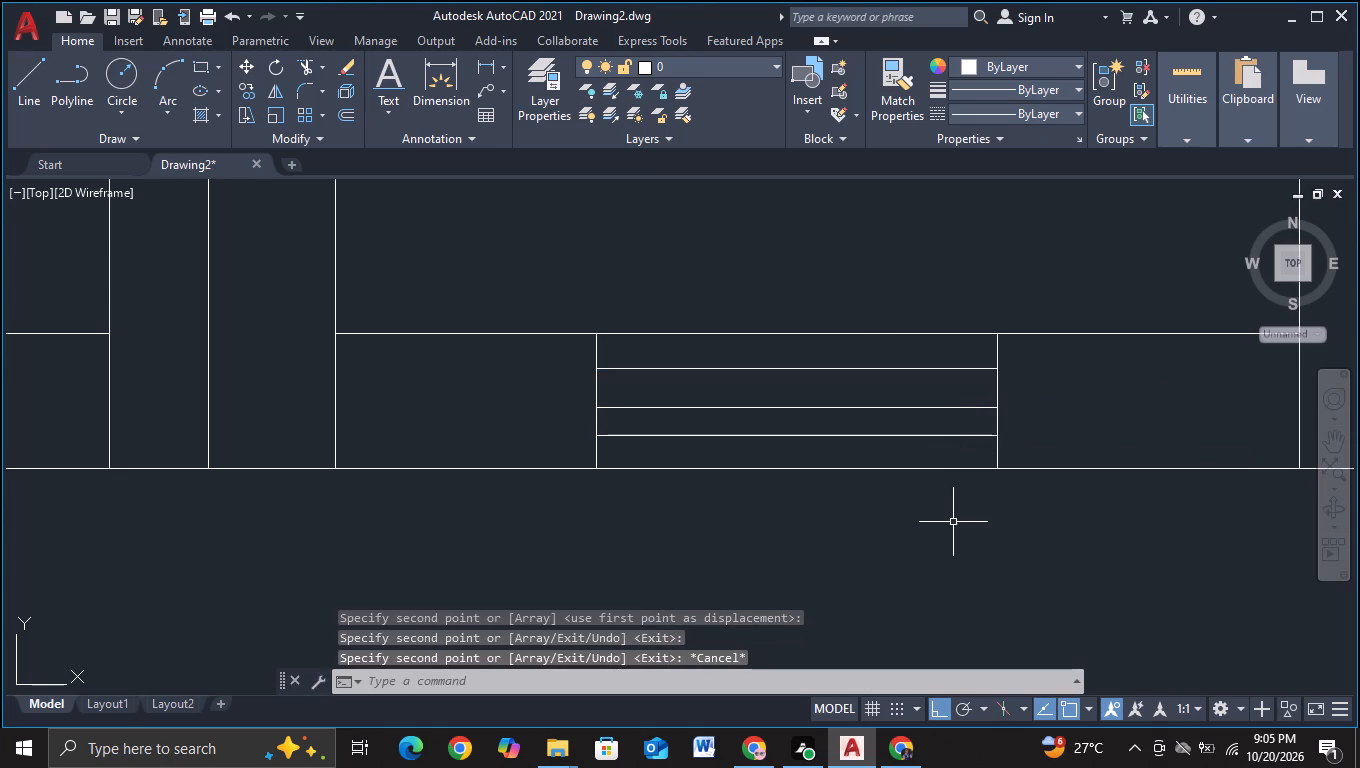
Copy the slatted panel's two verticals and three horizontals about 421 units horizontally into the next bay, away from the tower.
{"action": "scroll", "coordinate": [954, 526], "scroll_direction": "down", "scroll_amount": 1}
{"action": "left_click", "coordinate": [710, 382]}
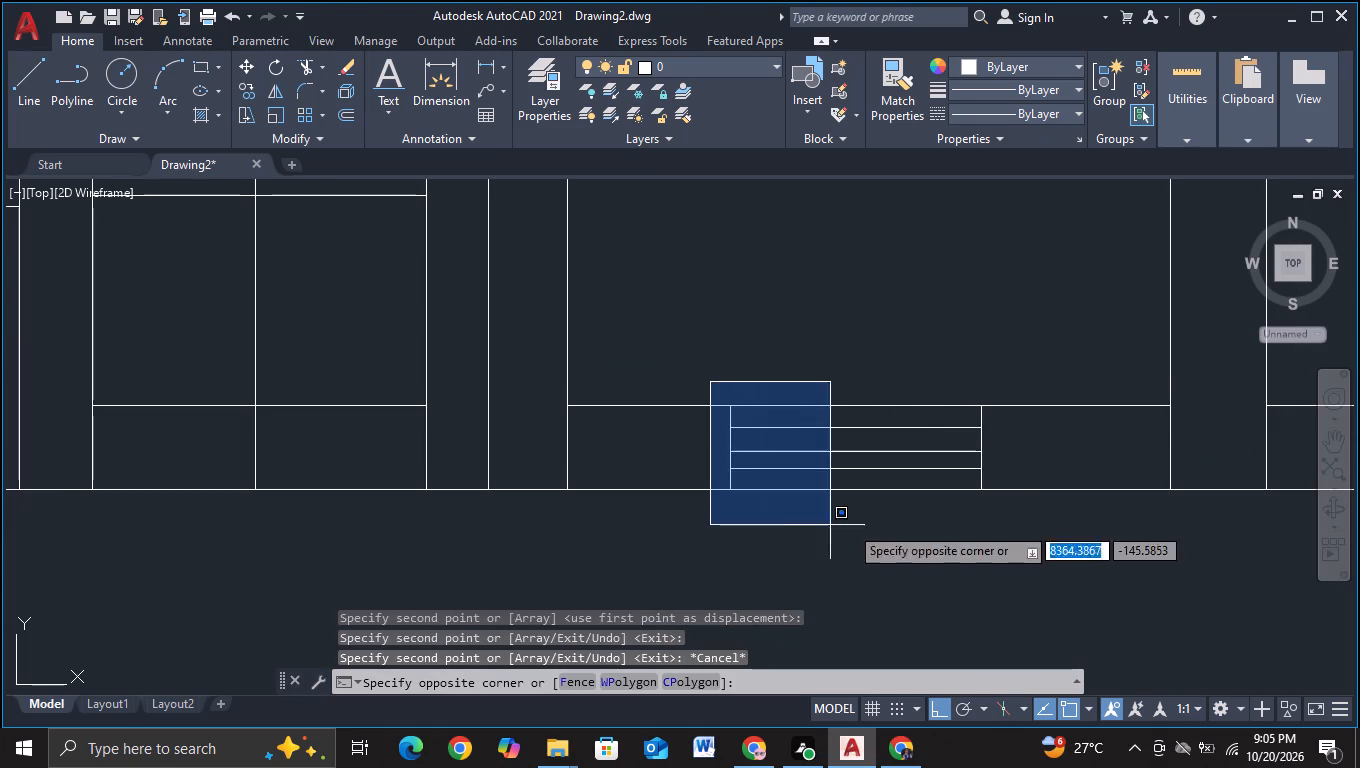
{"action": "left_click", "coordinate": [1021, 529]}
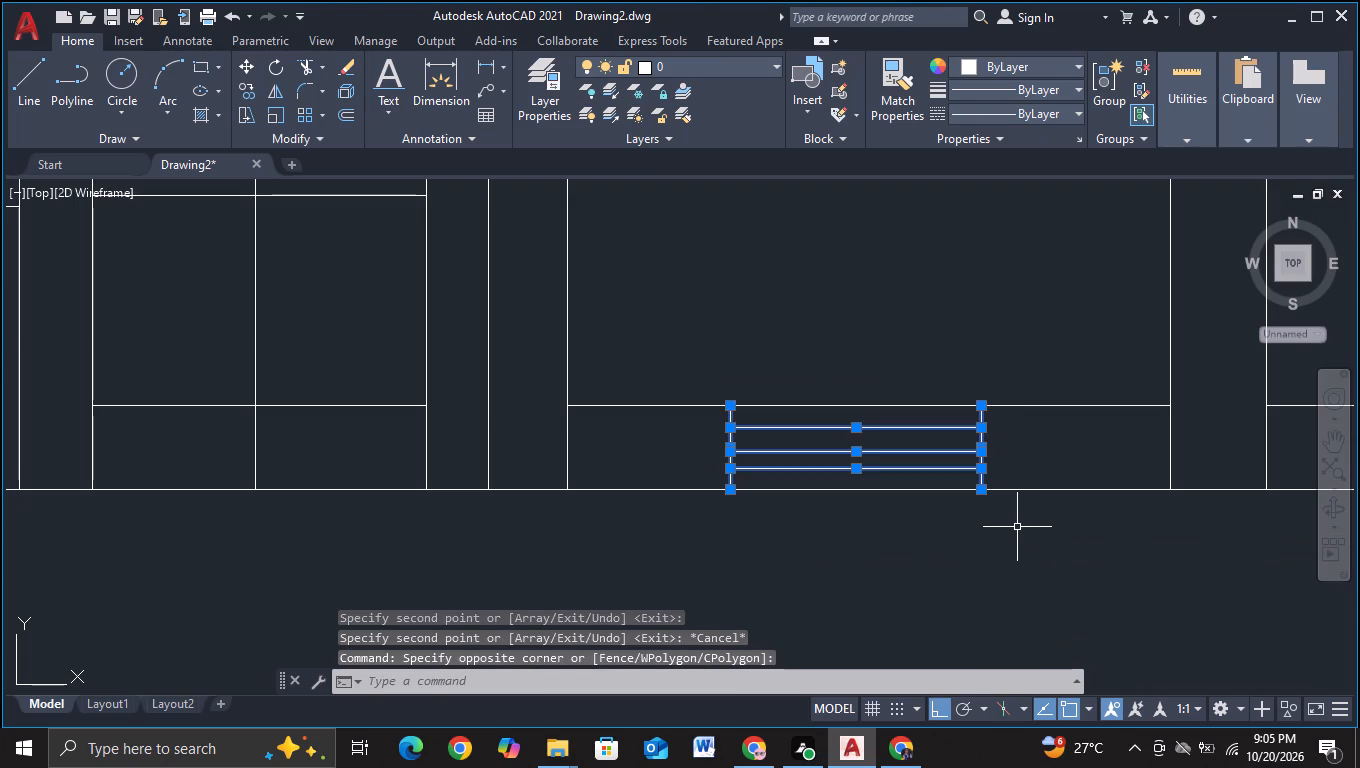
{"action": "key", "text": "c"}
{"action": "left_click", "coordinate": [1034, 584]}
{"action": "left_click", "coordinate": [885, 429]}
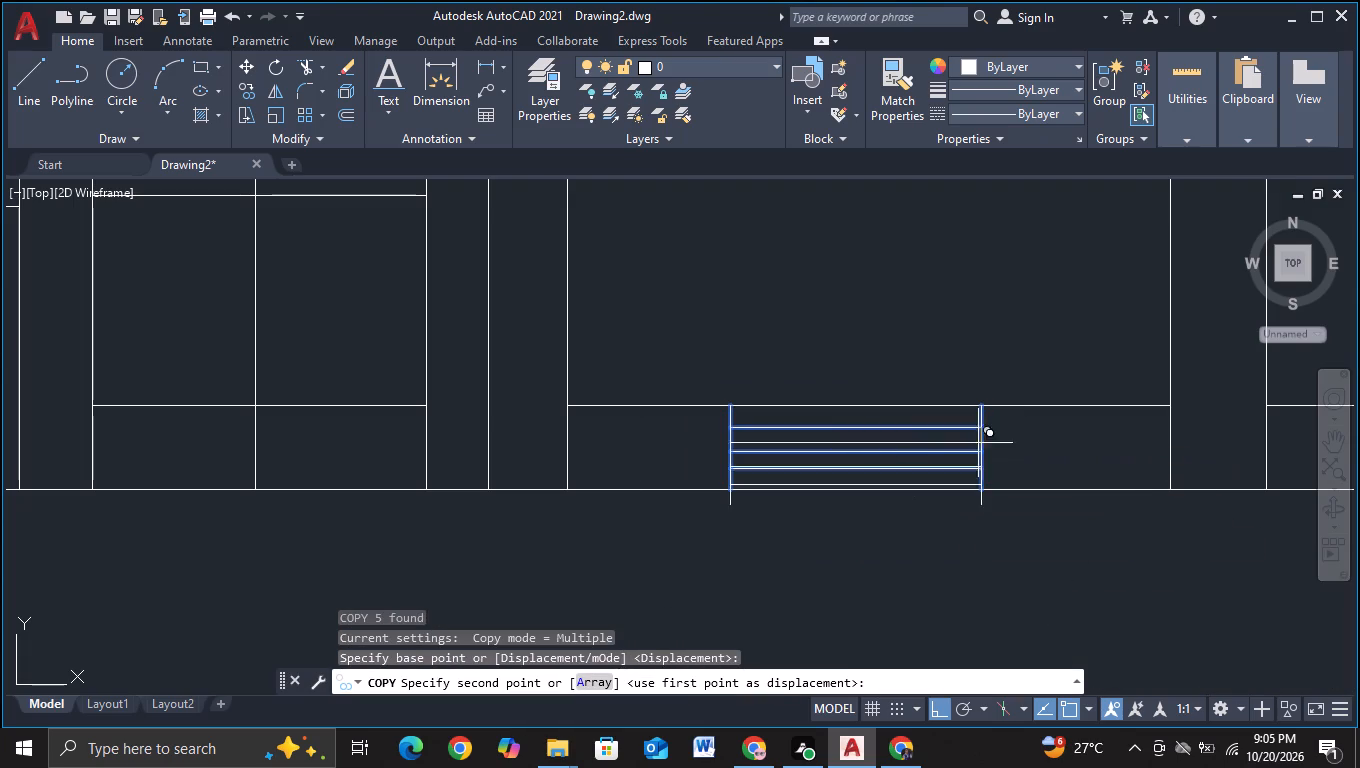
{"action": "middle_click_drag", "start_coordinate": [1000, 448], "coordinate": [312, 405]}
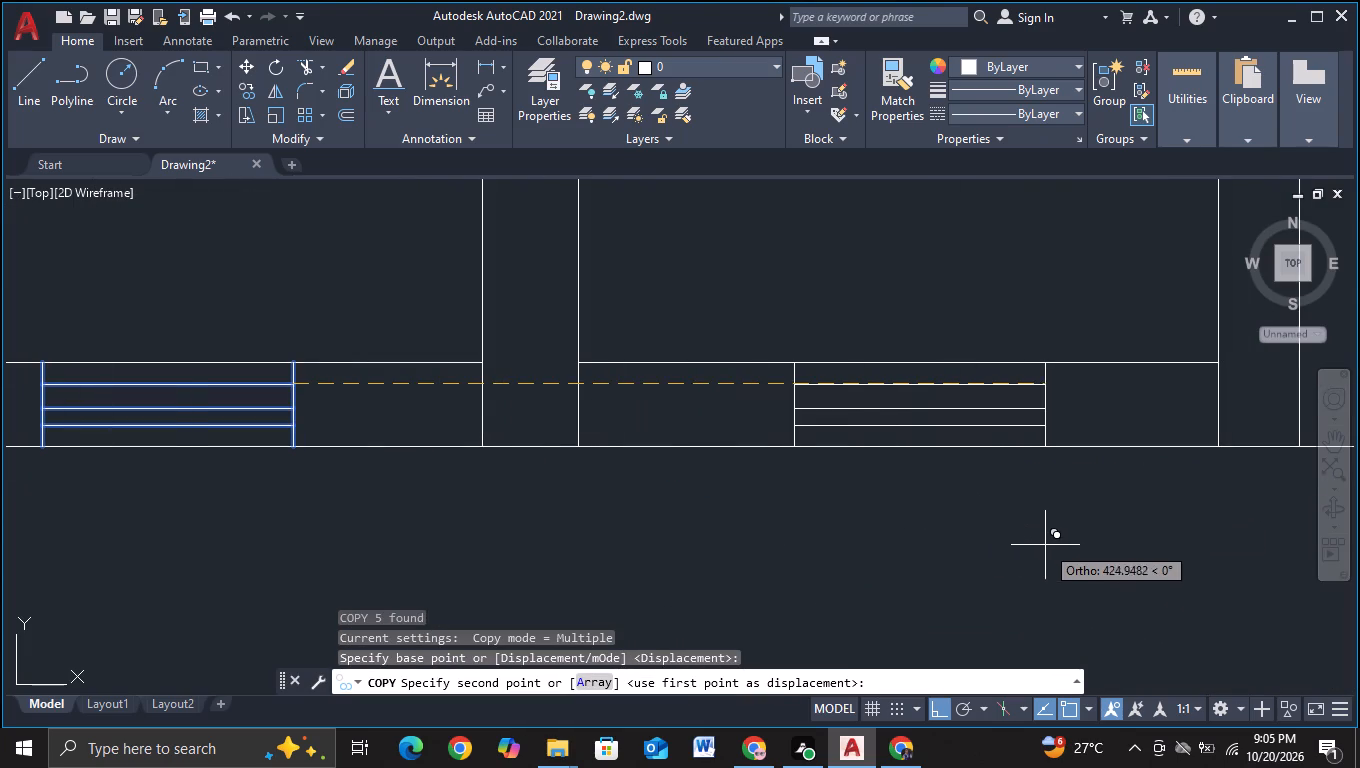
{"action": "left_click", "coordinate": [1037, 543]}
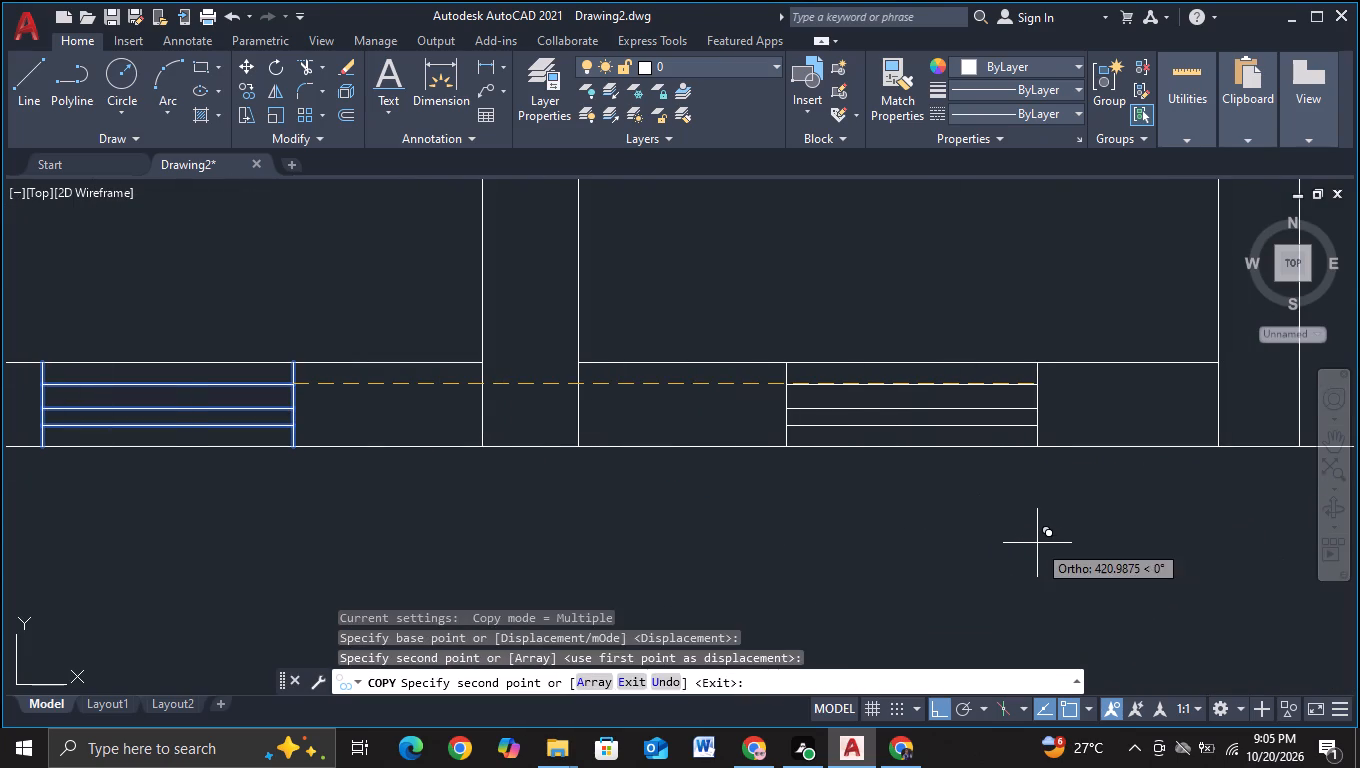
{"action": "key", "text": "Escape"}
{"action": "scroll", "coordinate": [1037, 543], "scroll_direction": "down", "scroll_amount": 2}
{"action": "middle_click_drag", "start_coordinate": [1043, 572], "coordinate": [1059, 551]}
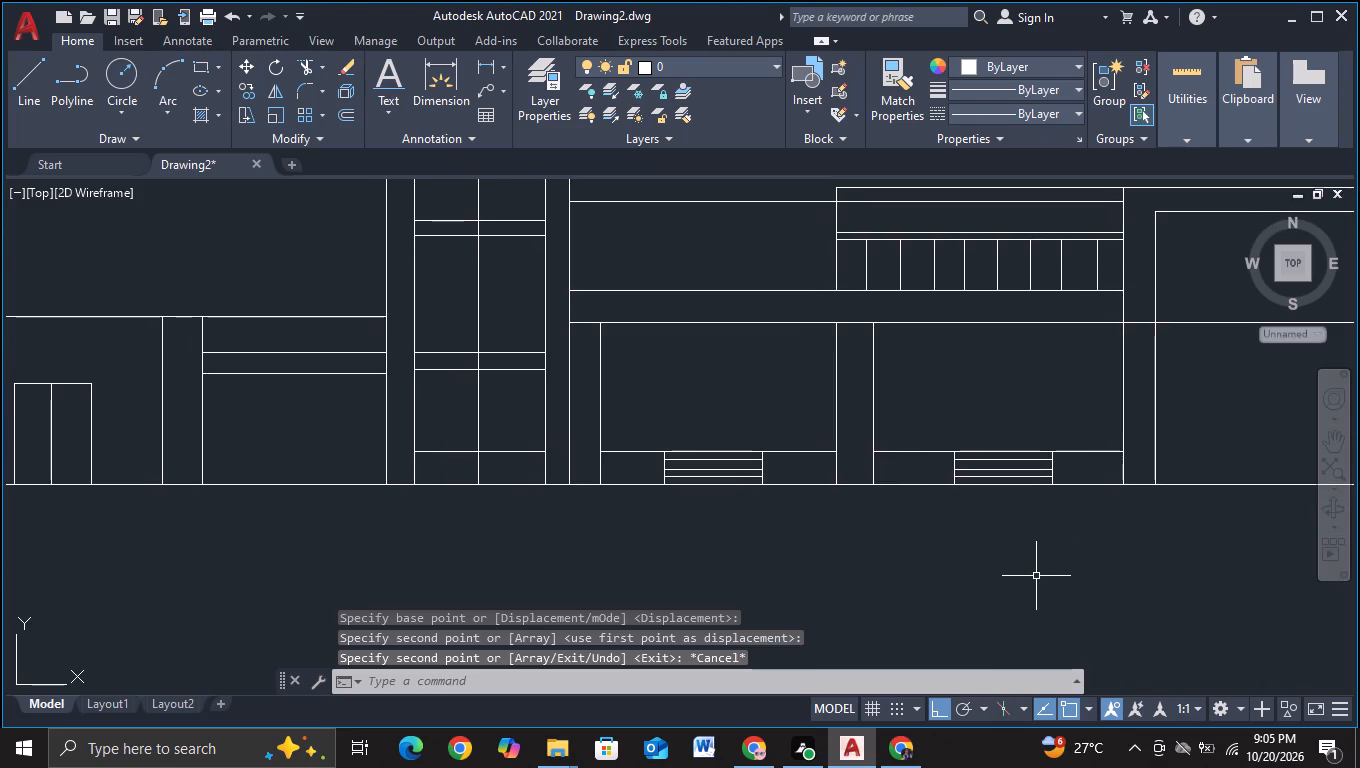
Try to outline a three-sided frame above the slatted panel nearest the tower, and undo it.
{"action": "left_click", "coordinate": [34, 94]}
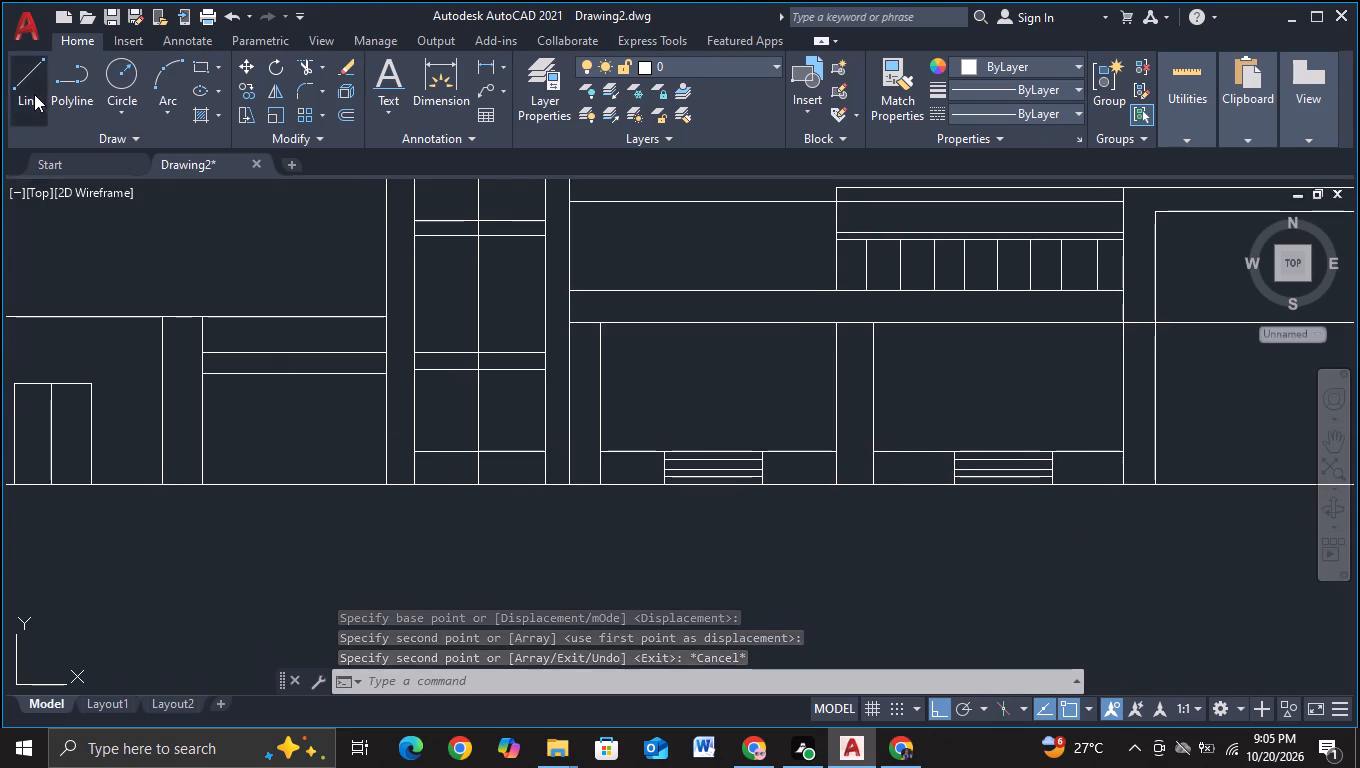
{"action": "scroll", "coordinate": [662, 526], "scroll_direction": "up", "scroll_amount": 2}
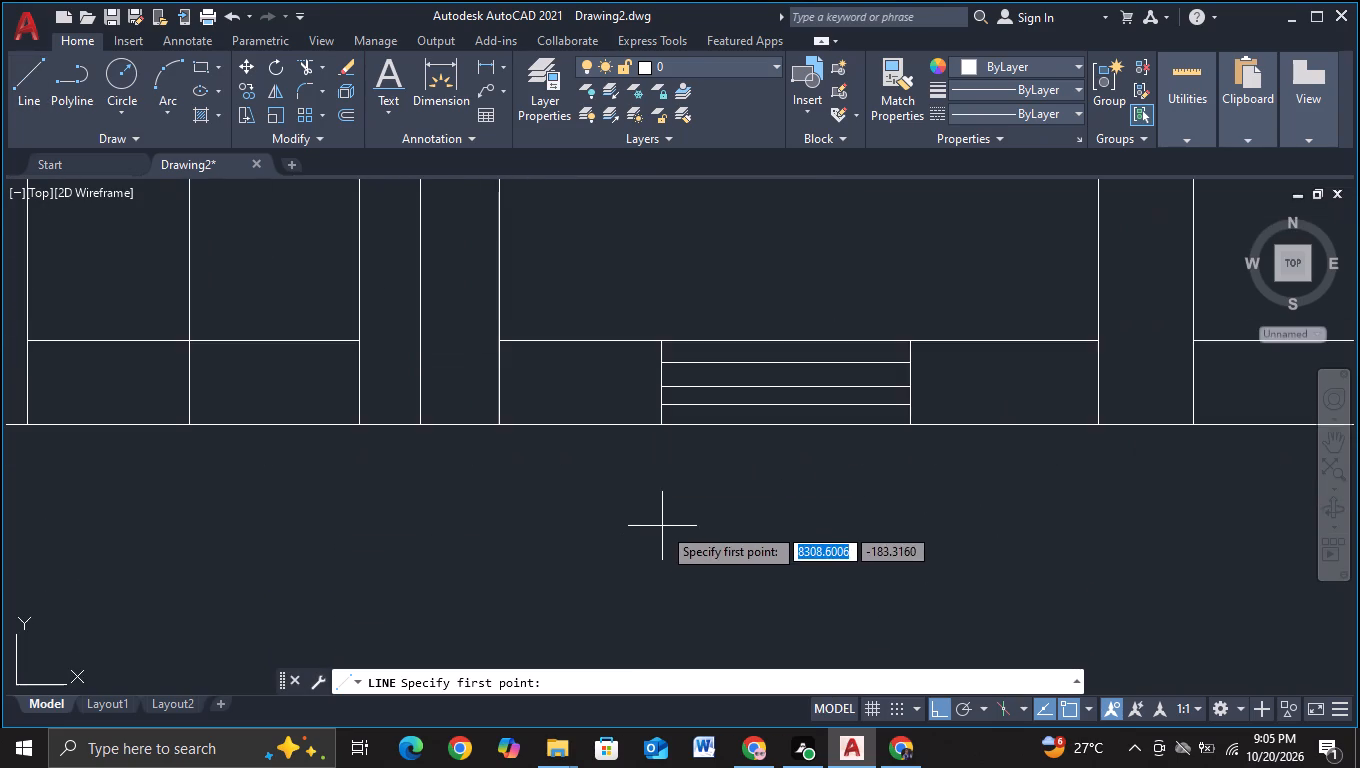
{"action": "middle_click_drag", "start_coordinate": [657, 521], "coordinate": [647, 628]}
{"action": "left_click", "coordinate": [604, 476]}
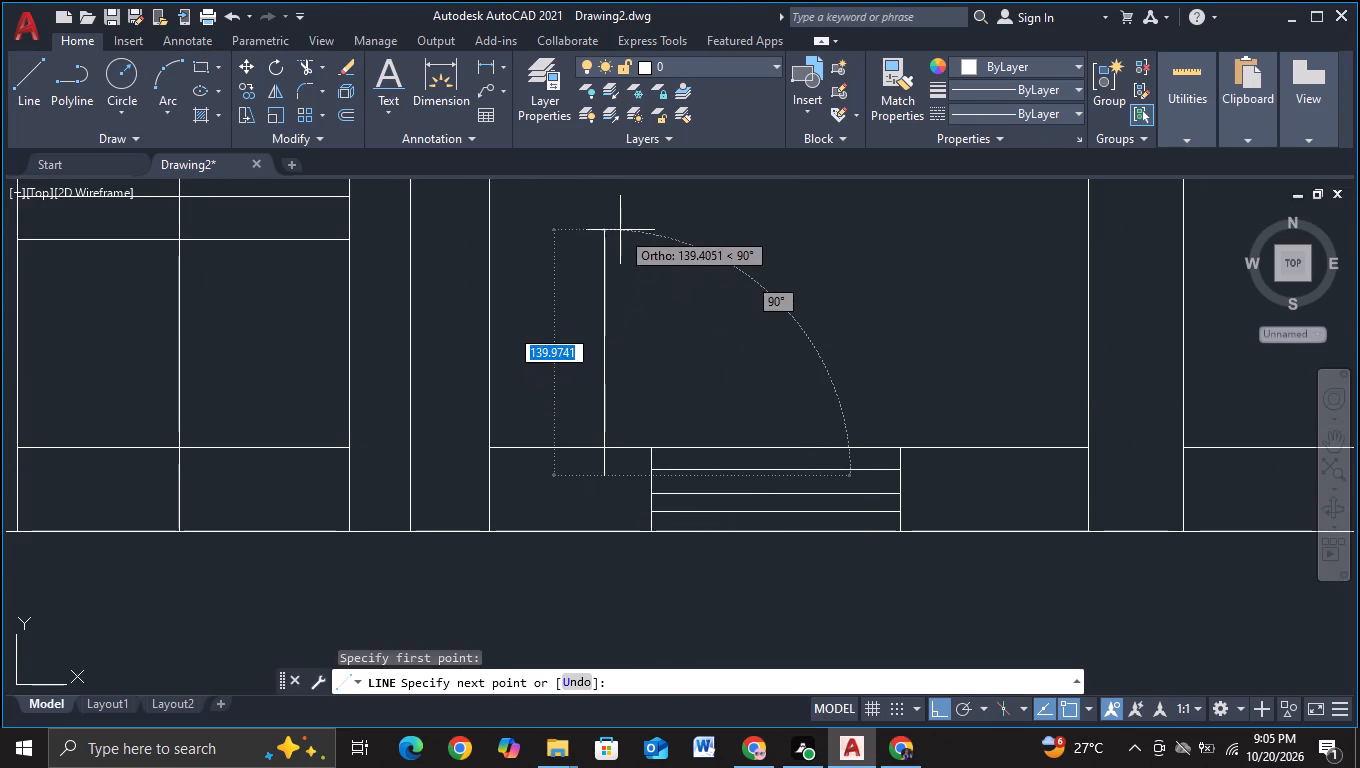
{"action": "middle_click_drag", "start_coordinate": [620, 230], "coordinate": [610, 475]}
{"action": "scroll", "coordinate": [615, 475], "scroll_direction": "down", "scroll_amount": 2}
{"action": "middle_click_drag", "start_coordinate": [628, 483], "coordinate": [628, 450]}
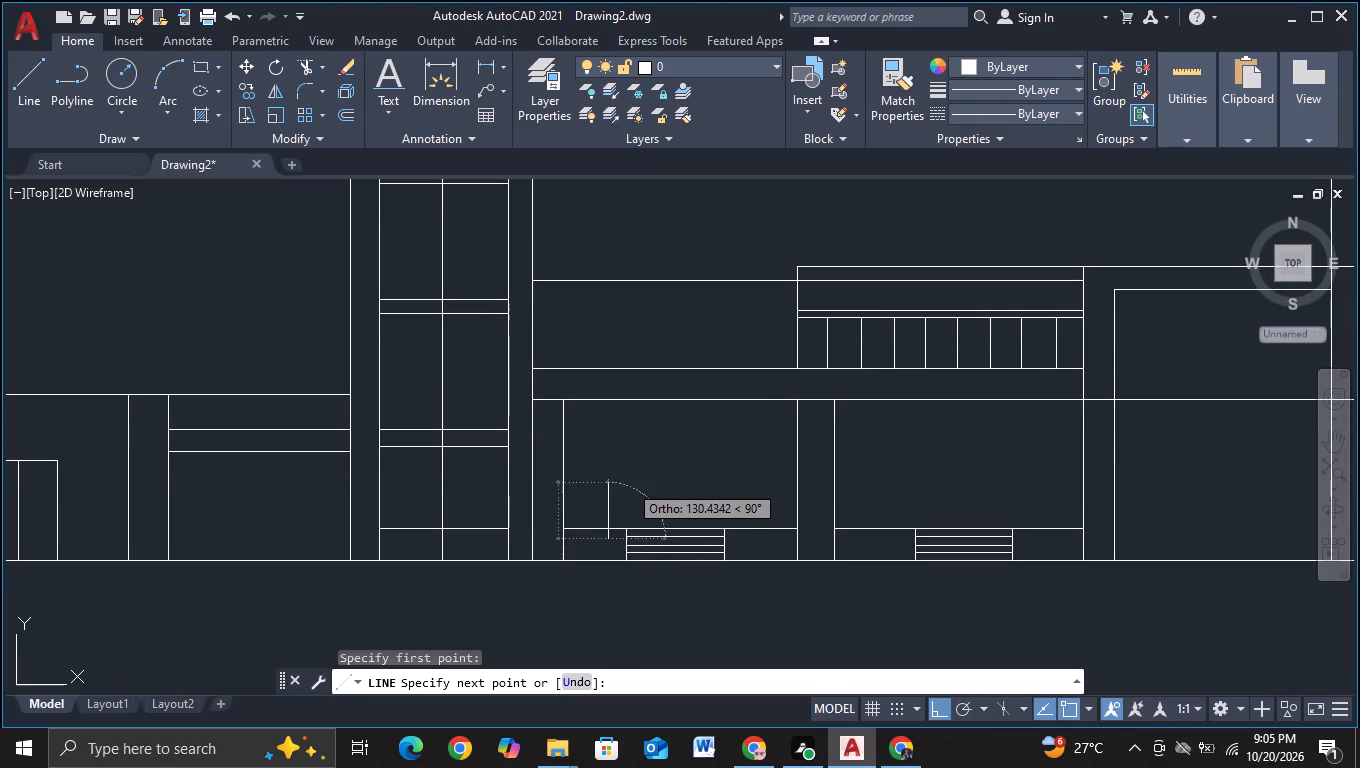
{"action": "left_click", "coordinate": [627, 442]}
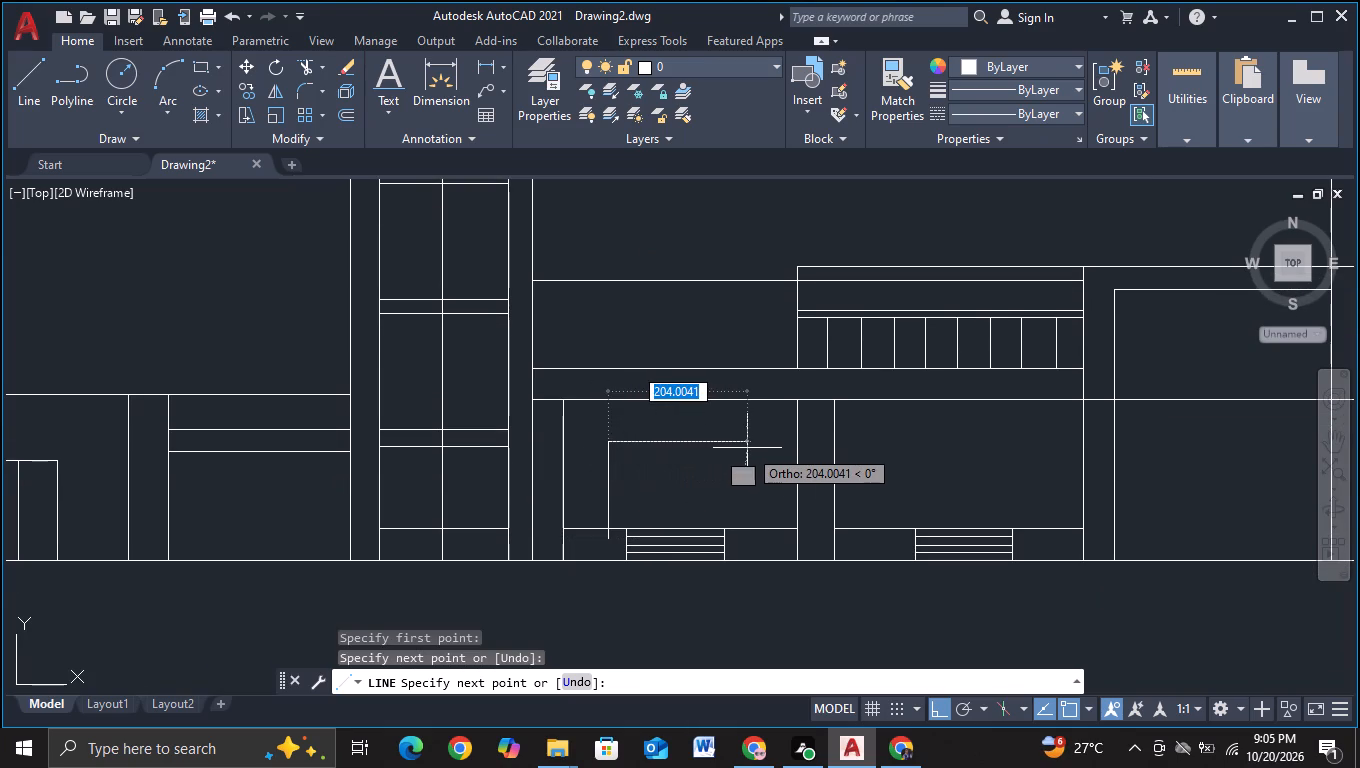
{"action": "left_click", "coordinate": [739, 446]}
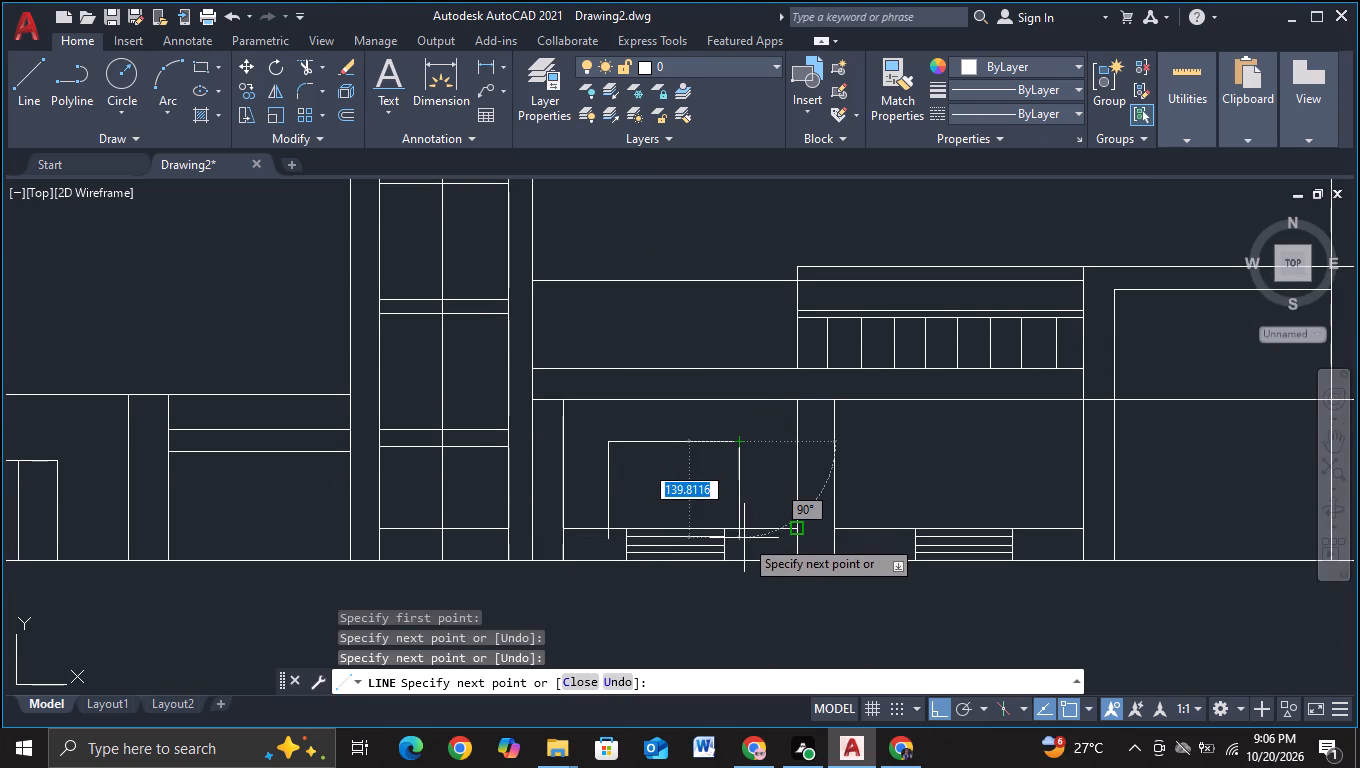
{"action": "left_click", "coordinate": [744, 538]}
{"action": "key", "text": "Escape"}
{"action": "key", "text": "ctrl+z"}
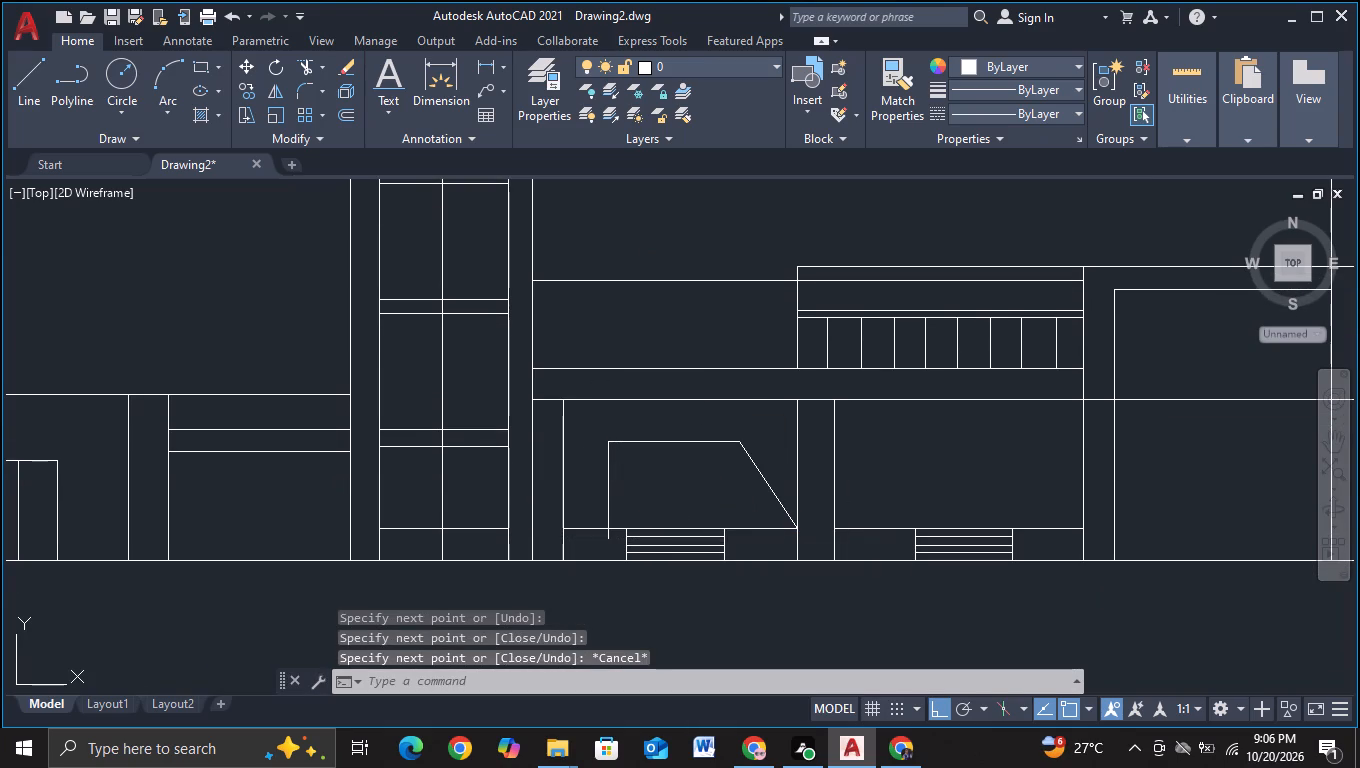
With object snap off, draw a three-sided frame about 194 units wide above the slatted panel nearest the tower, its legs overshooting the low horizontal.
{"action": "left_click", "coordinate": [11, 87]}
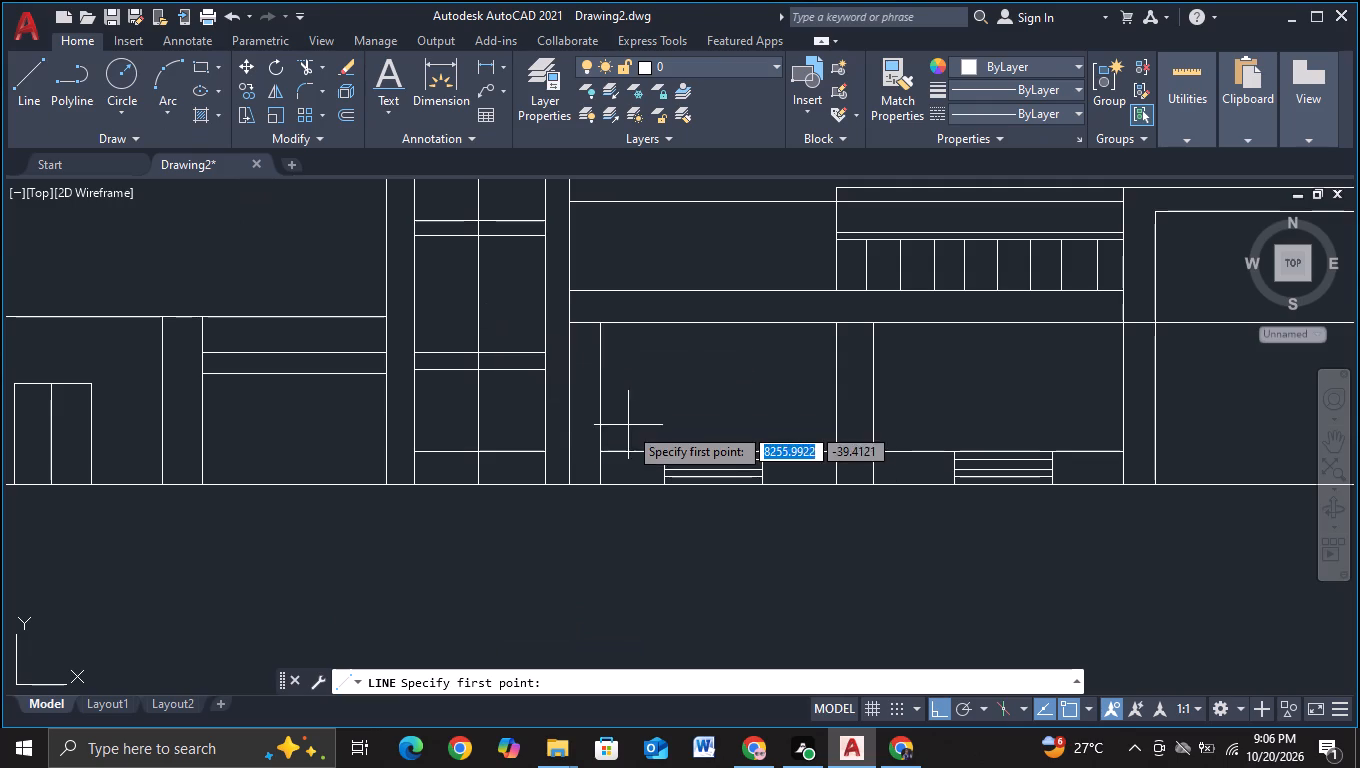
{"action": "scroll", "coordinate": [643, 456], "scroll_direction": "up", "scroll_amount": 1}
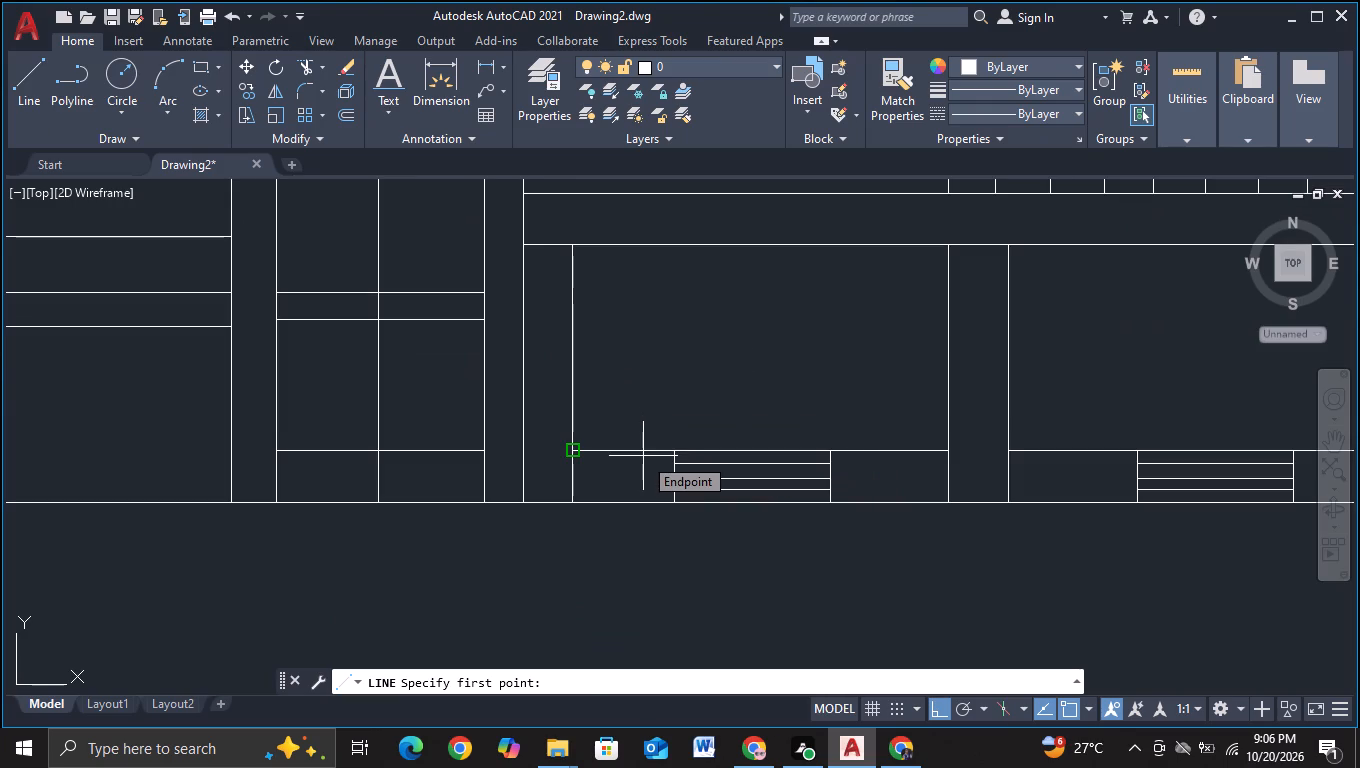
{"action": "key", "text": "F3"}
{"action": "left_click", "coordinate": [643, 456]}
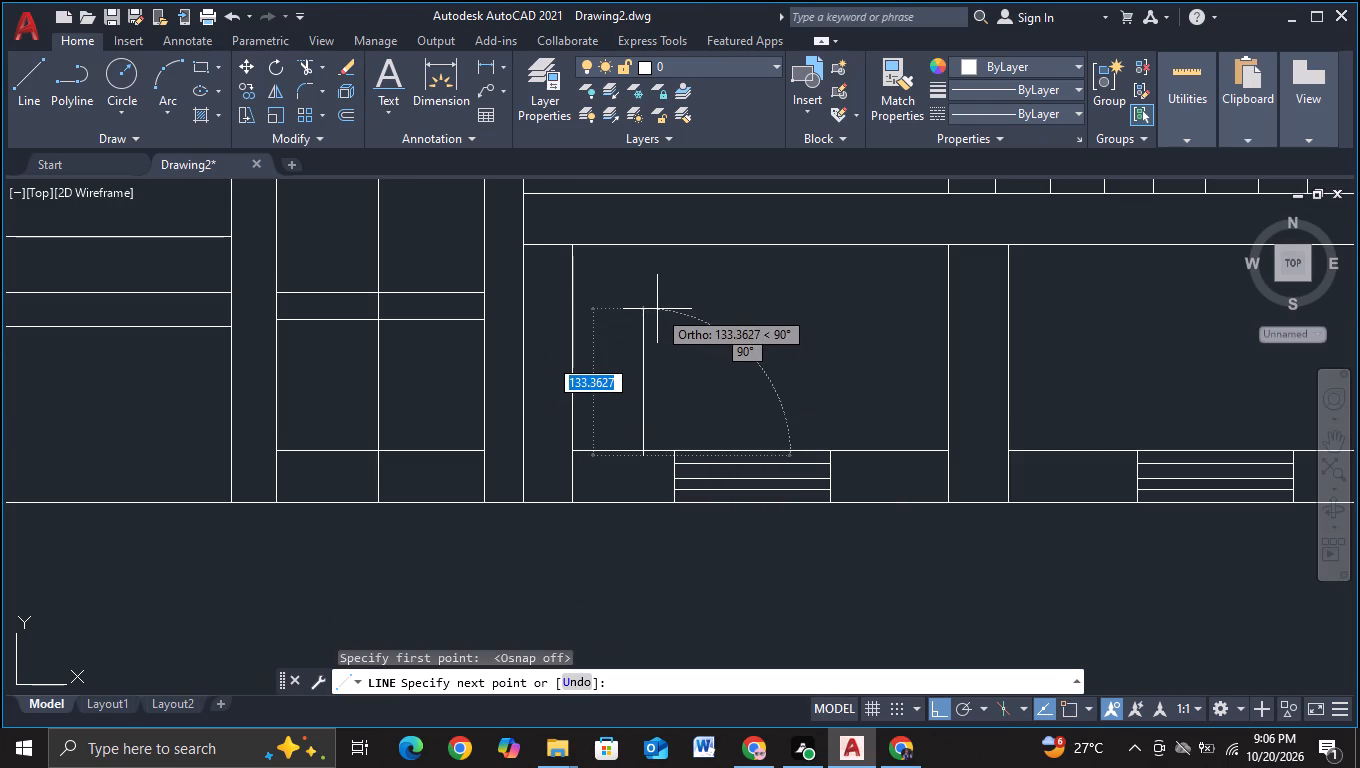
{"action": "left_click", "coordinate": [655, 307]}
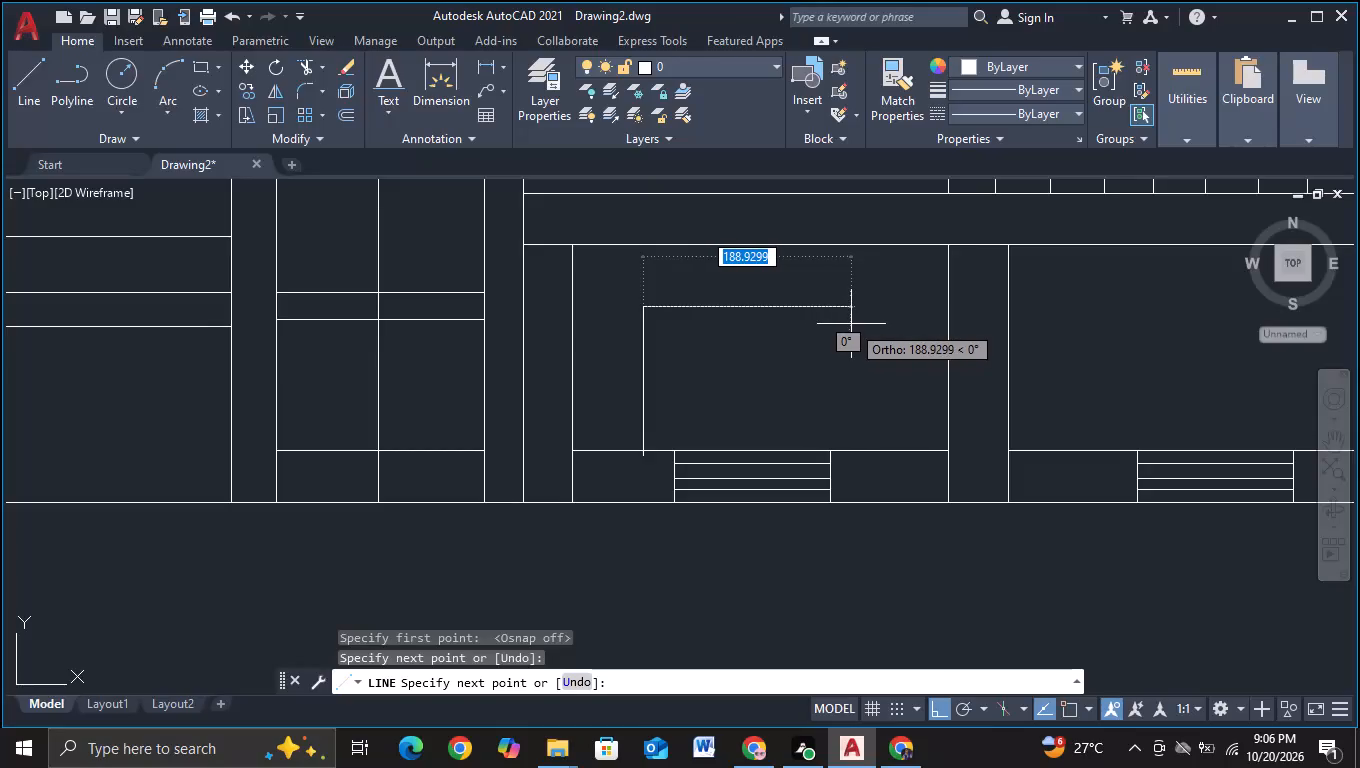
{"action": "left_click", "coordinate": [851, 324]}
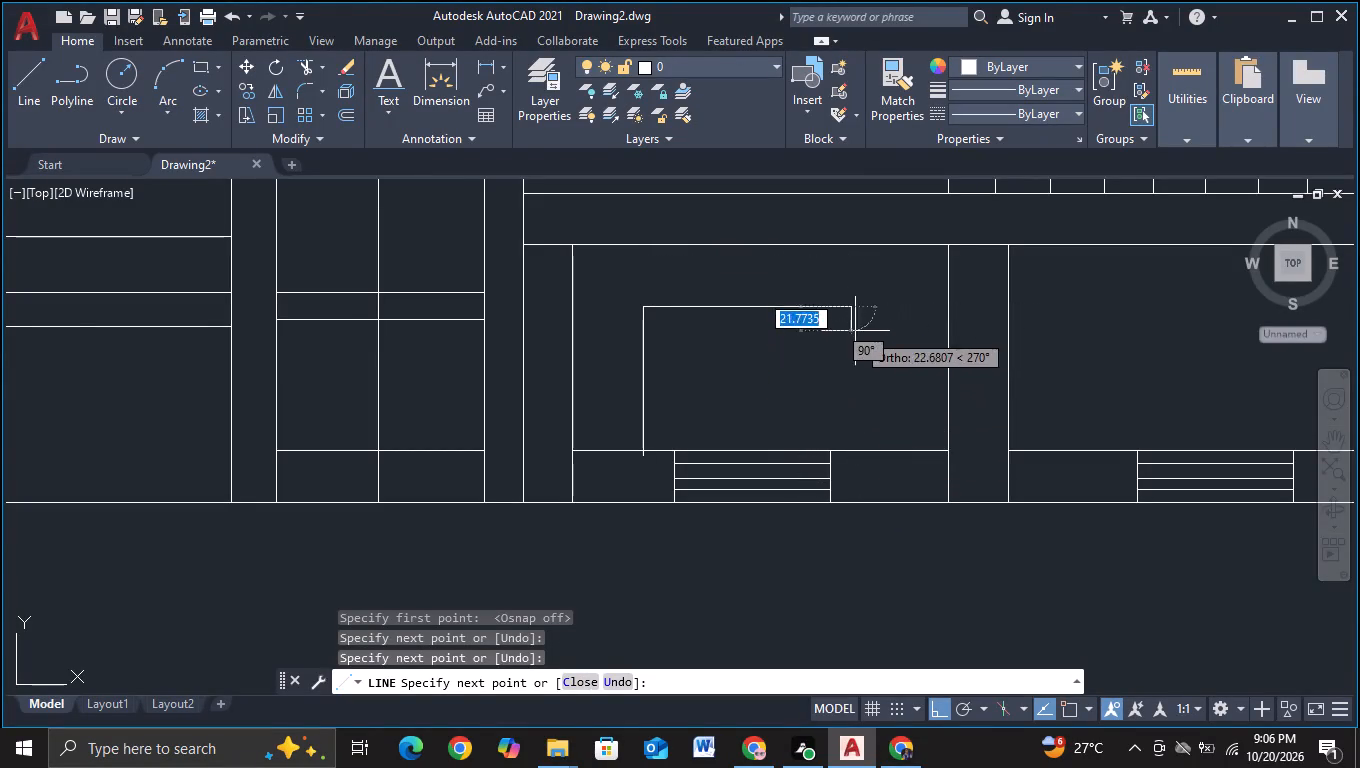
{"action": "scroll", "coordinate": [852, 317], "scroll_direction": "up", "scroll_amount": 2}
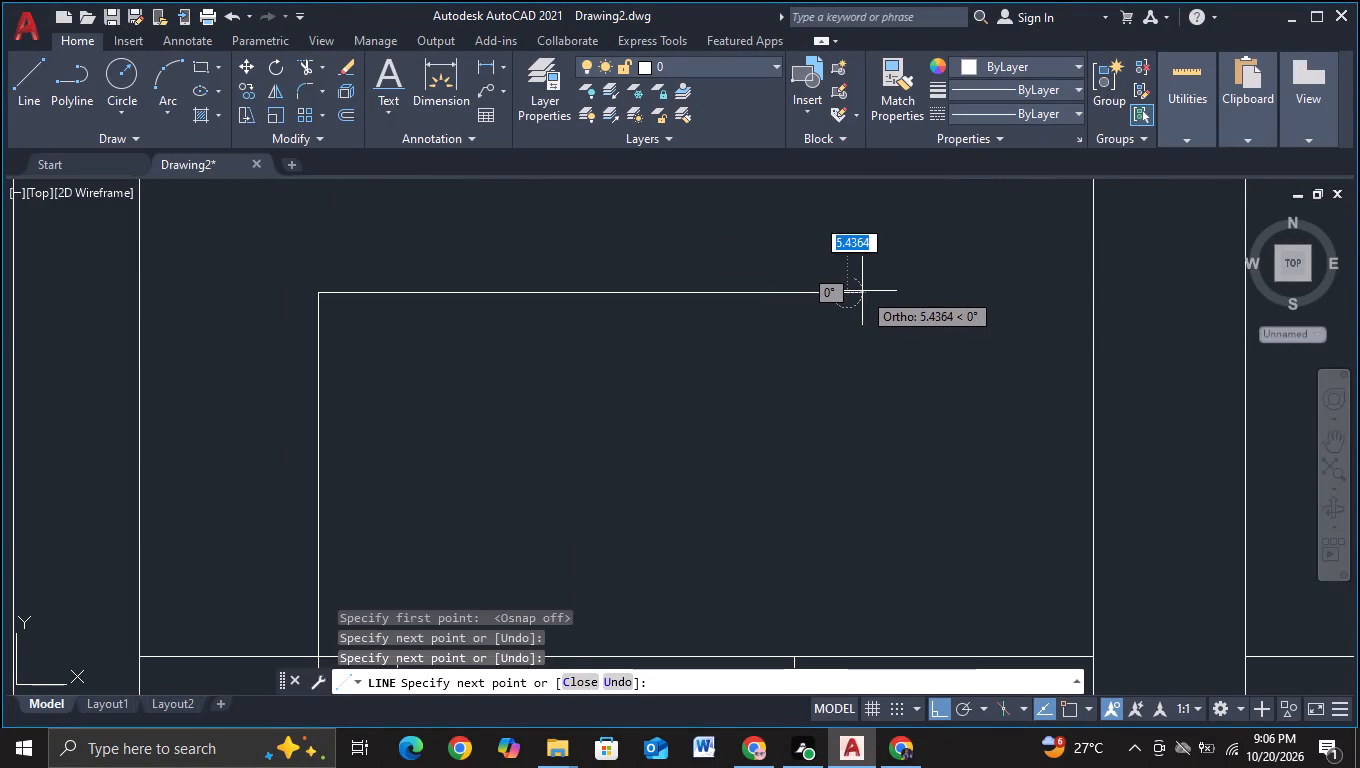
{"action": "left_click", "coordinate": [862, 291]}
{"action": "scroll", "coordinate": [852, 432], "scroll_direction": "down", "scroll_amount": 2}
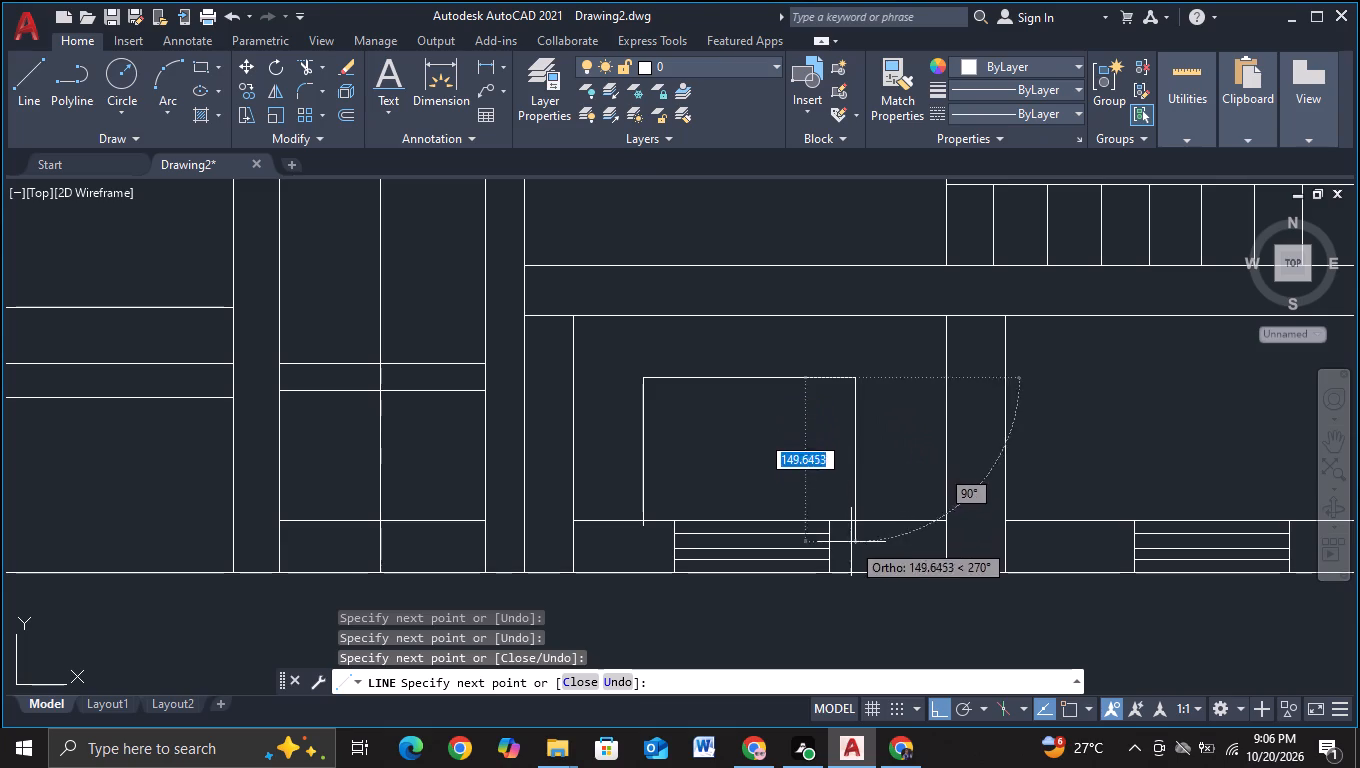
{"action": "left_click", "coordinate": [851, 542]}
{"action": "key", "text": "Escape"}
Trim both frame legs where they project below the bay's low horizontal.
{"action": "left_click", "coordinate": [300, 64]}
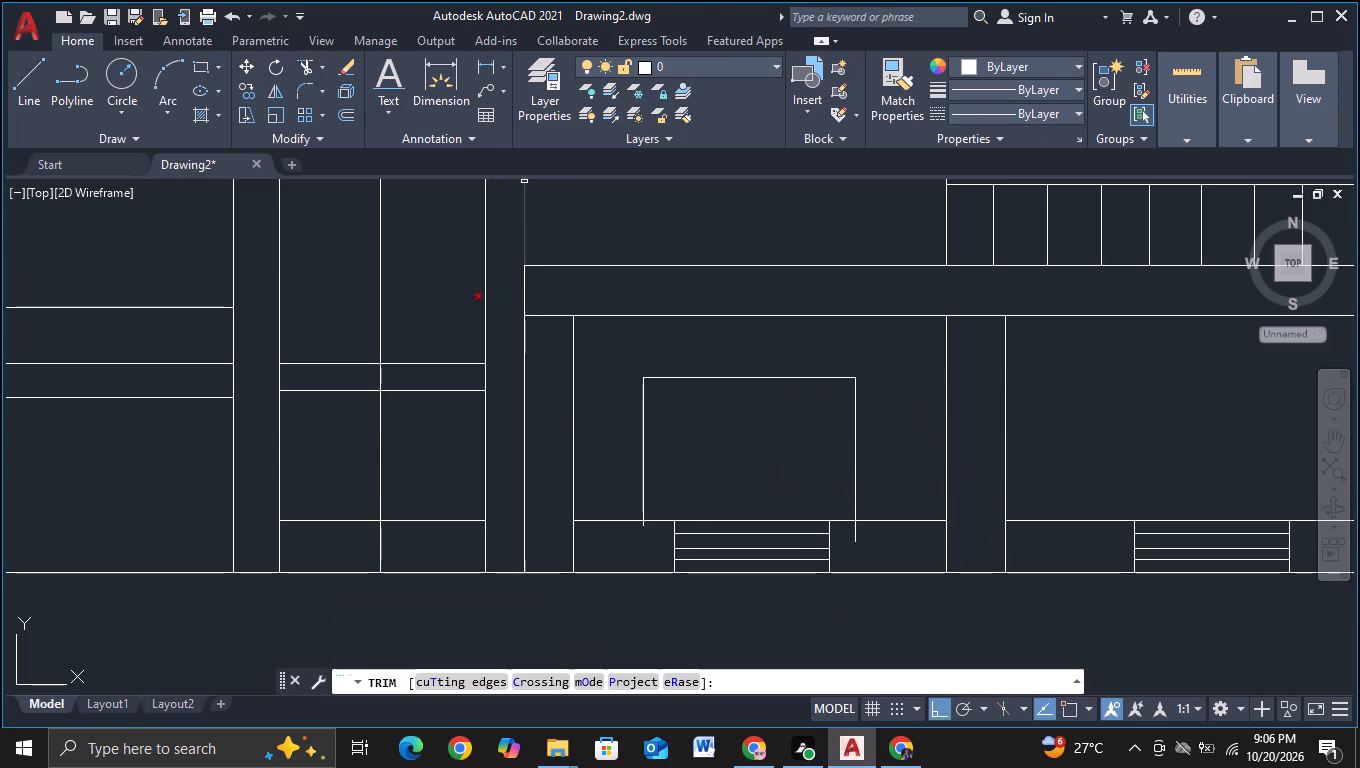
{"action": "scroll", "coordinate": [652, 538], "scroll_direction": "up", "scroll_amount": 1}
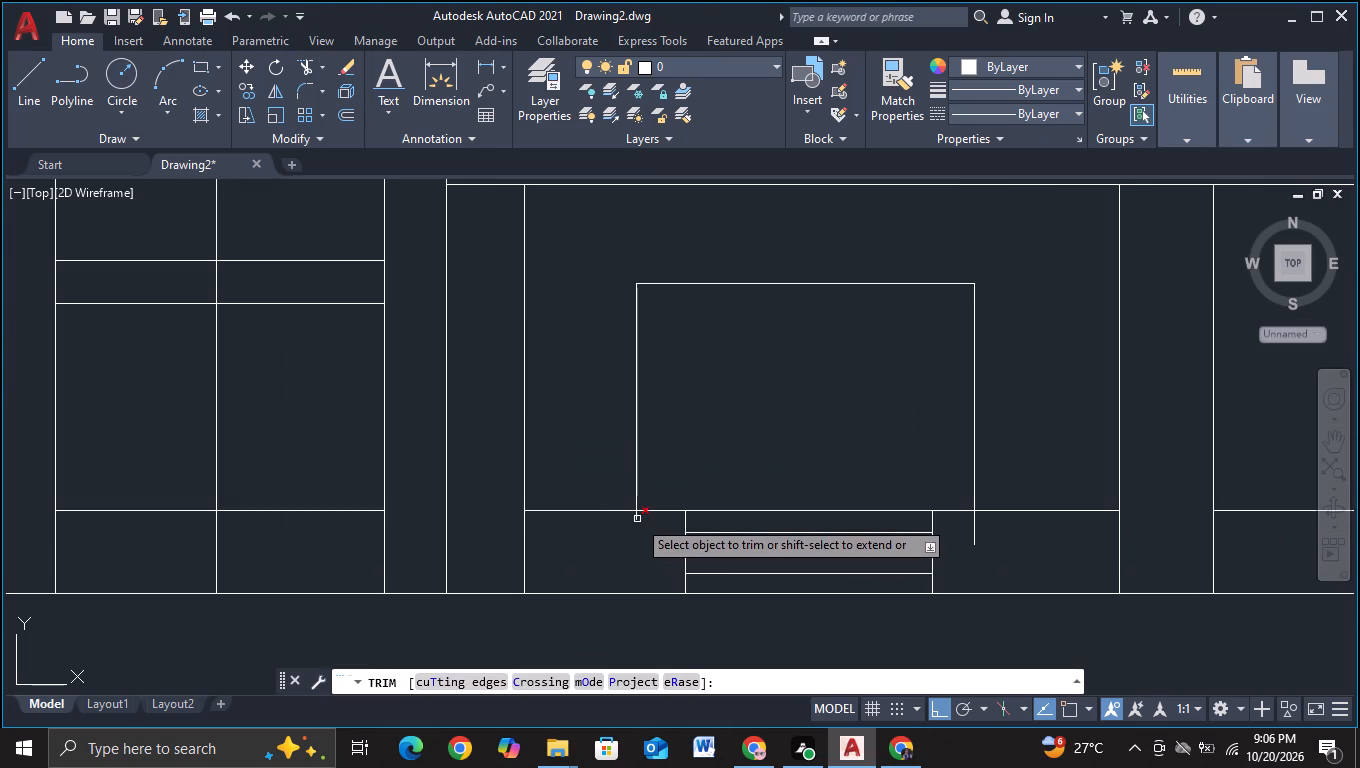
{"action": "left_click", "coordinate": [637, 519]}
{"action": "left_click", "coordinate": [976, 543]}
{"action": "key", "text": "Escape"}
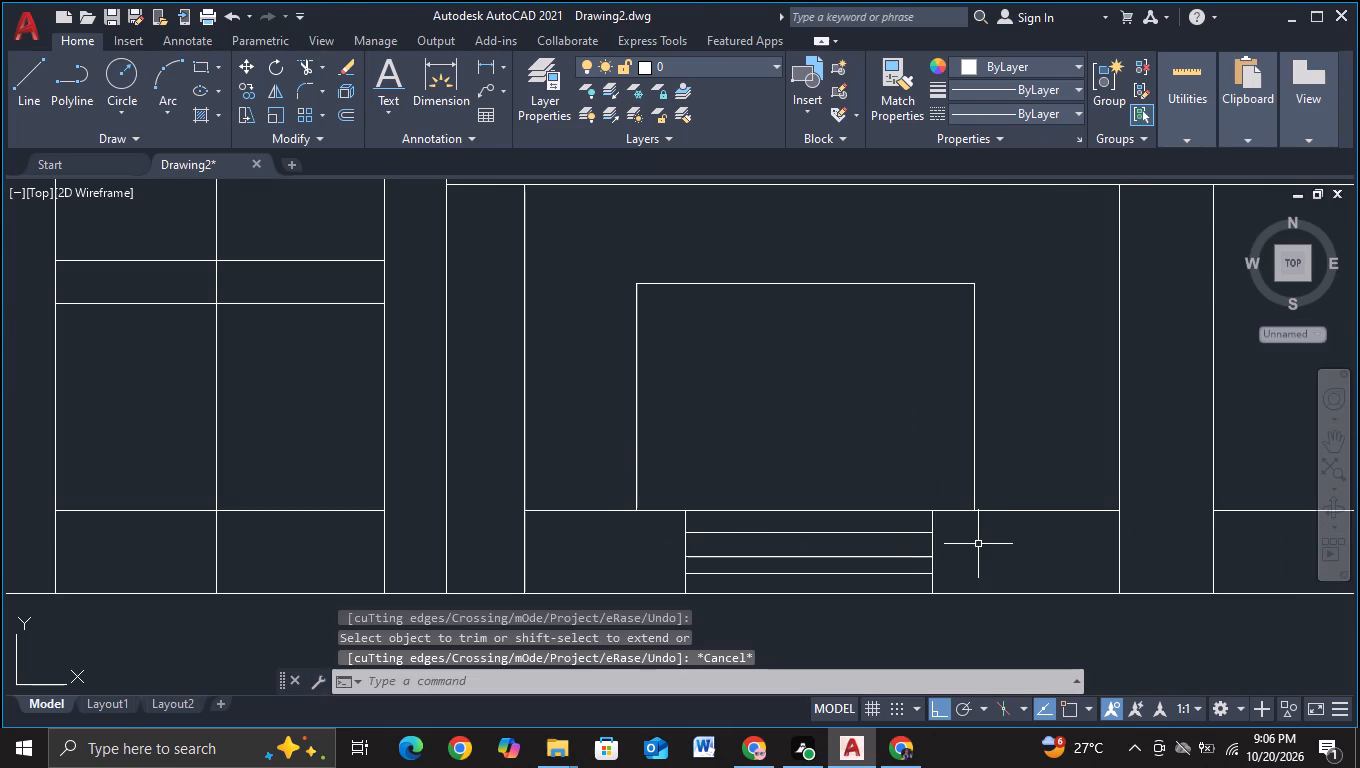
Draw a vertical line near the frame's middle, overshooting both the frame's top edge and the low horizontal.
{"action": "scroll", "coordinate": [971, 551], "scroll_direction": "down", "scroll_amount": 2}
{"action": "middle_click_drag", "start_coordinate": [983, 560], "coordinate": [980, 551]}
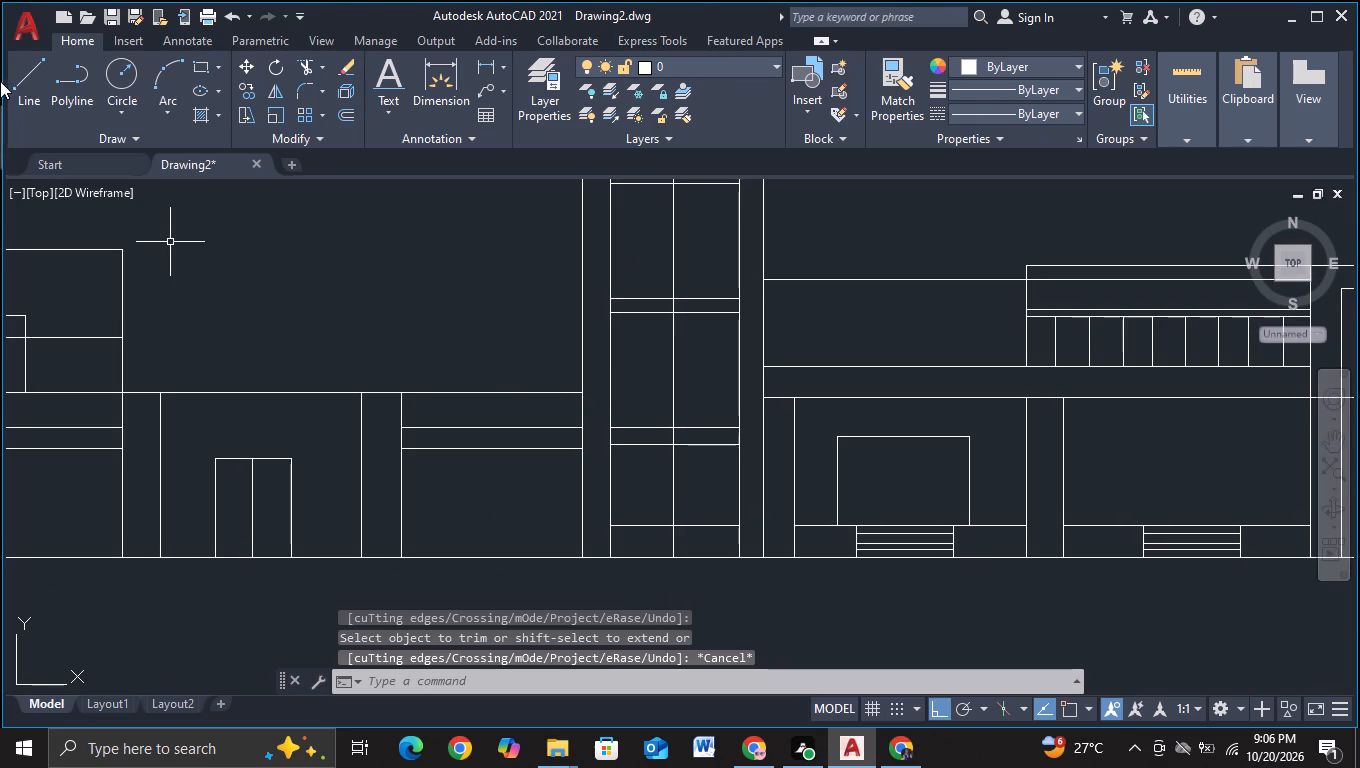
{"action": "left_click", "coordinate": [43, 82]}
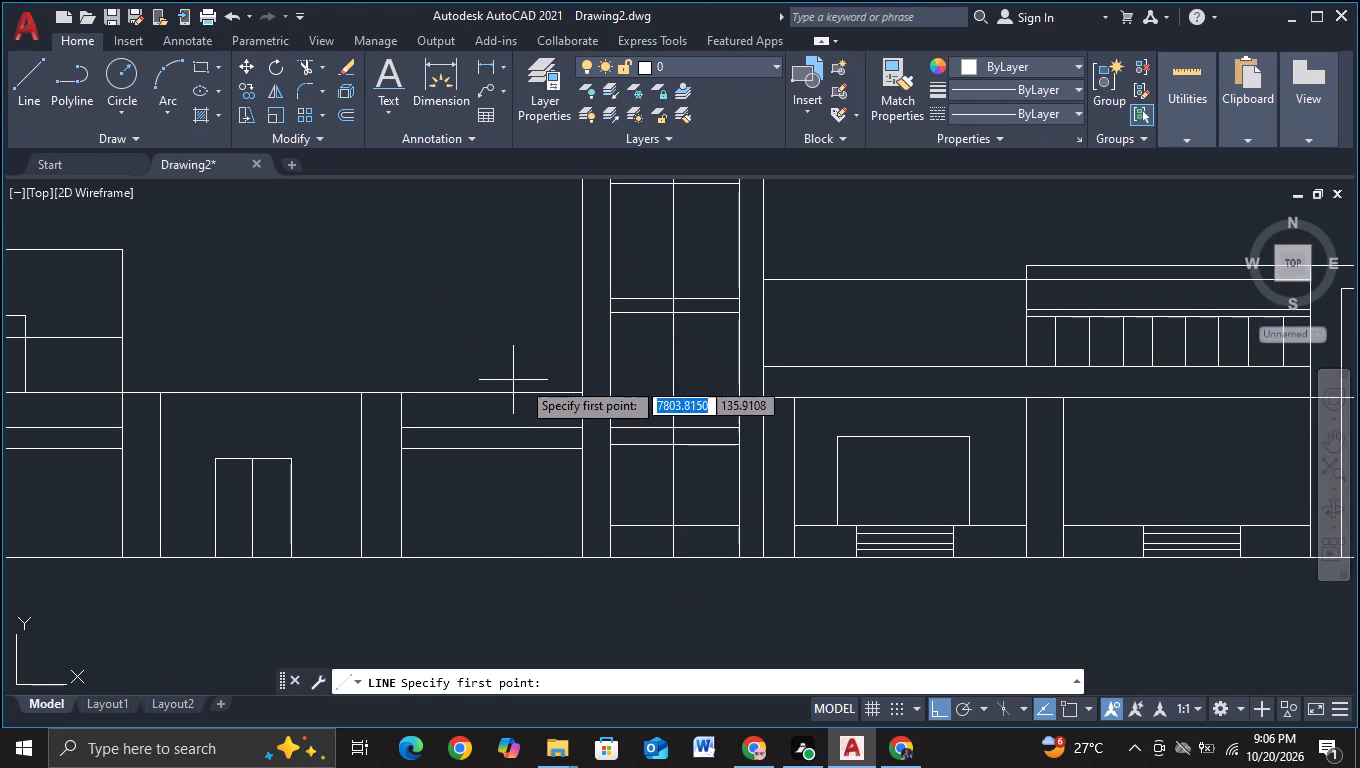
{"action": "scroll", "coordinate": [541, 380], "scroll_direction": "up", "scroll_amount": 2}
{"action": "scroll", "coordinate": [999, 576], "scroll_direction": "down", "scroll_amount": 2}
{"action": "middle_click_drag", "start_coordinate": [1180, 606], "coordinate": [1153, 590]}
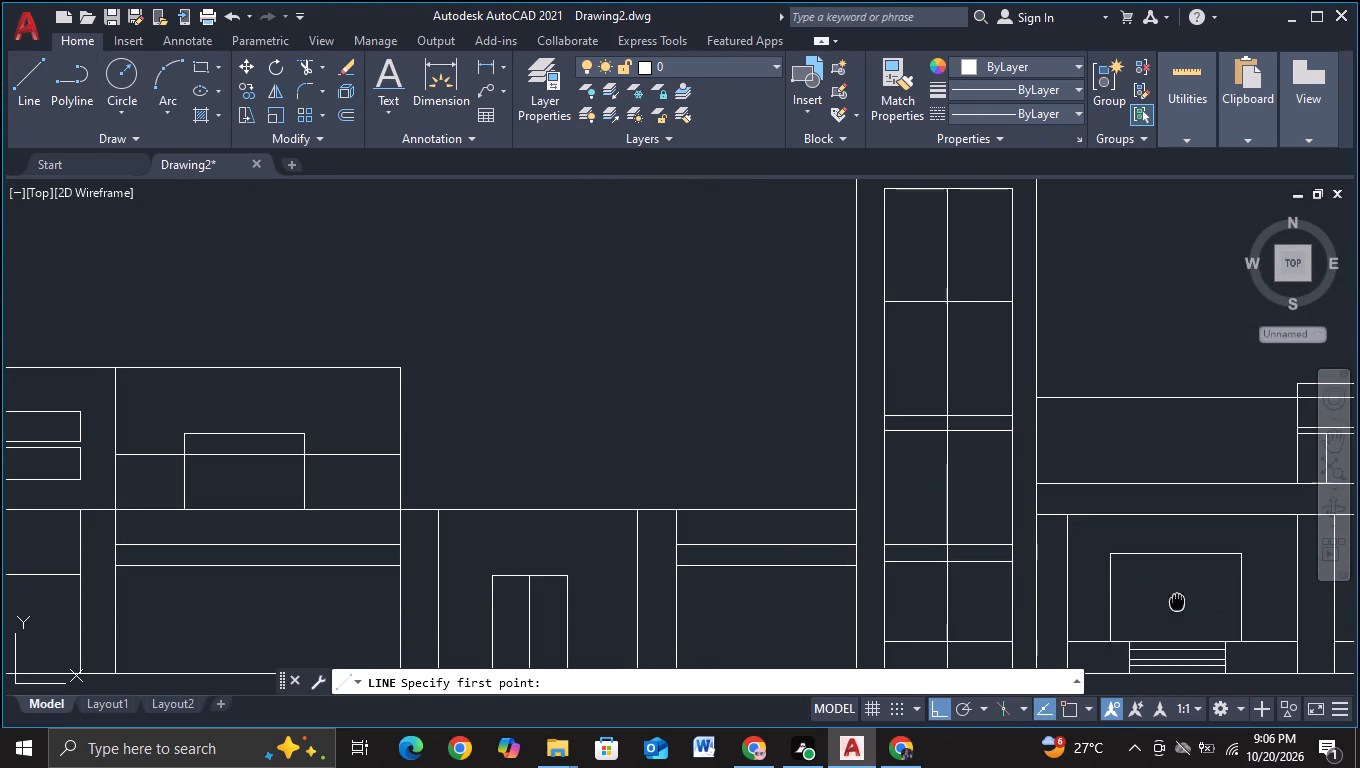
{"action": "middle_click_drag", "start_coordinate": [1153, 590], "coordinate": [891, 529]}
{"action": "scroll", "coordinate": [894, 527], "scroll_direction": "up", "scroll_amount": 2}
{"action": "middle_click_drag", "start_coordinate": [902, 535], "coordinate": [842, 425]}
{"action": "scroll", "coordinate": [814, 490], "scroll_direction": "up", "scroll_amount": 1}
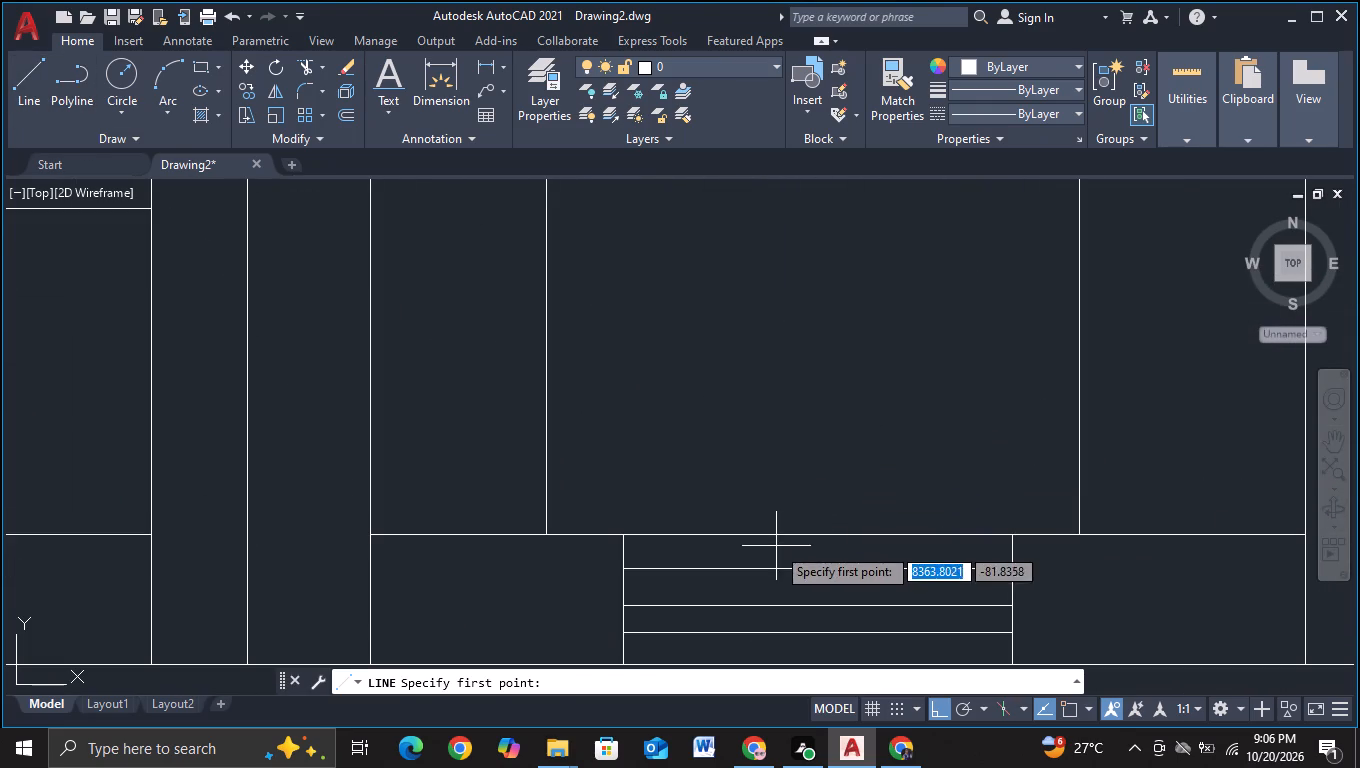
{"action": "left_click", "coordinate": [797, 552]}
{"action": "middle_click_drag", "start_coordinate": [801, 414], "coordinate": [795, 613]}
{"action": "left_click", "coordinate": [813, 327]}
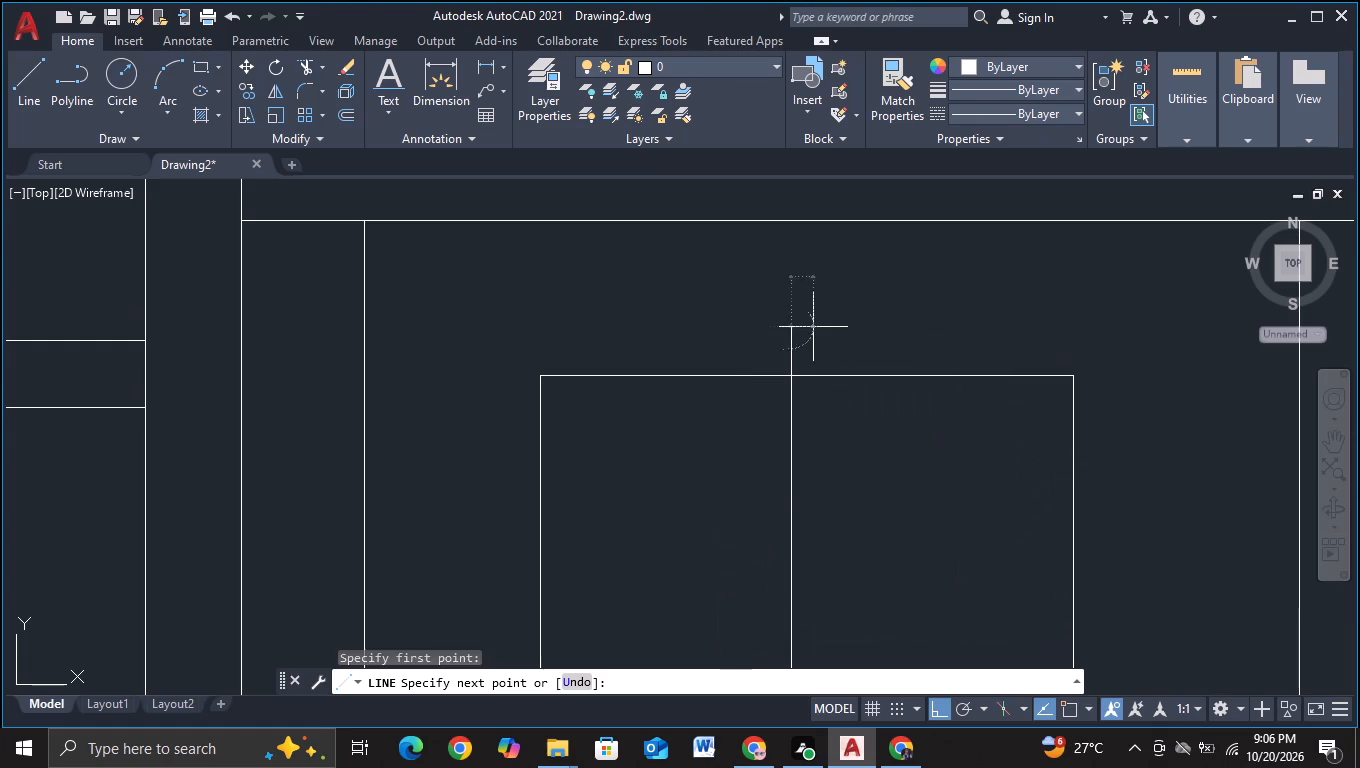
{"action": "key", "text": "Escape"}
Trim the middle vertical's ends above the frame's top edge and below the low horizontal.
{"action": "left_click", "coordinate": [311, 71]}
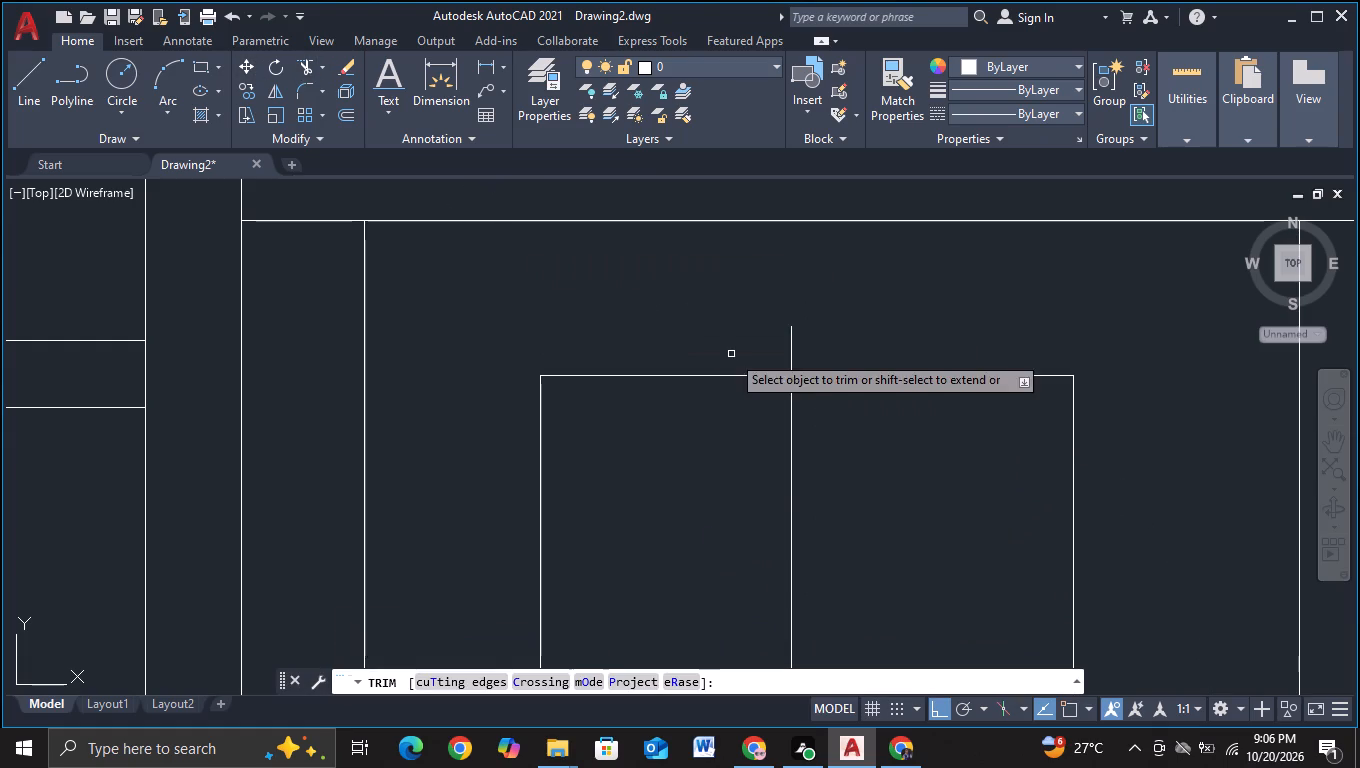
{"action": "left_click_drag", "start_coordinate": [721, 347], "coordinate": [829, 349]}
{"action": "scroll", "coordinate": [829, 349], "scroll_direction": "down", "scroll_amount": 2}
{"action": "middle_click_drag", "start_coordinate": [843, 458], "coordinate": [806, 295]}
{"action": "scroll", "coordinate": [805, 332], "scroll_direction": "up", "scroll_amount": 2}
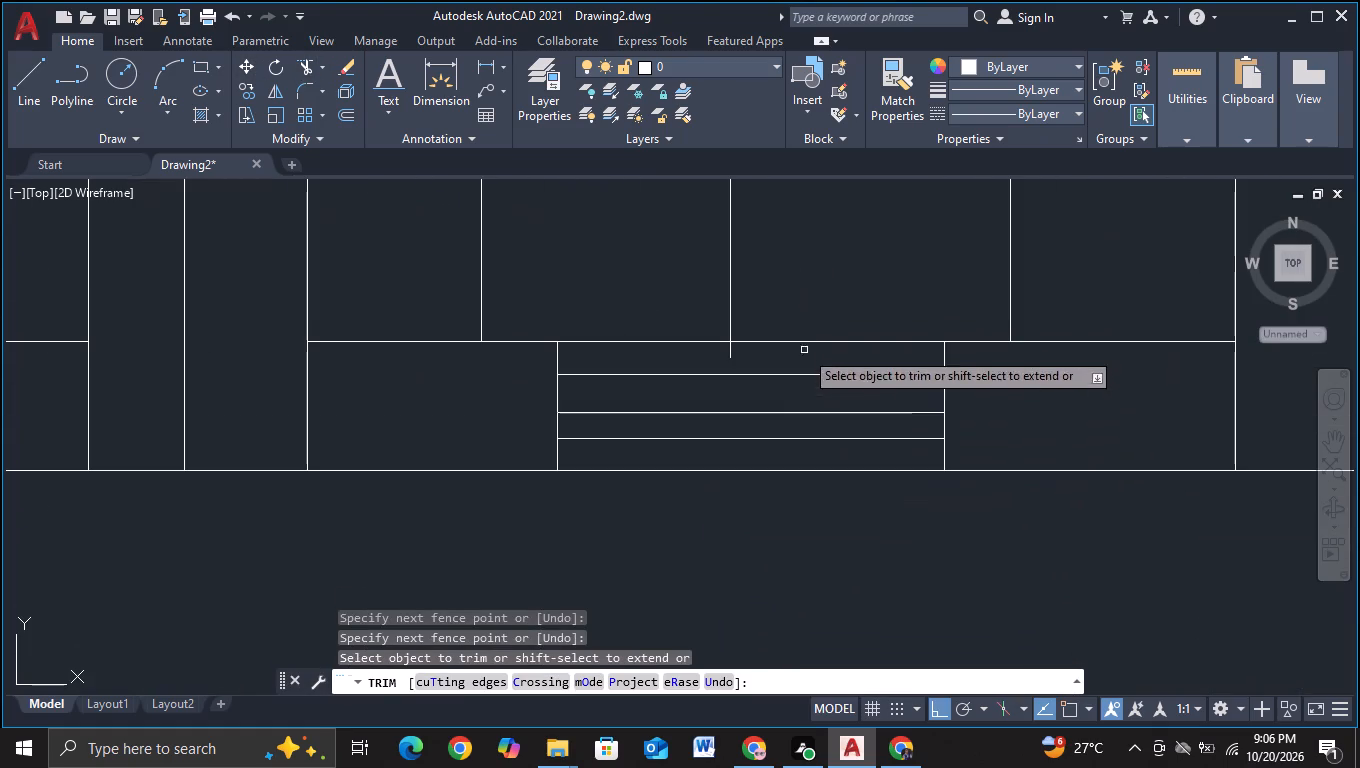
{"action": "left_click", "coordinate": [730, 356]}
{"action": "key", "text": "Escape"}
Copy the middle vertical a small distance to its right to form a narrow mullion in the frame.
{"action": "scroll", "coordinate": [755, 354], "scroll_direction": "down", "scroll_amount": 2}
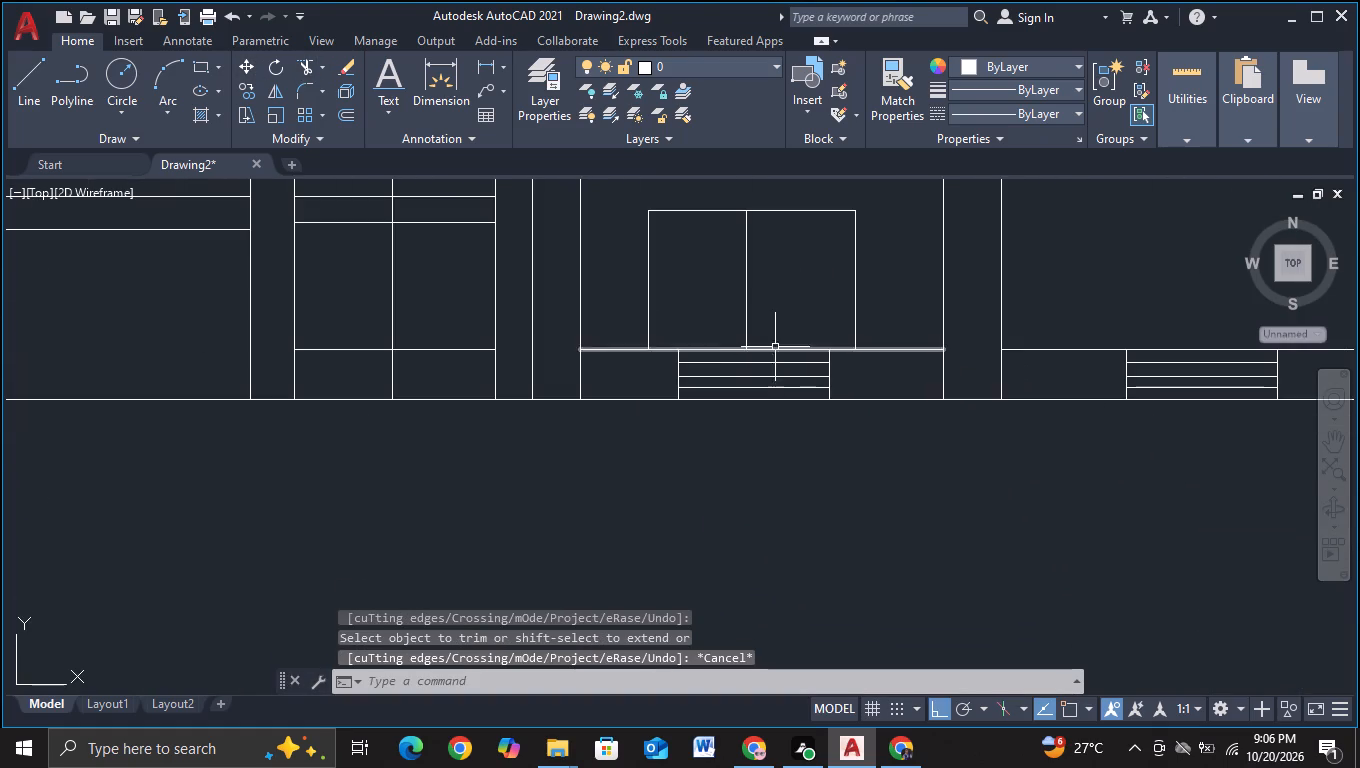
{"action": "middle_click_drag", "start_coordinate": [776, 345], "coordinate": [775, 400]}
{"action": "left_click", "coordinate": [744, 373]}
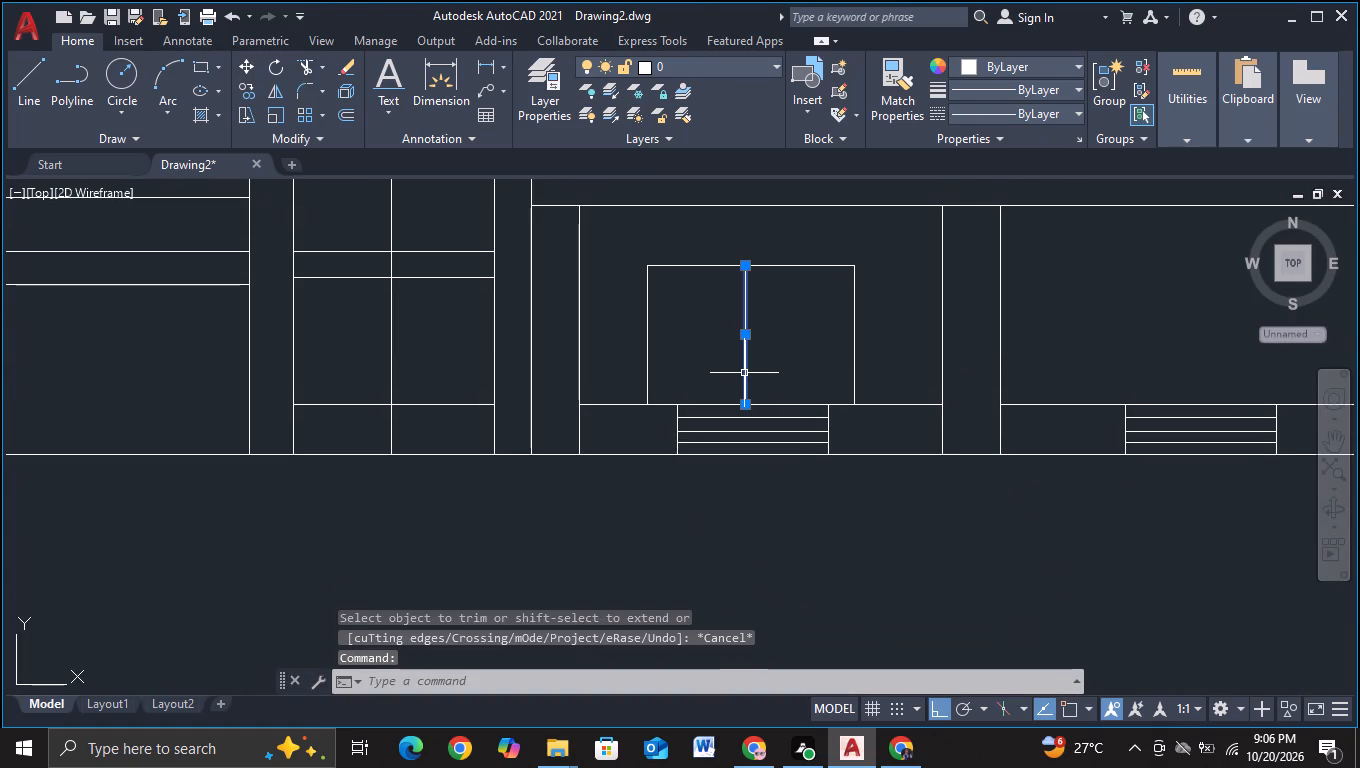
{"action": "key", "text": "c"}
{"action": "left_click", "coordinate": [826, 436]}
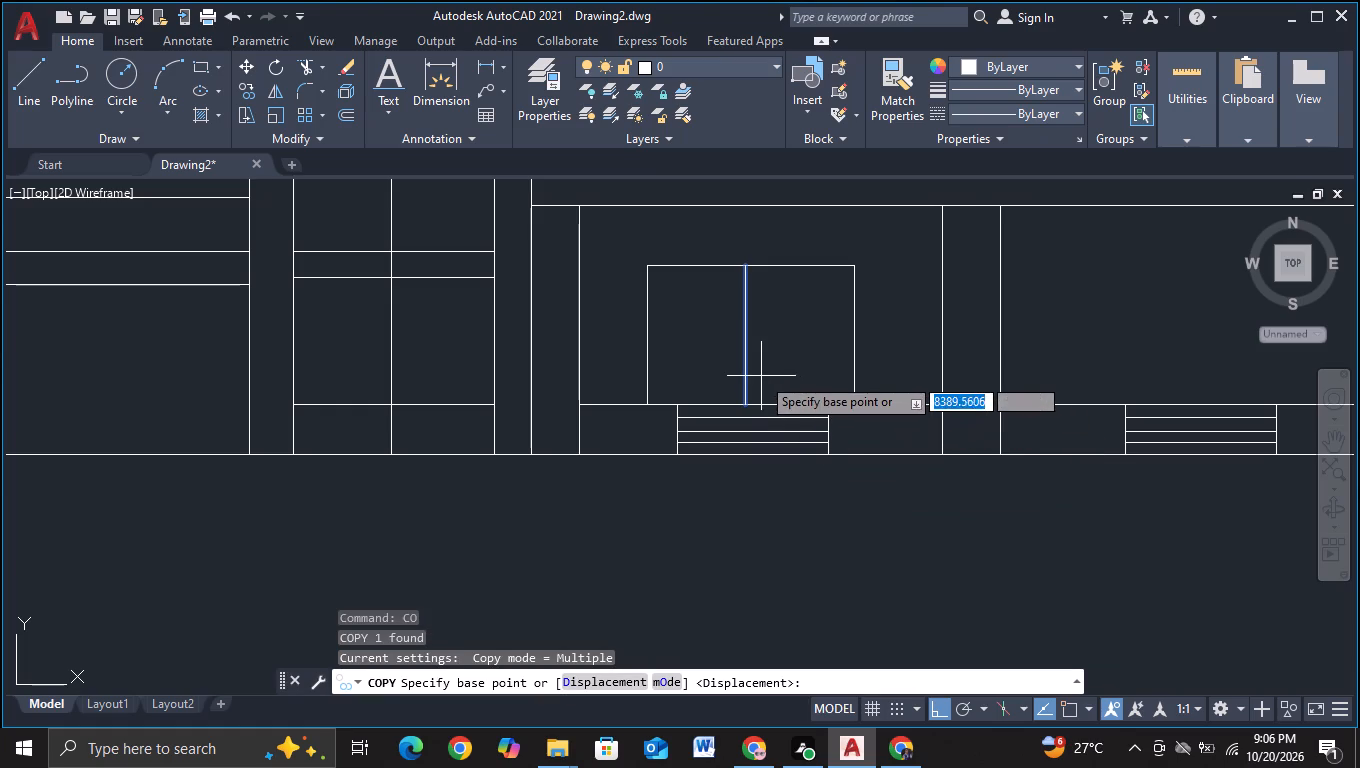
{"action": "left_click", "coordinate": [745, 375]}
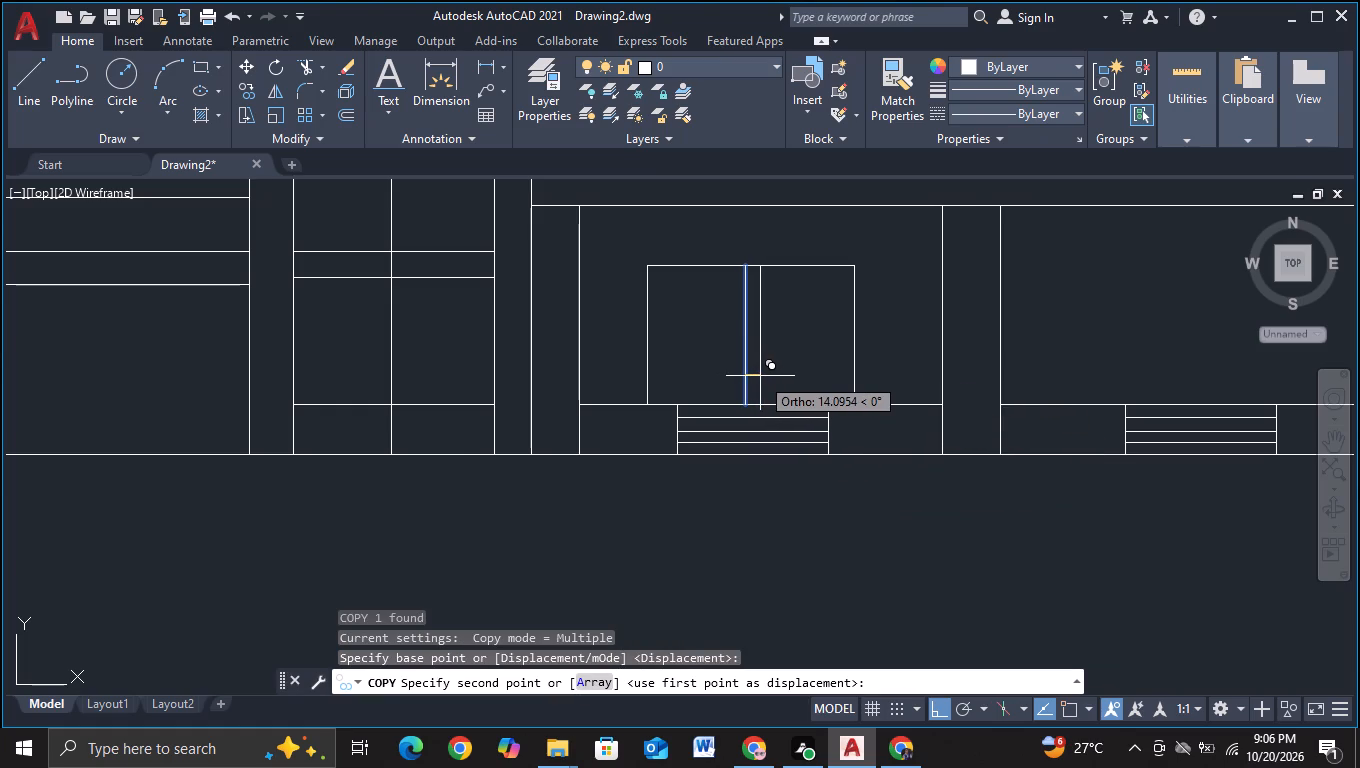
{"action": "left_click", "coordinate": [759, 376]}
{"action": "key", "text": "Escape"}
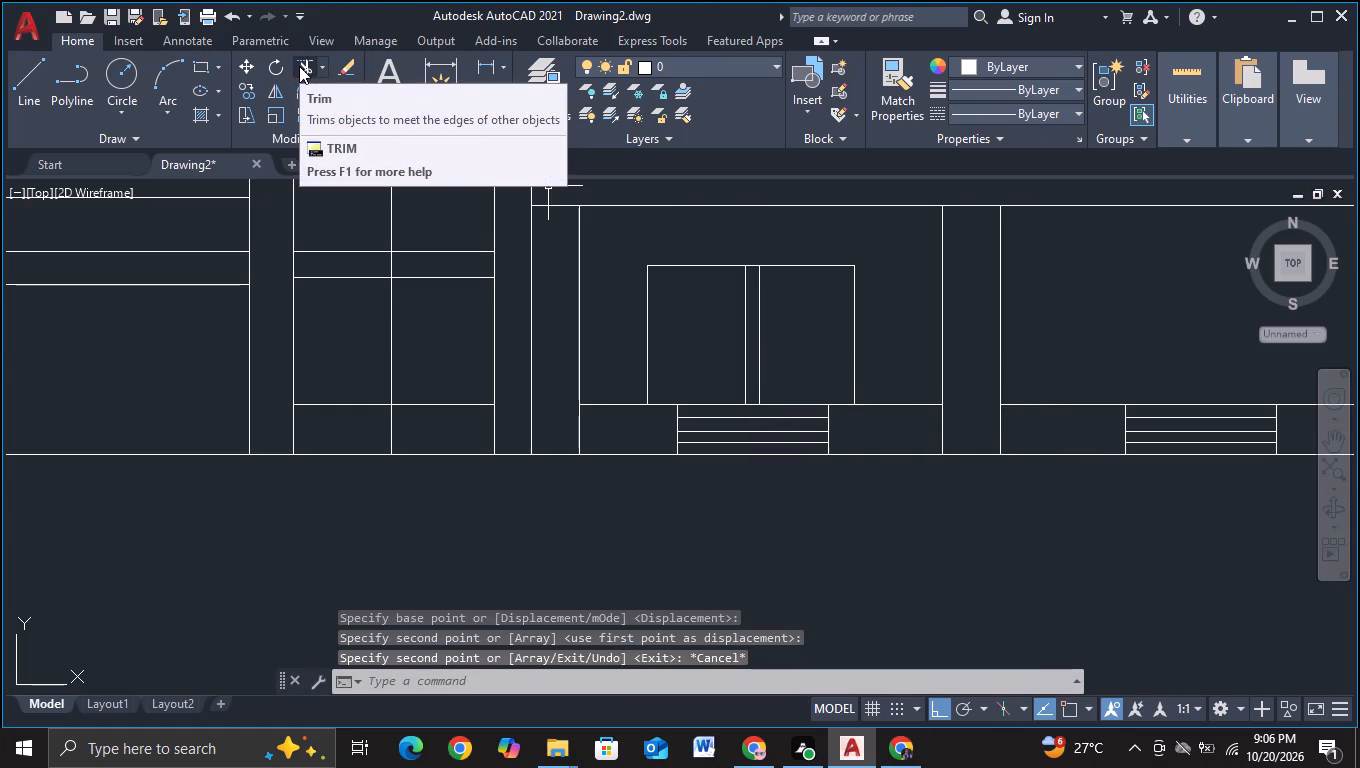
Draw a small square handle, about 11 by 12 units, just left of the mullion in the framed opening.
{"action": "left_click", "coordinate": [299, 66]}
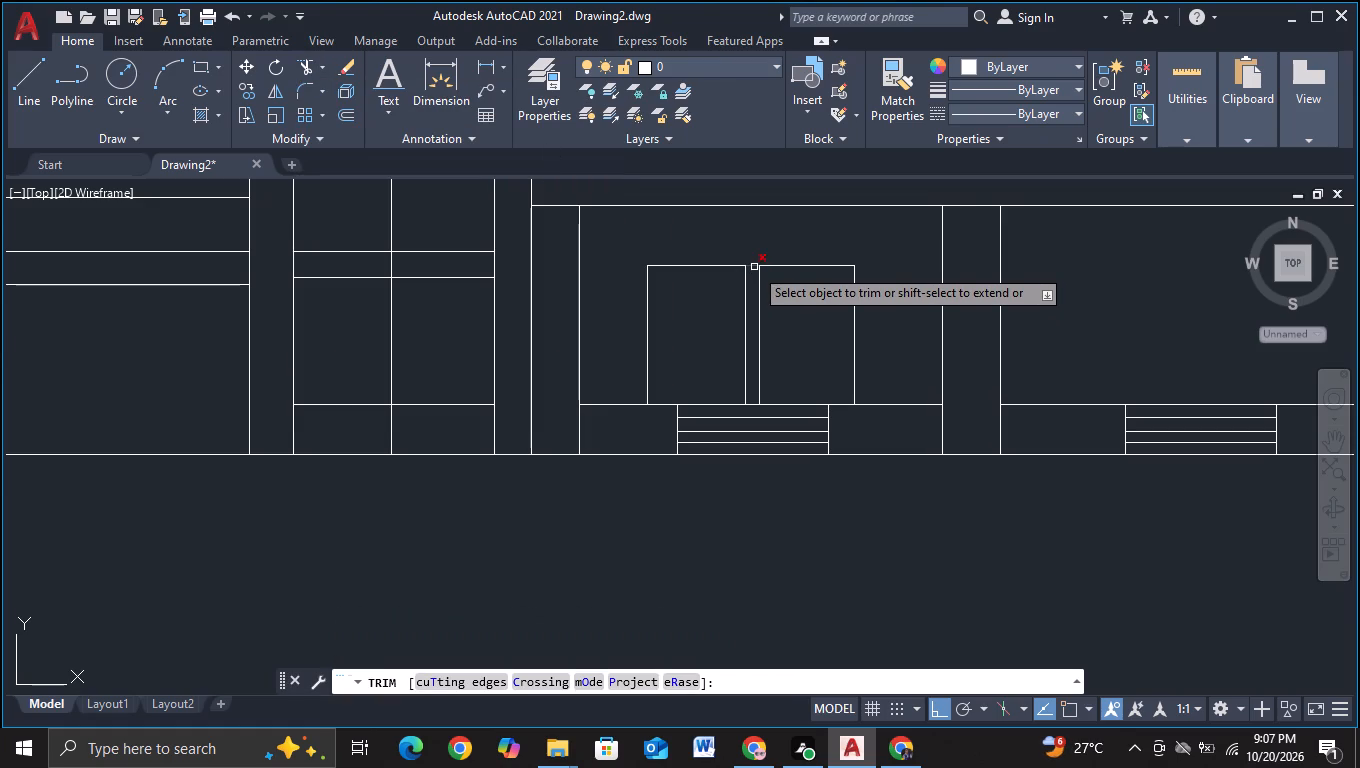
{"action": "key", "text": "Escape"}
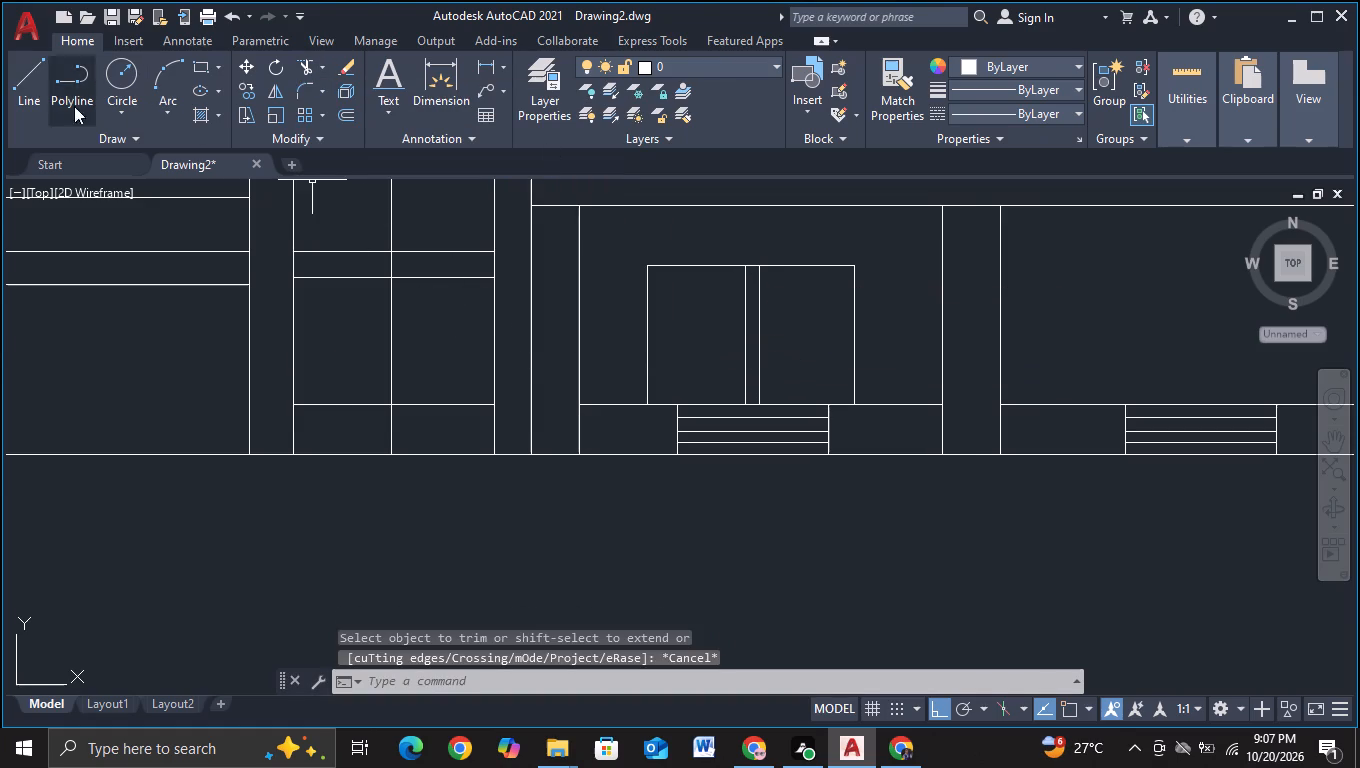
{"action": "left_click", "coordinate": [26, 91]}
{"action": "scroll", "coordinate": [800, 351], "scroll_direction": "up", "scroll_amount": 1}
{"action": "left_click", "coordinate": [677, 317]}
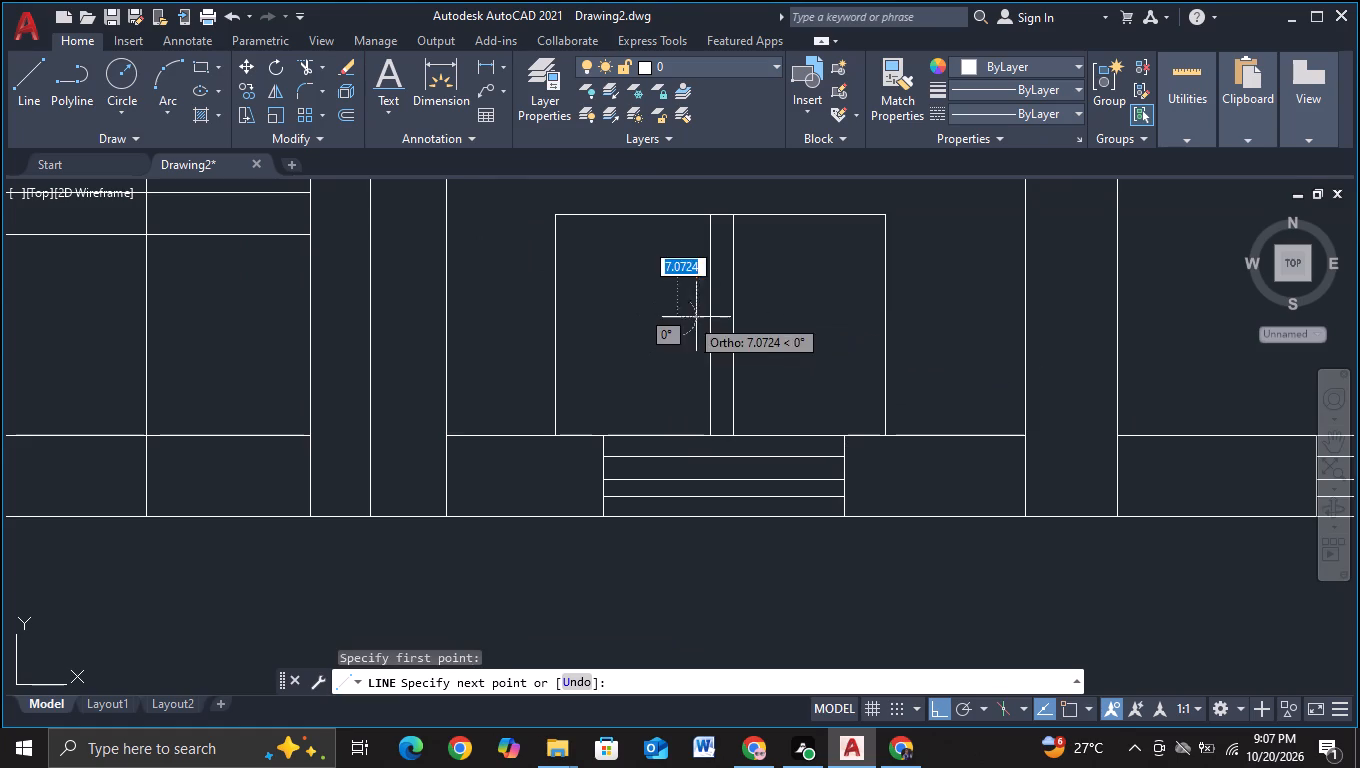
{"action": "left_click", "coordinate": [696, 317]}
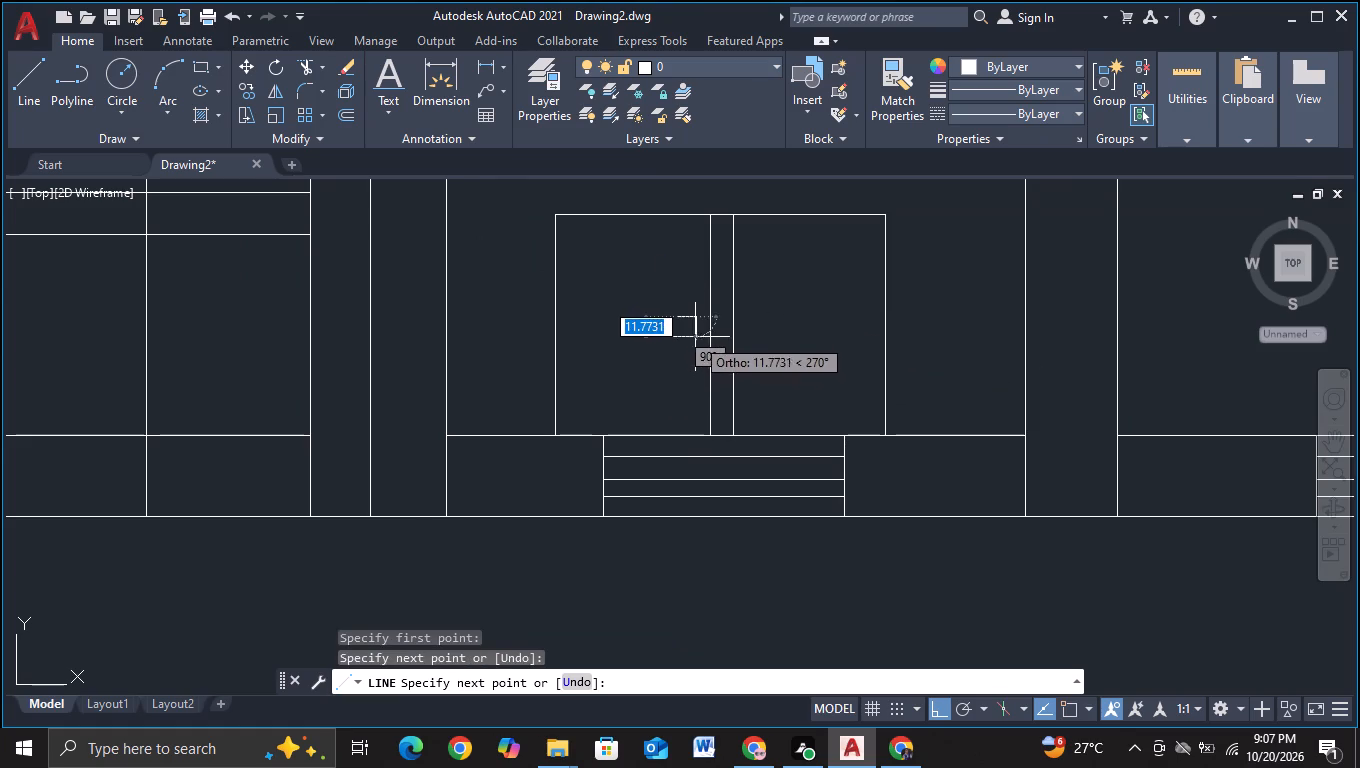
{"action": "left_click", "coordinate": [695, 337]}
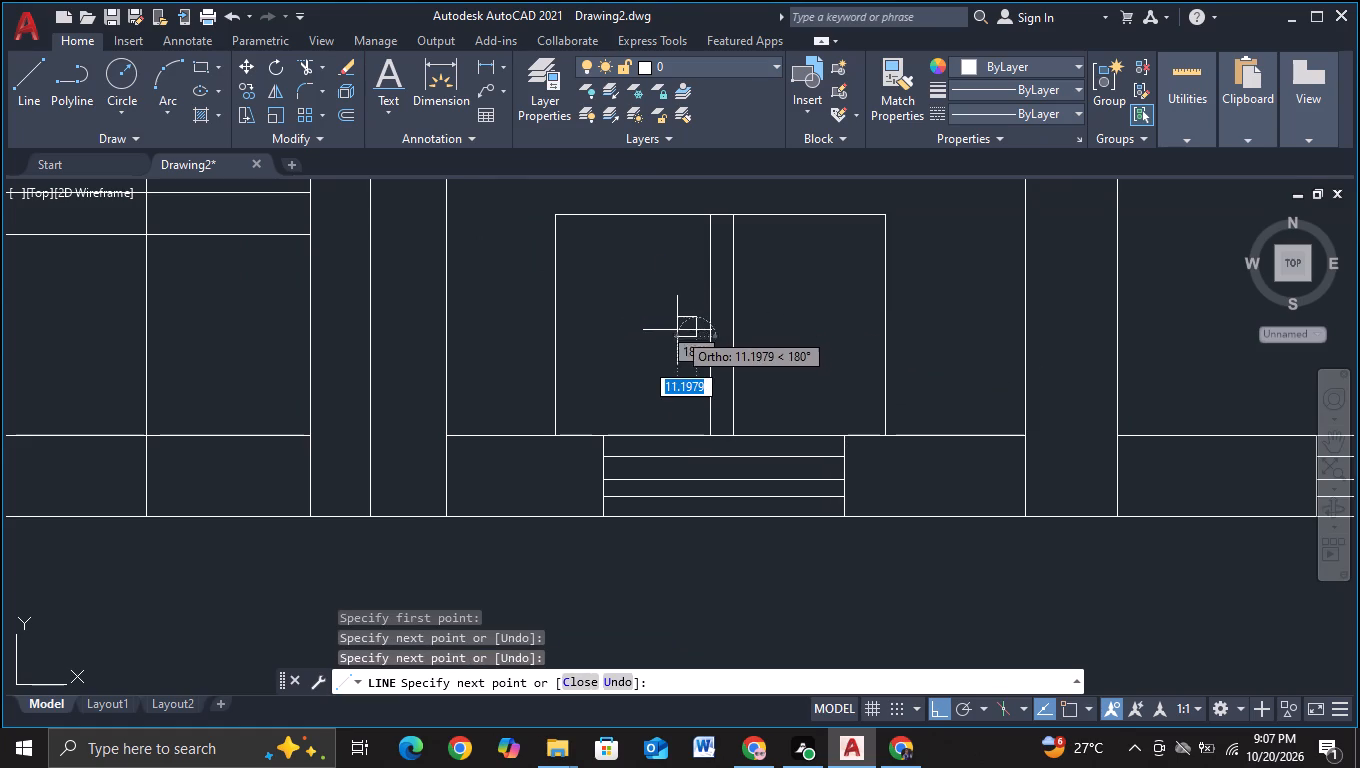
{"action": "key", "text": "F3"}
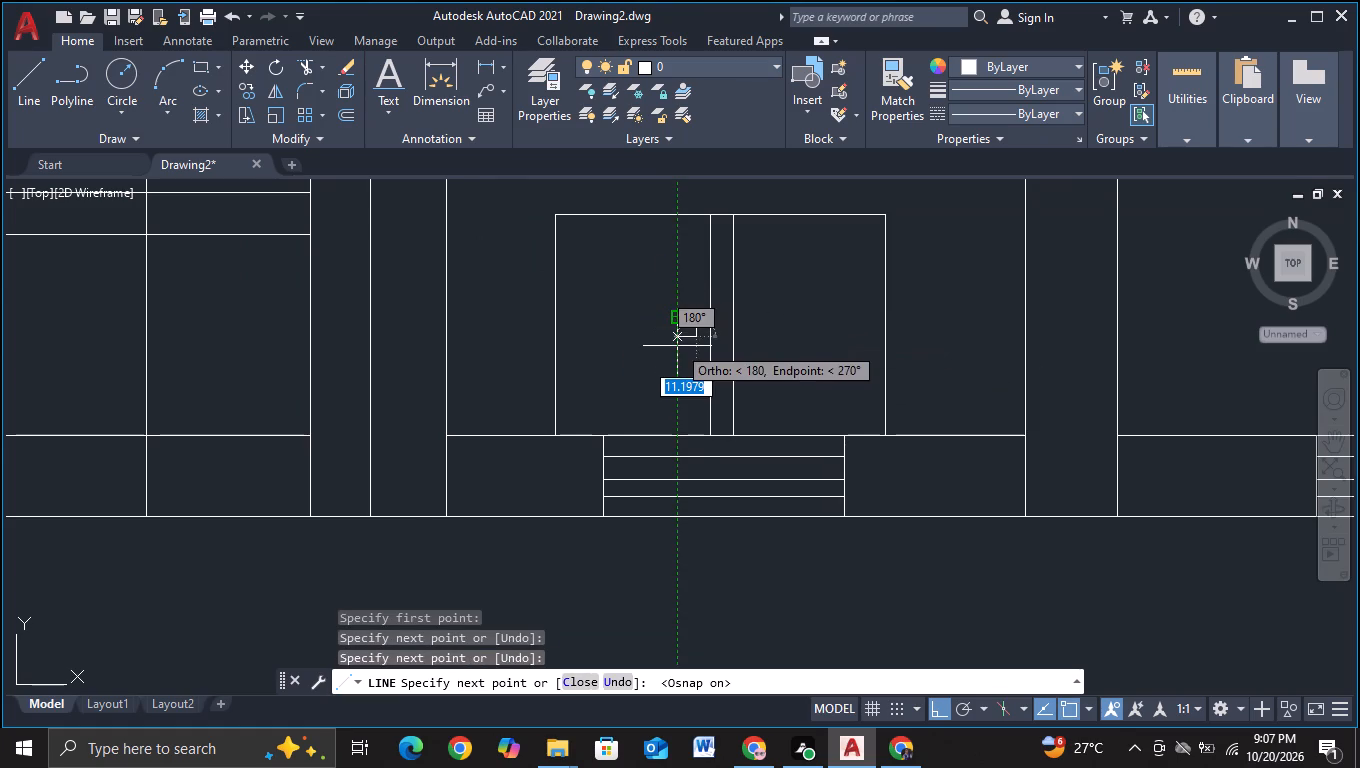
{"action": "left_click", "coordinate": [678, 335]}
{"action": "left_click", "coordinate": [679, 321]}
{"action": "key", "text": "Escape"}
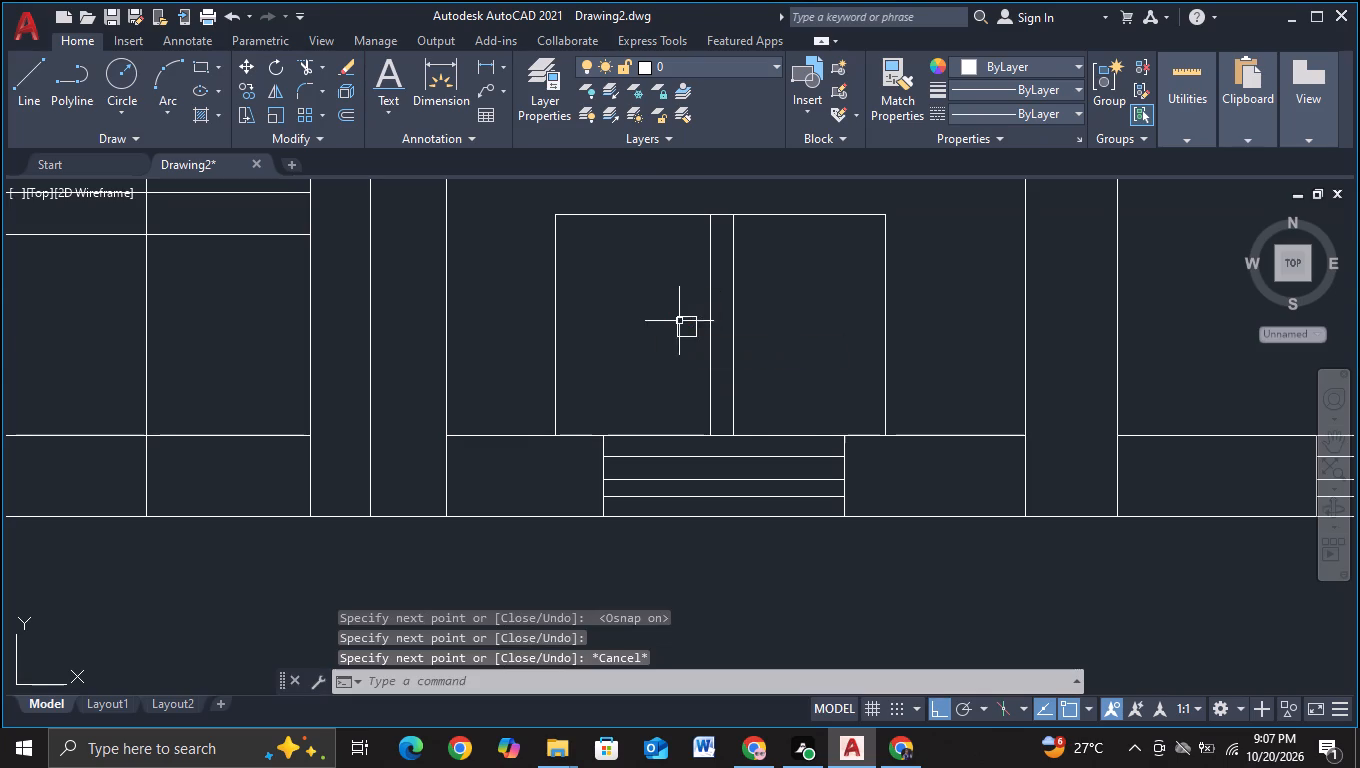
Copy the small square handle horizontally to the other side of the mullion.
{"action": "left_click_drag", "start_coordinate": [672, 301], "coordinate": [672, 333]}
{"action": "left_click", "coordinate": [701, 347]}
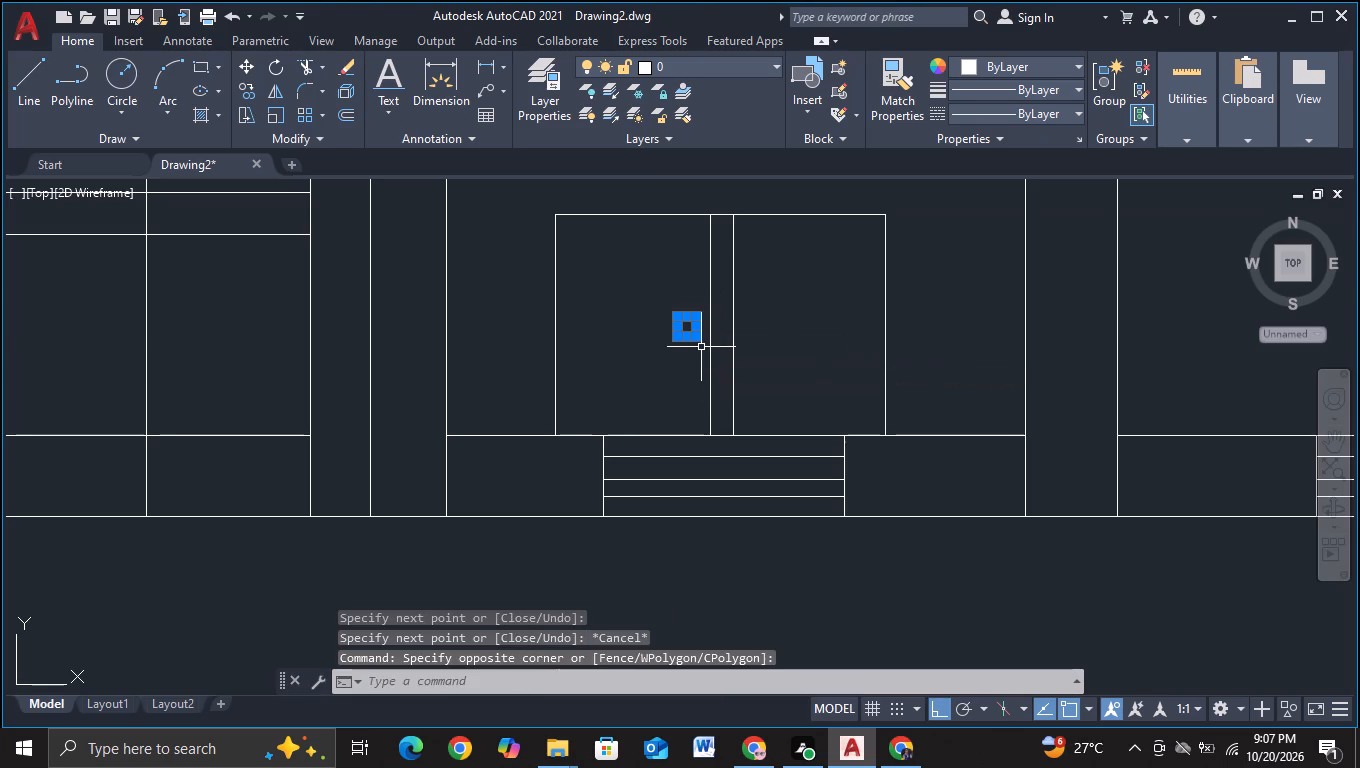
{"action": "key", "text": "c"}
{"action": "left_click", "coordinate": [766, 405]}
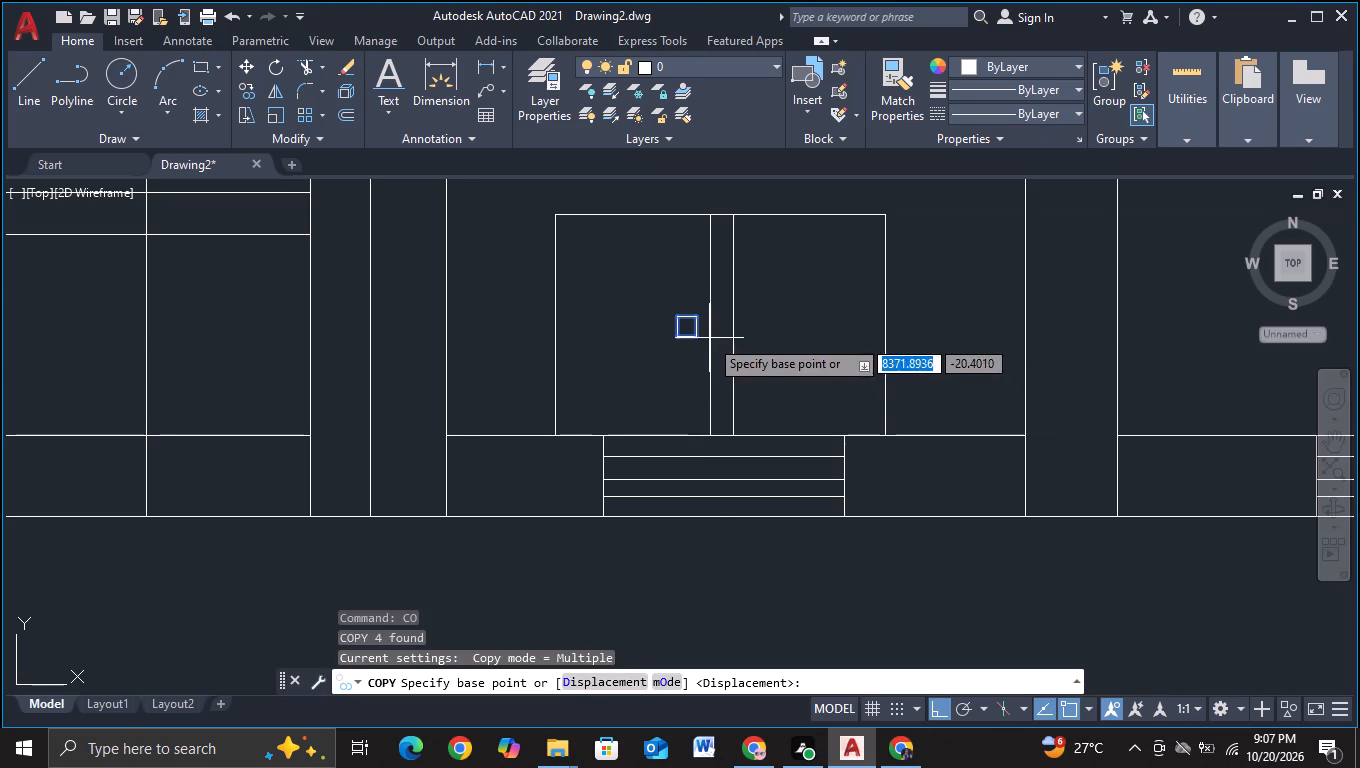
{"action": "left_click", "coordinate": [690, 330]}
{"action": "left_click", "coordinate": [762, 335]}
{"action": "key", "text": "Escape"}
Copy the framed double door with its mullion and handles about 421 units right, above the slatted panel in the adjacent bay.
{"action": "scroll", "coordinate": [769, 373], "scroll_direction": "down", "scroll_amount": 1}
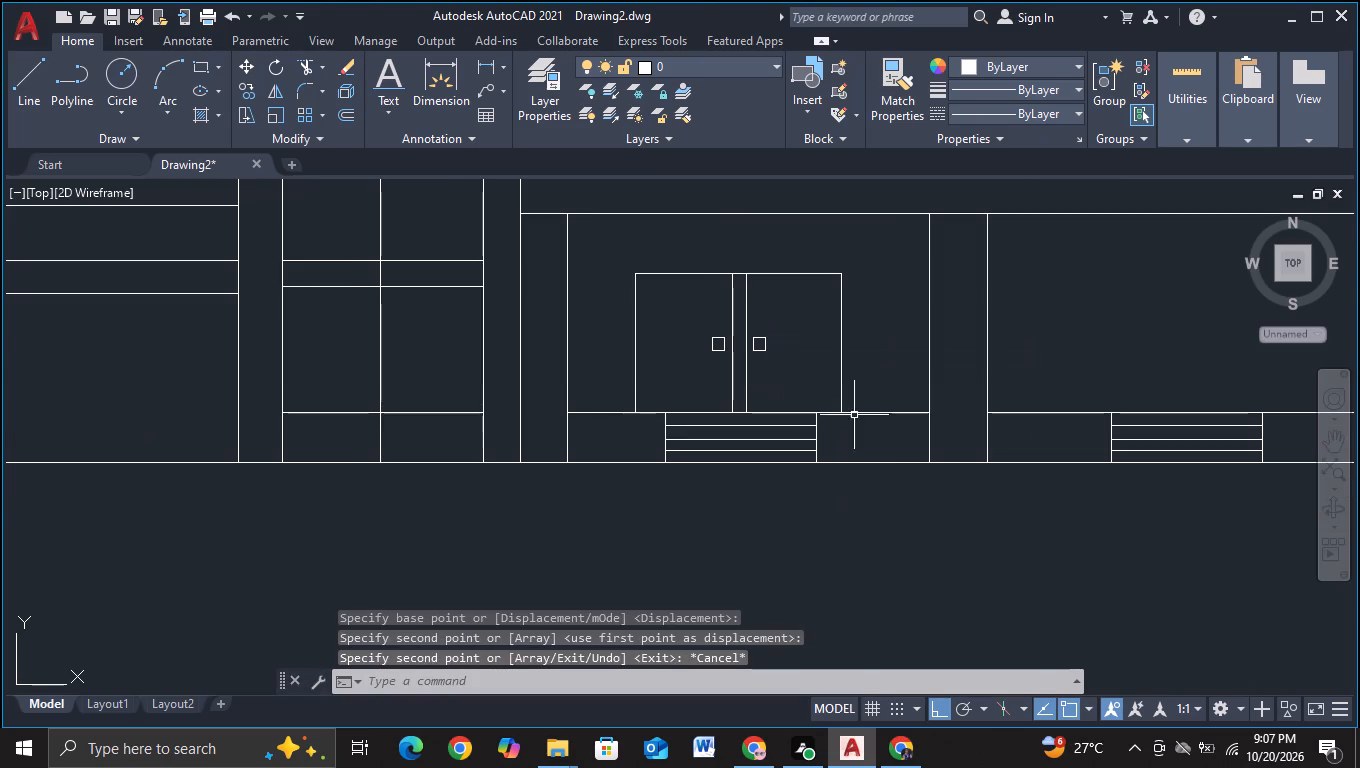
{"action": "scroll", "coordinate": [940, 525], "scroll_direction": "down", "scroll_amount": 2}
{"action": "middle_click_drag", "start_coordinate": [950, 533], "coordinate": [863, 487]}
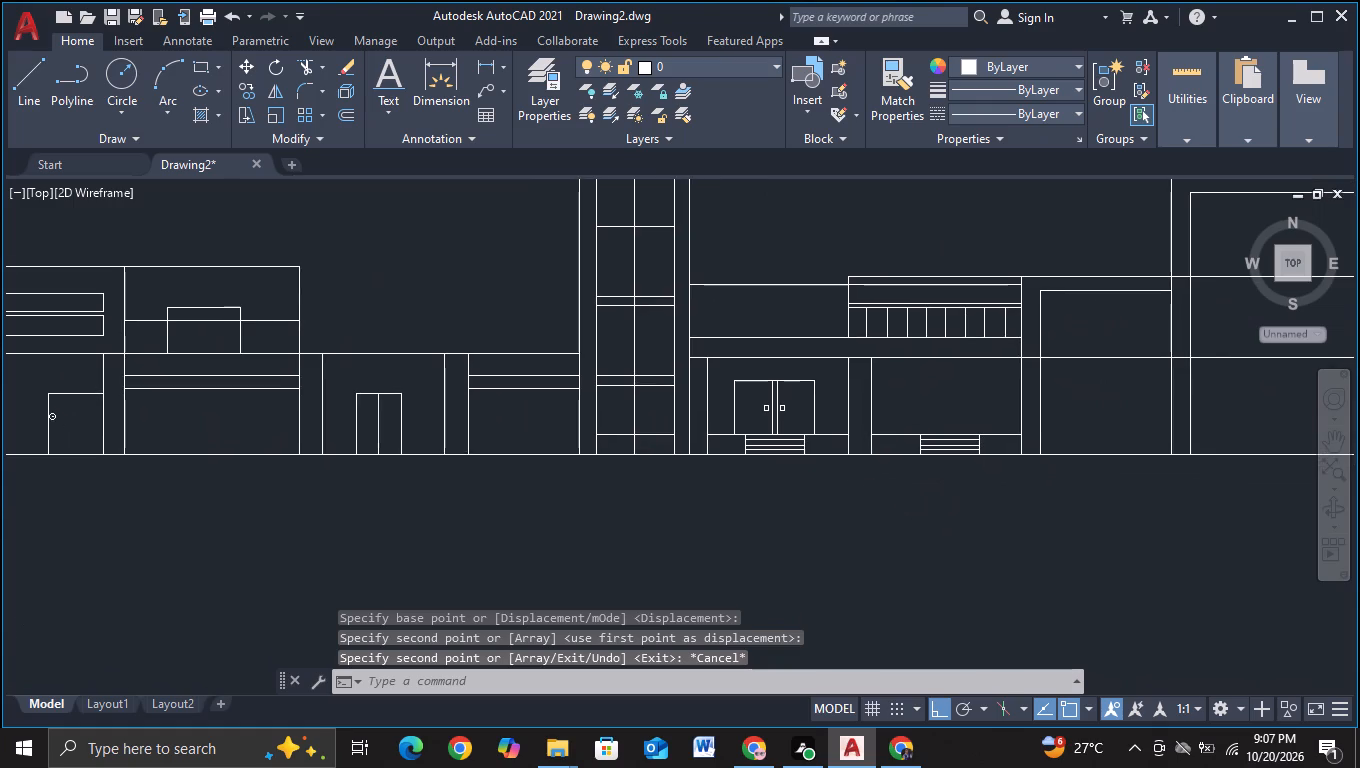
{"action": "middle_click_drag", "start_coordinate": [880, 504], "coordinate": [800, 506]}
{"action": "scroll", "coordinate": [797, 506], "scroll_direction": "up", "scroll_amount": 1}
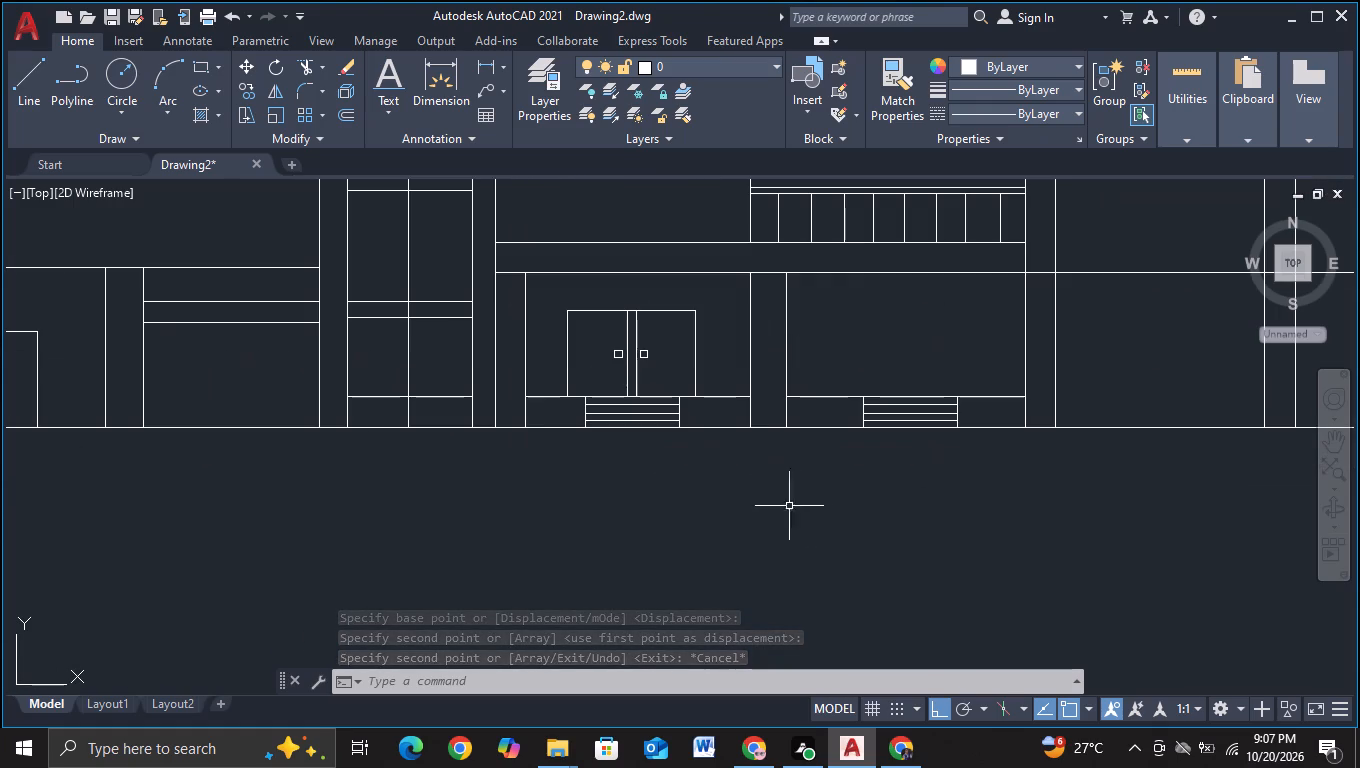
{"action": "left_click", "coordinate": [556, 288]}
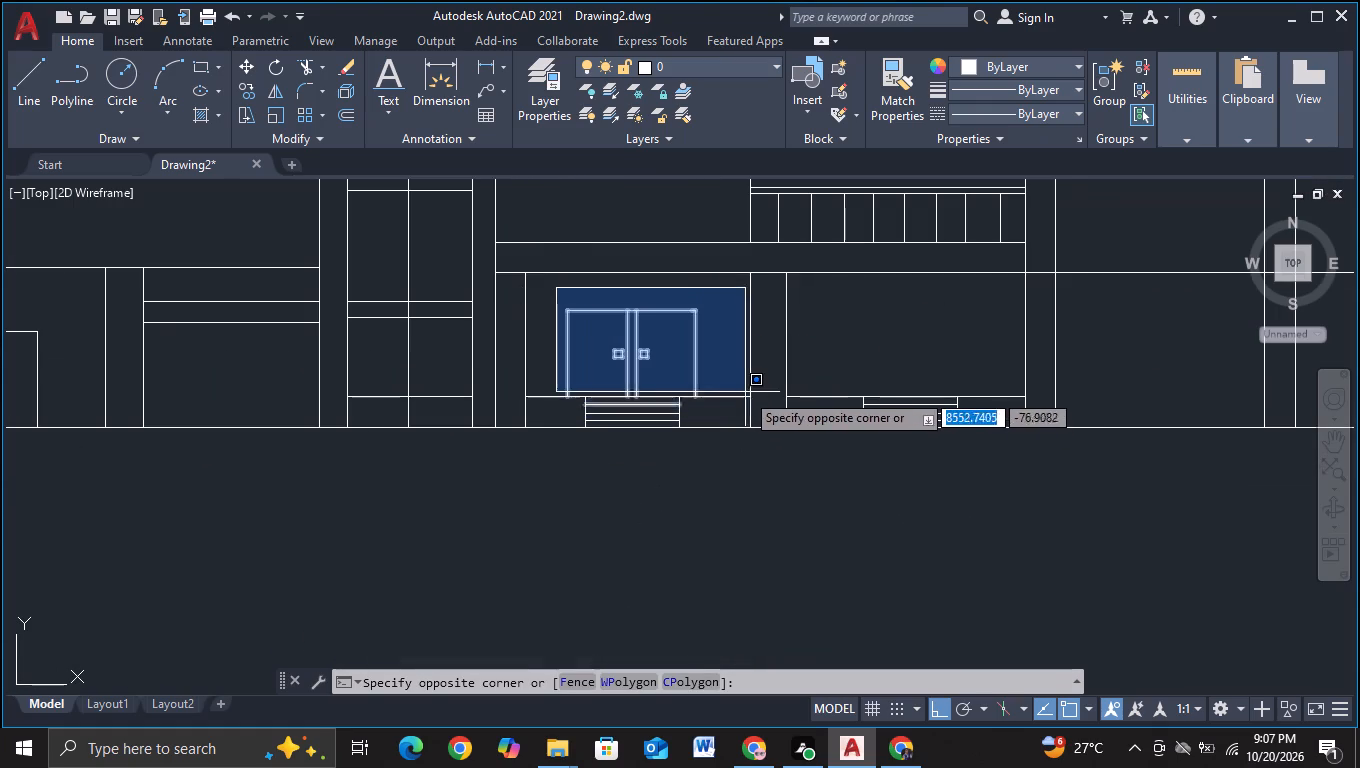
{"action": "left_click", "coordinate": [743, 406]}
{"action": "key", "text": "c"}
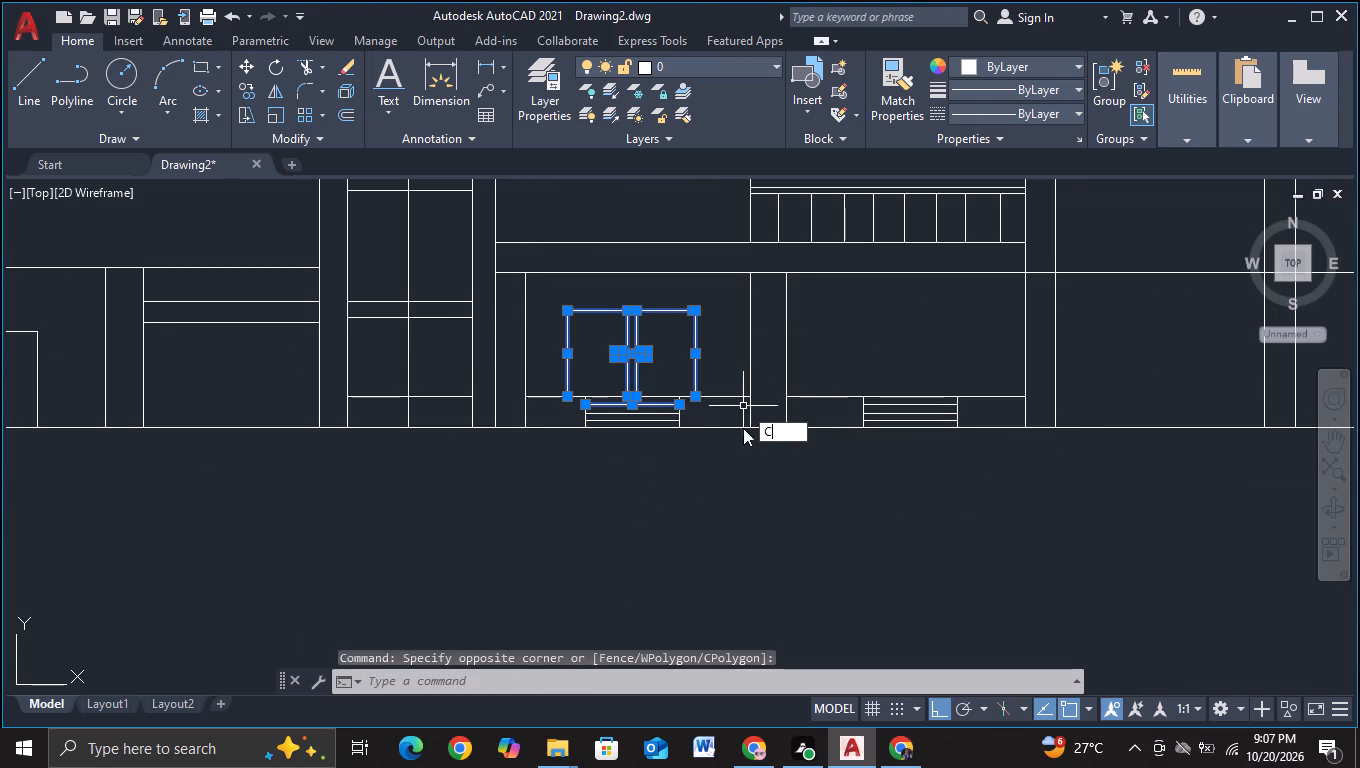
{"action": "left_click", "coordinate": [804, 467]}
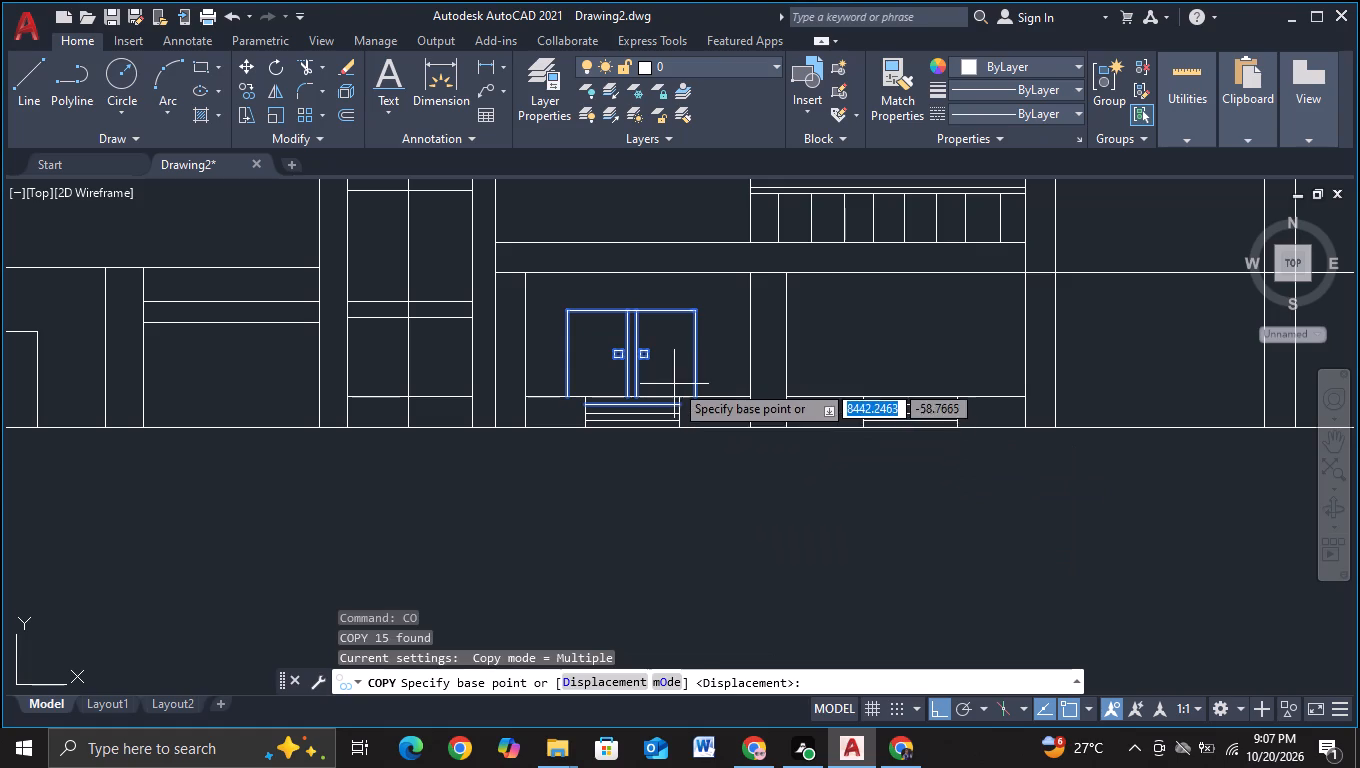
{"action": "left_click", "coordinate": [674, 383]}
{"action": "scroll", "coordinate": [947, 379], "scroll_direction": "up", "scroll_amount": 2}
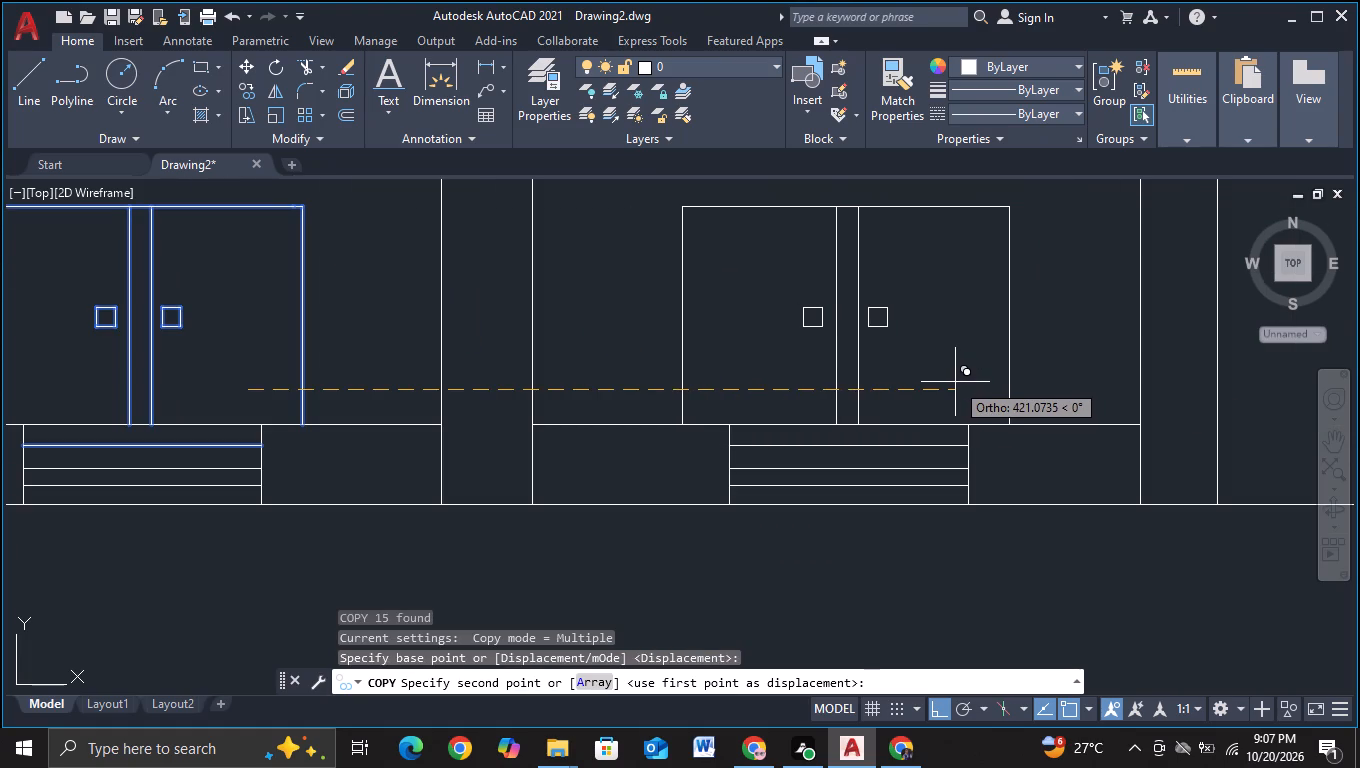
{"action": "left_click", "coordinate": [955, 382]}
{"action": "scroll", "coordinate": [955, 382], "scroll_direction": "down", "scroll_amount": 3}
{"action": "key", "text": "Escape"}
Draw a horizontal line across the next bay's left edge, continuing into a vertical about 190 units long that runs below the ground line.
{"action": "scroll", "coordinate": [997, 475], "scroll_direction": "up", "scroll_amount": 2}
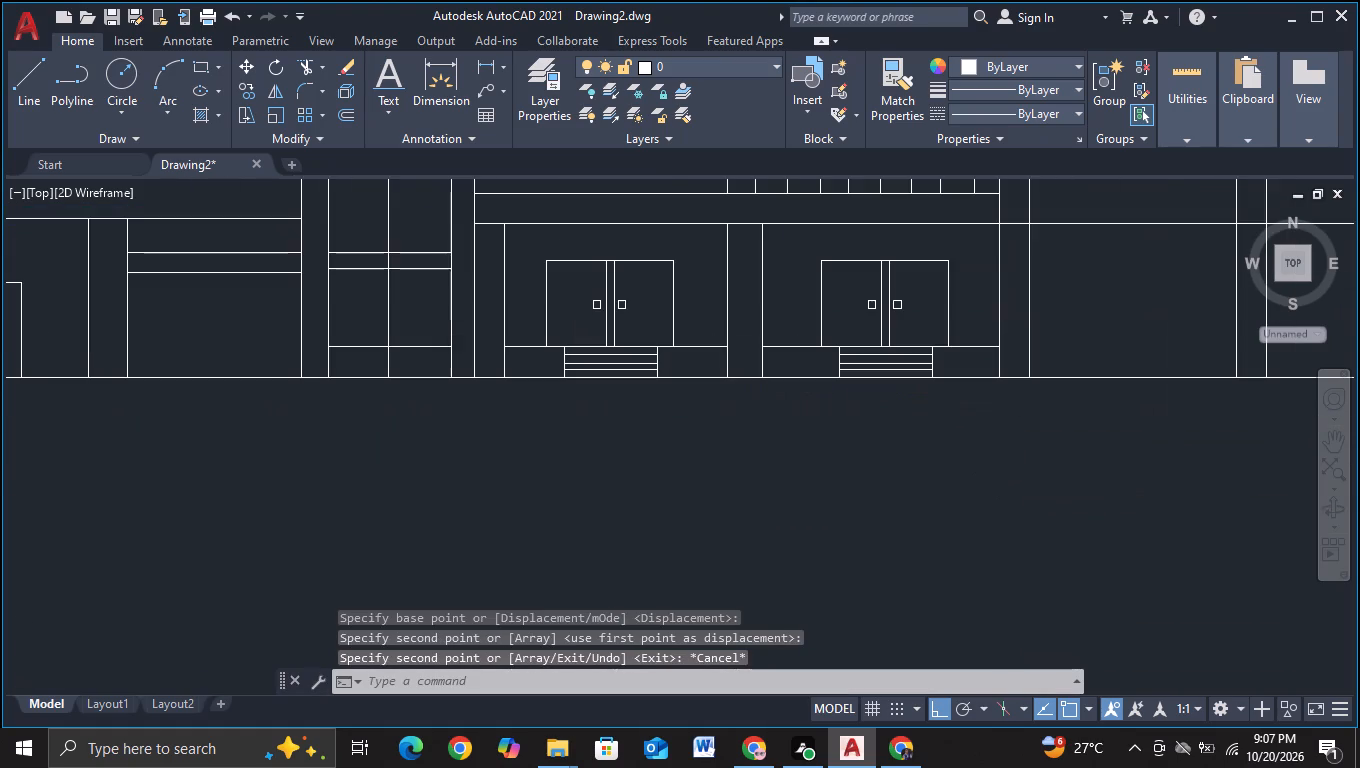
{"action": "scroll", "coordinate": [997, 475], "scroll_direction": "down", "scroll_amount": 2}
{"action": "middle_click_drag", "start_coordinate": [989, 476], "coordinate": [874, 468]}
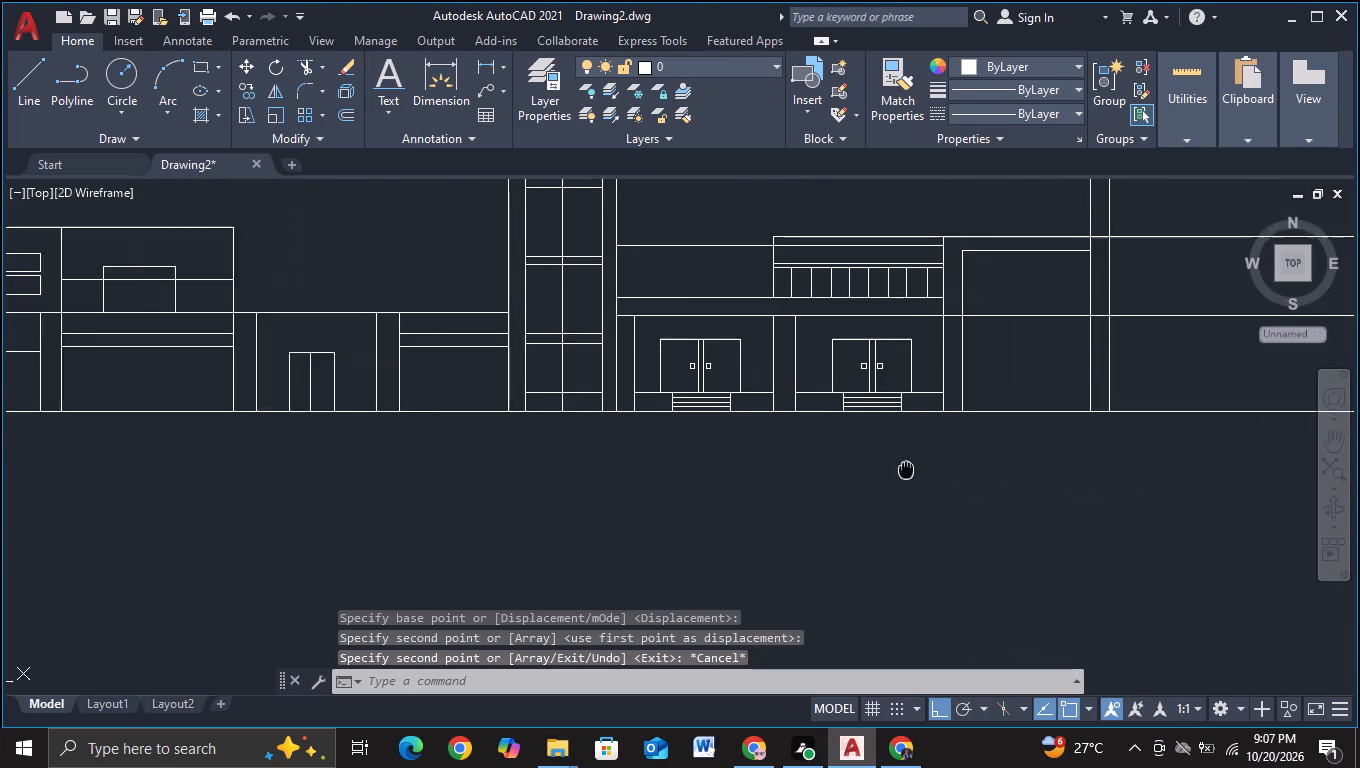
{"action": "middle_click_drag", "start_coordinate": [874, 468], "coordinate": [718, 462]}
{"action": "left_click", "coordinate": [23, 85]}
{"action": "scroll", "coordinate": [751, 393], "scroll_direction": "up", "scroll_amount": 1}
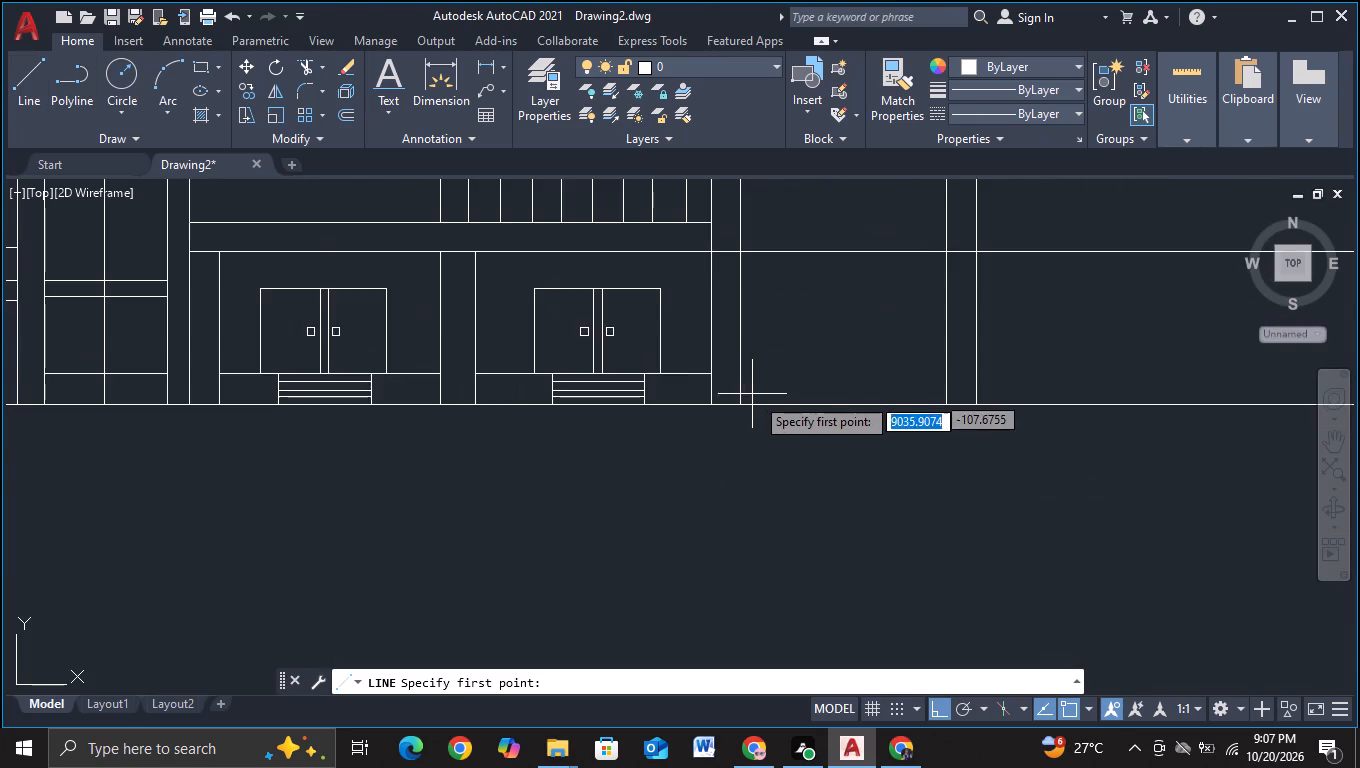
{"action": "middle_click_drag", "start_coordinate": [757, 416], "coordinate": [733, 503]}
{"action": "scroll", "coordinate": [737, 495], "scroll_direction": "up", "scroll_amount": 2}
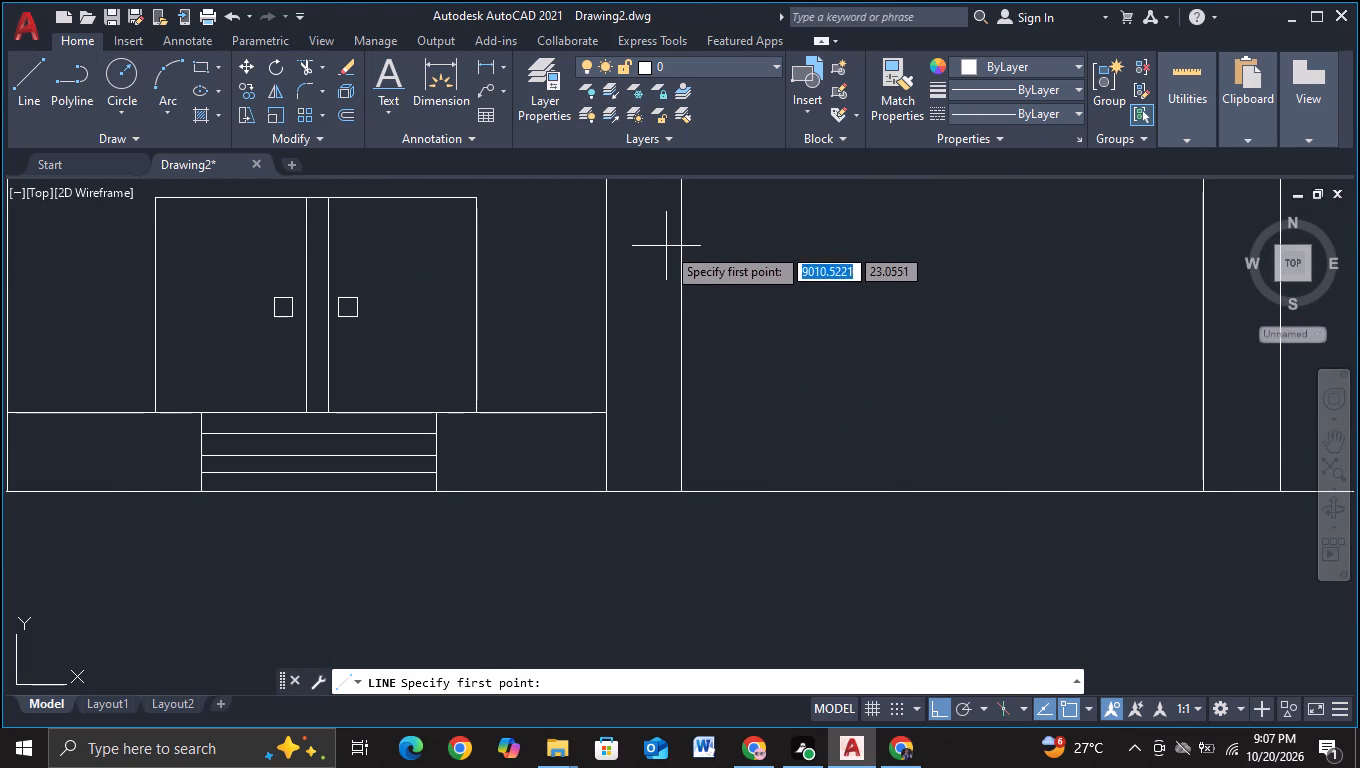
{"action": "left_click", "coordinate": [665, 241]}
{"action": "left_click", "coordinate": [832, 240]}
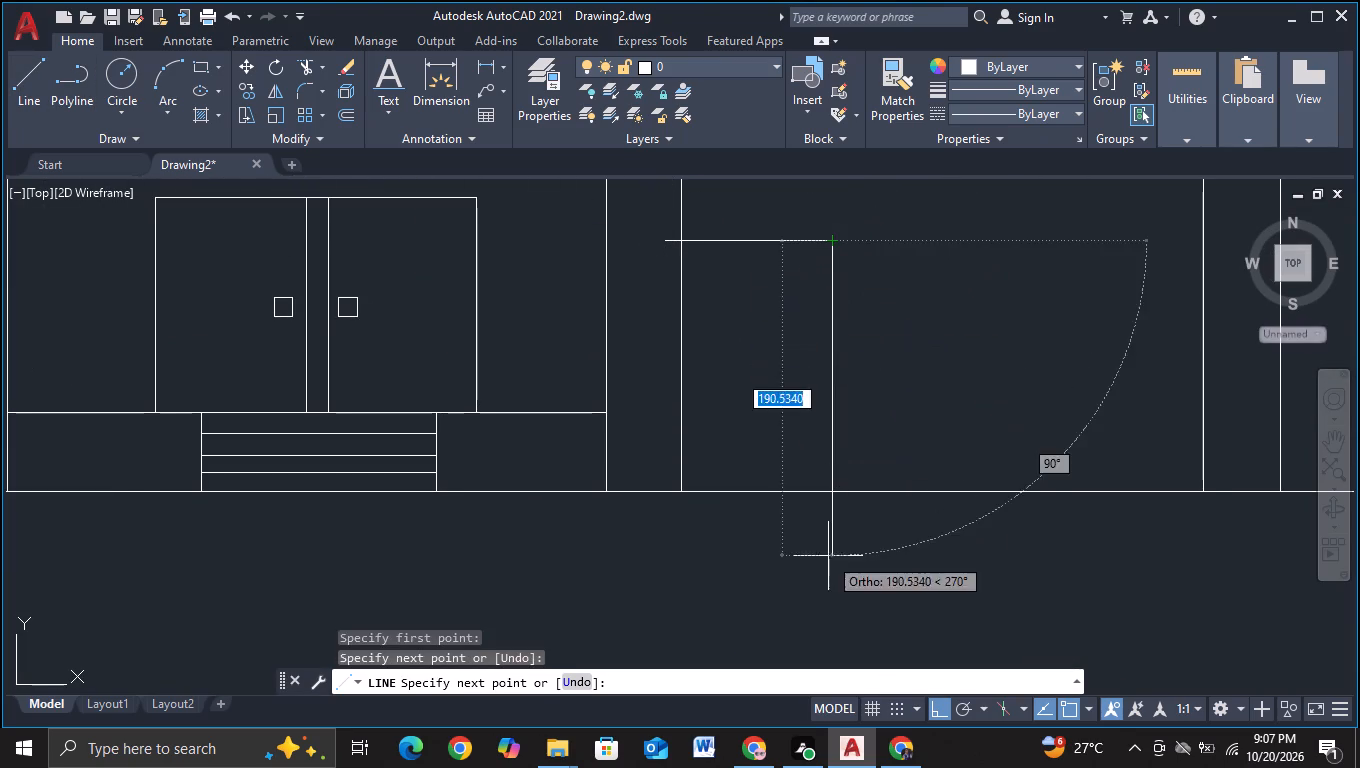
{"action": "left_click", "coordinate": [828, 556]}
{"action": "key", "text": "Escape"}
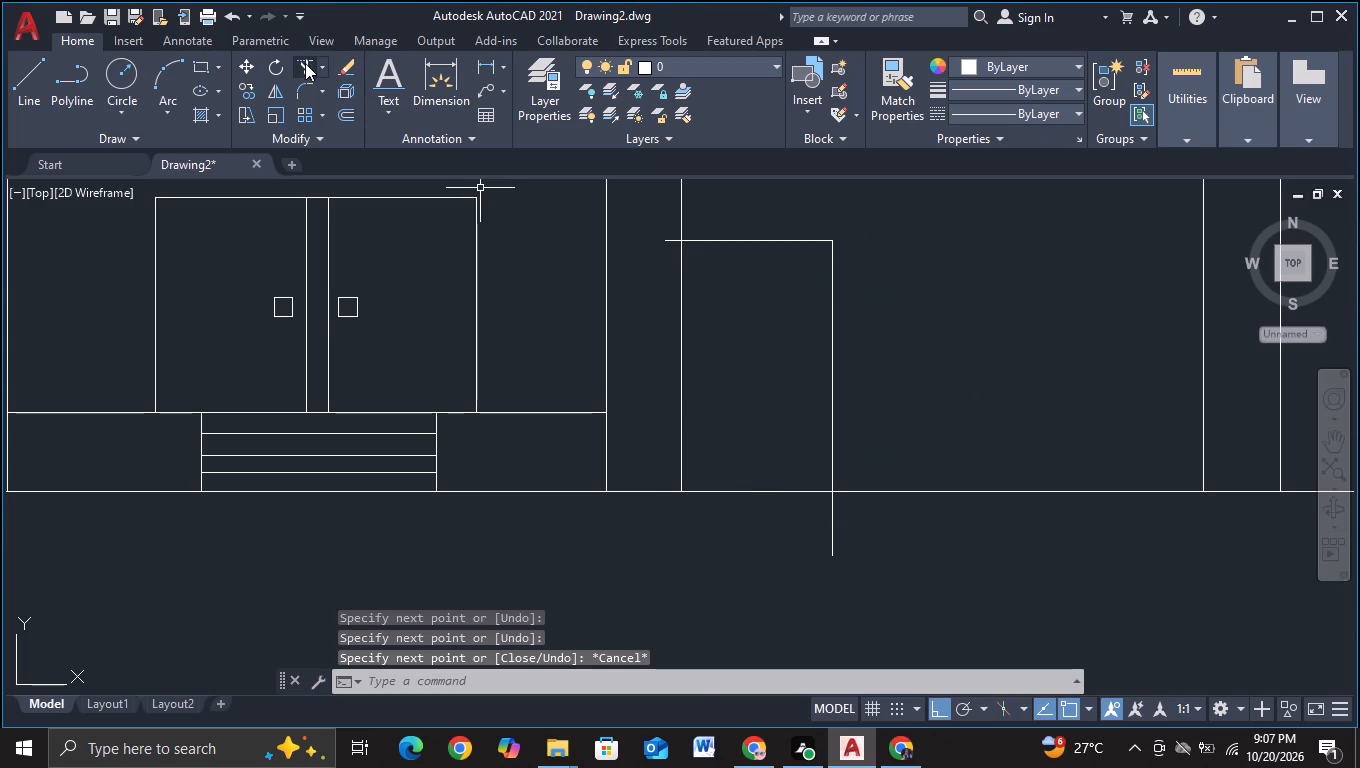
Trim the new outline's ends where they extend left of the bay edge and below the ground line.
{"action": "left_click", "coordinate": [305, 63]}
{"action": "left_click", "coordinate": [665, 241]}
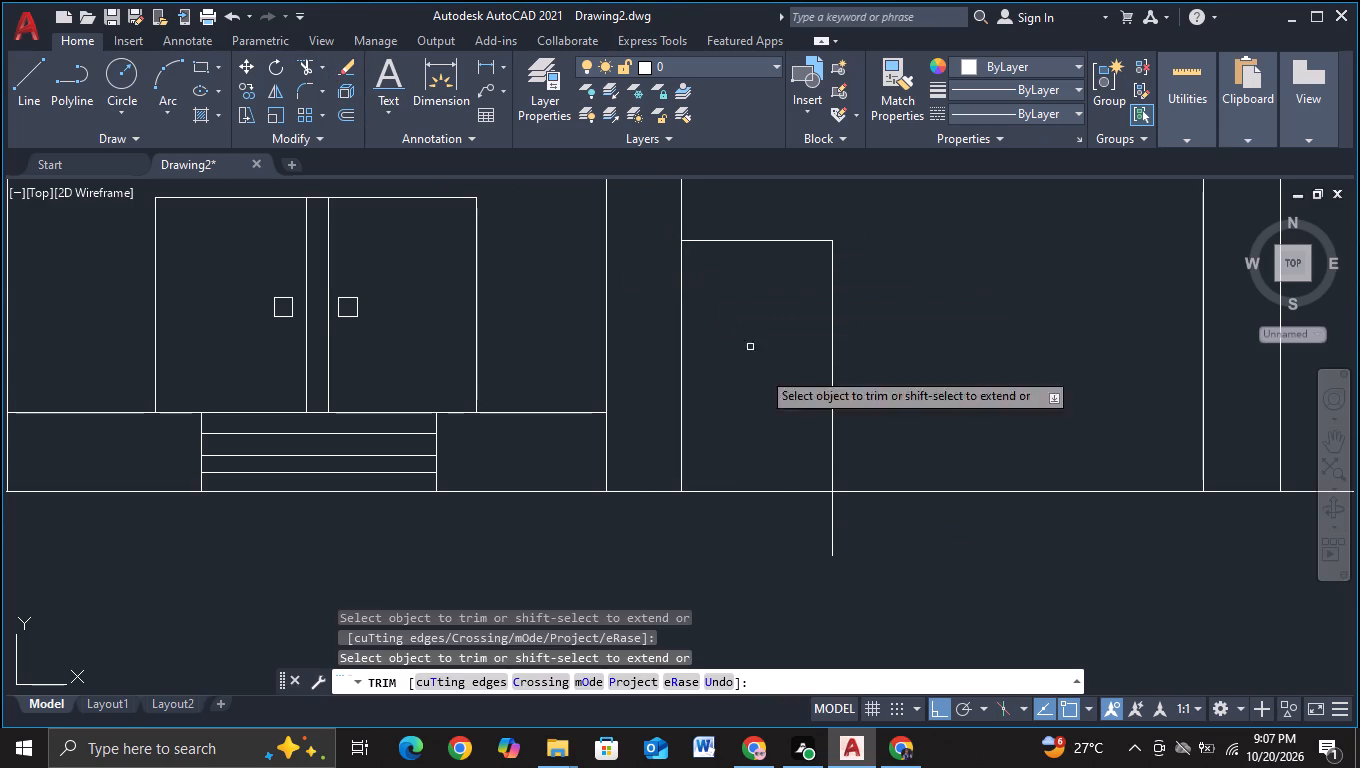
{"action": "left_click_drag", "start_coordinate": [797, 531], "coordinate": [925, 537]}
{"action": "scroll", "coordinate": [925, 537], "scroll_direction": "down", "scroll_amount": 2}
{"action": "middle_click_drag", "start_coordinate": [998, 581], "coordinate": [881, 573]}
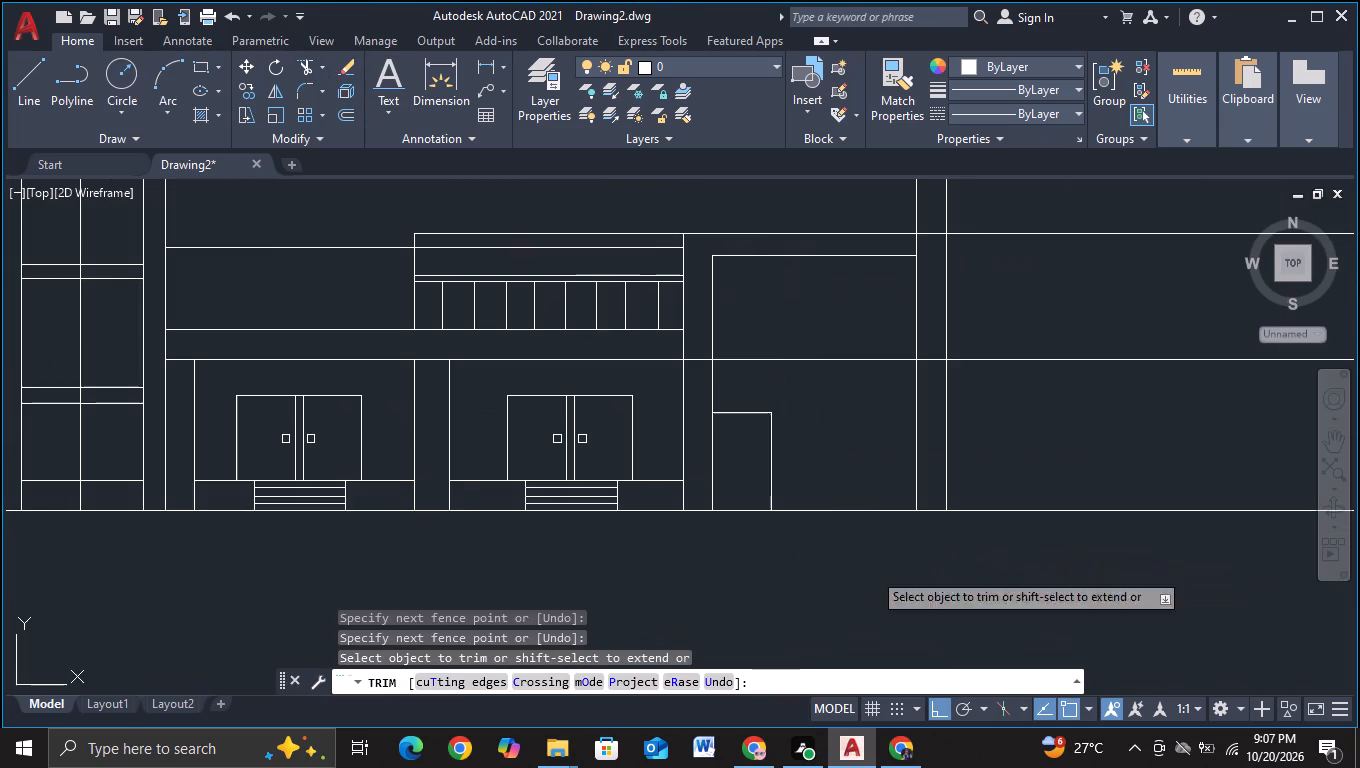
{"action": "key", "text": "Escape"}
Copy the two-line outline about 234 units right, to the opposite edge of the same bay.
{"action": "left_click", "coordinate": [729, 387]}
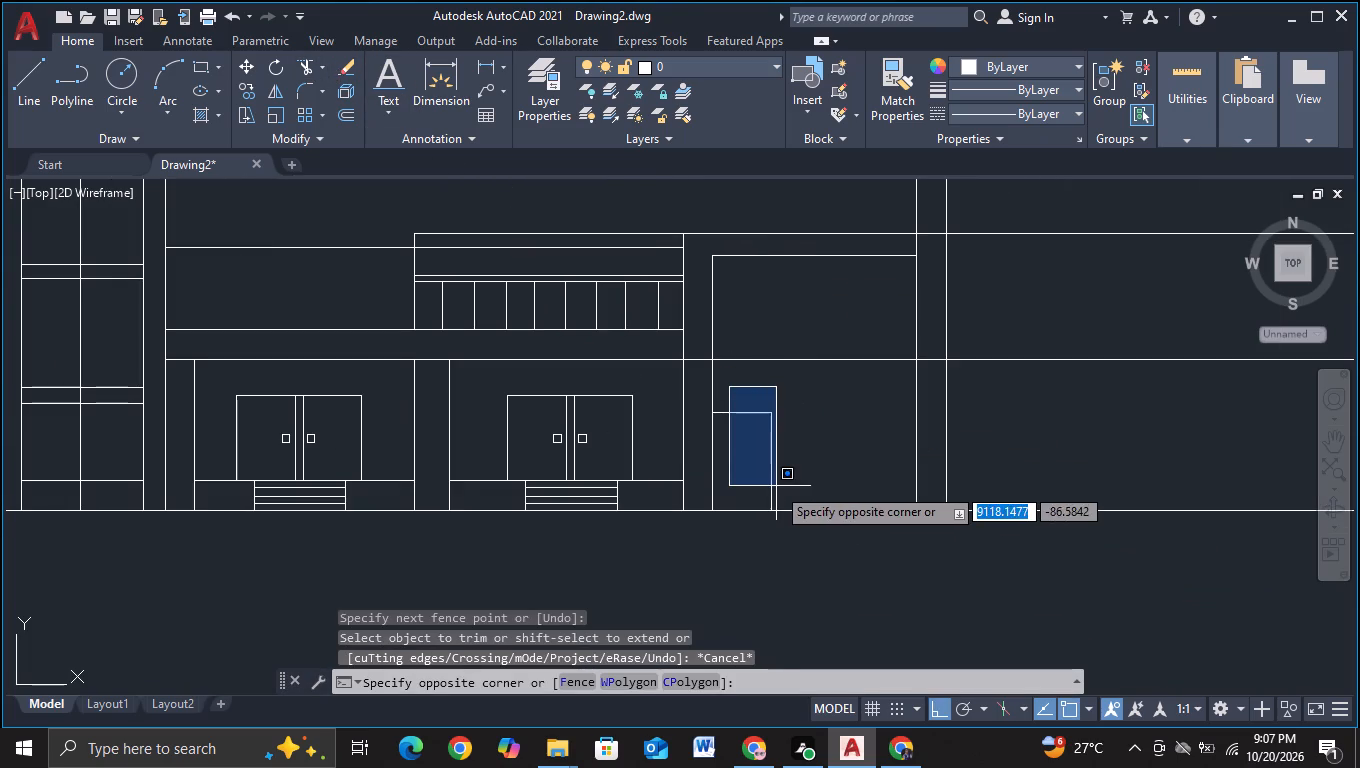
{"action": "left_click", "coordinate": [776, 486]}
{"action": "left_click_drag", "start_coordinate": [823, 469], "coordinate": [756, 376]}
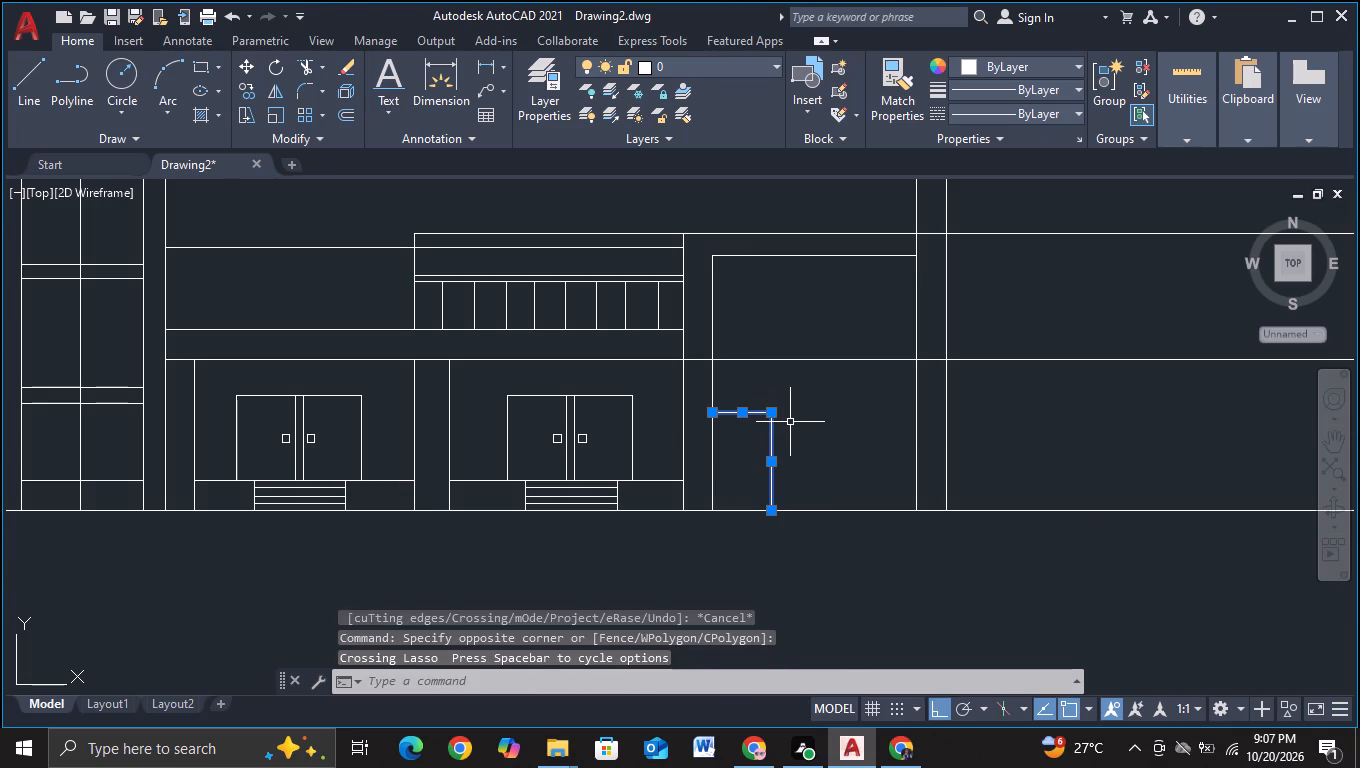
{"action": "key", "text": "c"}
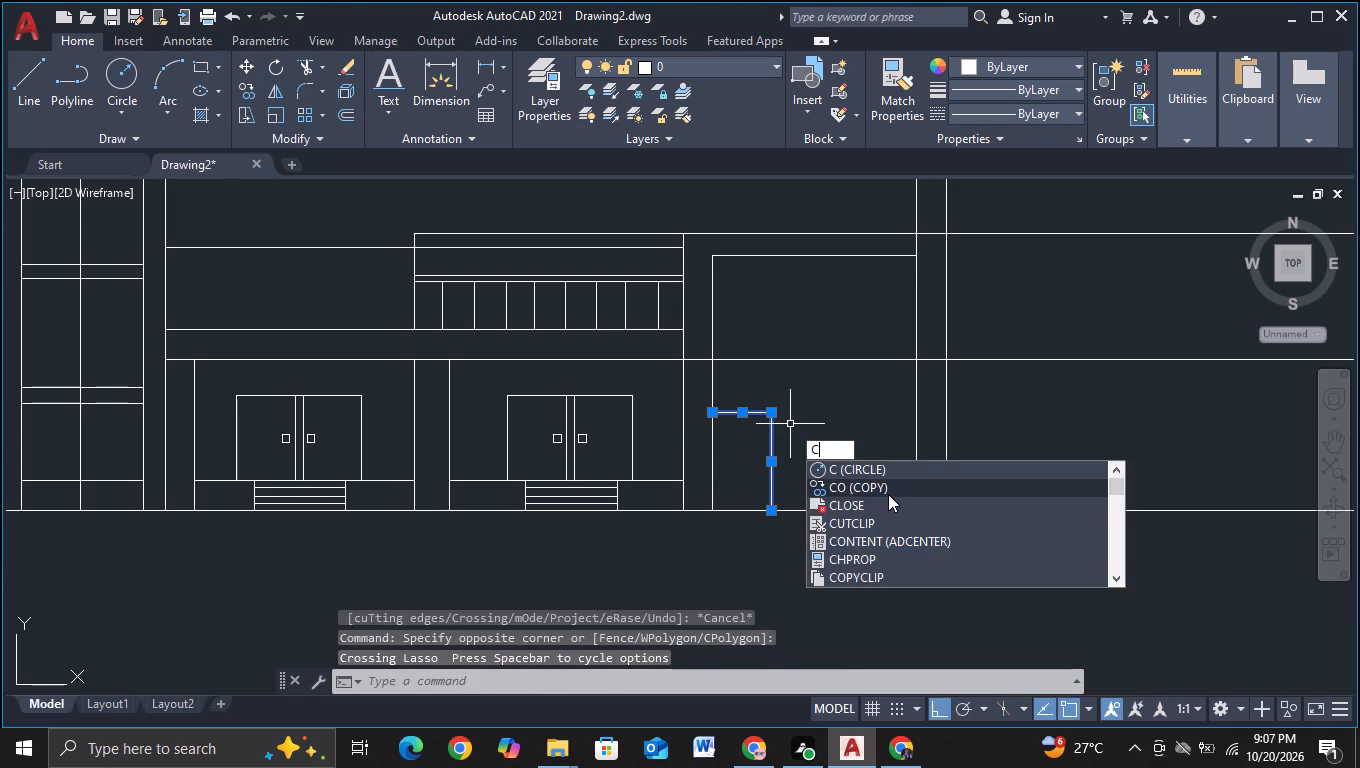
{"action": "left_click", "coordinate": [888, 494]}
{"action": "left_click", "coordinate": [743, 457]}
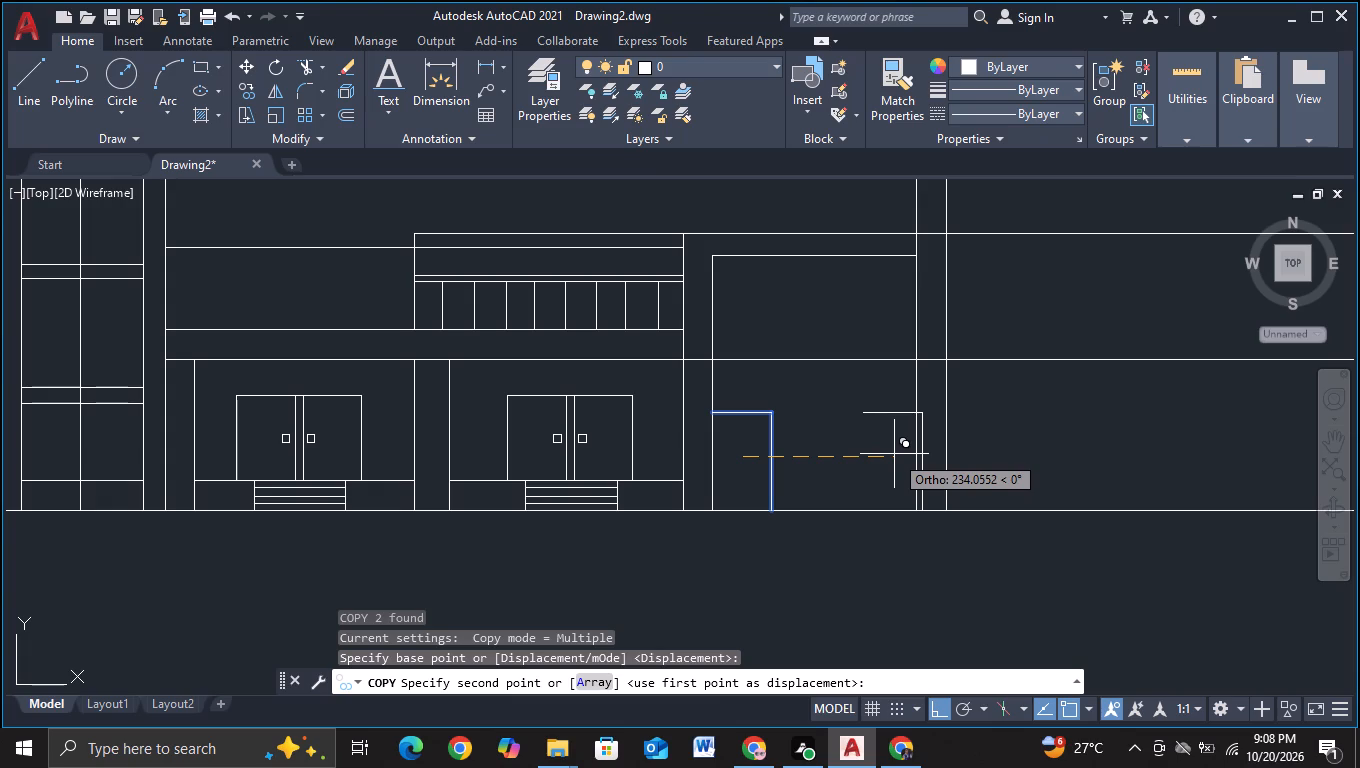
{"action": "left_click", "coordinate": [894, 454]}
{"action": "key", "text": "Escape"}
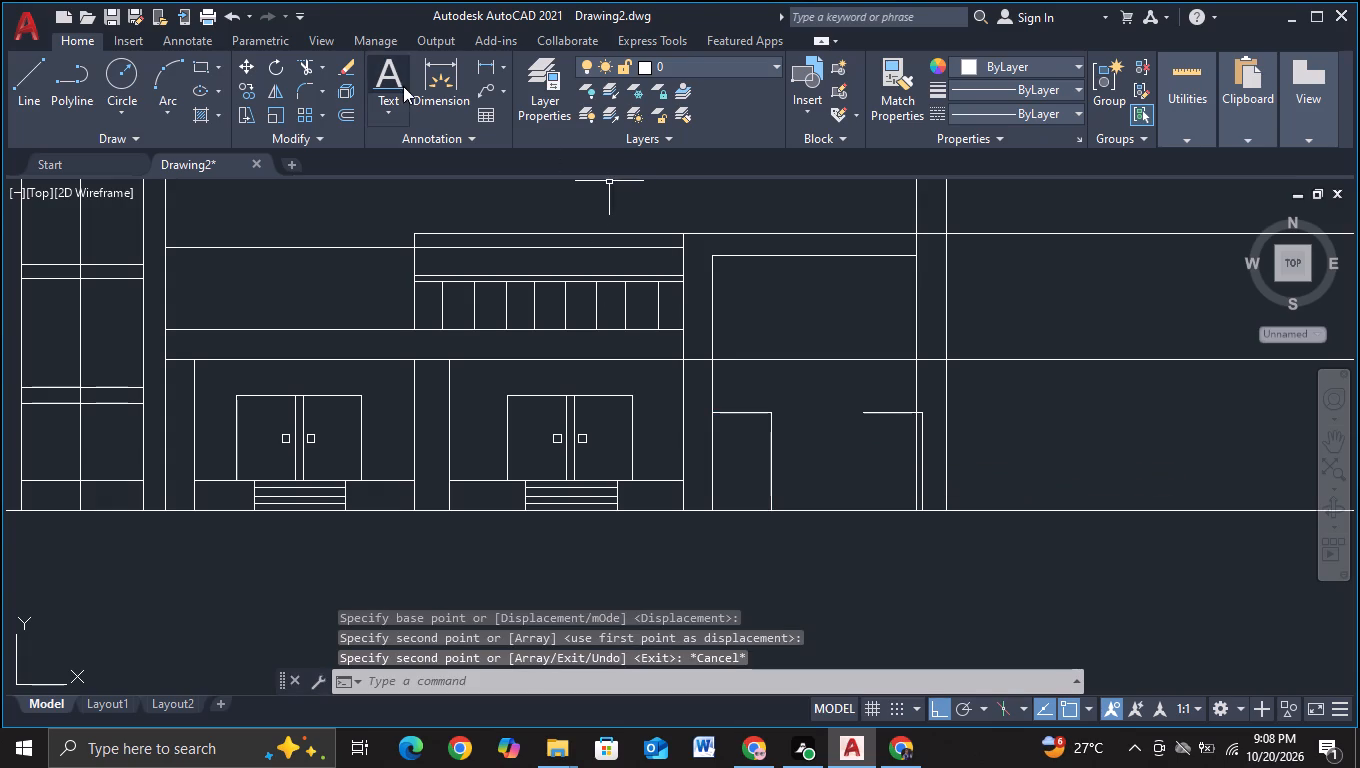
Trim away the copied outline's vertical and the end of its horizontal beyond the bay's right edge.
{"action": "left_click", "coordinate": [293, 66]}
{"action": "scroll", "coordinate": [1102, 569], "scroll_direction": "up", "scroll_amount": 2}
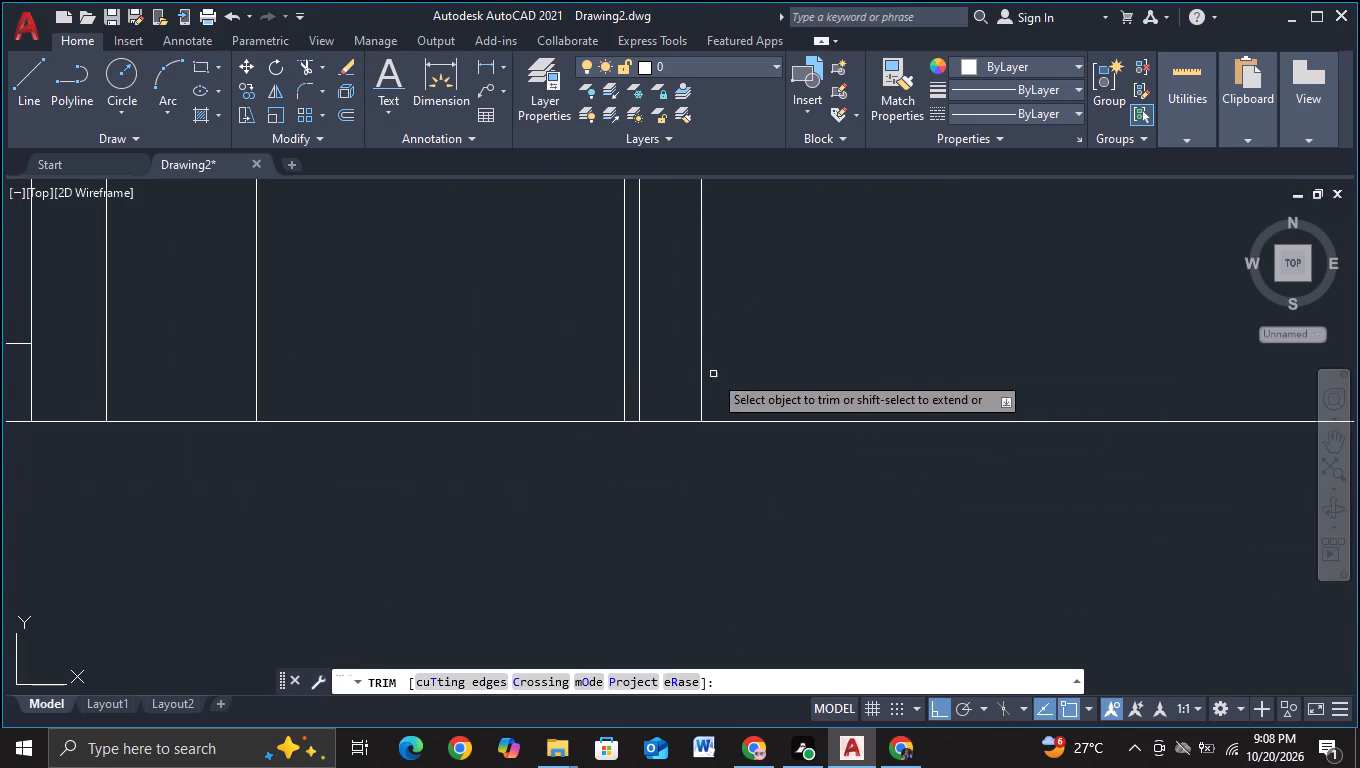
{"action": "left_click", "coordinate": [639, 370]}
{"action": "middle_click_drag", "start_coordinate": [642, 370], "coordinate": [664, 581]}
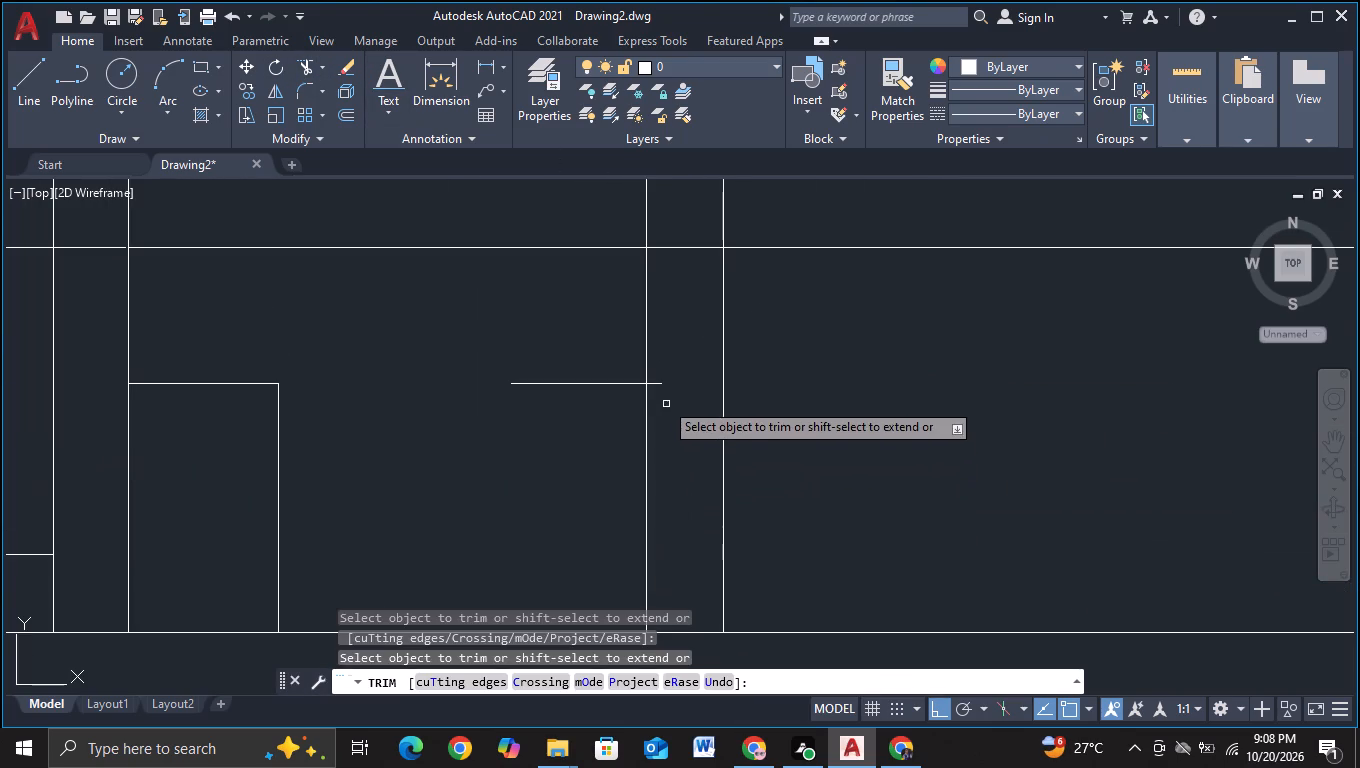
{"action": "left_click", "coordinate": [658, 382]}
{"action": "key", "text": "Escape"}
Draw a vertical line from the free left end of the copied horizontal down past the ground line.
{"action": "left_click", "coordinate": [14, 95]}
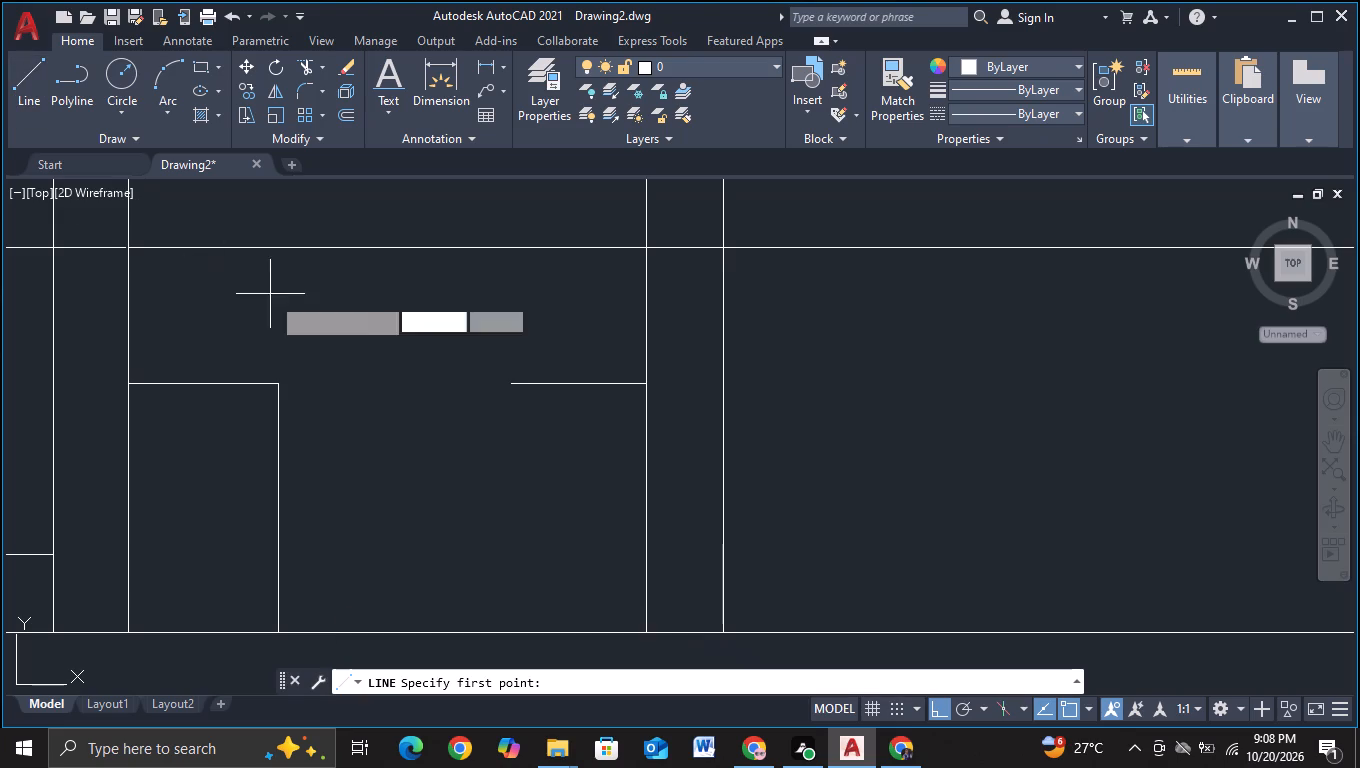
{"action": "scroll", "coordinate": [290, 313], "scroll_direction": "down", "scroll_amount": 1}
{"action": "left_click", "coordinate": [428, 359]}
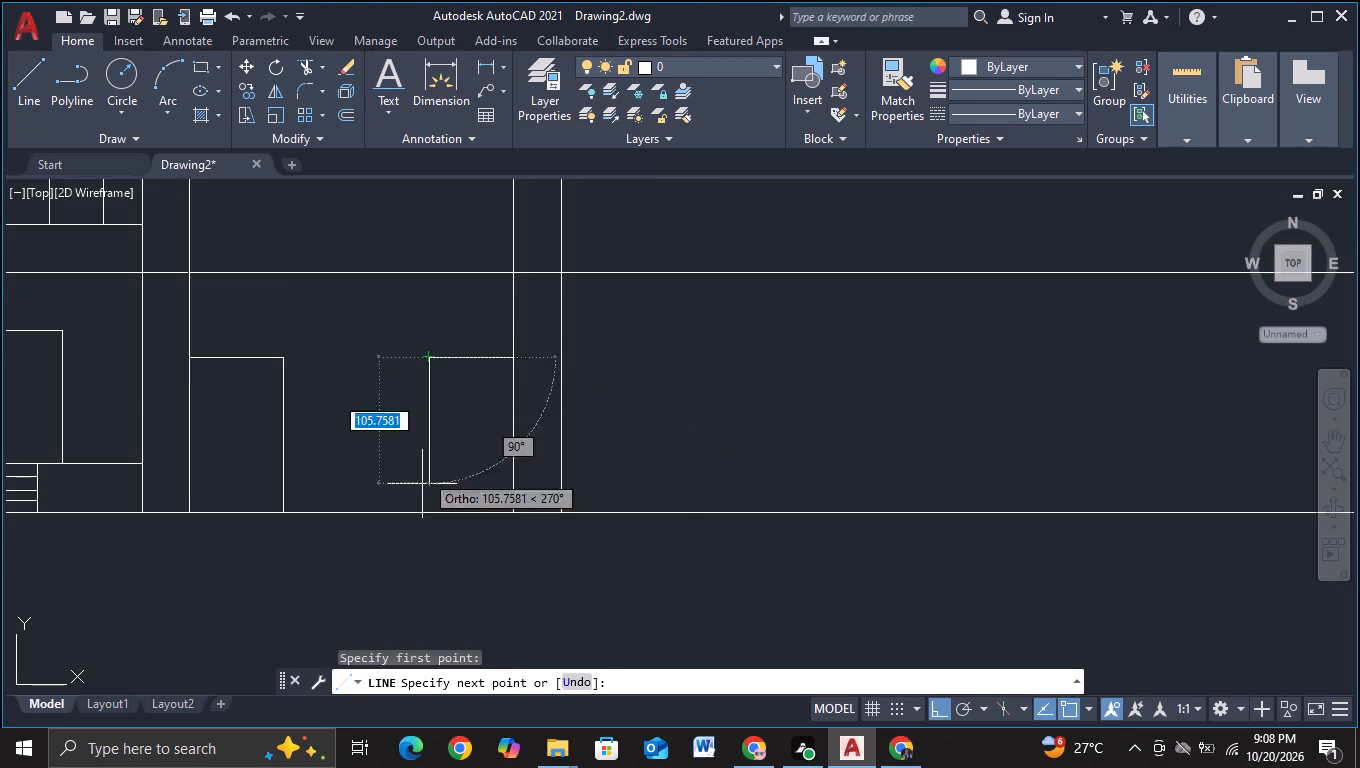
{"action": "left_click", "coordinate": [419, 555]}
{"action": "key", "text": "Escape"}
Trim the part of the new vertical line that hangs below the ground line.
{"action": "middle_click_drag", "start_coordinate": [315, 577], "coordinate": [545, 546]}
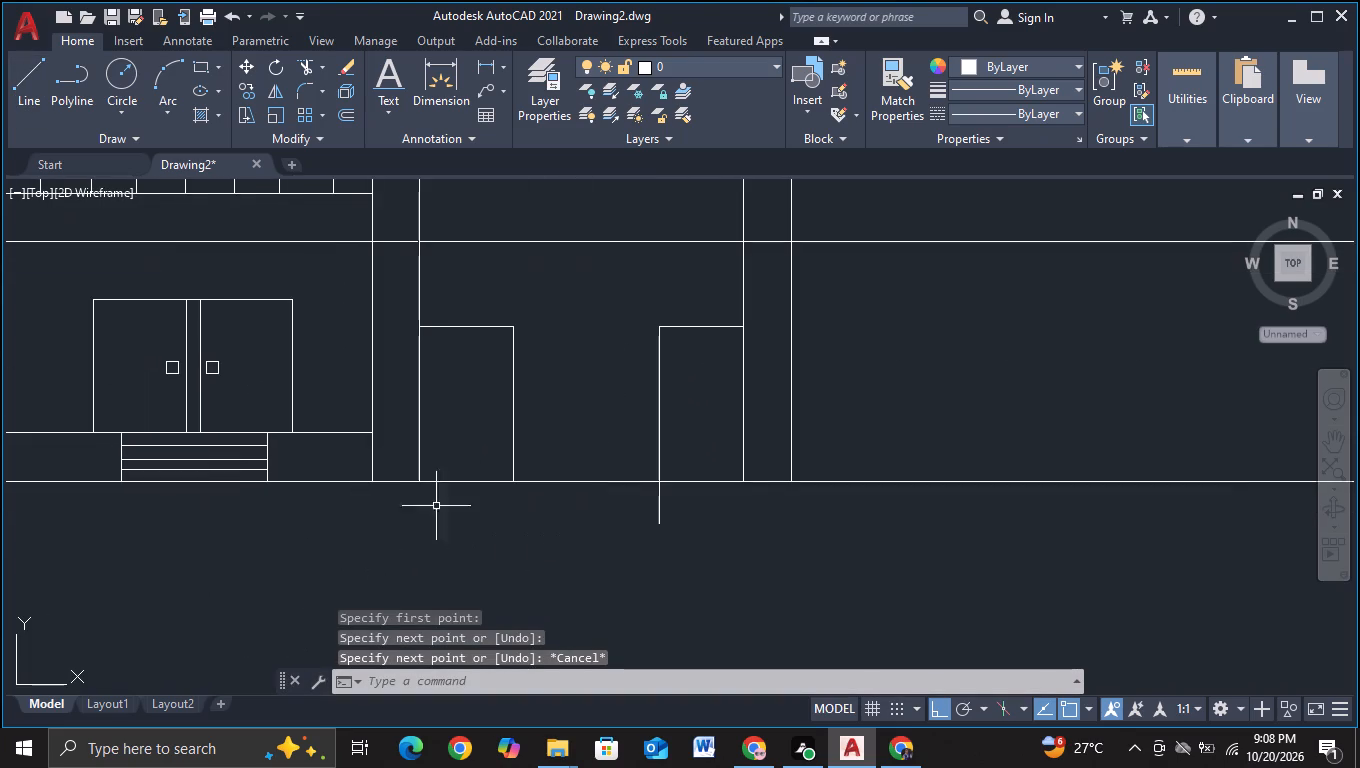
{"action": "left_click", "coordinate": [307, 67]}
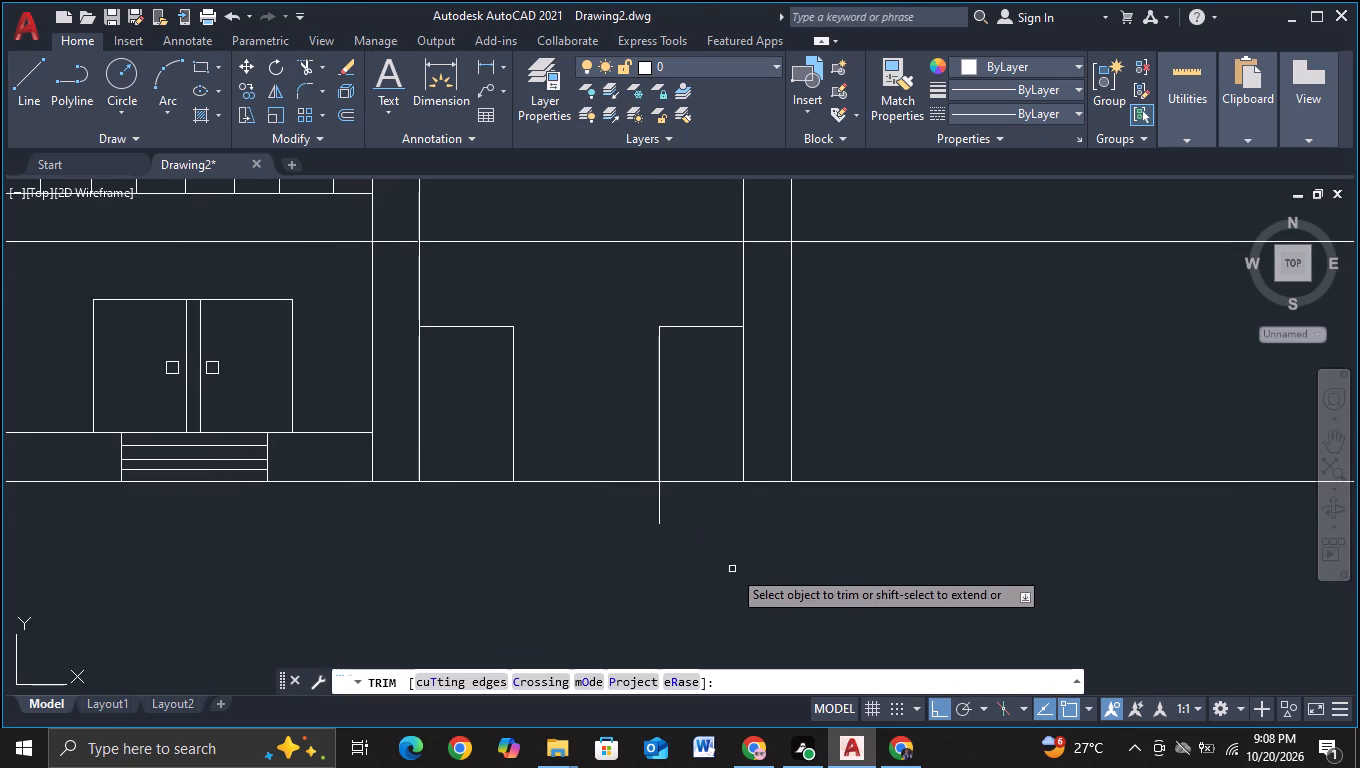
{"action": "left_click_drag", "start_coordinate": [649, 513], "coordinate": [712, 513]}
{"action": "key", "text": "Escape"}
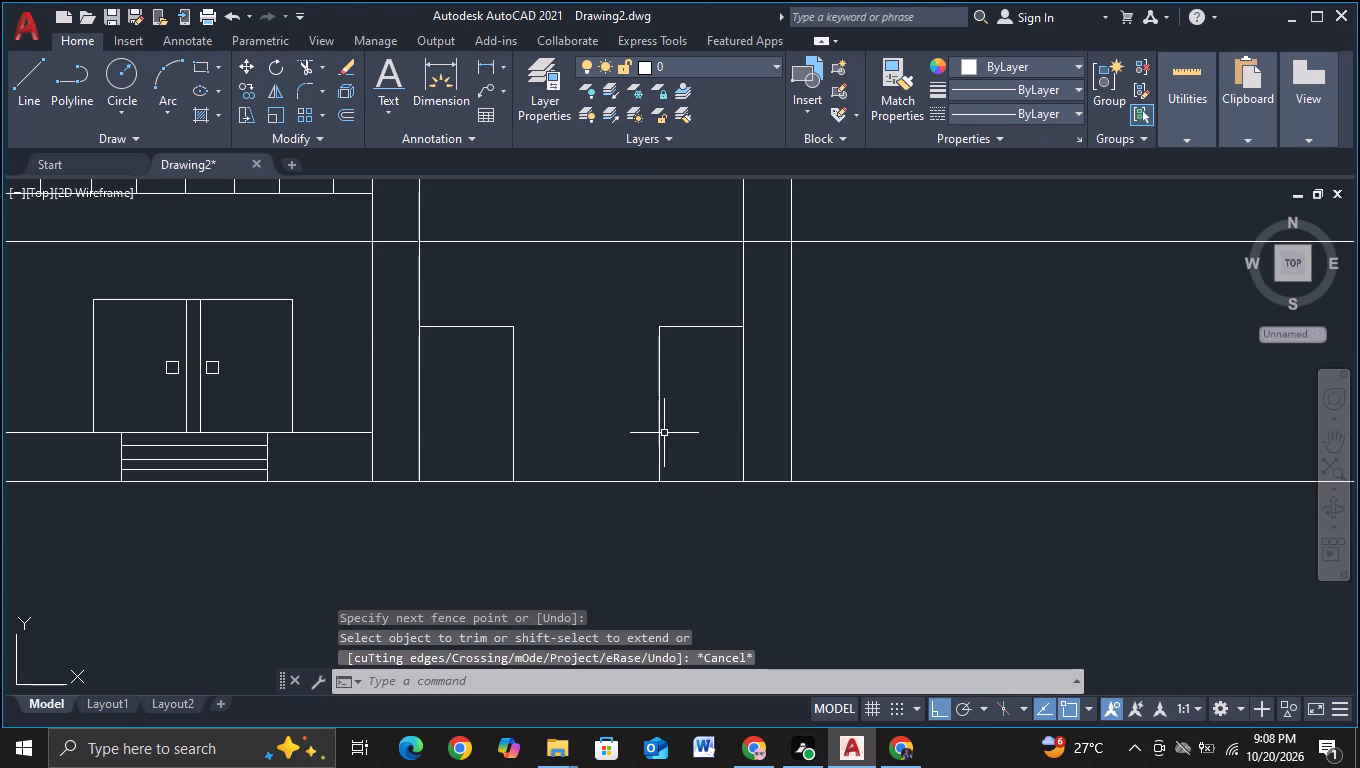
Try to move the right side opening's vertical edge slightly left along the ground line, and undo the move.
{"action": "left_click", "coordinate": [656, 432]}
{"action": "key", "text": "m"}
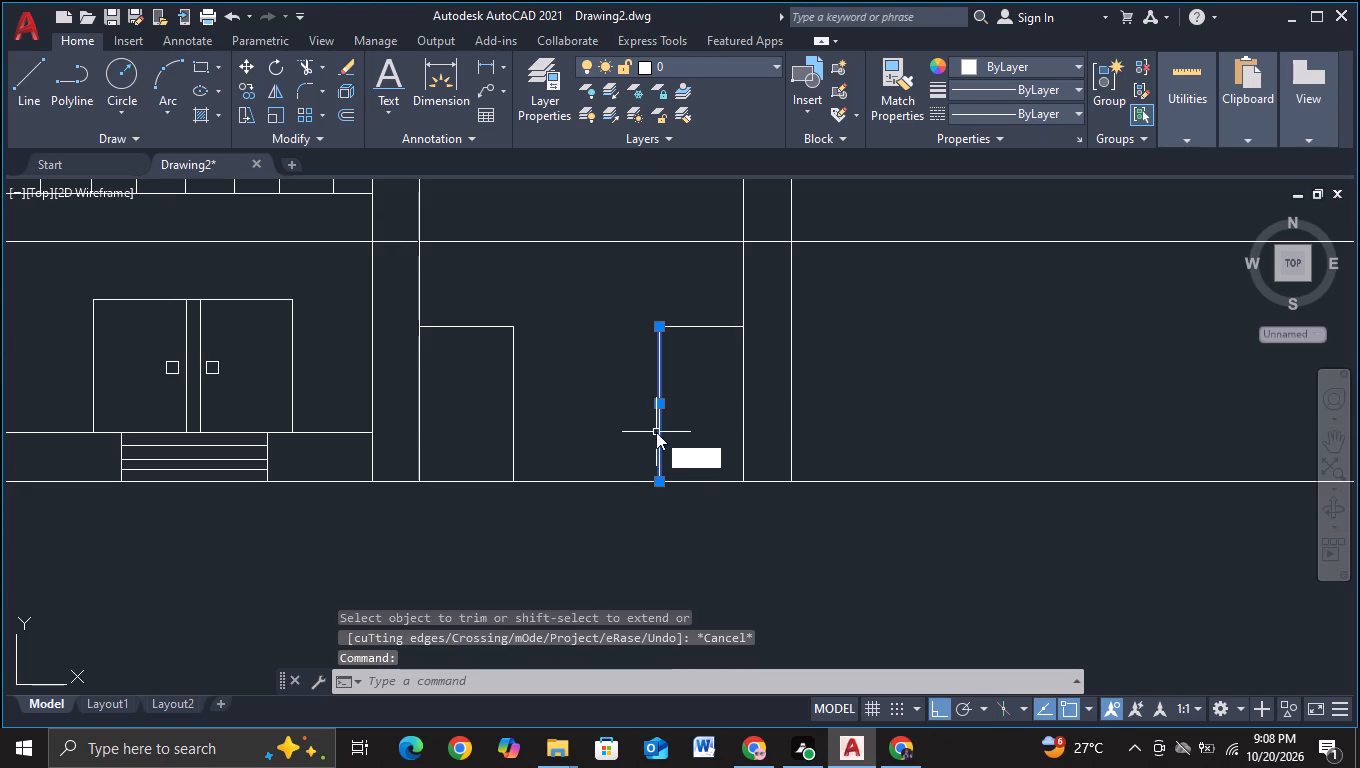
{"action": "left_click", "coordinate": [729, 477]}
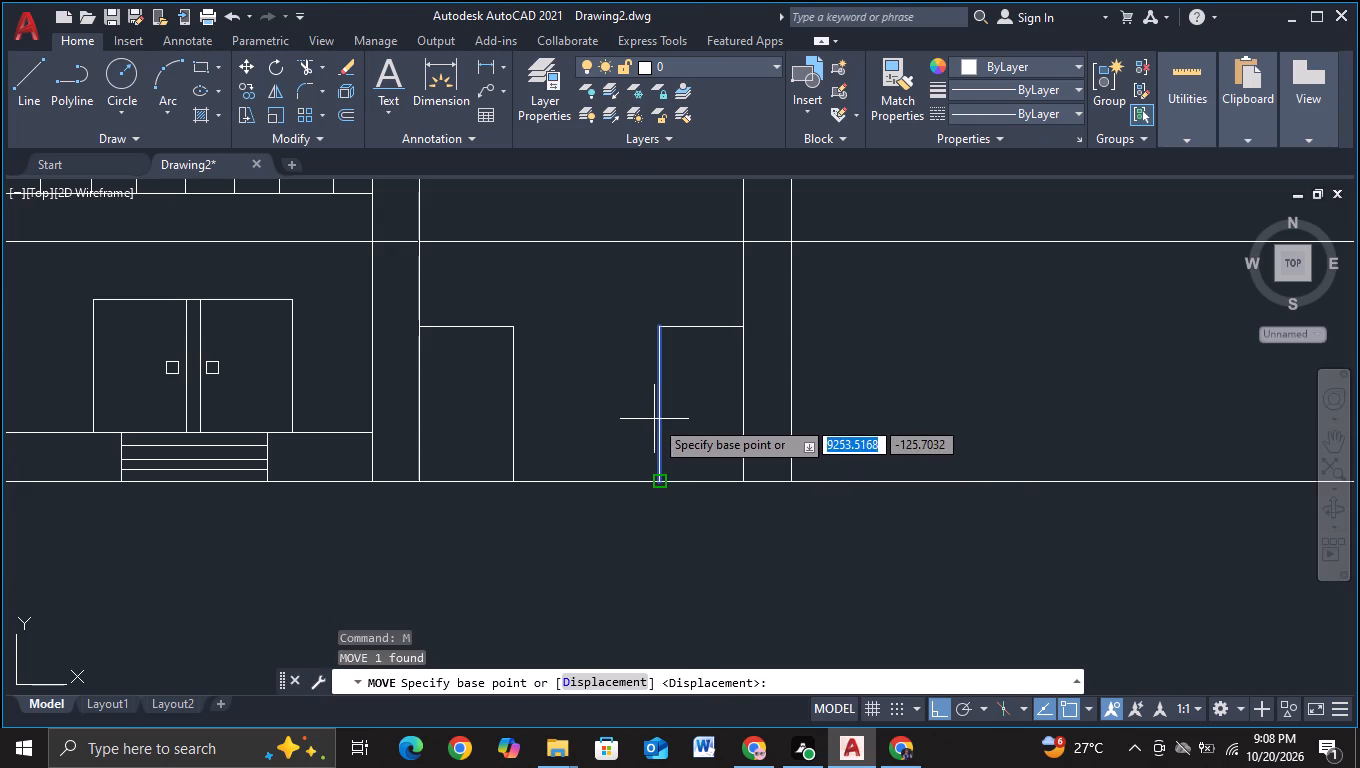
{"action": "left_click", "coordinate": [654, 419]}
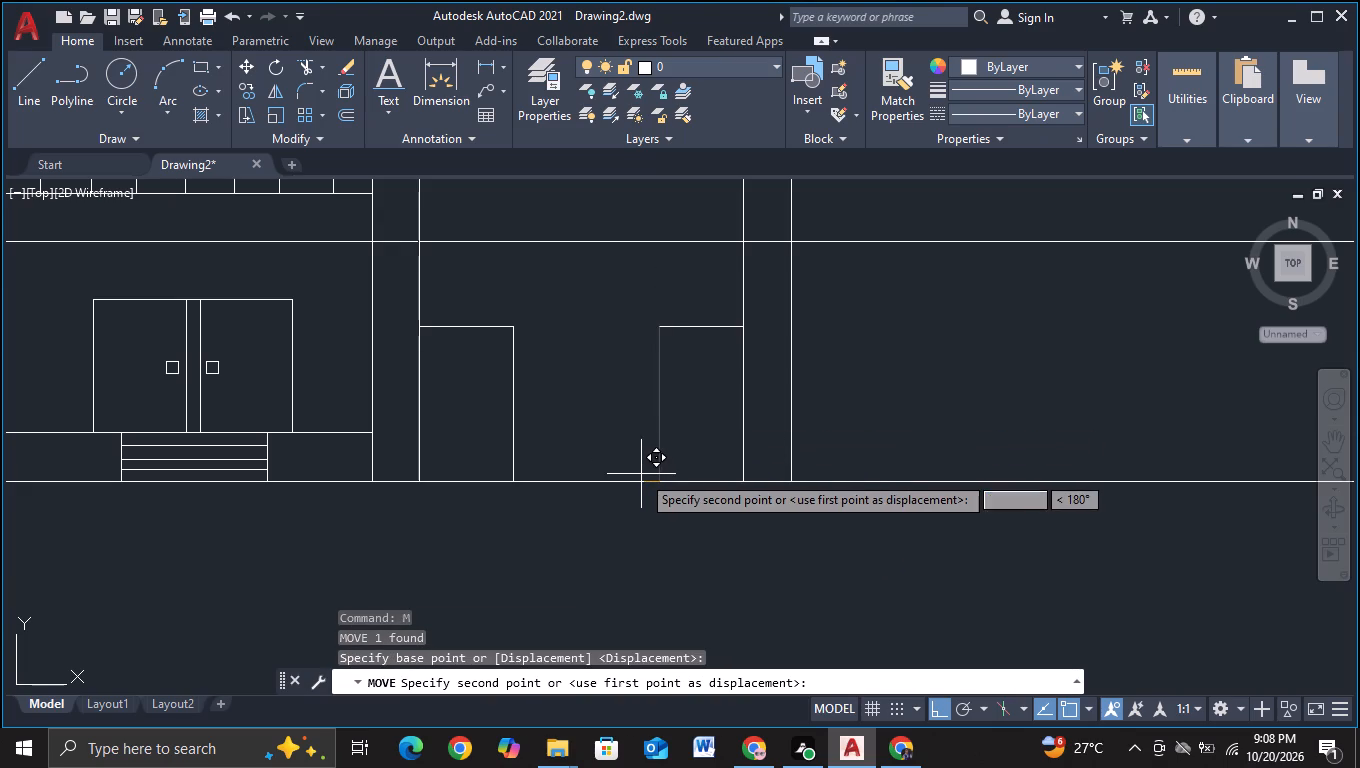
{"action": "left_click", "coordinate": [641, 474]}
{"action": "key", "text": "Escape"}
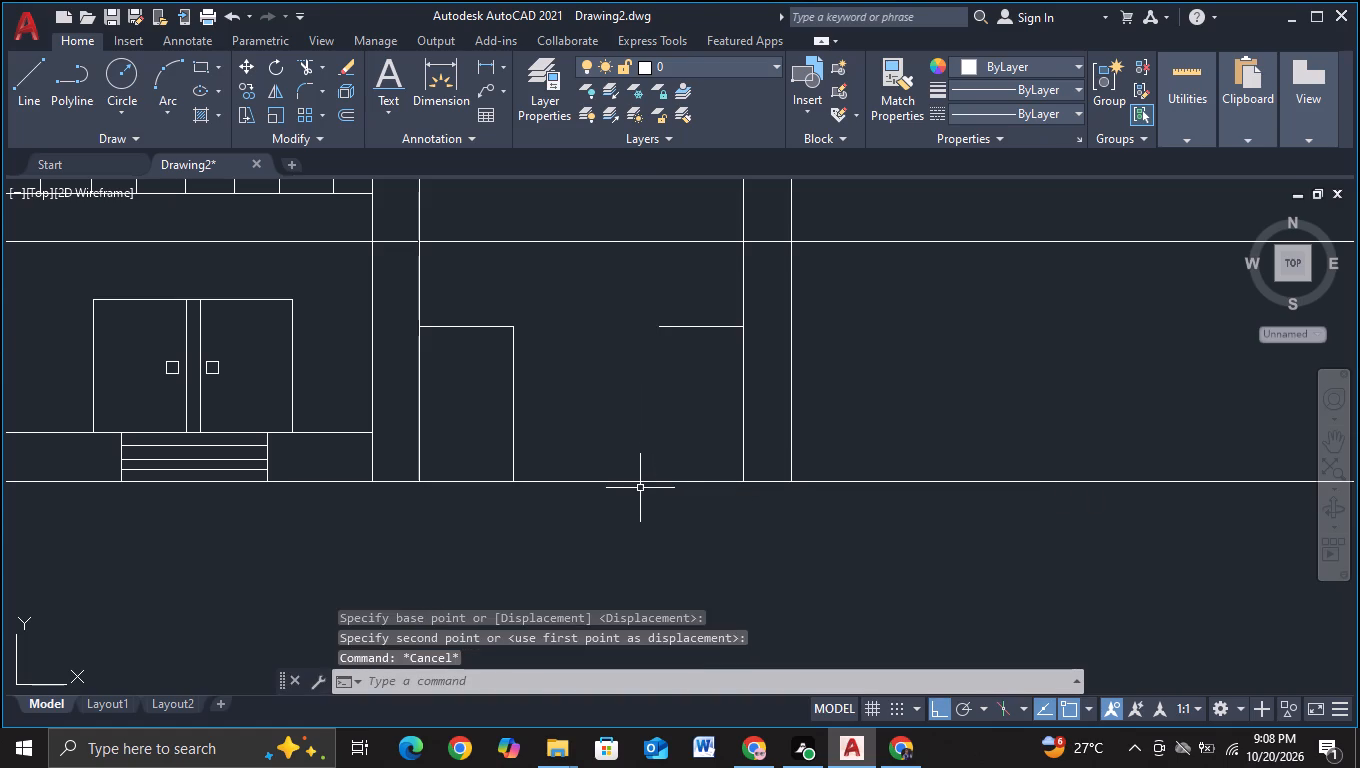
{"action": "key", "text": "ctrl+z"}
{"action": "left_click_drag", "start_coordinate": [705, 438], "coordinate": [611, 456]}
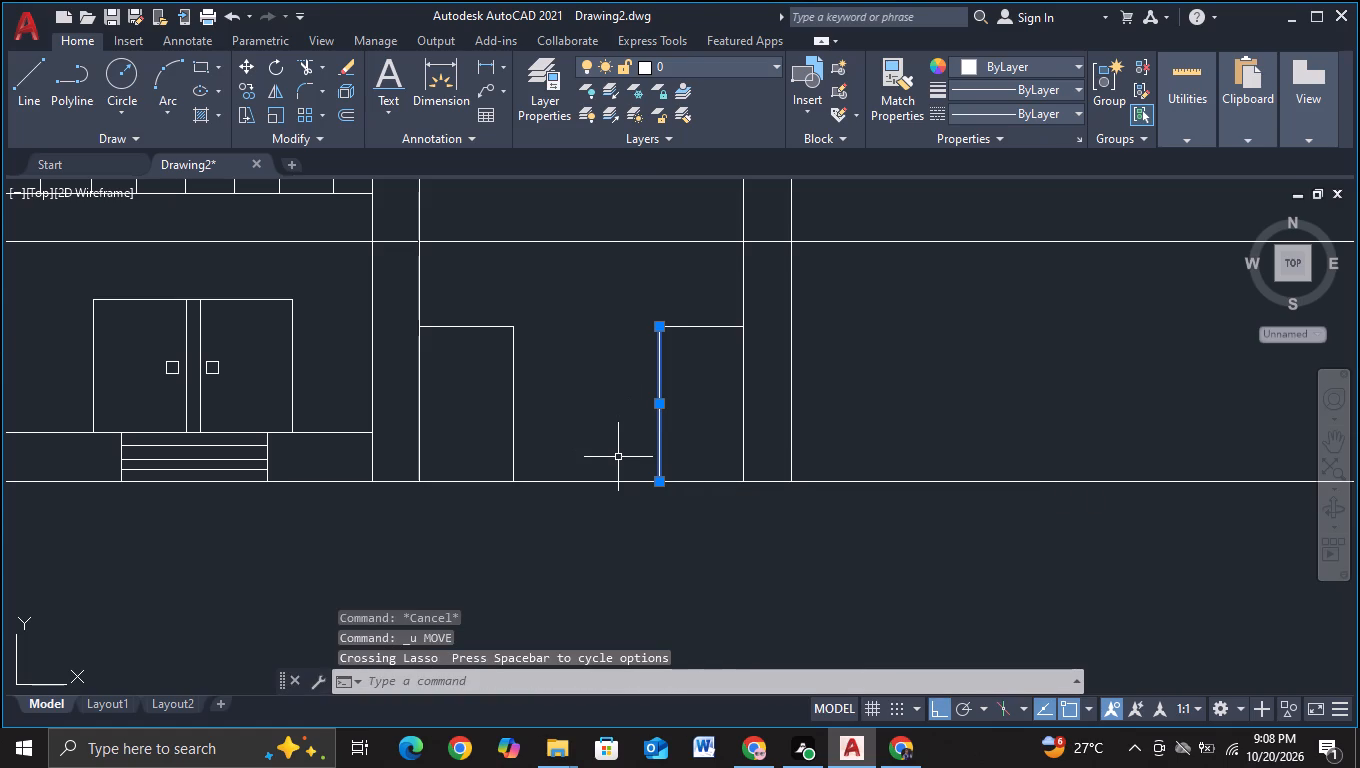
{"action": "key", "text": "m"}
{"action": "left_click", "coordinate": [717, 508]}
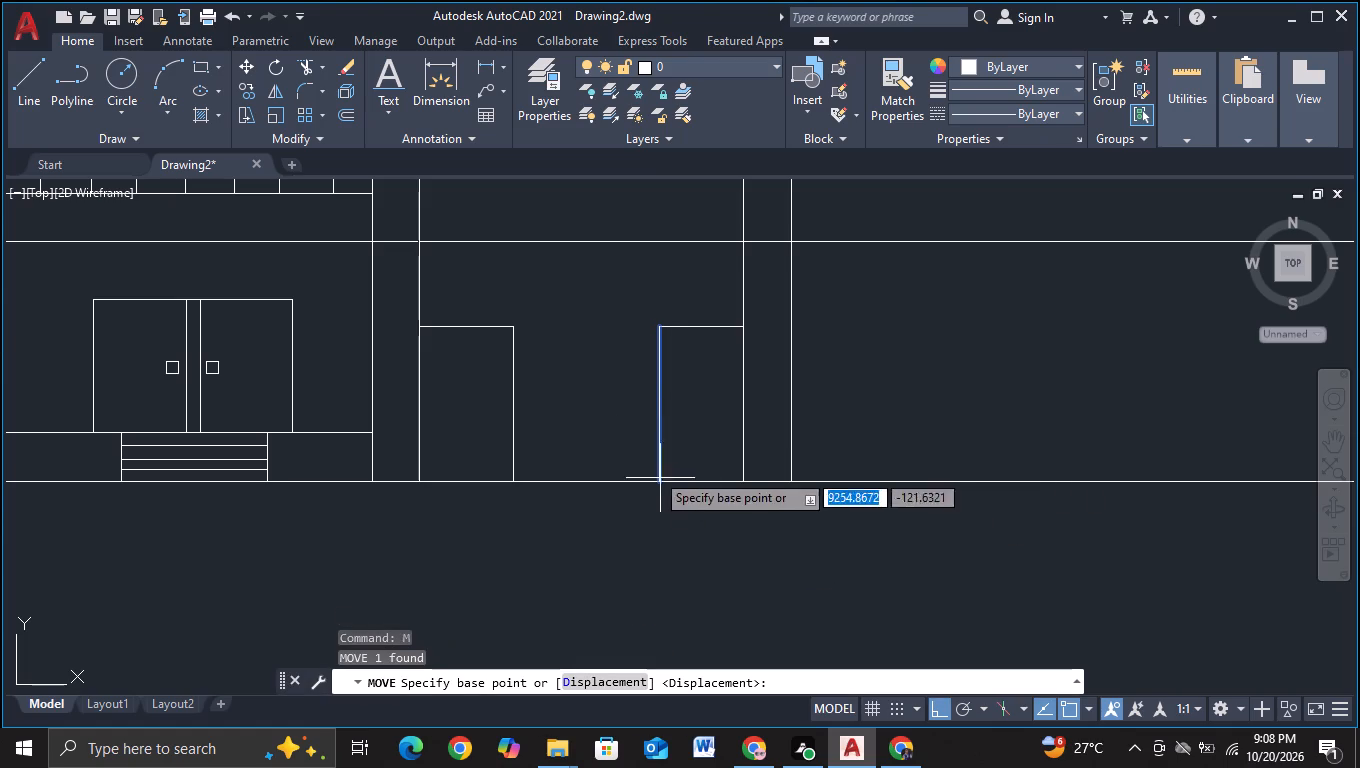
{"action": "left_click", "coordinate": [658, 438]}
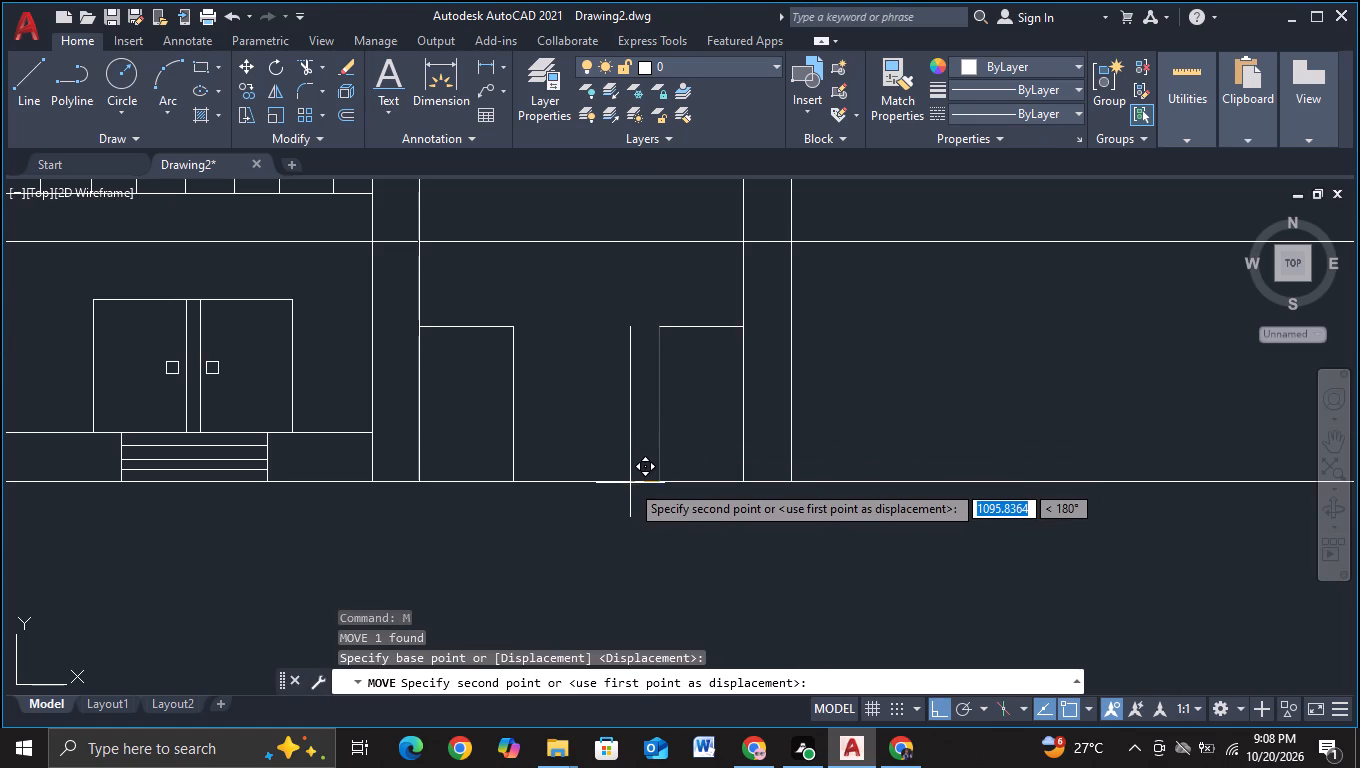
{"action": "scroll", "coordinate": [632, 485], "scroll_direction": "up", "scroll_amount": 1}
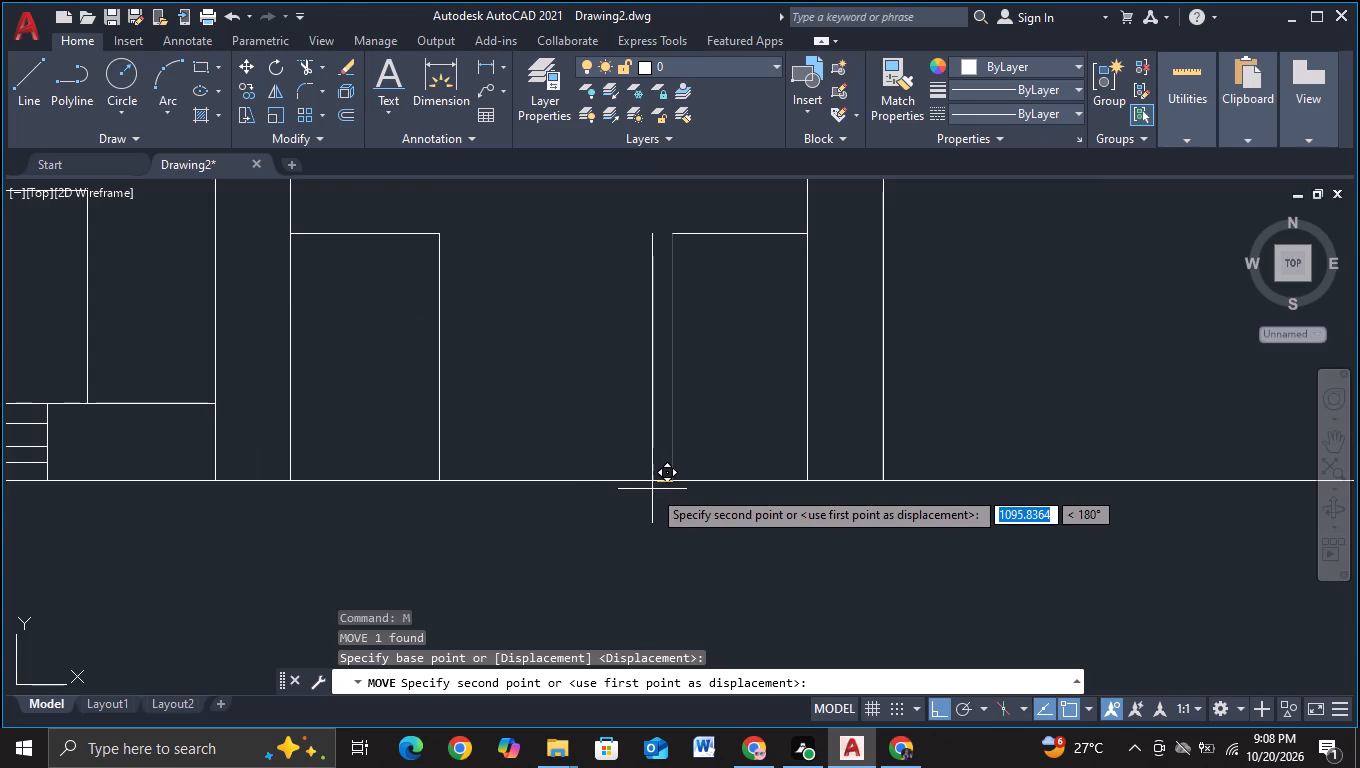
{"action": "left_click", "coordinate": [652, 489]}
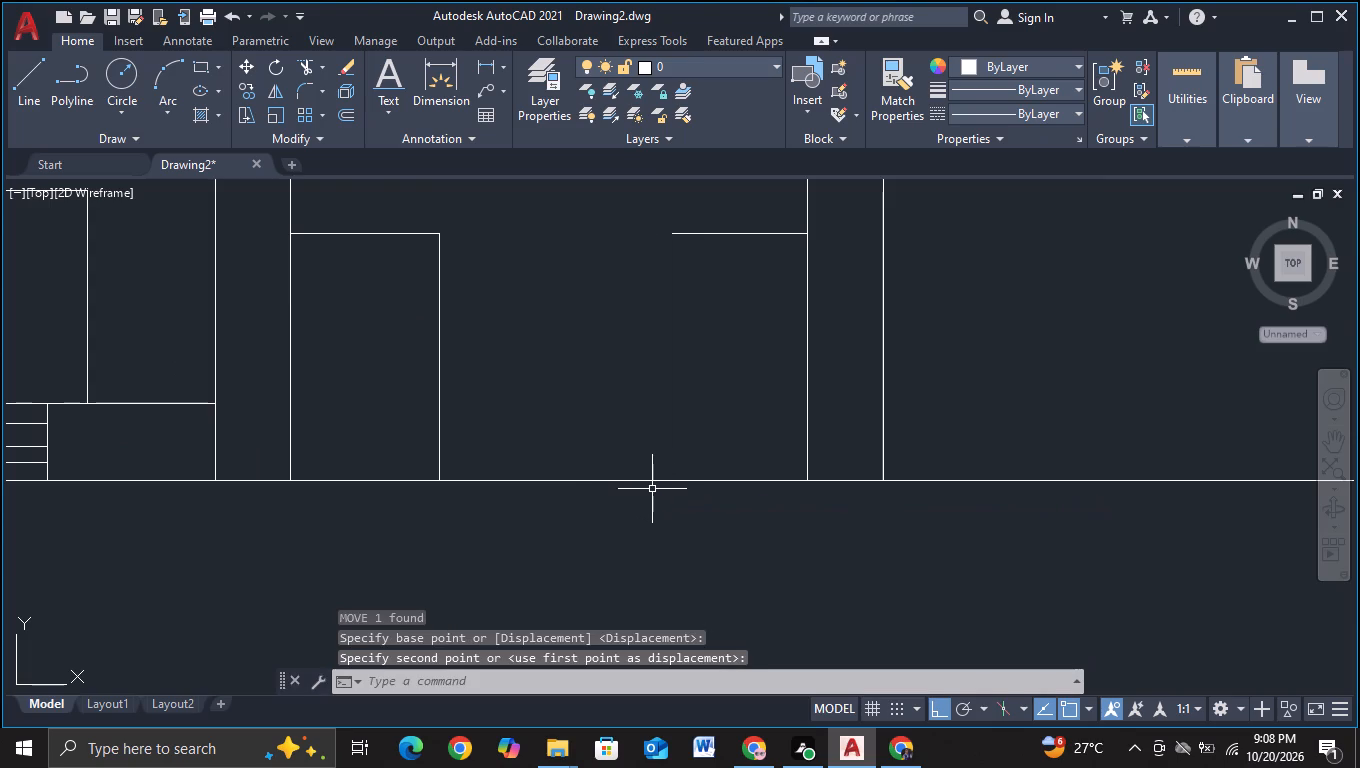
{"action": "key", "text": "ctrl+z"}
Move the right side opening's vertical edge about 12 units left with object snap off.
{"action": "left_click_drag", "start_coordinate": [696, 458], "coordinate": [631, 467]}
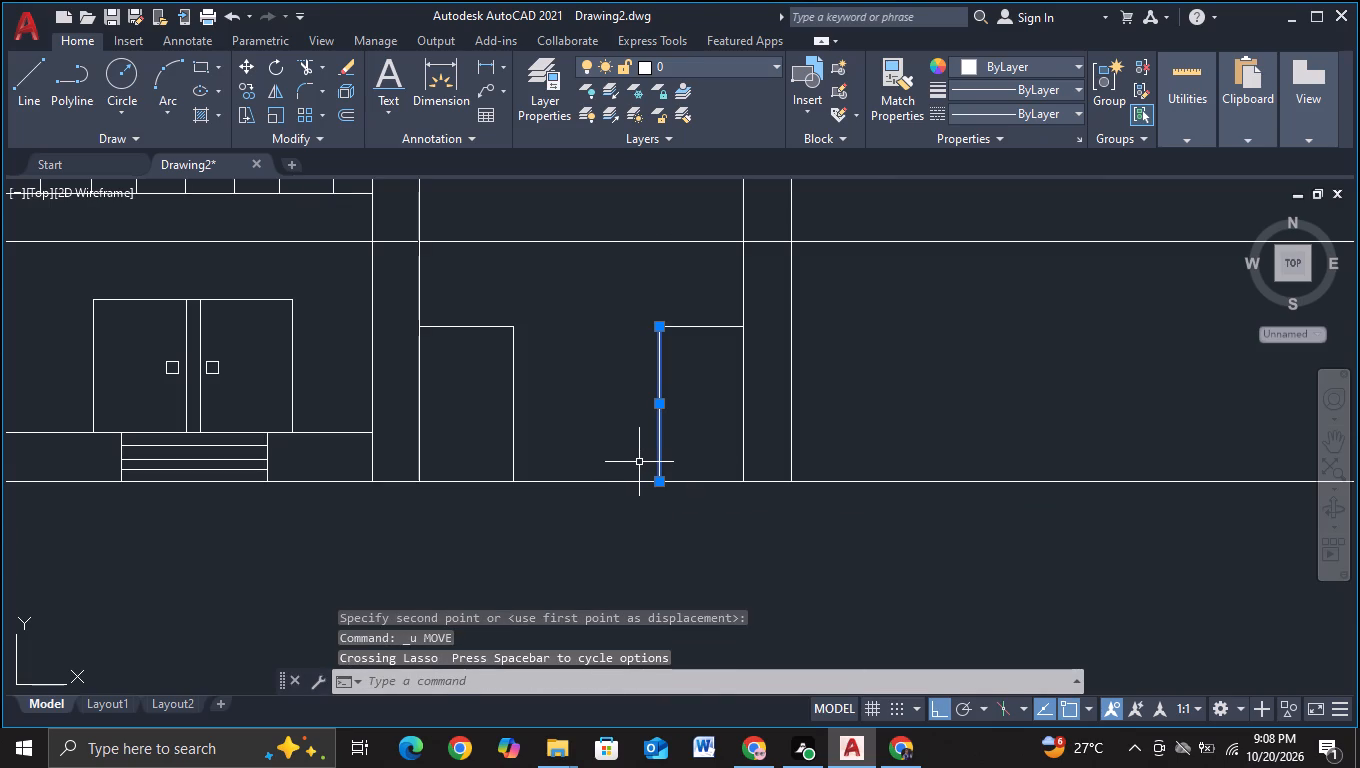
{"action": "key", "text": "m"}
{"action": "left_click", "coordinate": [713, 502]}
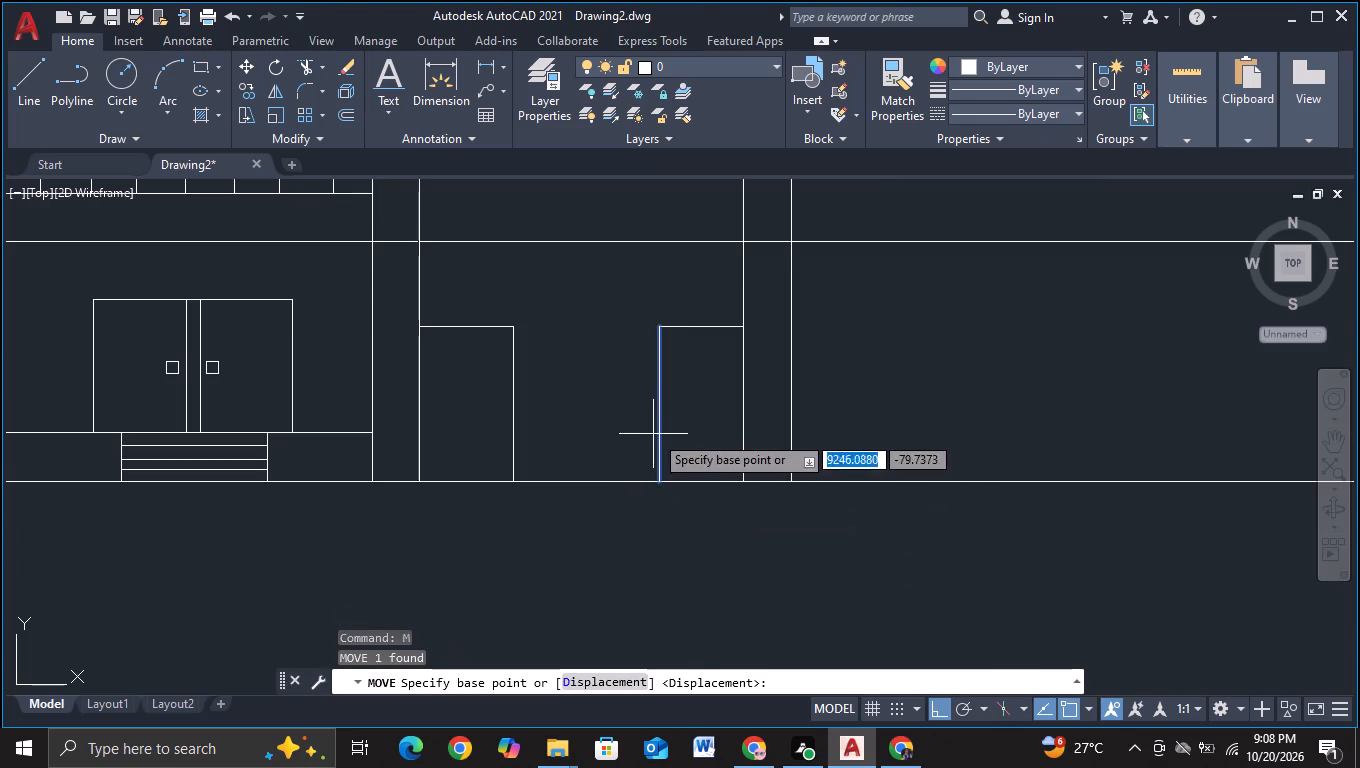
{"action": "left_click", "coordinate": [654, 433]}
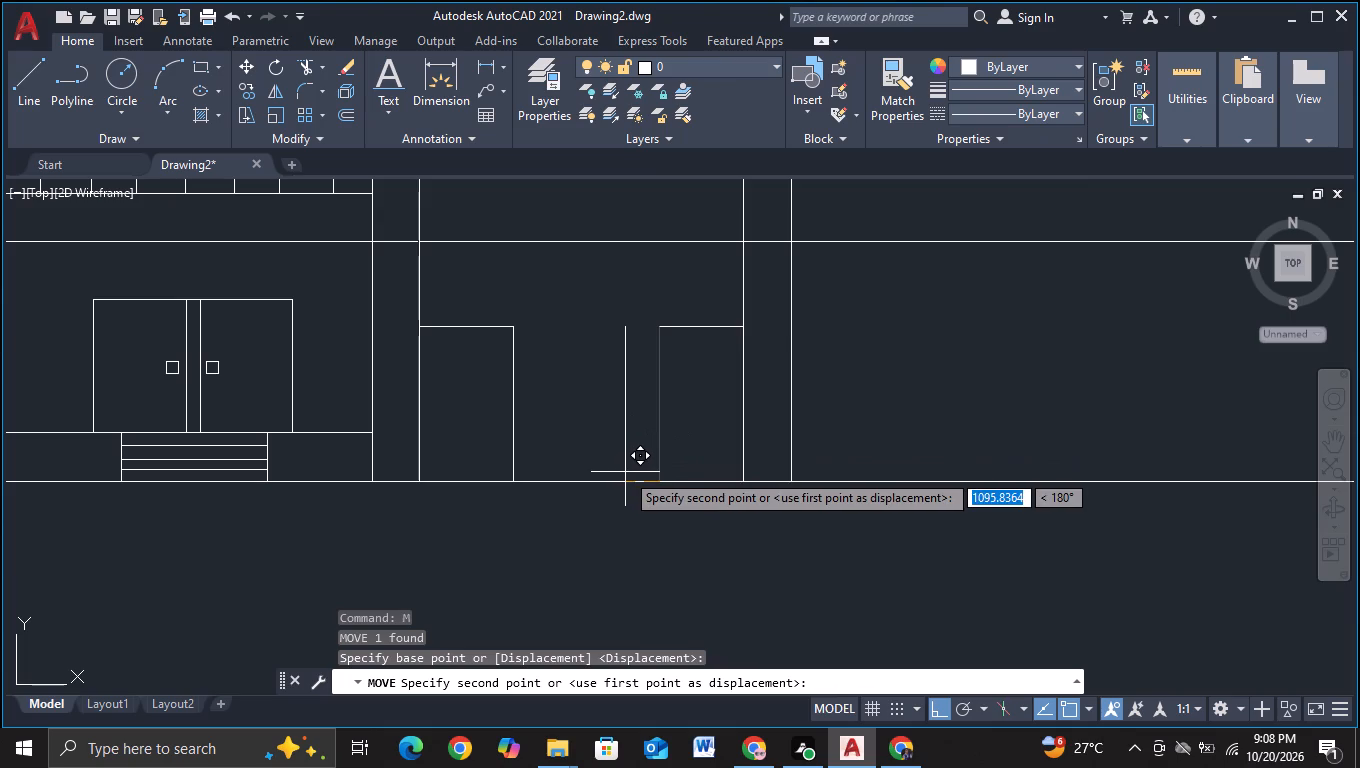
{"action": "key", "text": "F3"}
{"action": "scroll", "coordinate": [632, 478], "scroll_direction": "up", "scroll_amount": 2}
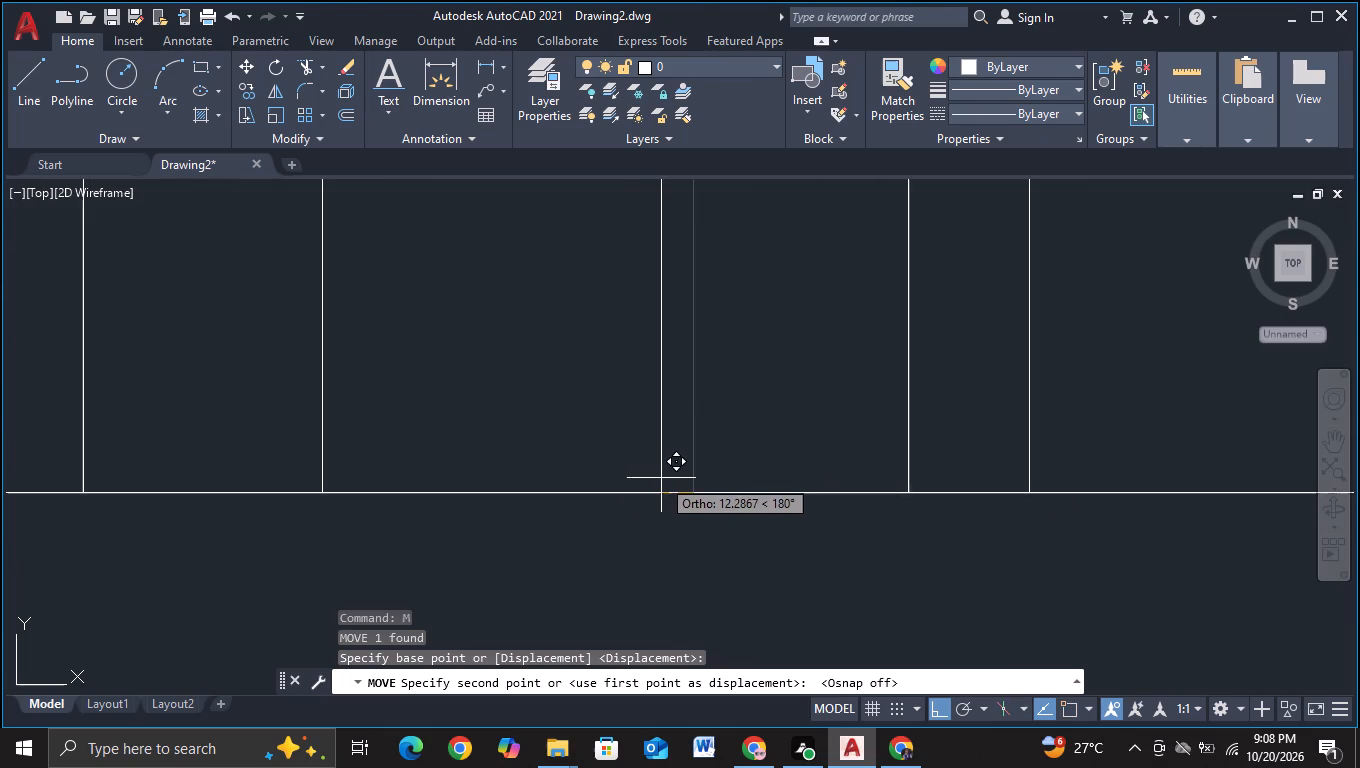
{"action": "left_click", "coordinate": [661, 478]}
{"action": "scroll", "coordinate": [661, 478], "scroll_direction": "down", "scroll_amount": 2}
{"action": "key", "text": "Escape"}
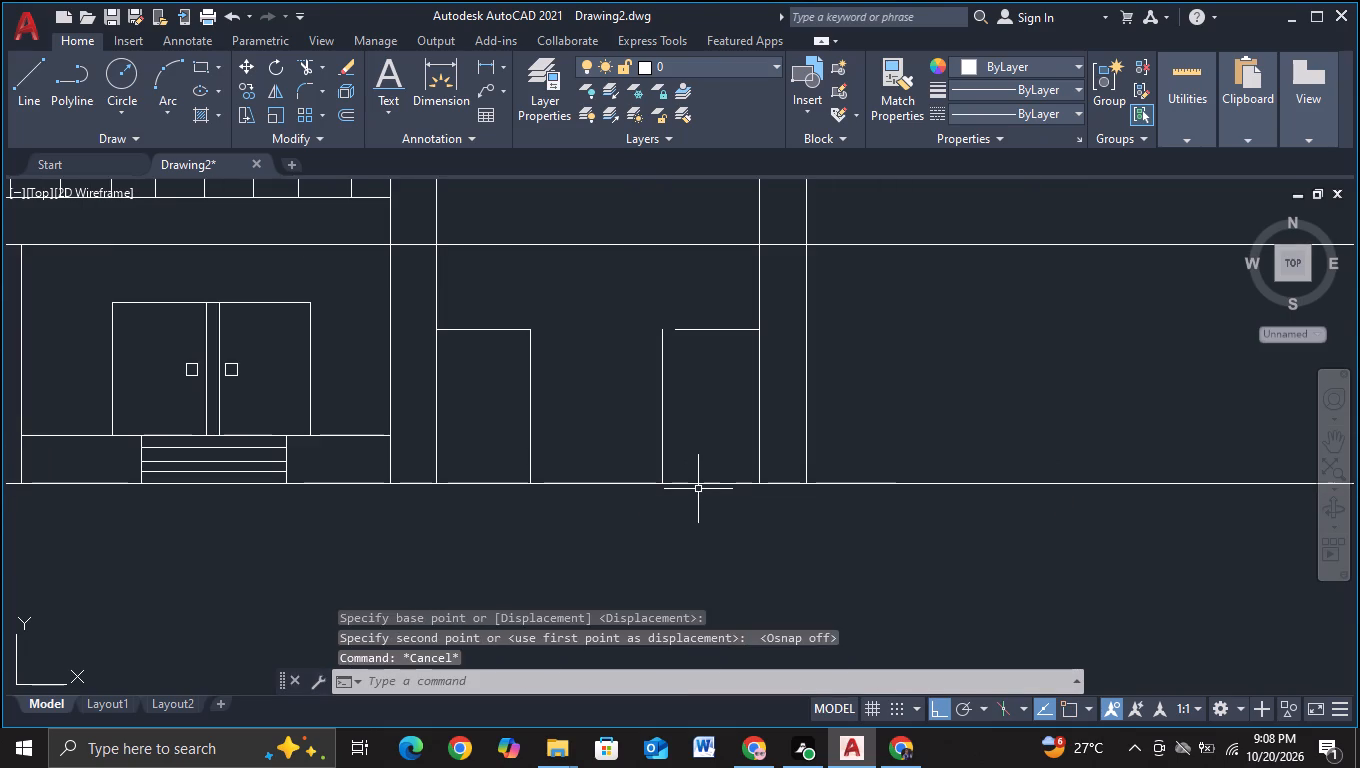
Extend the right side opening's top horizontal left to meet its moved vertical edge.
{"action": "key", "text": "r"}
{"action": "key", "text": "Escape"}
{"action": "key", "text": "e"}
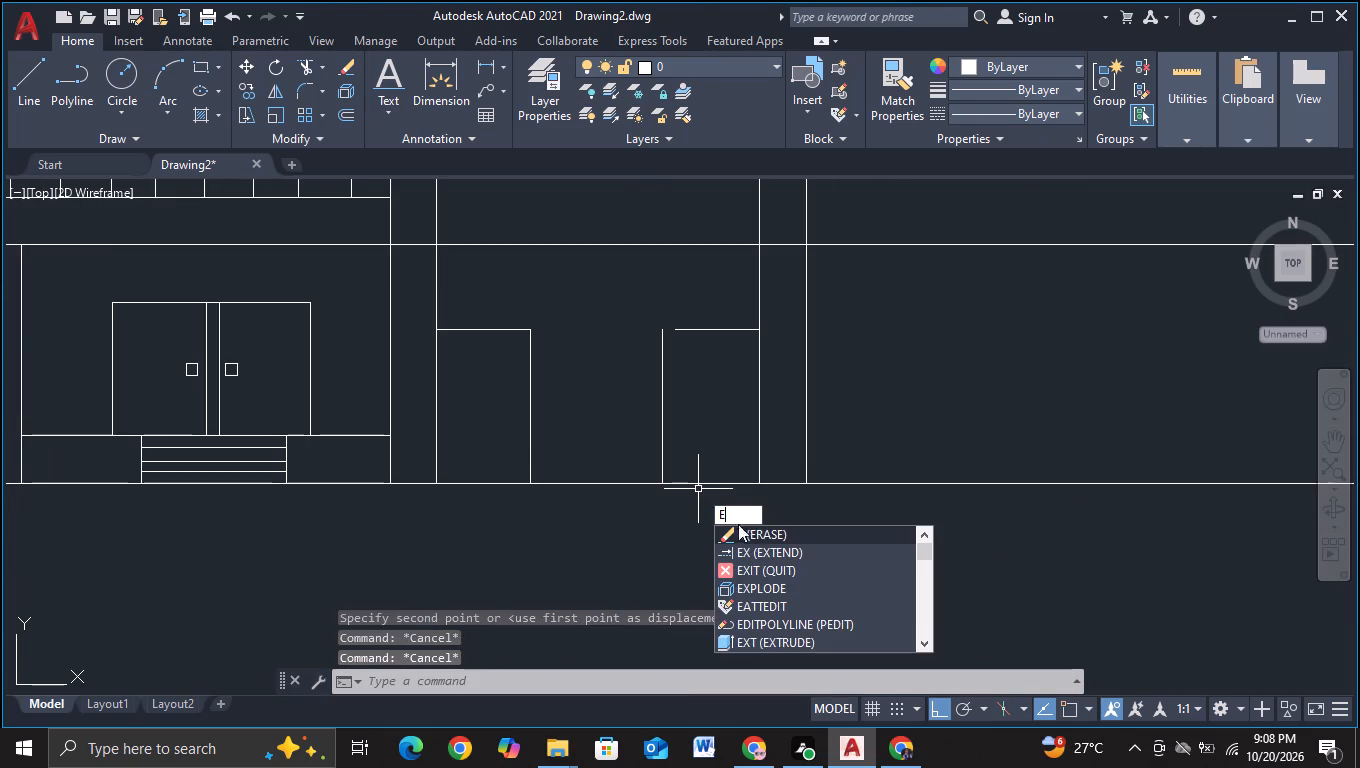
{"action": "left_click", "coordinate": [758, 547]}
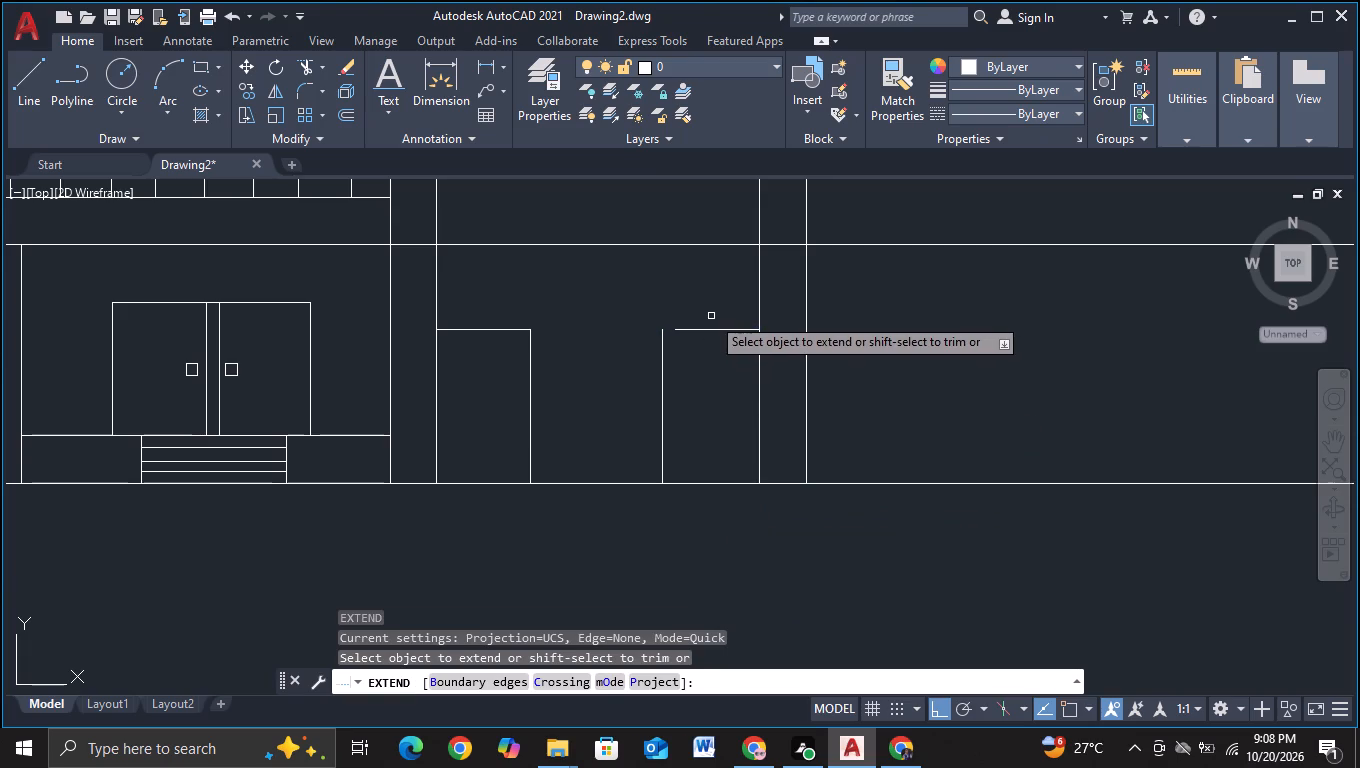
{"action": "left_click_drag", "start_coordinate": [711, 316], "coordinate": [704, 374]}
{"action": "scroll", "coordinate": [704, 375], "scroll_direction": "down", "scroll_amount": 2}
{"action": "key", "text": "Escape"}
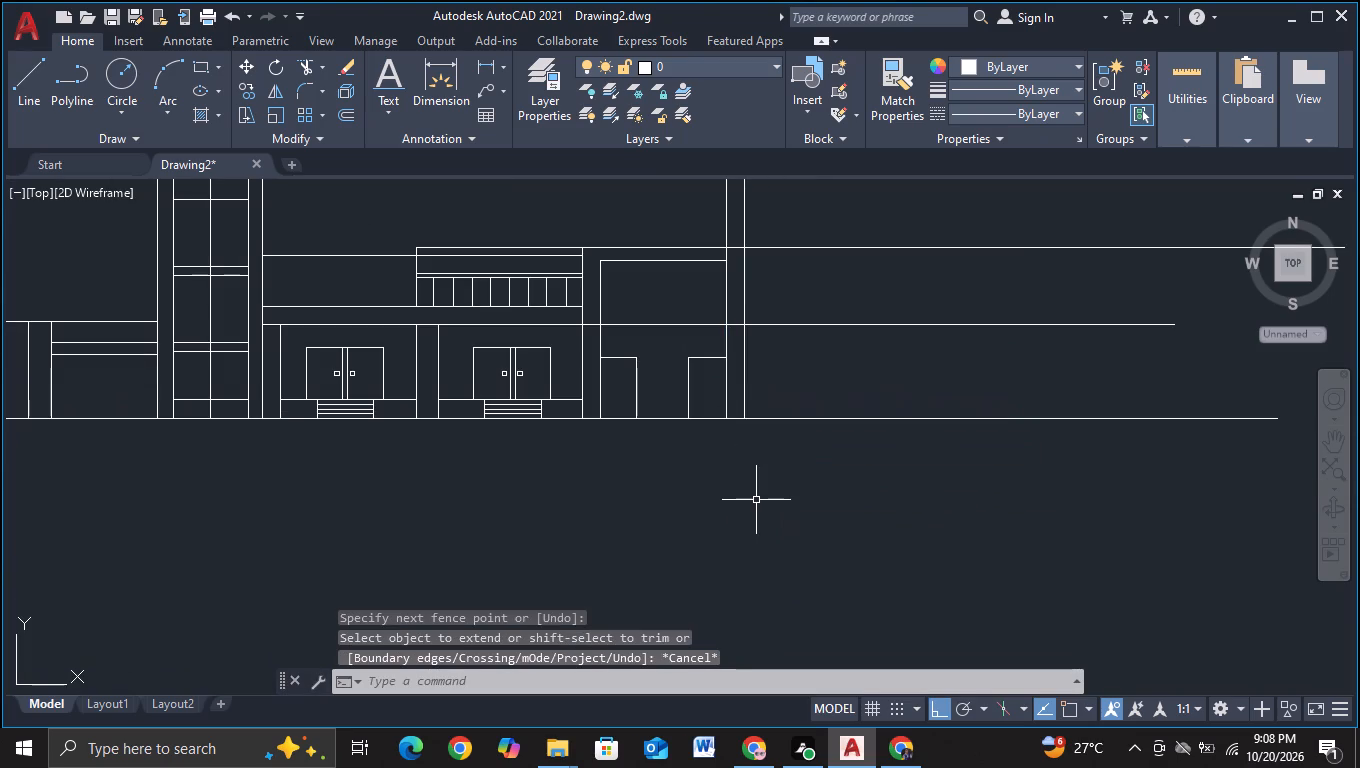
Draw a horizontal line about 348 units long across the bay below its top edge, crossing both side edges.
{"action": "left_click", "coordinate": [38, 95]}
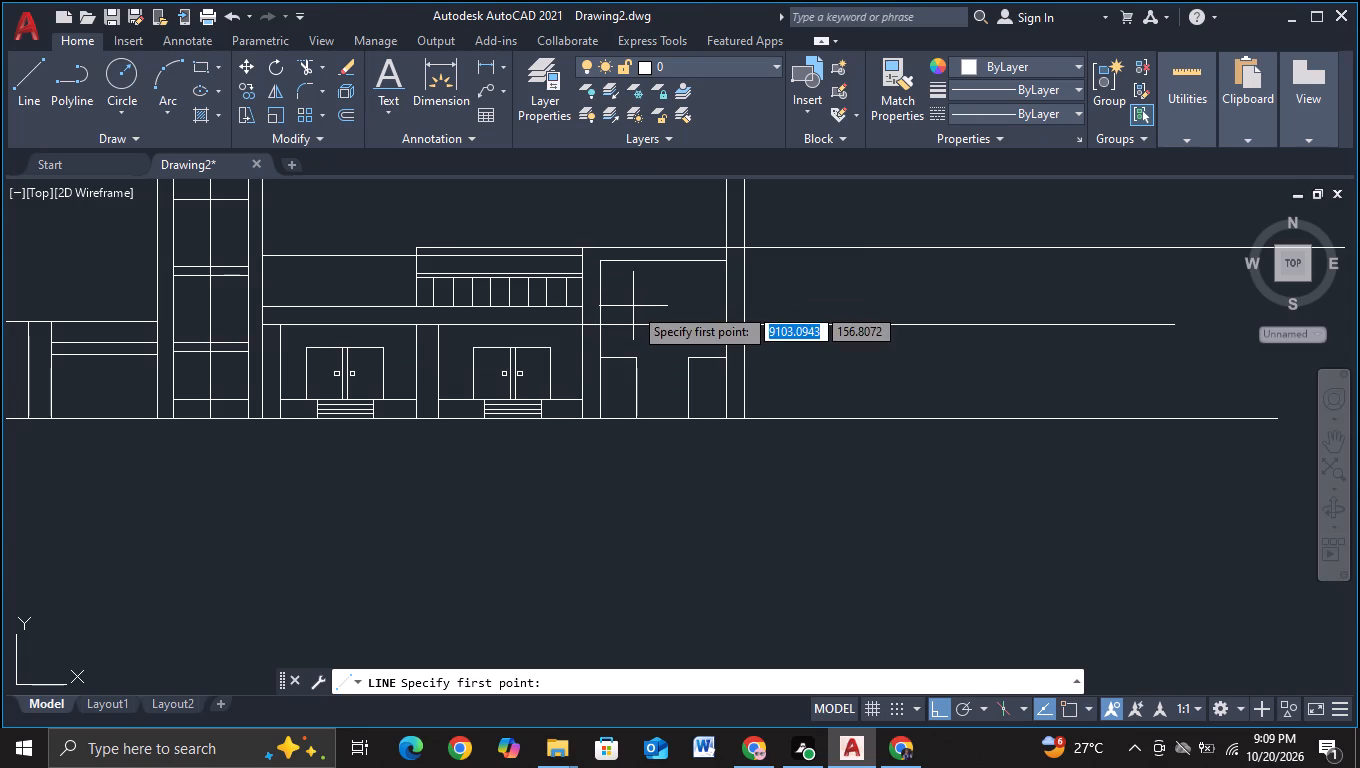
{"action": "middle_click_drag", "start_coordinate": [633, 287], "coordinate": [533, 376]}
{"action": "scroll", "coordinate": [530, 376], "scroll_direction": "up", "scroll_amount": 1}
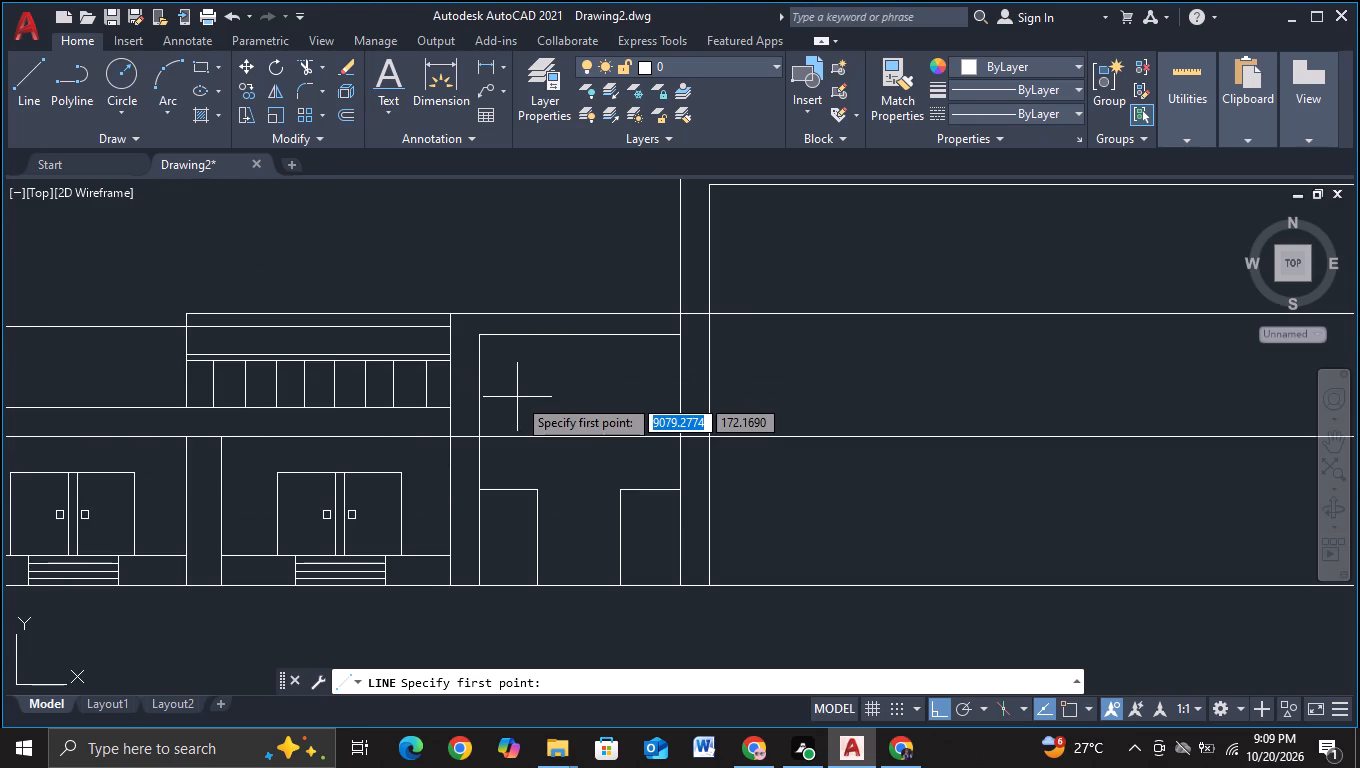
{"action": "scroll", "coordinate": [517, 397], "scroll_direction": "up", "scroll_amount": 2}
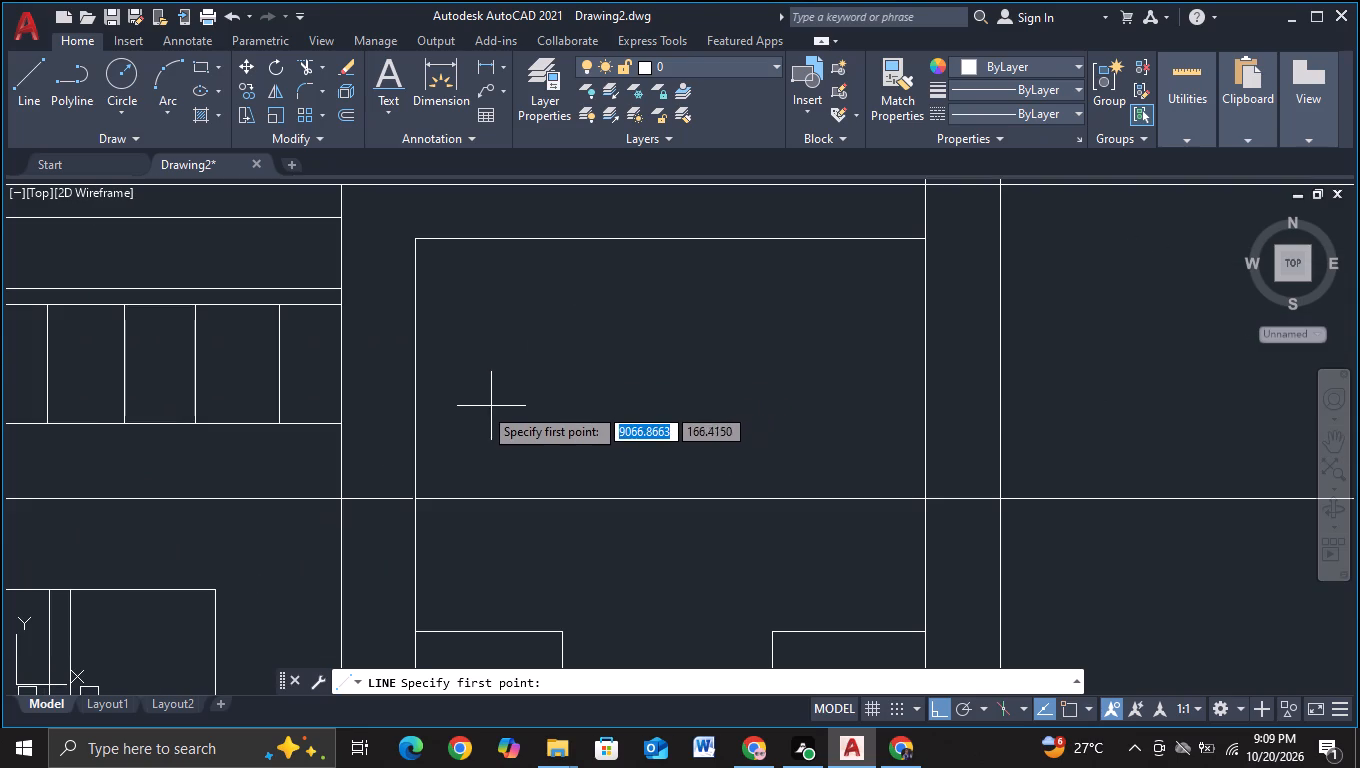
{"action": "left_click", "coordinate": [388, 315]}
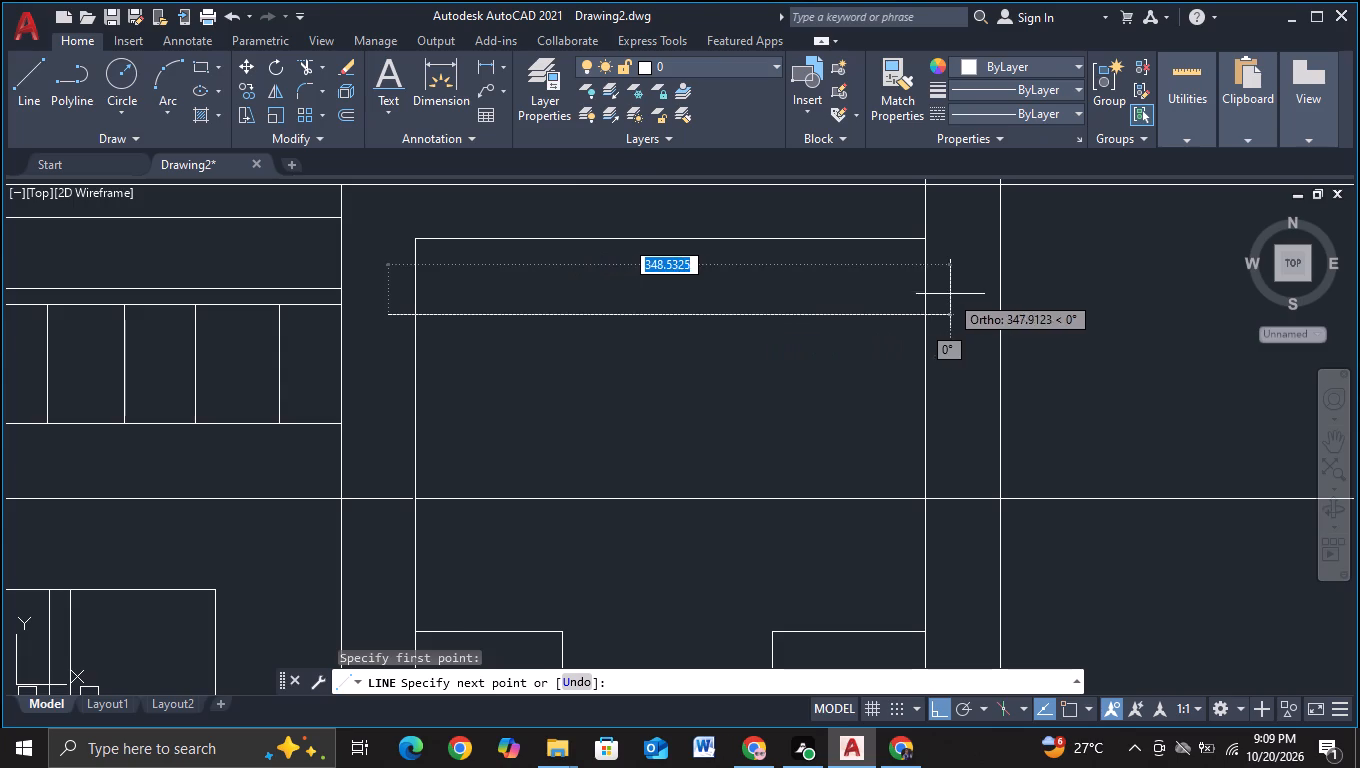
{"action": "left_click", "coordinate": [951, 294]}
{"action": "key", "text": "Escape"}
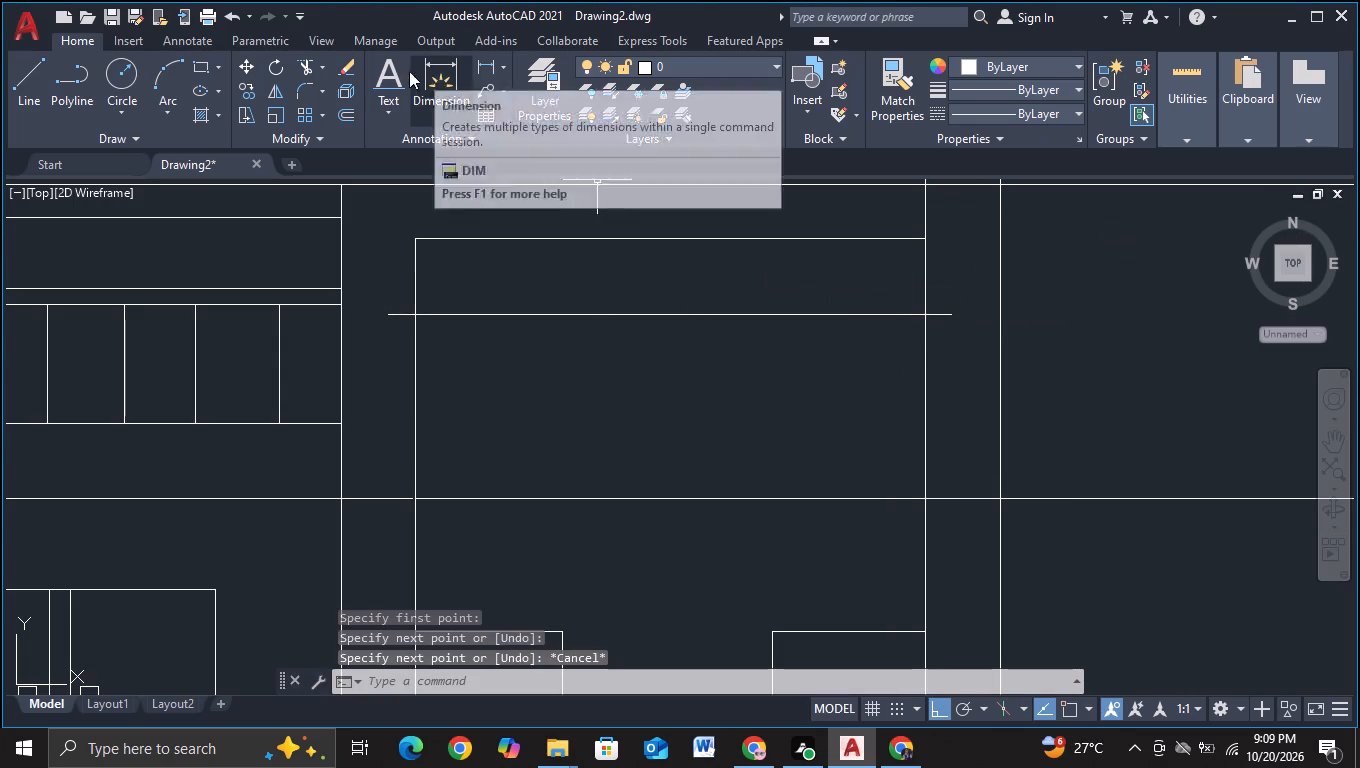
Trim both ends of the new horizontal line back to the bay's side edges.
{"action": "left_click", "coordinate": [310, 68]}
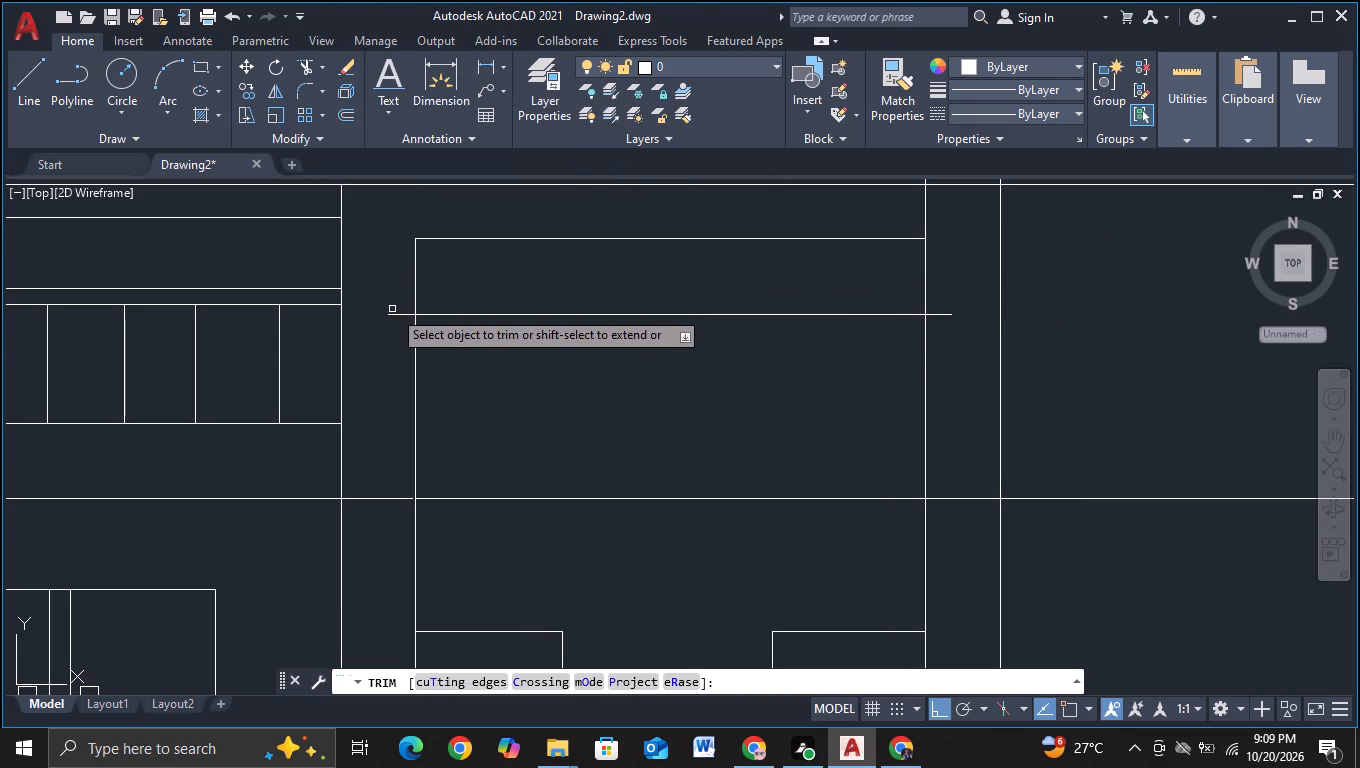
{"action": "left_click", "coordinate": [392, 313]}
{"action": "left_click", "coordinate": [944, 313]}
{"action": "key", "text": "Escape"}
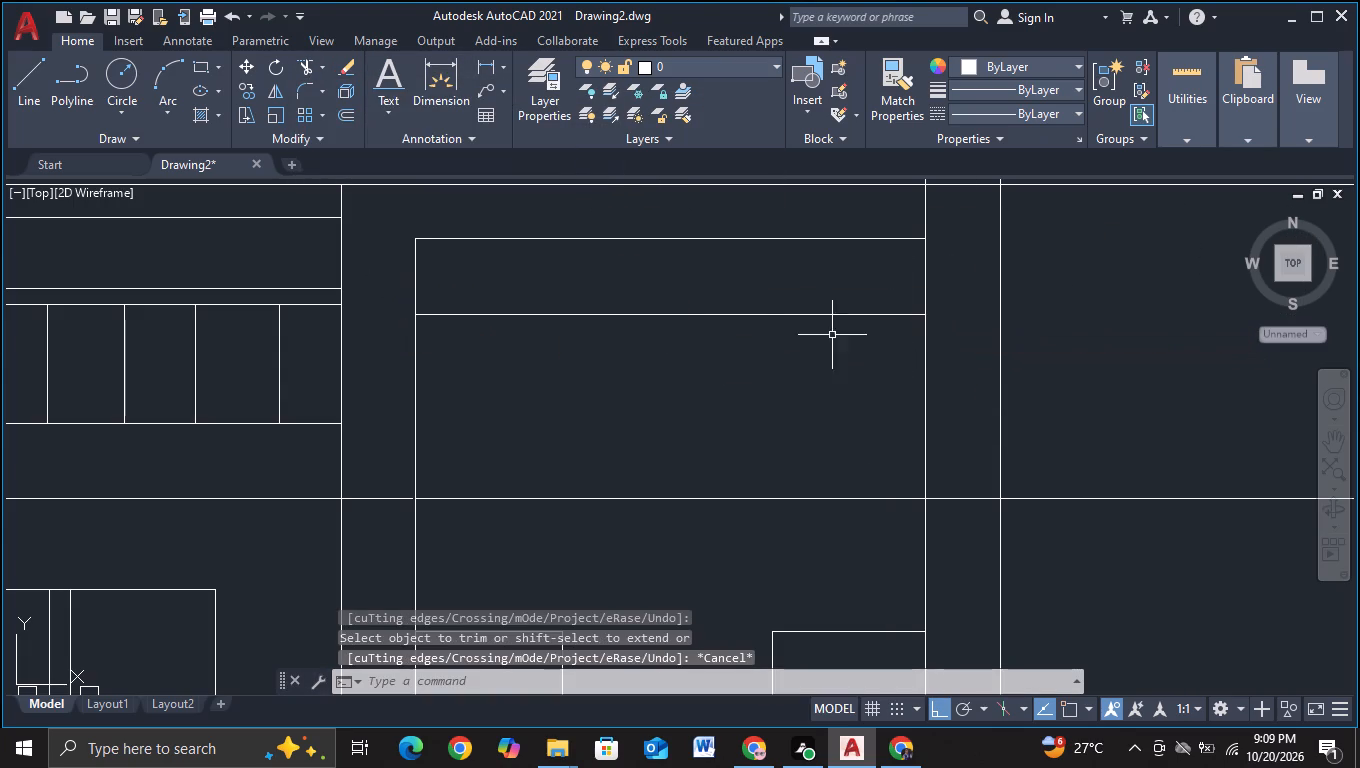
Copy the trimmed horizontal downward twice, one copy about 7 units below it and another farther down above the storey line.
{"action": "left_click", "coordinate": [765, 313]}
{"action": "key", "text": "c"}
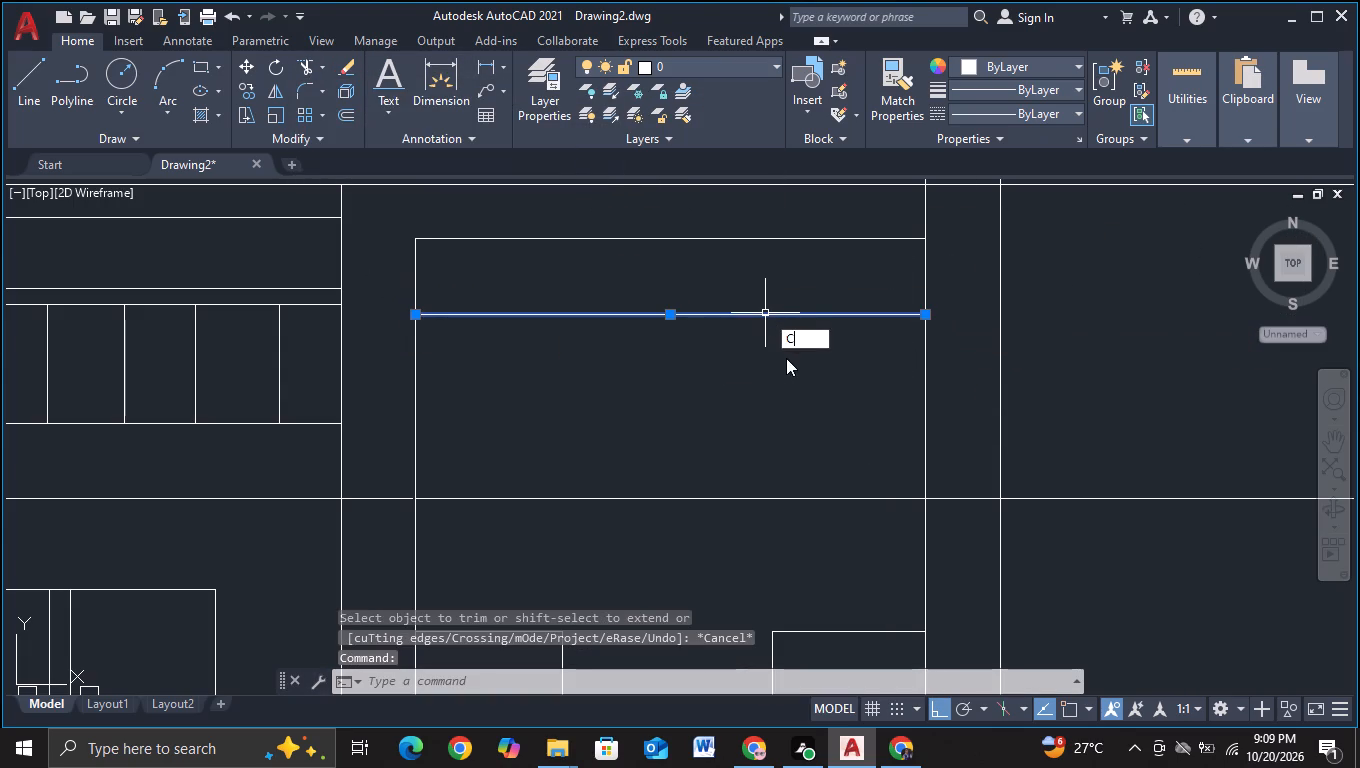
{"action": "left_click", "coordinate": [797, 371]}
{"action": "left_click", "coordinate": [770, 319]}
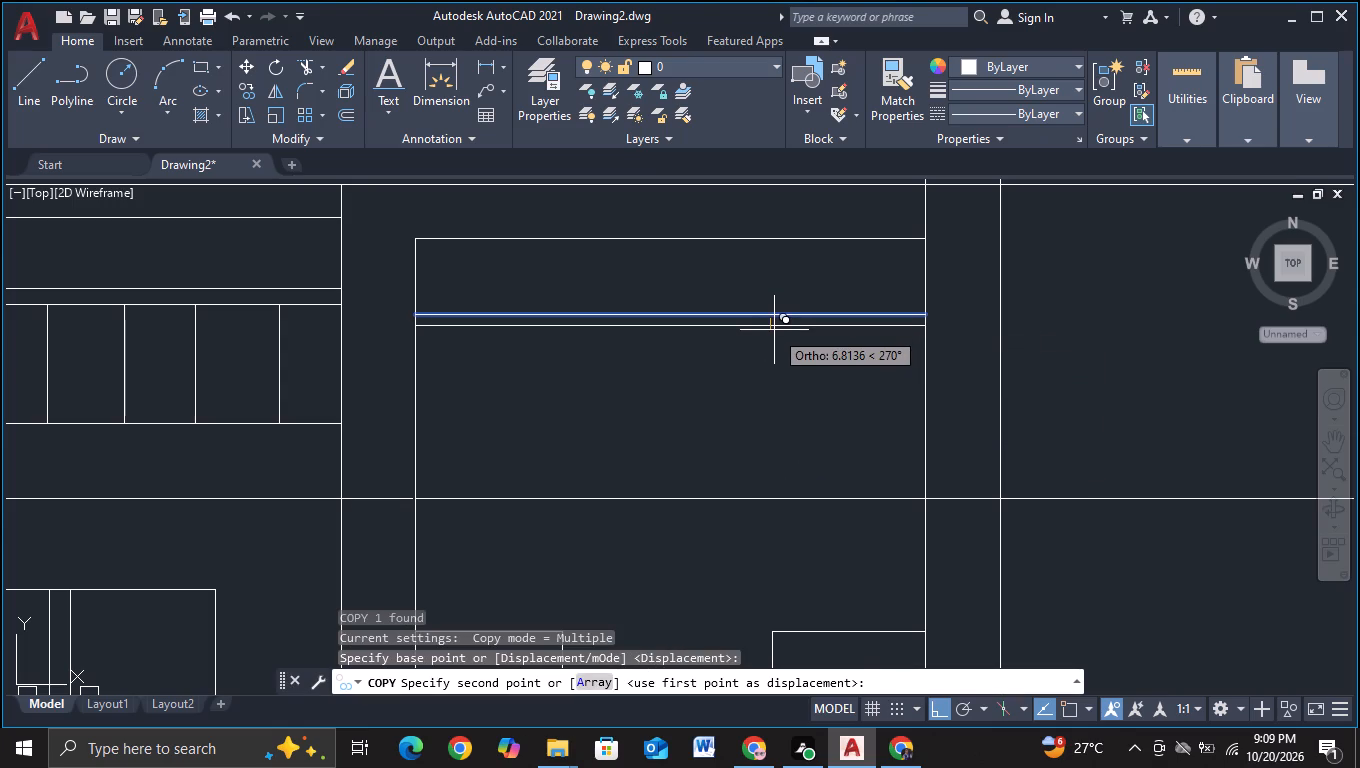
{"action": "left_click", "coordinate": [774, 330]}
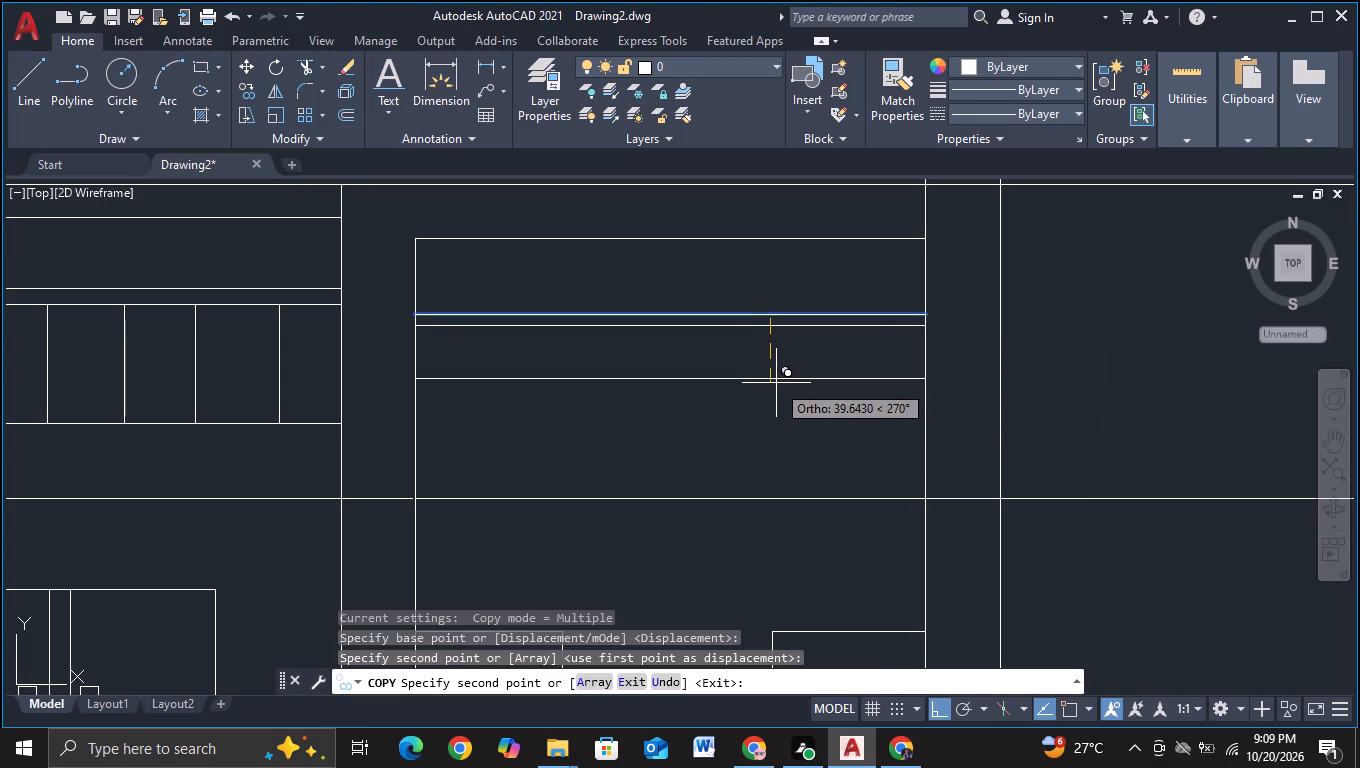
{"action": "left_click", "coordinate": [774, 390]}
{"action": "key", "text": "Escape"}
{"action": "scroll", "coordinate": [773, 389], "scroll_direction": "down", "scroll_amount": 2}
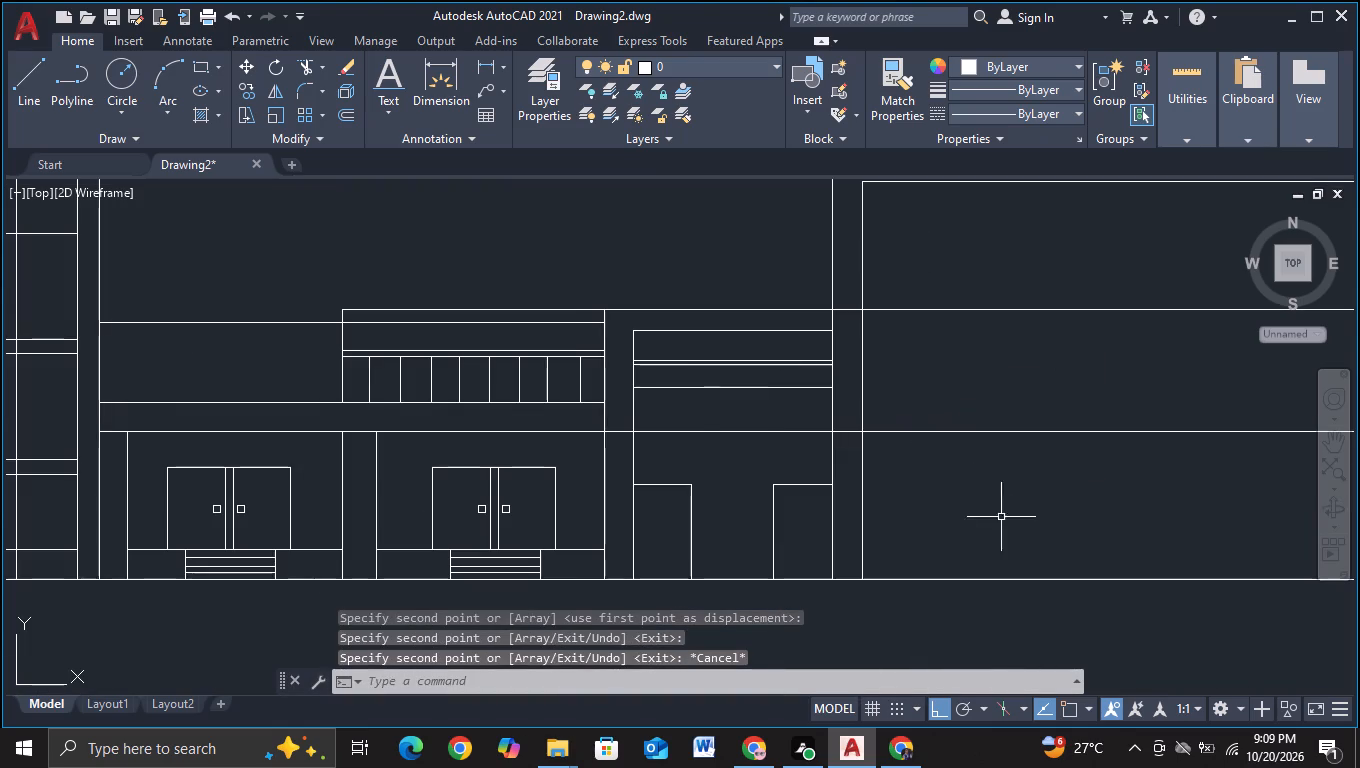
Draw a vertical line from the lower left corner of the small rooftop projection down past the ground line, with object snap on.
{"action": "middle_click_drag", "start_coordinate": [1001, 517], "coordinate": [848, 456]}
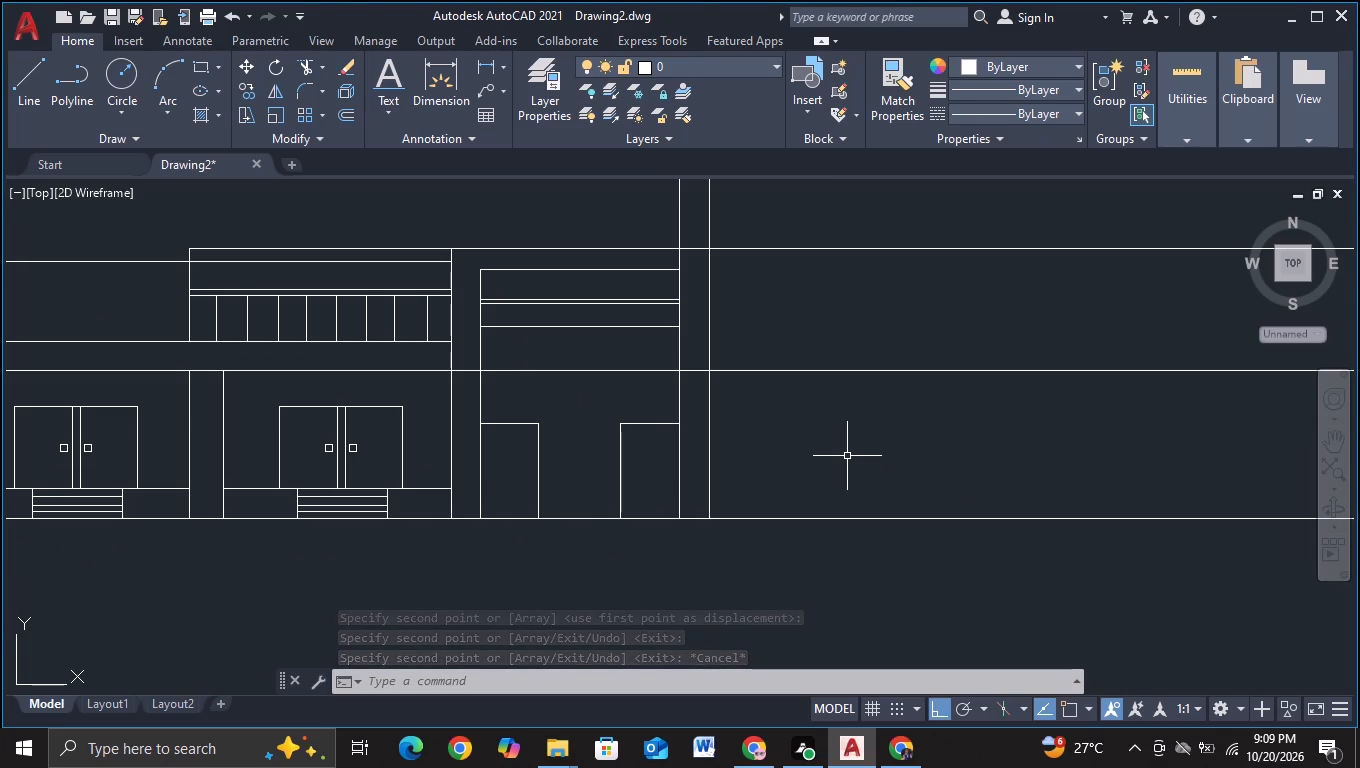
{"action": "middle_click_drag", "start_coordinate": [847, 456], "coordinate": [653, 481]}
{"action": "scroll", "coordinate": [653, 468], "scroll_direction": "down", "scroll_amount": 2}
{"action": "middle_click_drag", "start_coordinate": [665, 470], "coordinate": [615, 453]}
{"action": "scroll", "coordinate": [615, 453], "scroll_direction": "up", "scroll_amount": 1}
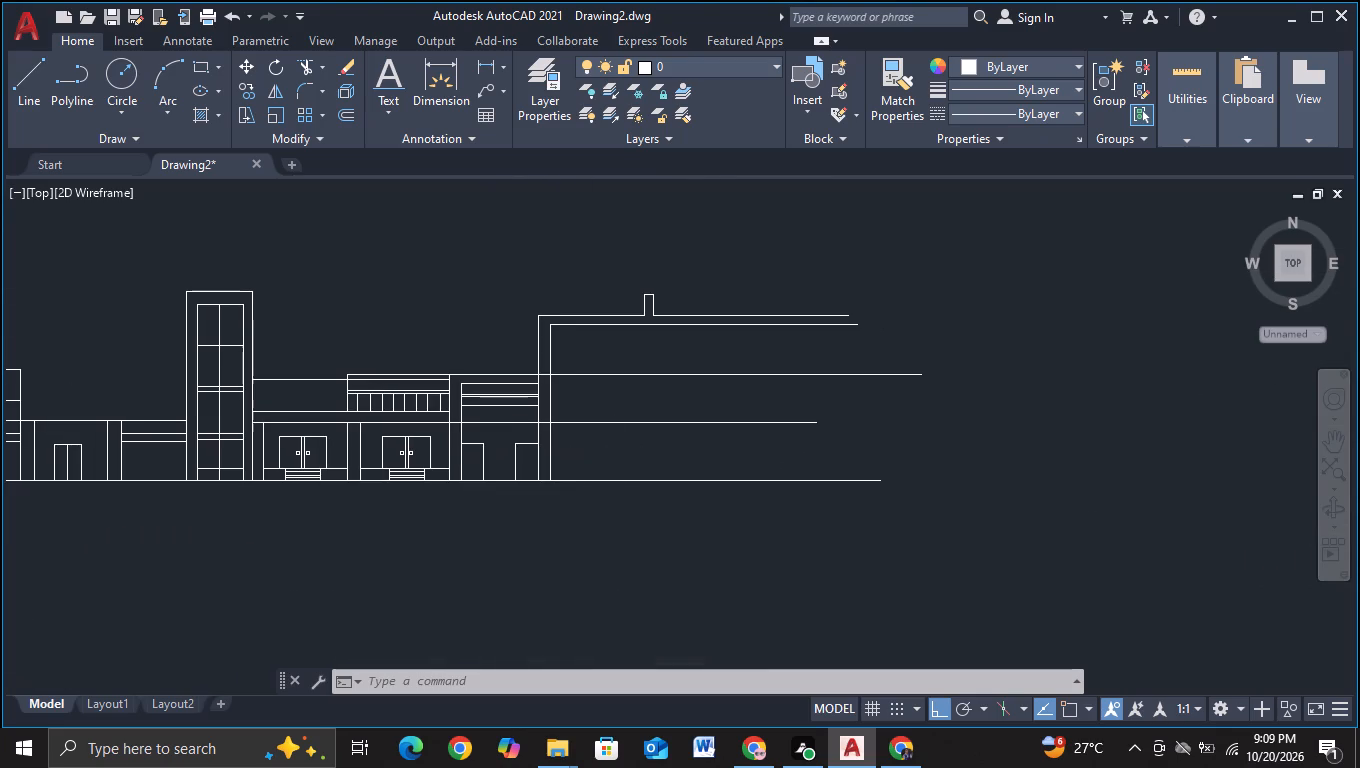
{"action": "left_click", "coordinate": [33, 88]}
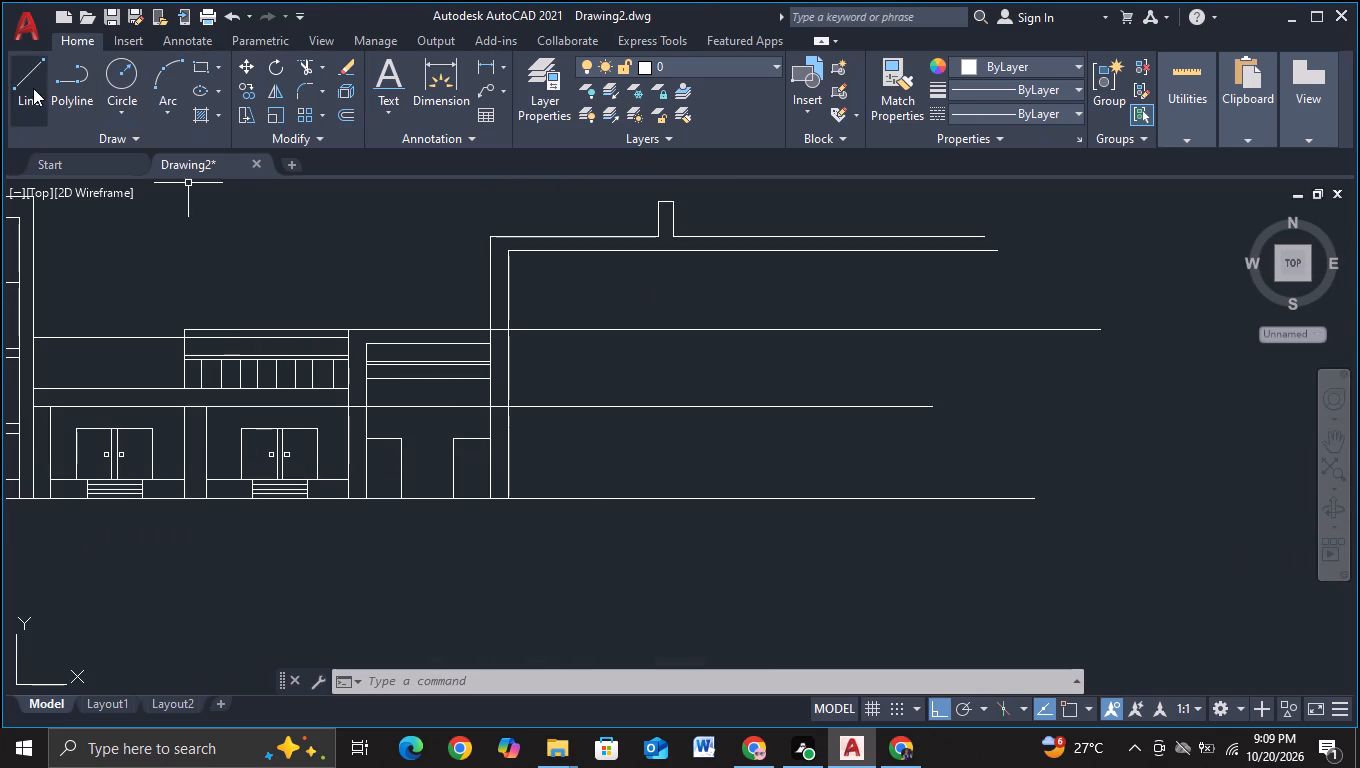
{"action": "key", "text": "F3"}
{"action": "left_click", "coordinate": [658, 239]}
{"action": "left_click", "coordinate": [636, 582]}
{"action": "key", "text": "Escape"}
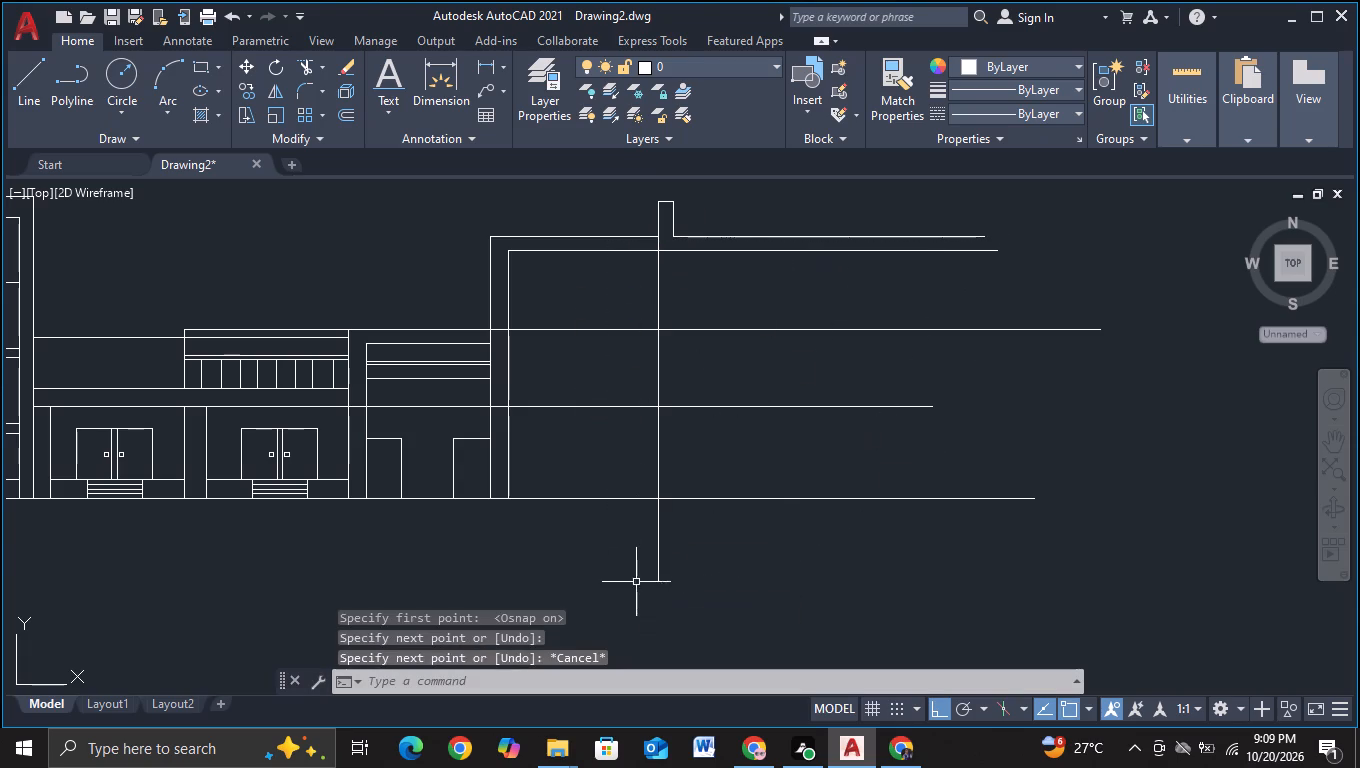
Draw a vertical line from the lower right corner of the small rooftop projection down past the ground line.
{"action": "left_click", "coordinate": [48, 96]}
{"action": "left_click", "coordinate": [27, 93]}
{"action": "key", "text": "Escape"}
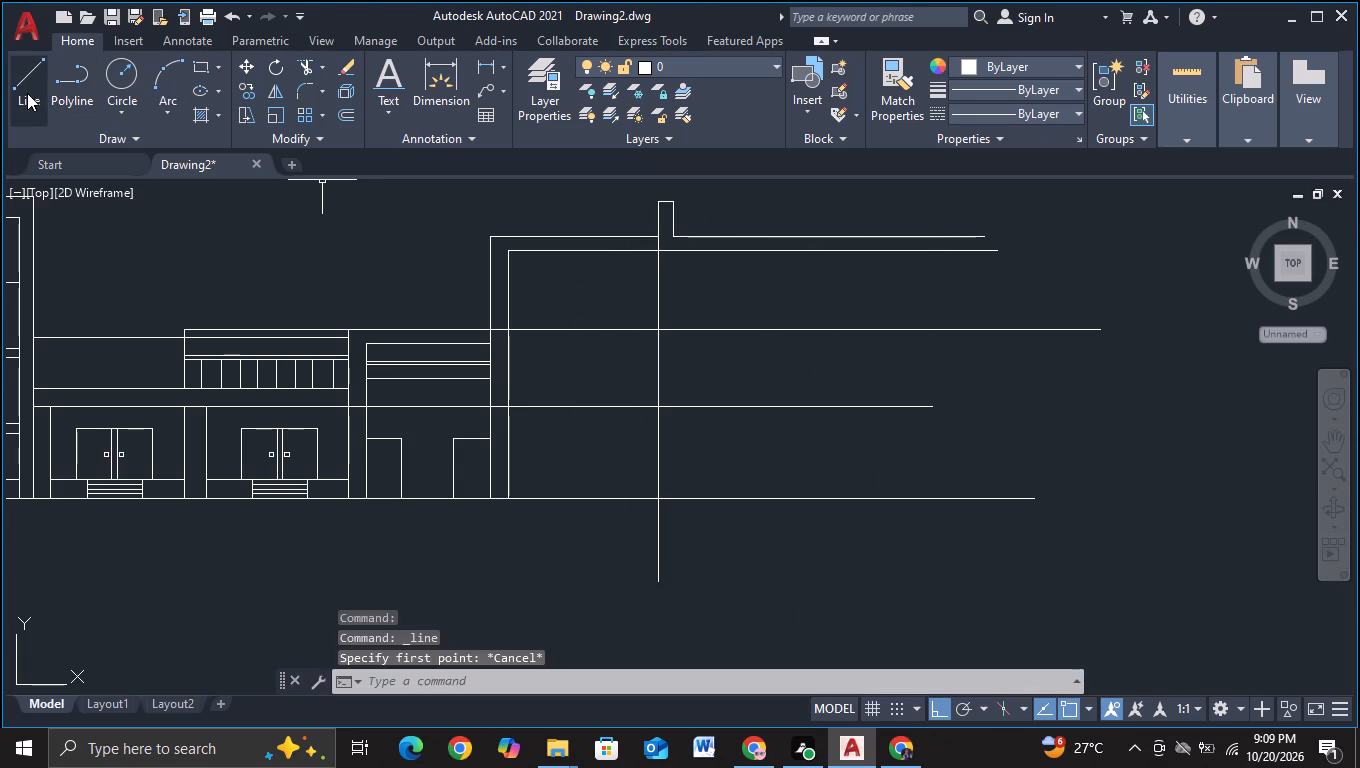
{"action": "left_click", "coordinate": [27, 93]}
{"action": "left_click", "coordinate": [675, 231]}
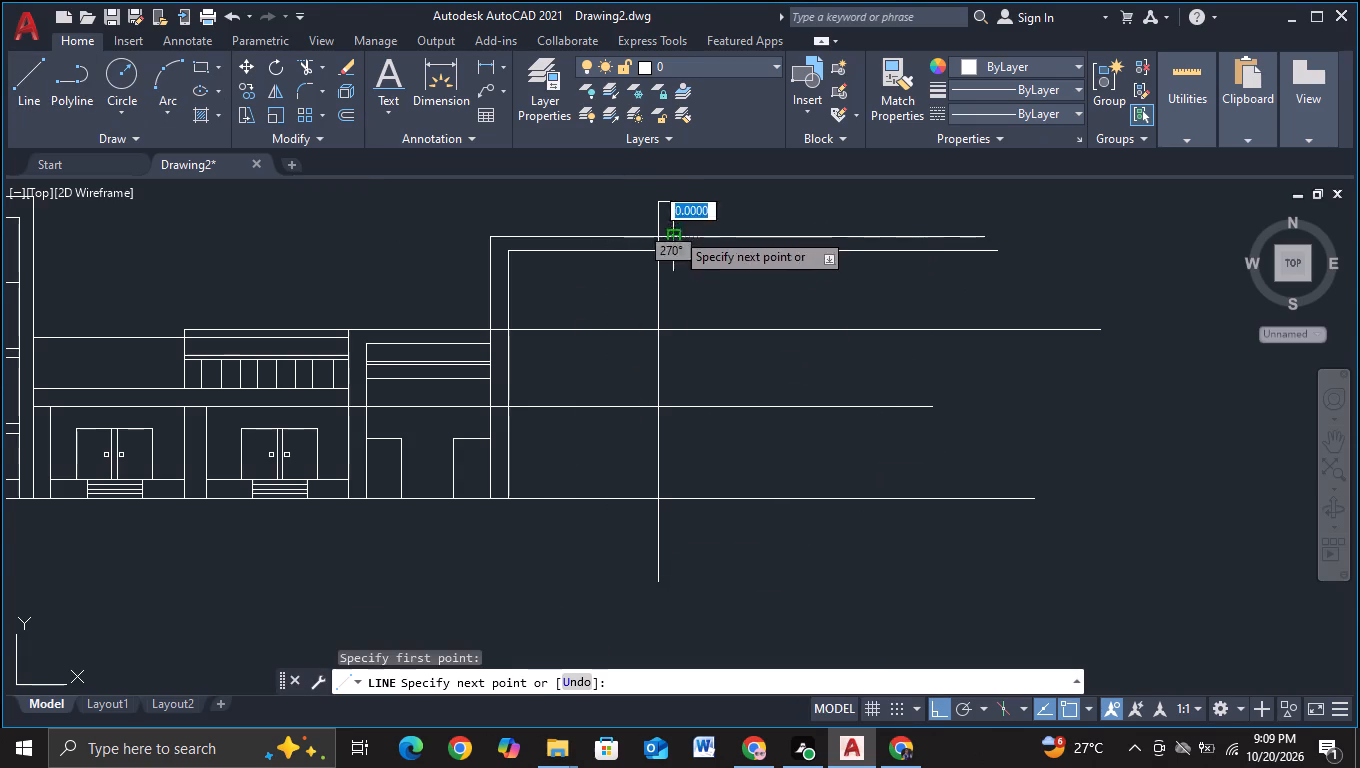
{"action": "left_click", "coordinate": [675, 571]}
{"action": "key", "text": "Escape"}
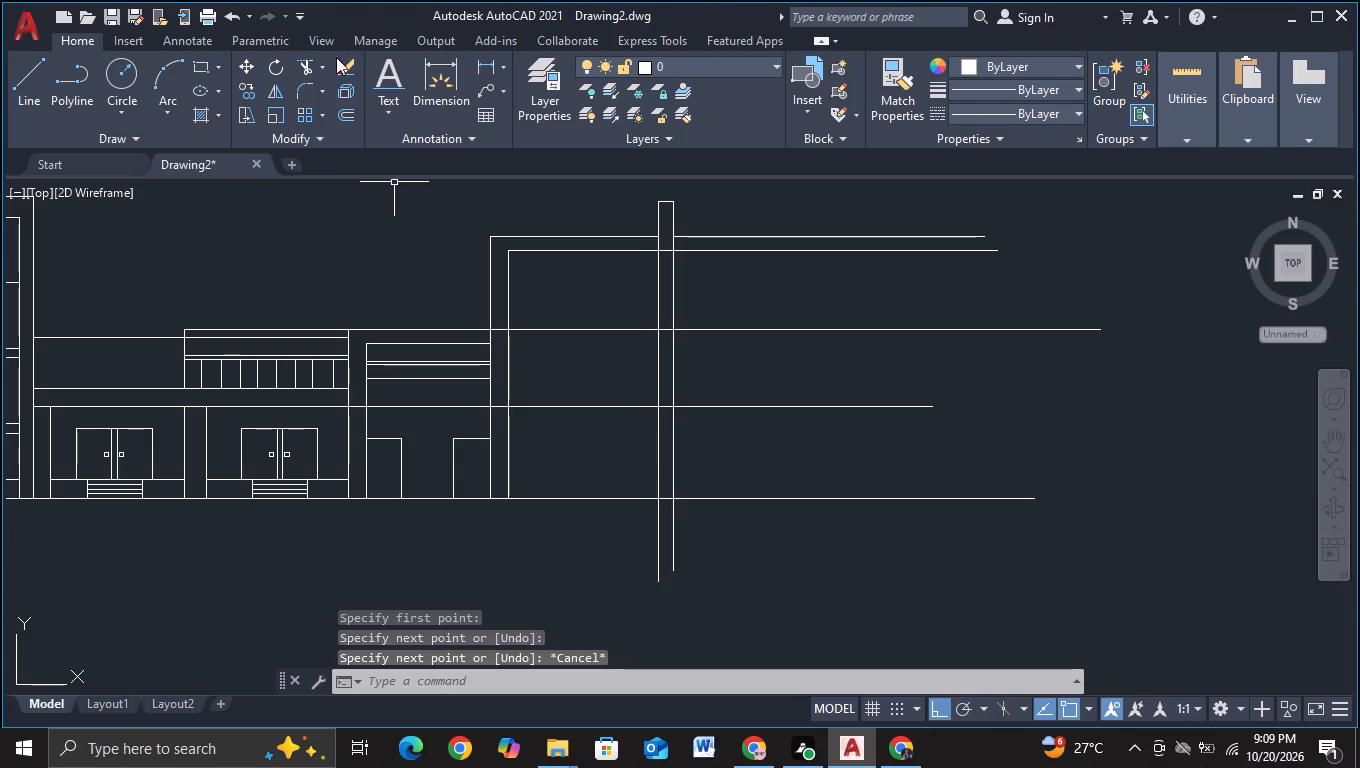
Trim the two new vertical lines where they run below the ground line.
{"action": "left_click", "coordinate": [302, 65]}
{"action": "left_click_drag", "start_coordinate": [569, 539], "coordinate": [734, 554]}
{"action": "scroll", "coordinate": [734, 554], "scroll_direction": "down", "scroll_amount": 1}
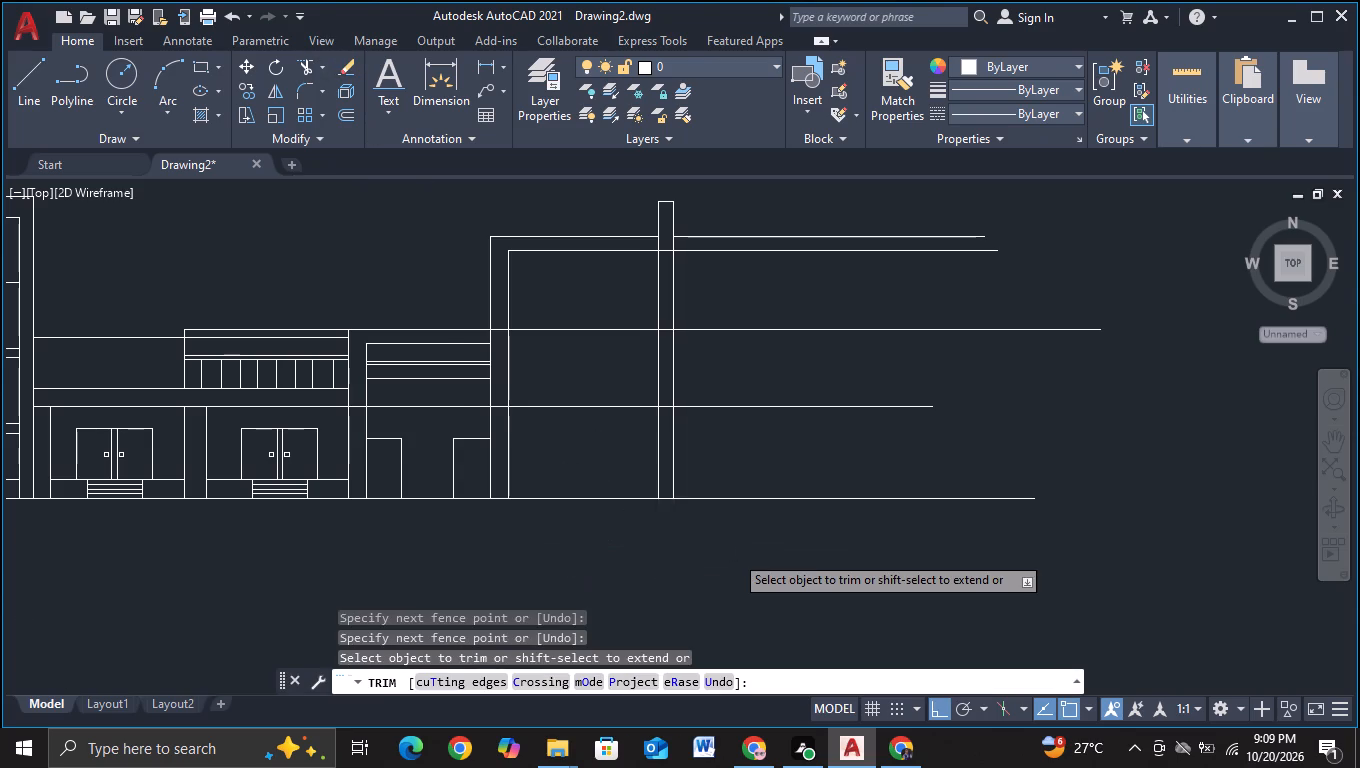
{"action": "middle_click_drag", "start_coordinate": [707, 560], "coordinate": [946, 512]}
{"action": "scroll", "coordinate": [696, 537], "scroll_direction": "down", "scroll_amount": 1}
{"action": "middle_click_drag", "start_coordinate": [727, 548], "coordinate": [880, 459]}
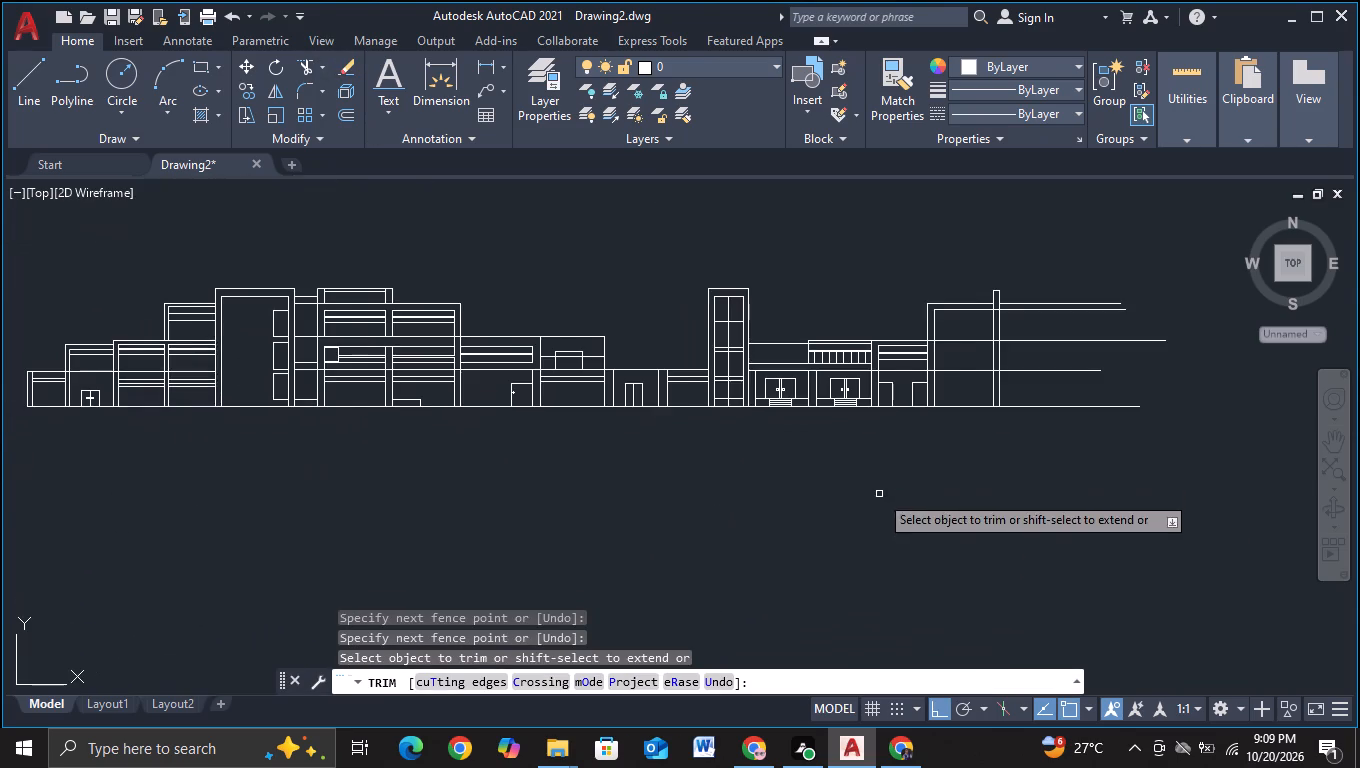
{"action": "middle_click_drag", "start_coordinate": [879, 494], "coordinate": [762, 525]}
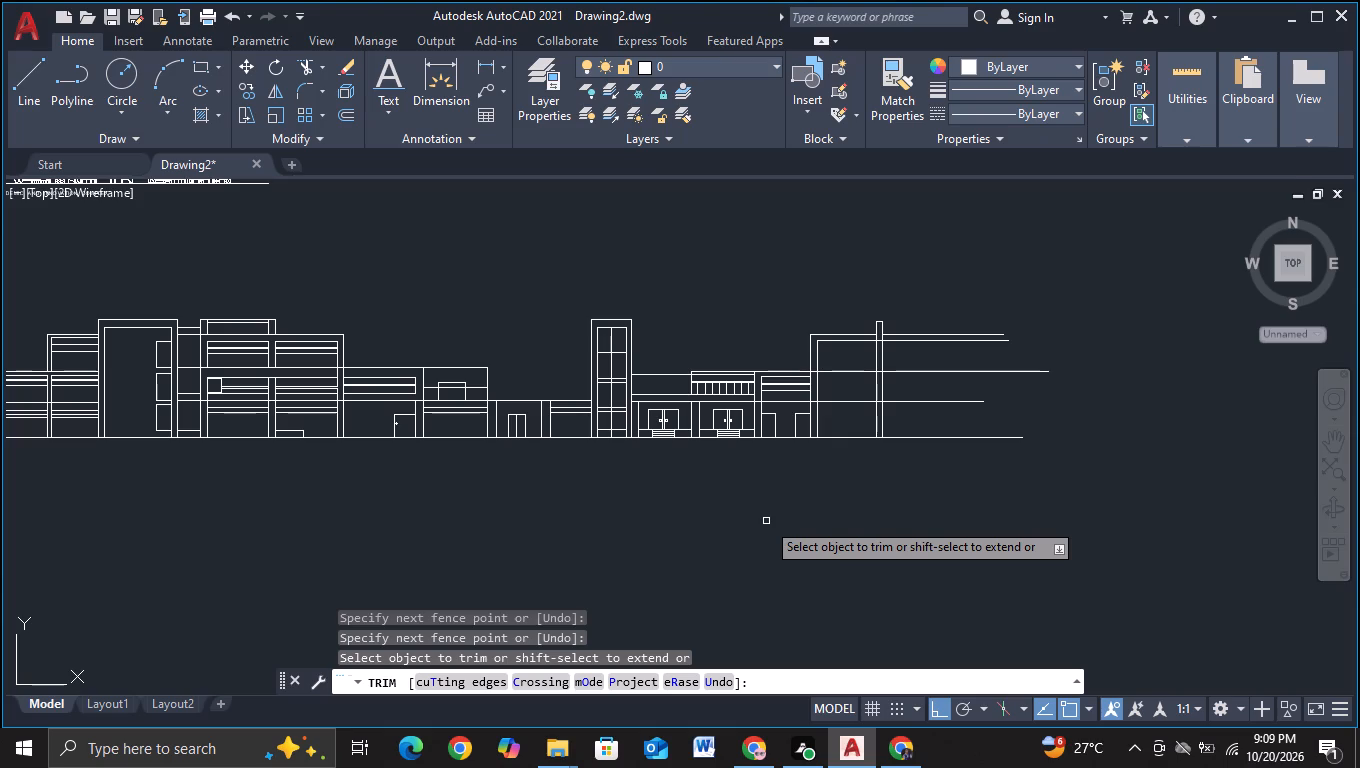
{"action": "middle_click_drag", "start_coordinate": [766, 521], "coordinate": [572, 493]}
{"action": "middle_click_drag", "start_coordinate": [652, 488], "coordinate": [612, 497]}
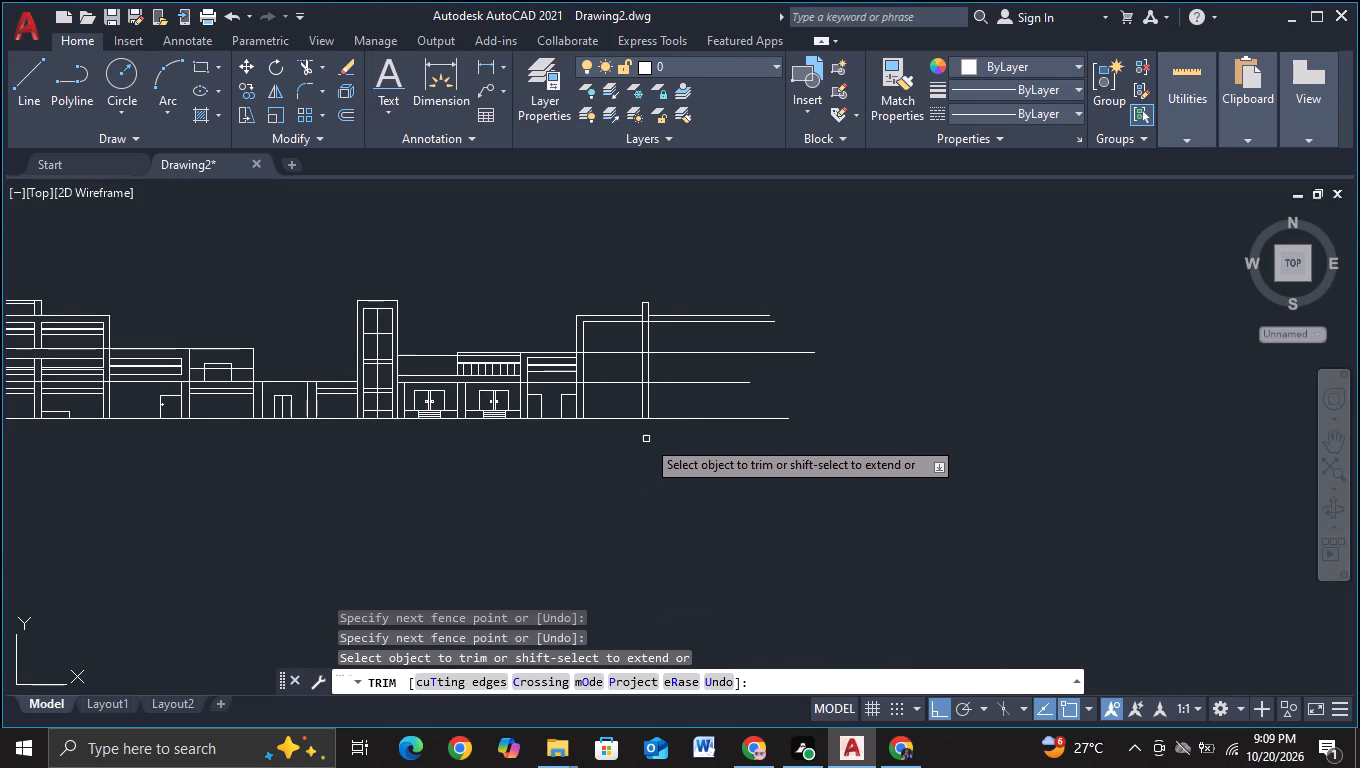
{"action": "scroll", "coordinate": [654, 427], "scroll_direction": "up", "scroll_amount": 2}
{"action": "middle_click_drag", "start_coordinate": [667, 263], "coordinate": [659, 554]}
{"action": "scroll", "coordinate": [645, 493], "scroll_direction": "up", "scroll_amount": 2}
{"action": "middle_click_drag", "start_coordinate": [645, 487], "coordinate": [658, 579]}
{"action": "key", "text": "Escape"}
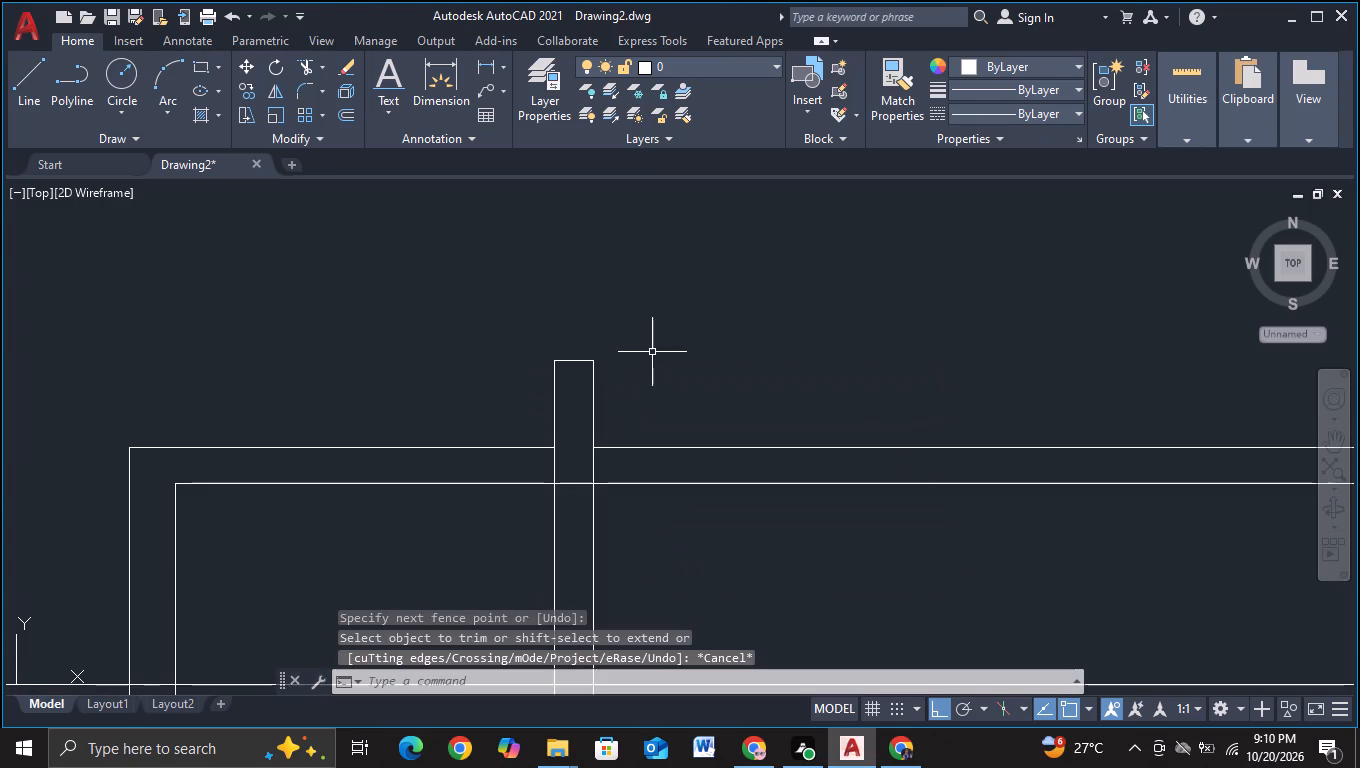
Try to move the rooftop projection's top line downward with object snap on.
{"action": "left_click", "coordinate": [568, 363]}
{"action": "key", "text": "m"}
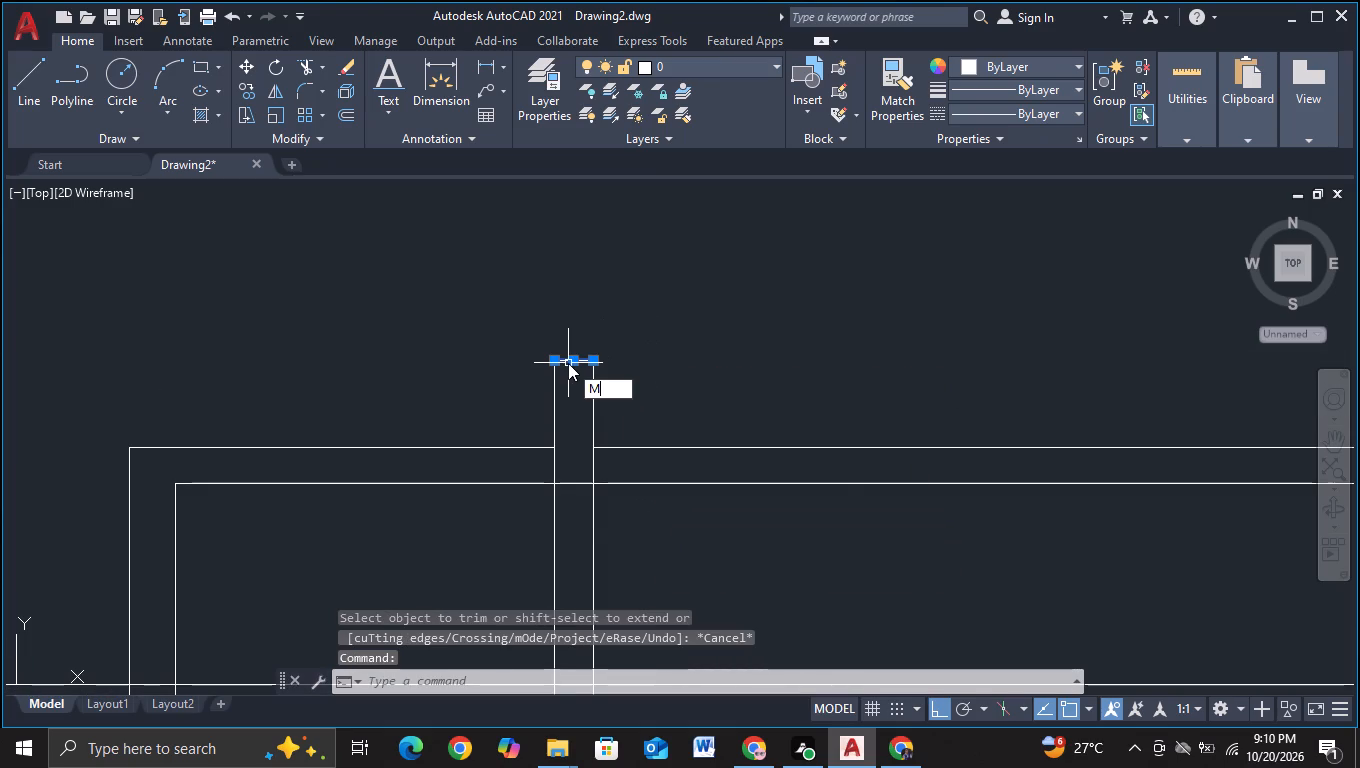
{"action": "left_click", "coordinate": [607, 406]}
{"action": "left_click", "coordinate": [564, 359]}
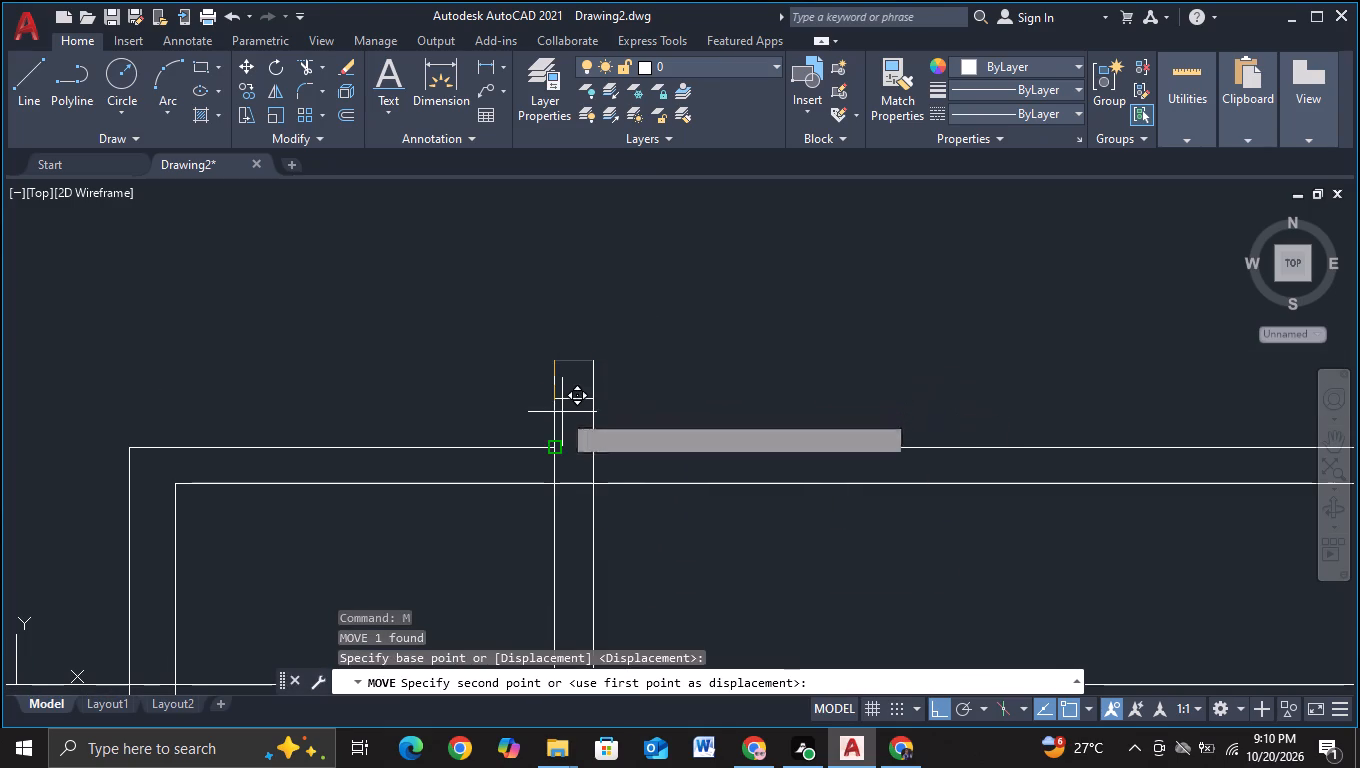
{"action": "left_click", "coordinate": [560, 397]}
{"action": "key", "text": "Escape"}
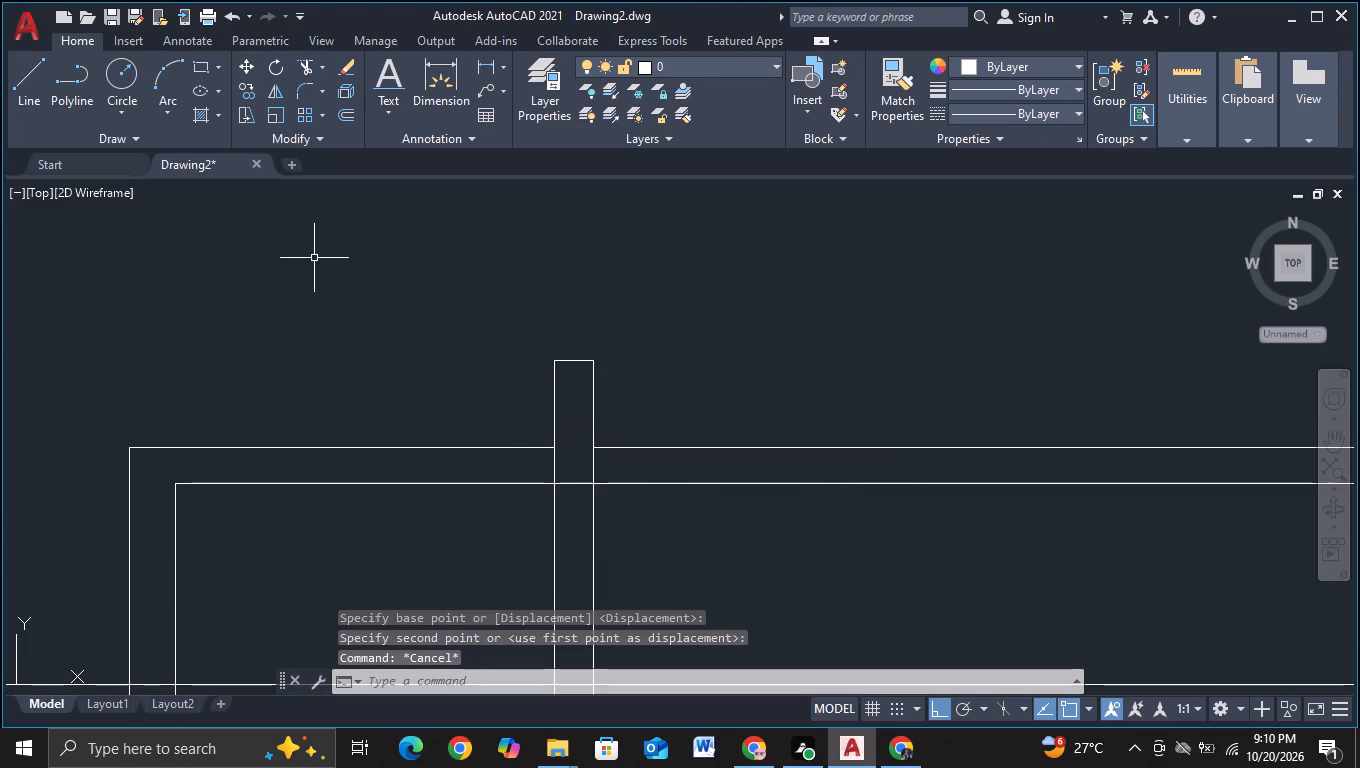
Move the projection's top line straight down, a little over a third of the way toward the upper roof line.
{"action": "left_click", "coordinate": [576, 361]}
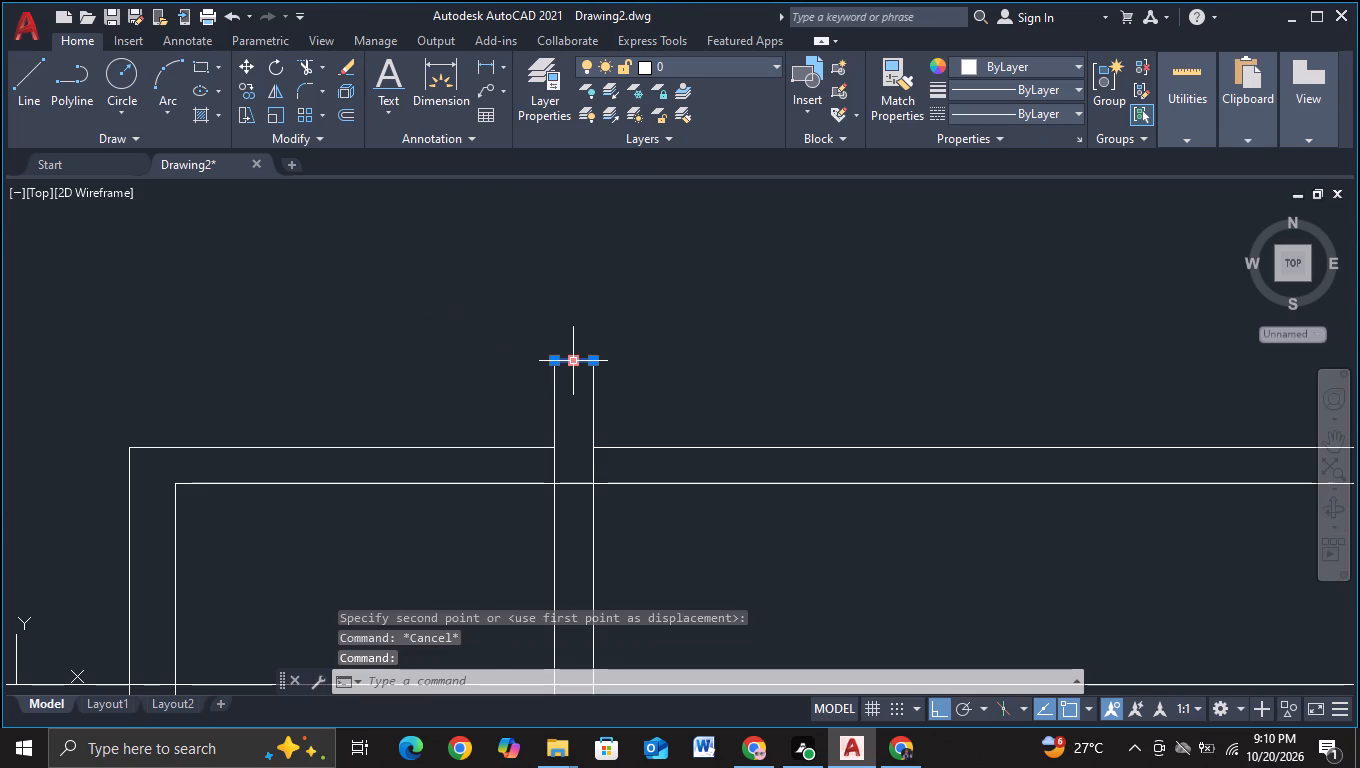
{"action": "key", "text": "m"}
{"action": "left_click", "coordinate": [668, 411]}
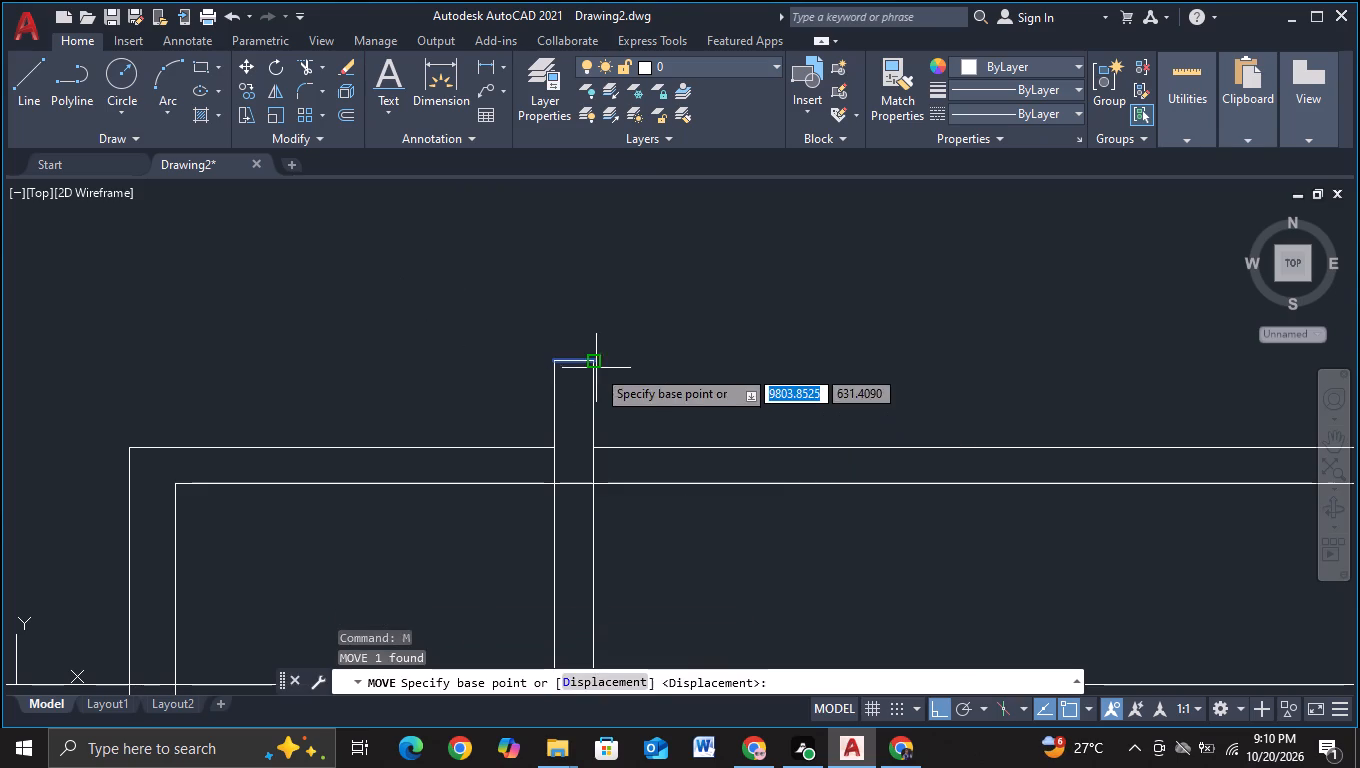
{"action": "left_click", "coordinate": [582, 361]}
{"action": "scroll", "coordinate": [582, 395], "scroll_direction": "up", "scroll_amount": 2}
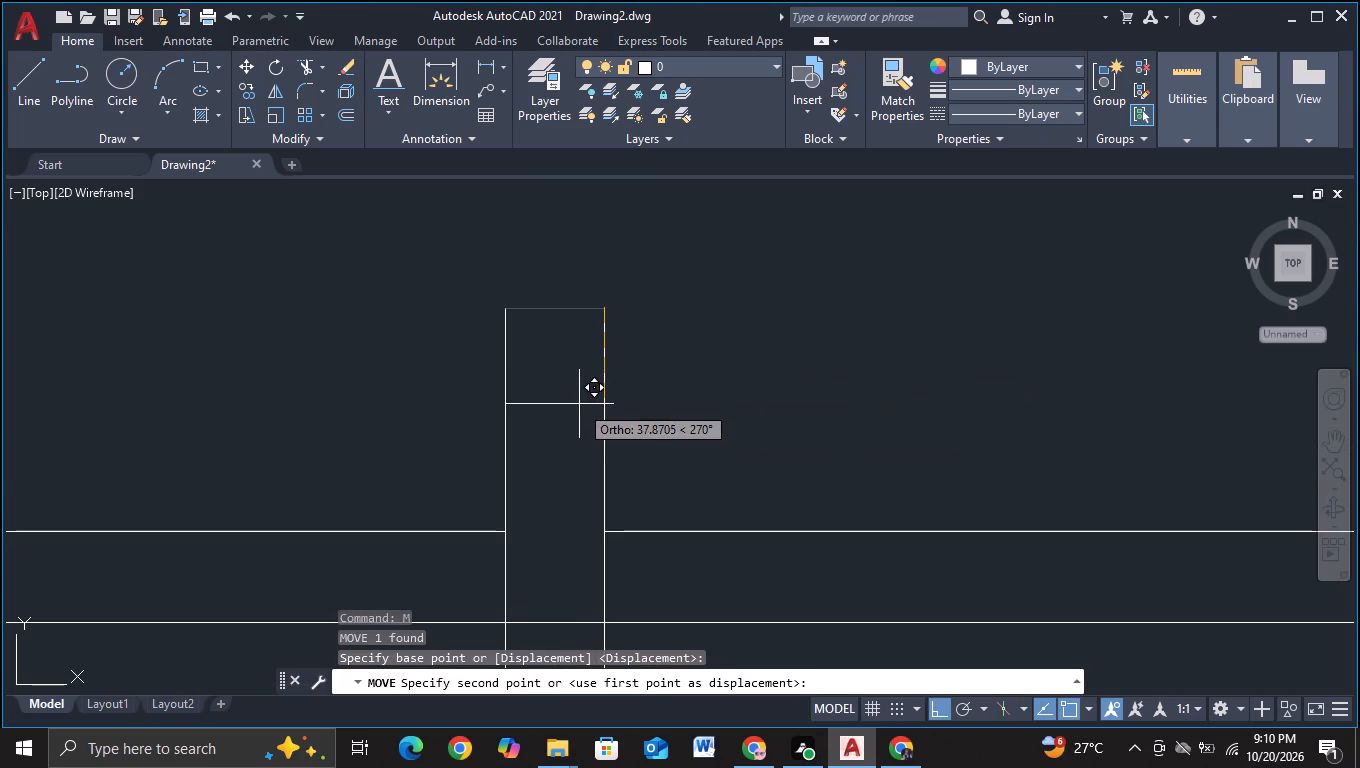
{"action": "left_click", "coordinate": [579, 391]}
{"action": "key", "text": "Escape"}
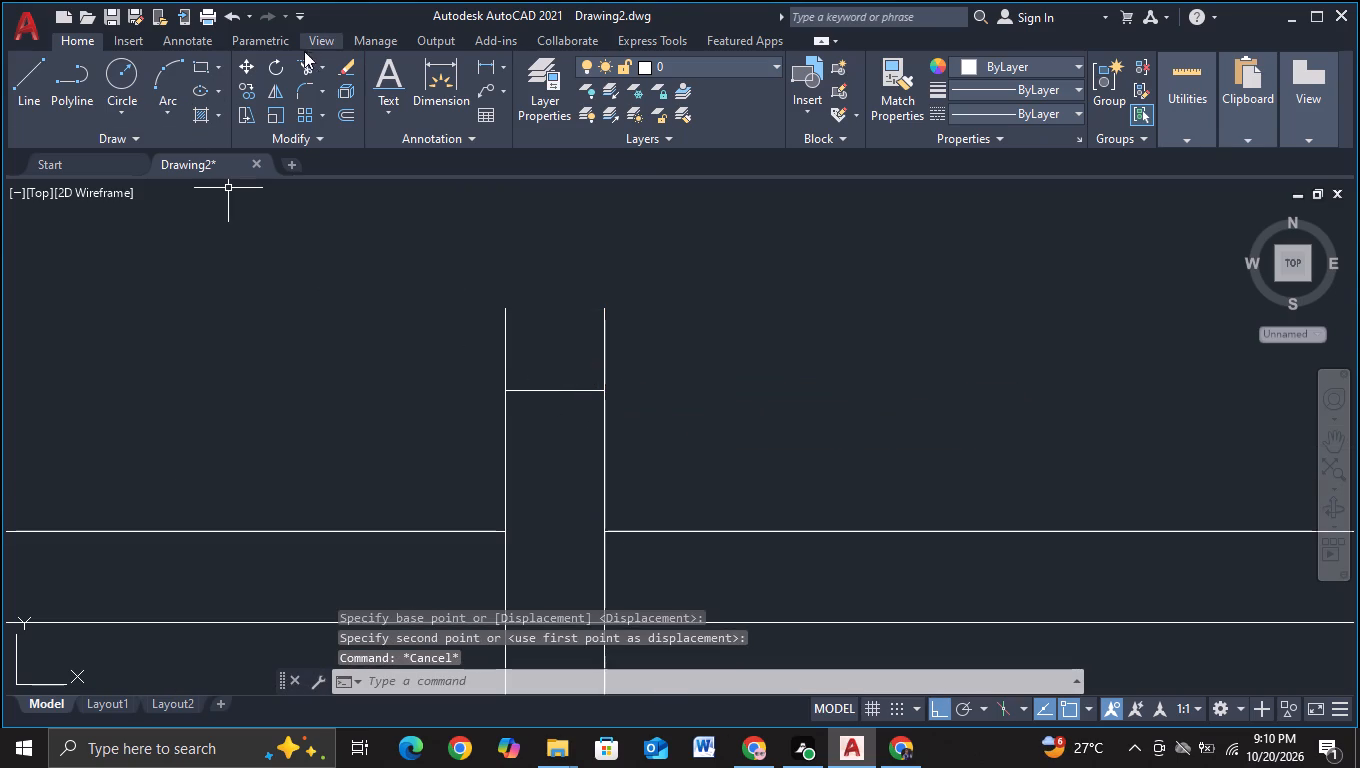
Trim the projection's two vertical edges where they rise above the lowered top line.
{"action": "left_click", "coordinate": [301, 71]}
{"action": "left_click_drag", "start_coordinate": [370, 325], "coordinate": [667, 378]}
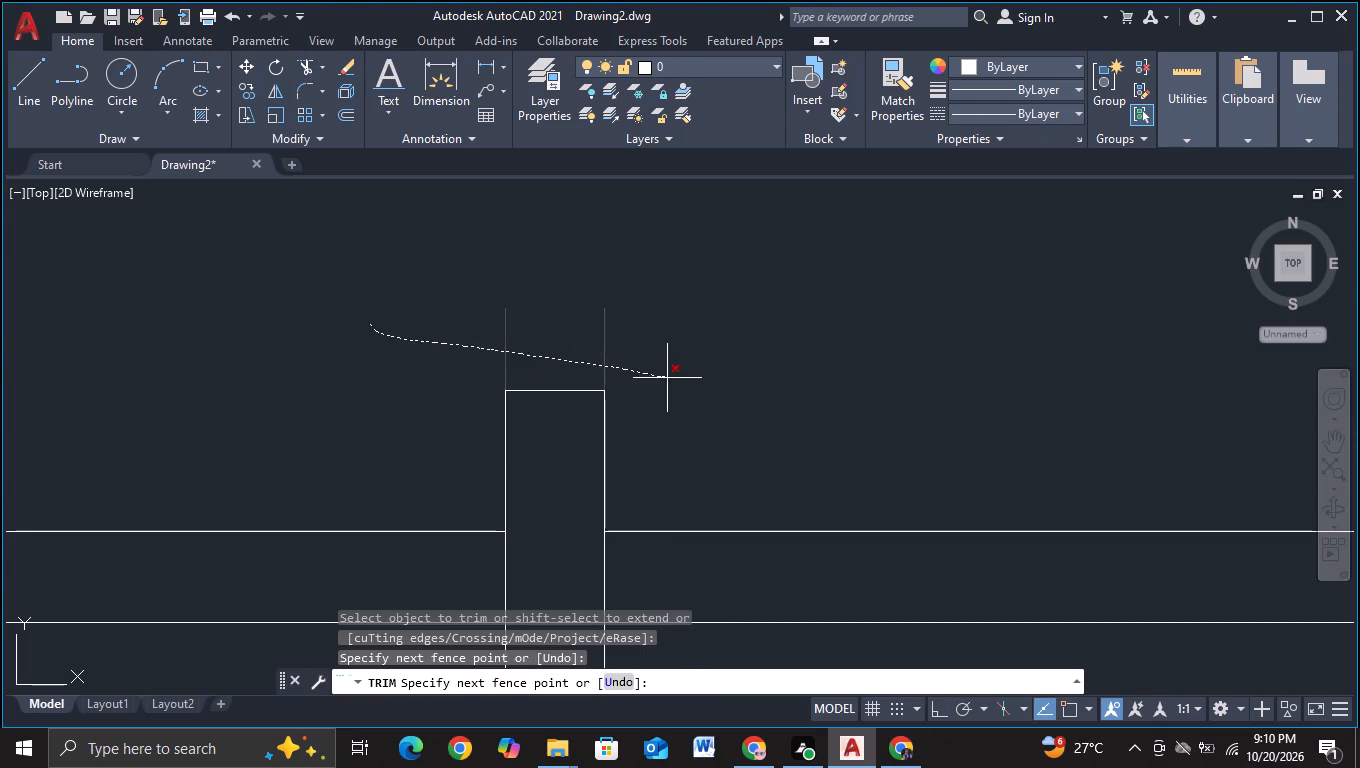
{"action": "left_click_drag", "start_coordinate": [667, 378], "coordinate": [668, 378]}
{"action": "scroll", "coordinate": [668, 378], "scroll_direction": "down", "scroll_amount": 4}
{"action": "scroll", "coordinate": [795, 375], "scroll_direction": "down", "scroll_amount": 1}
{"action": "middle_click_drag", "start_coordinate": [864, 359], "coordinate": [745, 356]}
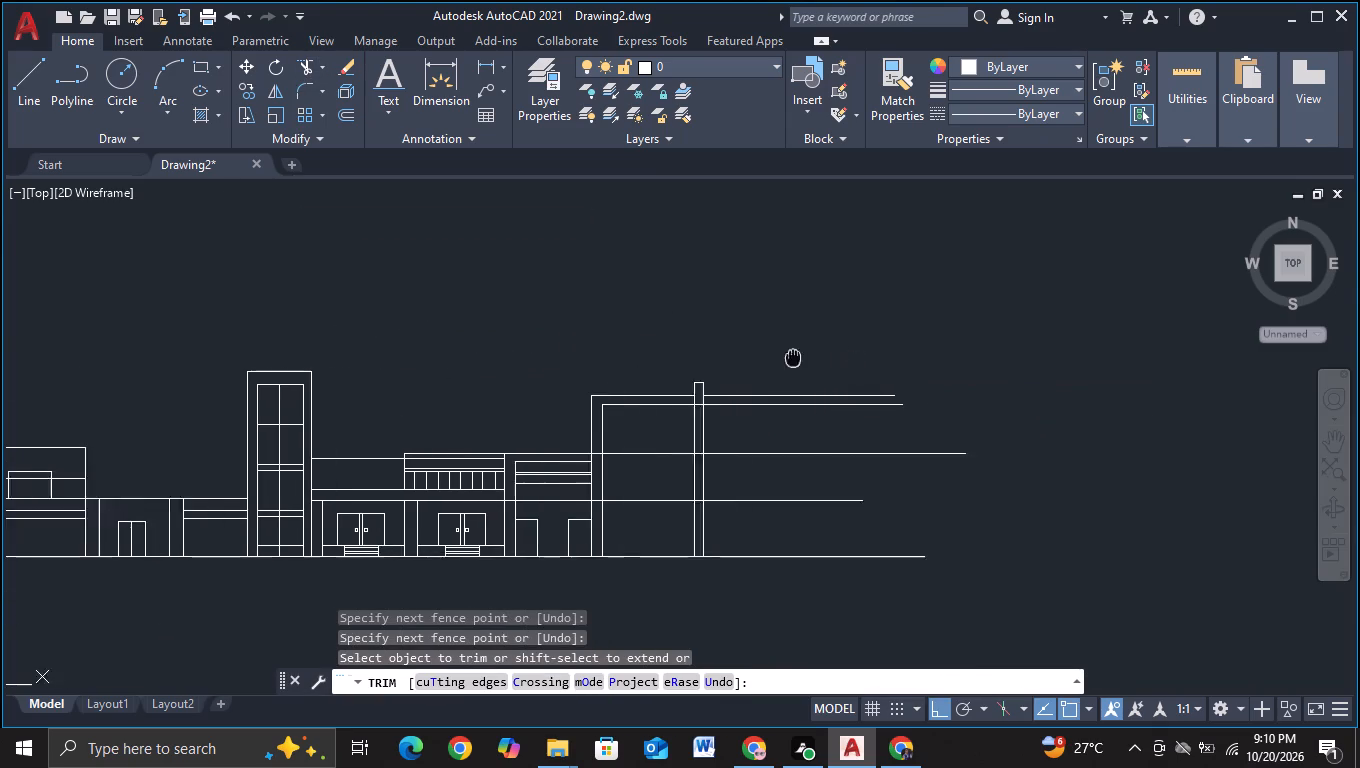
{"action": "middle_click_drag", "start_coordinate": [745, 356], "coordinate": [720, 353]}
{"action": "key", "text": "Escape"}
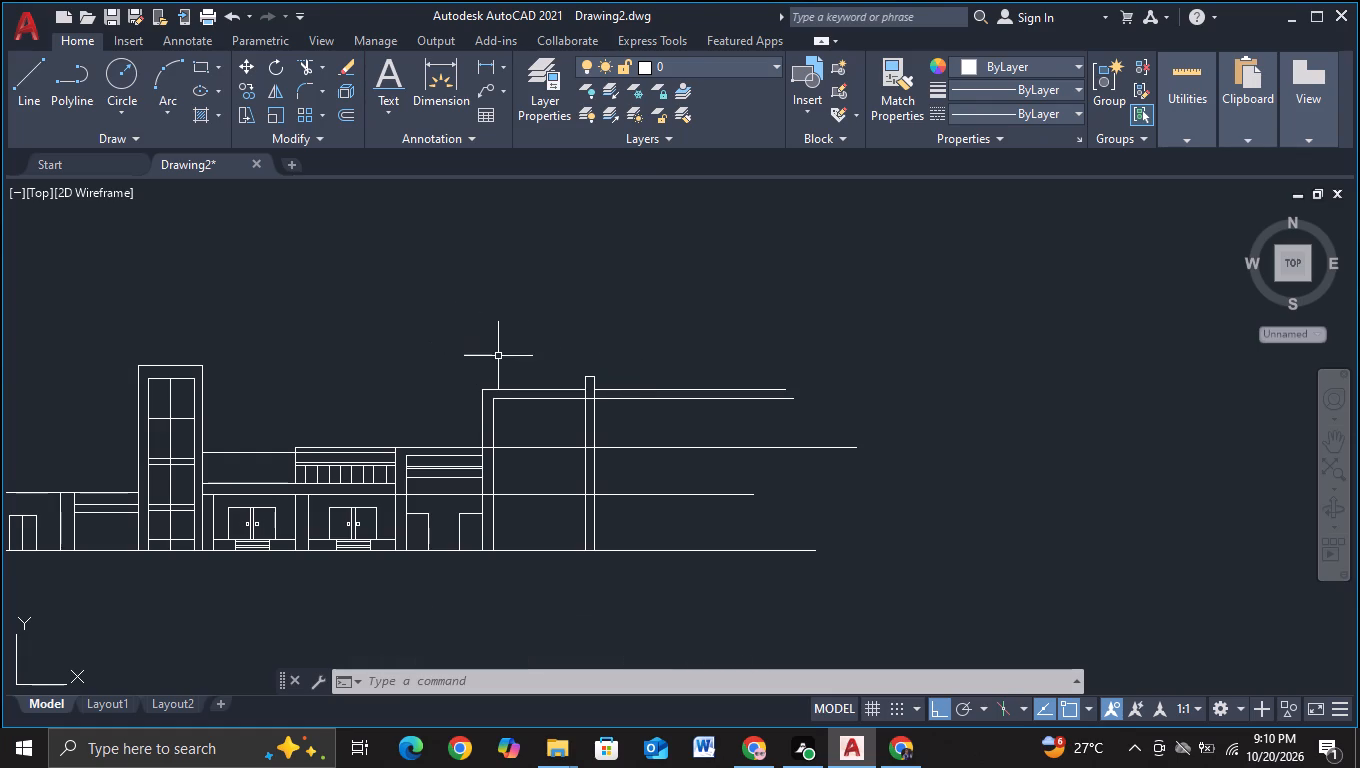
Copy the full-height pillar twice horizontally along the taller wing, about 380 and 860 units from the original, with object snap off.
{"action": "left_click", "coordinate": [577, 366]}
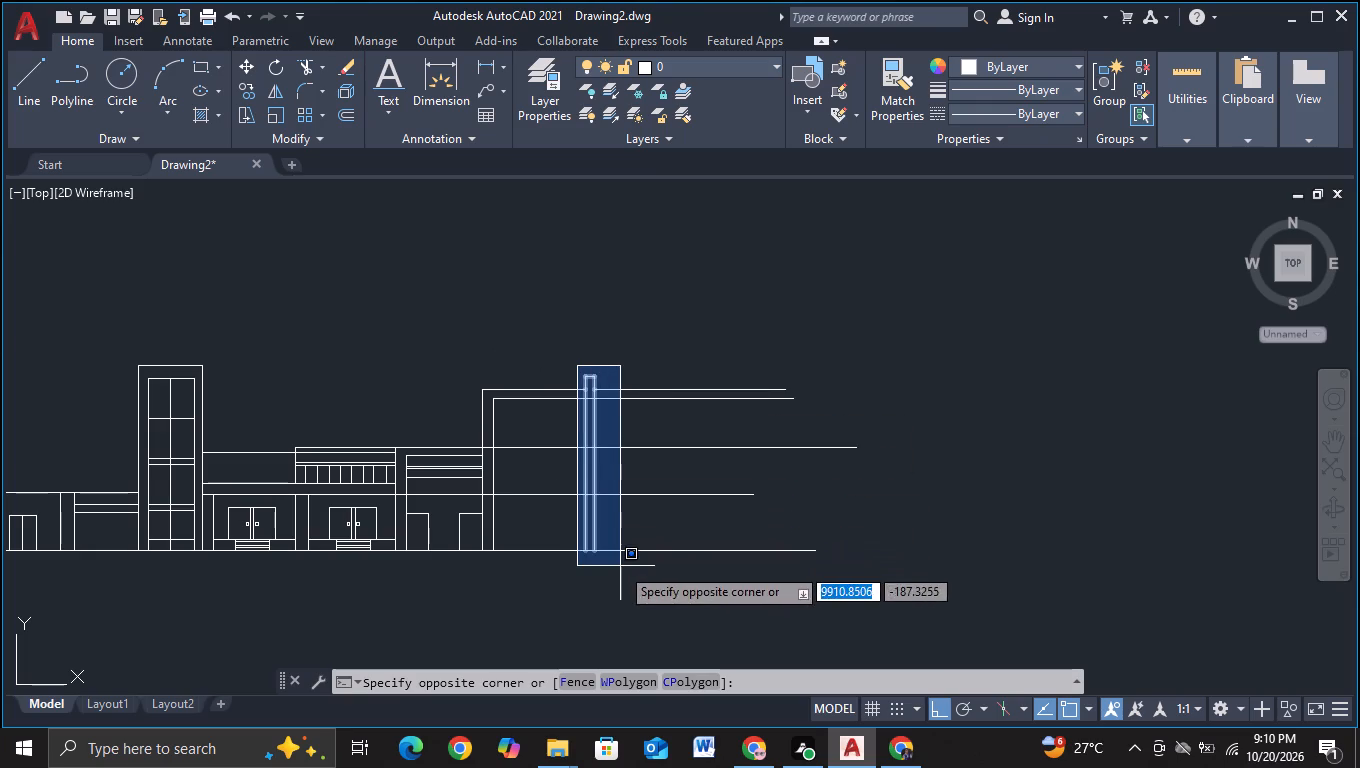
{"action": "left_click", "coordinate": [619, 571]}
{"action": "key", "text": "c"}
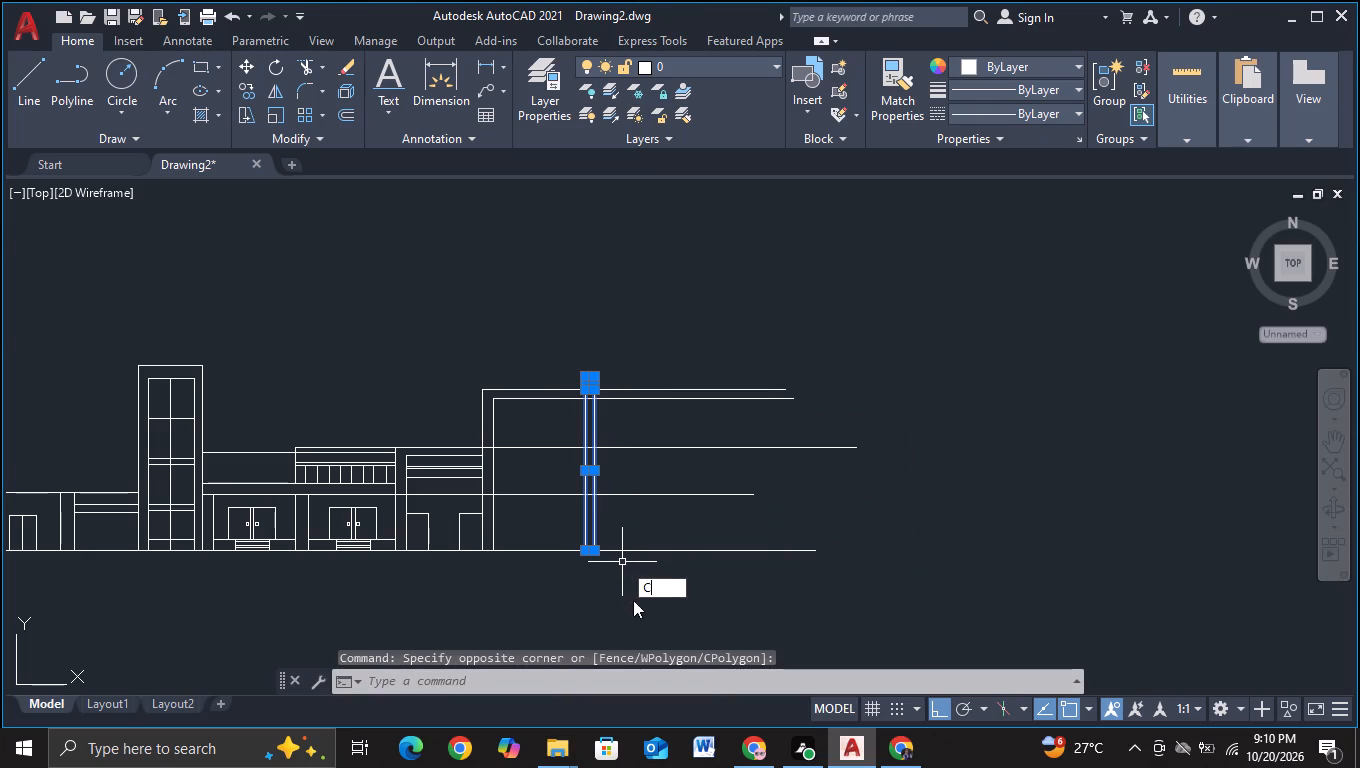
{"action": "left_click", "coordinate": [657, 622]}
{"action": "left_click", "coordinate": [602, 497]}
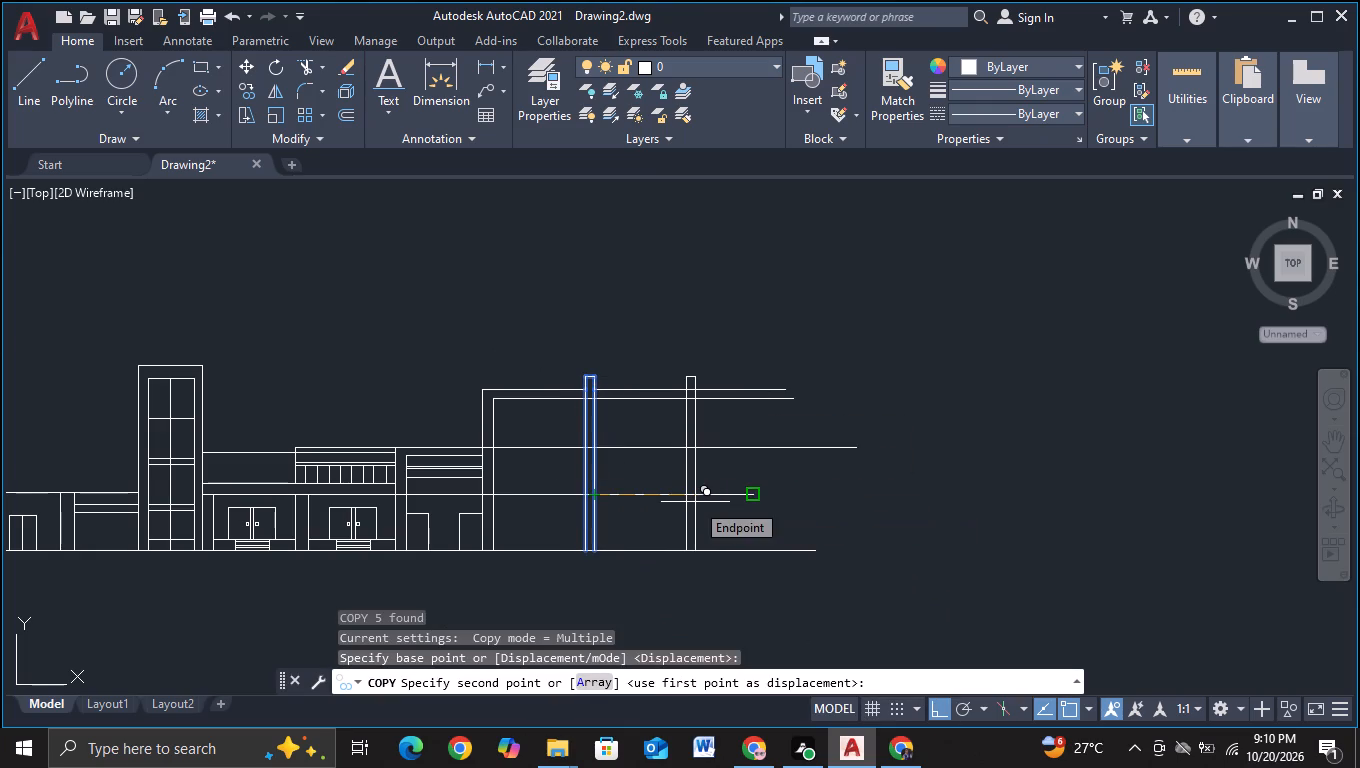
{"action": "scroll", "coordinate": [688, 501], "scroll_direction": "up", "scroll_amount": 1}
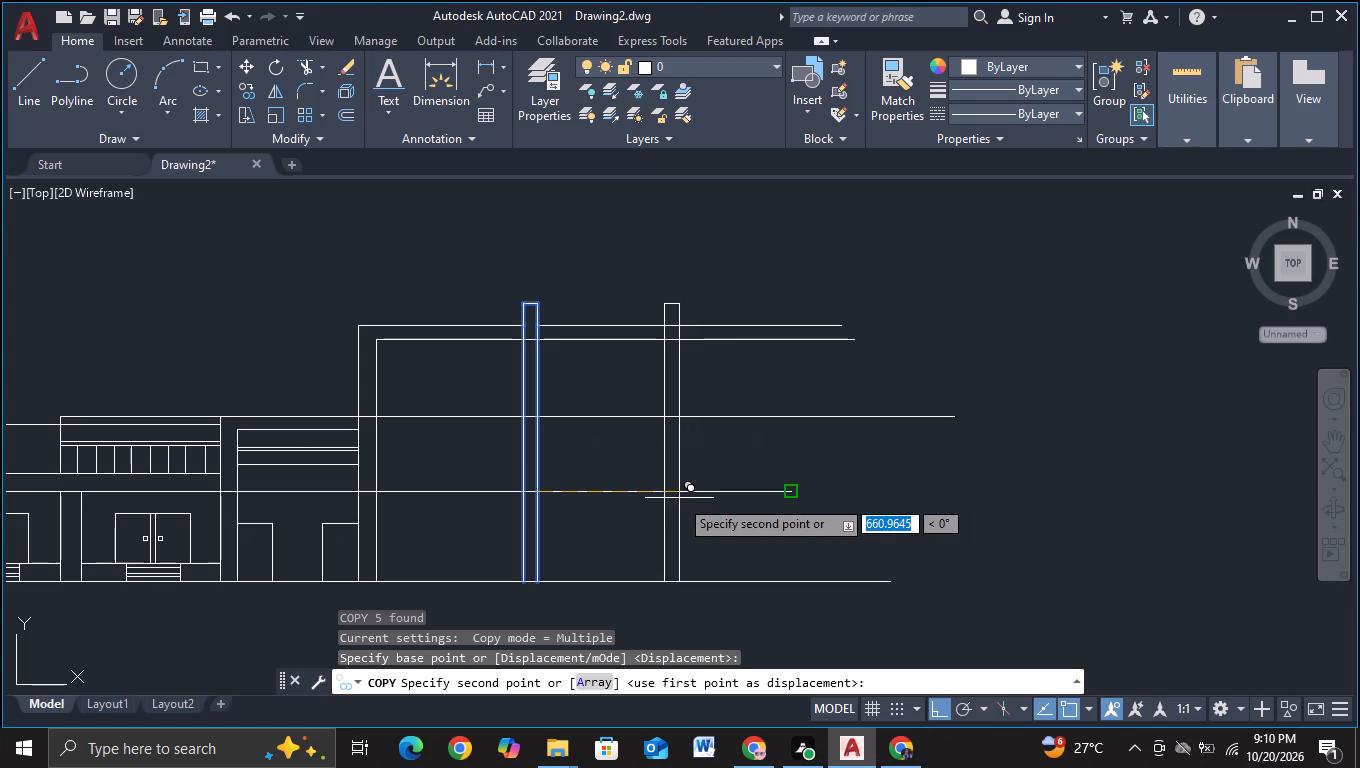
{"action": "key", "text": "F3"}
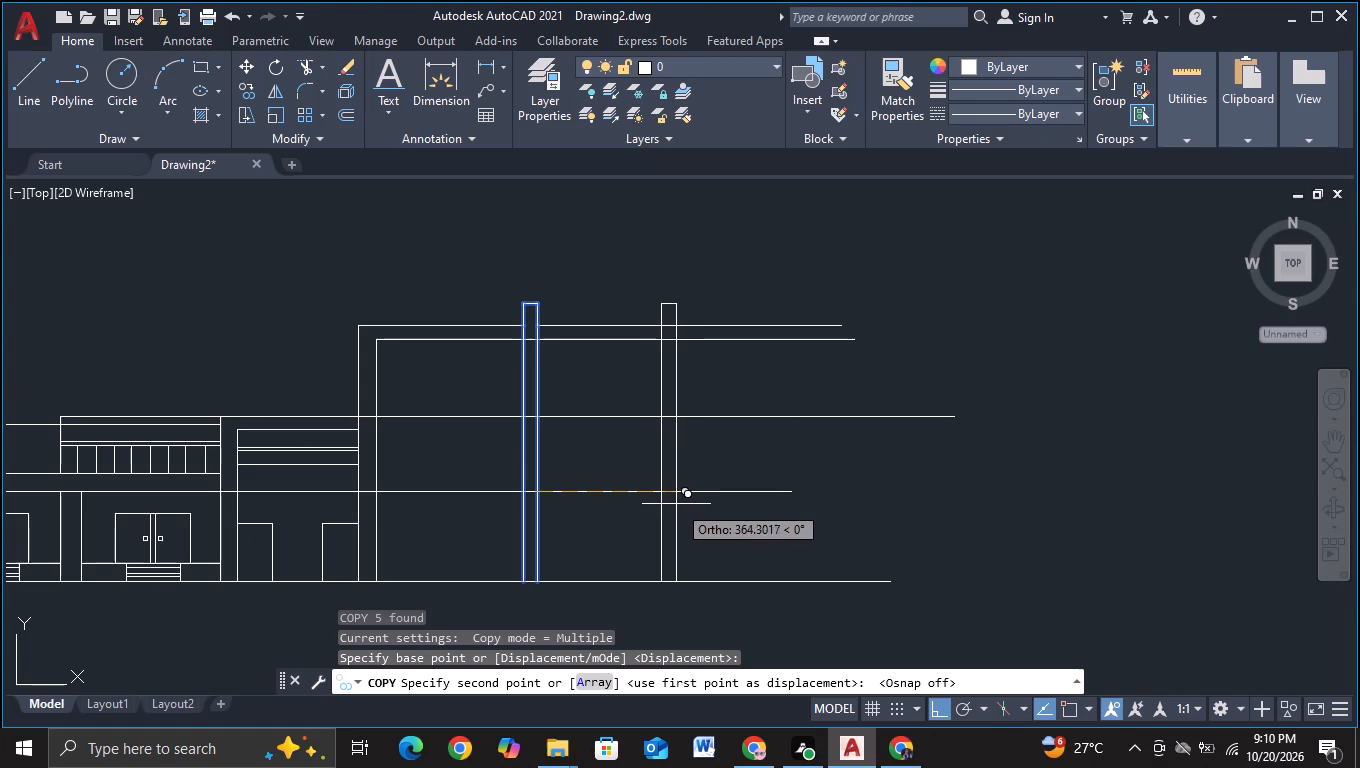
{"action": "left_click", "coordinate": [683, 504]}
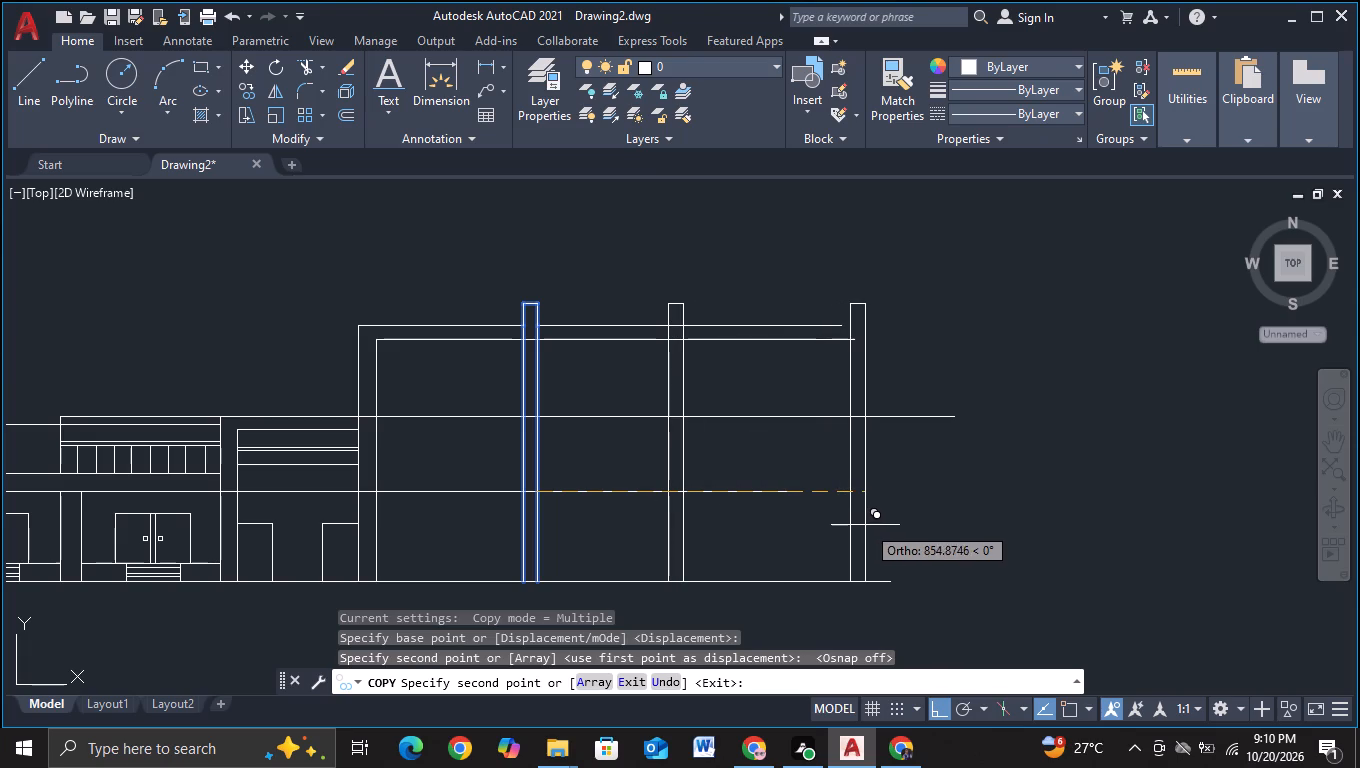
{"action": "left_click", "coordinate": [868, 525]}
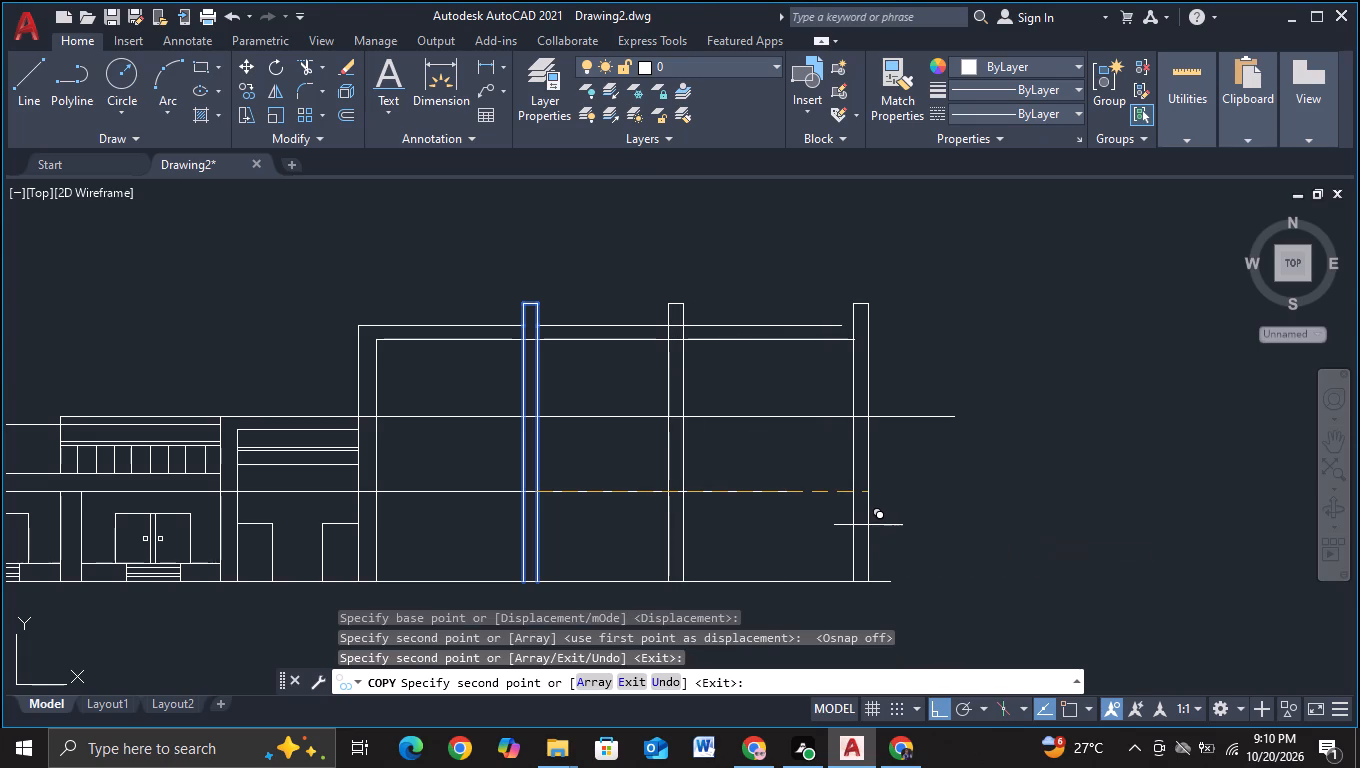
{"action": "key", "text": "Escape"}
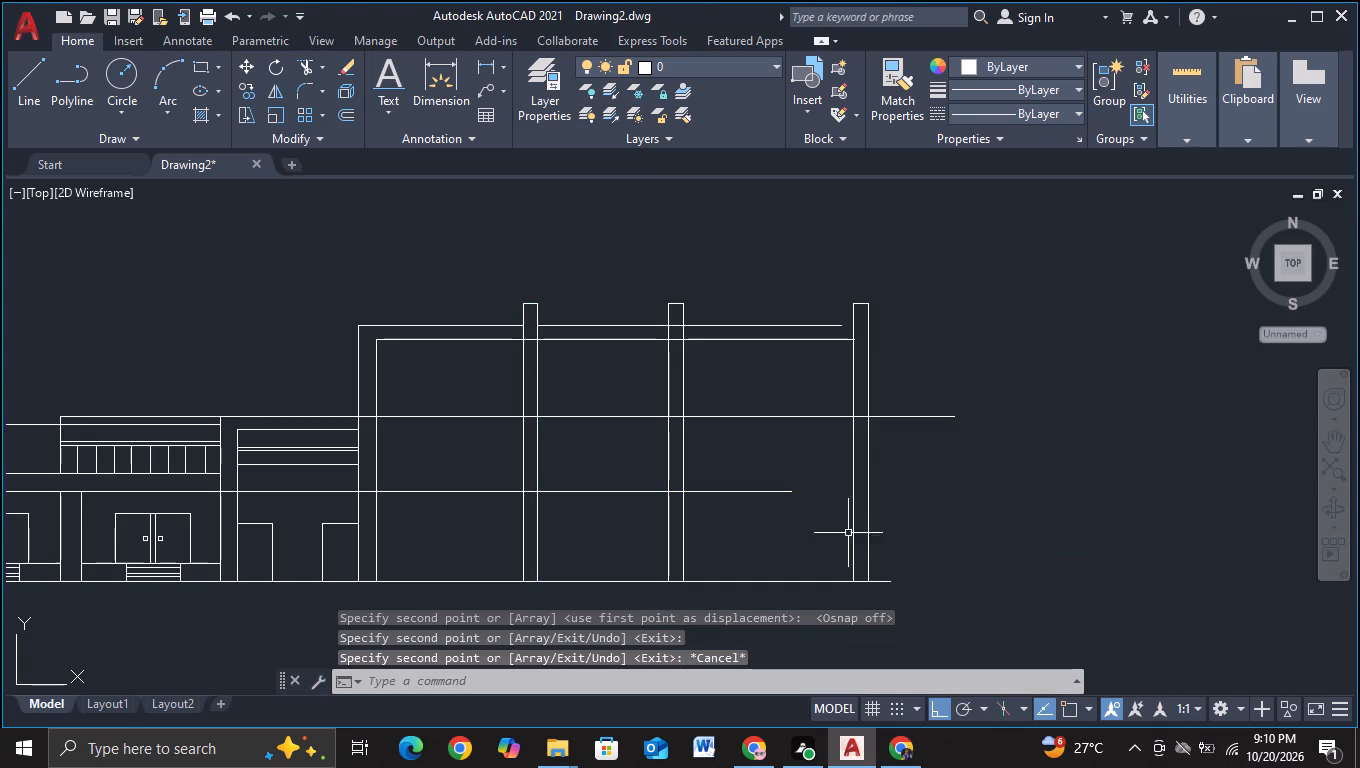
Extend the two roof lines and the lower storey line to the last pillar.
{"action": "key", "text": "e"}
{"action": "left_click", "coordinate": [868, 598]}
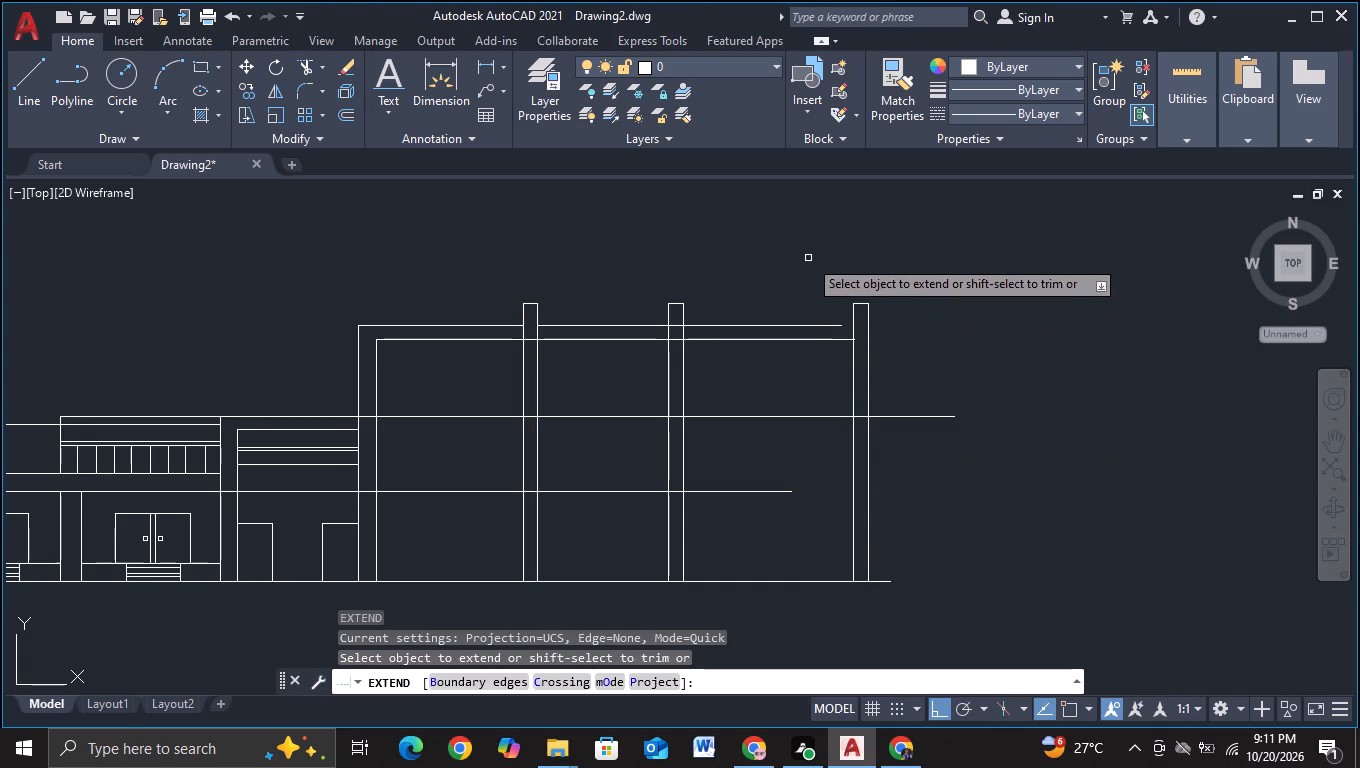
{"action": "left_click_drag", "start_coordinate": [807, 256], "coordinate": [747, 514]}
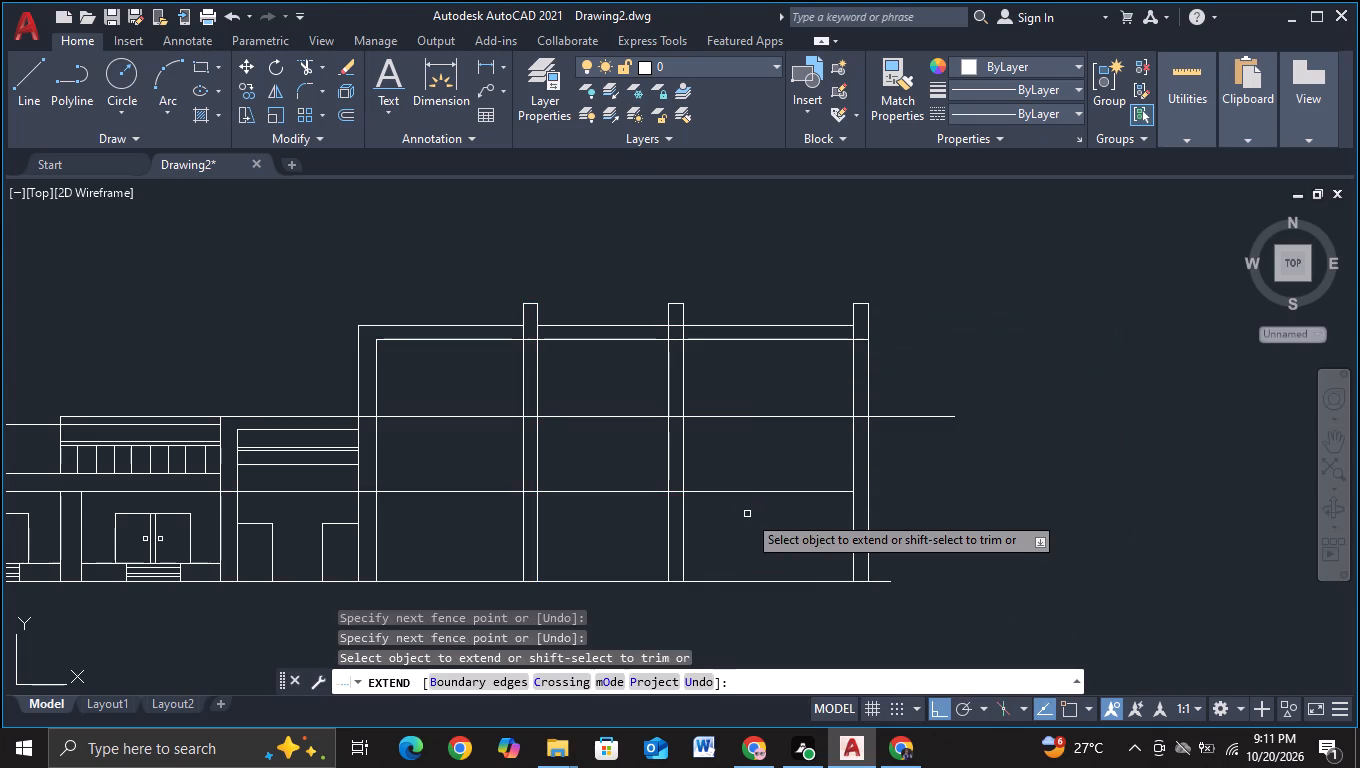
{"action": "key", "text": "Escape"}
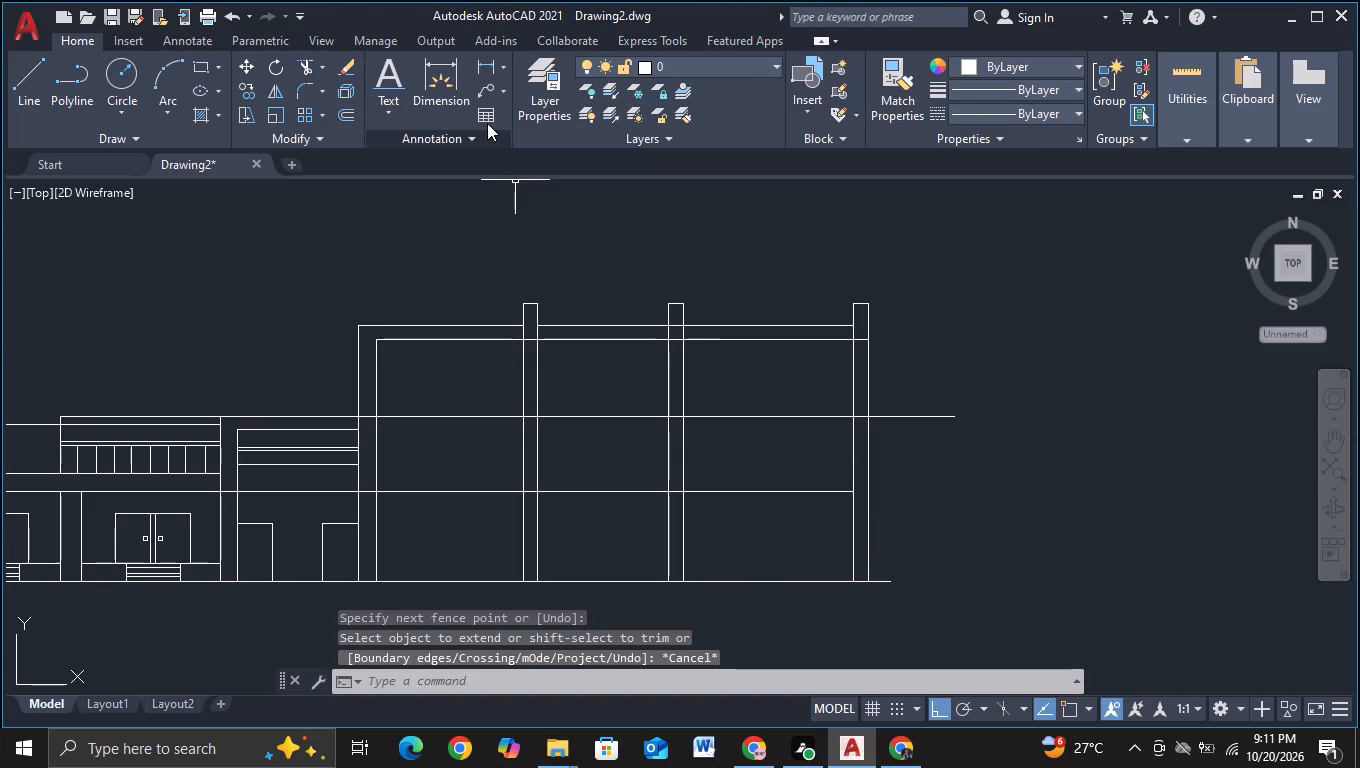
Trim the upper storey line's overhang beyond the last pillar's outer edge.
{"action": "left_click", "coordinate": [304, 66]}
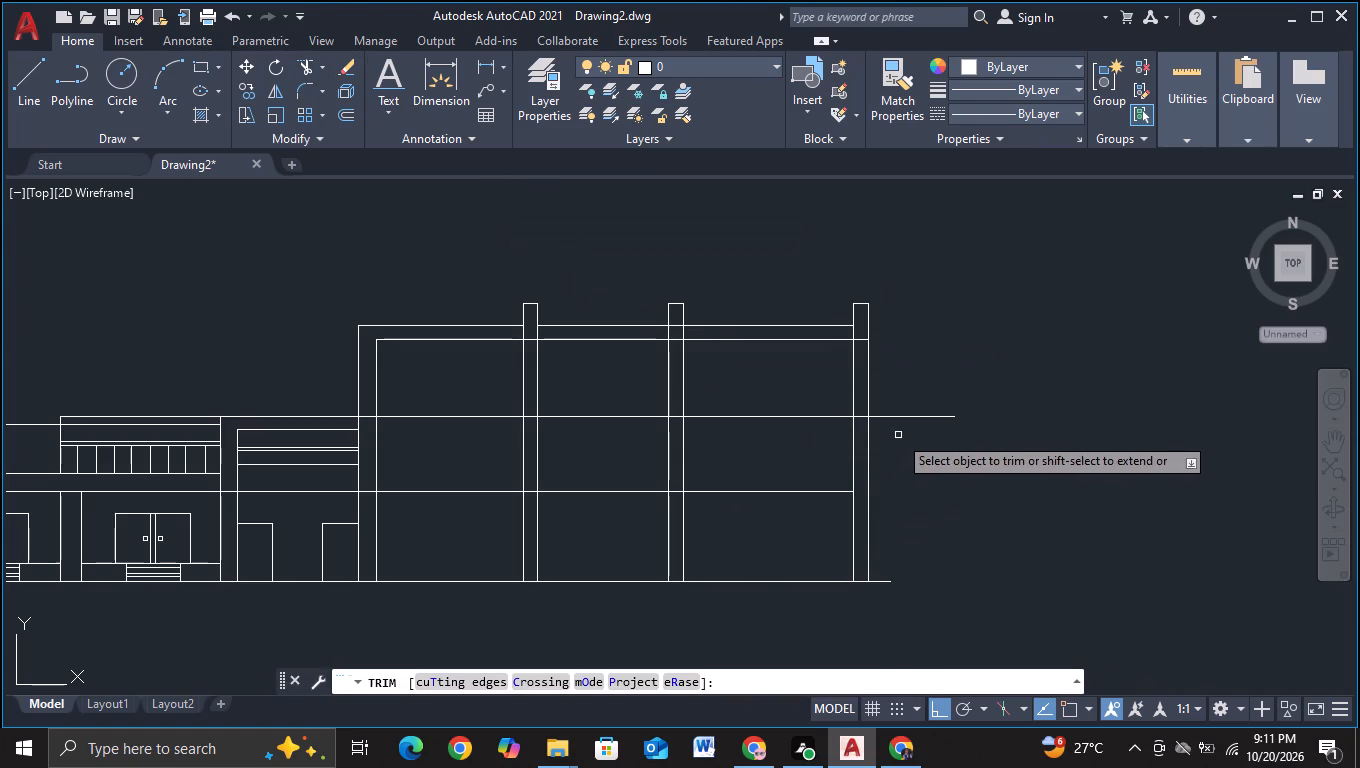
{"action": "left_click_drag", "start_coordinate": [897, 390], "coordinate": [895, 472]}
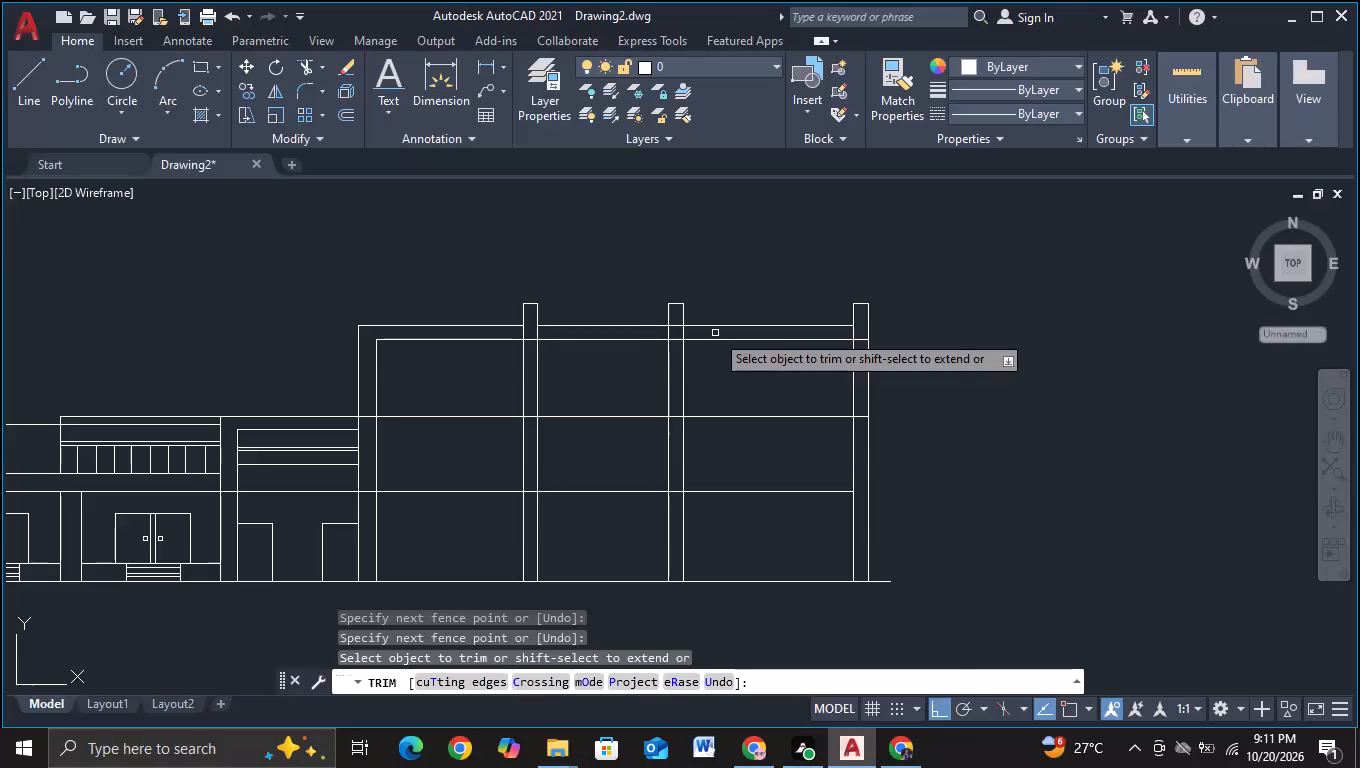
Trim the first and second pillars' edges between the two roof lines, and the lower roof line inside both pillars.
{"action": "scroll", "coordinate": [715, 333], "scroll_direction": "up", "scroll_amount": 1}
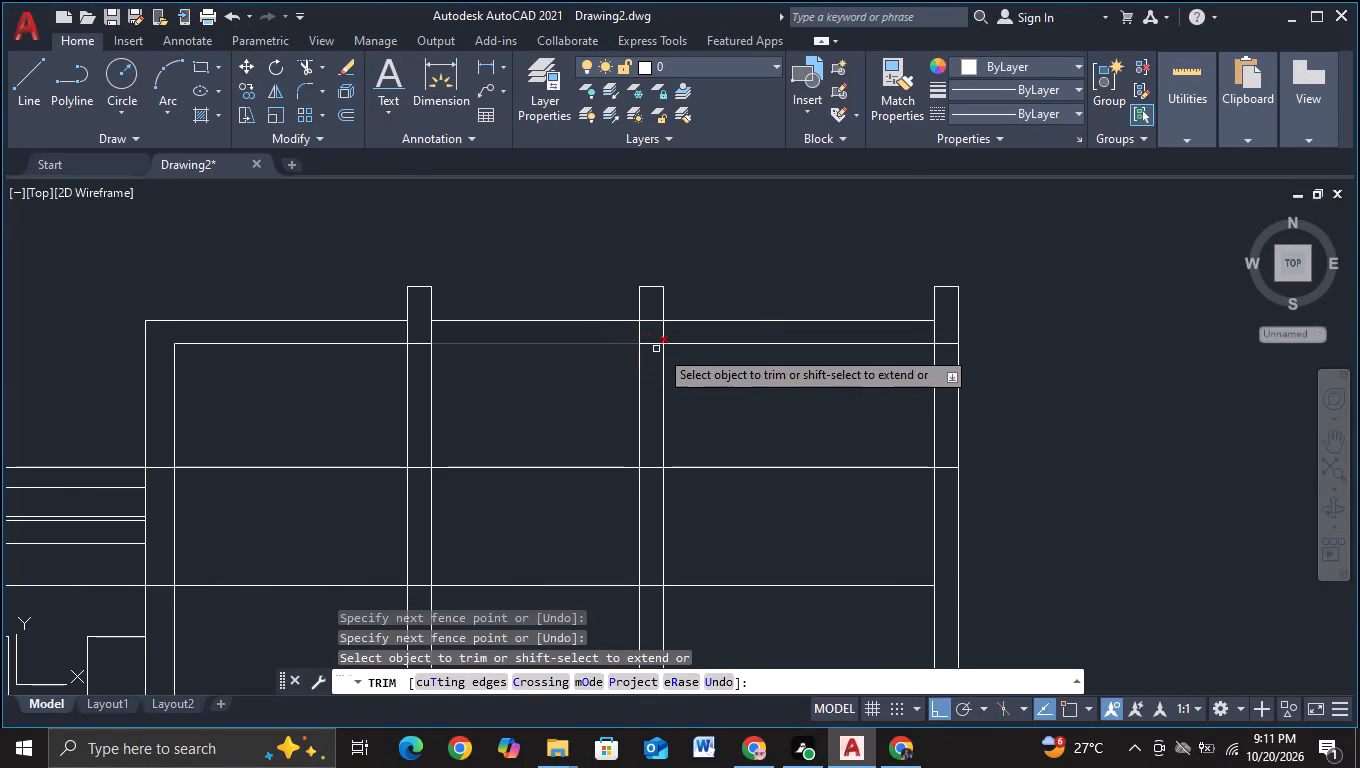
{"action": "left_click_drag", "start_coordinate": [629, 333], "coordinate": [660, 341]}
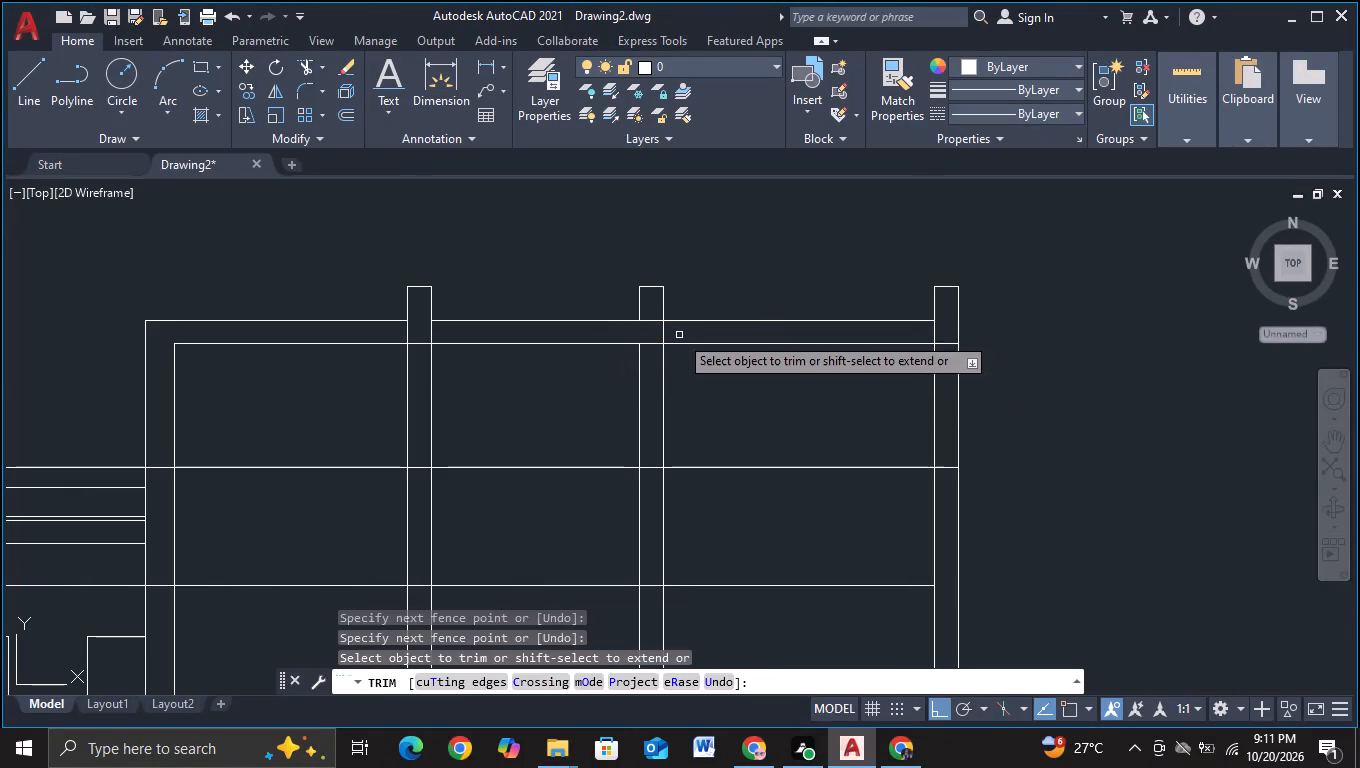
{"action": "left_click_drag", "start_coordinate": [673, 333], "coordinate": [635, 333]}
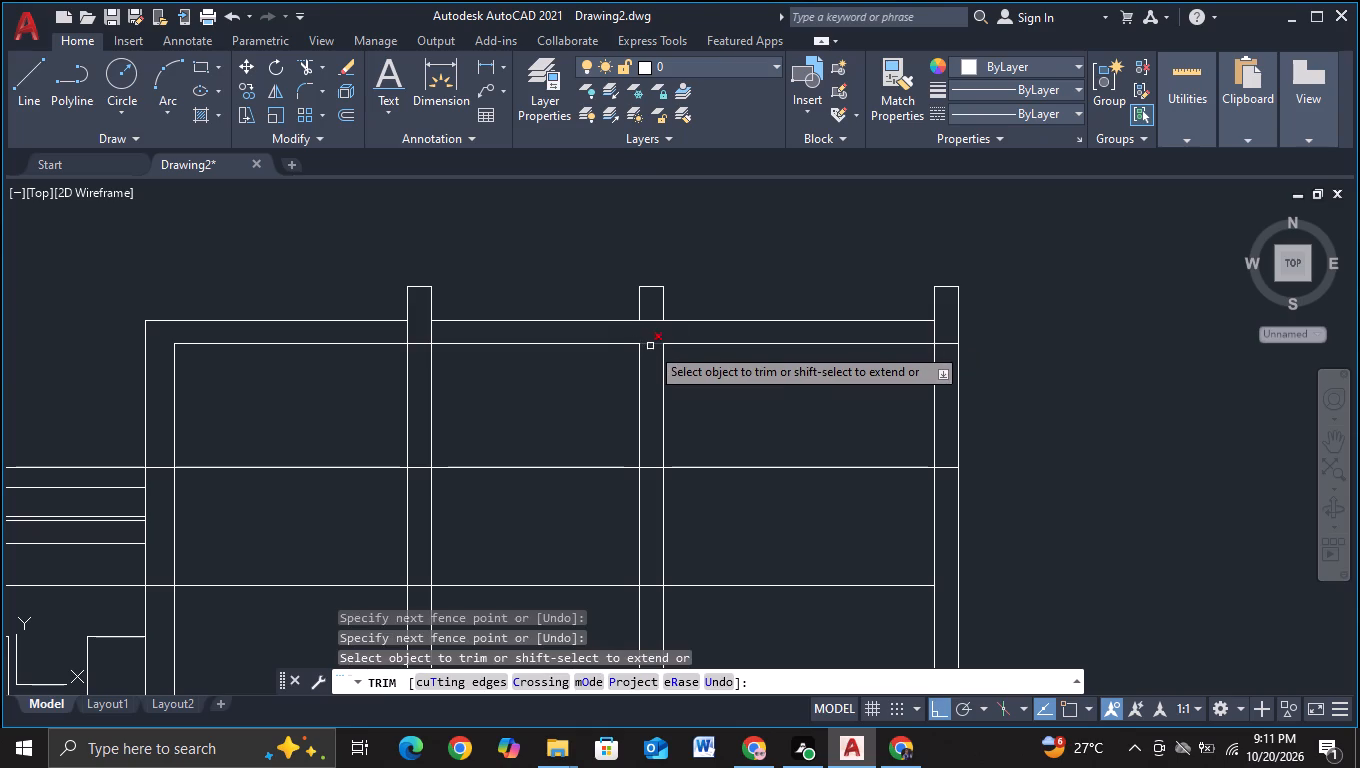
{"action": "left_click", "coordinate": [650, 346]}
{"action": "left_click", "coordinate": [422, 344]}
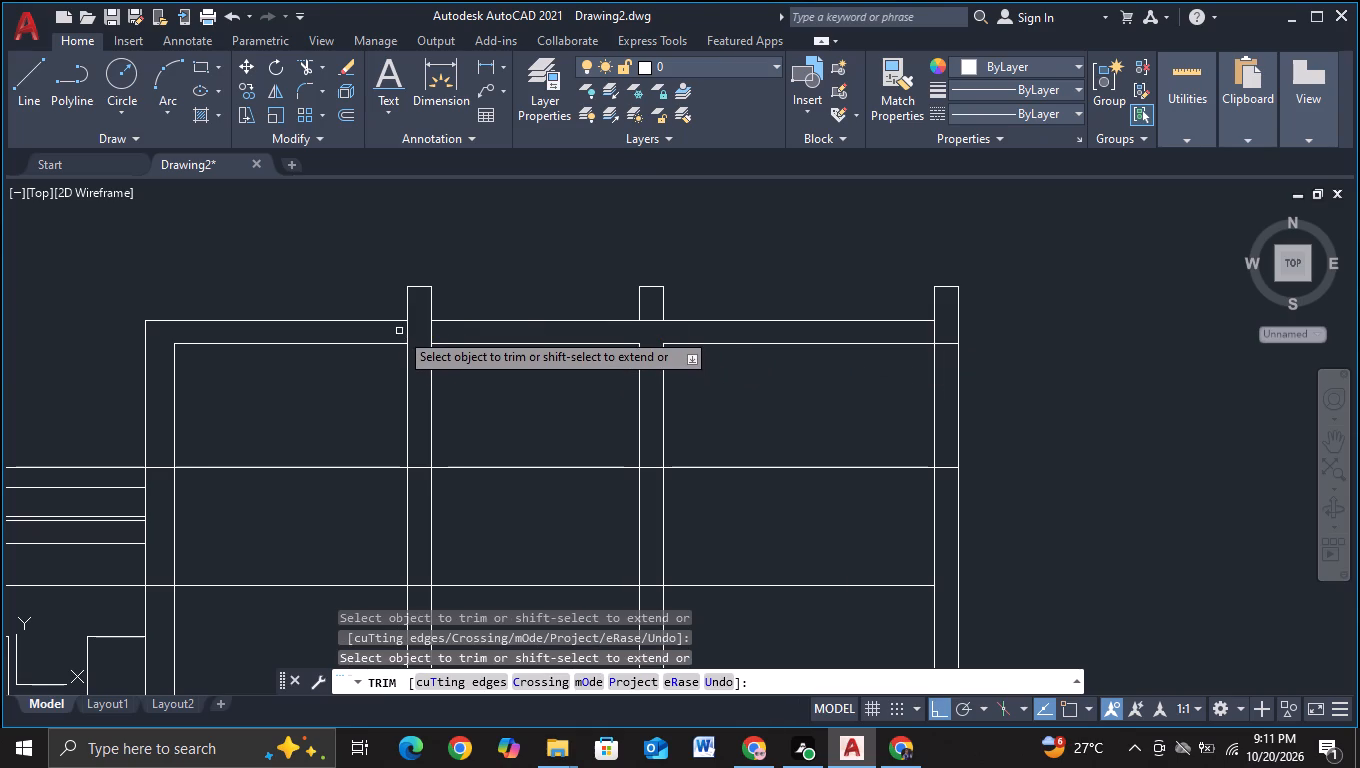
{"action": "left_click", "coordinate": [406, 330]}
{"action": "key", "text": "Escape"}
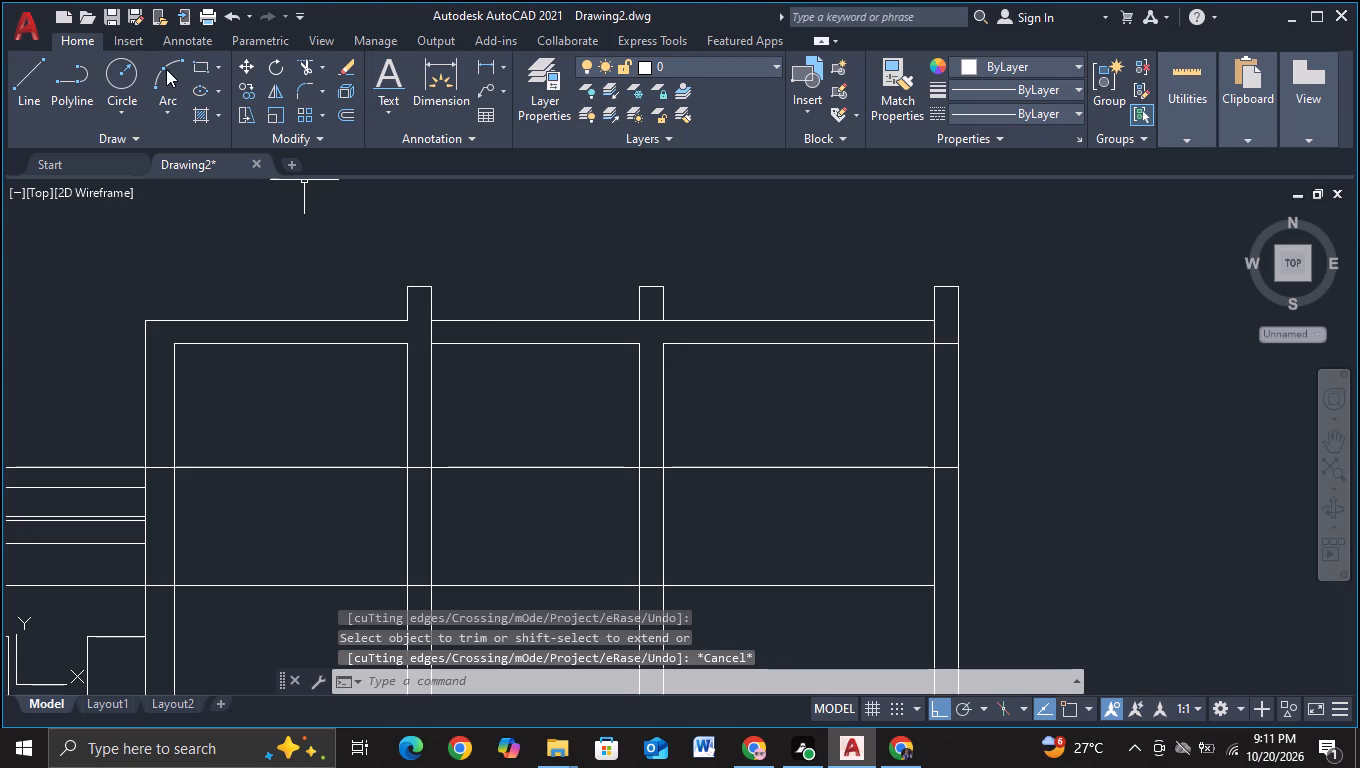
{"action": "left_click", "coordinate": [305, 62]}
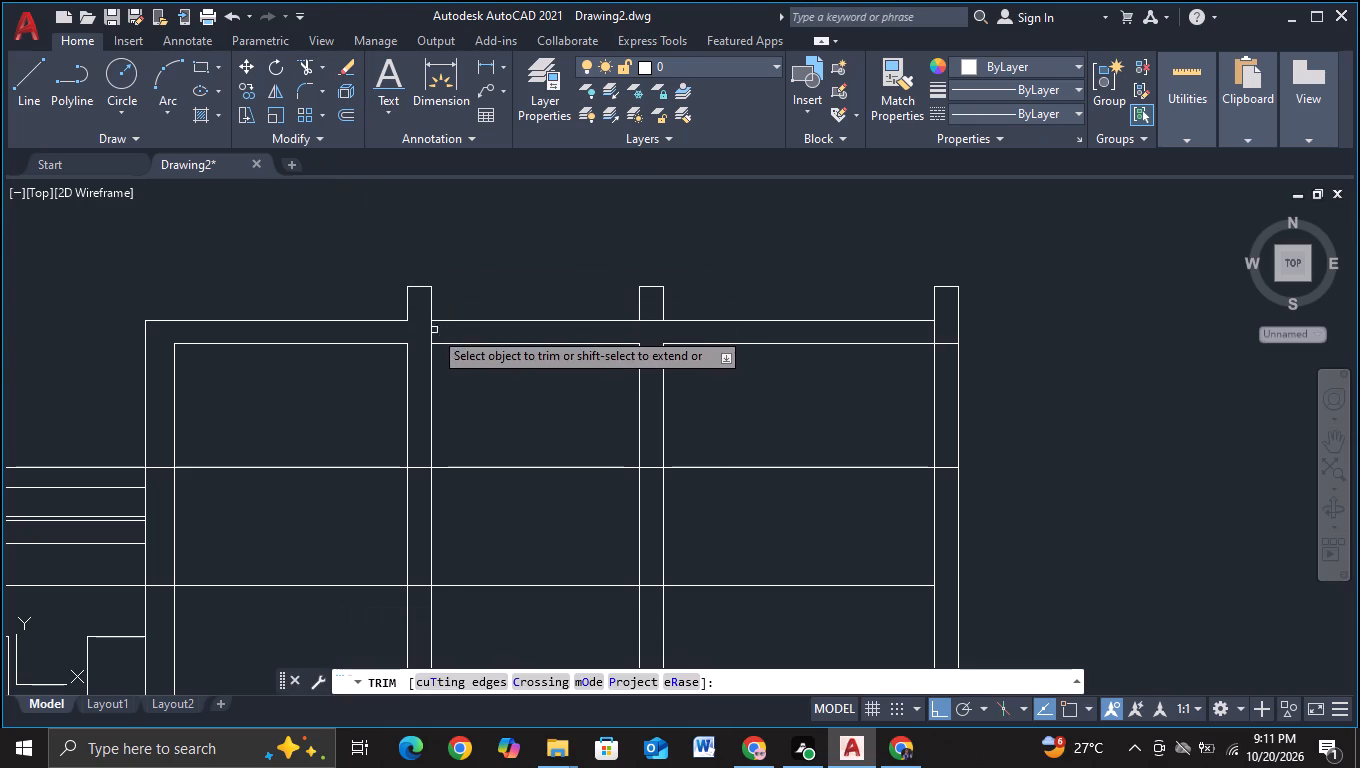
{"action": "left_click", "coordinate": [433, 330]}
{"action": "key", "text": "Escape"}
Extend the upper roof line across the first pillar to join the roof line on its other side.
{"action": "key", "text": "e"}
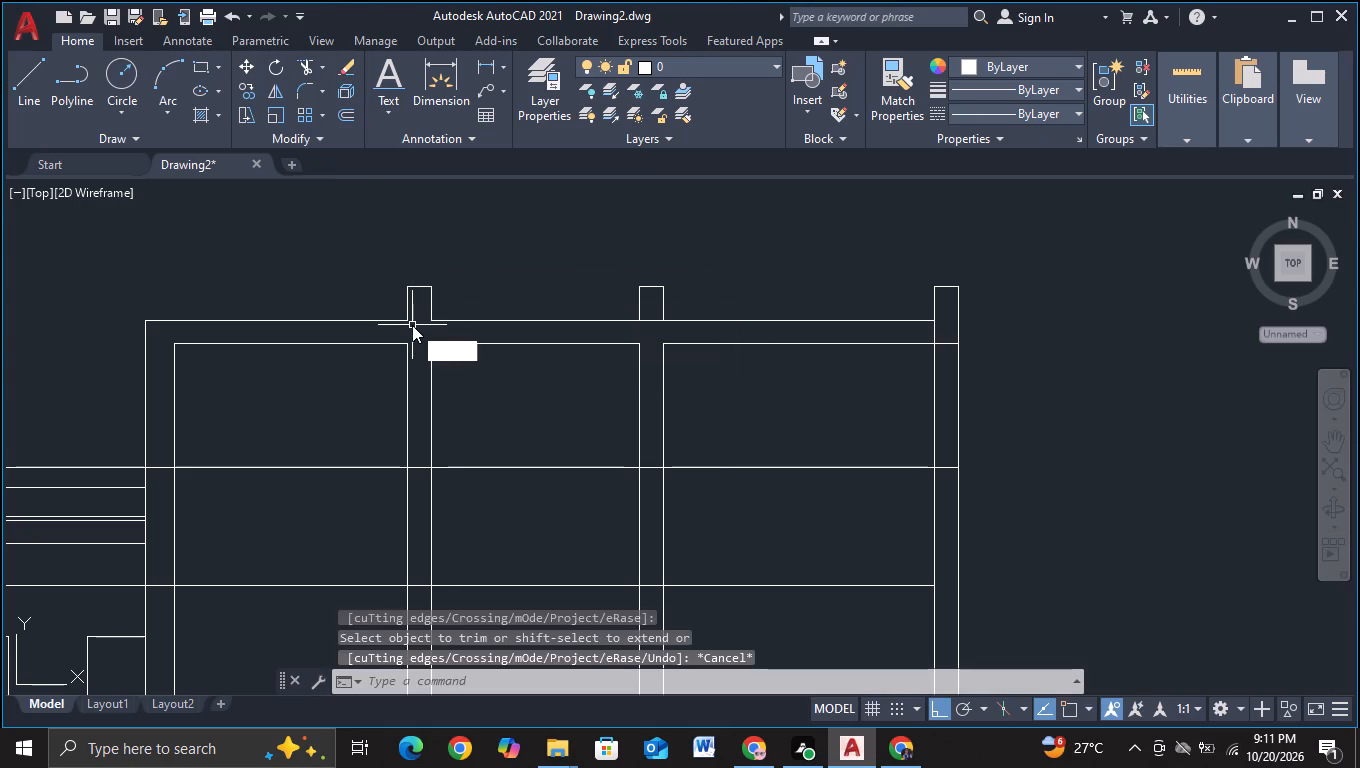
{"action": "left_click", "coordinate": [457, 384]}
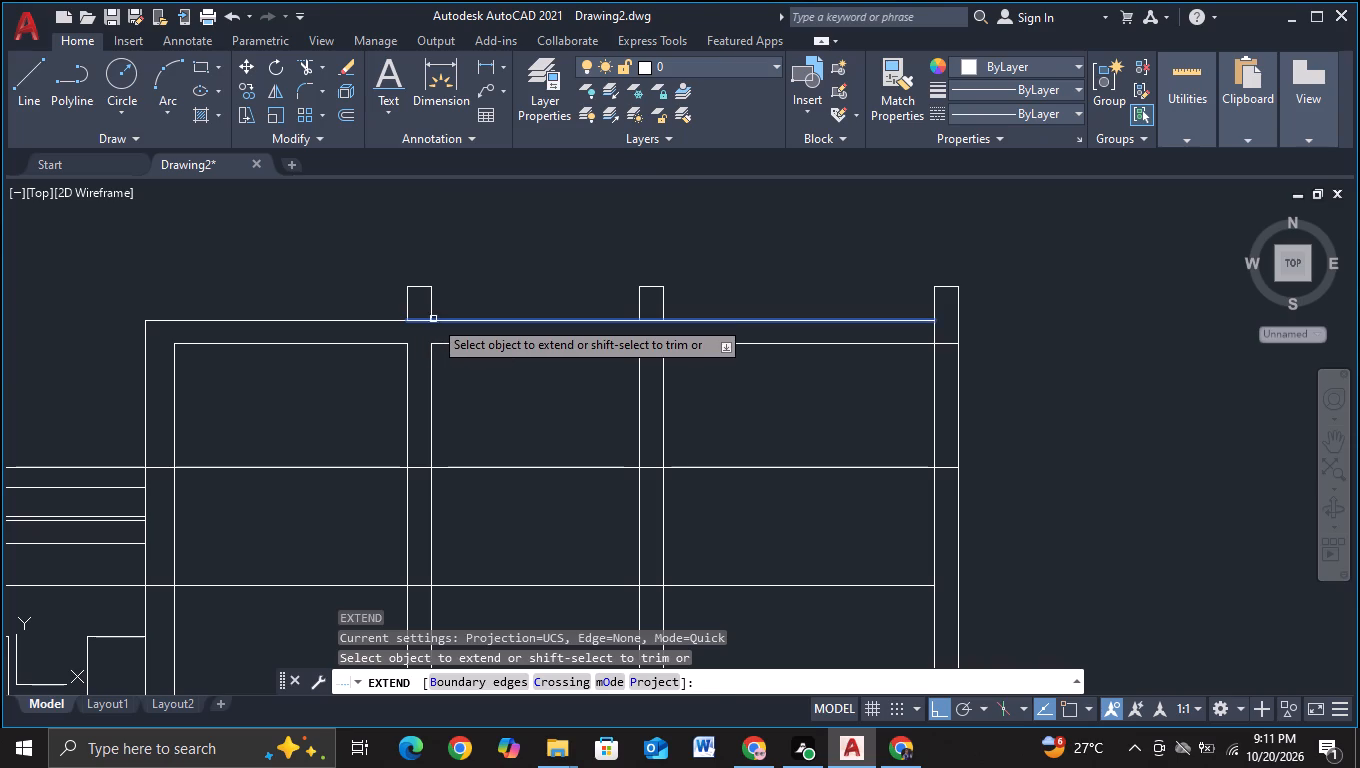
{"action": "left_click", "coordinate": [433, 319]}
{"action": "key", "text": "Escape"}
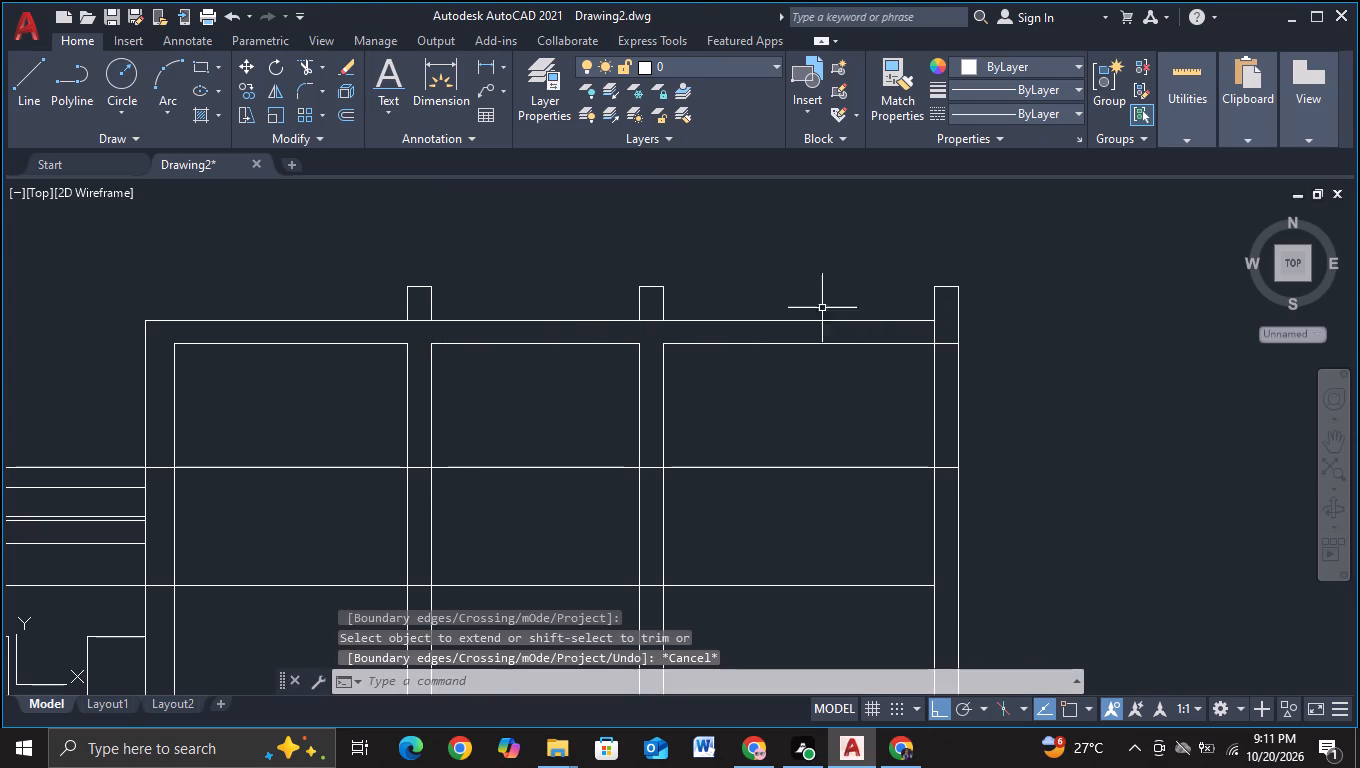
Draw a horizontal line joining the facing top corners of the first and second pillars, with object snap on.
{"action": "scroll", "coordinate": [898, 326], "scroll_direction": "down", "scroll_amount": 2}
{"action": "middle_click_drag", "start_coordinate": [1014, 400], "coordinate": [1014, 370]}
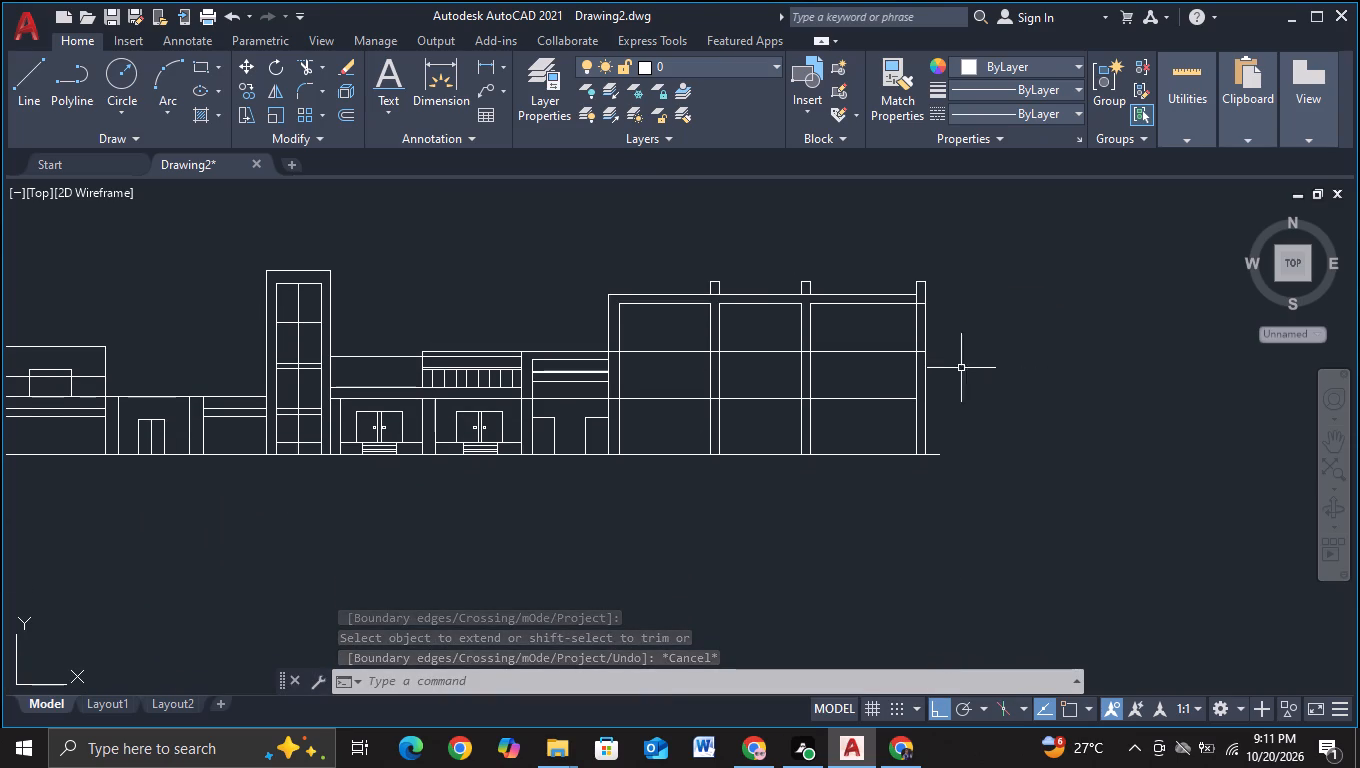
{"action": "left_click", "coordinate": [41, 81]}
{"action": "scroll", "coordinate": [641, 238], "scroll_direction": "up", "scroll_amount": 2}
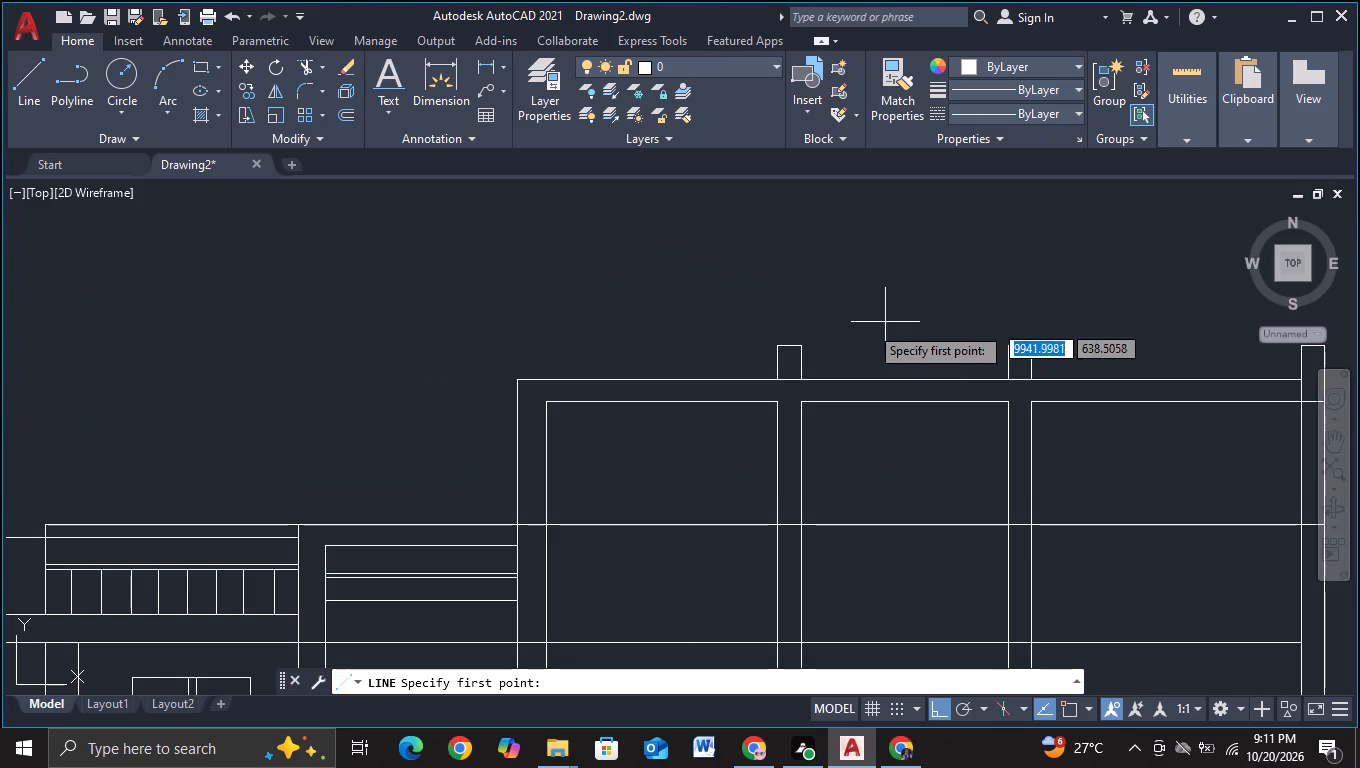
{"action": "key", "text": "F3"}
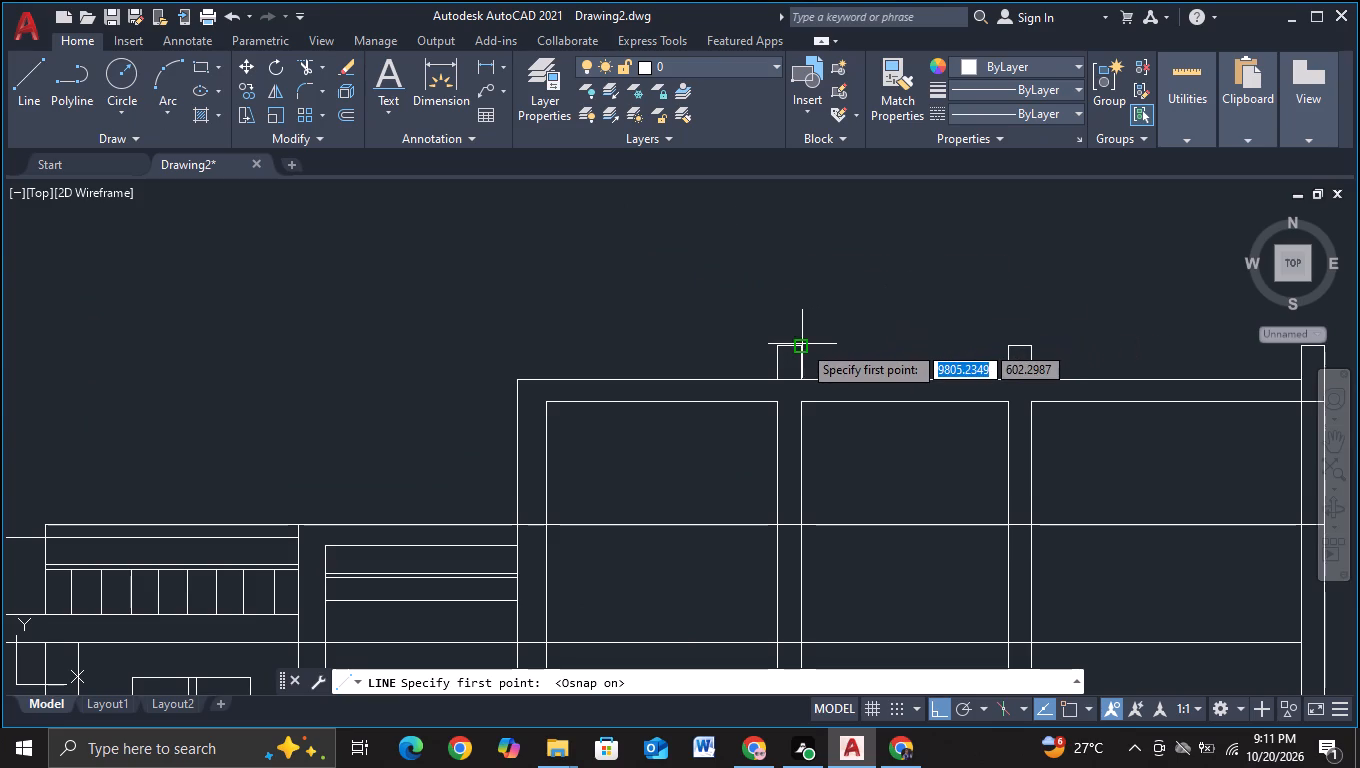
{"action": "left_click", "coordinate": [802, 344]}
{"action": "left_click", "coordinate": [1003, 349]}
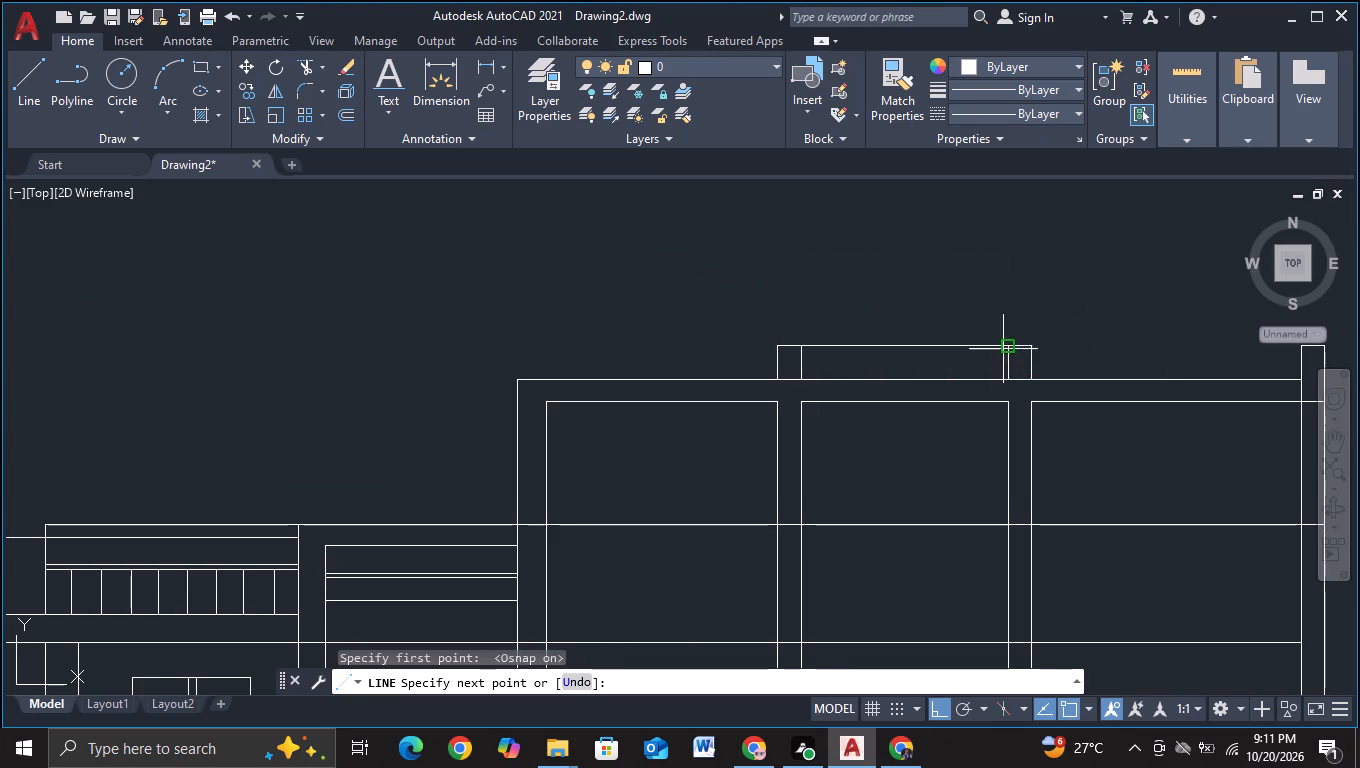
{"action": "key", "text": "Escape"}
Draw a rooftop frame about 380 units wide from the first pillar's inner top corner to the second pillar's outer top corner.
{"action": "middle_click_drag", "start_coordinate": [839, 308], "coordinate": [790, 305]}
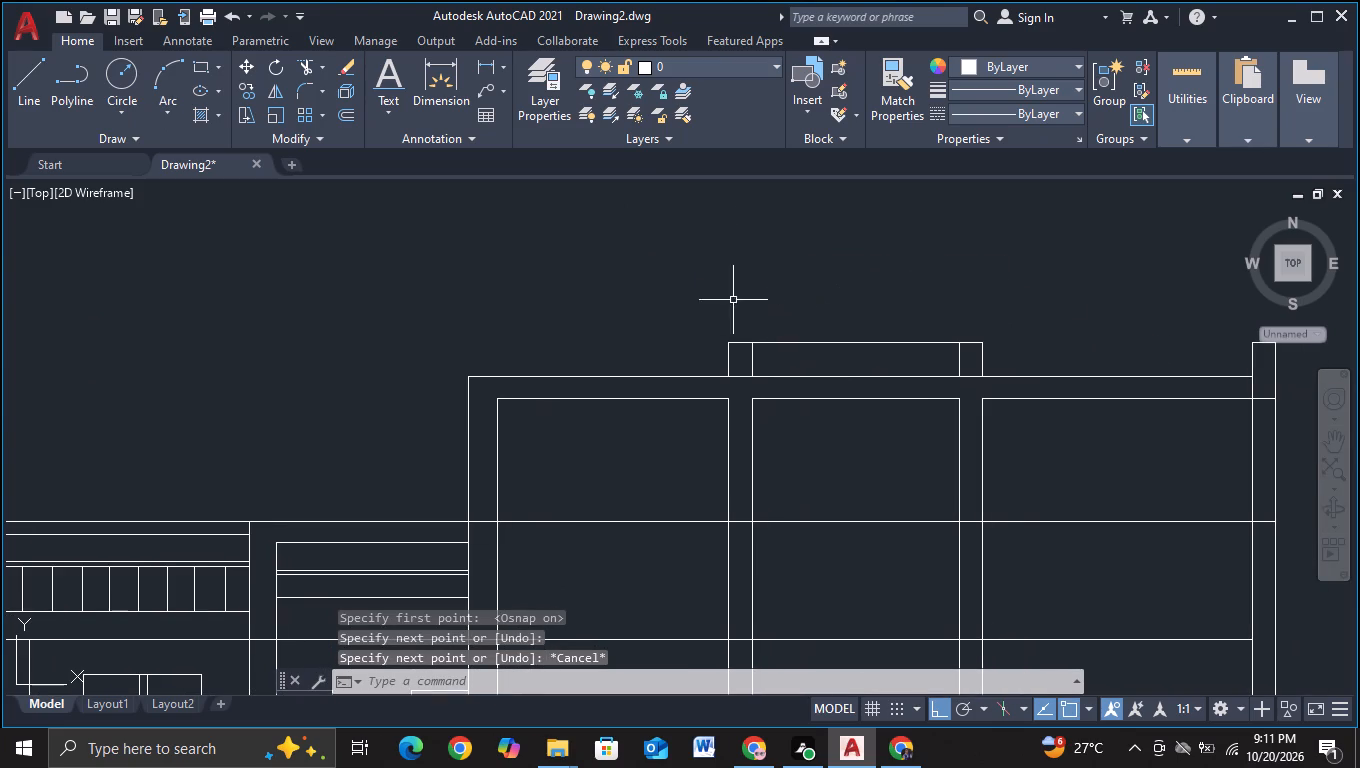
{"action": "left_click", "coordinate": [48, 98]}
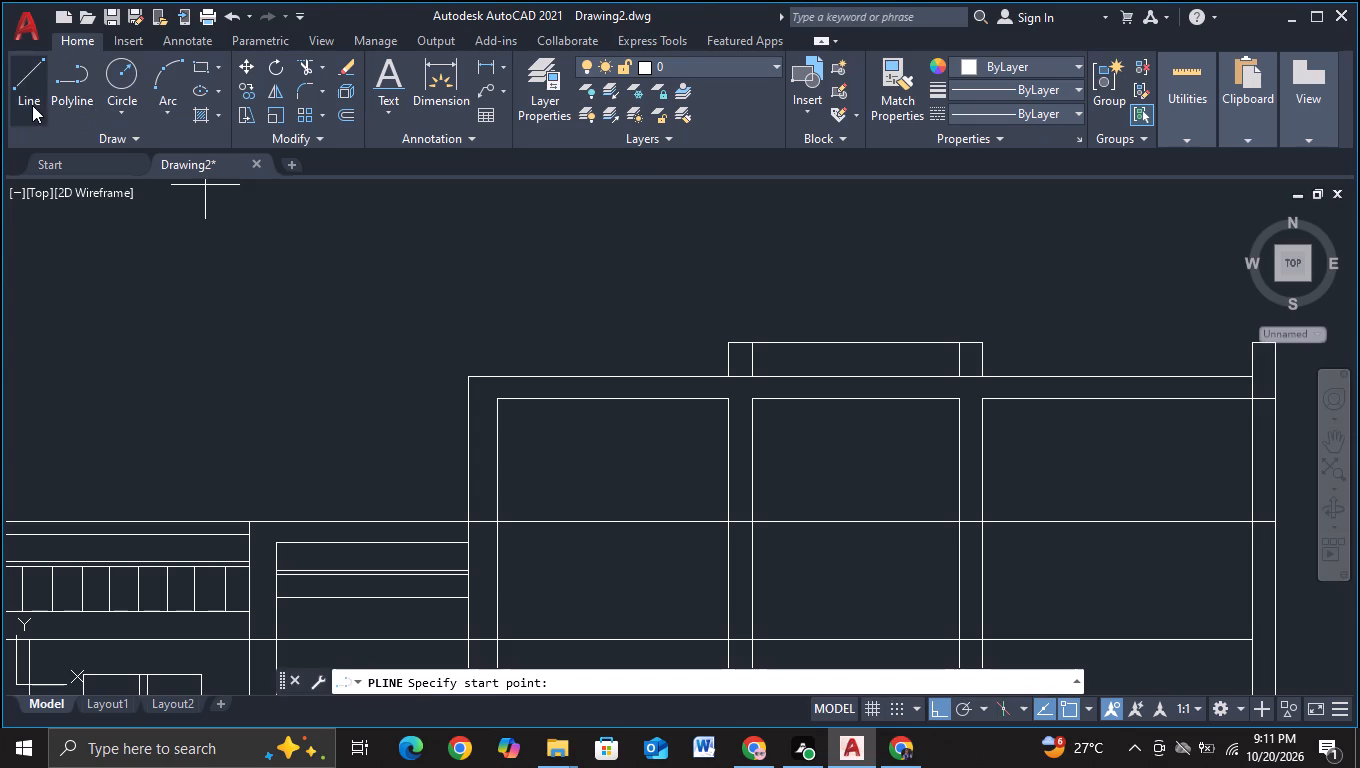
{"action": "left_click", "coordinate": [29, 103]}
{"action": "scroll", "coordinate": [520, 213], "scroll_direction": "up", "scroll_amount": 1}
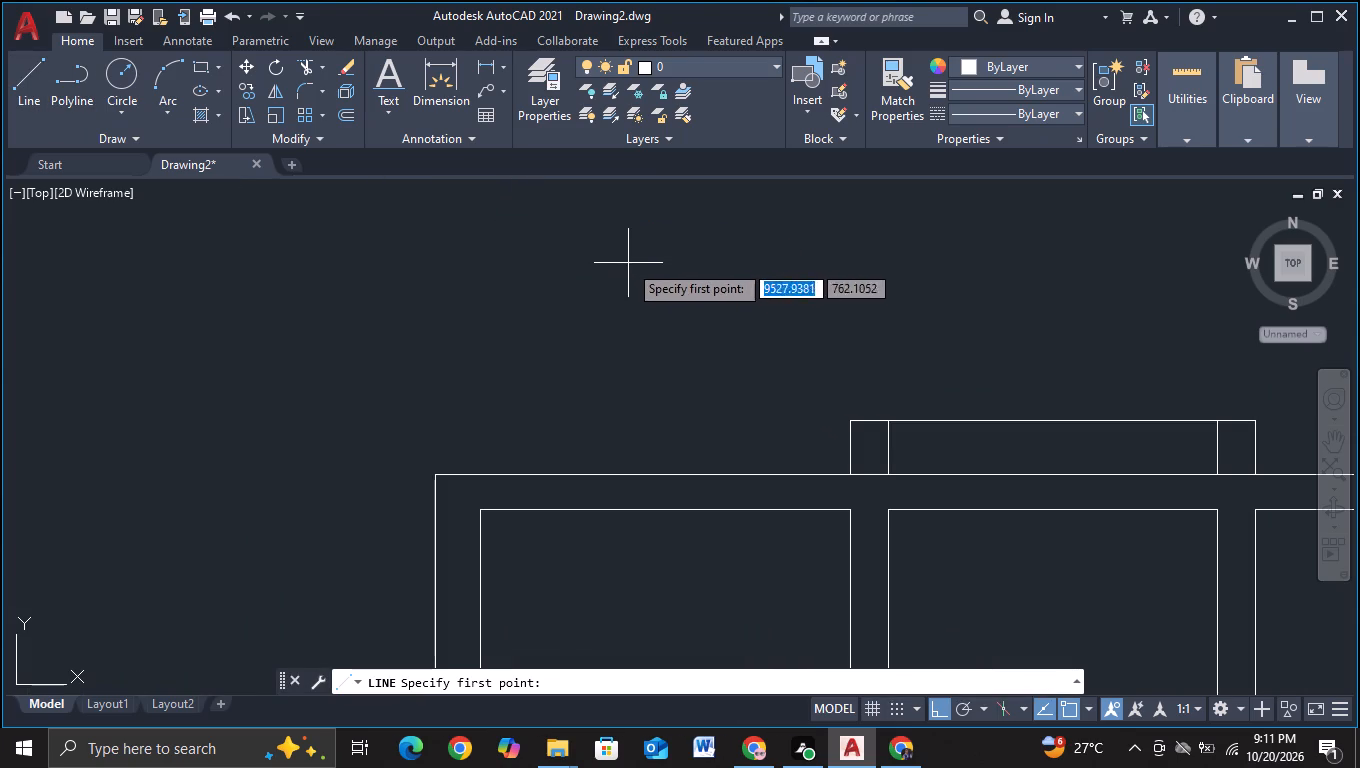
{"action": "middle_click_drag", "start_coordinate": [938, 355], "coordinate": [840, 387]}
{"action": "left_click", "coordinate": [791, 452]}
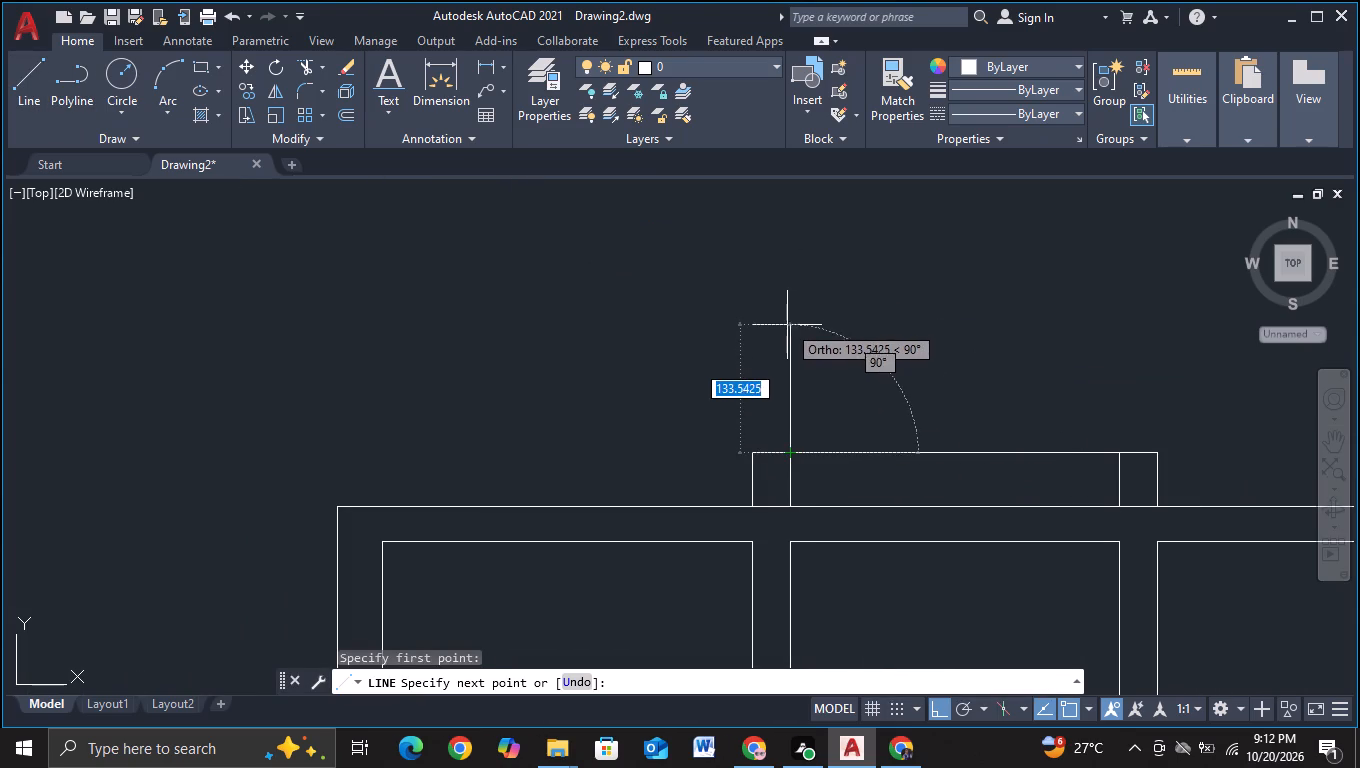
{"action": "left_click", "coordinate": [787, 331]}
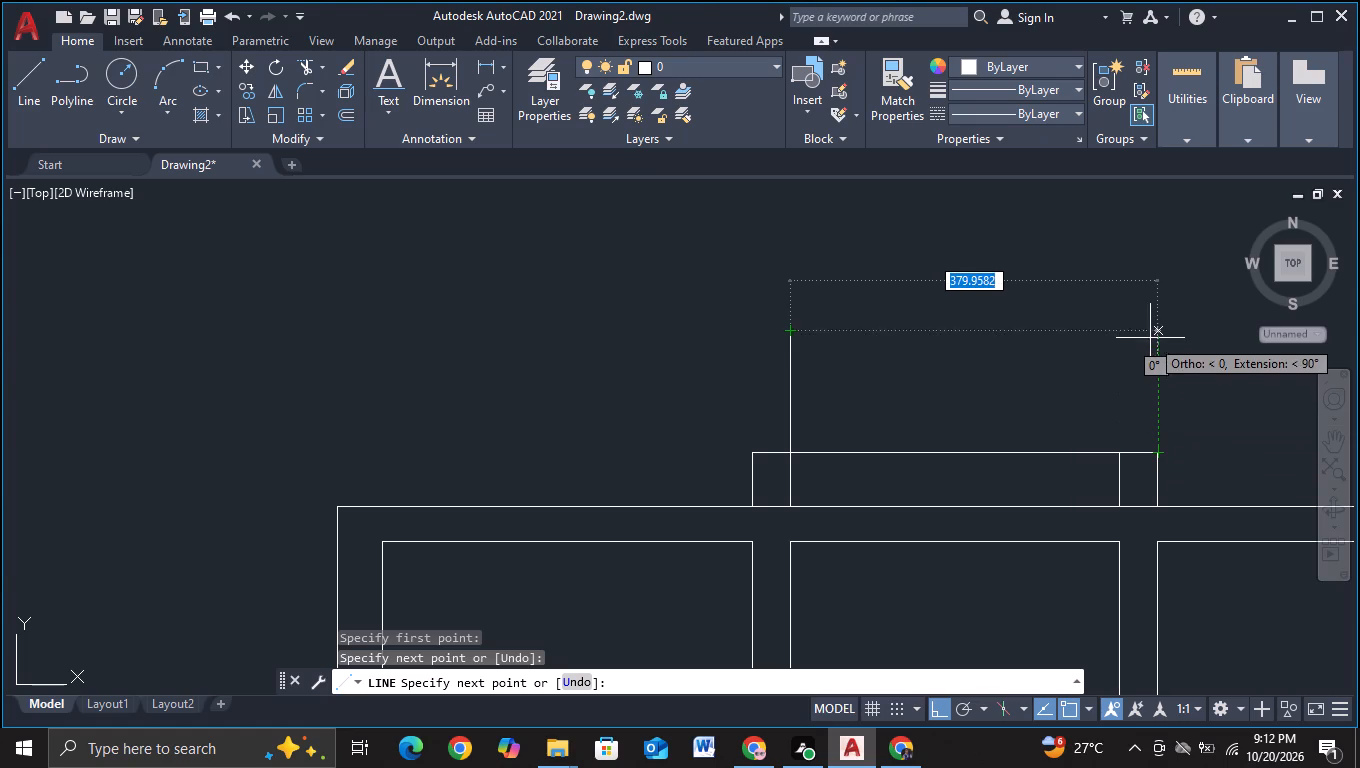
{"action": "left_click", "coordinate": [1159, 329]}
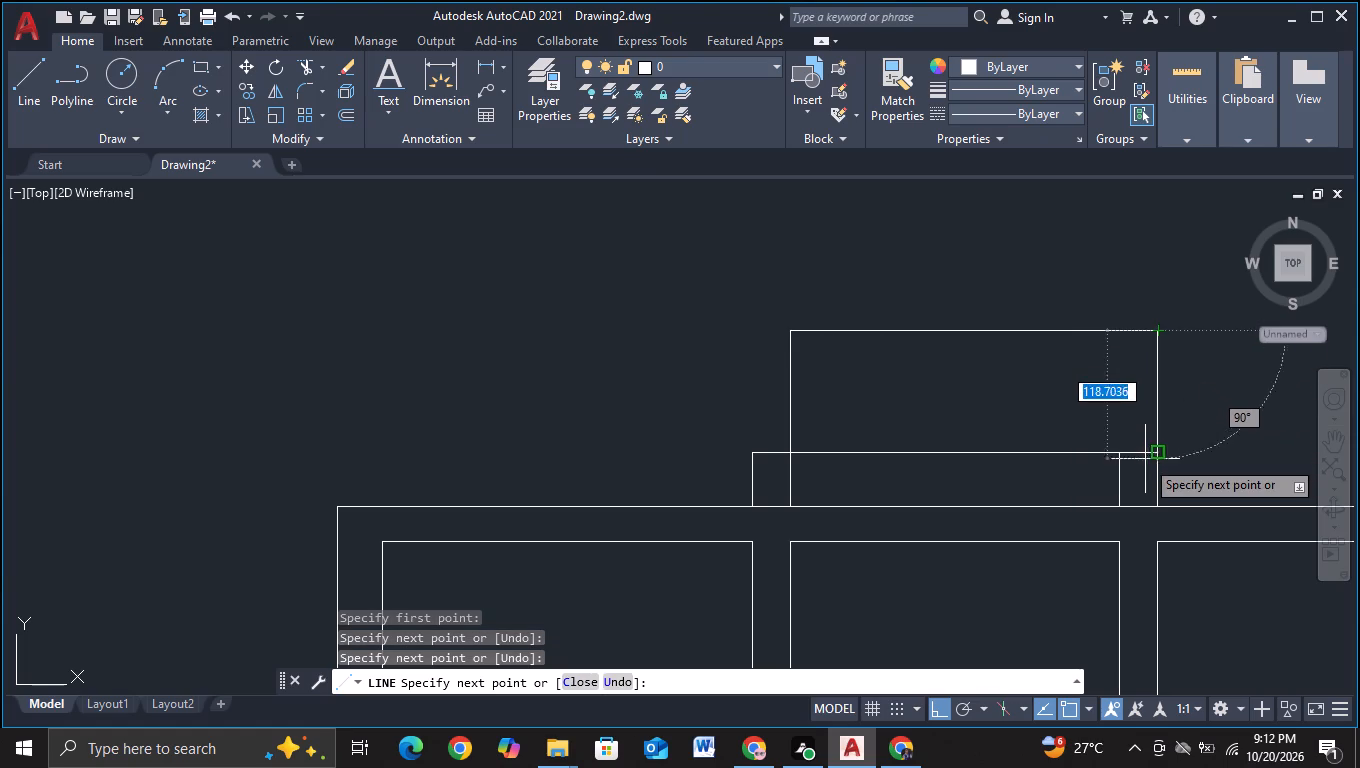
{"action": "left_click", "coordinate": [1149, 458]}
{"action": "key", "text": "Escape"}
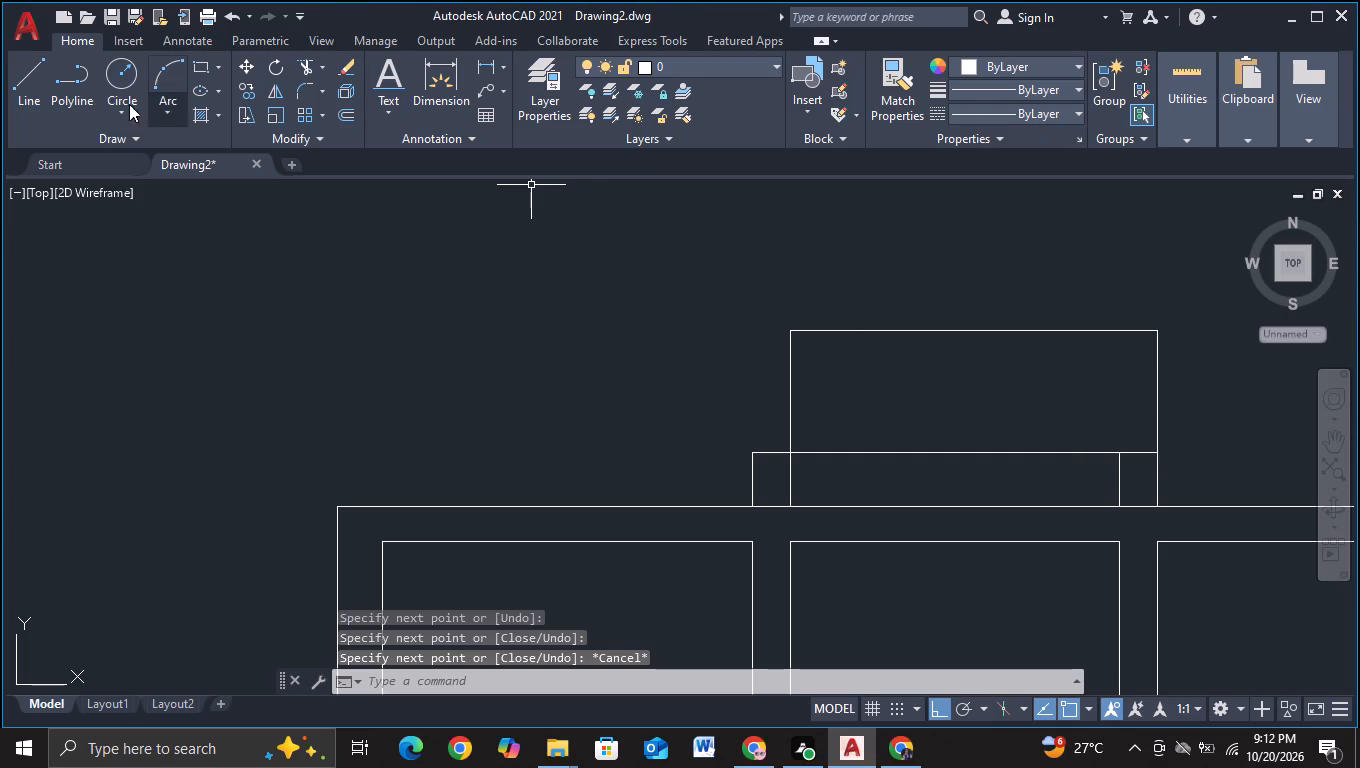
Draw a smaller frame about 304 units wide inside the rooftop frame, its last vertical rising from the second pillar's inner top corner.
{"action": "left_click", "coordinate": [39, 96]}
{"action": "scroll", "coordinate": [817, 395], "scroll_direction": "up", "scroll_amount": 1}
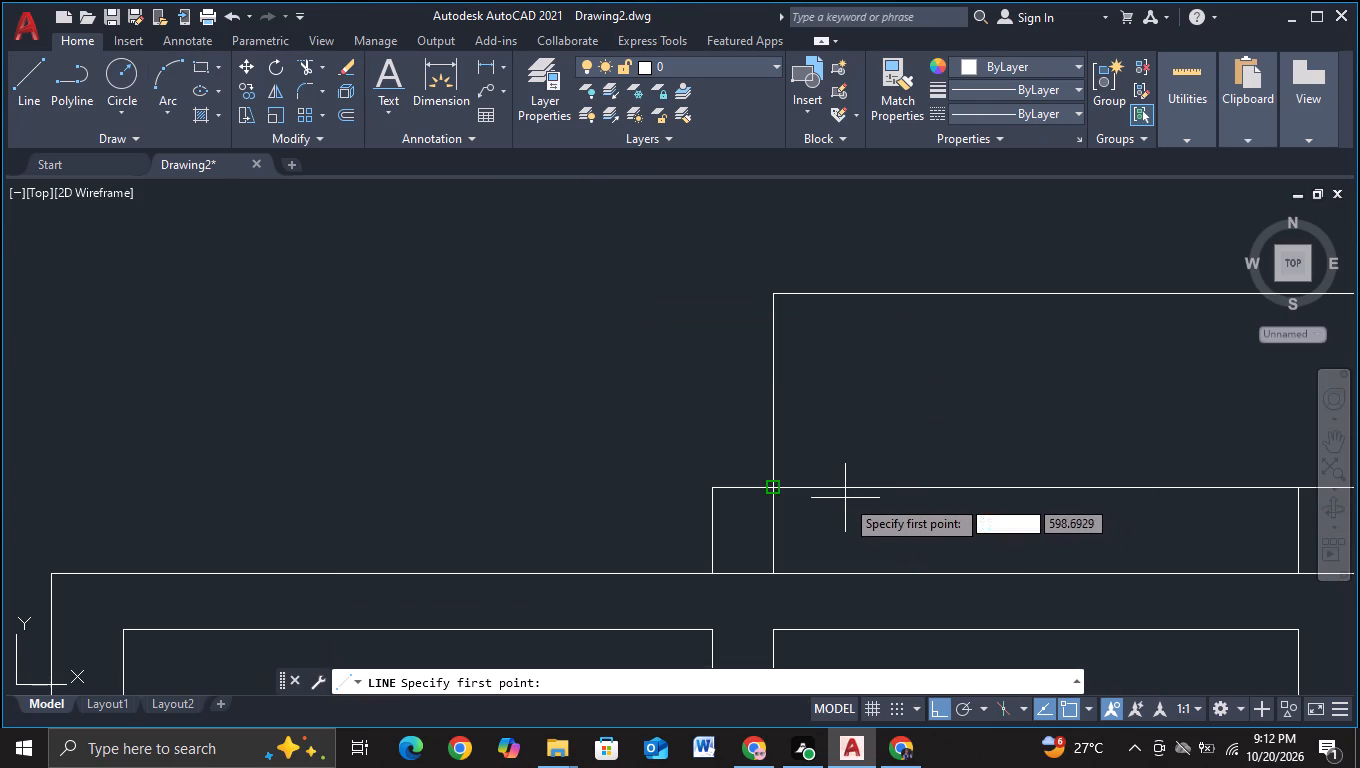
{"action": "left_click", "coordinate": [829, 499]}
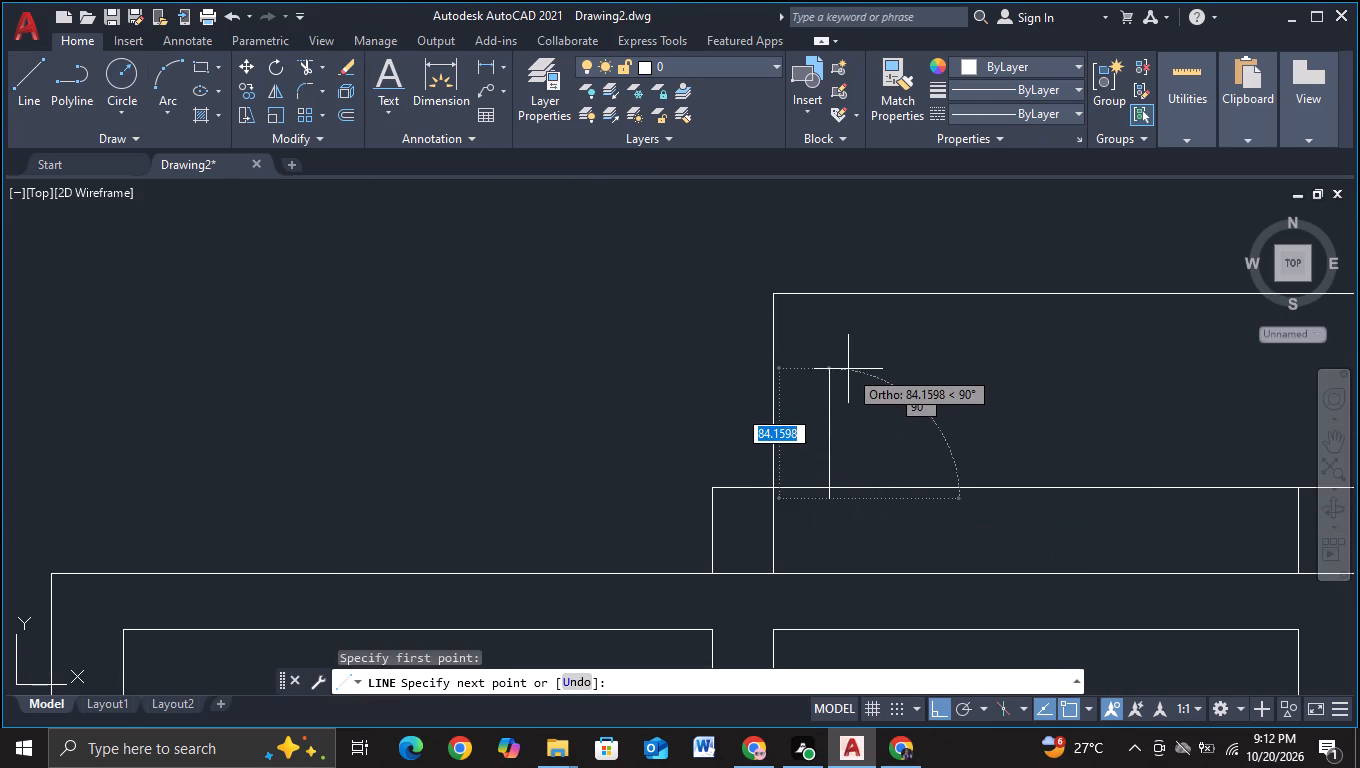
{"action": "left_click_drag", "start_coordinate": [848, 386], "coordinate": [865, 387]}
{"action": "middle_click_drag", "start_coordinate": [1054, 408], "coordinate": [620, 349]}
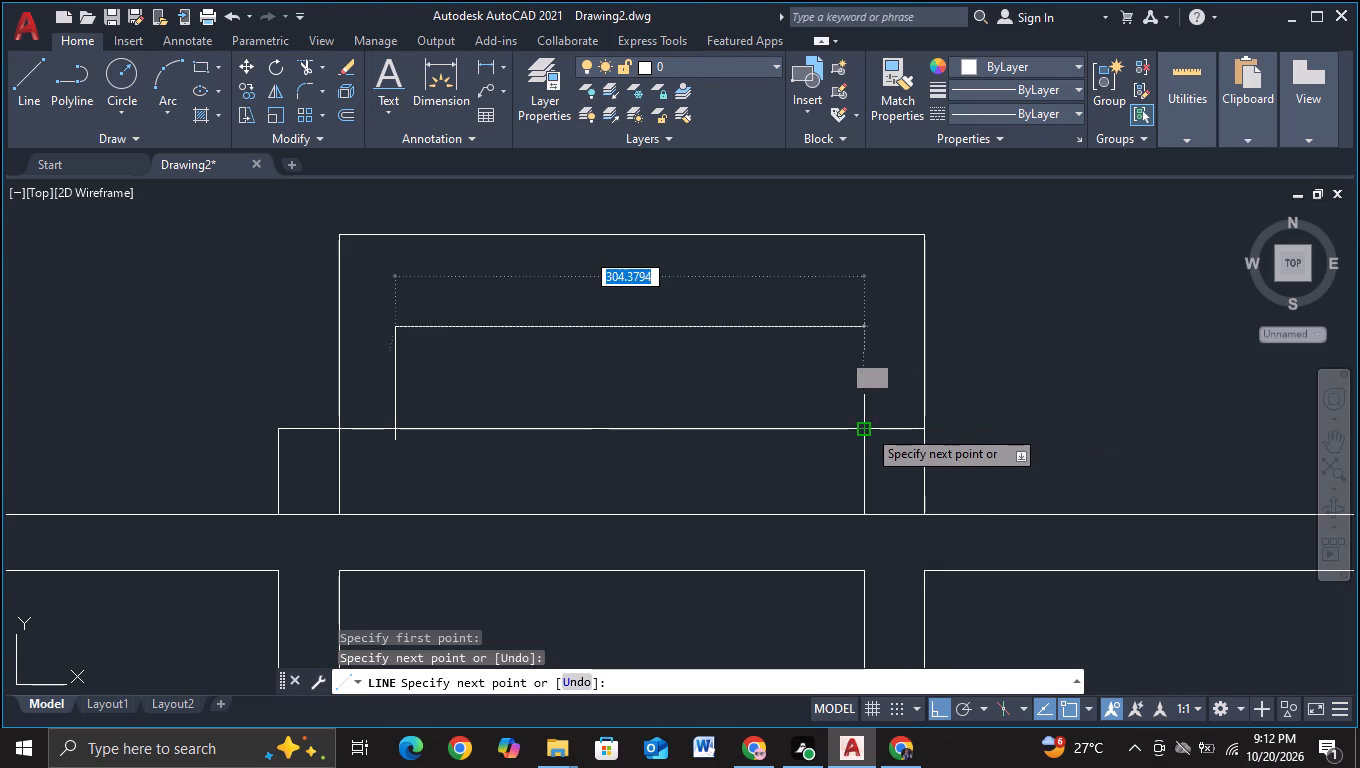
{"action": "left_click", "coordinate": [865, 328]}
{"action": "key", "text": "Escape"}
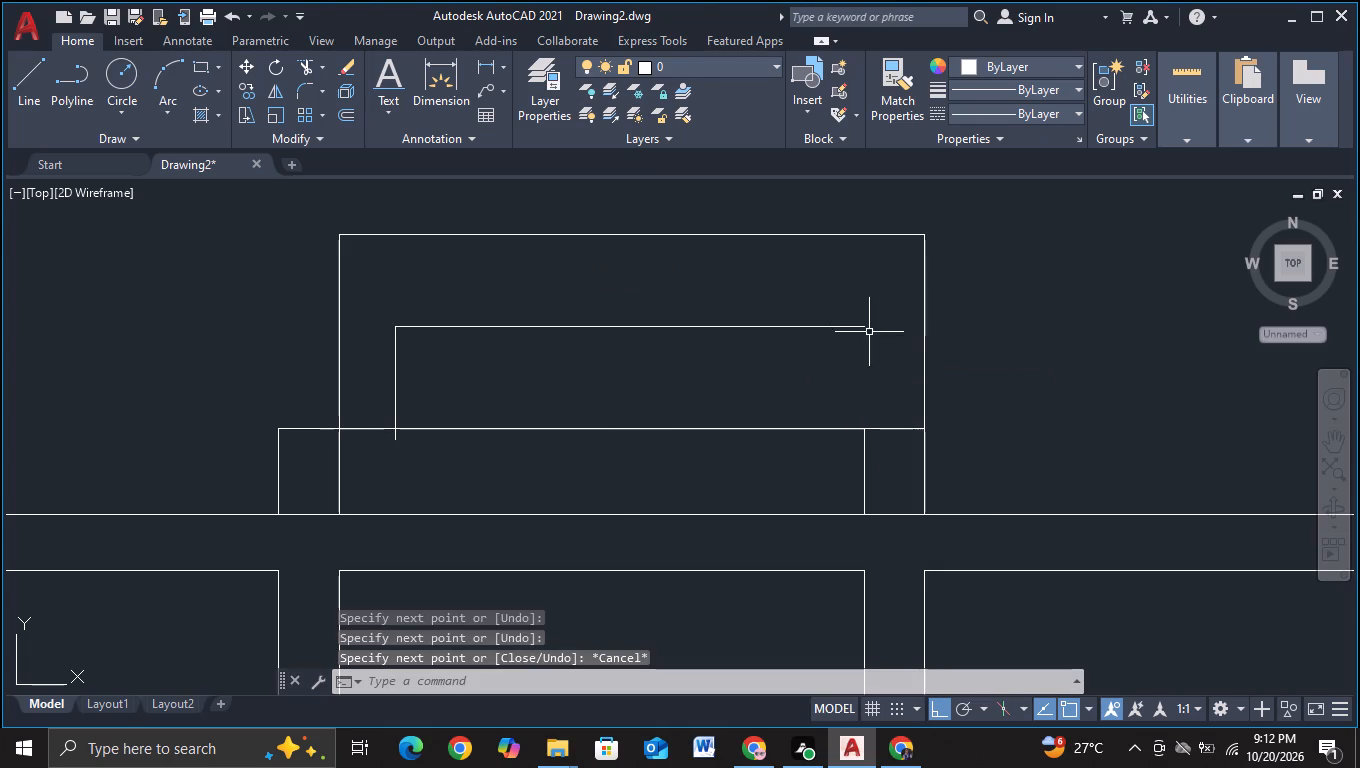
{"action": "left_click_drag", "start_coordinate": [19, 84], "coordinate": [36, 97]}
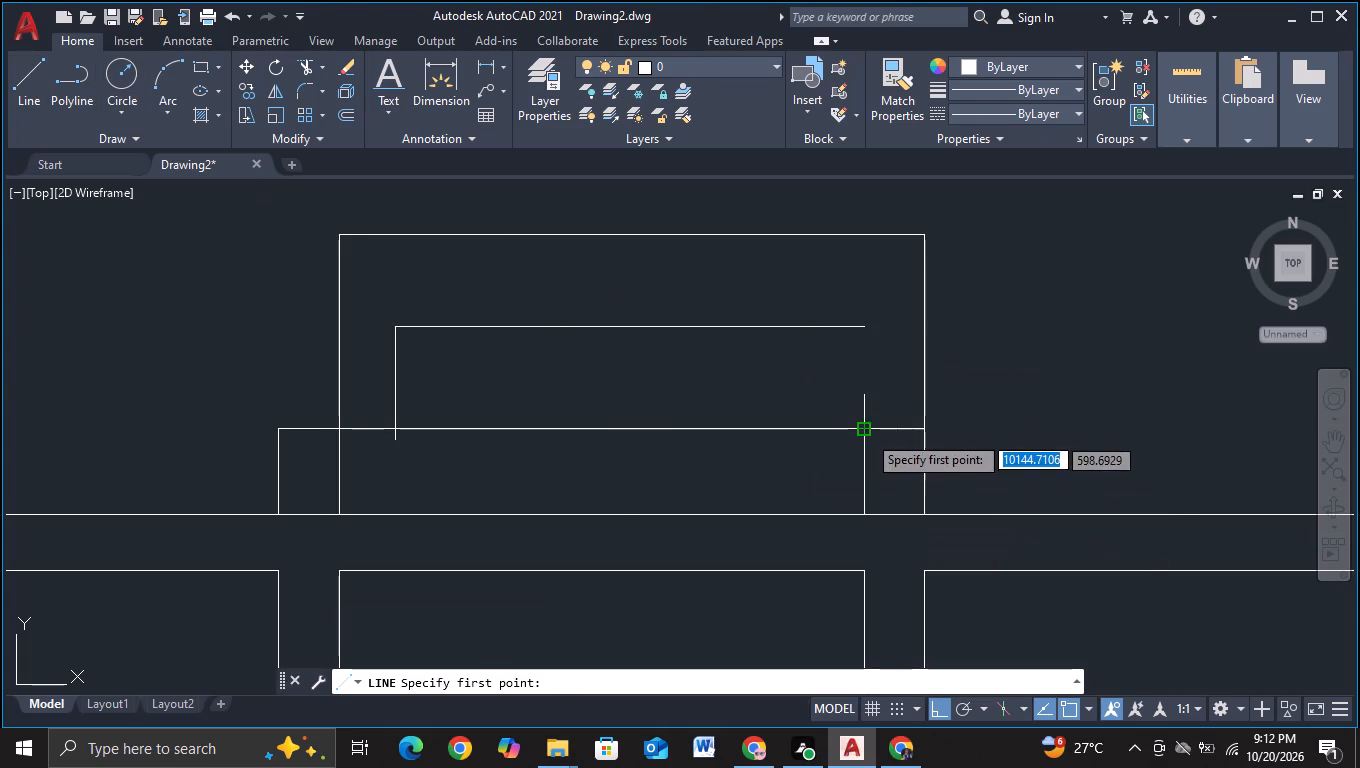
{"action": "left_click", "coordinate": [866, 434]}
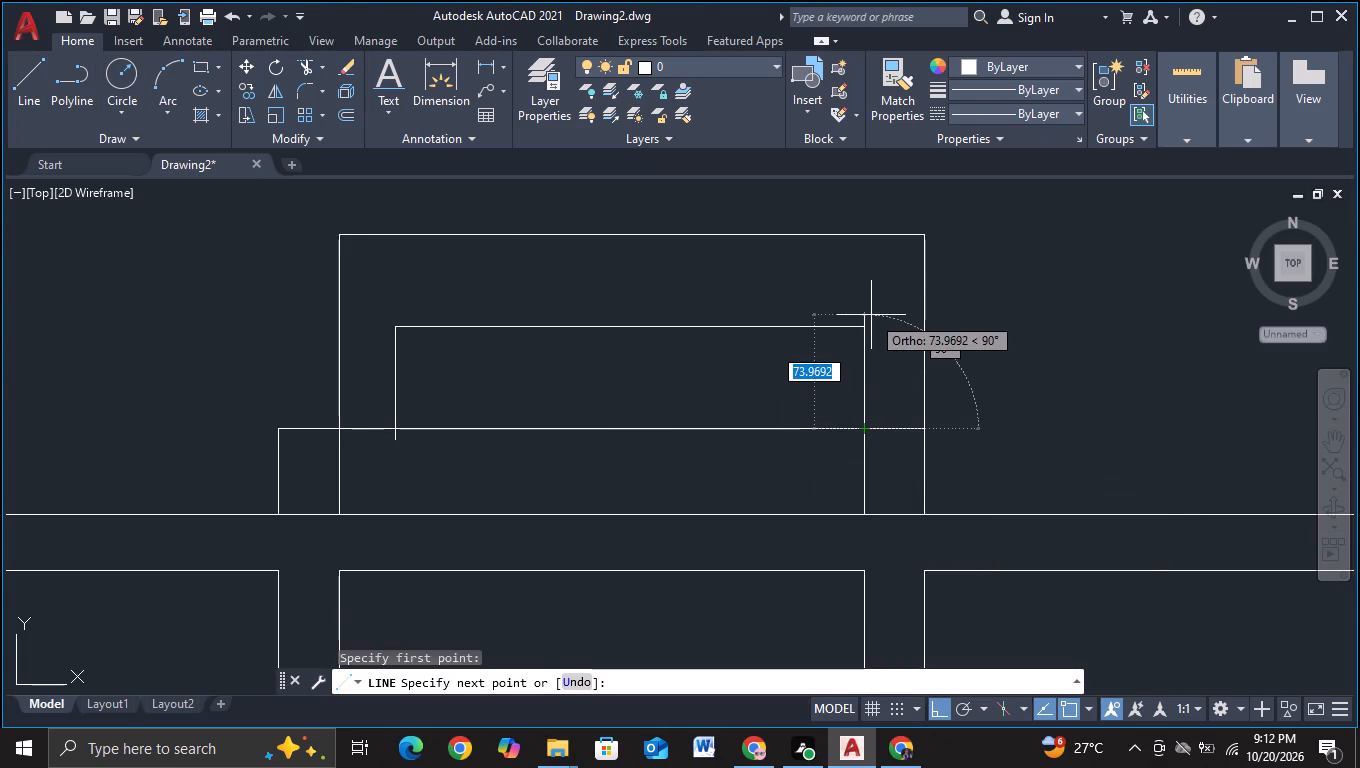
{"action": "left_click", "coordinate": [872, 303]}
{"action": "key", "text": "Escape"}
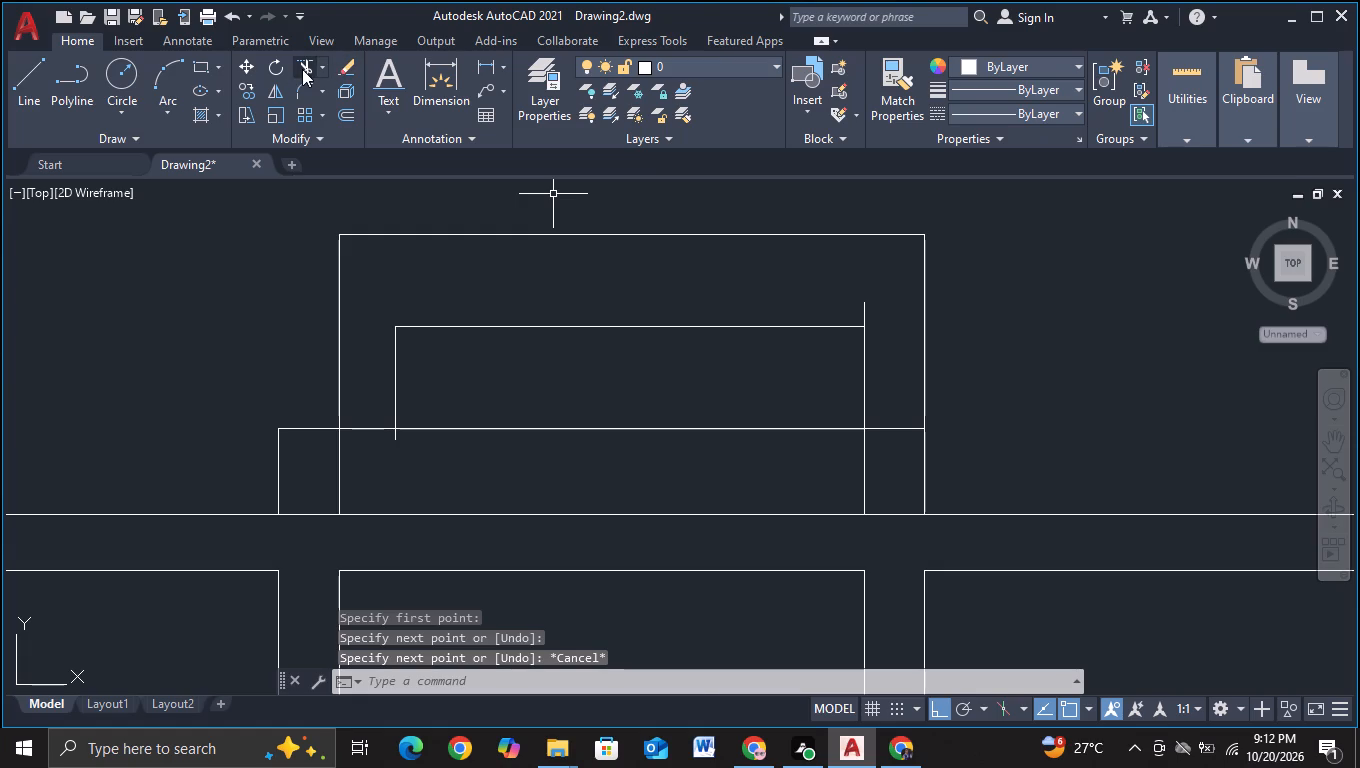
Trim the inner frame's verticals where one rises above its top line and the other drops below the pillar-top line.
{"action": "left_click_drag", "start_coordinate": [302, 69], "coordinate": [312, 75]}
{"action": "left_click", "coordinate": [864, 314]}
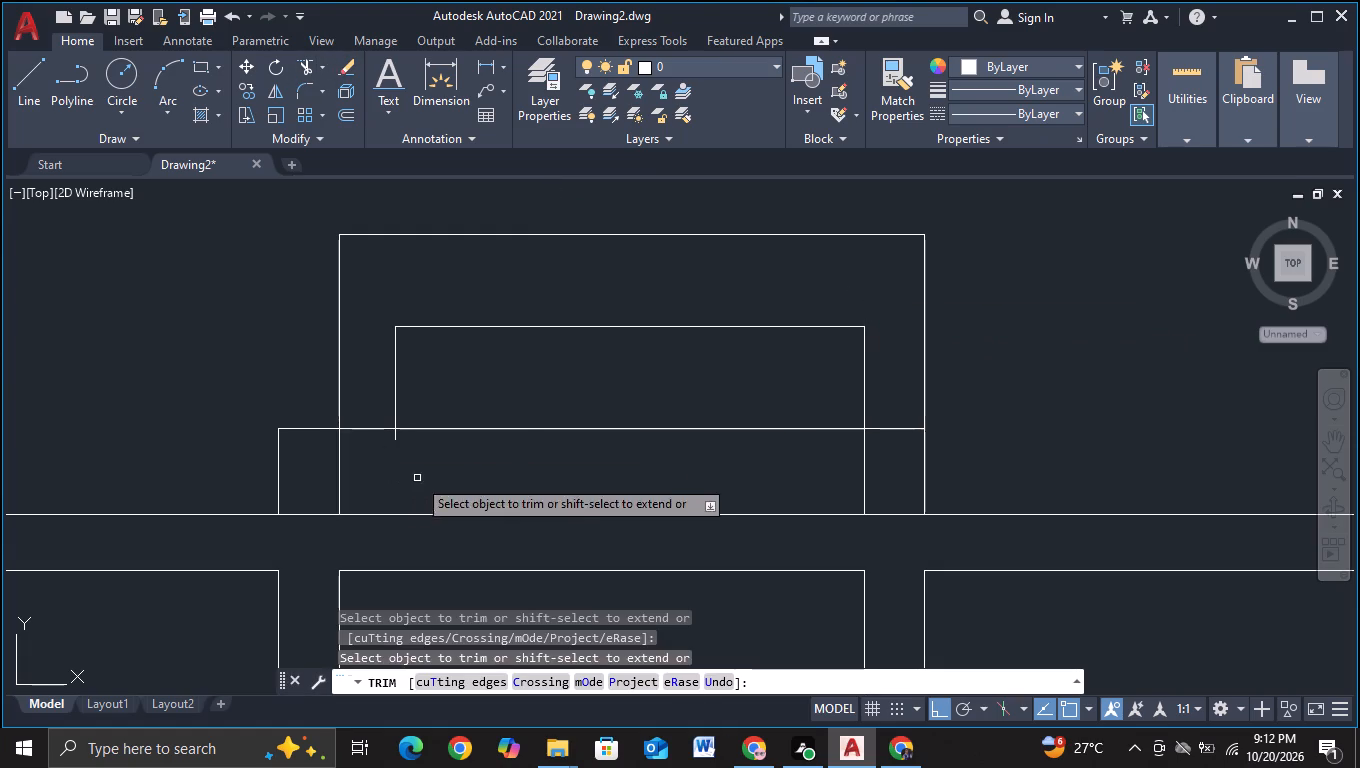
{"action": "left_click", "coordinate": [390, 435]}
{"action": "left_click", "coordinate": [400, 430]}
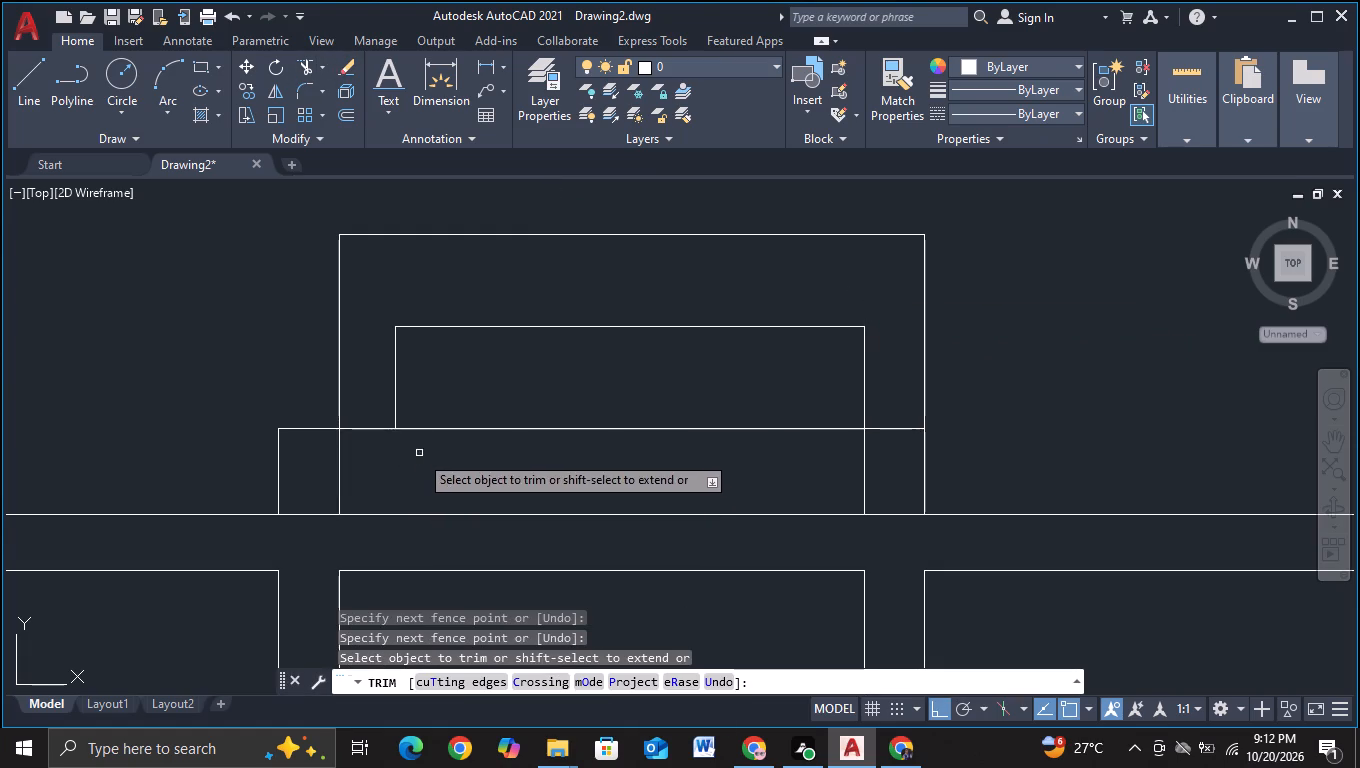
{"action": "scroll", "coordinate": [423, 456], "scroll_direction": "down", "scroll_amount": 1}
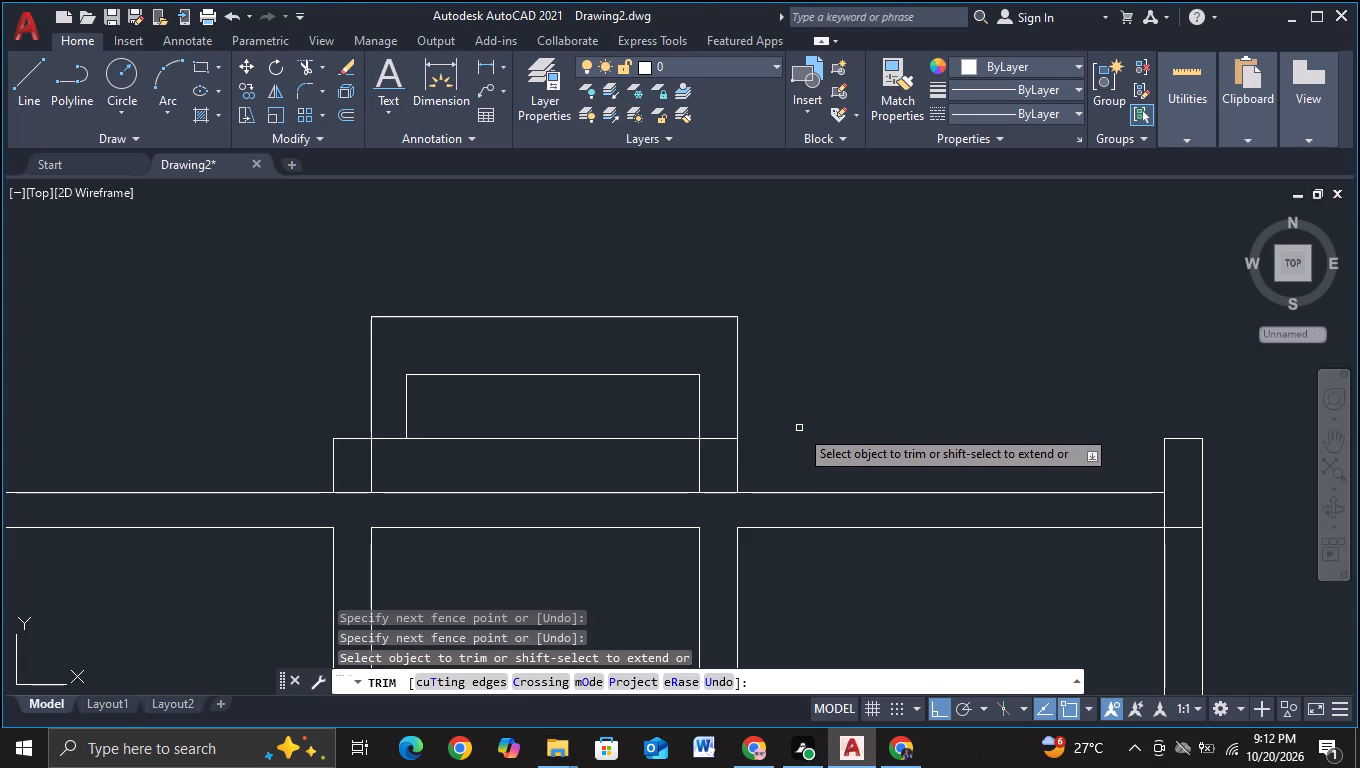
{"action": "key", "text": "Escape"}
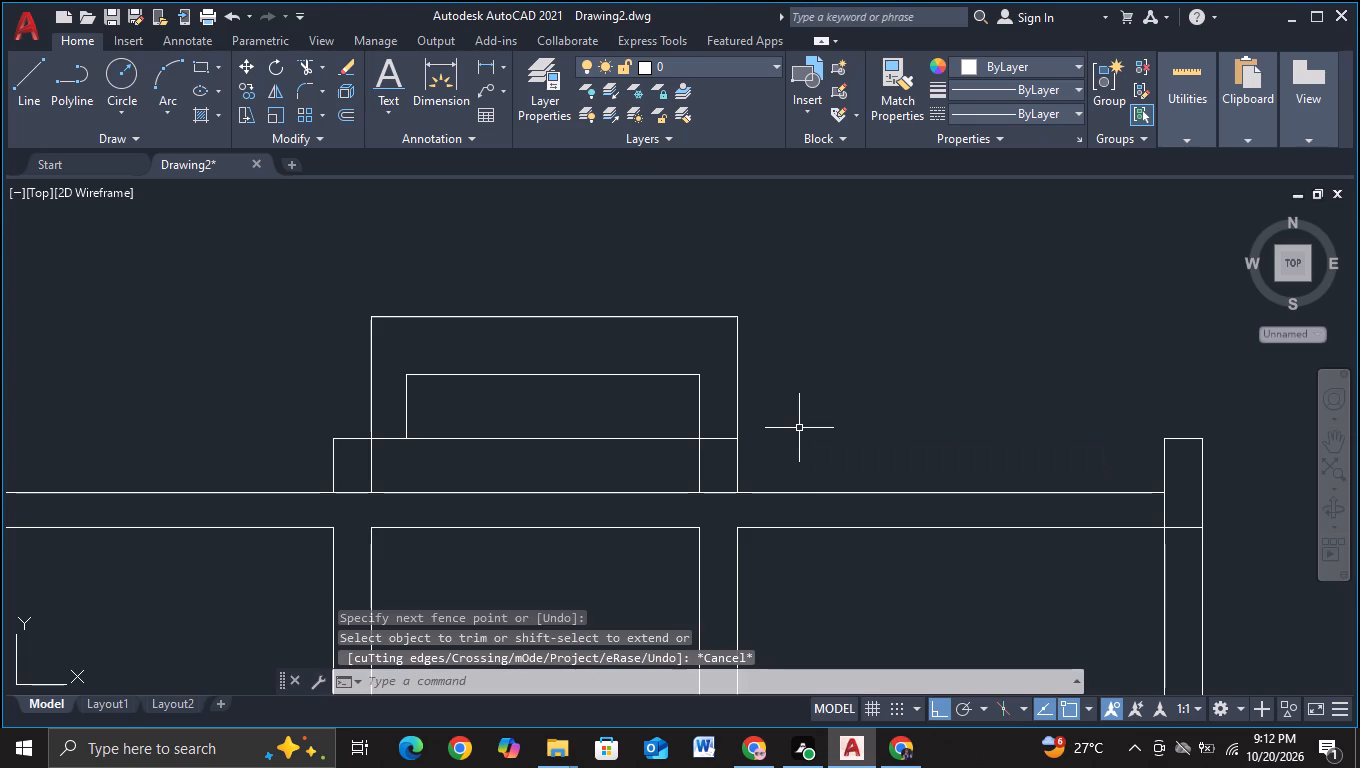
{"action": "key", "text": "Escape"}
Move both rooftop frames and the pillar-top line about 22 units to the left.
{"action": "middle_click_drag", "start_coordinate": [800, 428], "coordinate": [855, 421]}
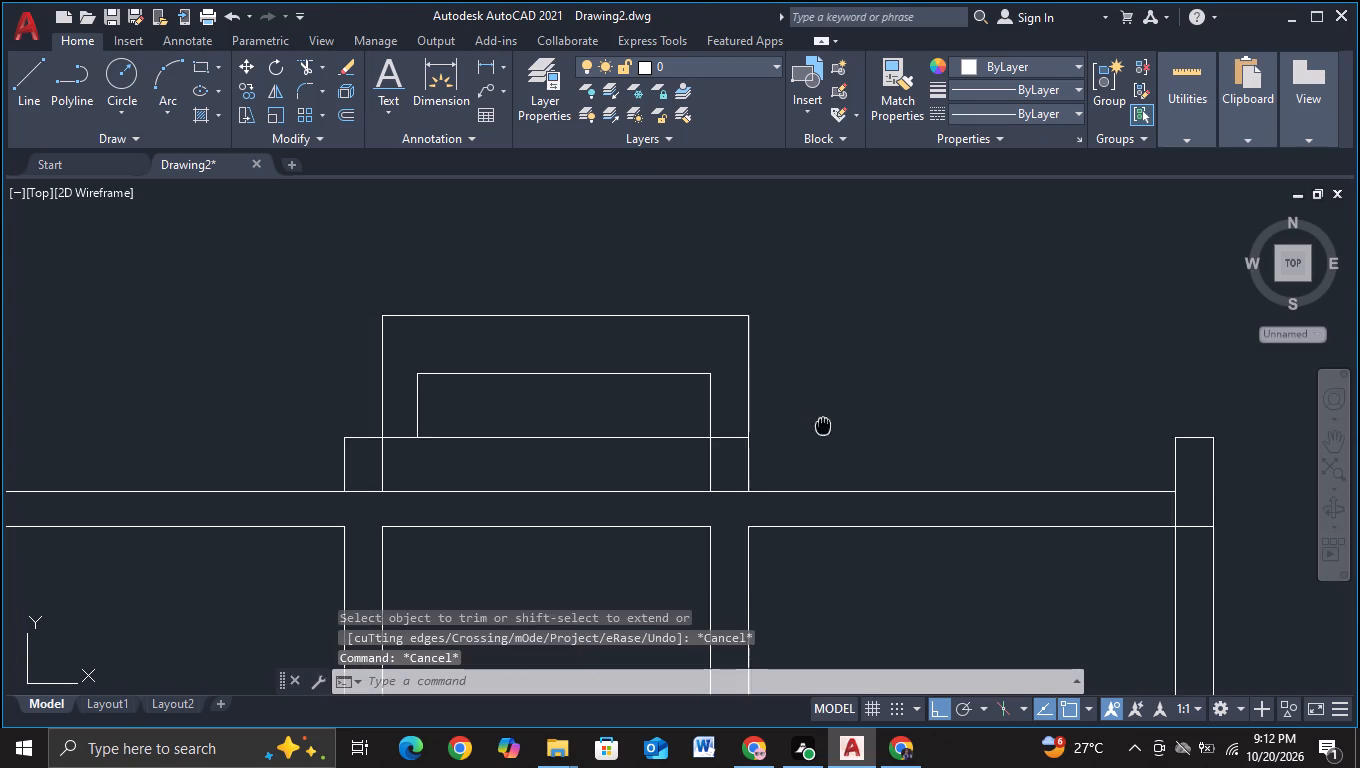
{"action": "middle_click_drag", "start_coordinate": [855, 421], "coordinate": [874, 417]}
{"action": "left_click_drag", "start_coordinate": [374, 266], "coordinate": [442, 389]}
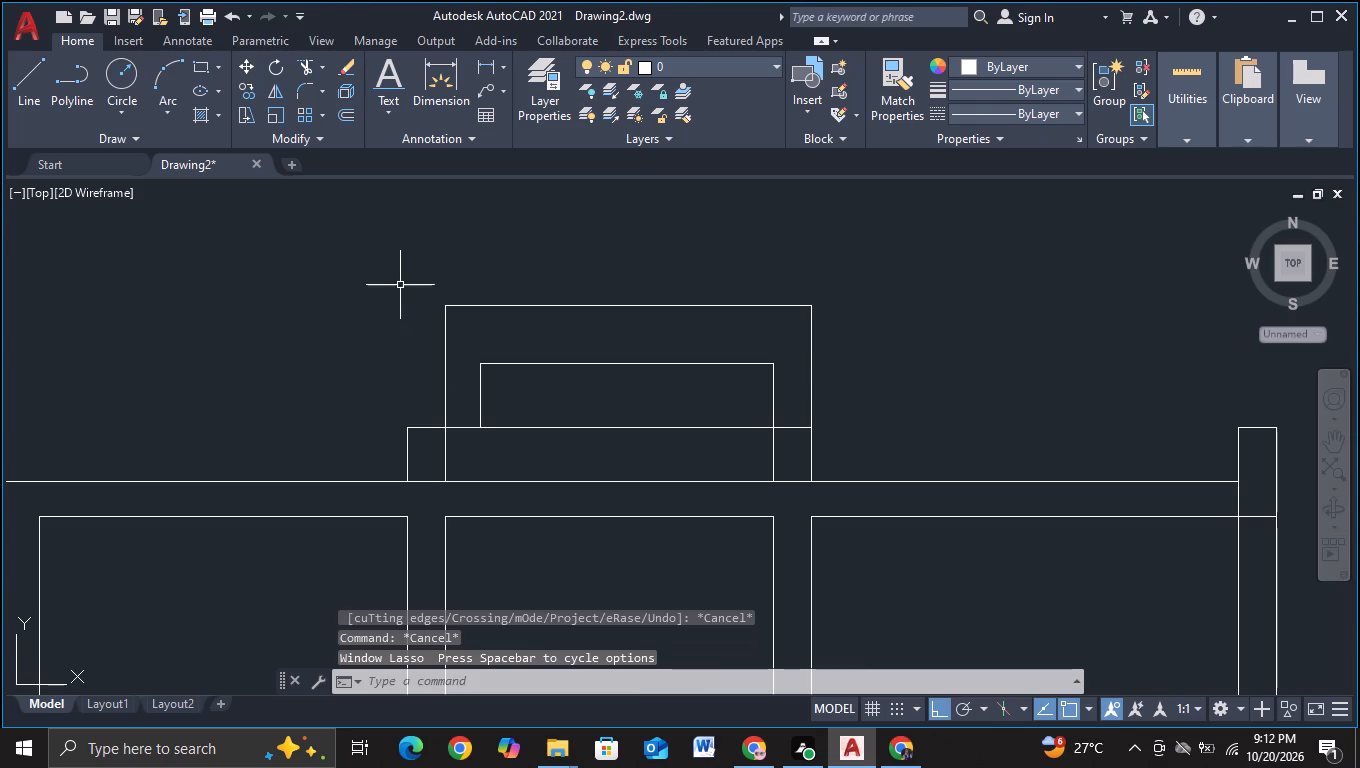
{"action": "left_click", "coordinate": [406, 271]}
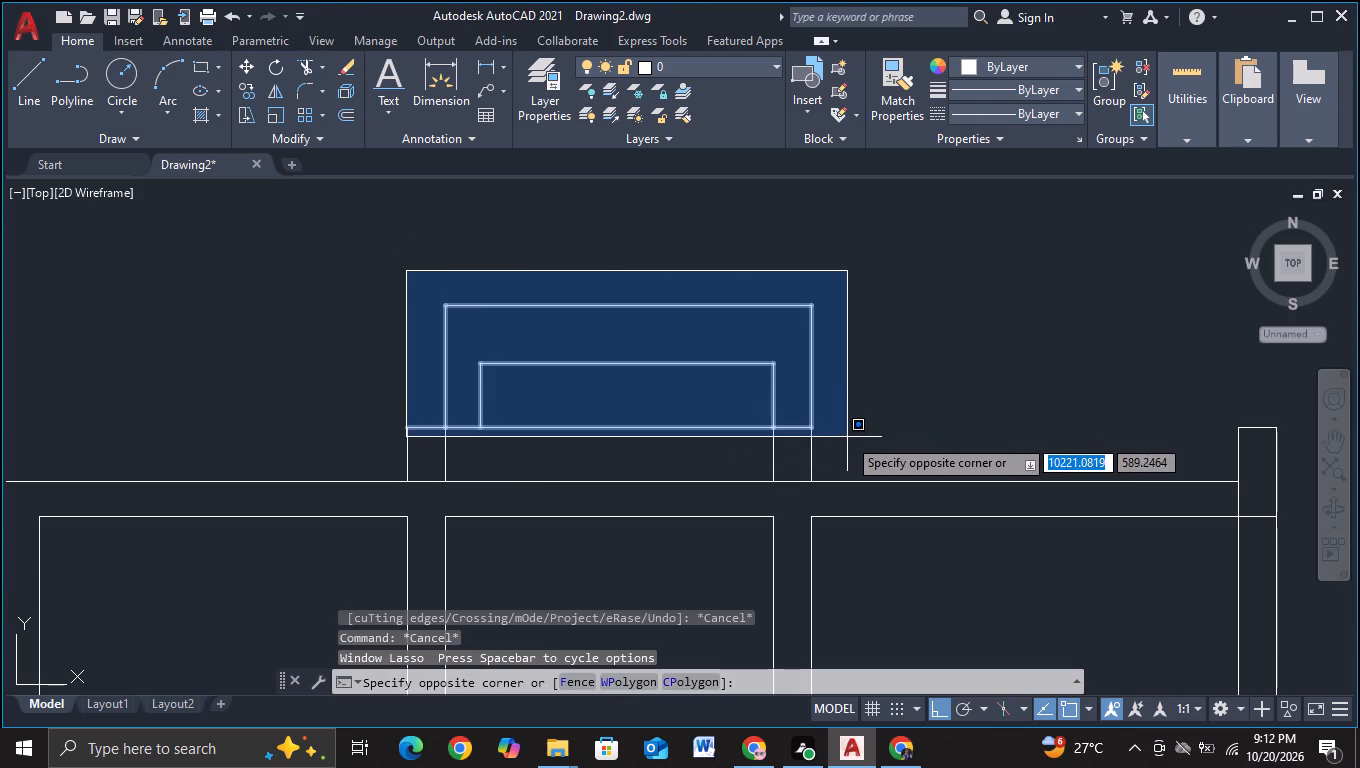
{"action": "left_click", "coordinate": [847, 437]}
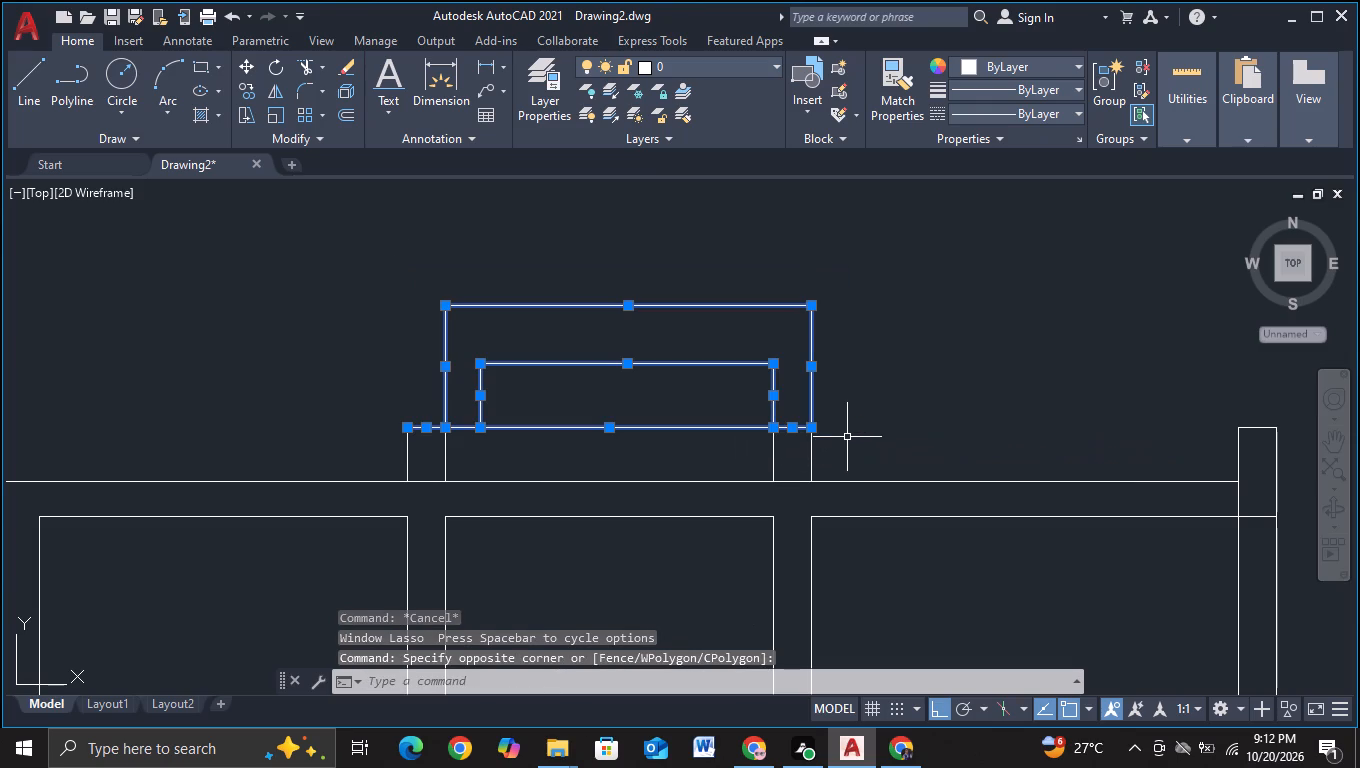
{"action": "key", "text": "m"}
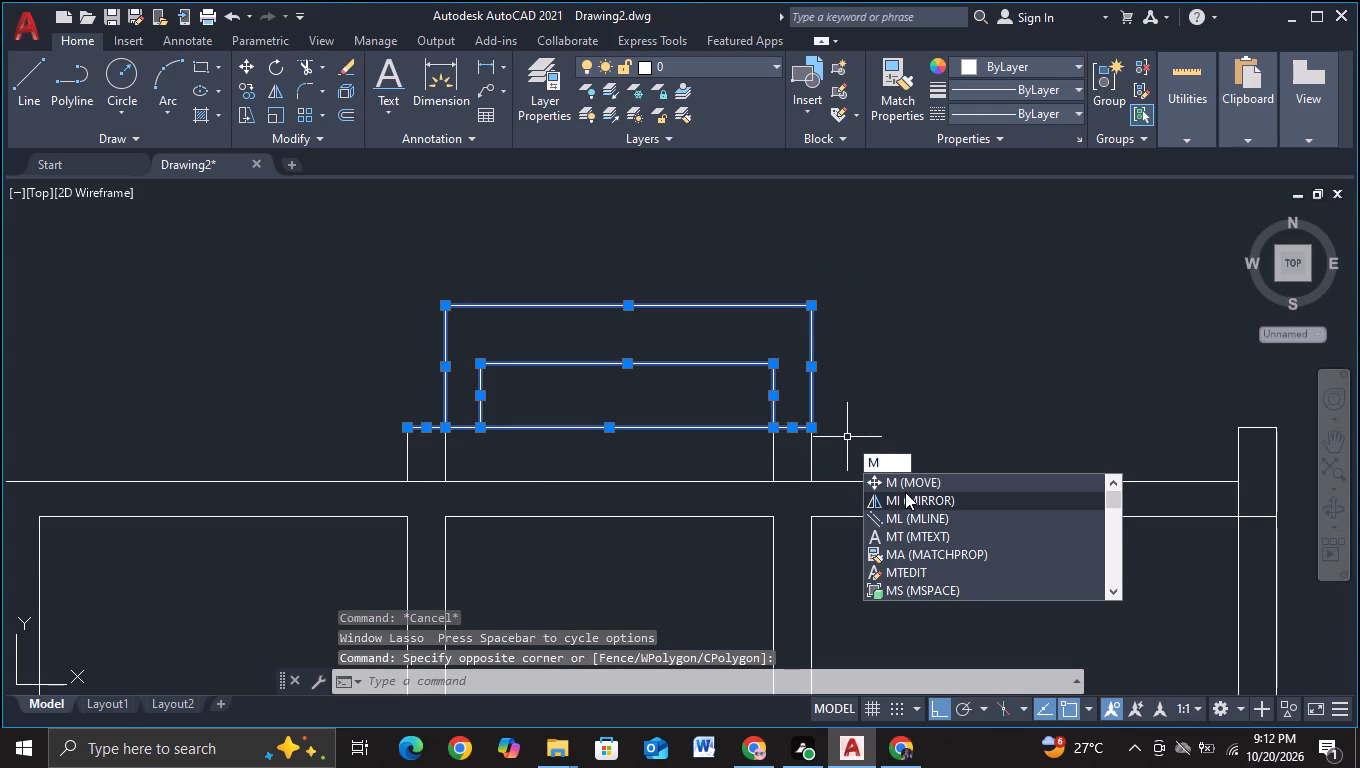
{"action": "left_click", "coordinate": [904, 483]}
{"action": "left_click", "coordinate": [707, 378]}
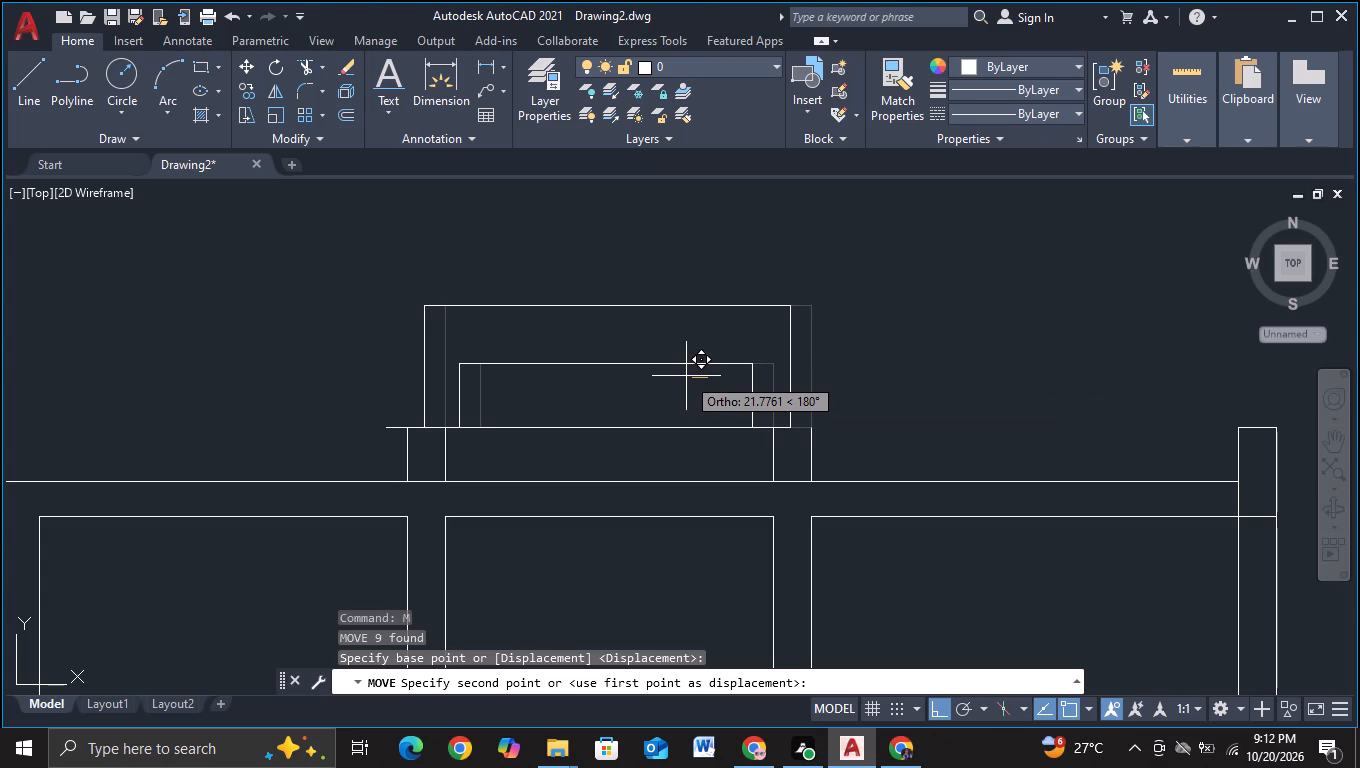
{"action": "left_click", "coordinate": [686, 376]}
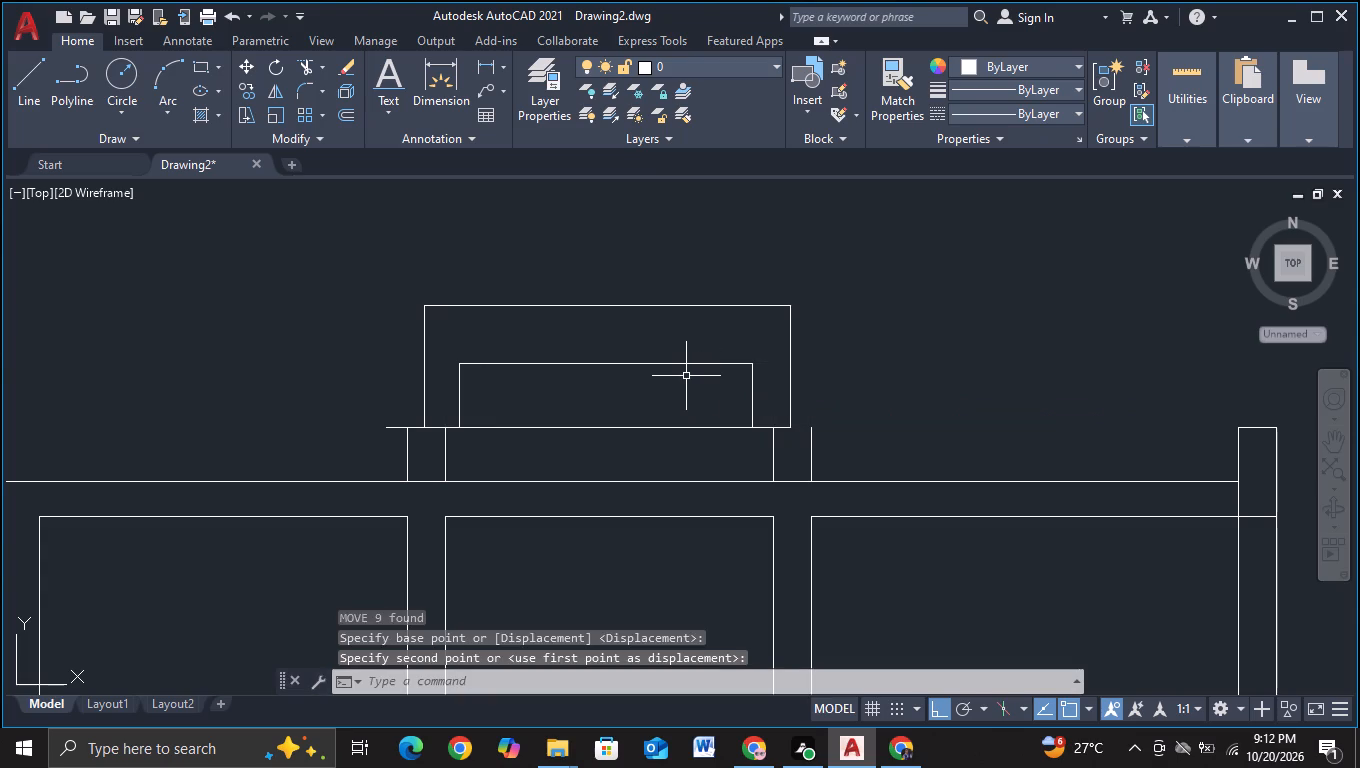
{"action": "key", "text": "Escape"}
Trim the end of the pillar-top line that overhangs the first pillar's outer edge.
{"action": "left_click", "coordinate": [299, 62]}
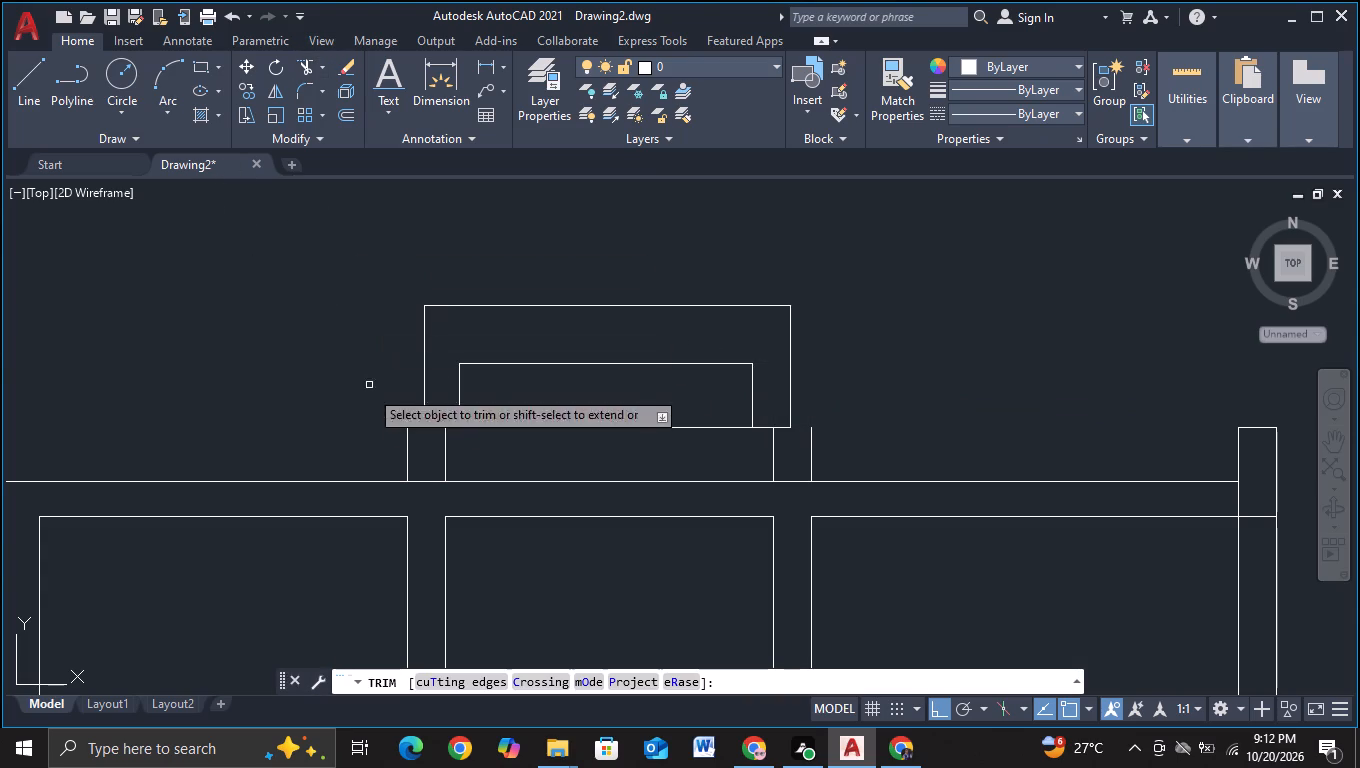
{"action": "left_click", "coordinate": [389, 428]}
{"action": "key", "text": "Escape"}
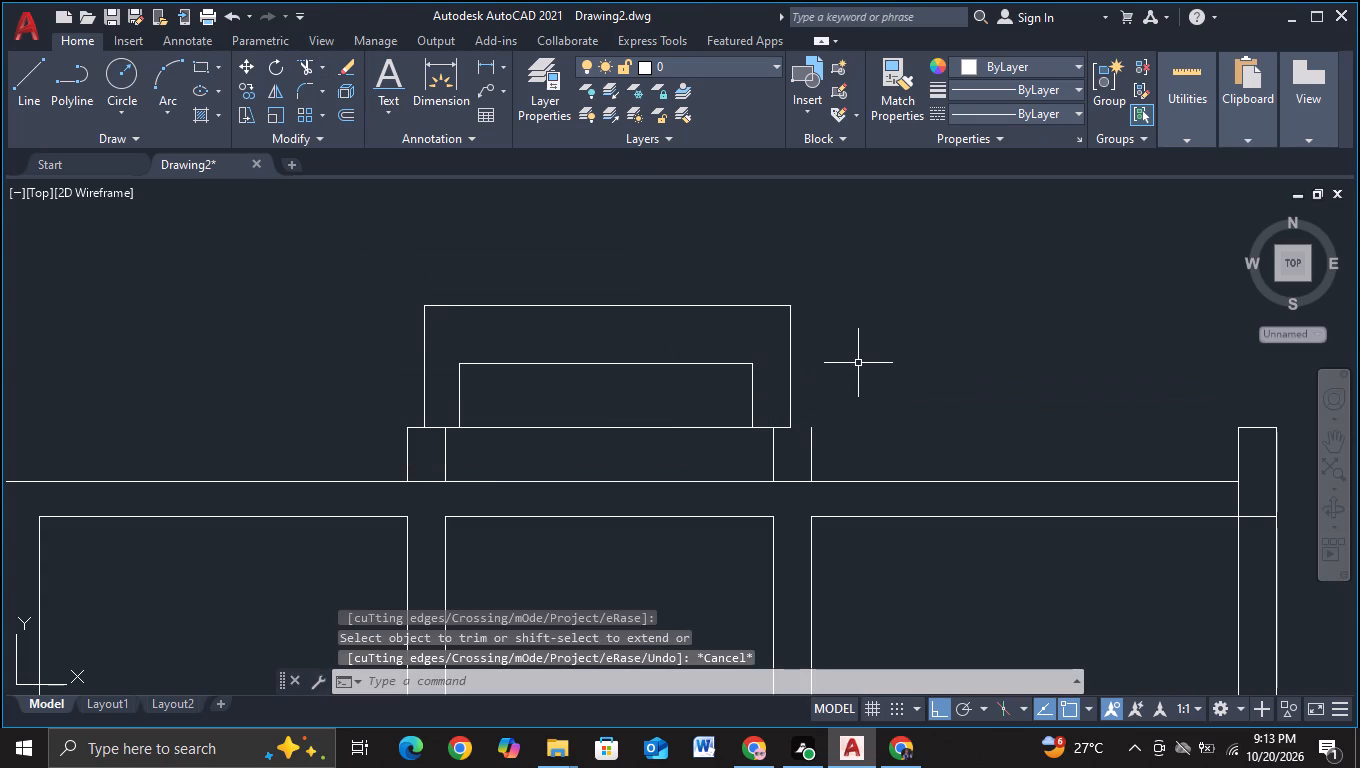
Extend the pillar-top line to the second pillar's outer edge.
{"action": "key", "text": "e"}
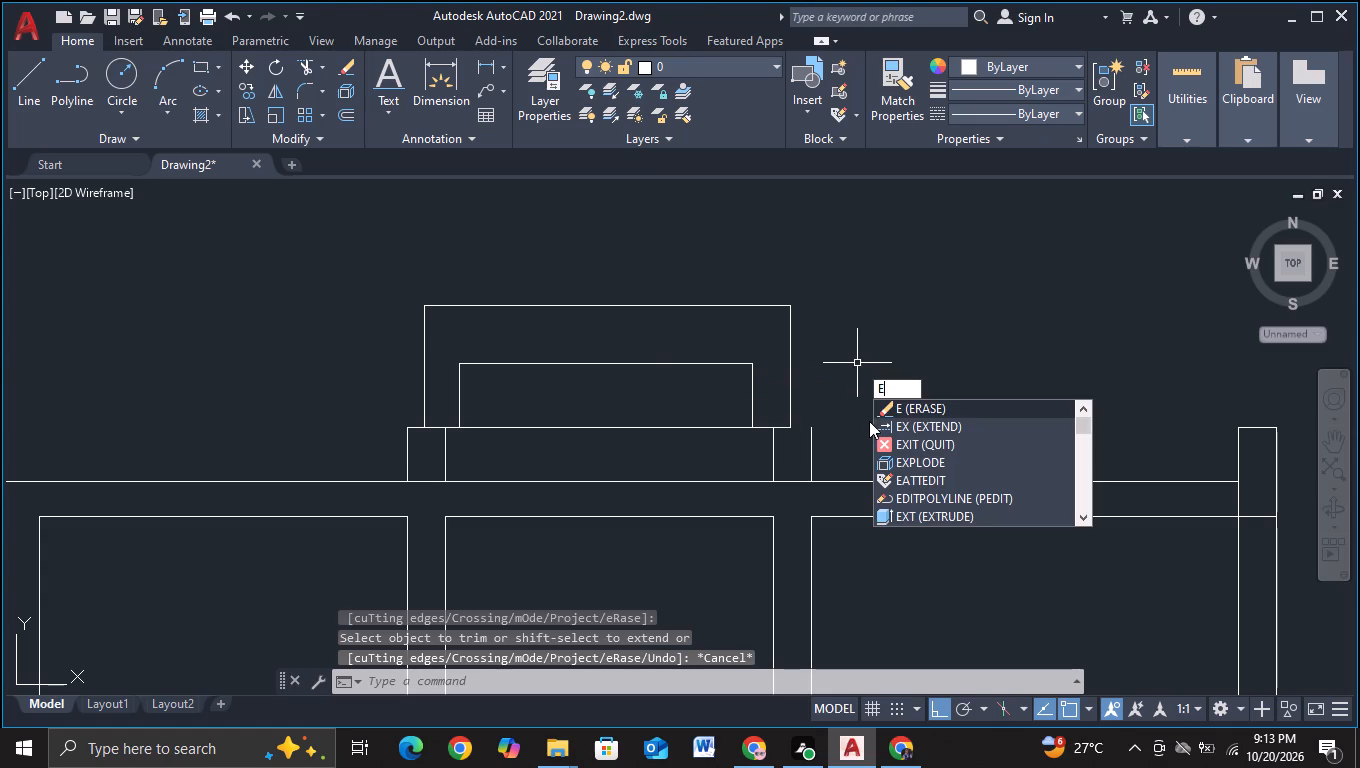
{"action": "left_click", "coordinate": [879, 422]}
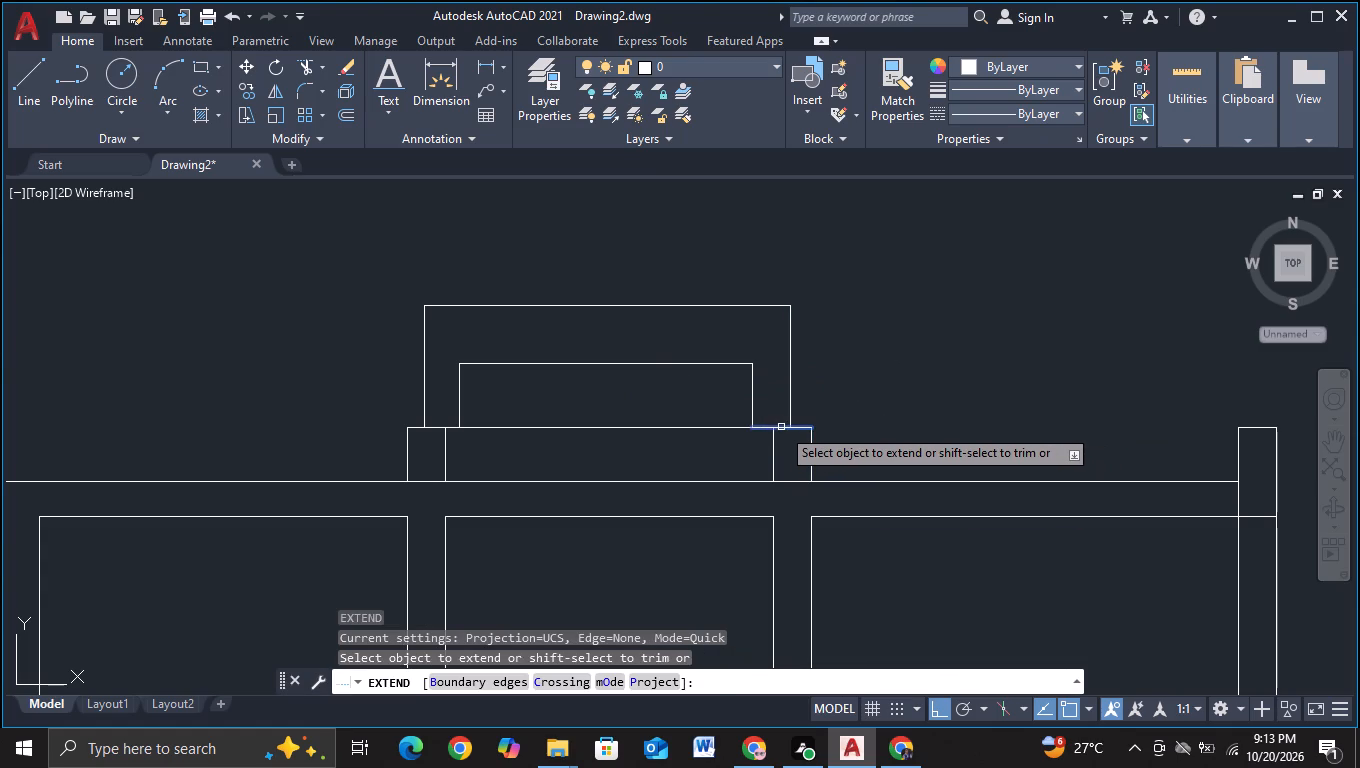
{"action": "left_click", "coordinate": [781, 427]}
{"action": "scroll", "coordinate": [890, 400], "scroll_direction": "down", "scroll_amount": 2}
{"action": "key", "text": "Escape"}
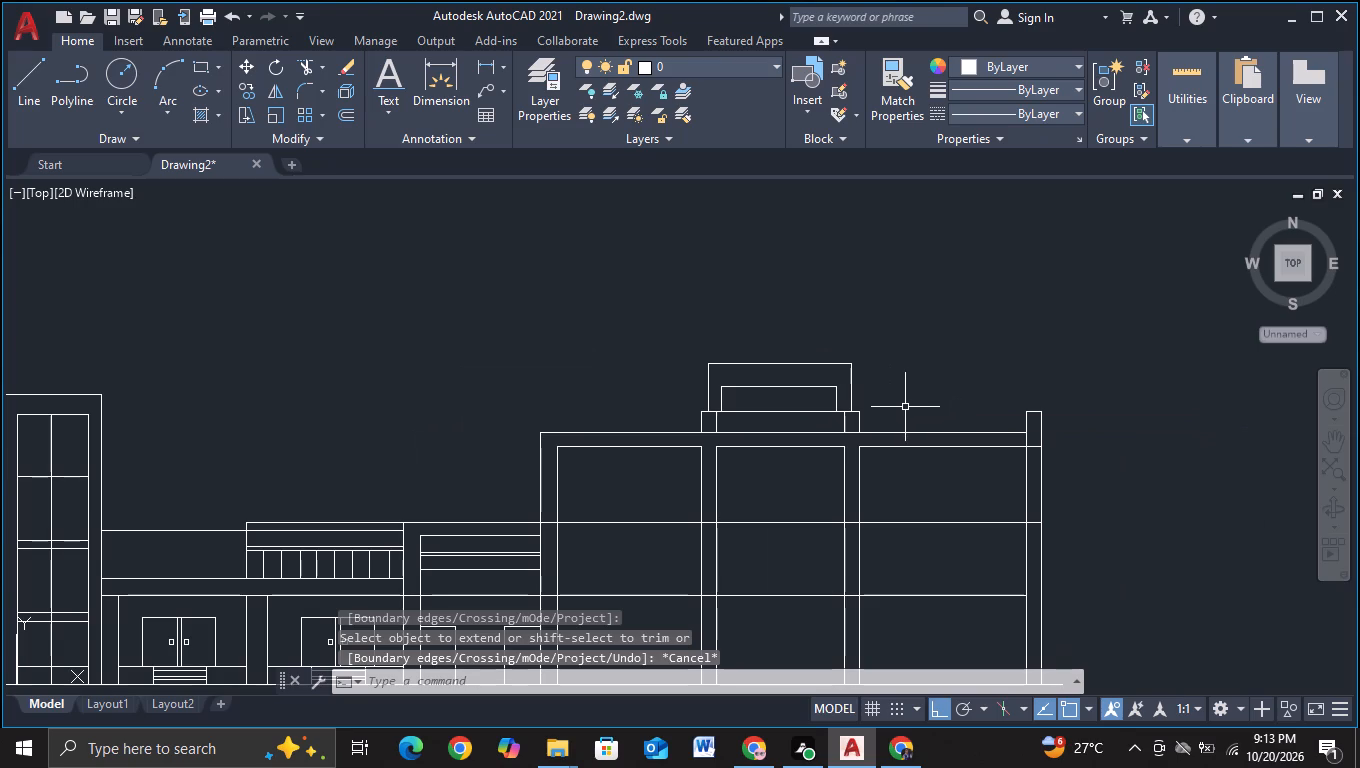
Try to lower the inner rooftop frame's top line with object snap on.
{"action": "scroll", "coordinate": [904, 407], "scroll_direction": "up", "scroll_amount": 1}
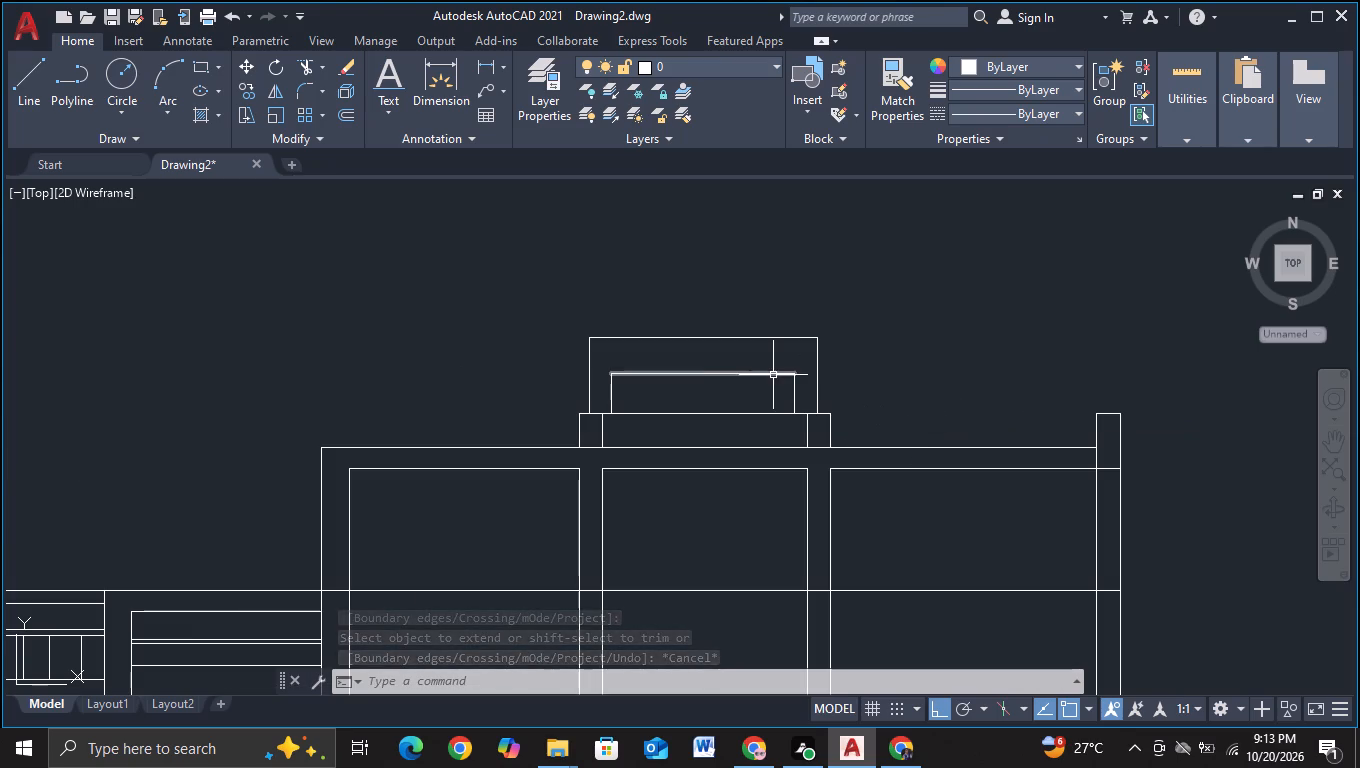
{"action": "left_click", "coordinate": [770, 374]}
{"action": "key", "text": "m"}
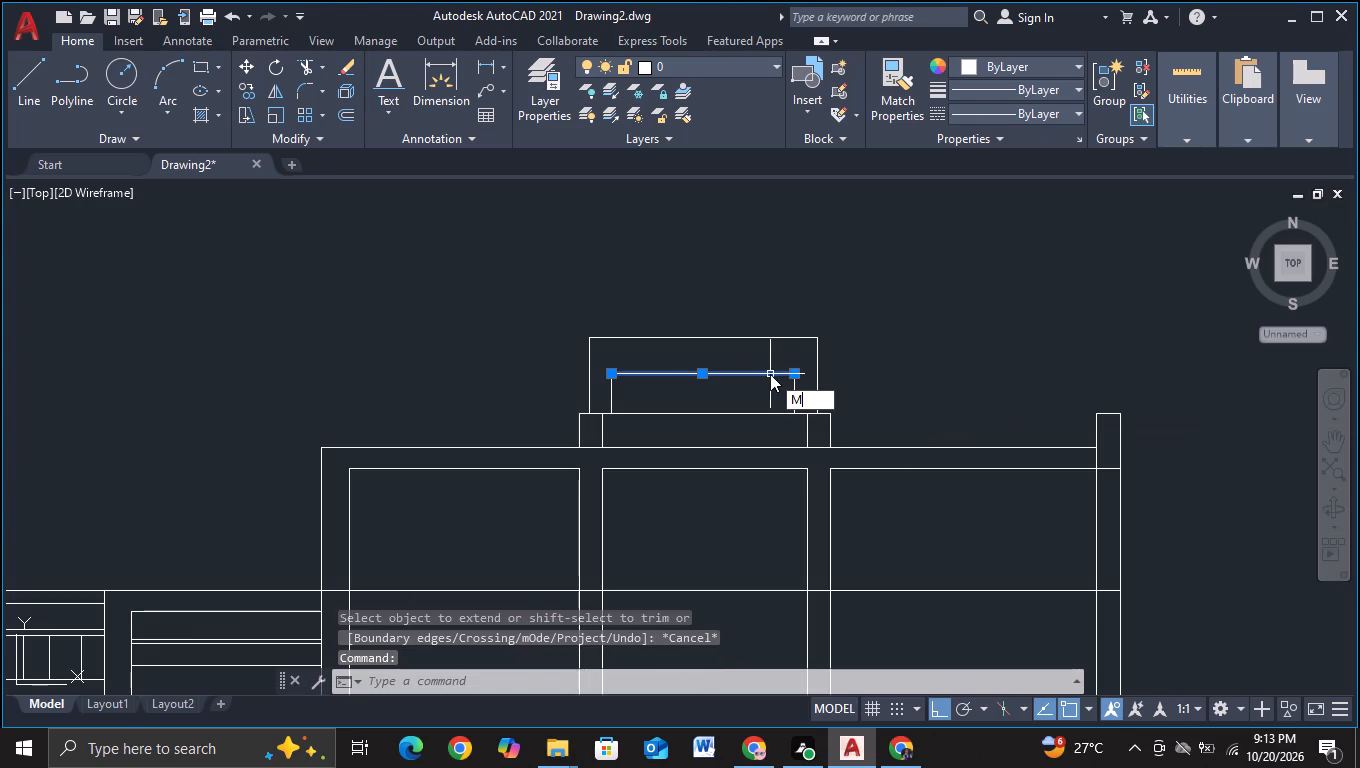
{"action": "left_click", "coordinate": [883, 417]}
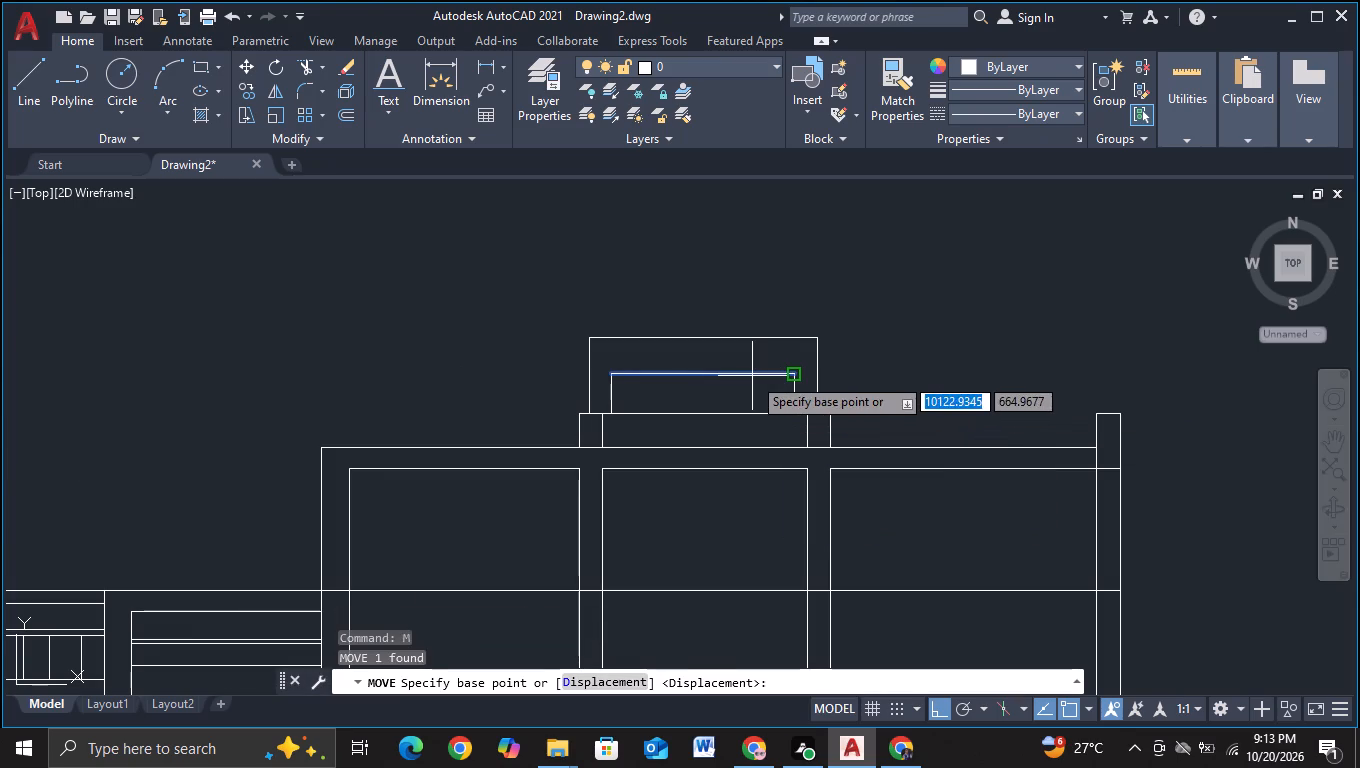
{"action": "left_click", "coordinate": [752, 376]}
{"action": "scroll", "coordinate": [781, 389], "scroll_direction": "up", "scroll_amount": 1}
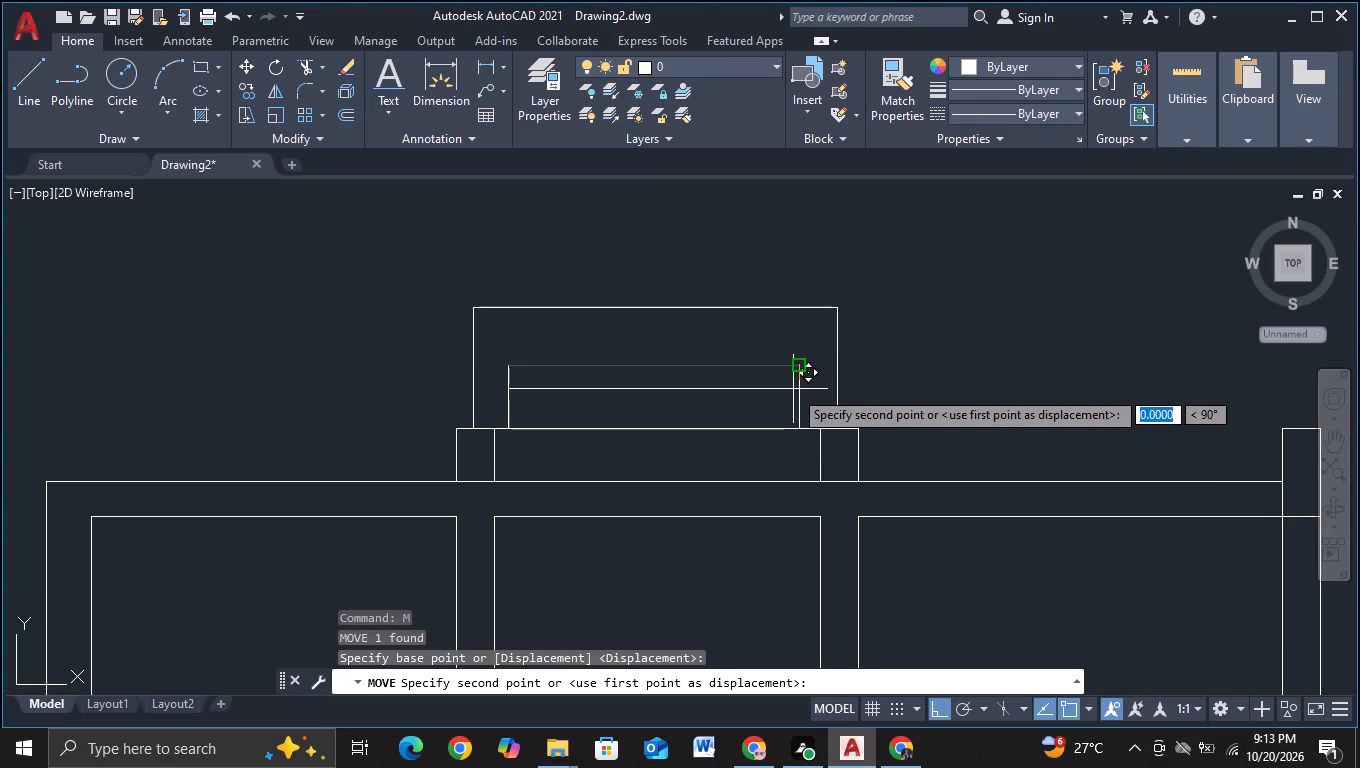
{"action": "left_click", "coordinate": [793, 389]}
Move the inner rooftop frame's top line straight down a little below its verticals' upper ends, with object snap off.
{"action": "left_click", "coordinate": [759, 365]}
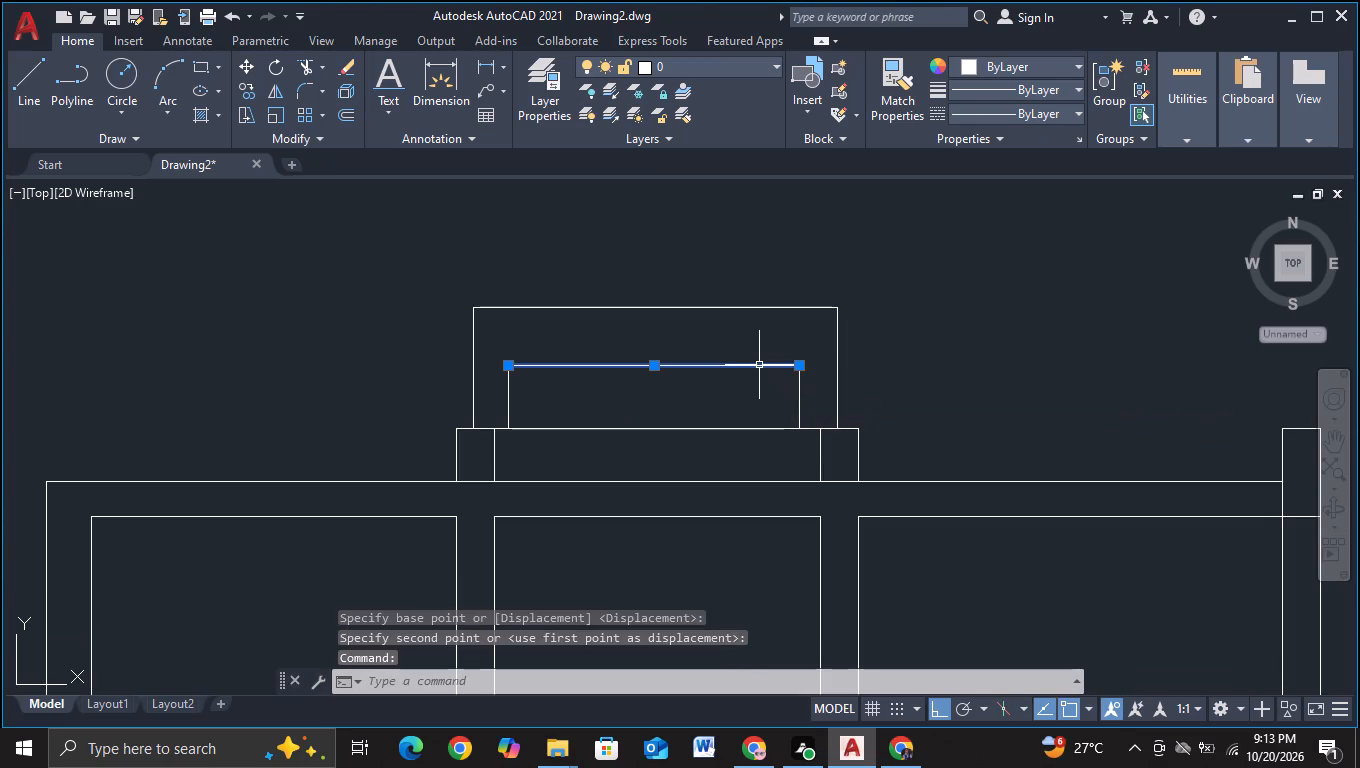
{"action": "key", "text": "m"}
{"action": "left_click", "coordinate": [830, 413]}
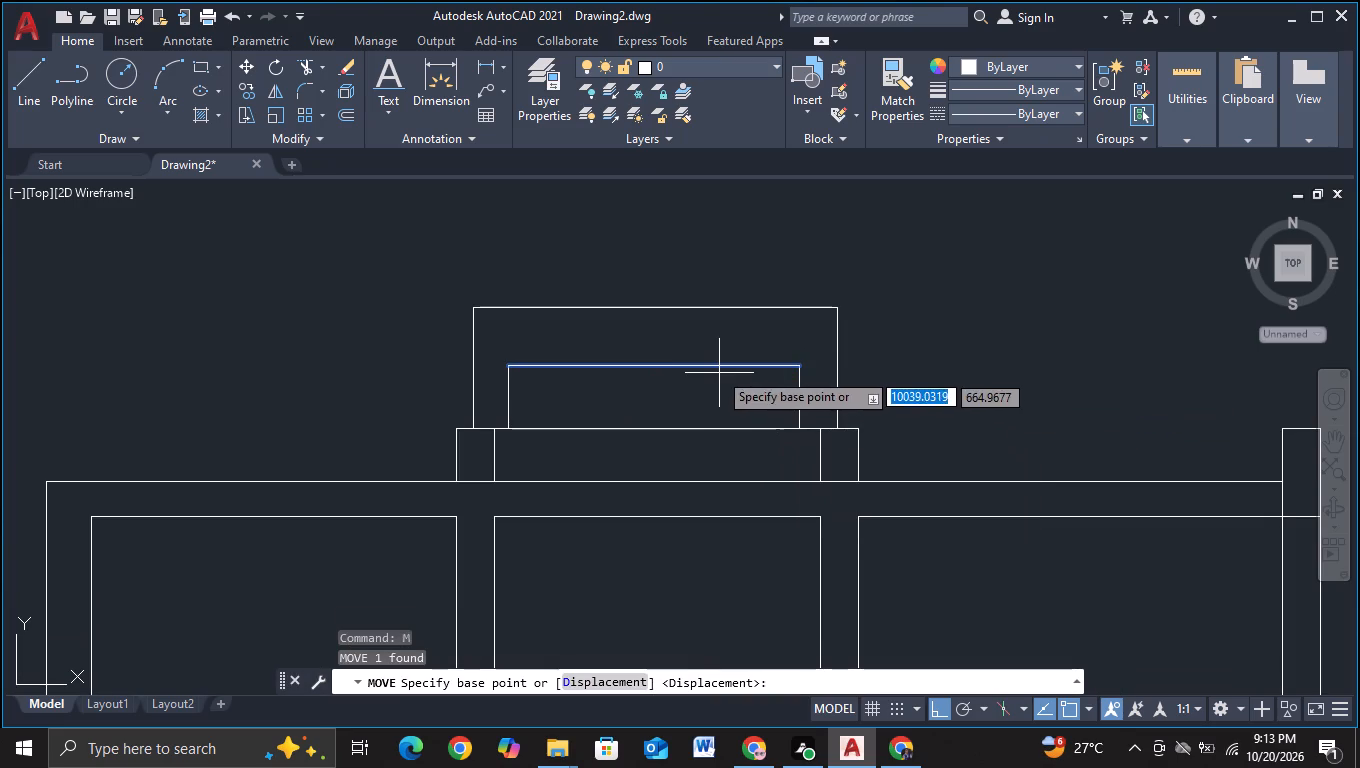
{"action": "left_click", "coordinate": [718, 370]}
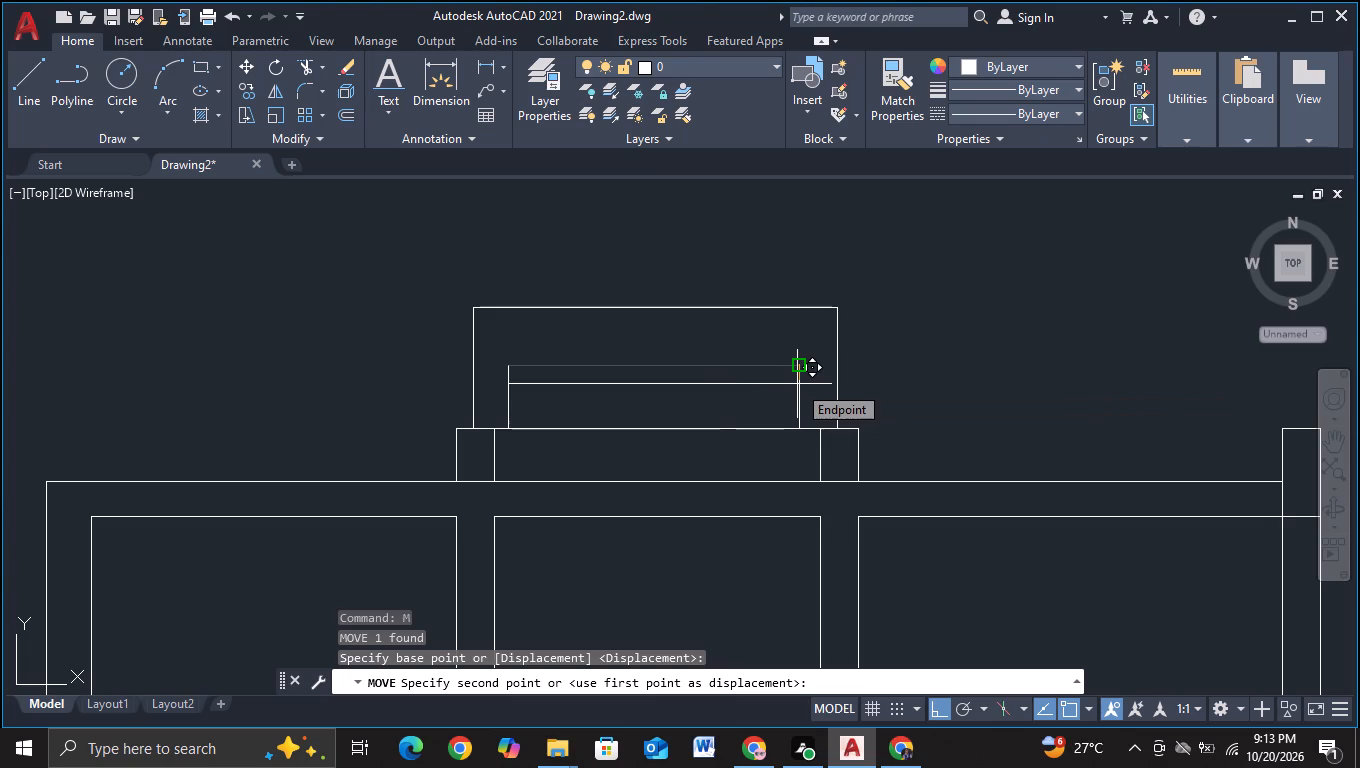
{"action": "key", "text": "F3"}
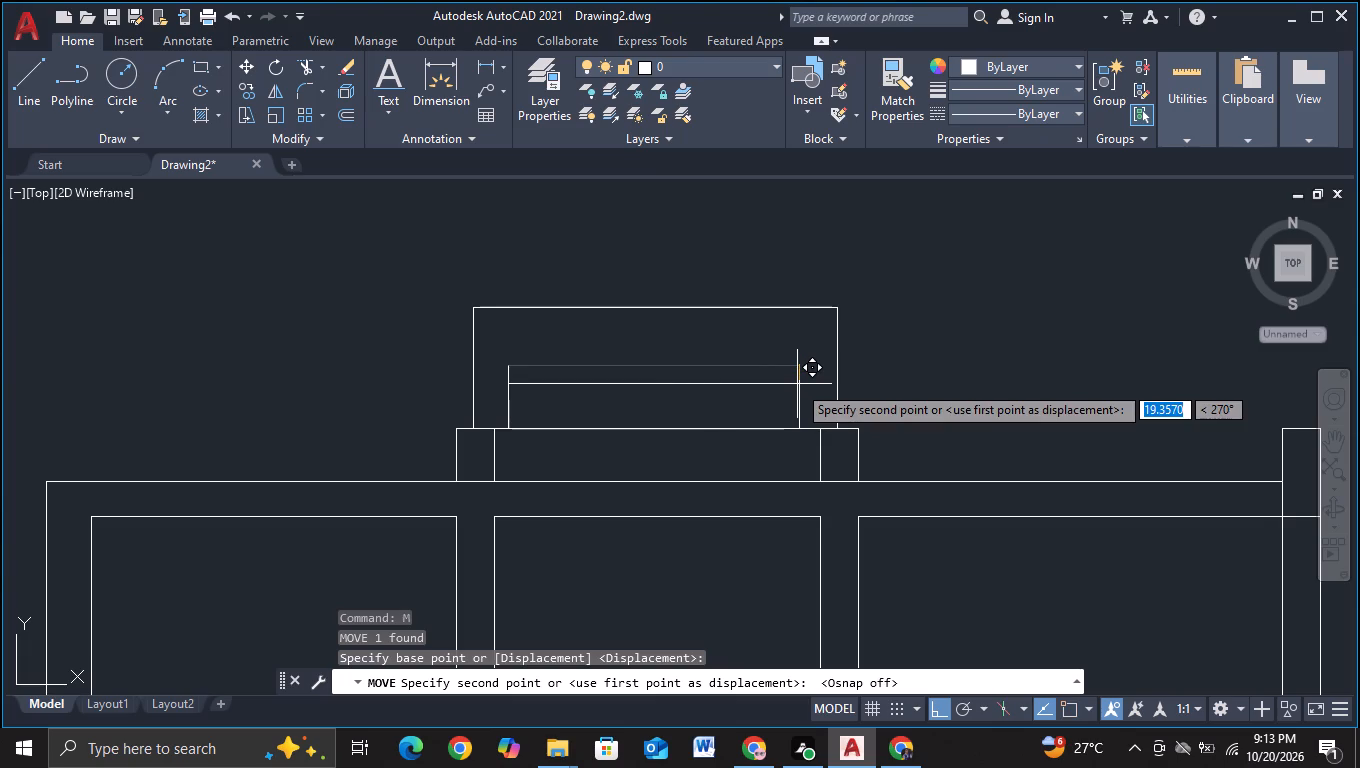
{"action": "scroll", "coordinate": [797, 384], "scroll_direction": "up", "scroll_amount": 1}
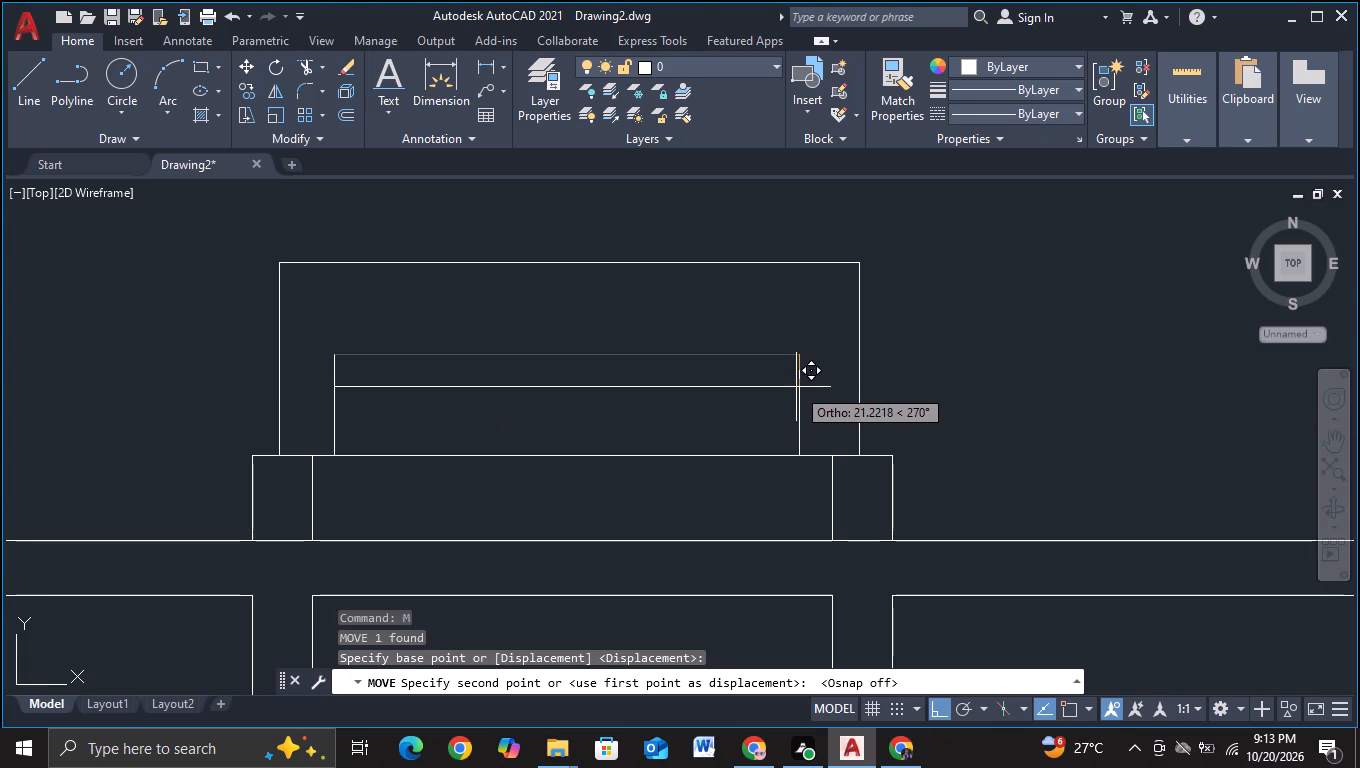
{"action": "left_click", "coordinate": [797, 381]}
{"action": "key", "text": "Escape"}
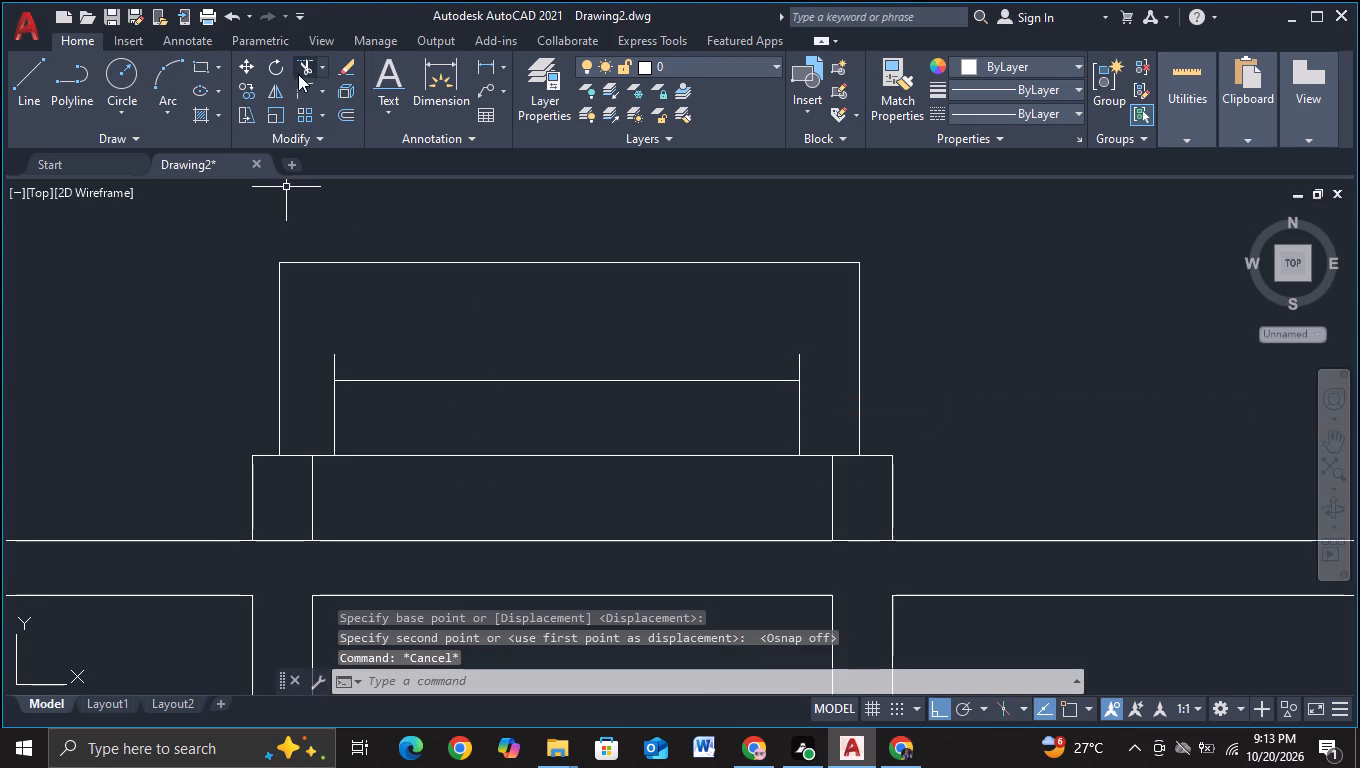
Trim both inner-frame verticals where they rise above the frame's top line.
{"action": "left_click", "coordinate": [306, 57]}
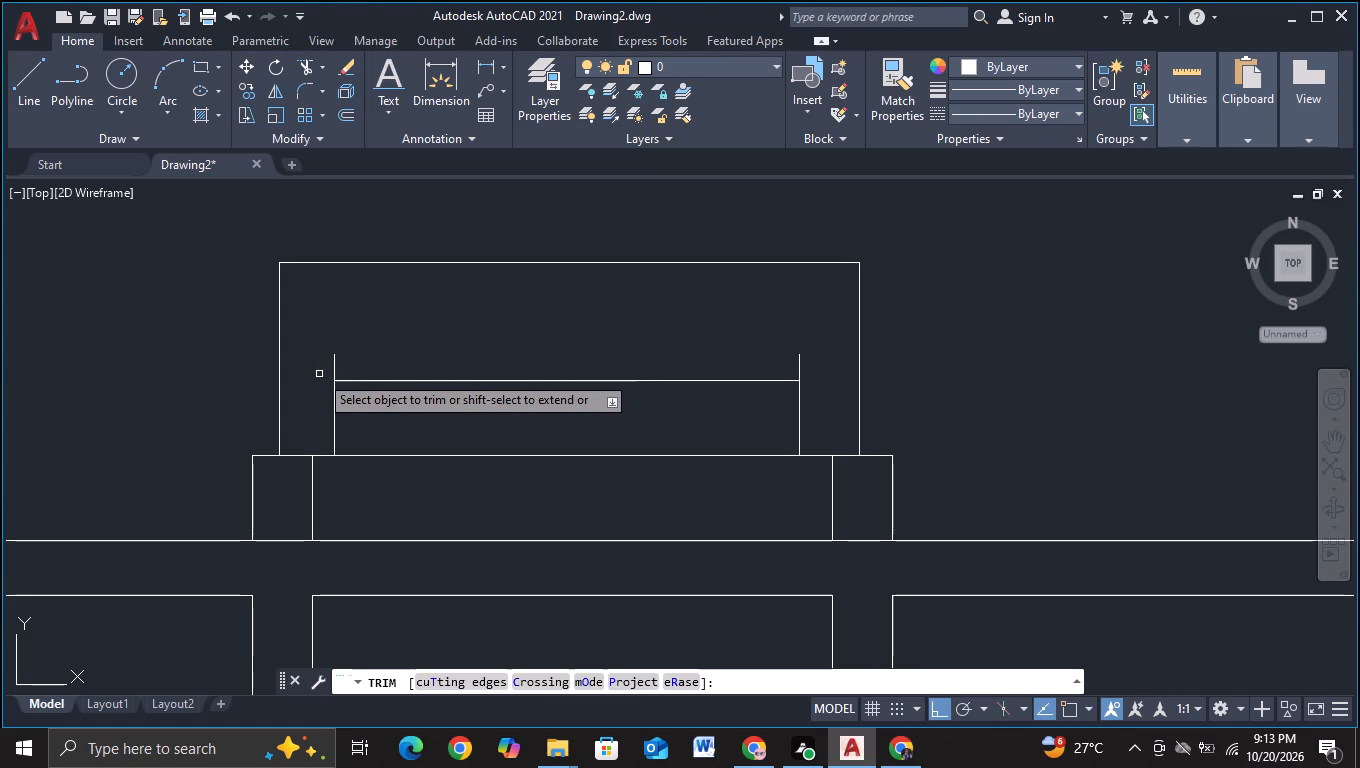
{"action": "left_click_drag", "start_coordinate": [318, 372], "coordinate": [369, 366]}
{"action": "left_click_drag", "start_coordinate": [772, 371], "coordinate": [834, 364]}
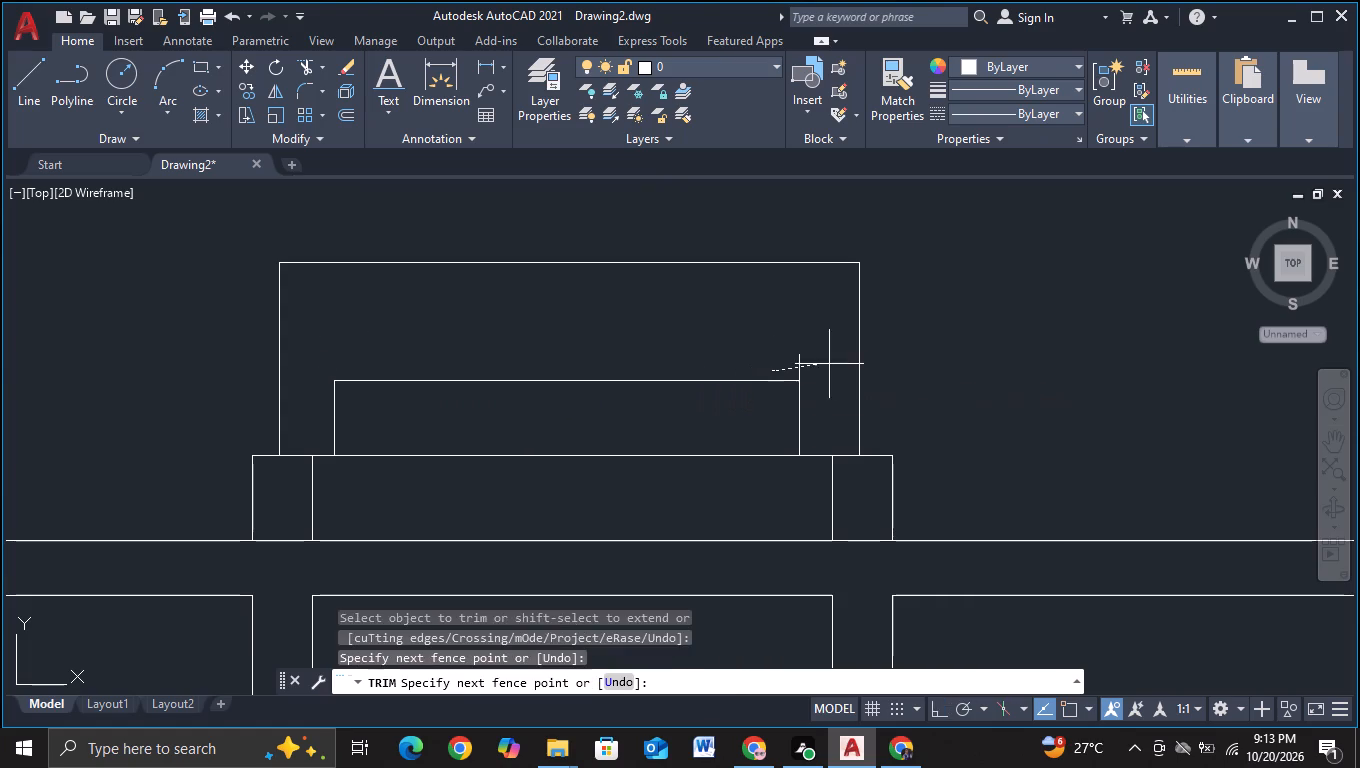
{"action": "left_click_drag", "start_coordinate": [834, 364], "coordinate": [837, 363]}
{"action": "scroll", "coordinate": [837, 363], "scroll_direction": "down", "scroll_amount": 1}
{"action": "key", "text": "Escape"}
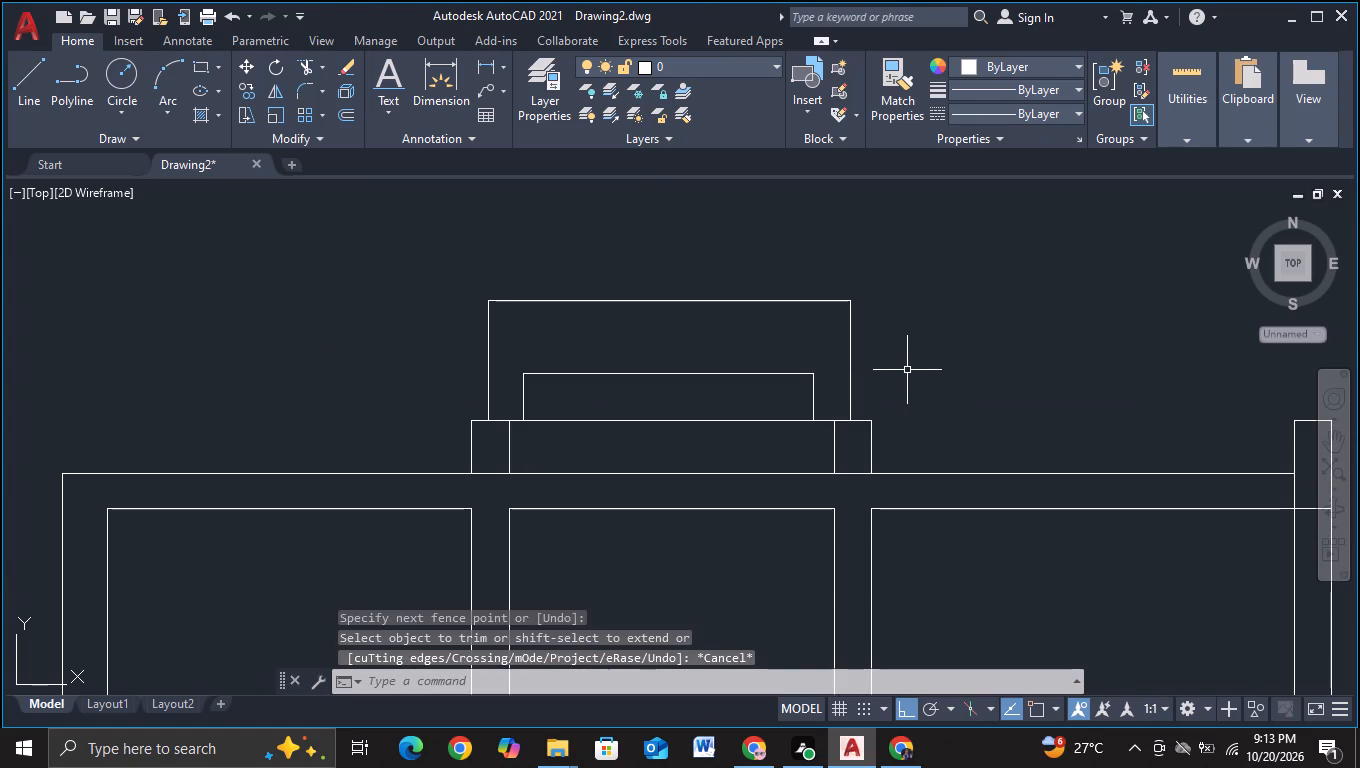
Move the three lines of the inner rooftop frame about 5 units right to centre them within the outer frame.
{"action": "scroll", "coordinate": [907, 370], "scroll_direction": "up", "scroll_amount": 1}
{"action": "key", "text": "Escape"}
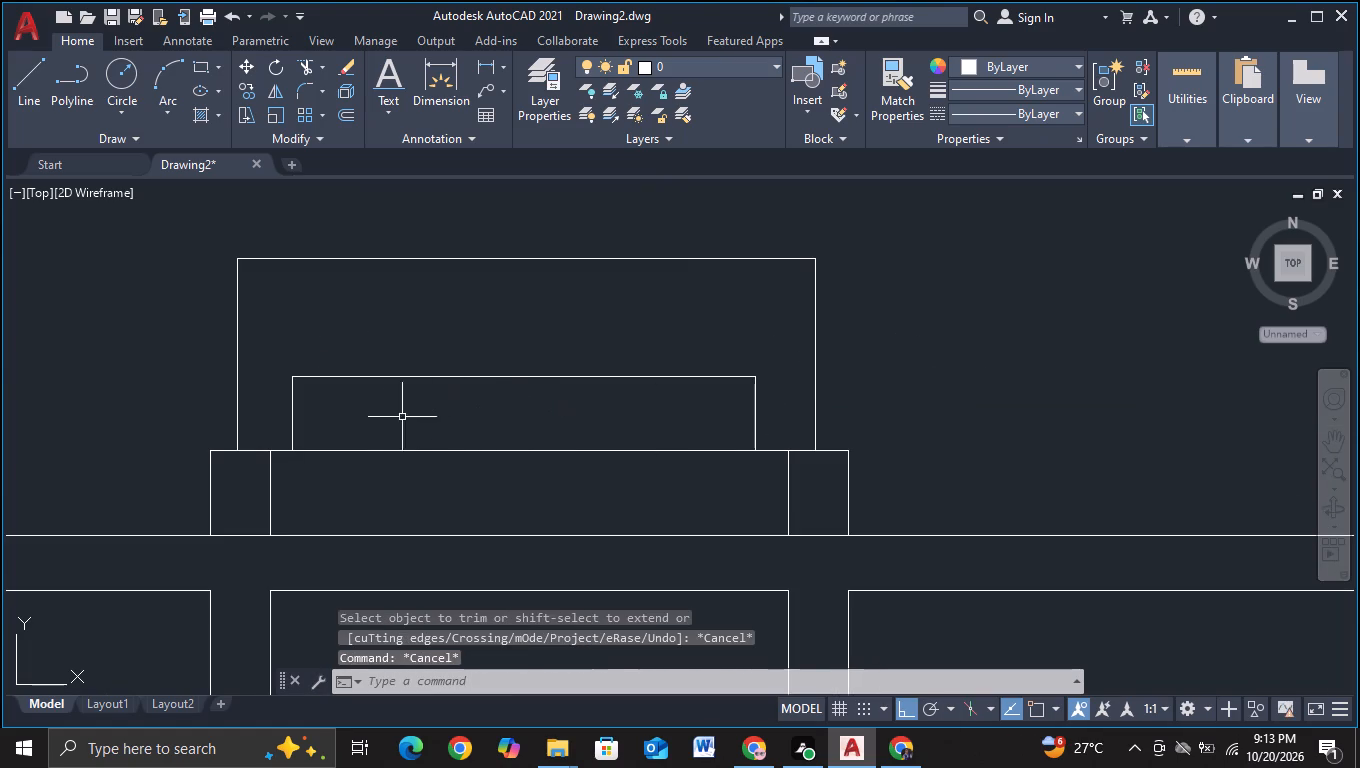
{"action": "left_click_drag", "start_coordinate": [281, 414], "coordinate": [463, 354]}
{"action": "left_click", "coordinate": [774, 356]}
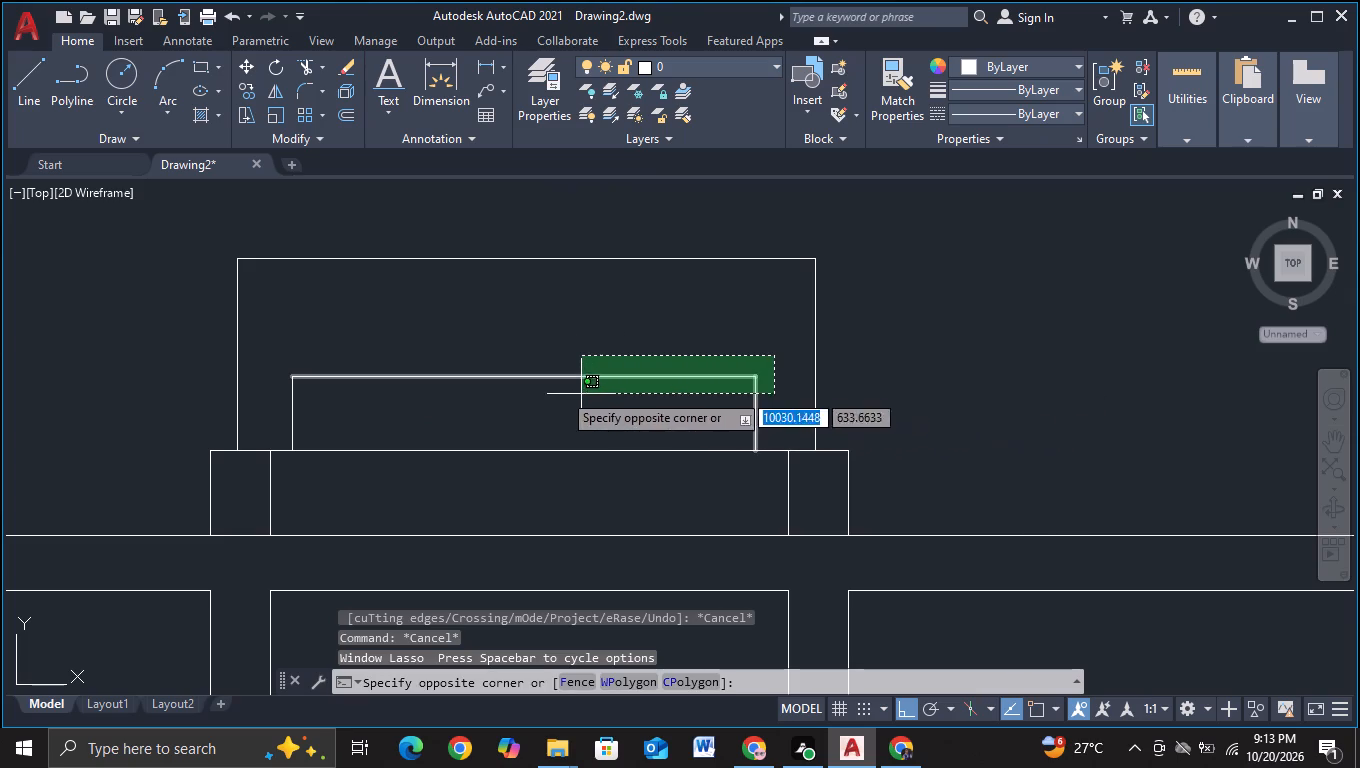
{"action": "left_click", "coordinate": [285, 409]}
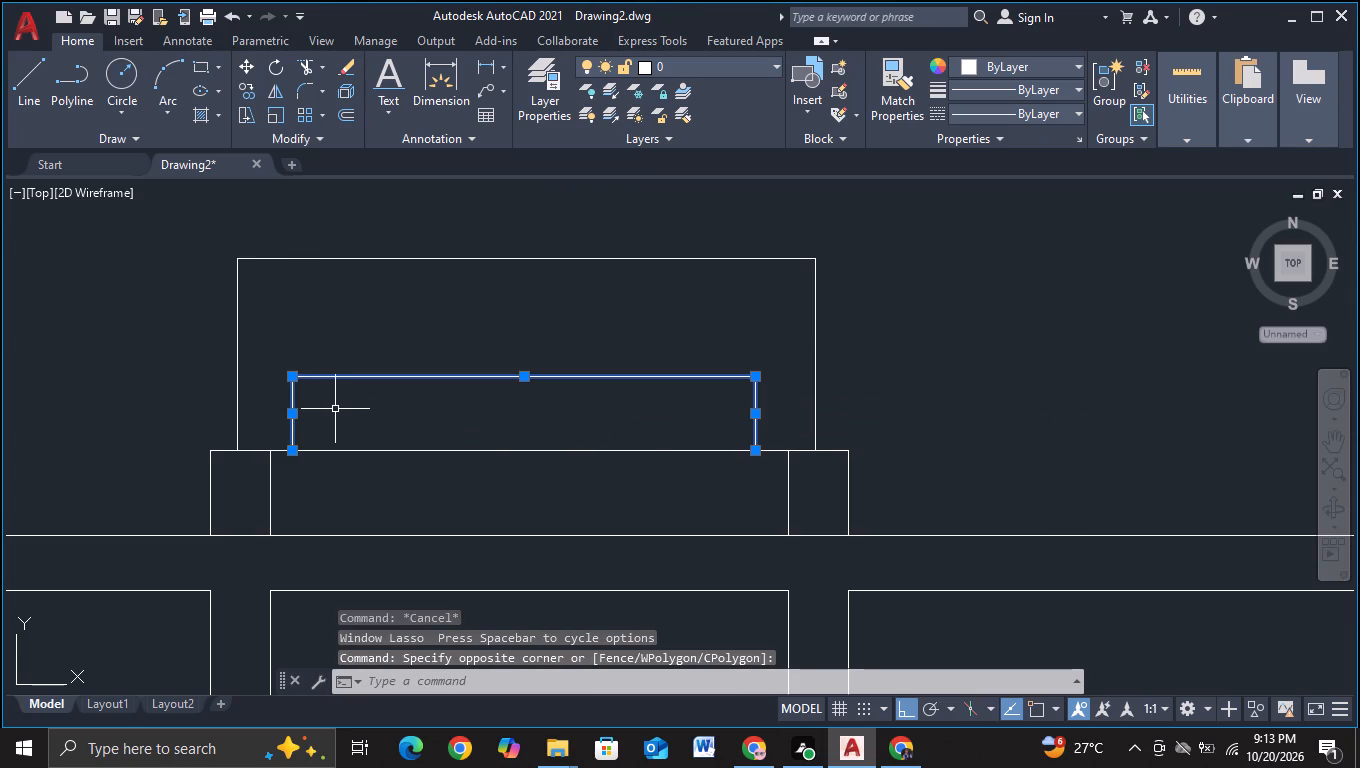
{"action": "key", "text": "m"}
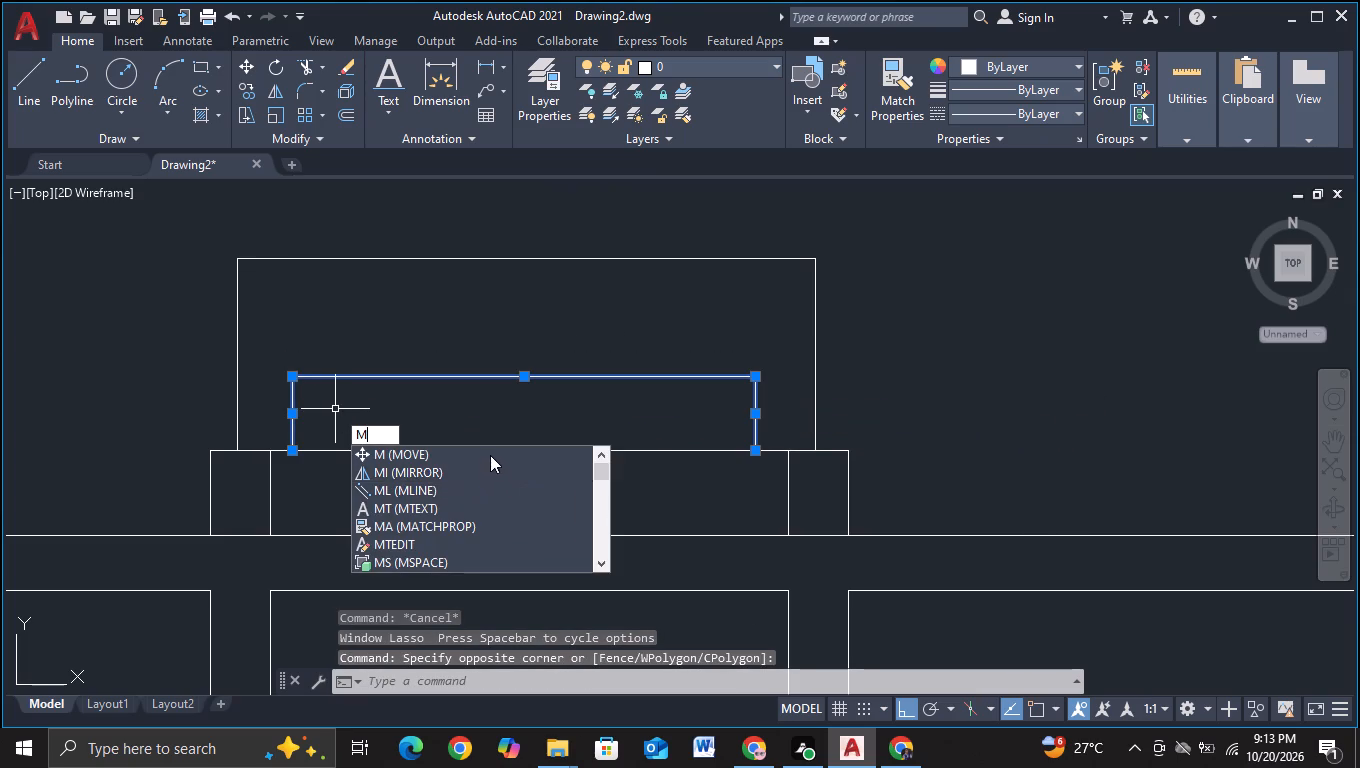
{"action": "left_click", "coordinate": [489, 455]}
{"action": "left_click", "coordinate": [460, 415]}
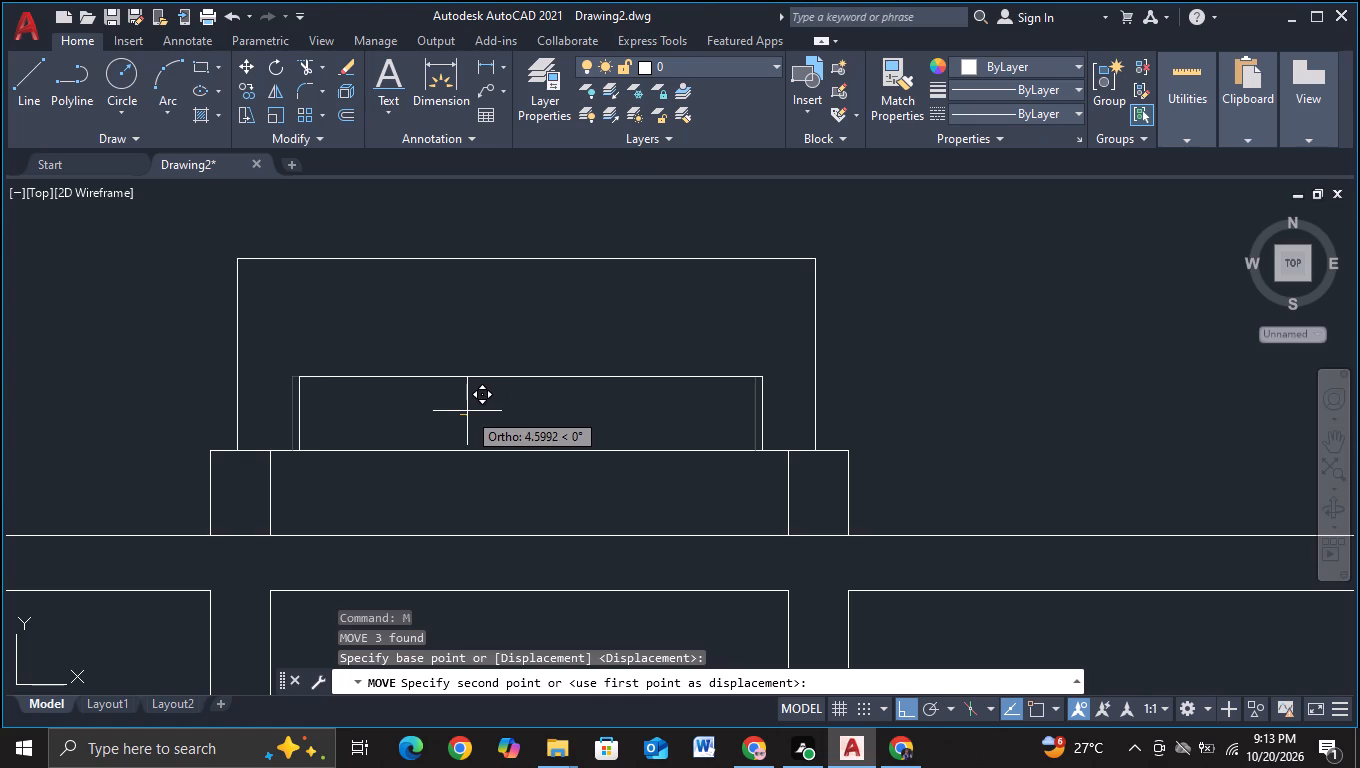
{"action": "left_click", "coordinate": [467, 411]}
Move the inner frame's top line straight up, partway toward the outer frame's top line.
{"action": "scroll", "coordinate": [798, 387], "scroll_direction": "down", "scroll_amount": 1}
{"action": "scroll", "coordinate": [933, 391], "scroll_direction": "down", "scroll_amount": 1}
{"action": "middle_click_drag", "start_coordinate": [941, 403], "coordinate": [935, 339]}
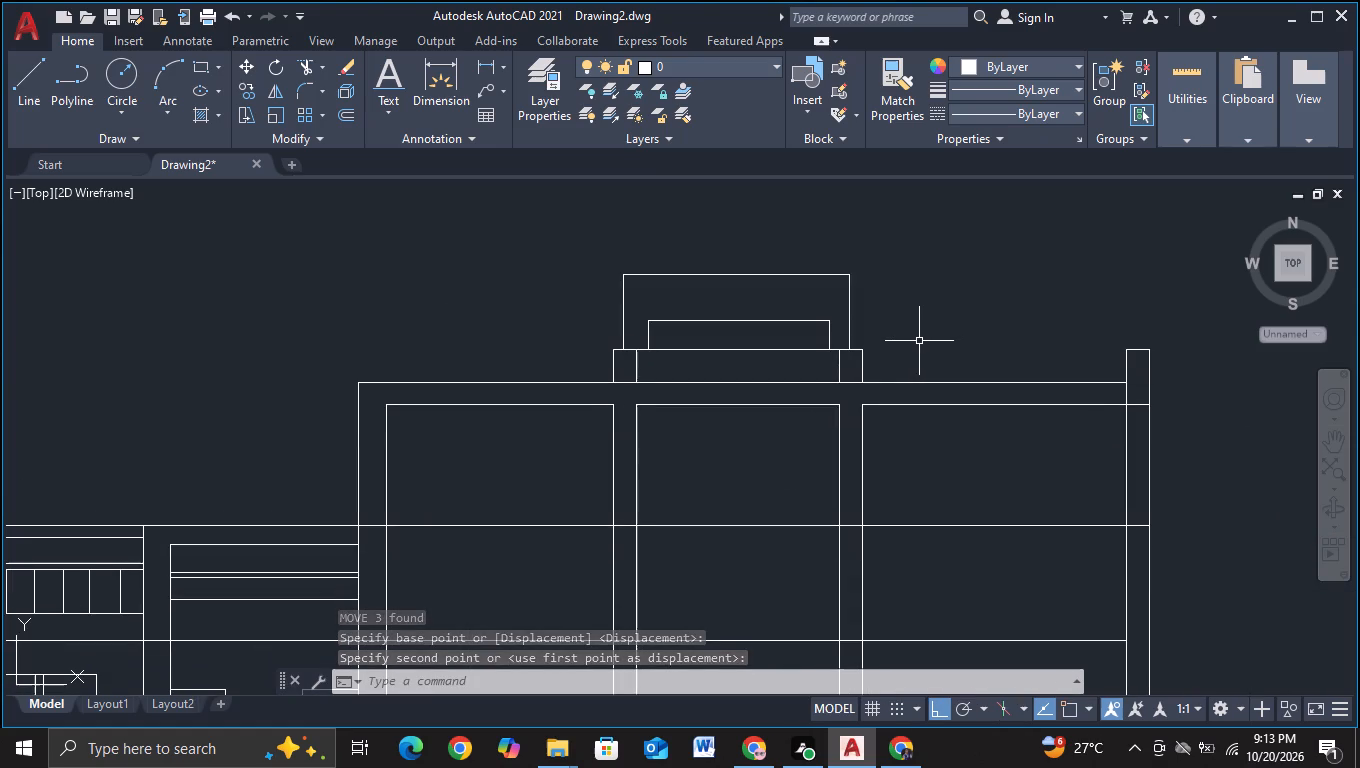
{"action": "scroll", "coordinate": [880, 331], "scroll_direction": "up", "scroll_amount": 1}
{"action": "middle_click_drag", "start_coordinate": [898, 343], "coordinate": [1013, 436]}
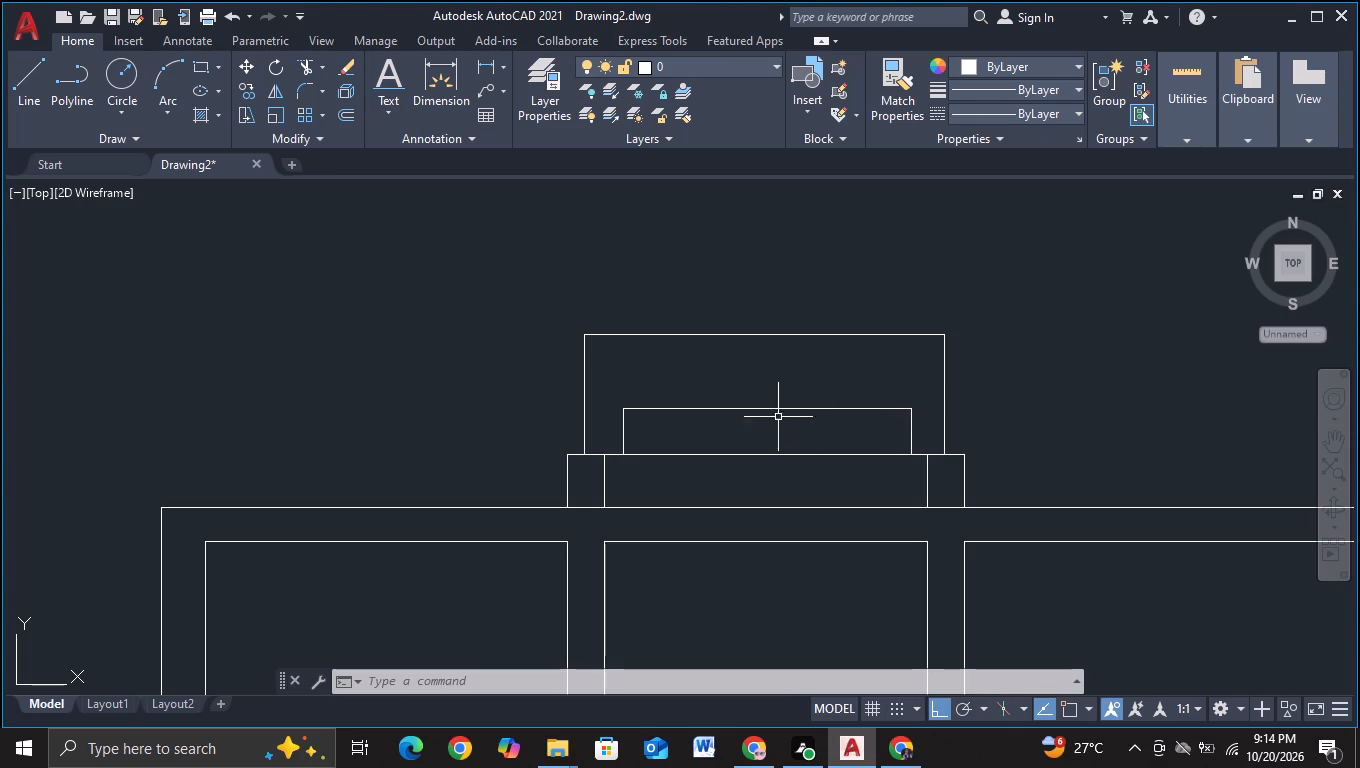
{"action": "left_click", "coordinate": [747, 409]}
{"action": "key", "text": "m"}
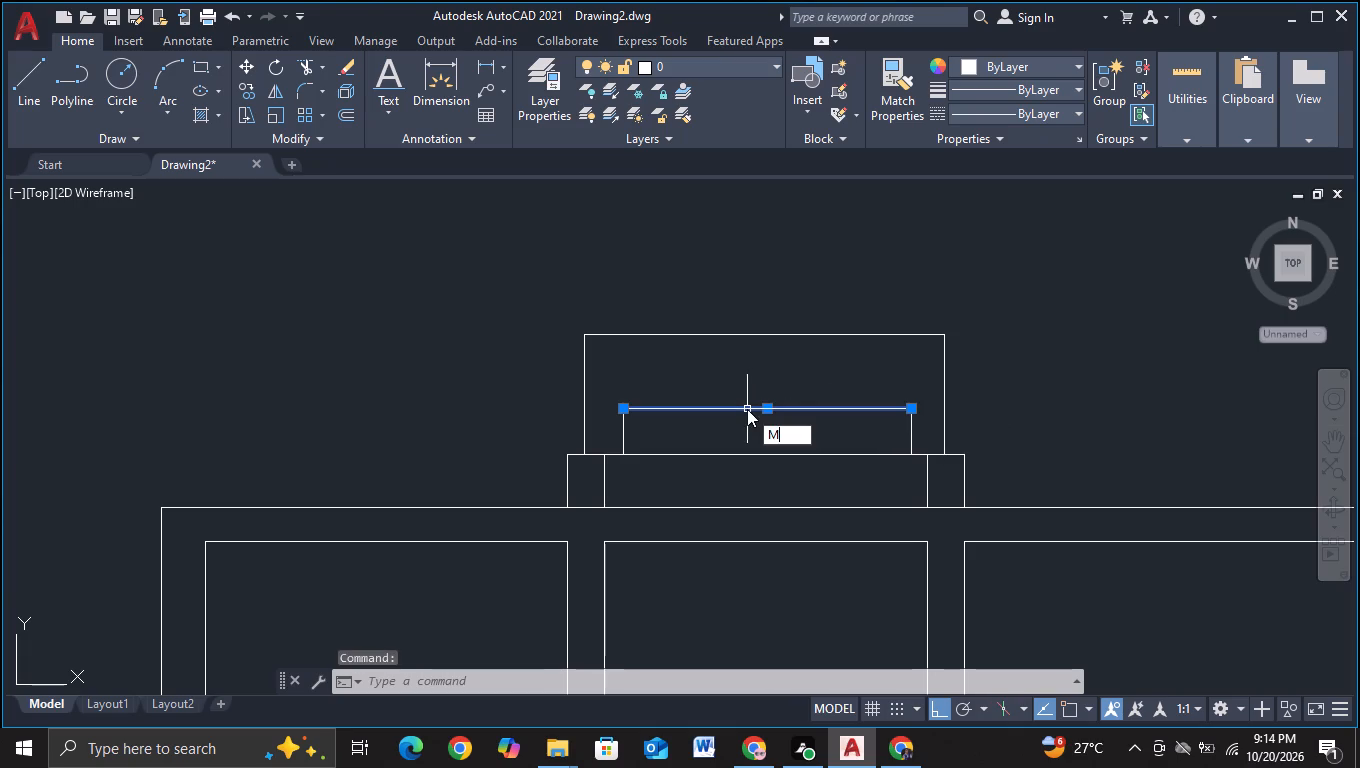
{"action": "left_click", "coordinate": [819, 454]}
{"action": "left_click", "coordinate": [762, 412]}
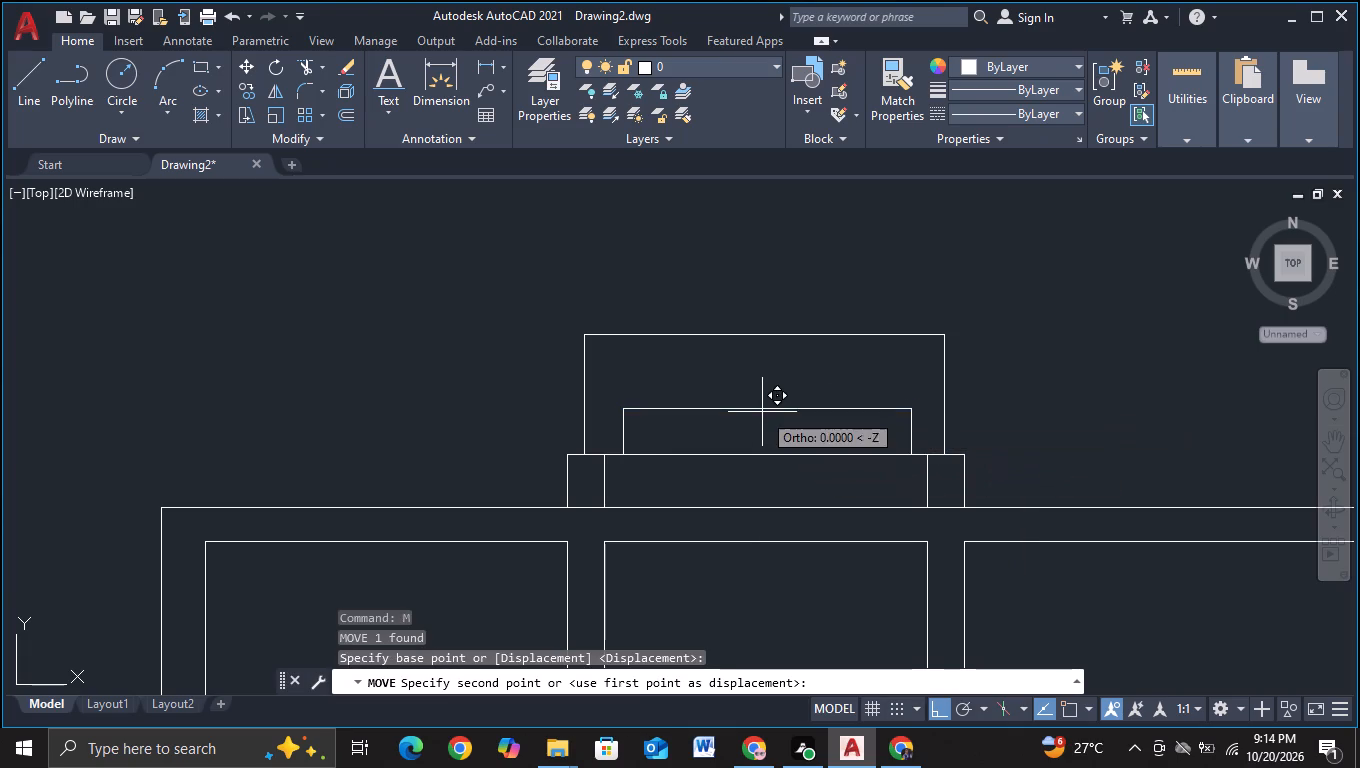
{"action": "left_click", "coordinate": [754, 383]}
{"action": "key", "text": "Escape"}
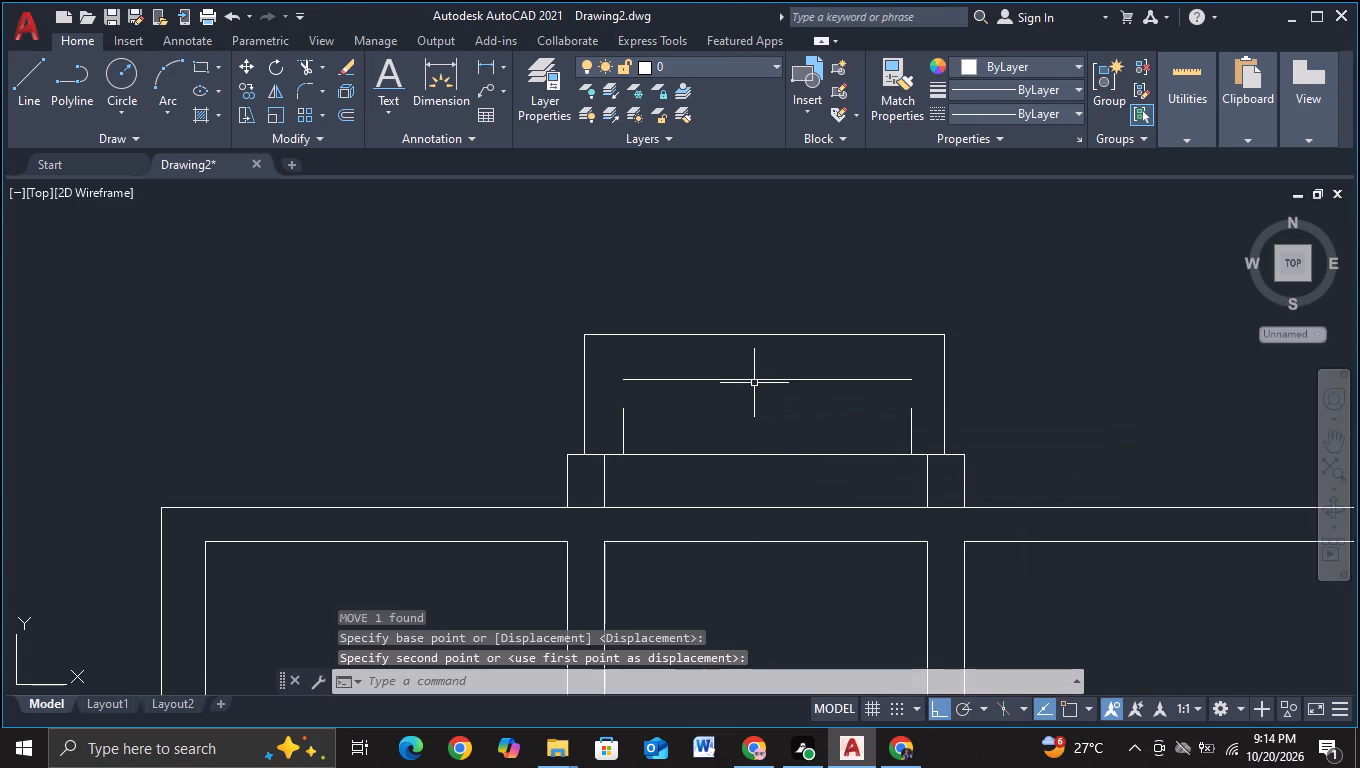
Extend both inner rooftop frame verticals toward the frame's raised top line with a fence selection across them.
{"action": "key", "text": "e"}
{"action": "left_click", "coordinate": [795, 449]}
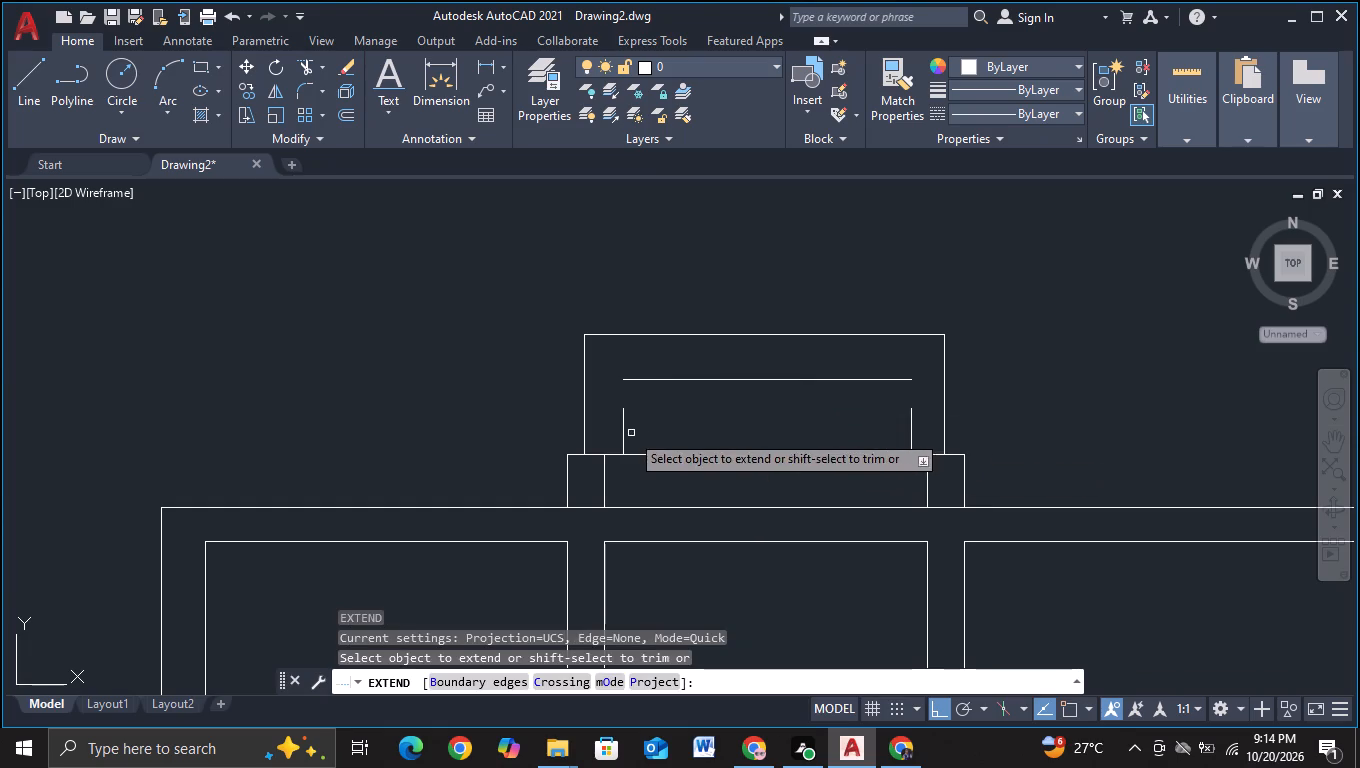
{"action": "left_click_drag", "start_coordinate": [606, 432], "coordinate": [814, 421]}
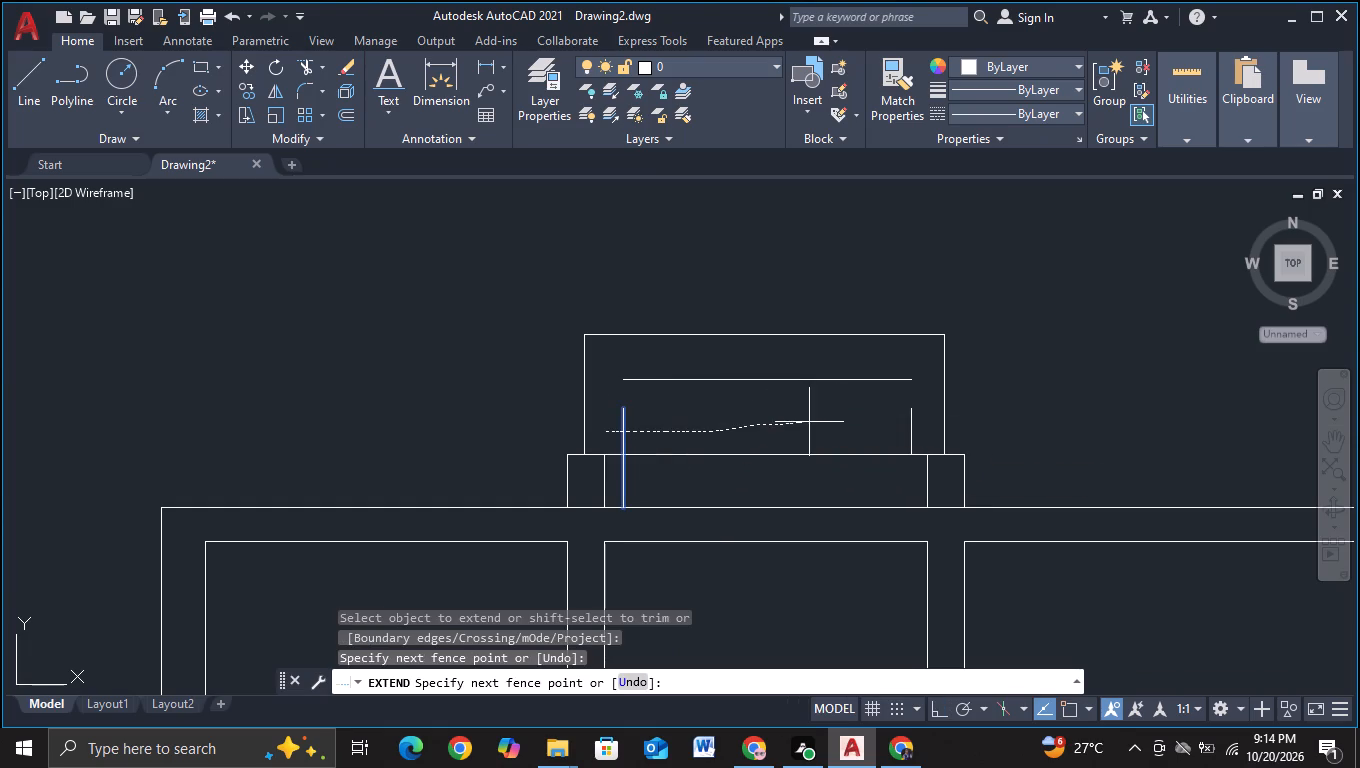
{"action": "left_click_drag", "start_coordinate": [814, 421], "coordinate": [931, 421]}
{"action": "key", "text": "Escape"}
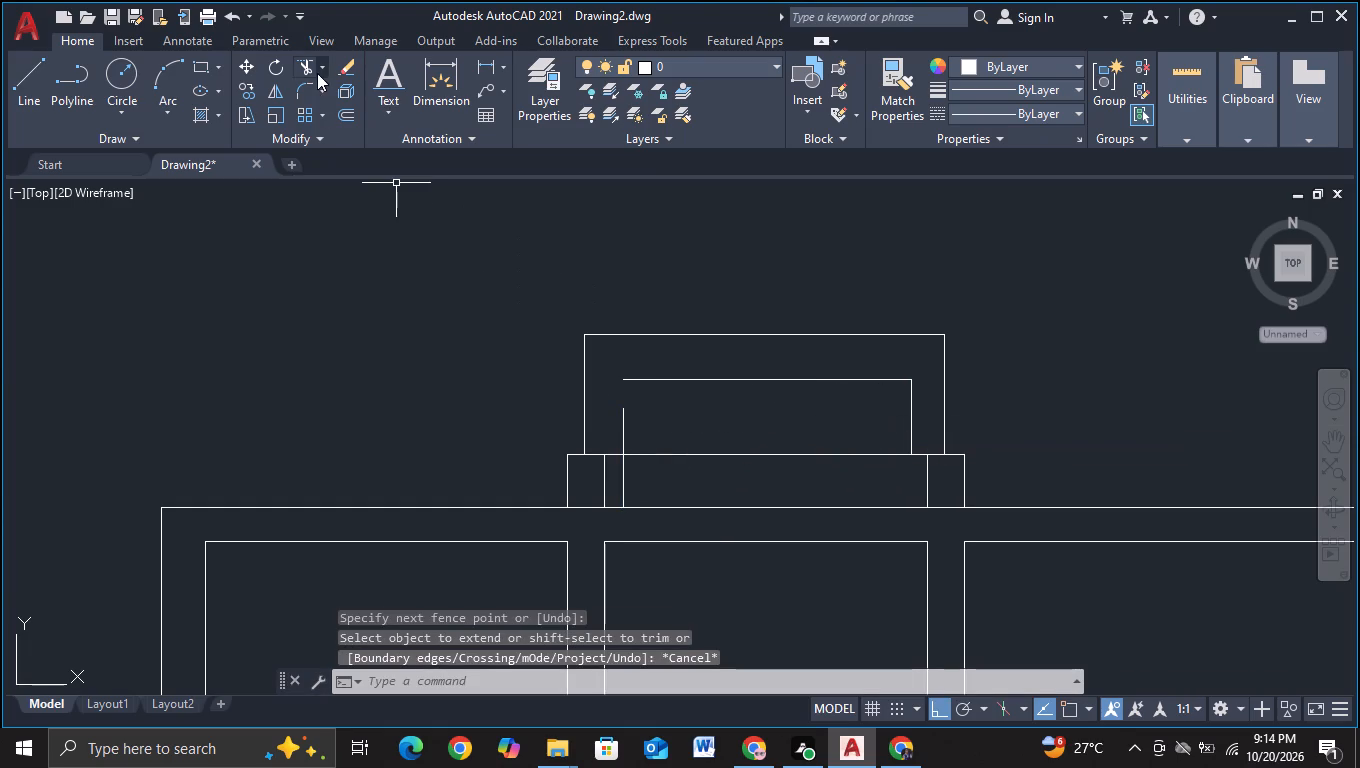
Trim the inner rooftop frame's left vertical where it runs below the frame's base line.
{"action": "left_click", "coordinate": [310, 69]}
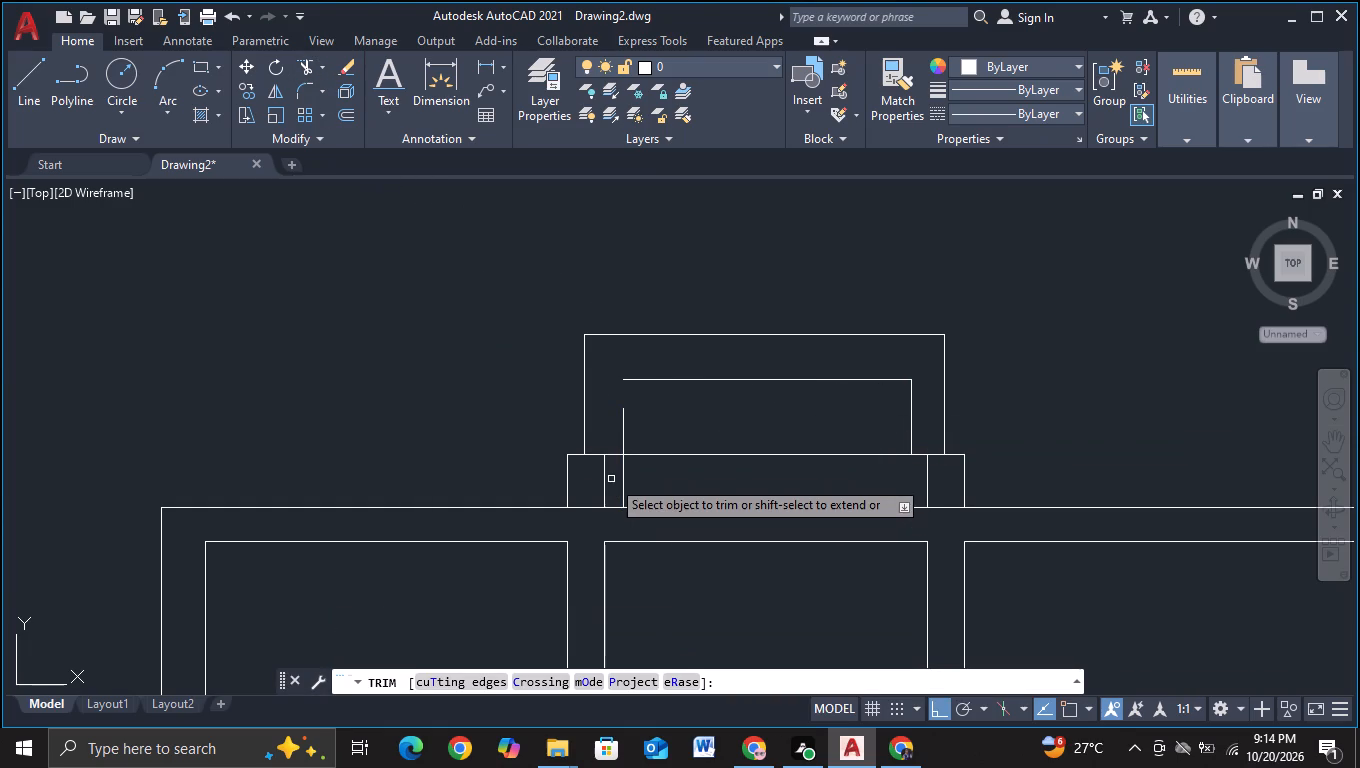
{"action": "left_click", "coordinate": [623, 476]}
{"action": "key", "text": "Escape"}
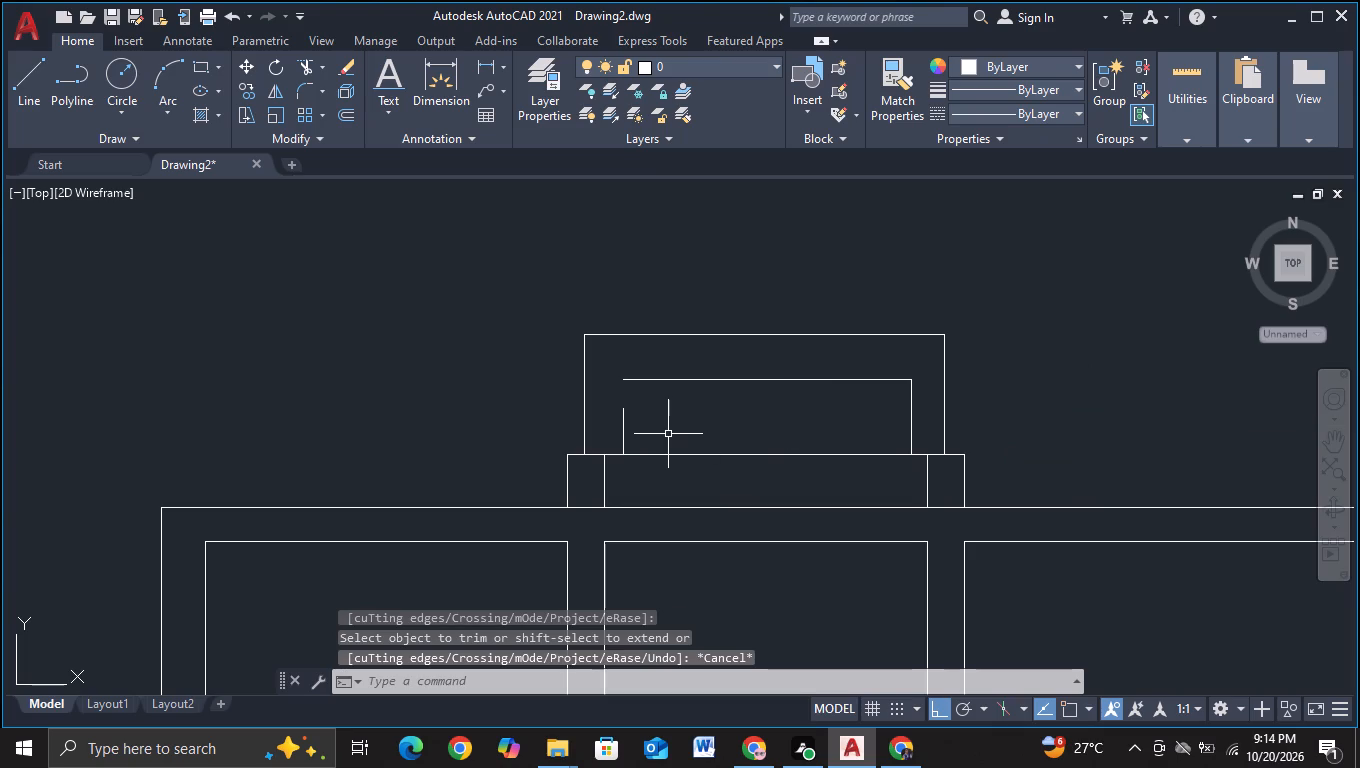
Extend the inner rooftop frame's left vertical up to the frame's top line.
{"action": "key", "text": "e"}
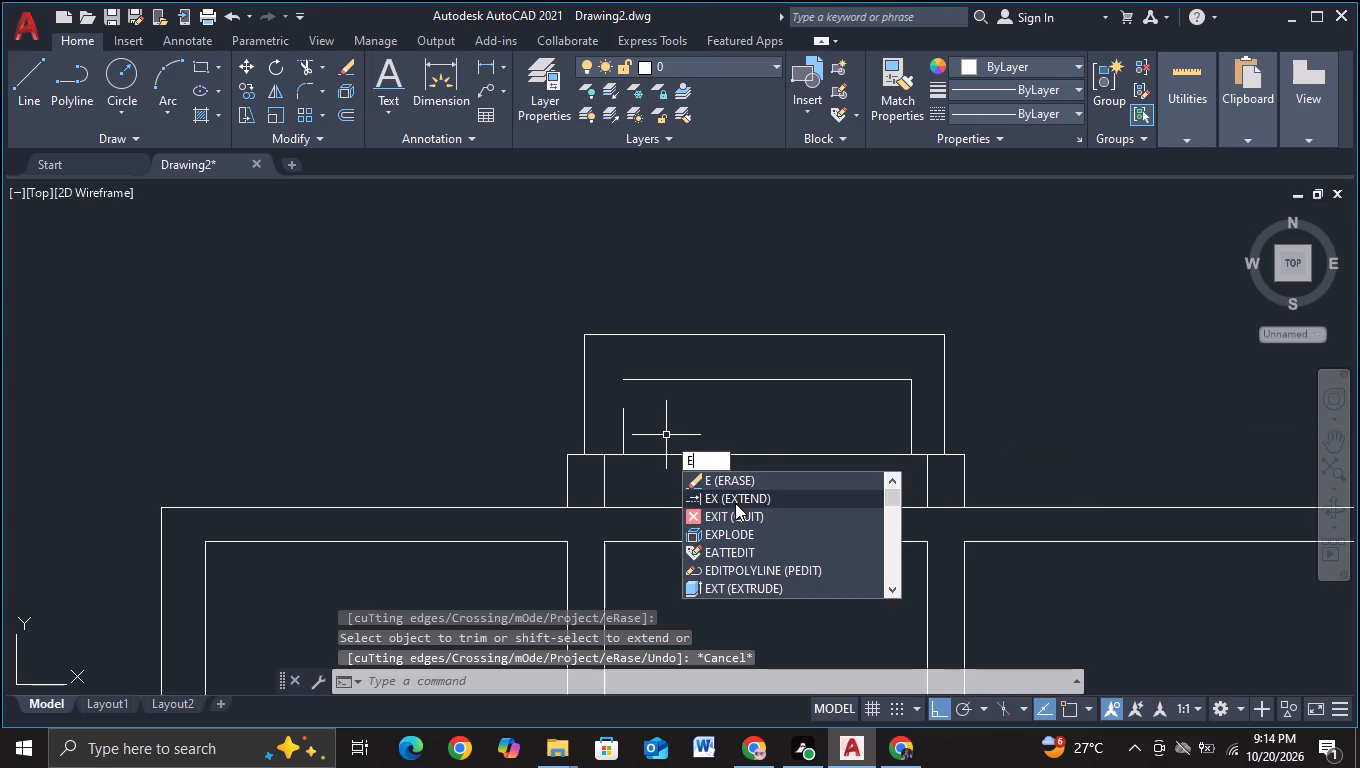
{"action": "left_click", "coordinate": [735, 503]}
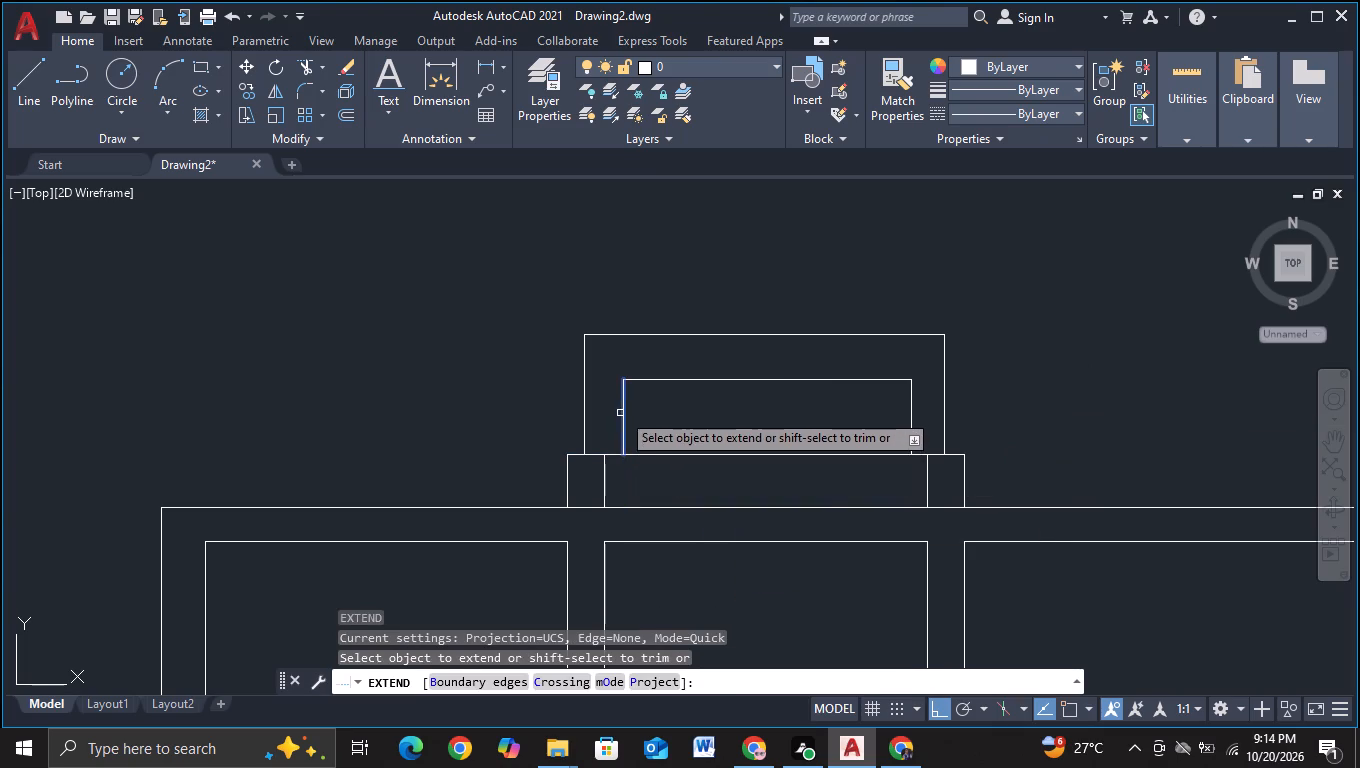
{"action": "left_click", "coordinate": [622, 410]}
{"action": "scroll", "coordinate": [987, 382], "scroll_direction": "down", "scroll_amount": 1}
{"action": "key", "text": "Escape"}
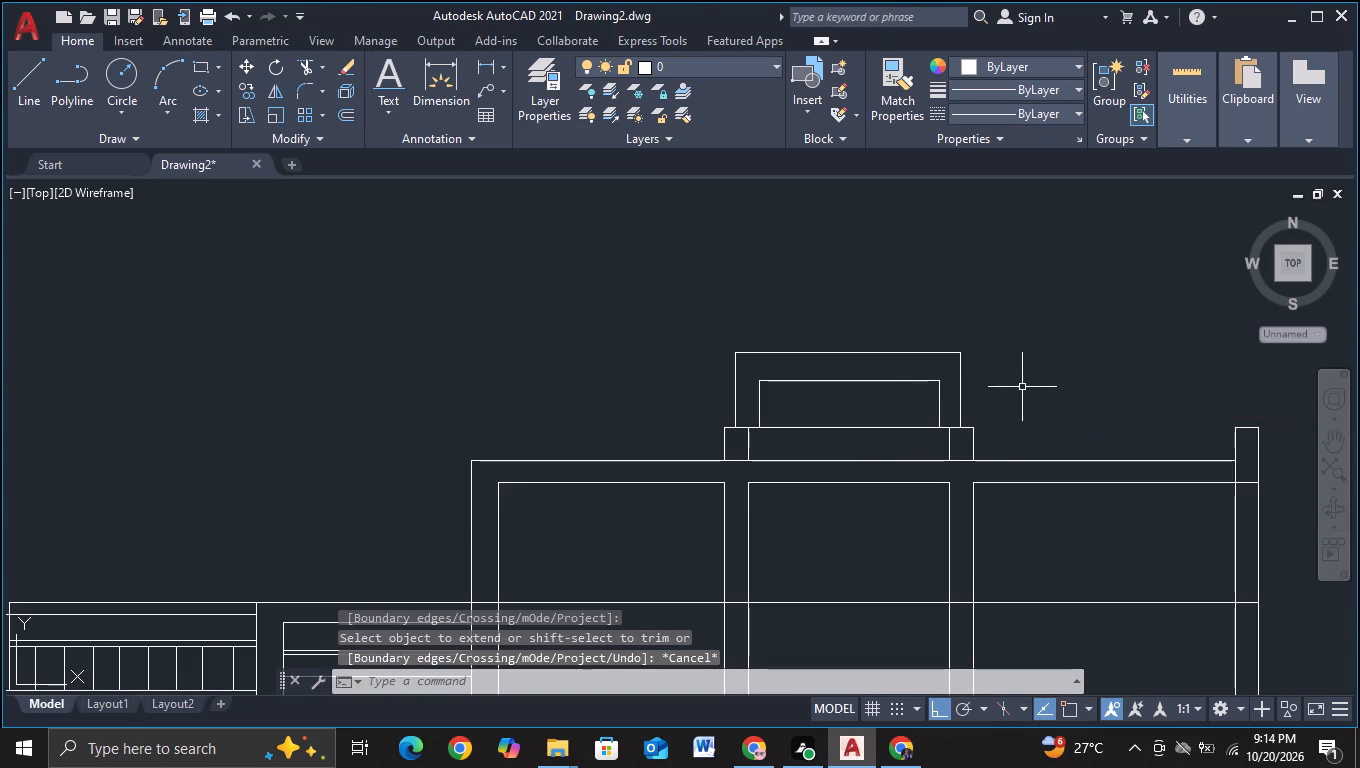
{"action": "key", "text": "Escape"}
With object snap on, draw an outline from the end pillar's top-left corner up about 126 units, right about 560 units, and a short way down.
{"action": "scroll", "coordinate": [1030, 384], "scroll_direction": "down", "scroll_amount": 1}
{"action": "middle_click_drag", "start_coordinate": [1038, 390], "coordinate": [946, 332]}
{"action": "middle_click_drag", "start_coordinate": [975, 346], "coordinate": [966, 321]}
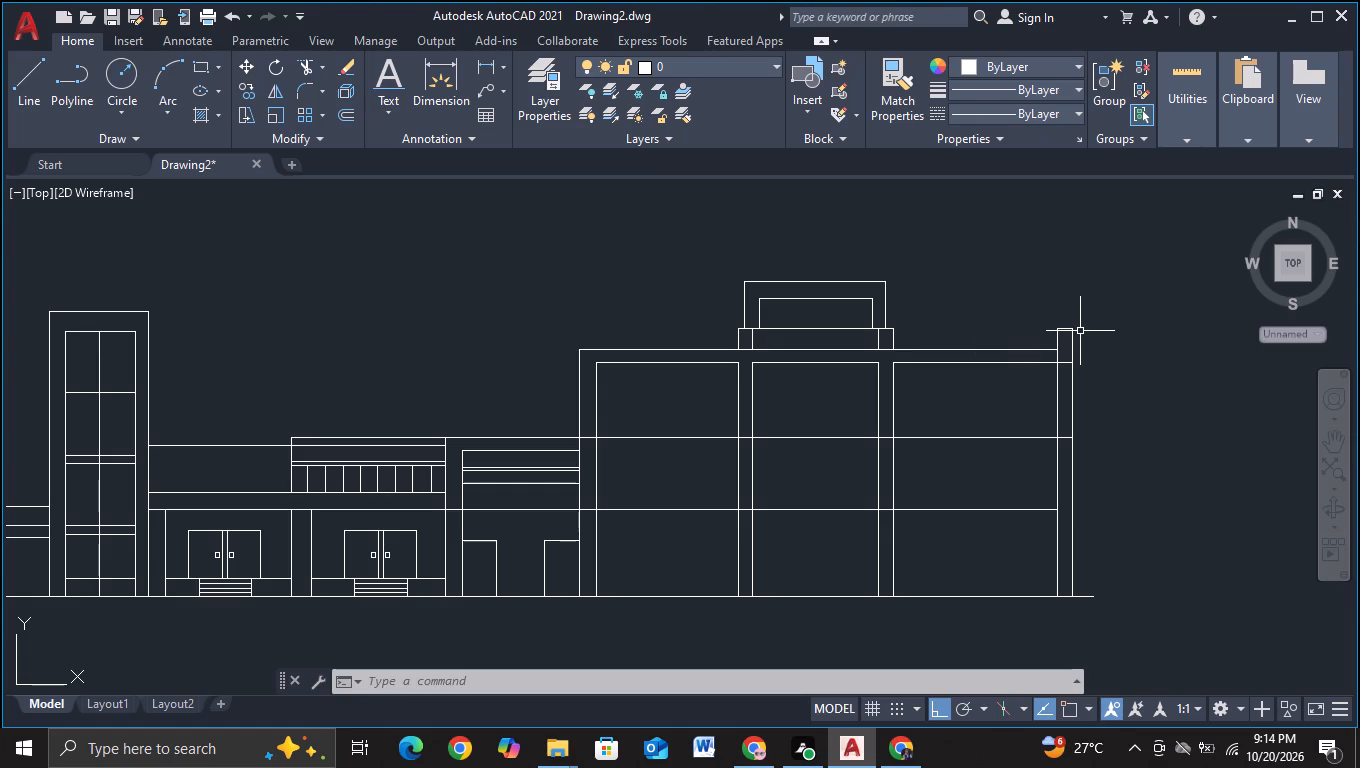
{"action": "left_click_drag", "start_coordinate": [35, 106], "coordinate": [72, 111]}
{"action": "middle_click_drag", "start_coordinate": [1087, 286], "coordinate": [592, 325]}
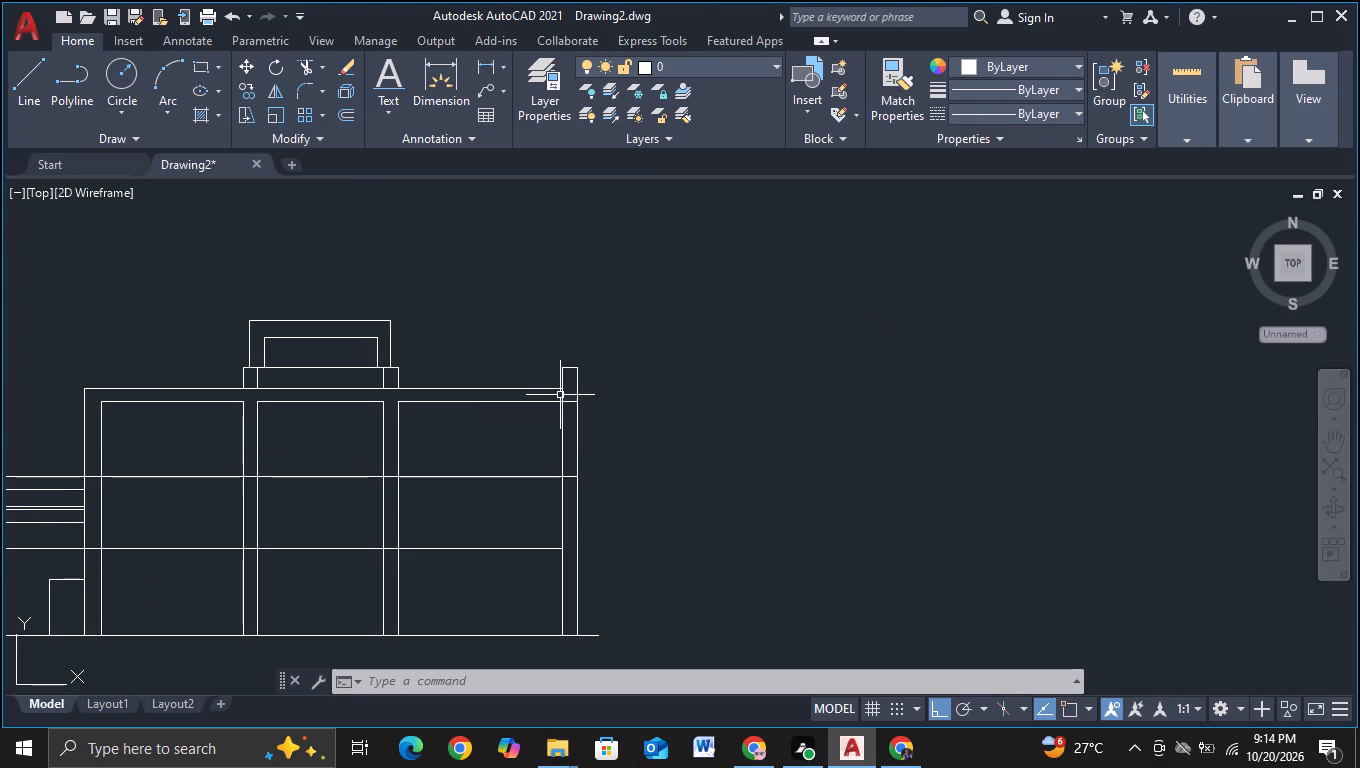
{"action": "left_click", "coordinate": [19, 112]}
{"action": "scroll", "coordinate": [605, 353], "scroll_direction": "up", "scroll_amount": 1}
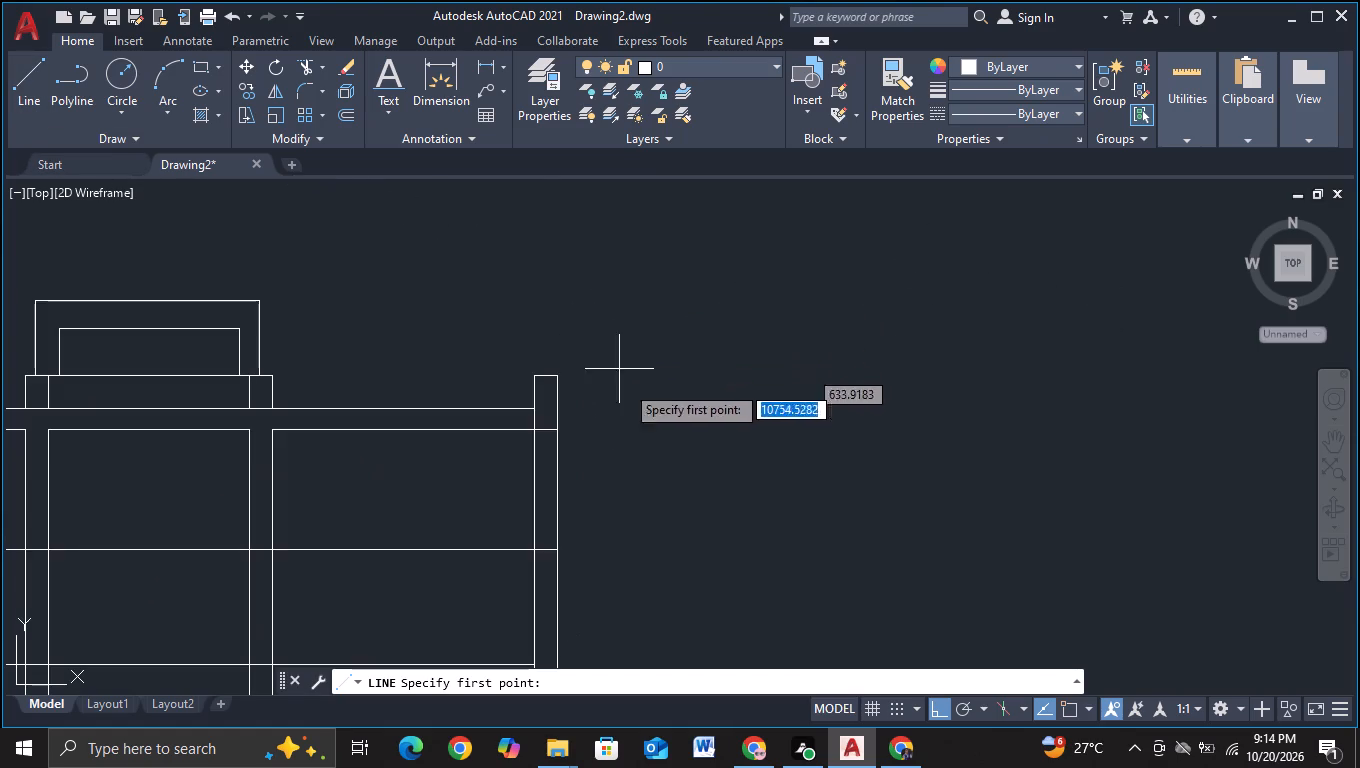
{"action": "middle_click_drag", "start_coordinate": [662, 460], "coordinate": [653, 370]}
{"action": "middle_click_drag", "start_coordinate": [622, 461], "coordinate": [648, 404]}
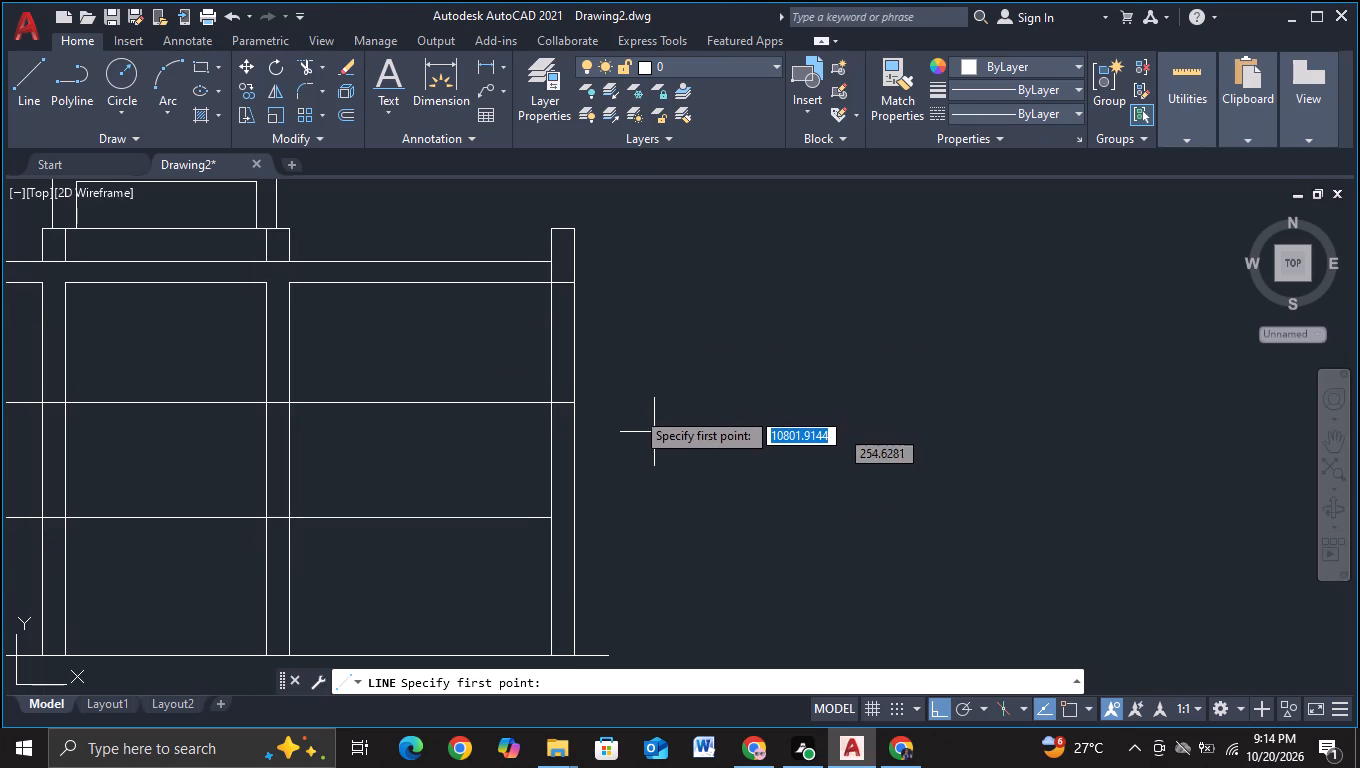
{"action": "scroll", "coordinate": [611, 316], "scroll_direction": "down", "scroll_amount": 1}
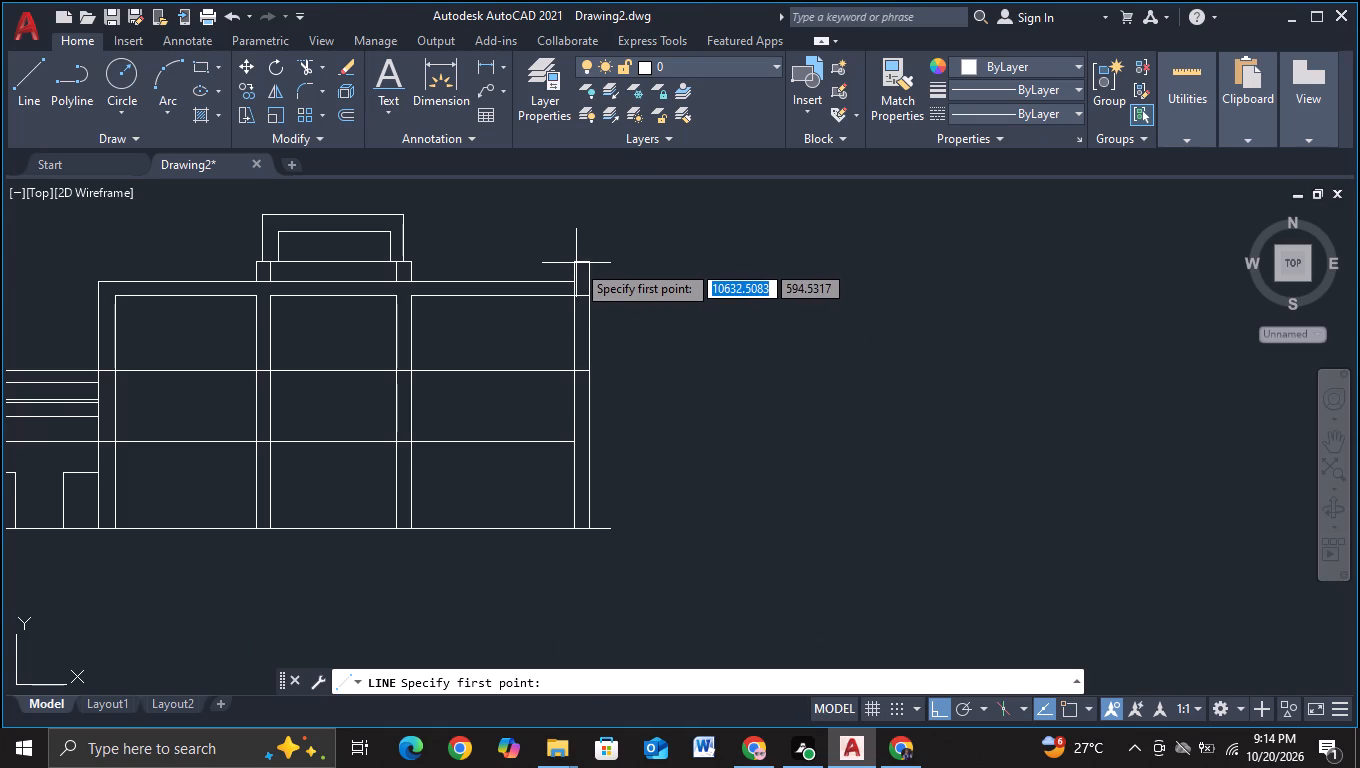
{"action": "key", "text": "F3"}
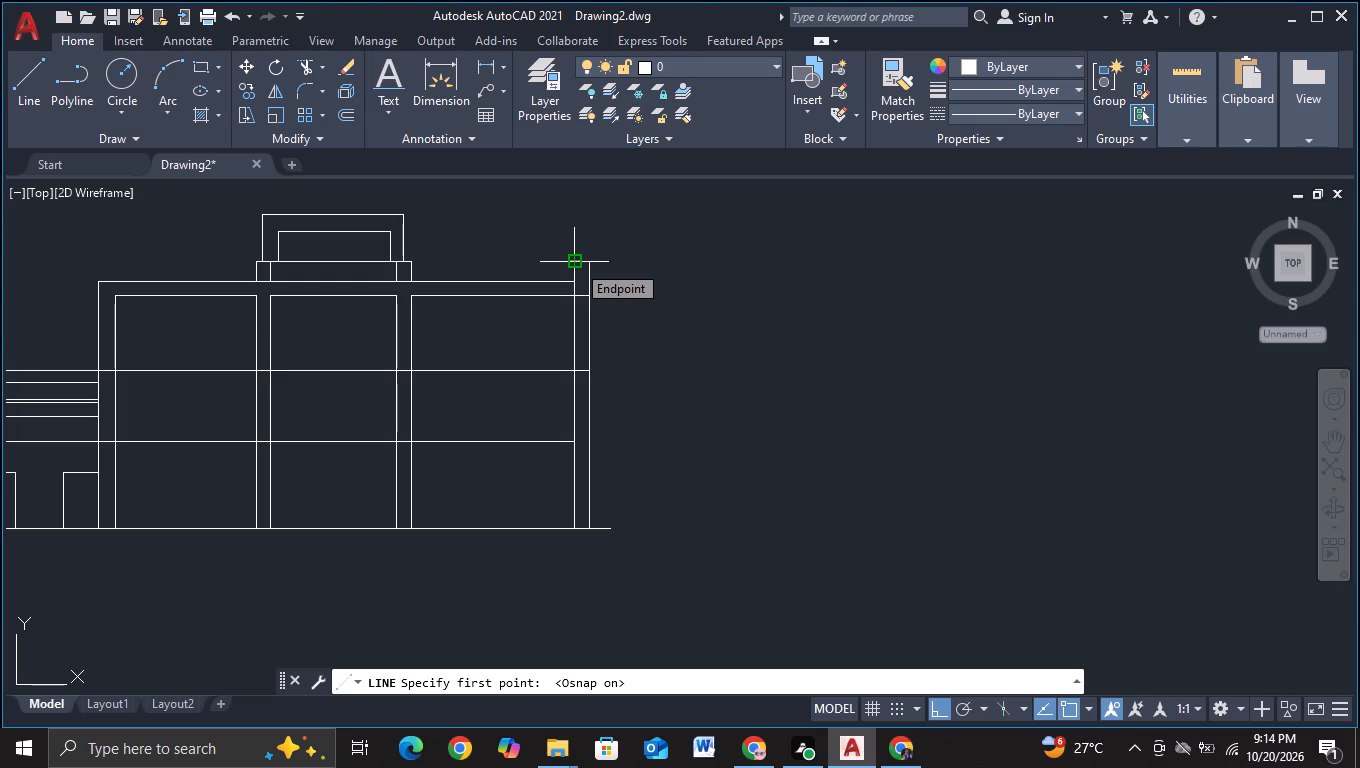
{"action": "left_click", "coordinate": [576, 263]}
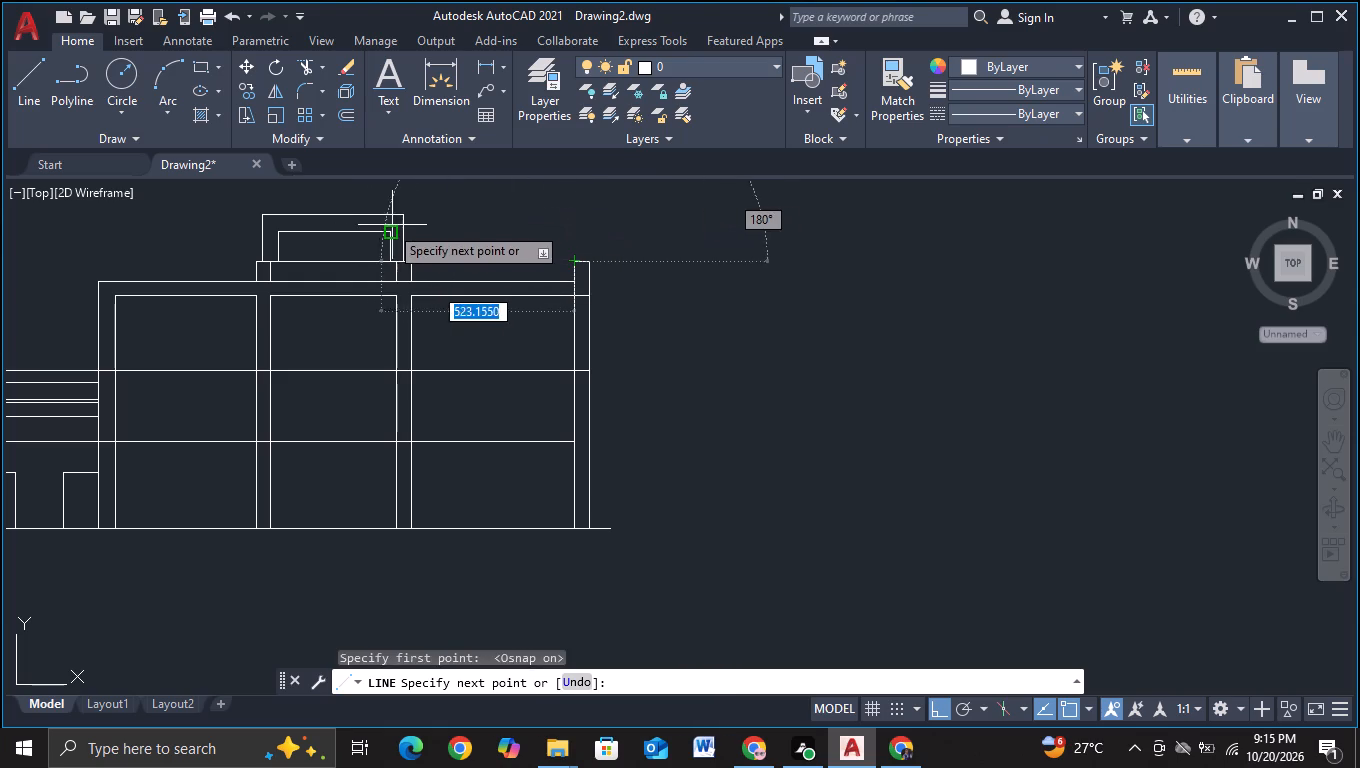
{"action": "left_click", "coordinate": [572, 215]}
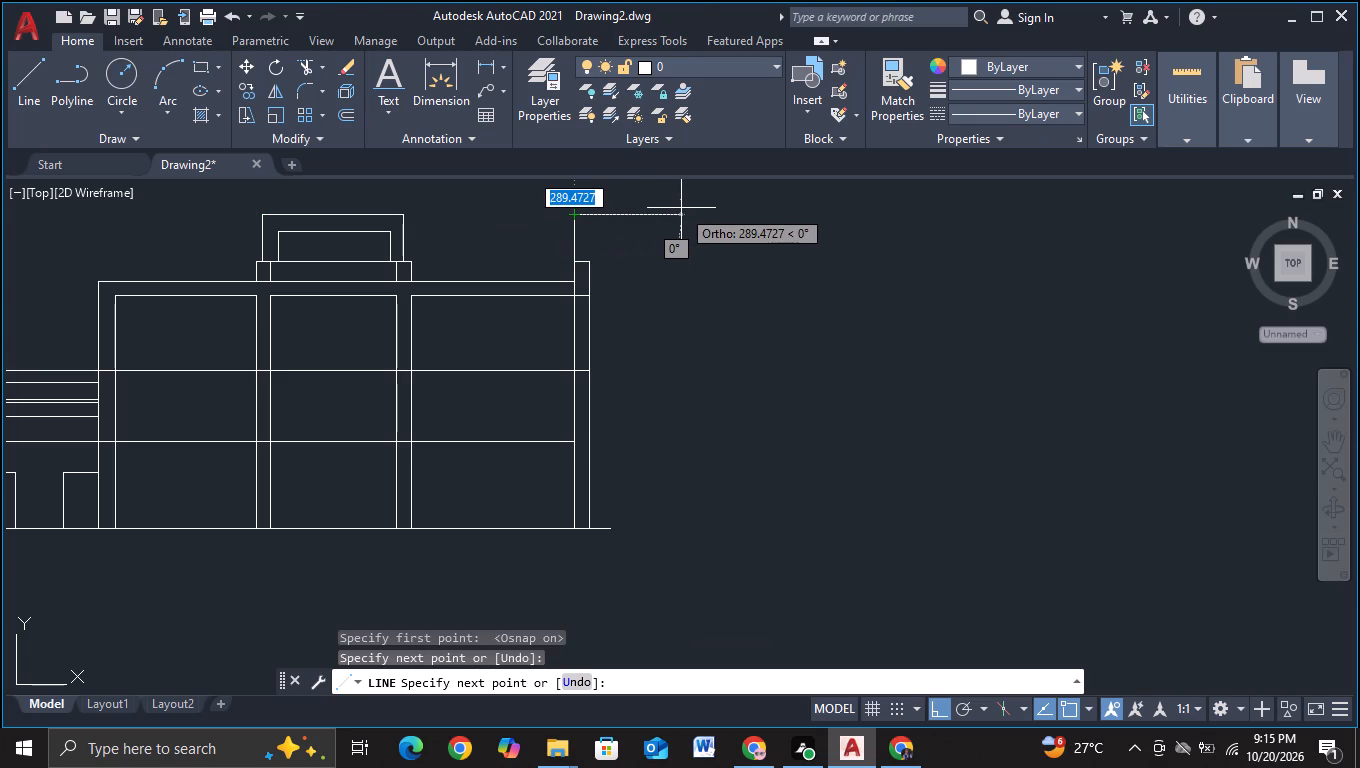
{"action": "left_click", "coordinate": [779, 203]}
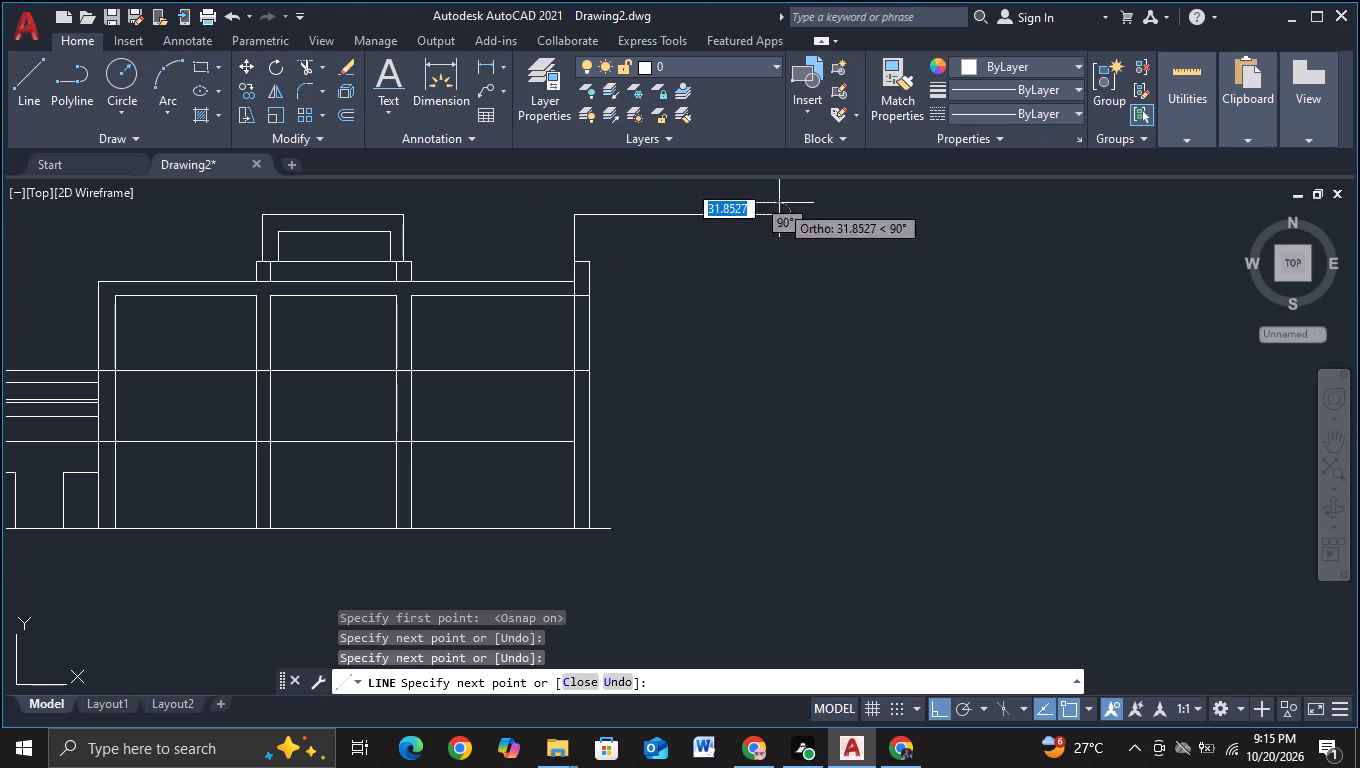
{"action": "left_click", "coordinate": [777, 268]}
{"action": "key", "text": "Escape"}
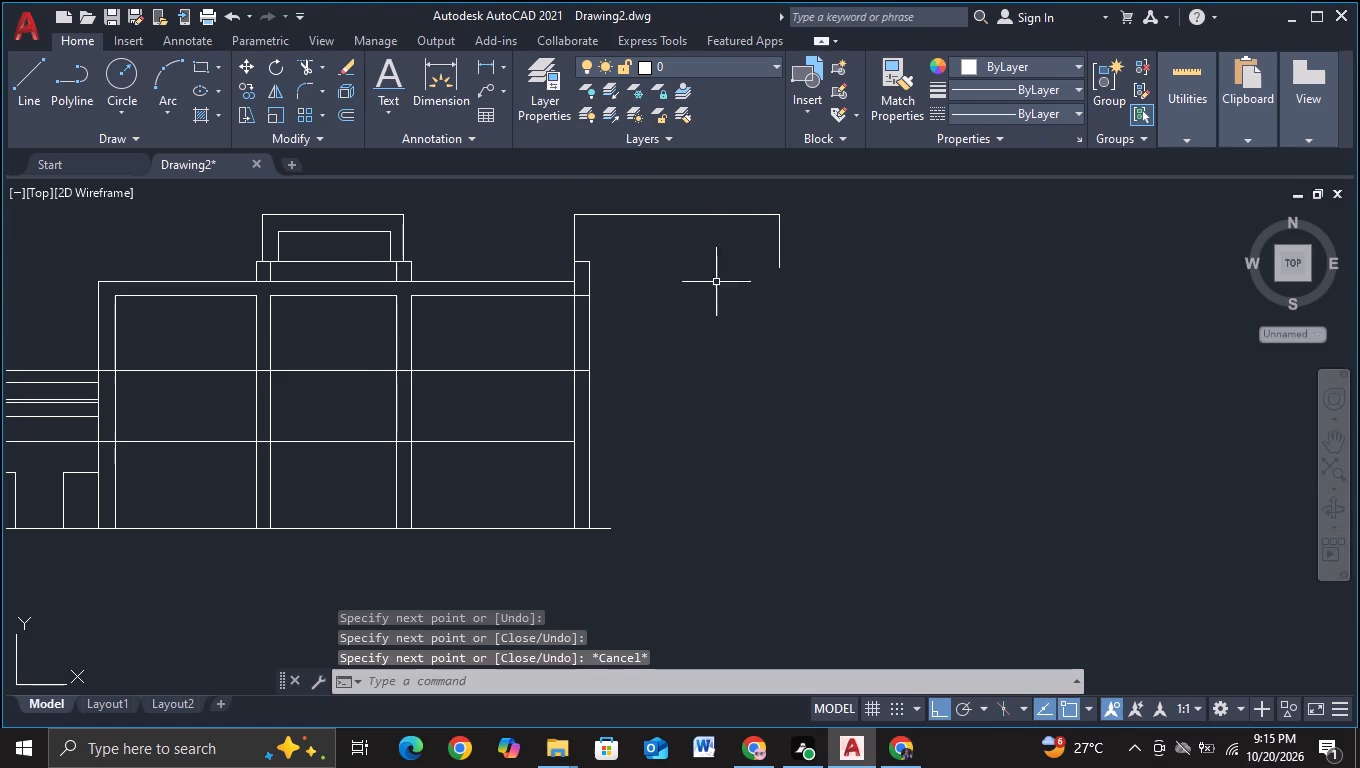
Trim the horizontal lines crossing the end pillar, along with its cap line and the top of its right vertical.
{"action": "left_click", "coordinate": [310, 70]}
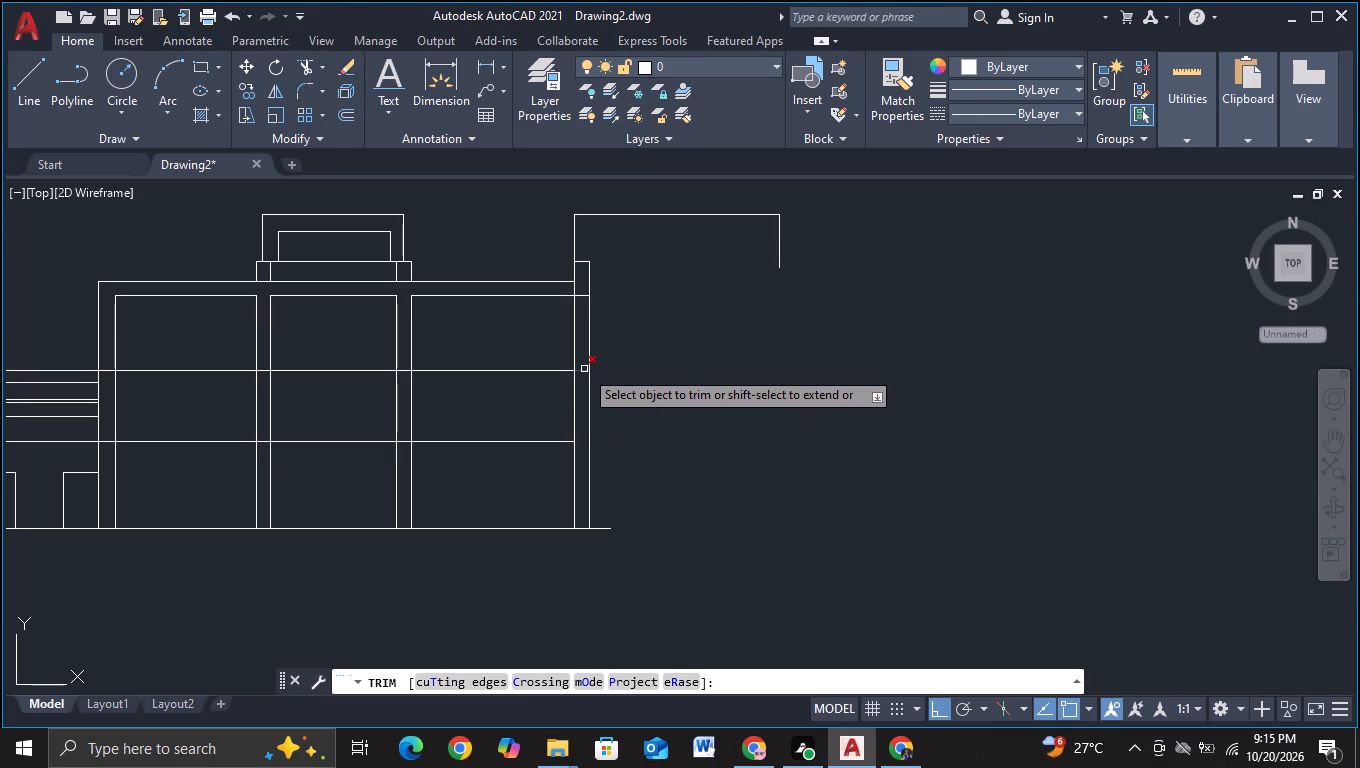
{"action": "left_click", "coordinate": [584, 369]}
{"action": "left_click", "coordinate": [578, 298]}
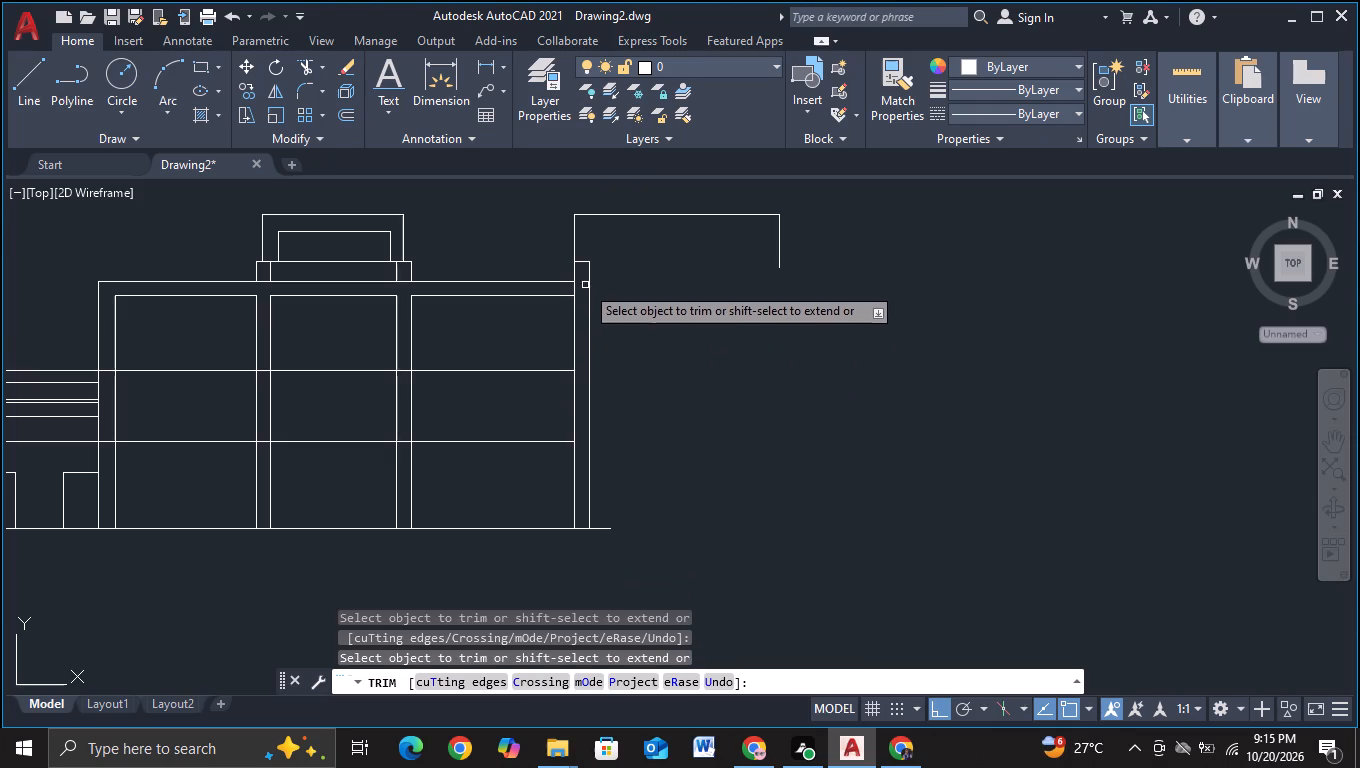
{"action": "left_click", "coordinate": [586, 261]}
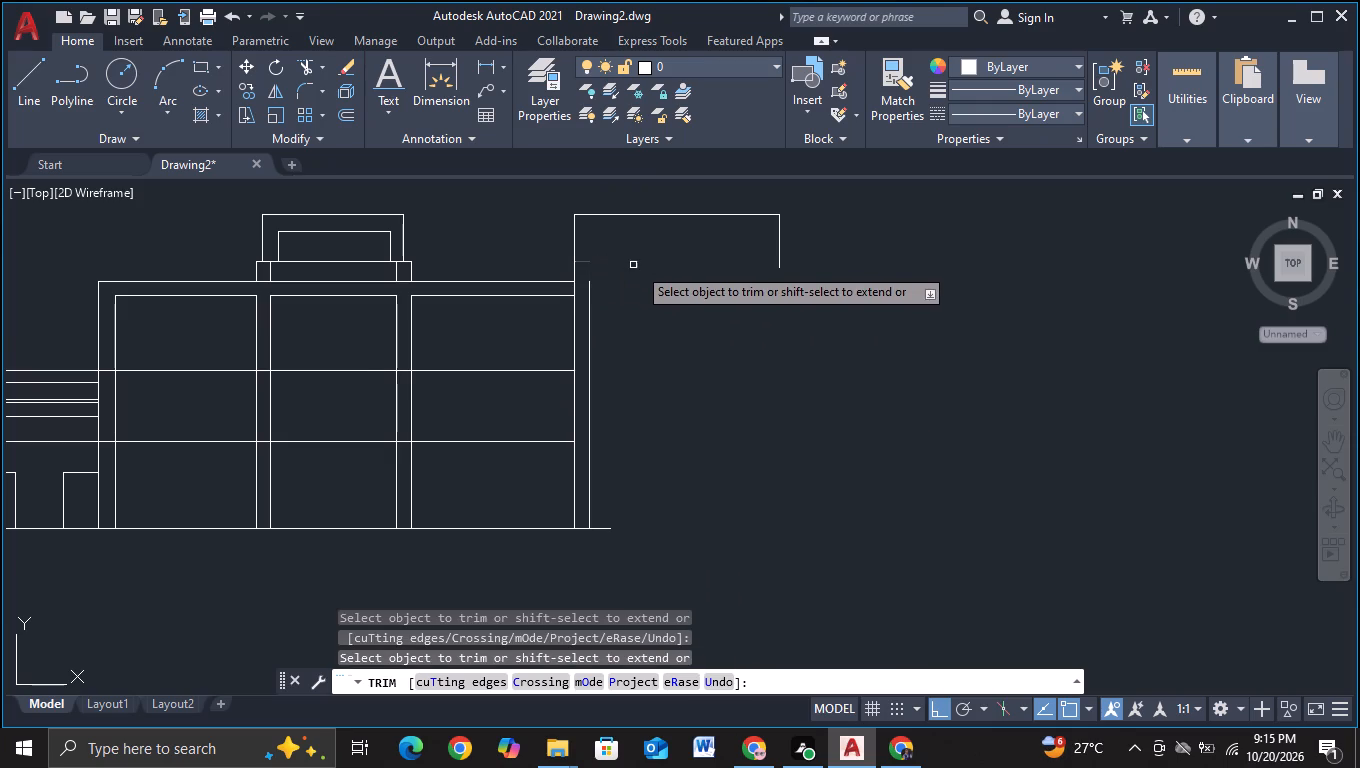
{"action": "left_click", "coordinate": [586, 259]}
{"action": "key", "text": "Escape"}
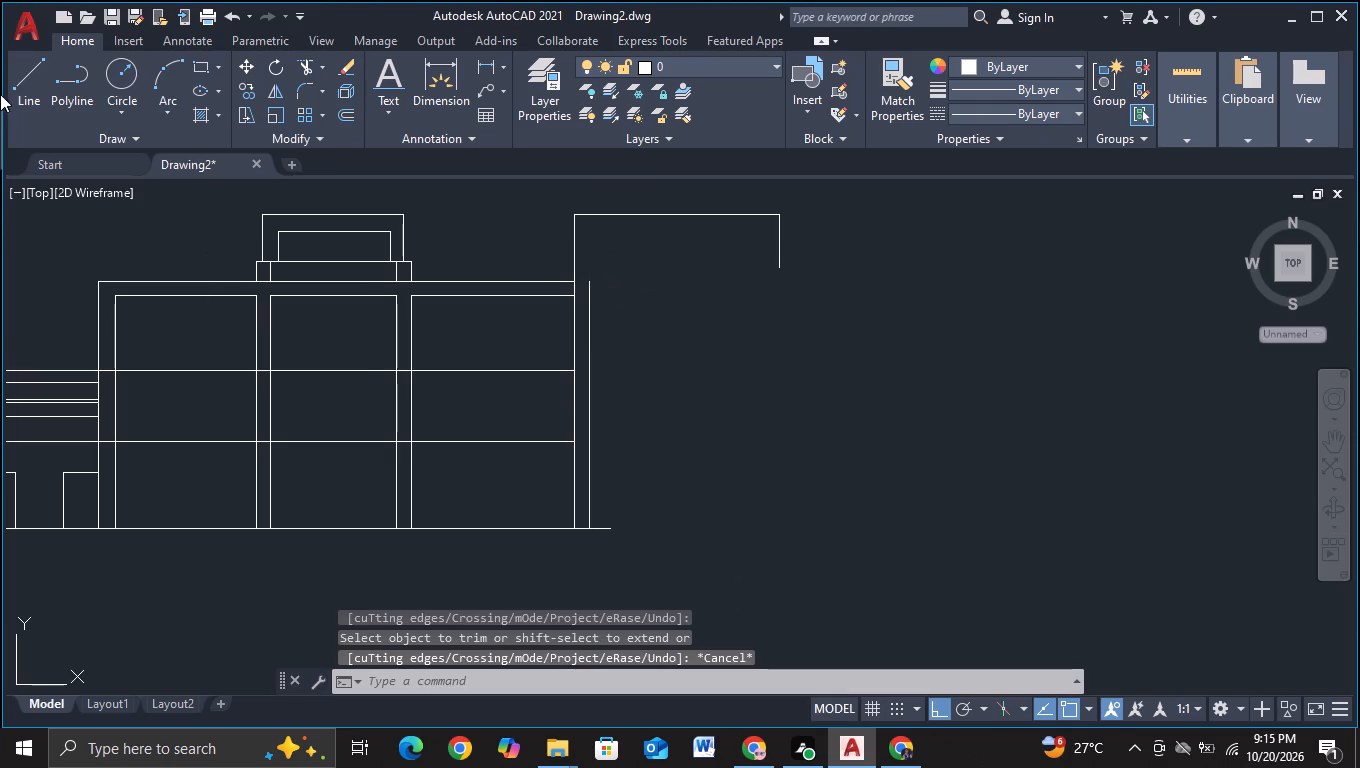
Draw the end block's inner outline up from the pillar's right vertical, right about 462 units, down about 808 units to ground level, and back to the ground line.
{"action": "left_click", "coordinate": [13, 77]}
{"action": "left_click", "coordinate": [593, 287]}
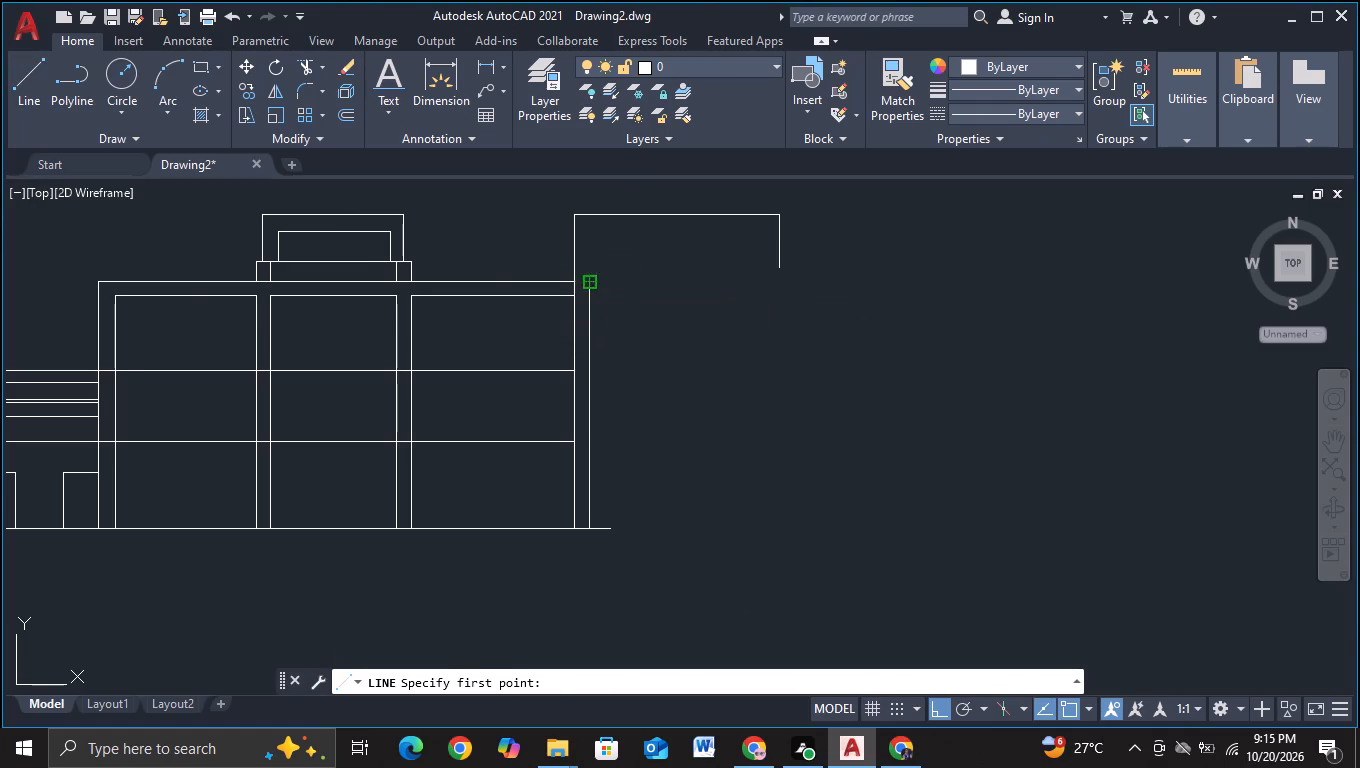
{"action": "scroll", "coordinate": [587, 235], "scroll_direction": "up", "scroll_amount": 1}
{"action": "left_click", "coordinate": [587, 229]}
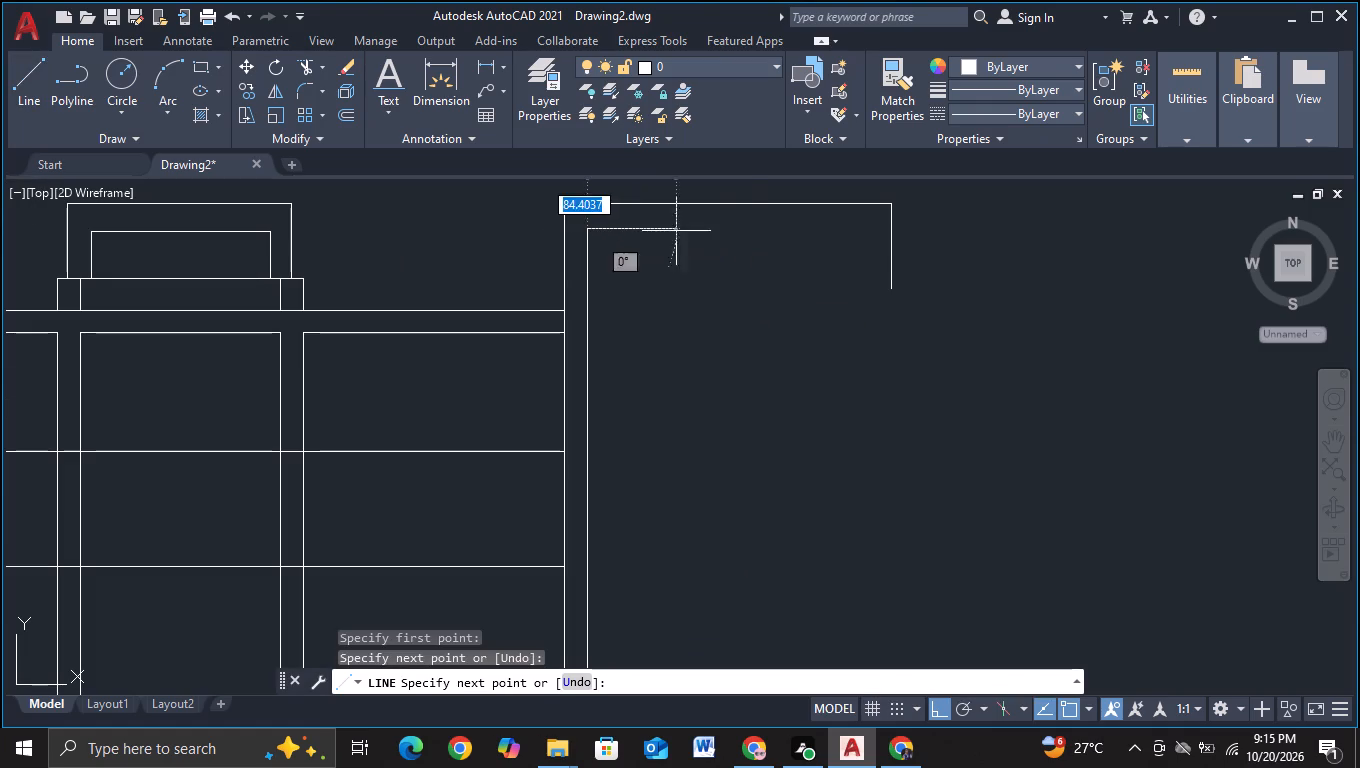
{"action": "left_click", "coordinate": [861, 229]}
{"action": "scroll", "coordinate": [878, 421], "scroll_direction": "down", "scroll_amount": 2}
{"action": "middle_click_drag", "start_coordinate": [875, 427], "coordinate": [850, 290]}
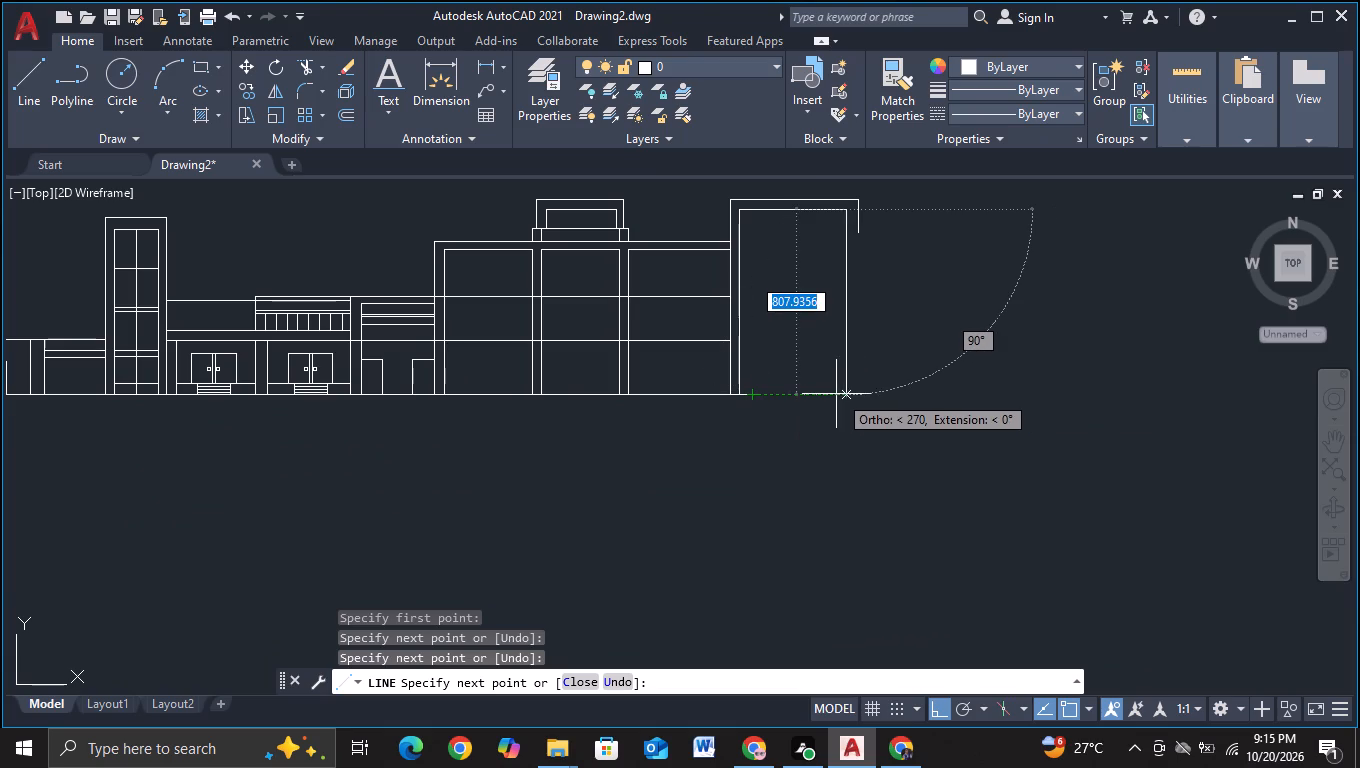
{"action": "left_click", "coordinate": [845, 396]}
{"action": "left_click", "coordinate": [749, 404]}
{"action": "key", "text": "Escape"}
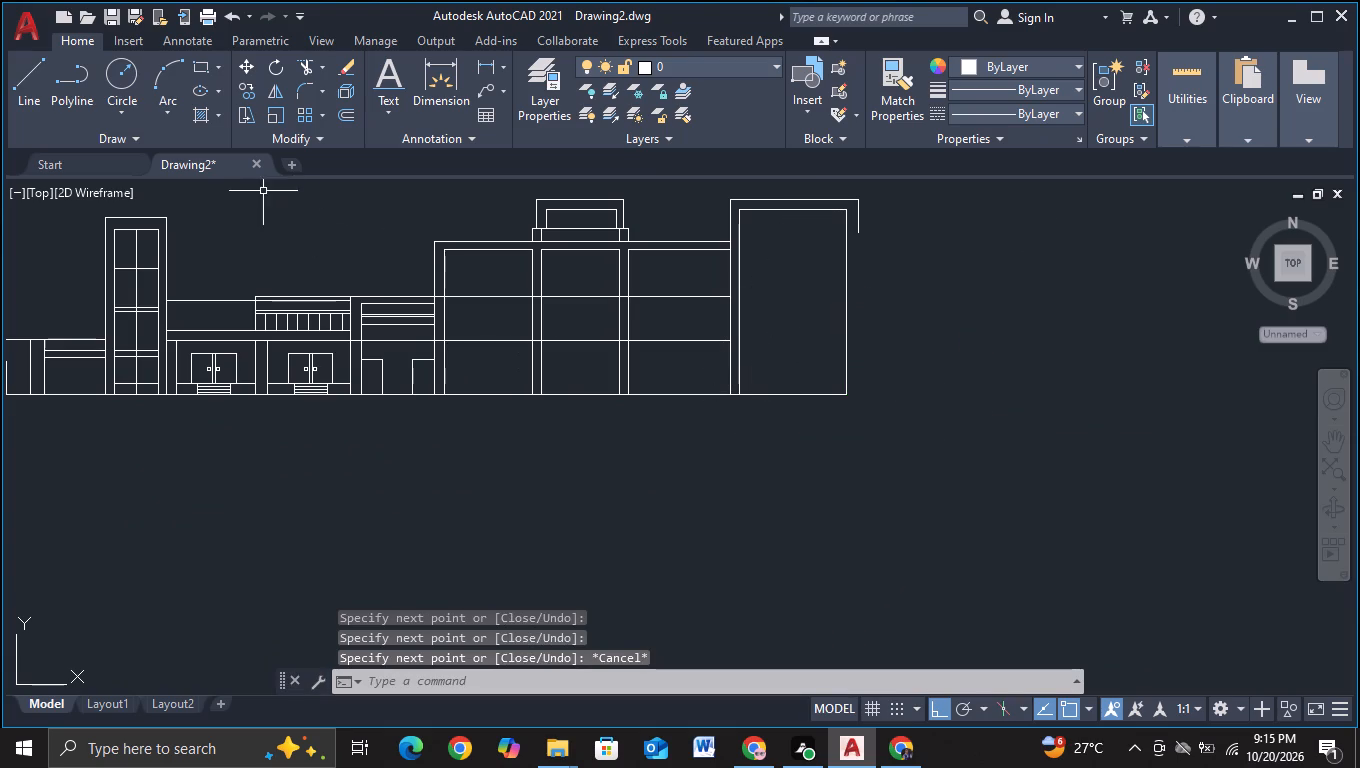
Continue the end block's outer right vertical about 707 units down to ground level and join it to the inner vertical along the ground.
{"action": "left_click", "coordinate": [27, 91]}
{"action": "left_click", "coordinate": [867, 238]}
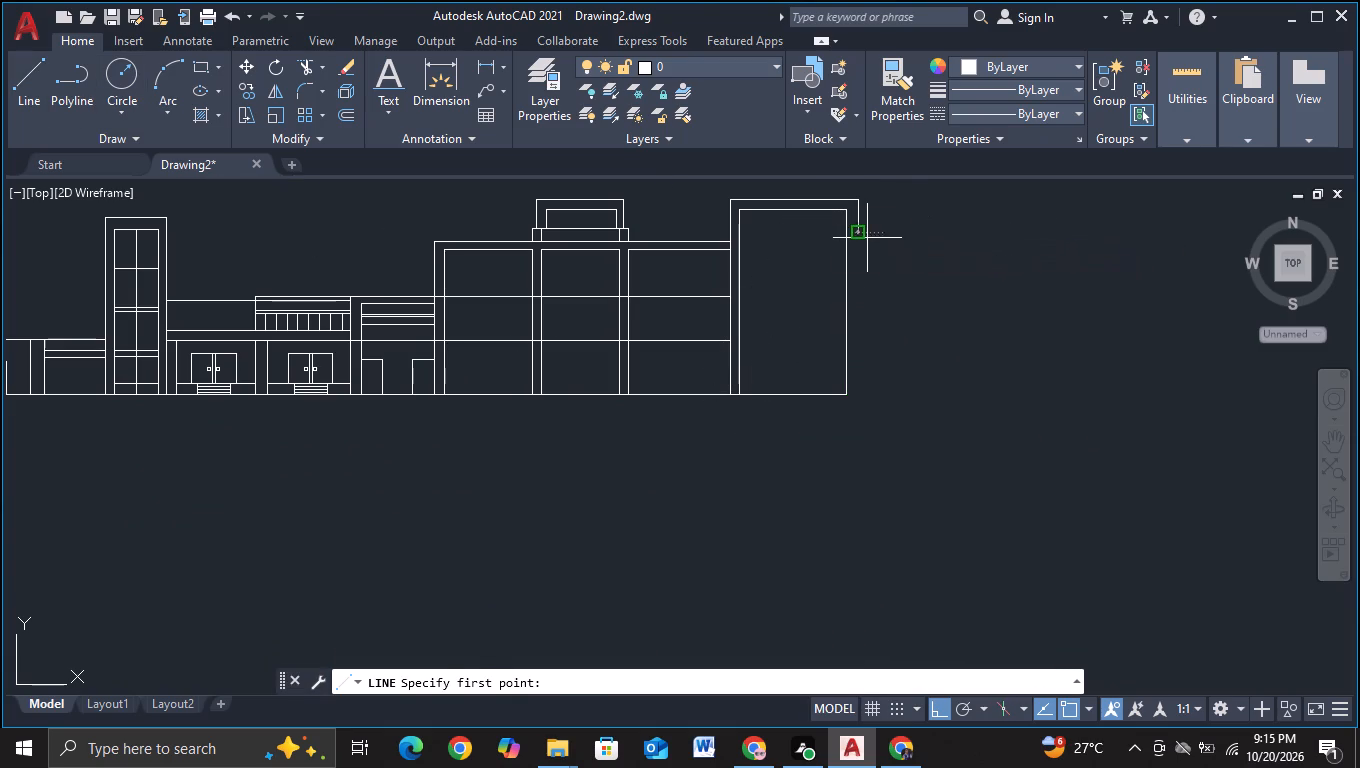
{"action": "left_click", "coordinate": [856, 398]}
{"action": "left_click", "coordinate": [845, 398]}
{"action": "key", "text": "Escape"}
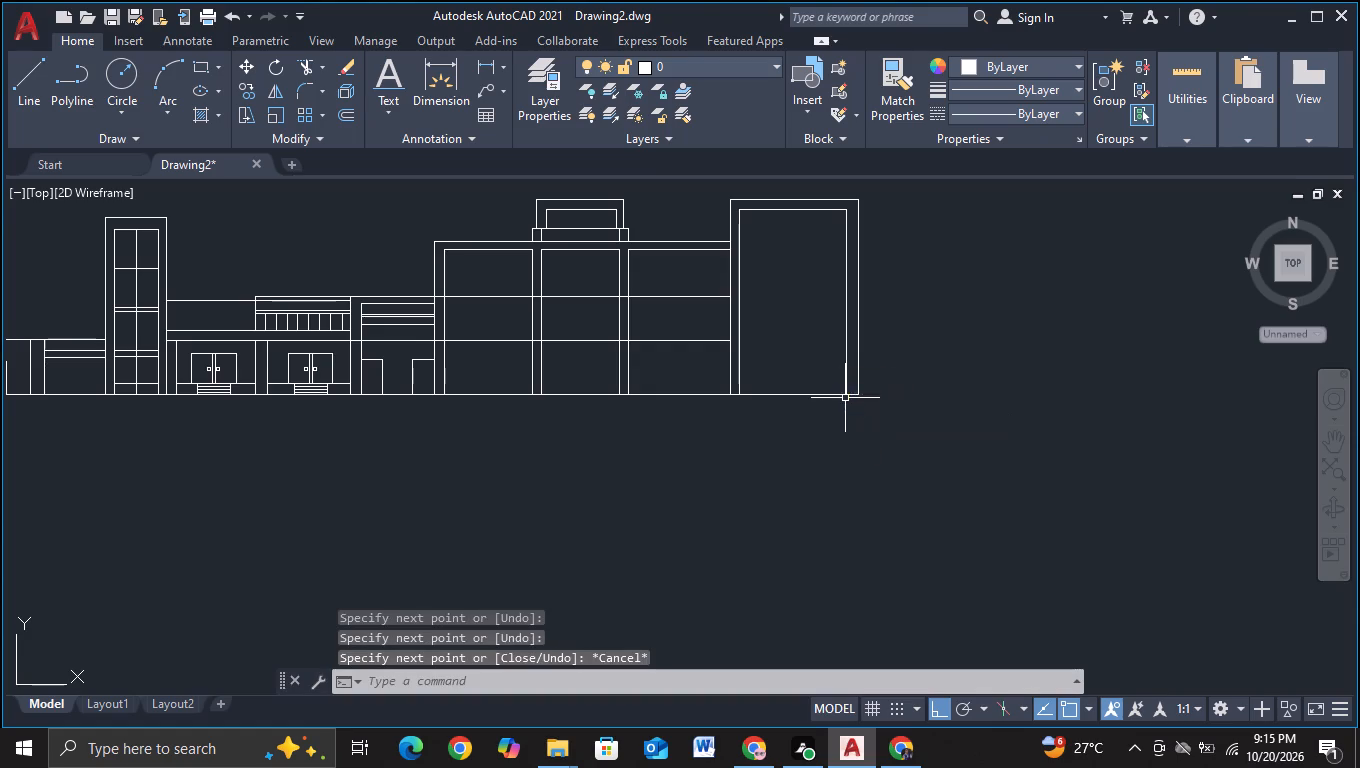
Move the end block's inner right vertical slightly right, with object snap off, to narrow the block's right pillar.
{"action": "scroll", "coordinate": [887, 415], "scroll_direction": "down", "scroll_amount": 2}
{"action": "middle_click_drag", "start_coordinate": [906, 446], "coordinate": [953, 419]}
{"action": "scroll", "coordinate": [953, 419], "scroll_direction": "up", "scroll_amount": 2}
{"action": "middle_click_drag", "start_coordinate": [939, 417], "coordinate": [898, 455]}
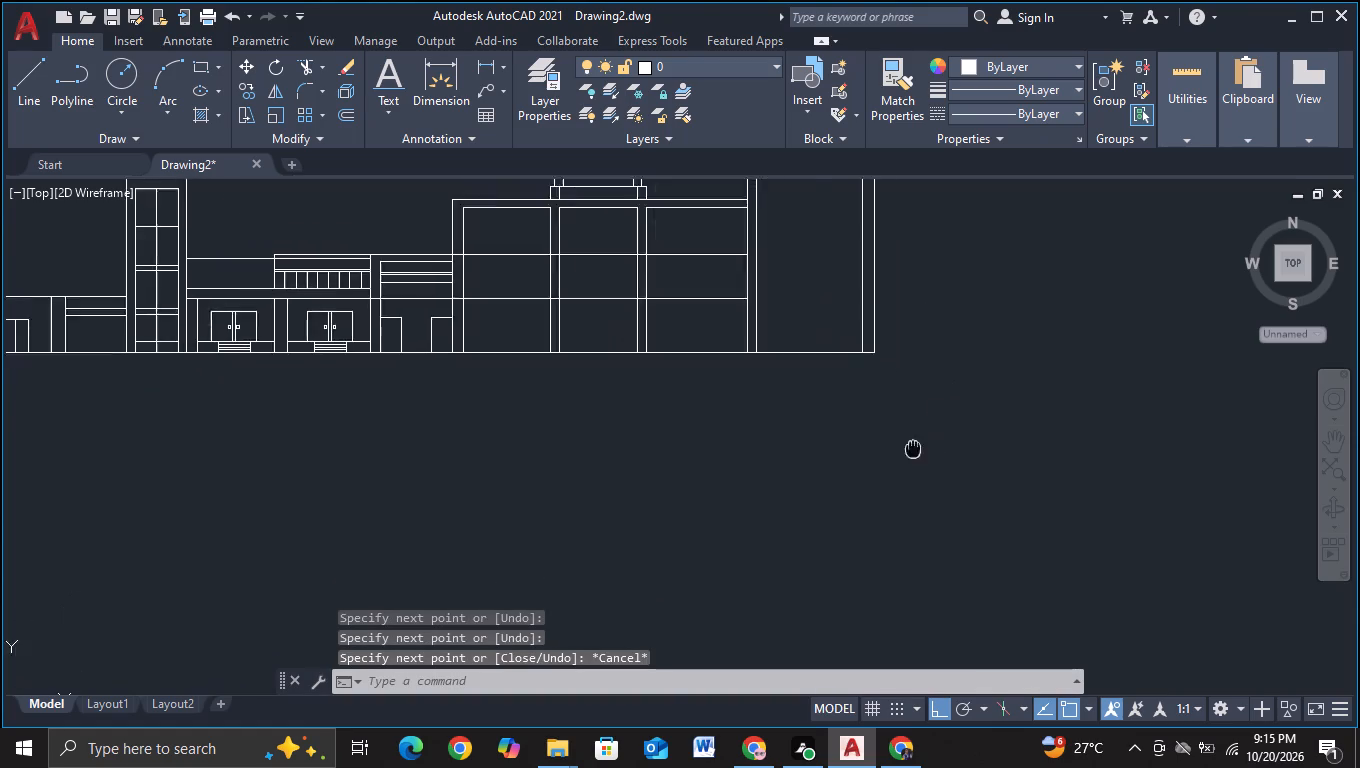
{"action": "middle_click_drag", "start_coordinate": [898, 455], "coordinate": [780, 501]}
{"action": "middle_click_drag", "start_coordinate": [818, 465], "coordinate": [819, 494]}
{"action": "scroll", "coordinate": [818, 463], "scroll_direction": "up", "scroll_amount": 1}
{"action": "middle_click_drag", "start_coordinate": [798, 445], "coordinate": [854, 572]}
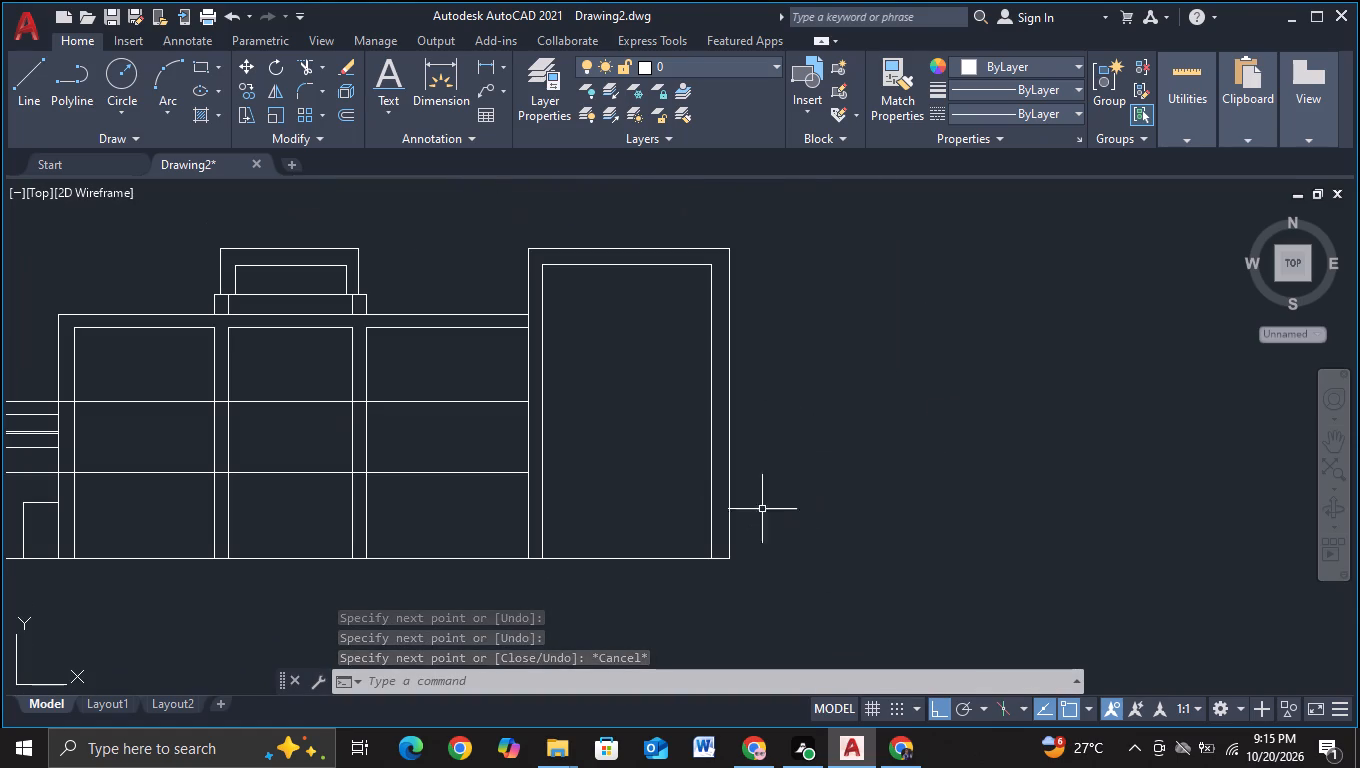
{"action": "left_click", "coordinate": [709, 462]}
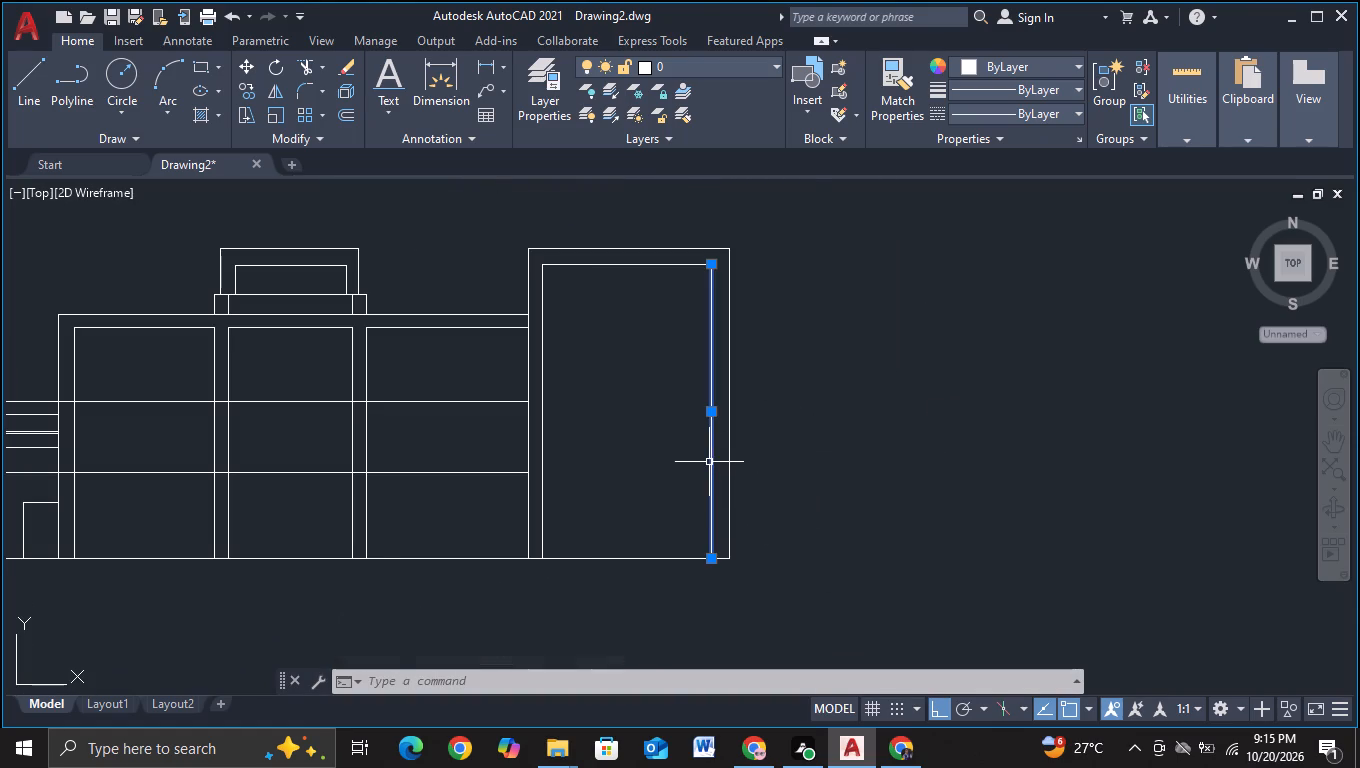
{"action": "key", "text": "m"}
{"action": "left_click", "coordinate": [800, 511]}
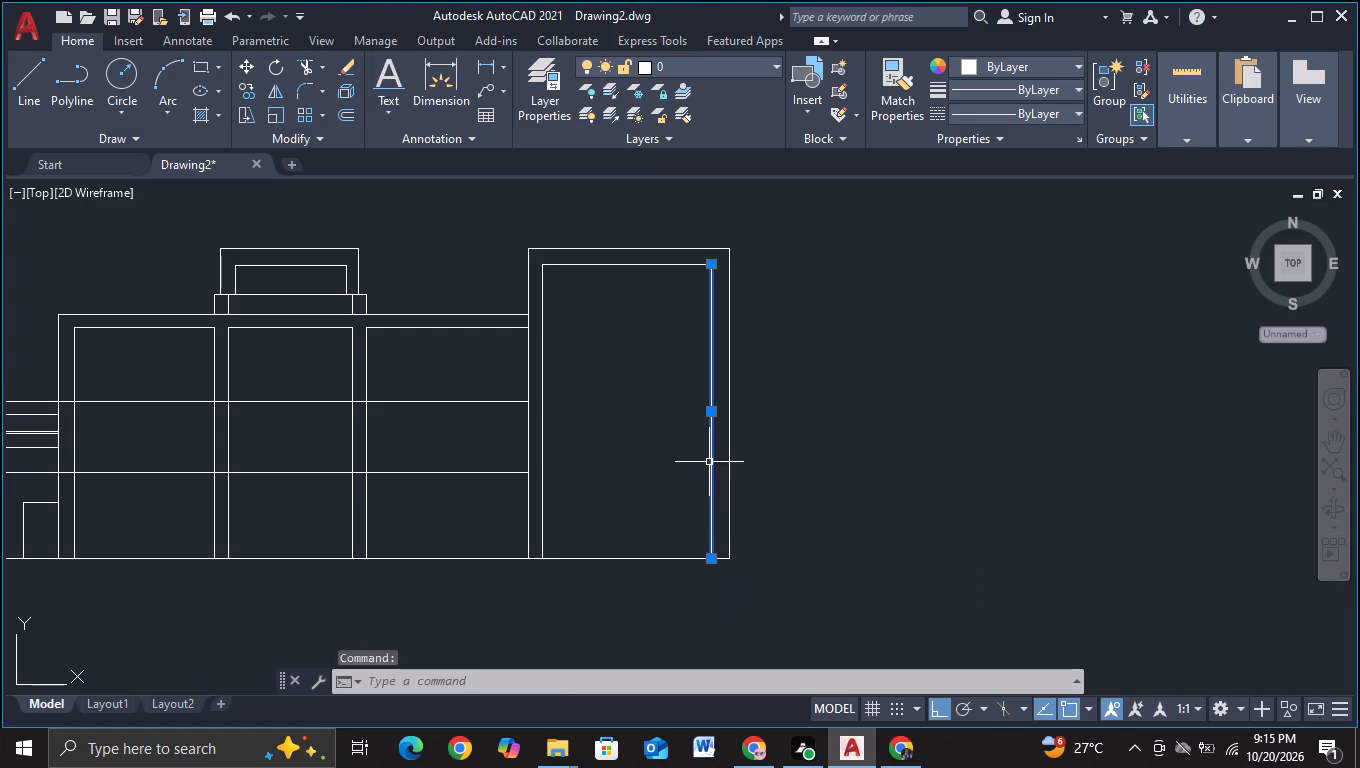
{"action": "left_click", "coordinate": [711, 481]}
{"action": "scroll", "coordinate": [715, 481], "scroll_direction": "up", "scroll_amount": 1}
{"action": "middle_click_drag", "start_coordinate": [715, 487], "coordinate": [736, 432]}
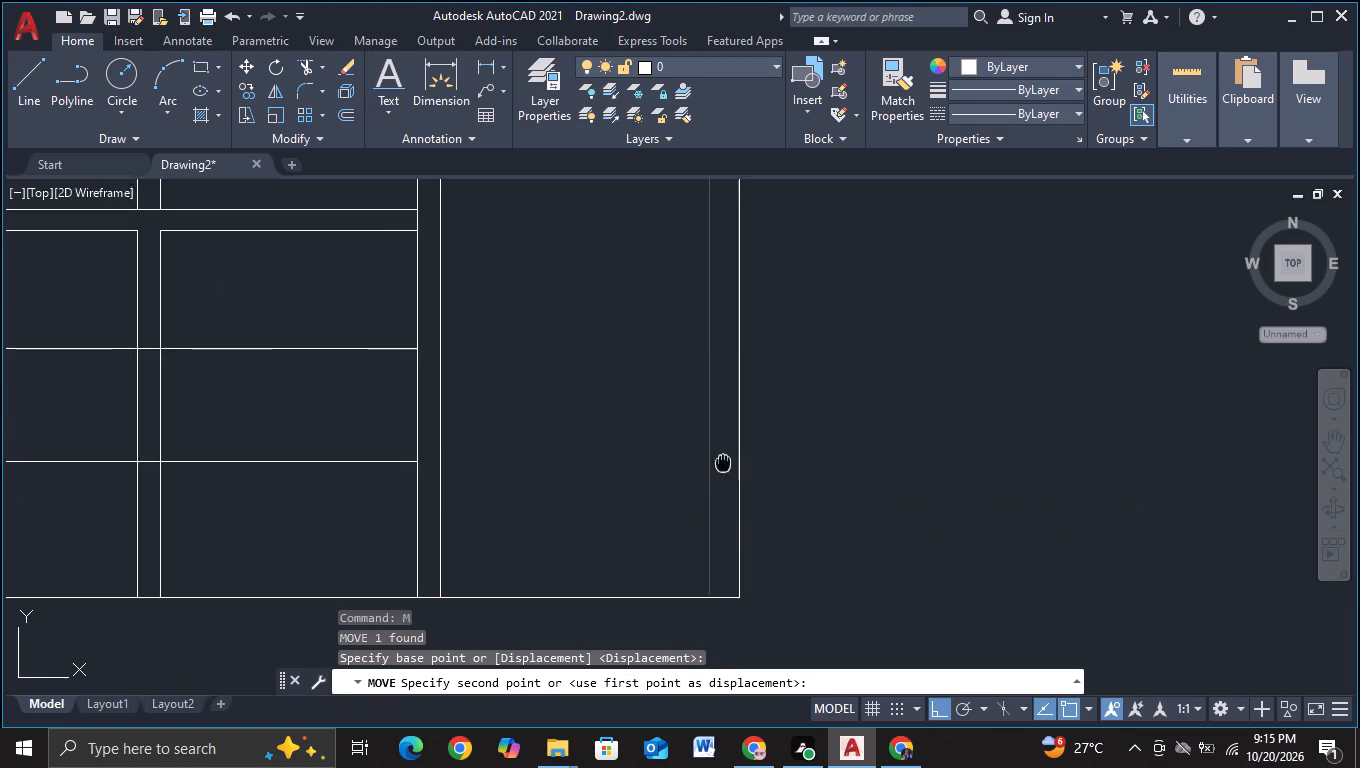
{"action": "middle_click_drag", "start_coordinate": [736, 432], "coordinate": [776, 365]}
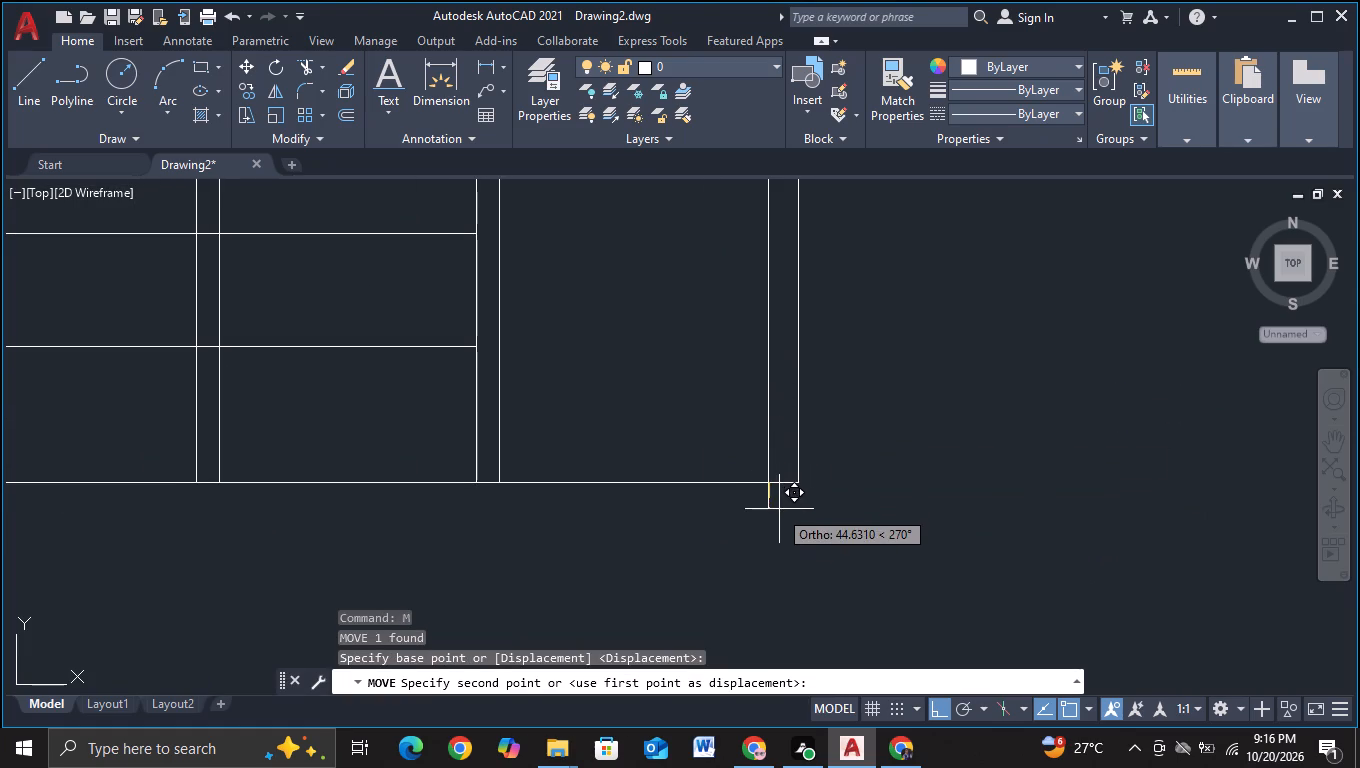
{"action": "scroll", "coordinate": [796, 521], "scroll_direction": "up", "scroll_amount": 2}
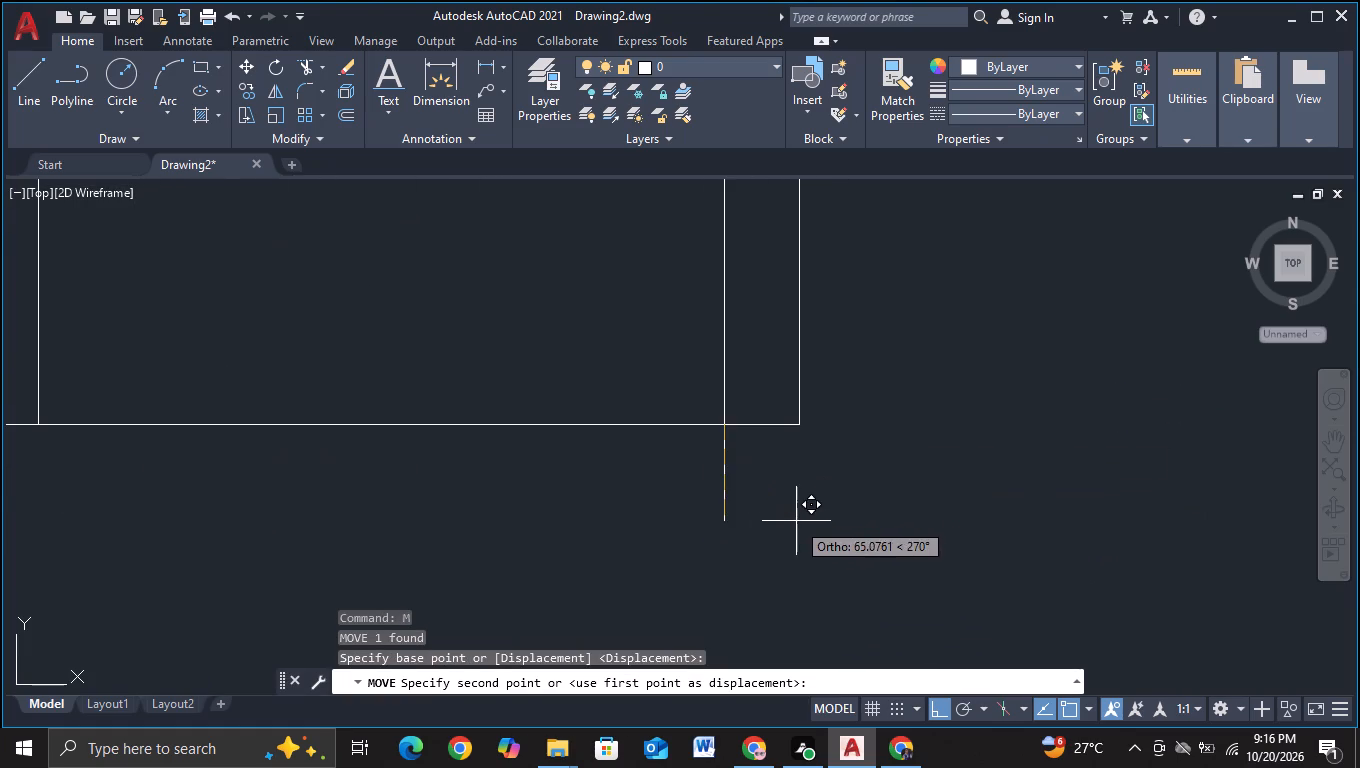
{"action": "key", "text": "F3"}
{"action": "left_click", "coordinate": [737, 434]}
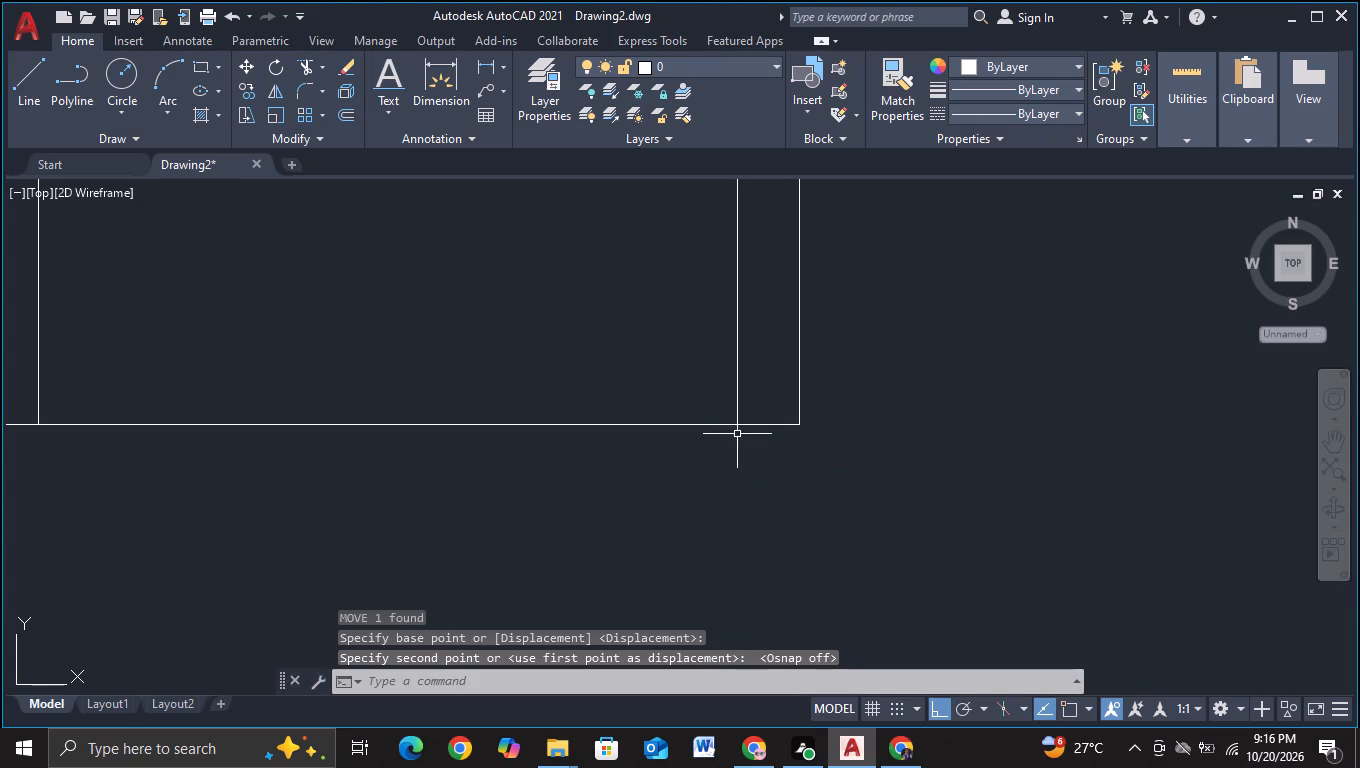
{"action": "scroll", "coordinate": [737, 434], "scroll_direction": "down", "scroll_amount": 2}
{"action": "middle_click_drag", "start_coordinate": [815, 481], "coordinate": [839, 599]}
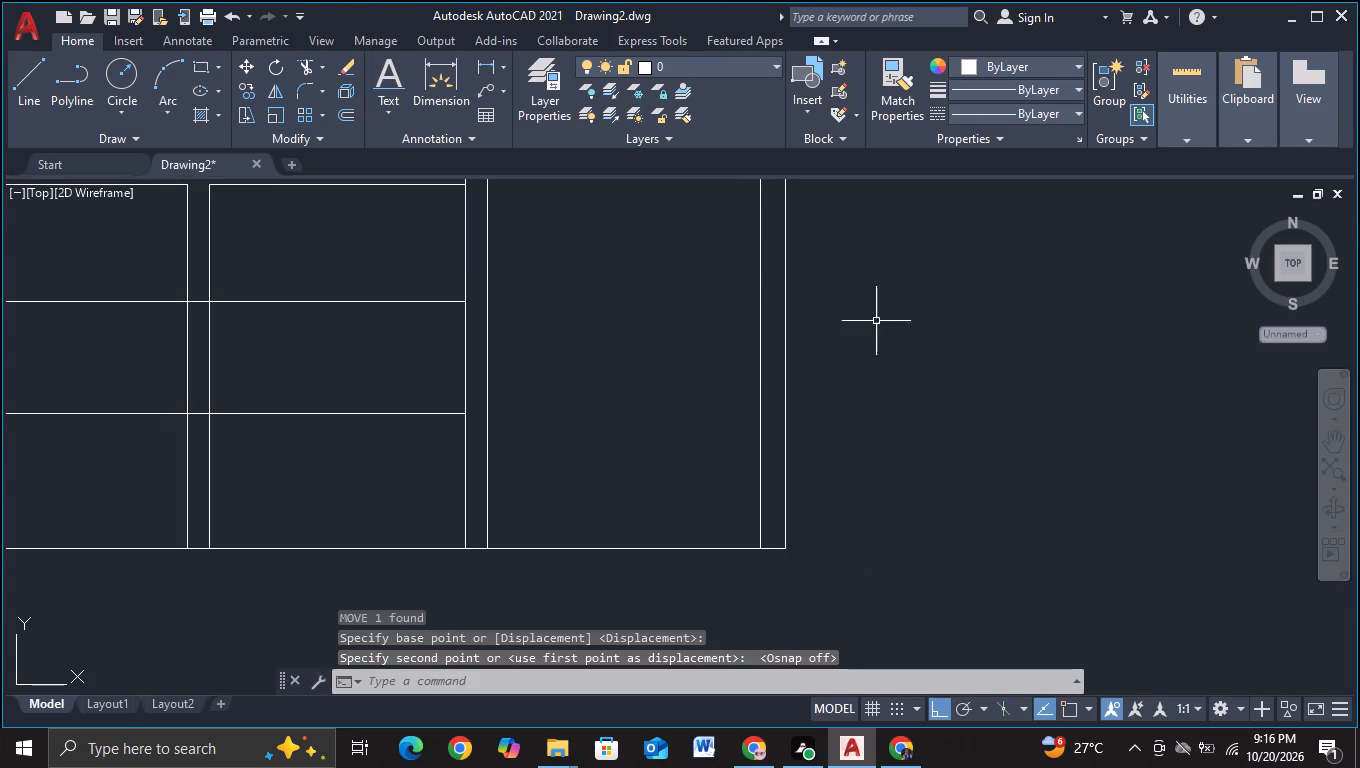
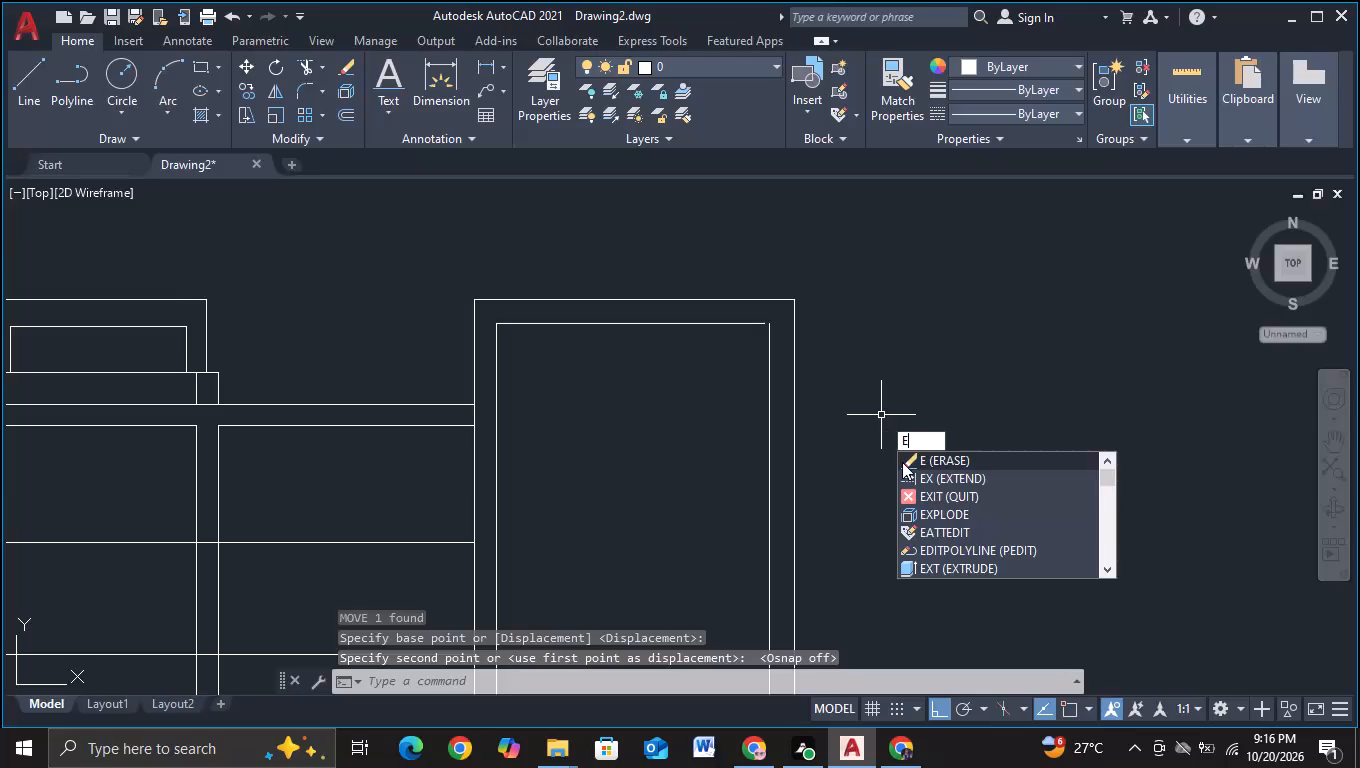
Extend the inner top line of the tall end block to meet its inner right vertical line.
{"action": "left_click", "coordinate": [910, 474]}
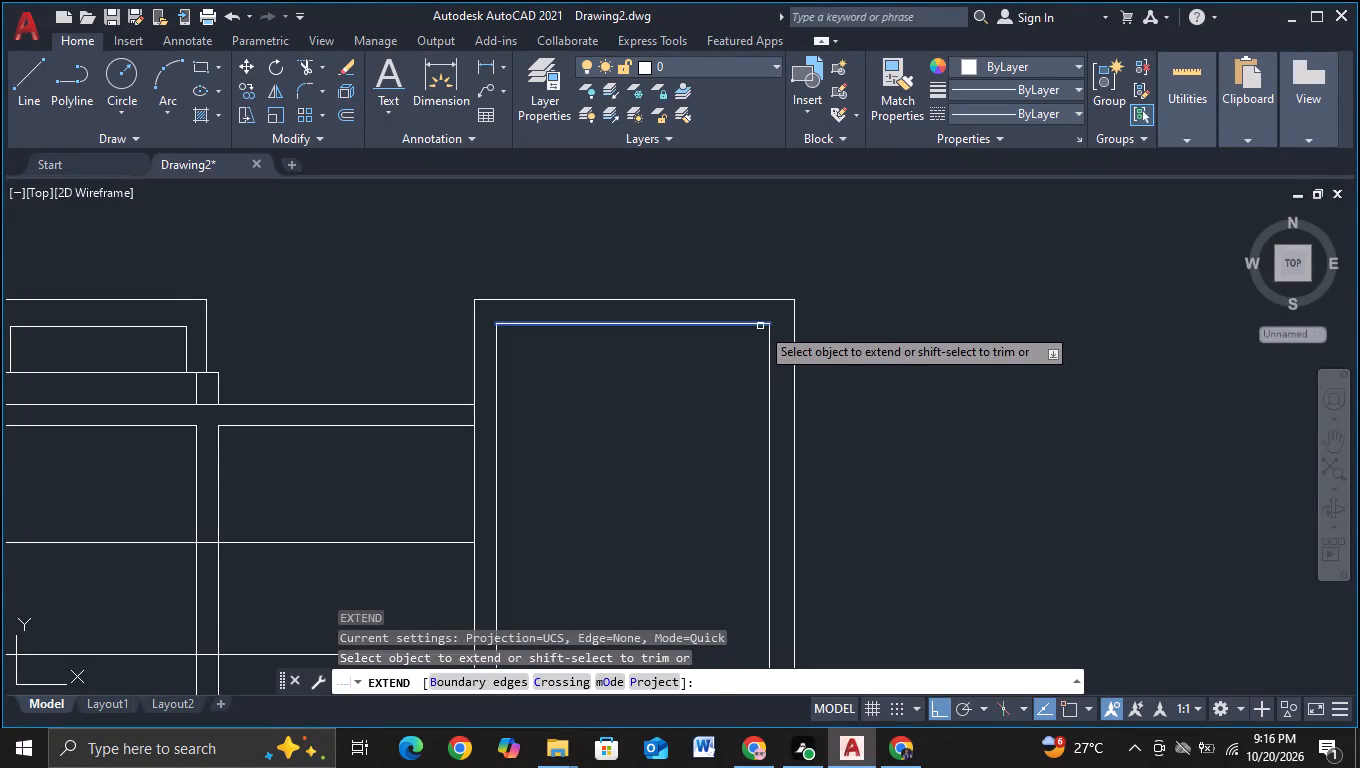
{"action": "left_click", "coordinate": [760, 325]}
{"action": "scroll", "coordinate": [900, 351], "scroll_direction": "down", "scroll_amount": 3}
{"action": "middle_click_drag", "start_coordinate": [914, 396], "coordinate": [912, 335]}
{"action": "key", "text": "Escape"}
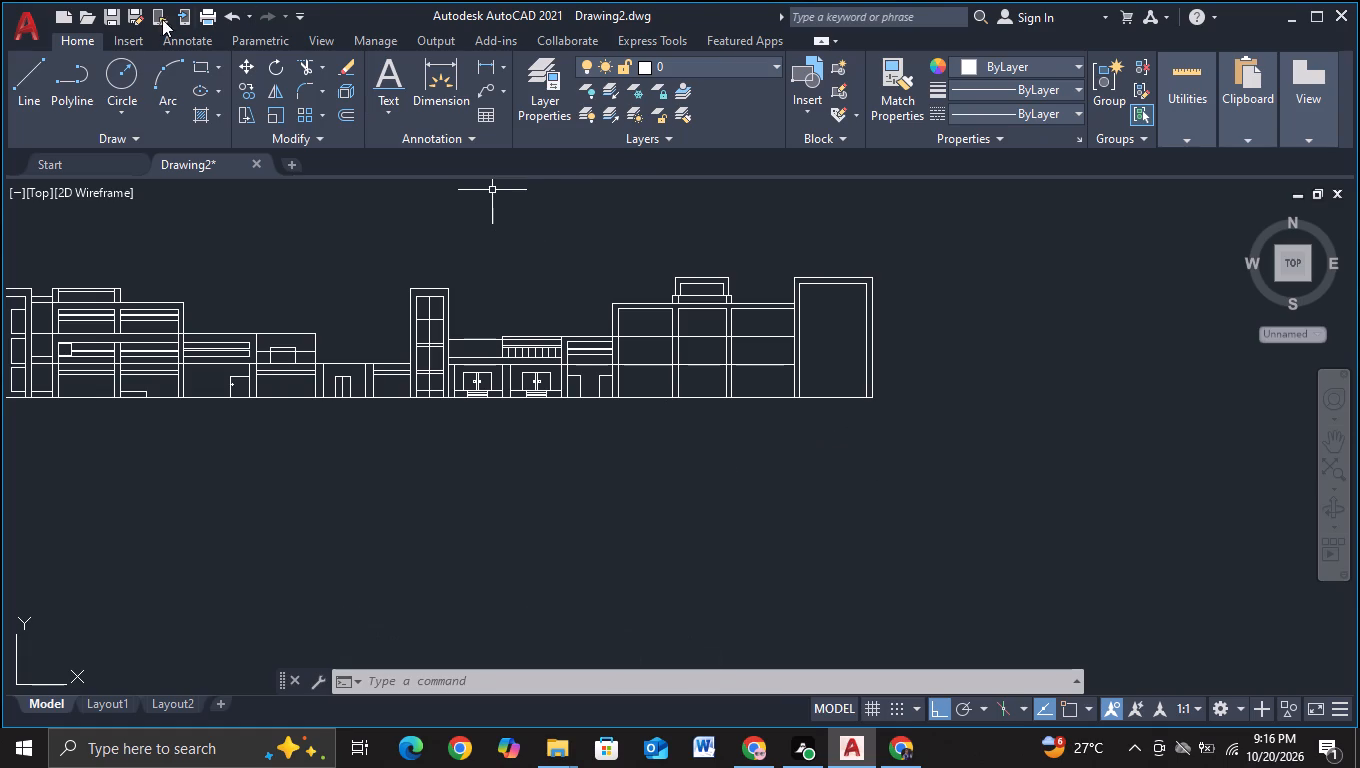
{"action": "left_click", "coordinate": [31, 88]}
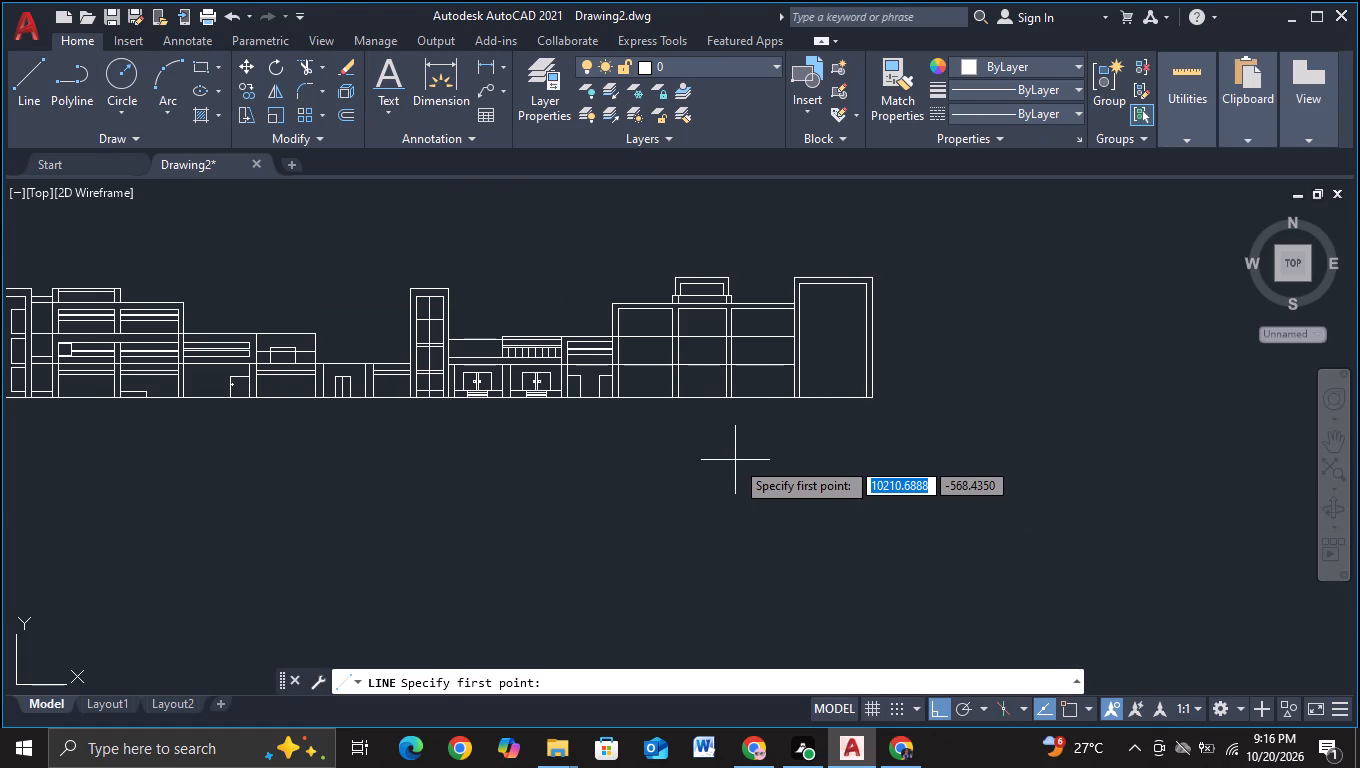
{"action": "key", "text": "Escape"}
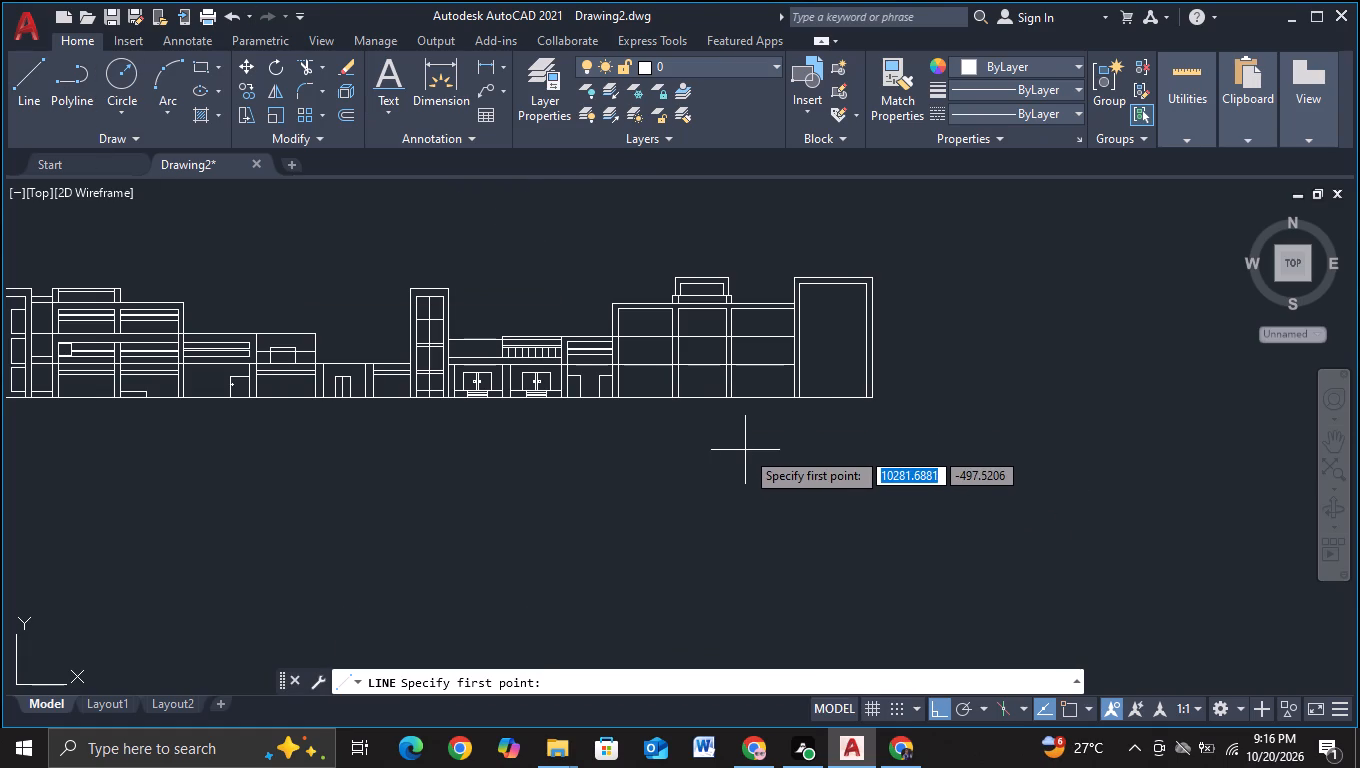
Copy the three horizontal band lines of the low block into the top storey of the adjacent building's first bay, with ortho off.
{"action": "scroll", "coordinate": [732, 462], "scroll_direction": "up", "scroll_amount": 2}
{"action": "middle_click_drag", "start_coordinate": [691, 444], "coordinate": [780, 649]}
{"action": "scroll", "coordinate": [643, 452], "scroll_direction": "up", "scroll_amount": 2}
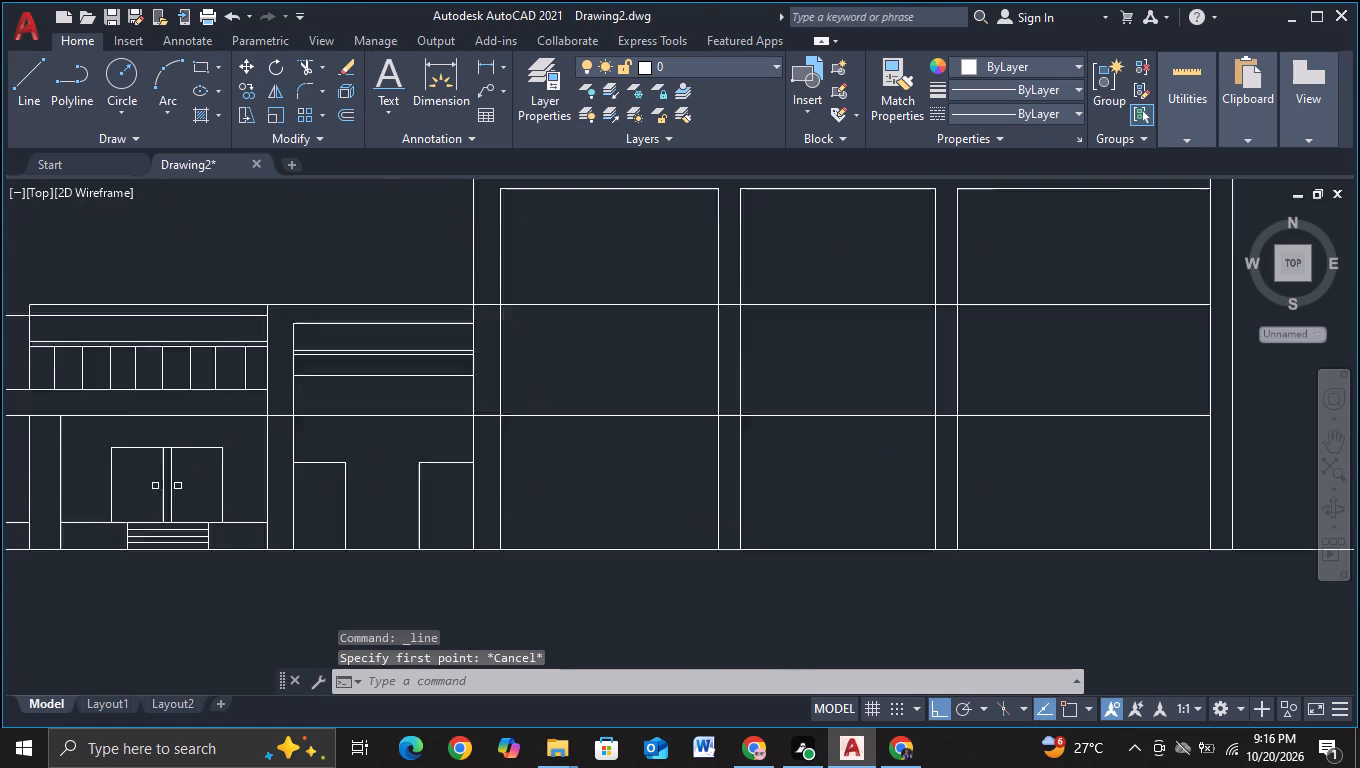
{"action": "middle_click_drag", "start_coordinate": [496, 364], "coordinate": [768, 481]}
{"action": "scroll", "coordinate": [600, 467], "scroll_direction": "up", "scroll_amount": 1}
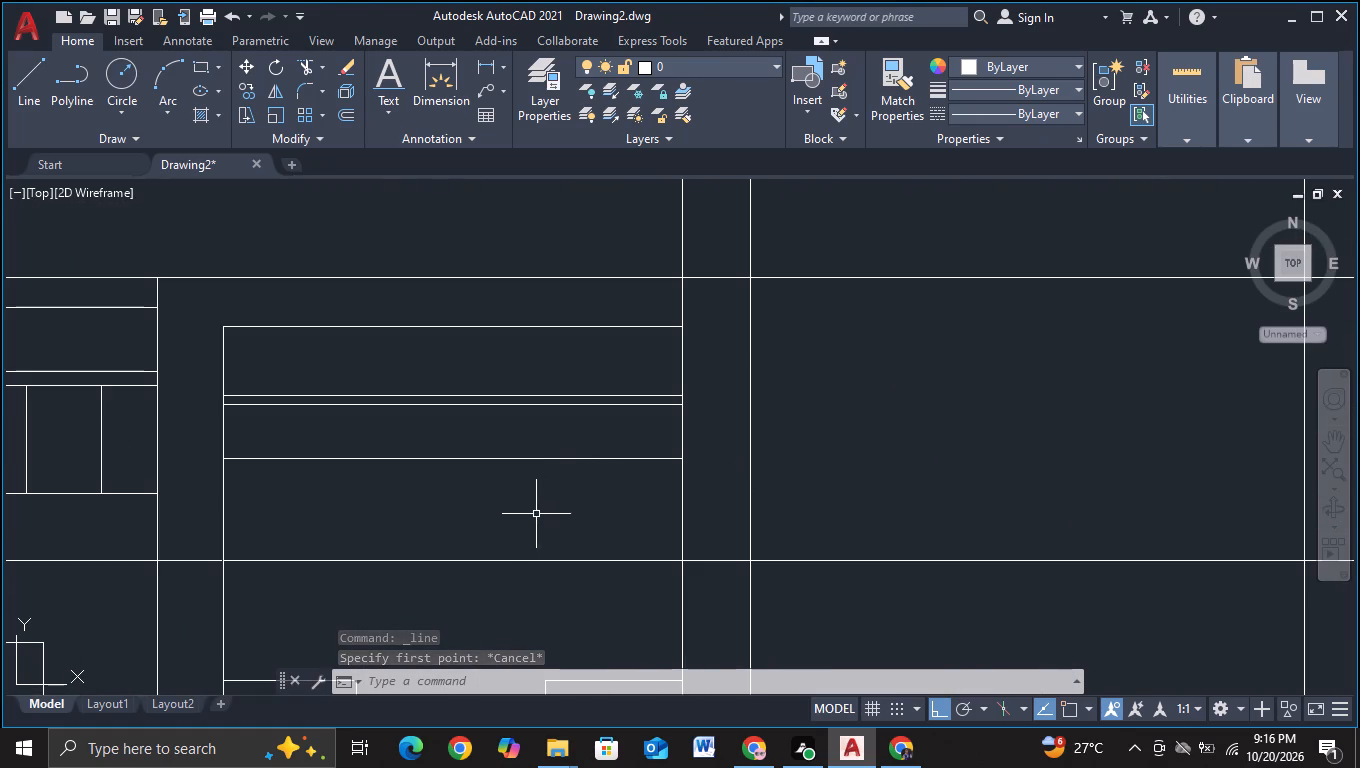
{"action": "left_click_drag", "start_coordinate": [532, 505], "coordinate": [566, 362]}
{"action": "left_click_drag", "start_coordinate": [572, 363], "coordinate": [493, 506]}
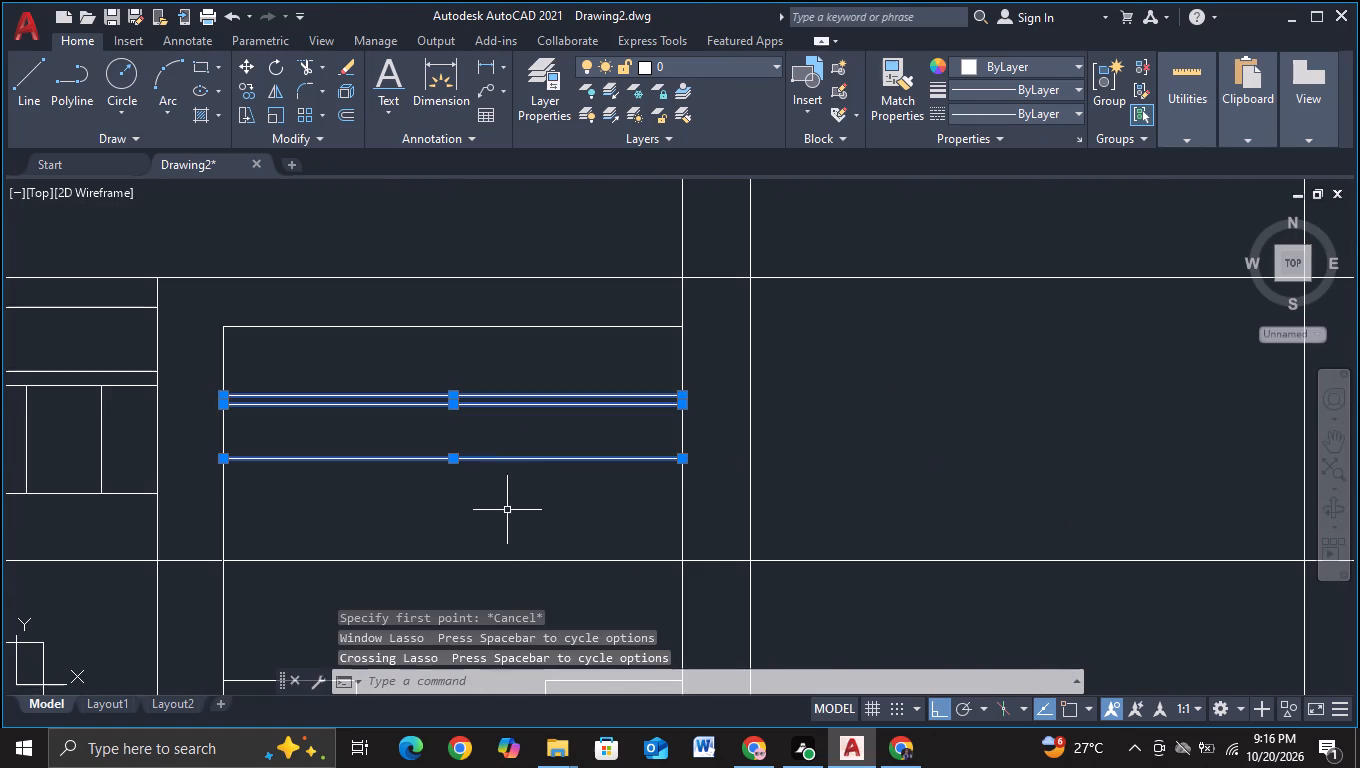
{"action": "key", "text": "c"}
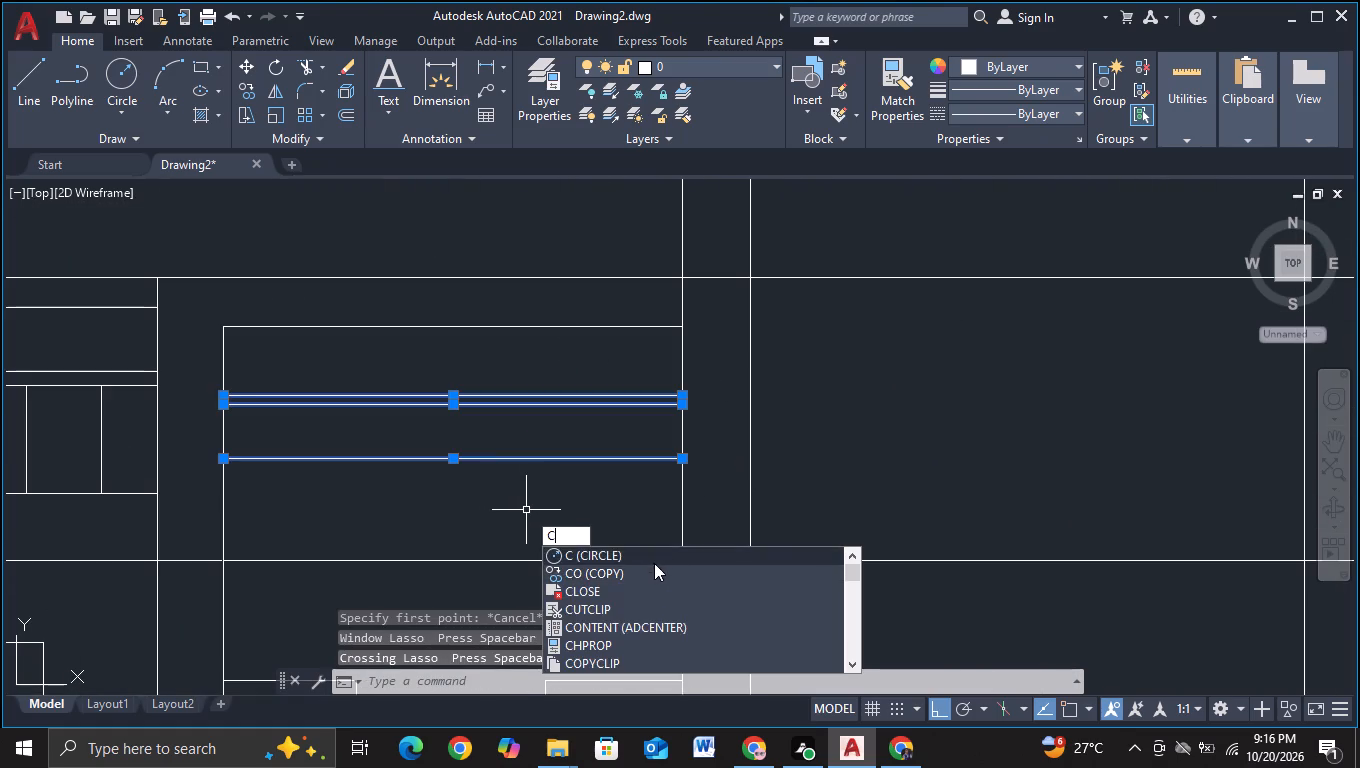
{"action": "left_click", "coordinate": [646, 570]}
{"action": "left_click", "coordinate": [568, 449]}
{"action": "middle_click_drag", "start_coordinate": [1079, 481], "coordinate": [710, 473]}
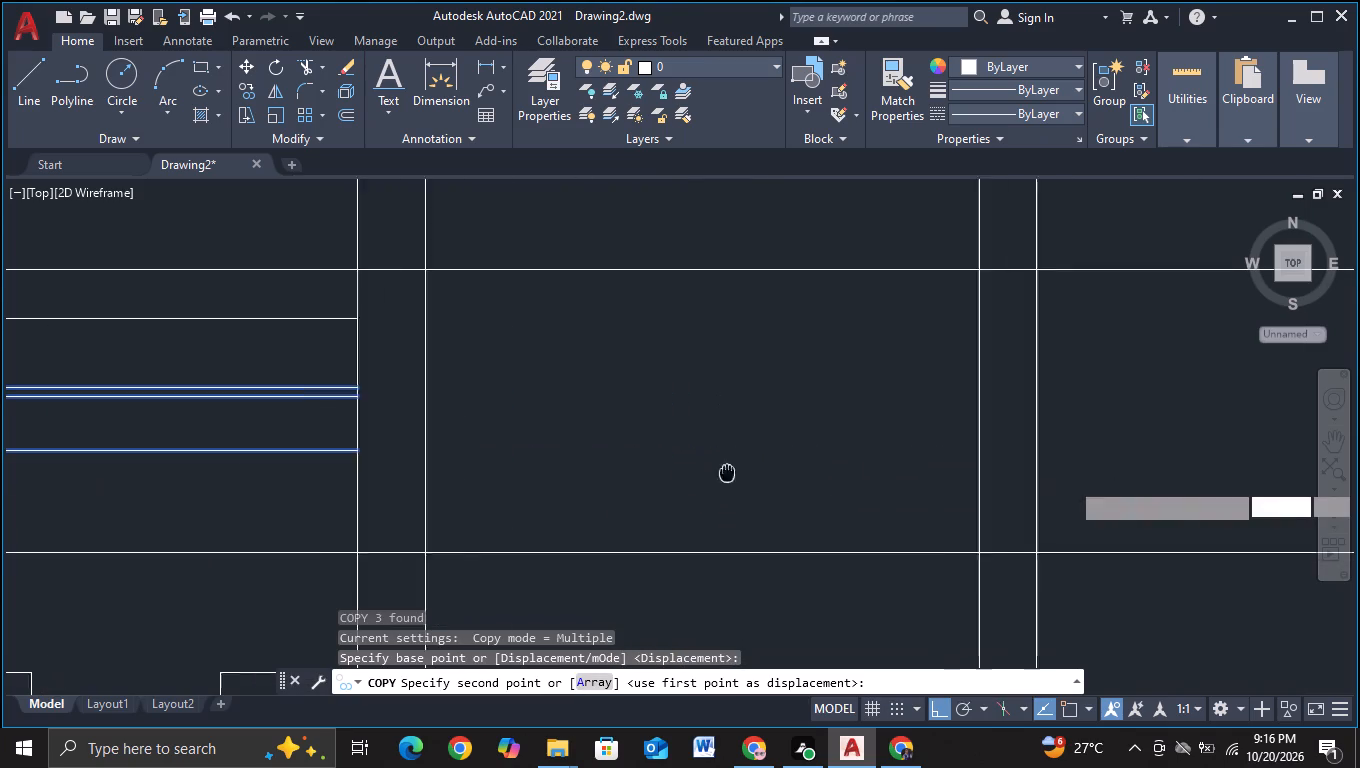
{"action": "middle_click_drag", "start_coordinate": [710, 473], "coordinate": [706, 473]}
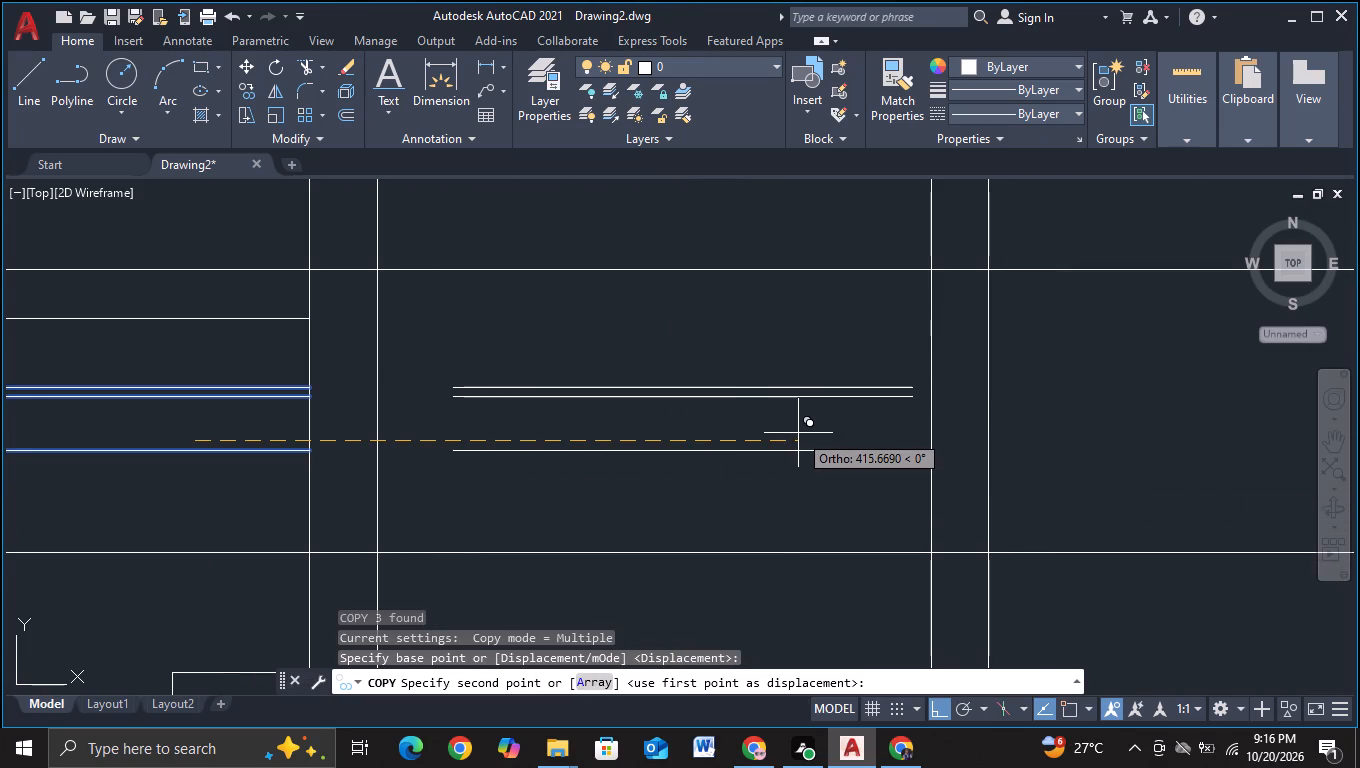
{"action": "key", "text": "F8"}
{"action": "middle_click_drag", "start_coordinate": [801, 394], "coordinate": [806, 638]}
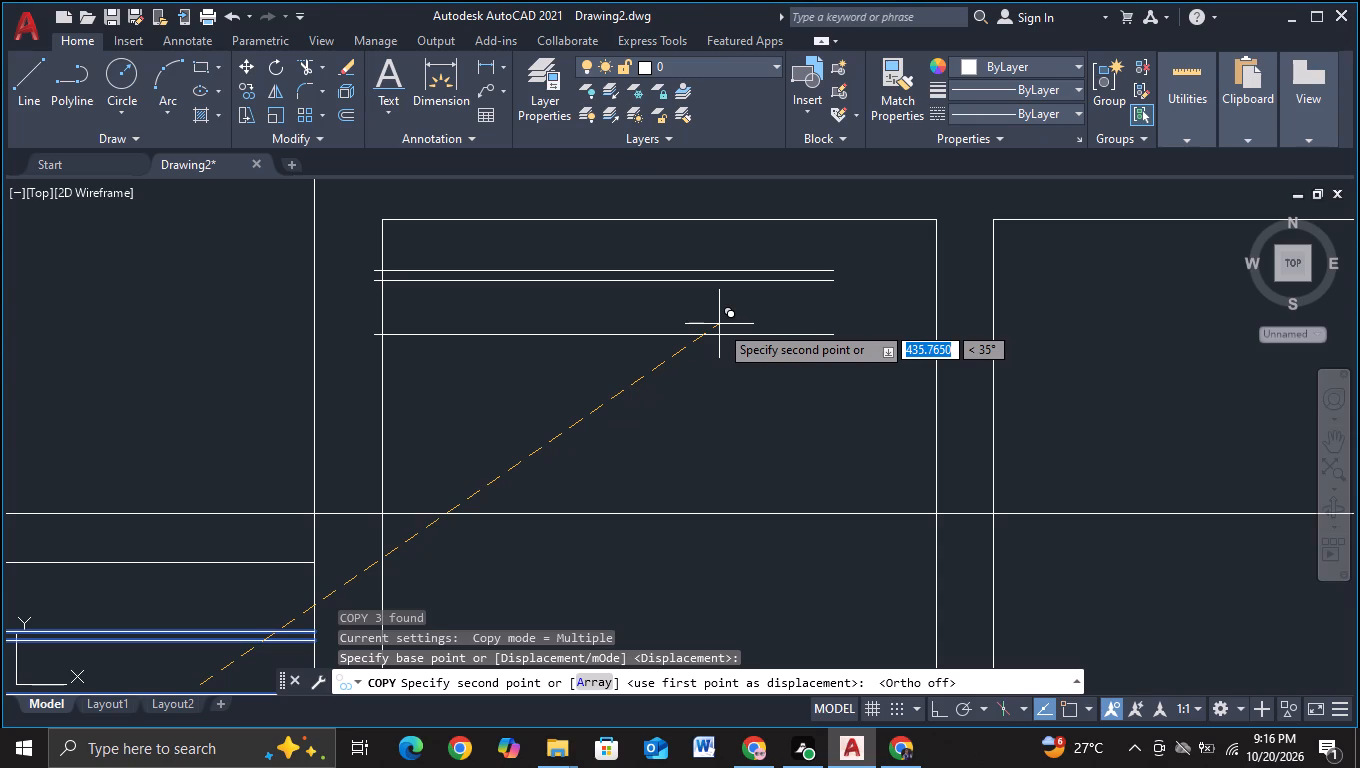
{"action": "left_click", "coordinate": [719, 324]}
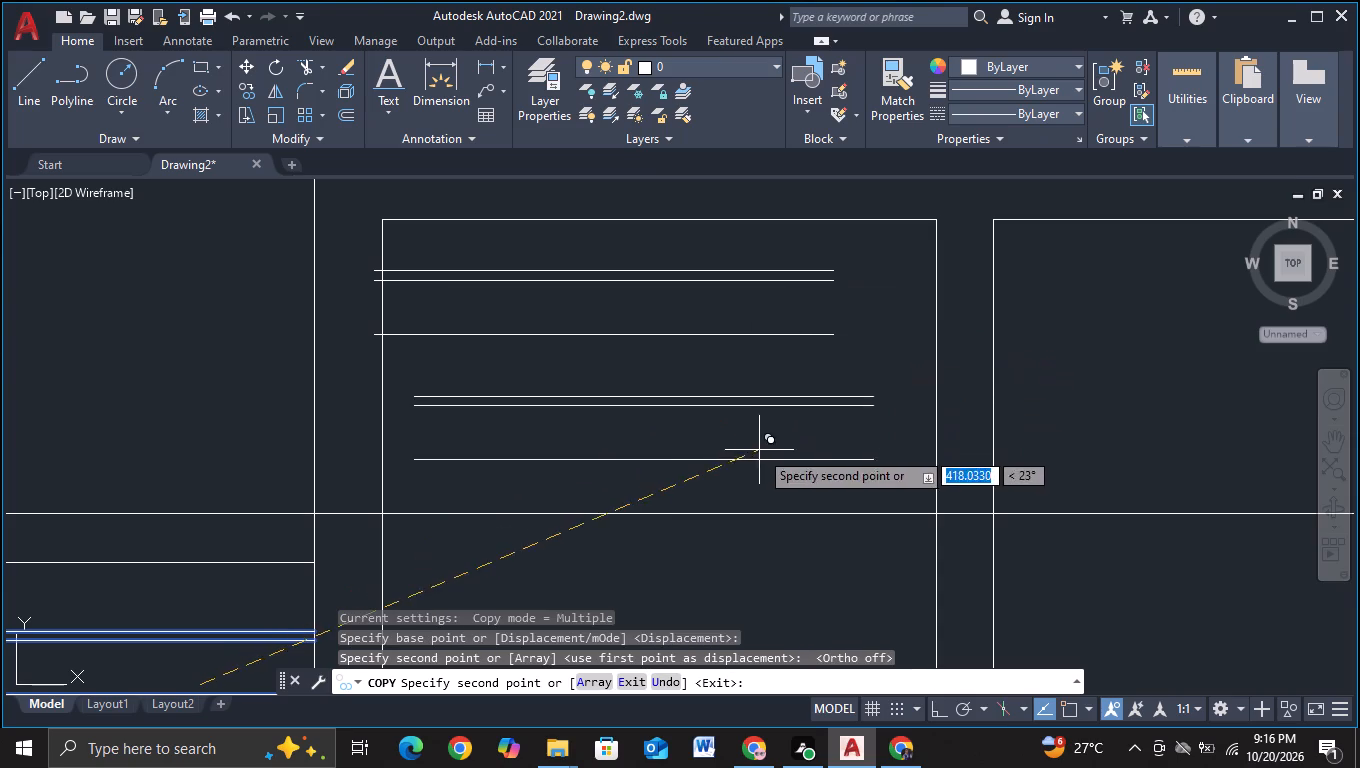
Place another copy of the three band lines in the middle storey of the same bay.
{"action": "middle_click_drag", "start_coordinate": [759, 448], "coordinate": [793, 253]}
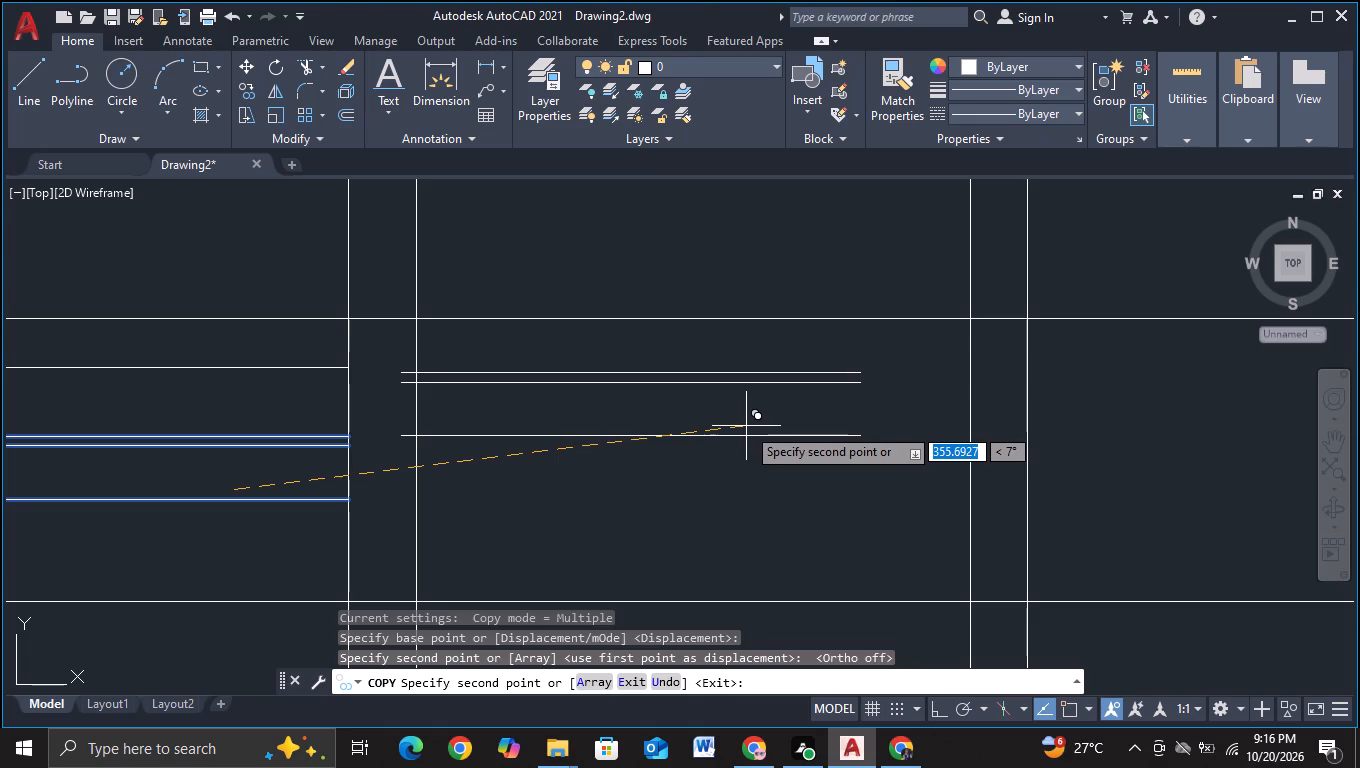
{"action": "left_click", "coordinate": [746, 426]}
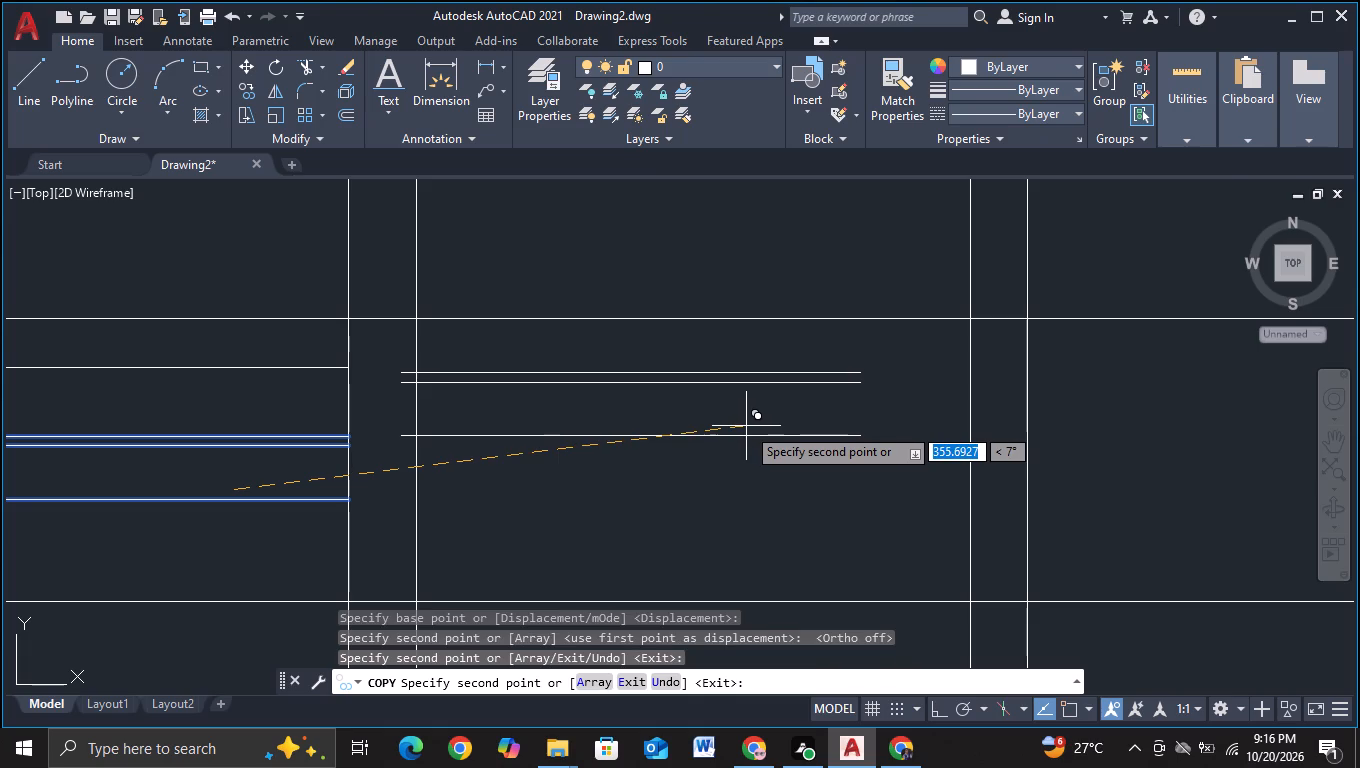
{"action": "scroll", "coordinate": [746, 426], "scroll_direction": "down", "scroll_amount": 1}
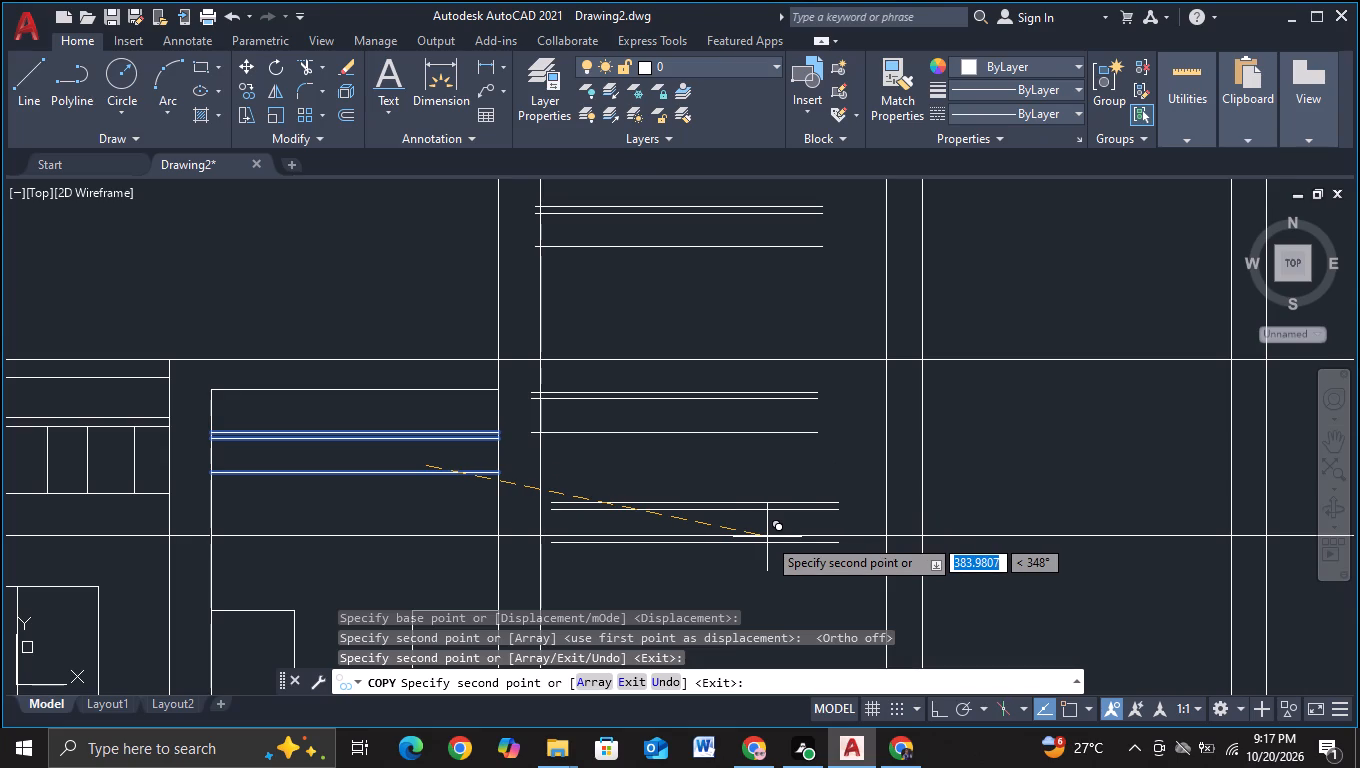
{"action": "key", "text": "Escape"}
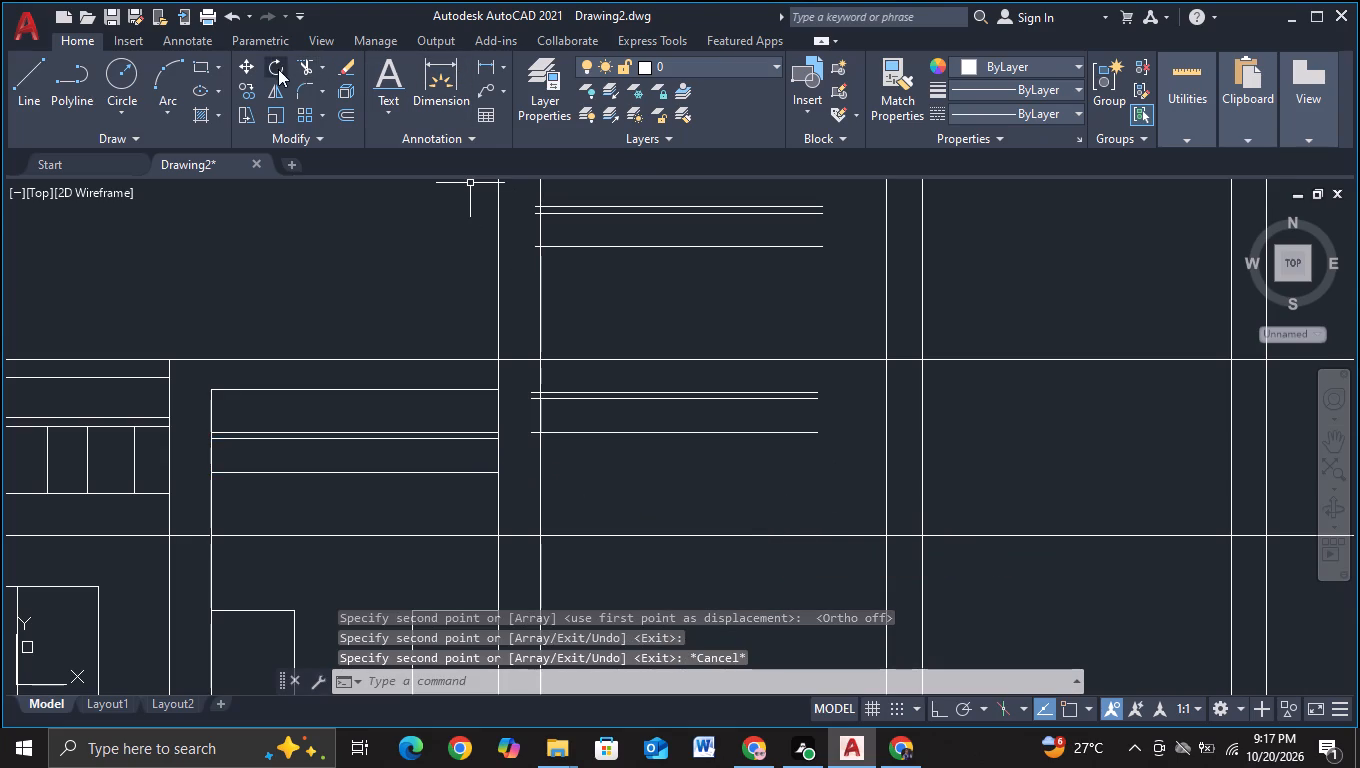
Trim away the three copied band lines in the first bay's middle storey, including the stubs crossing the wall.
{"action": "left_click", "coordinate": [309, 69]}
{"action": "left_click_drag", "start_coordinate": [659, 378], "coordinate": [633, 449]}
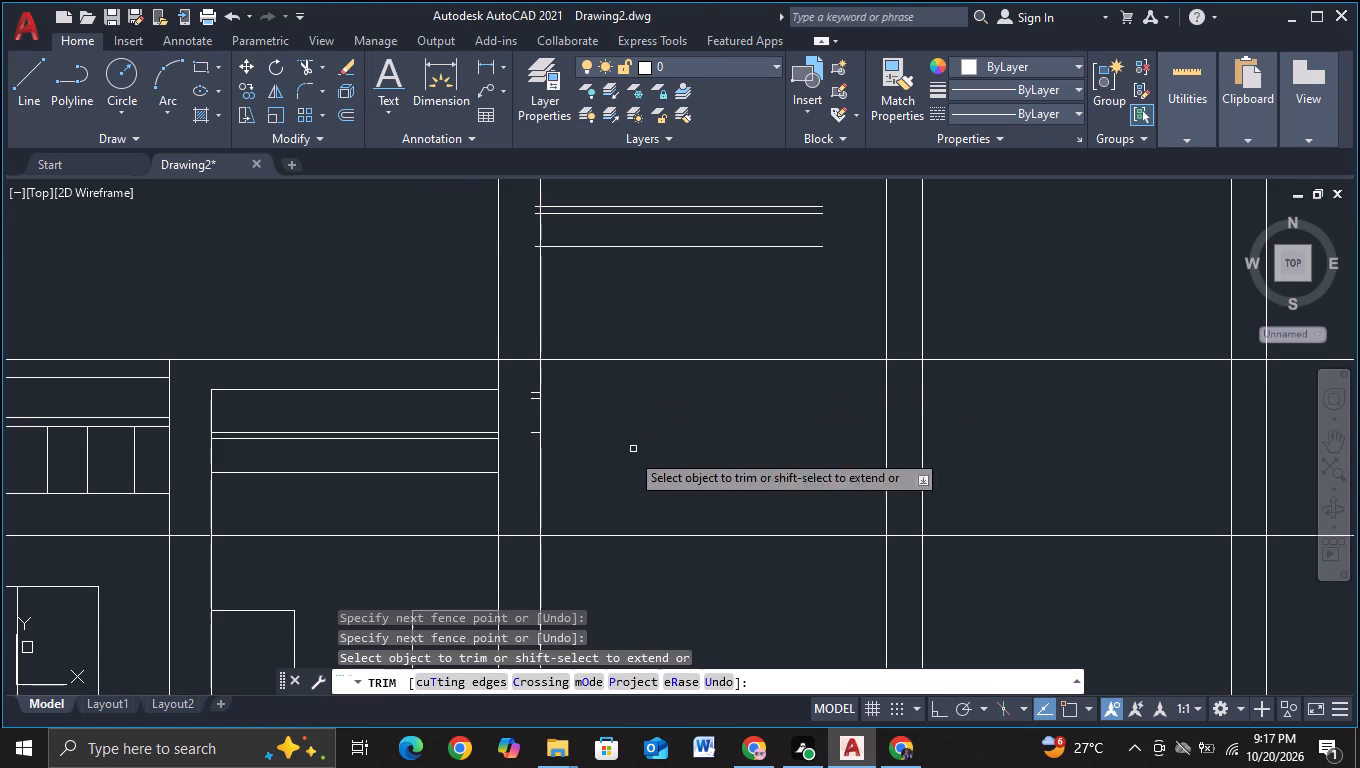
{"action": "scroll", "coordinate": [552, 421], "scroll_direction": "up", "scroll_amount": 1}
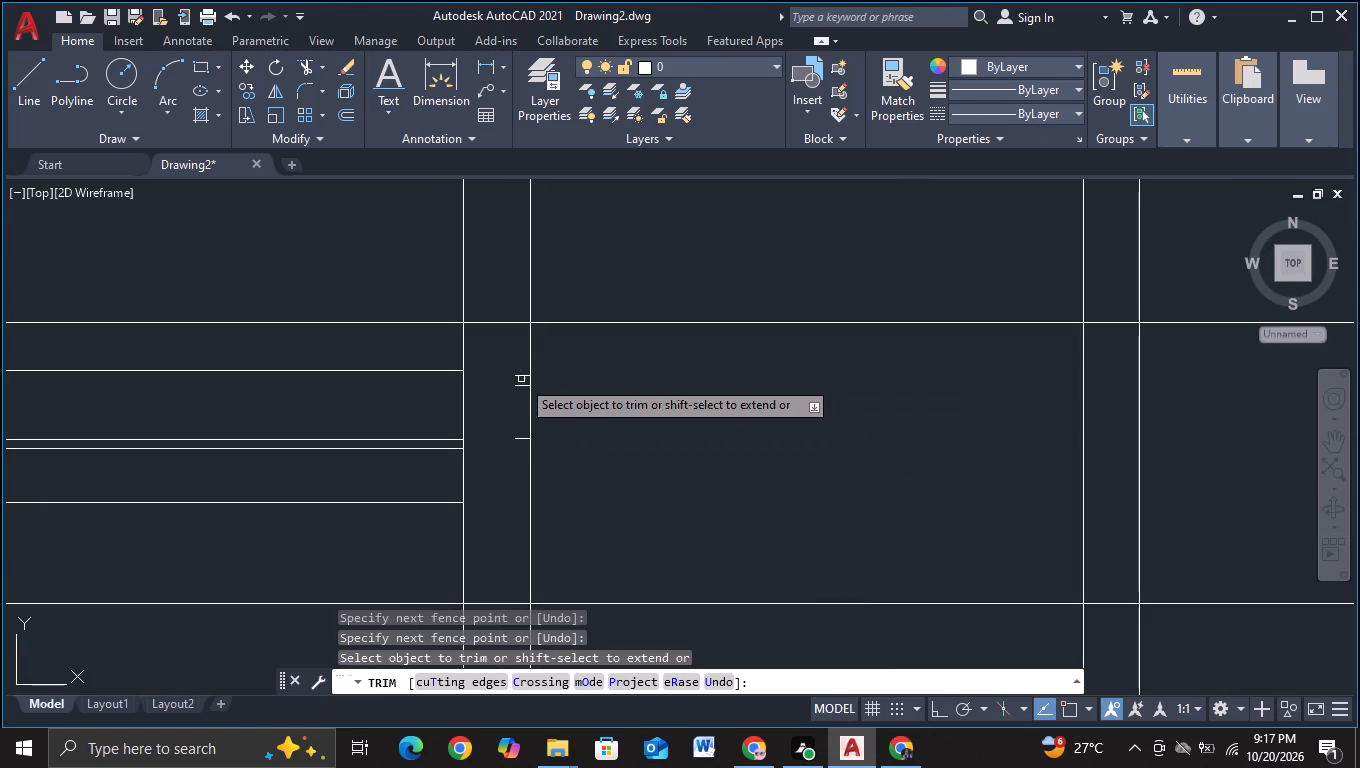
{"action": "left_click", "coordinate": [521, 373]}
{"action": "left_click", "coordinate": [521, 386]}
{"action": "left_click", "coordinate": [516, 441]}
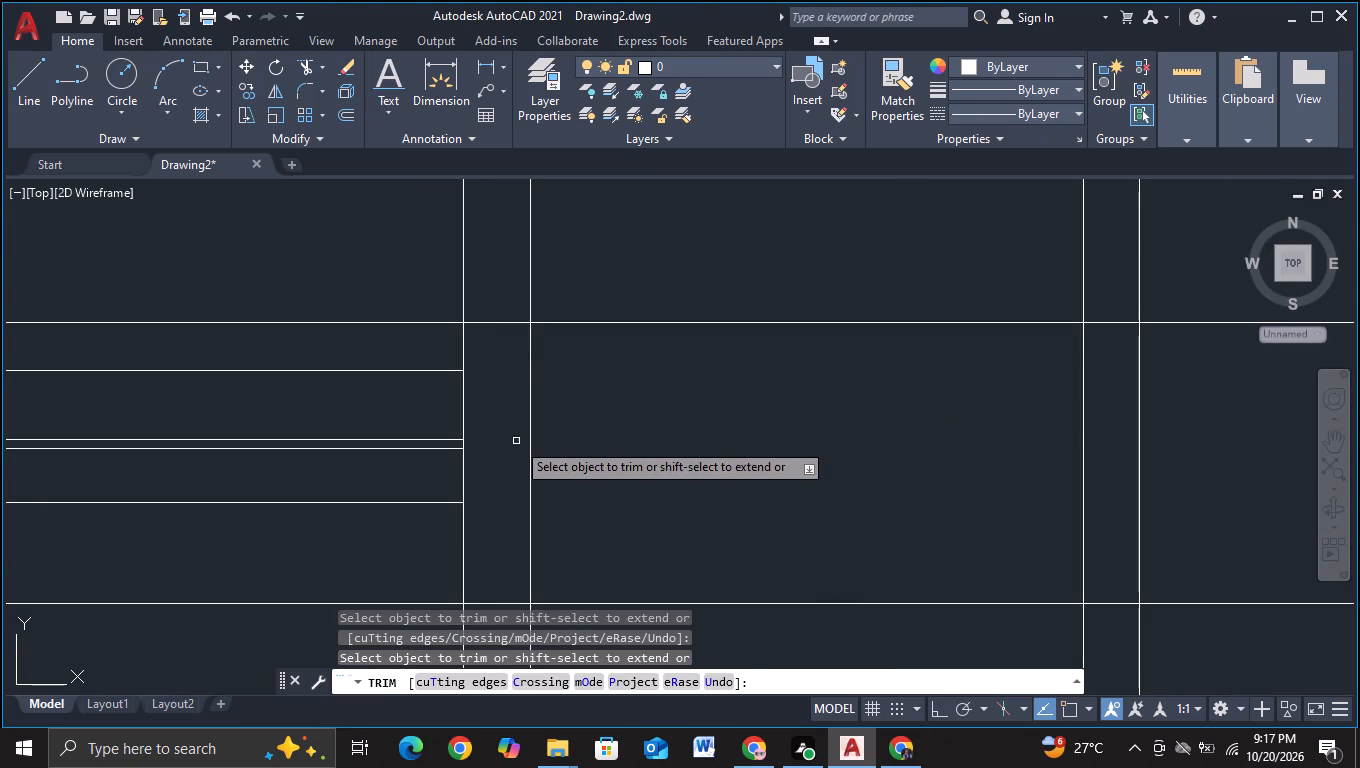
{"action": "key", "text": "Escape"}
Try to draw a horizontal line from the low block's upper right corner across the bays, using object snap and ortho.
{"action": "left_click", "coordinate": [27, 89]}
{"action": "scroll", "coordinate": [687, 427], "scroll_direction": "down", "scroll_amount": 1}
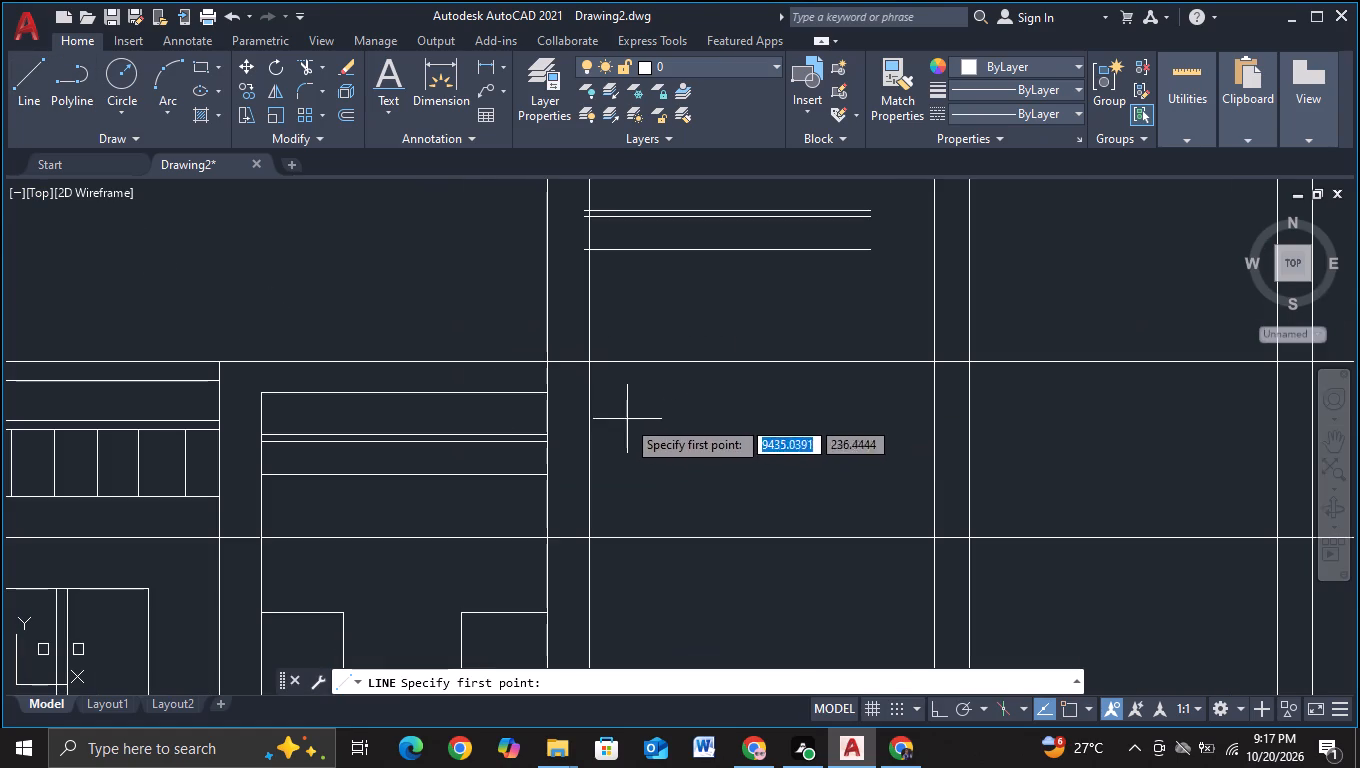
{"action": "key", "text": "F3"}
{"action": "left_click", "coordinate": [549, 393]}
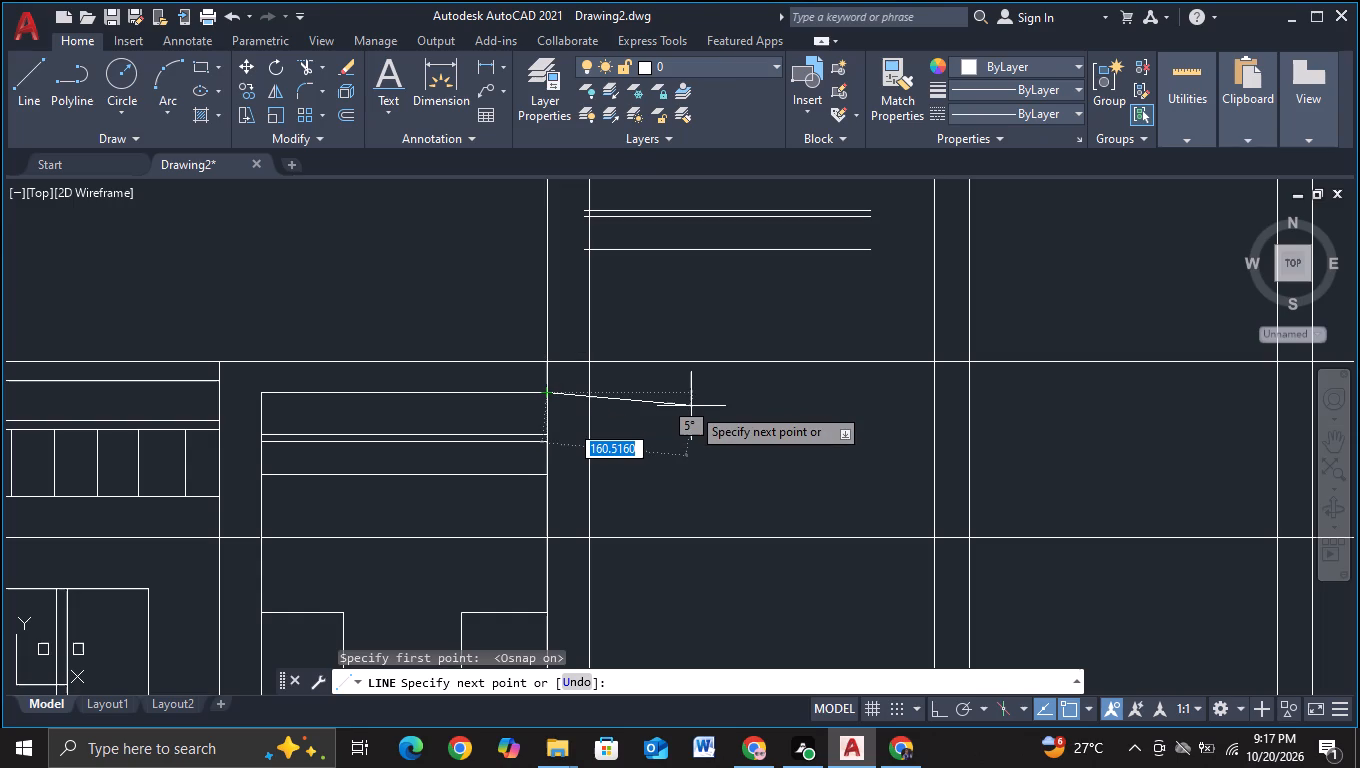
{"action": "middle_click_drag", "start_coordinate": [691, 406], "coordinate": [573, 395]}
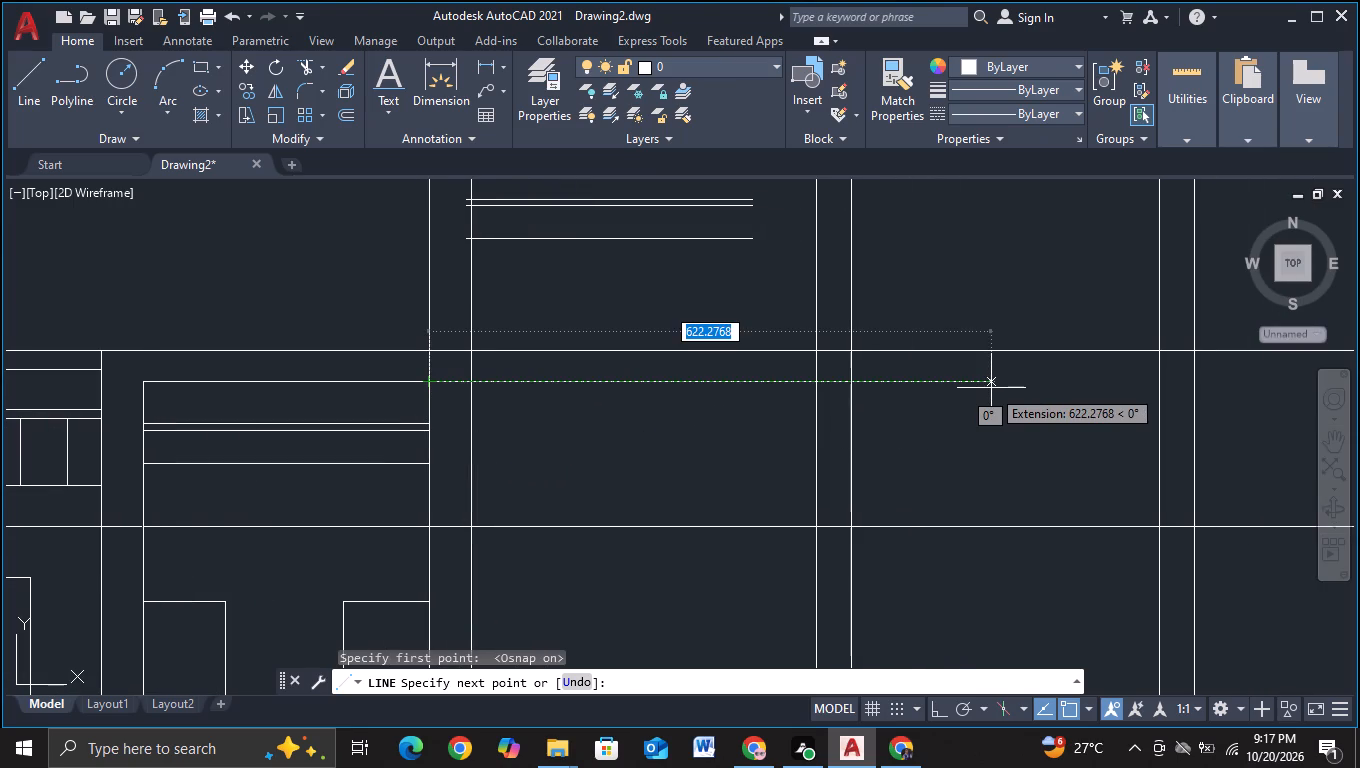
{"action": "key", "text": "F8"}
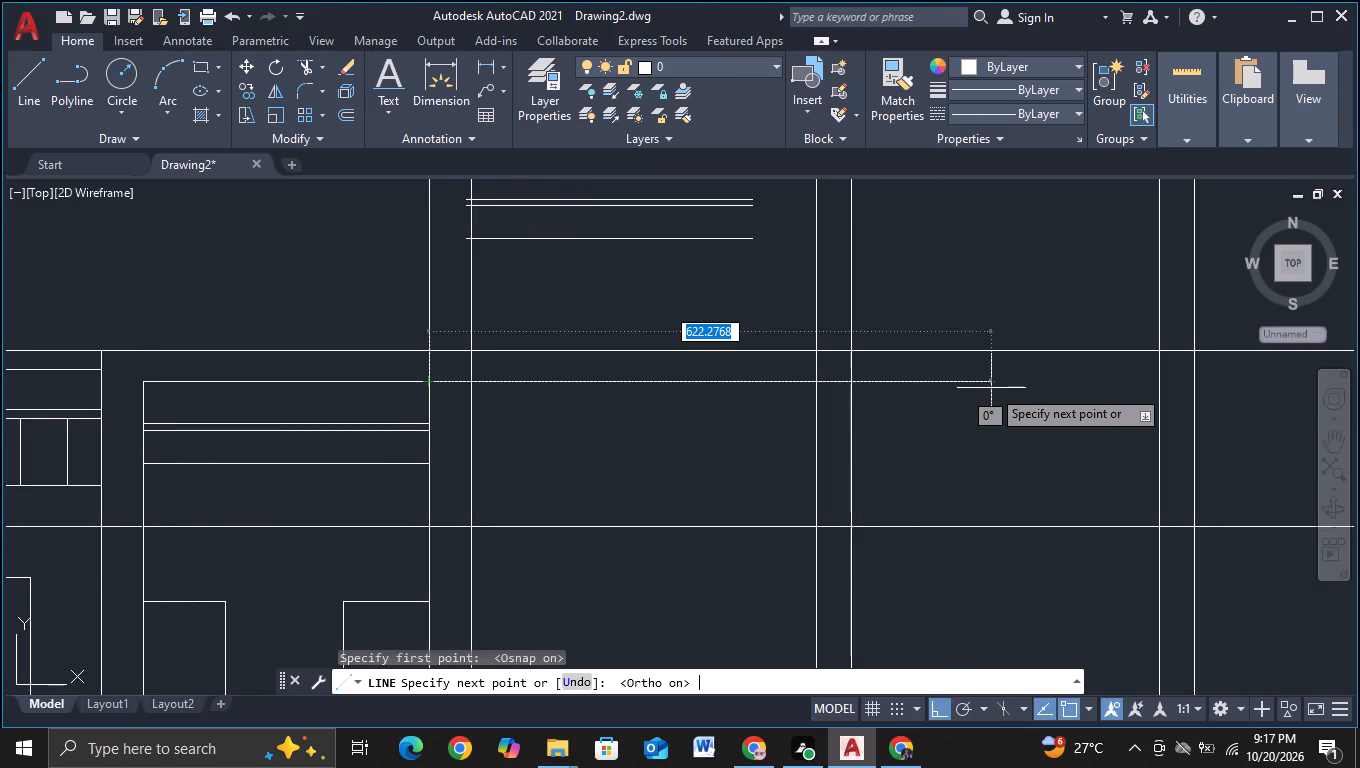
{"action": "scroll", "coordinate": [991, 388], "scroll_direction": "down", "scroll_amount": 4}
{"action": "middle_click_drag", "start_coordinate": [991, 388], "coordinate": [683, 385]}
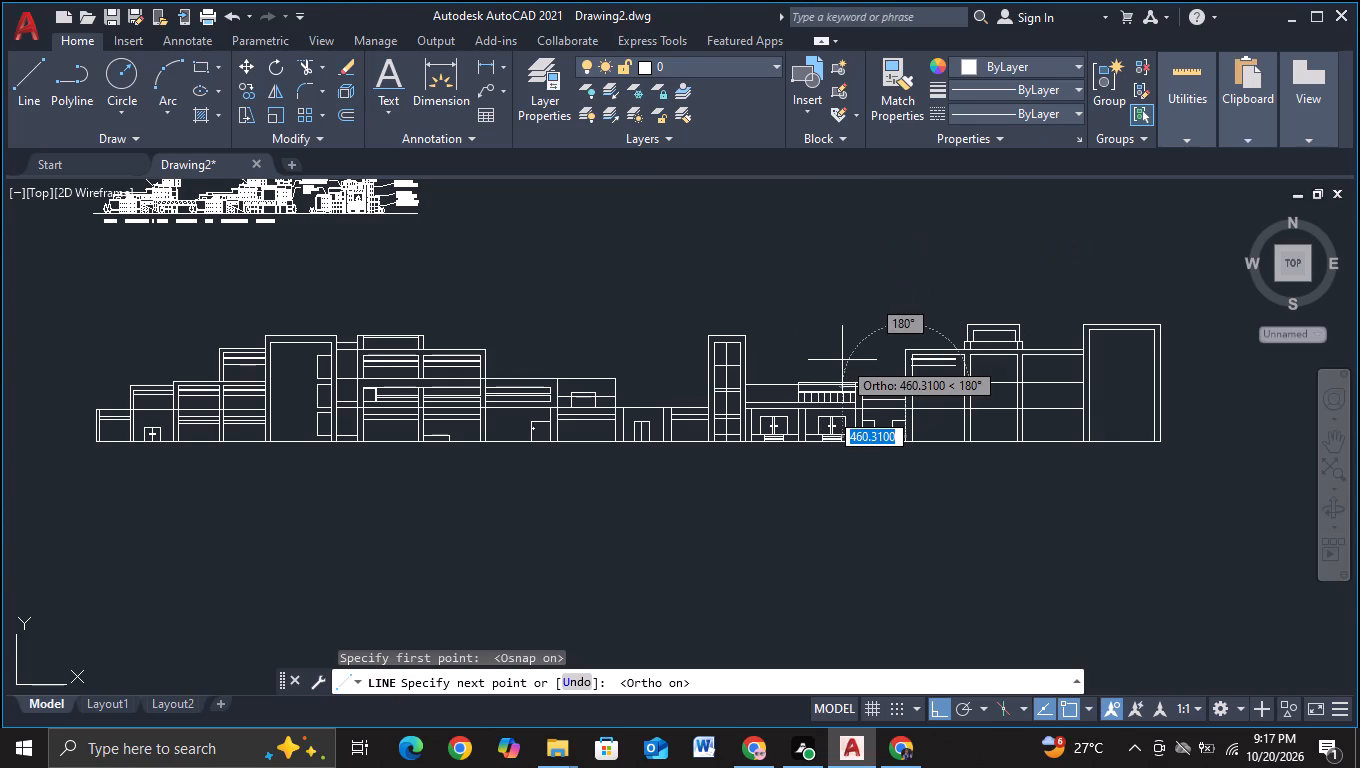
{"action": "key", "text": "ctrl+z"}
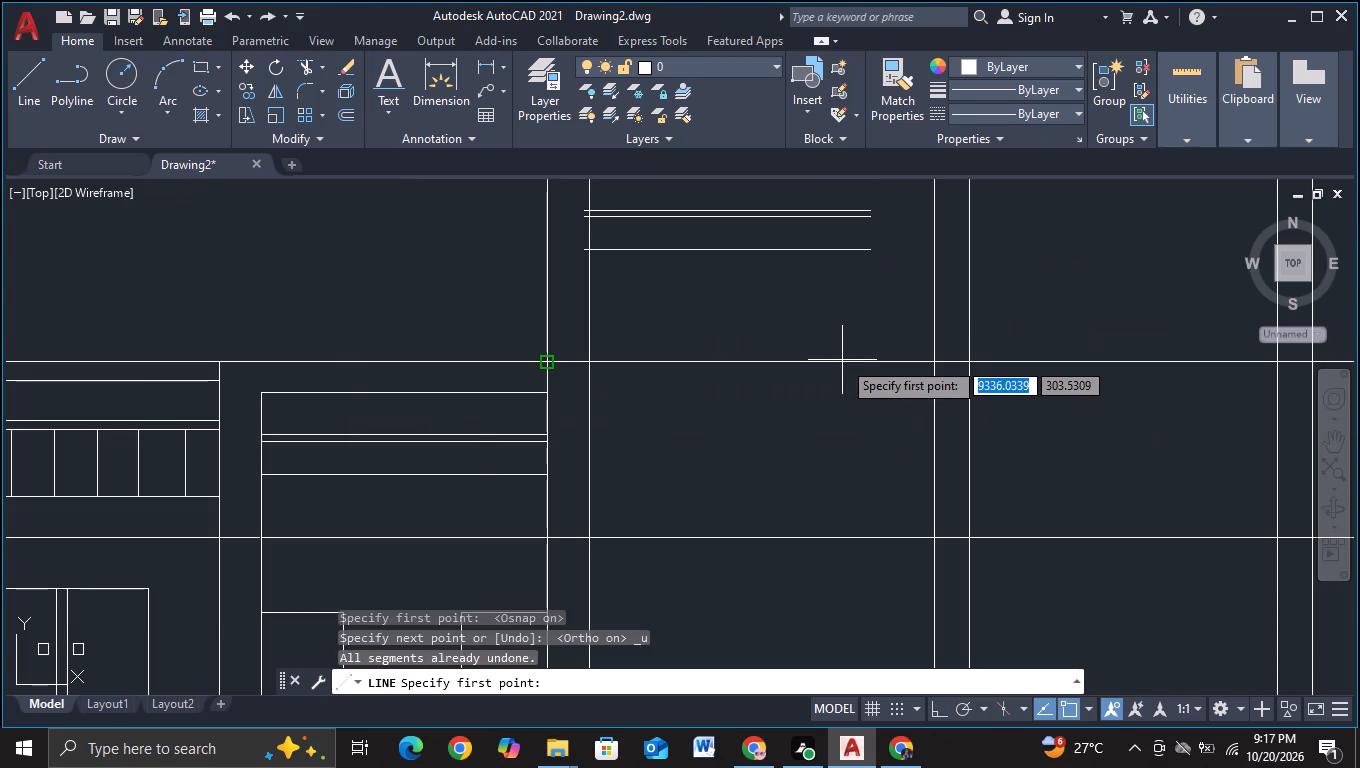
Draw a horizontal line from the low block's upper right corner across all three bays, ending just inside the tall end block.
{"action": "scroll", "coordinate": [842, 360], "scroll_direction": "down", "scroll_amount": 2}
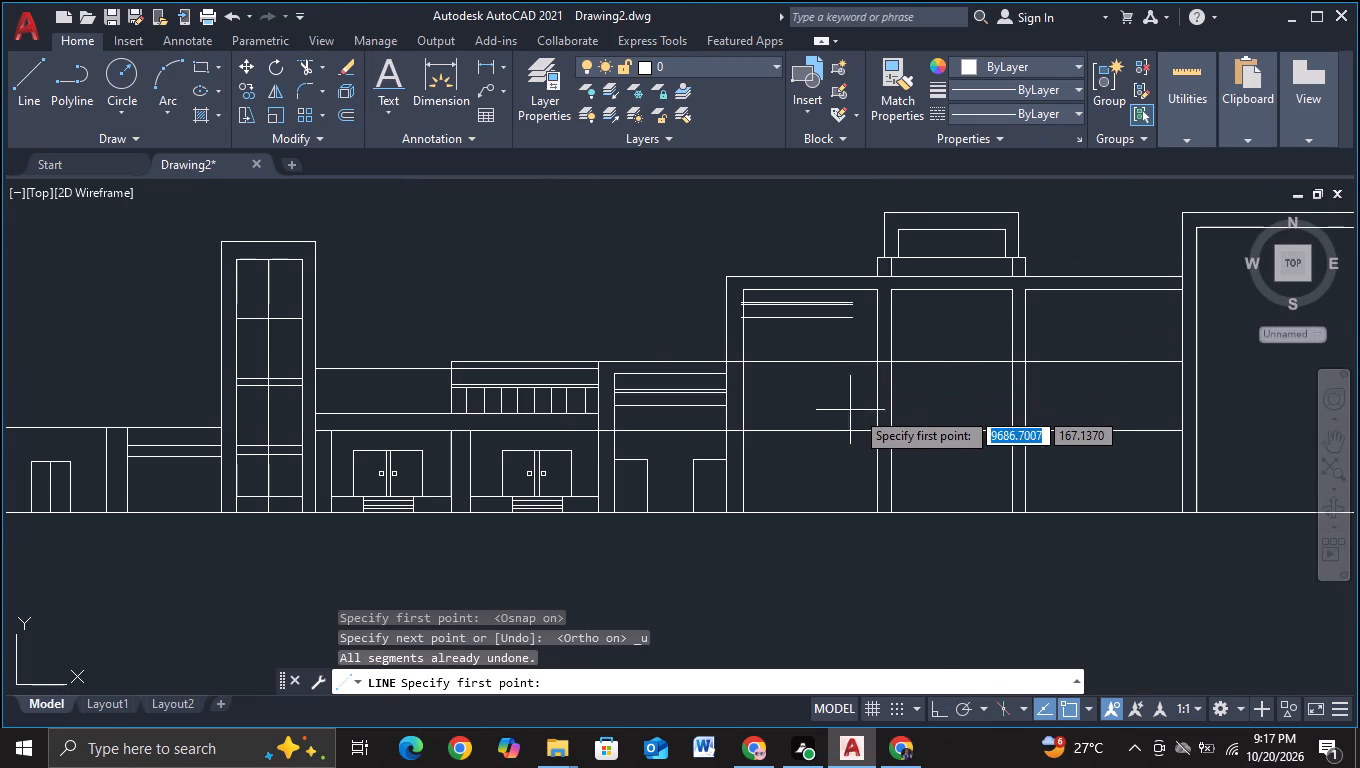
{"action": "left_click_drag", "start_coordinate": [44, 103], "coordinate": [55, 105]}
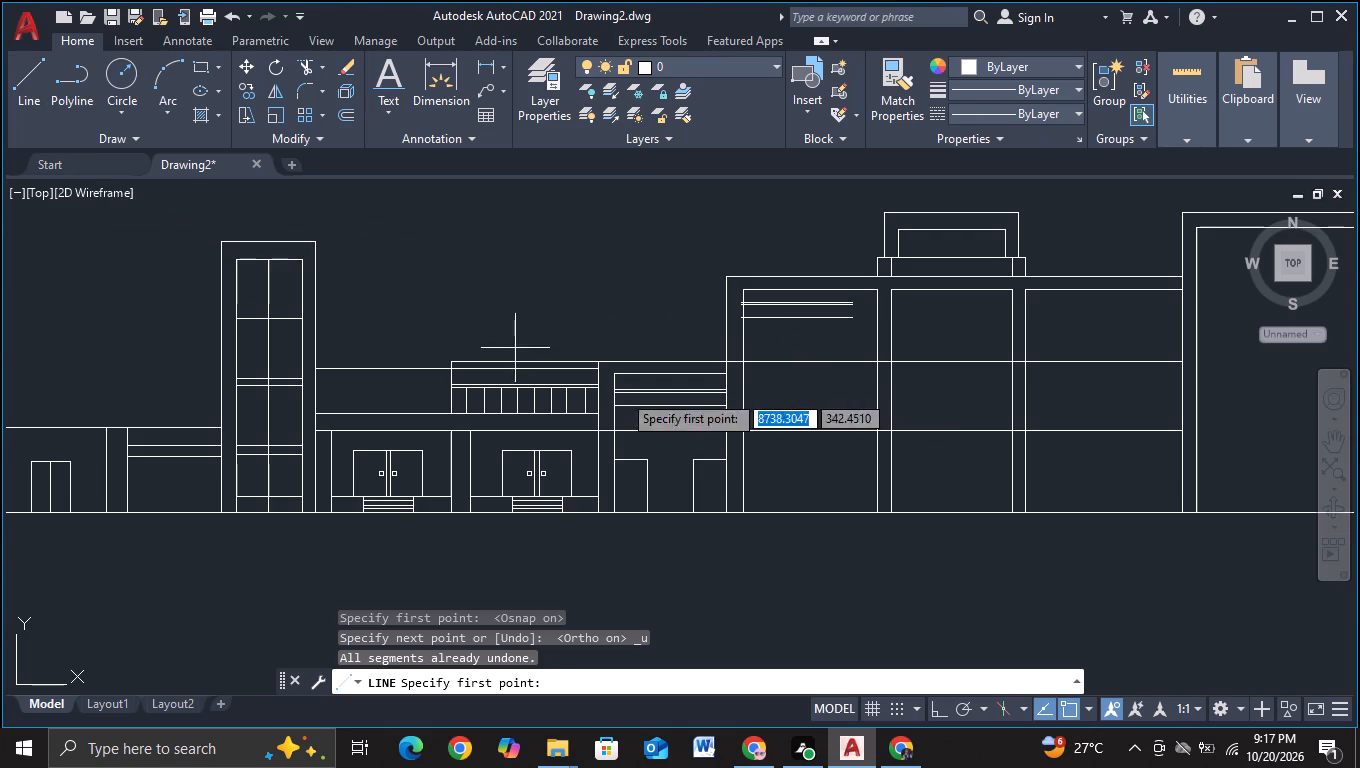
{"action": "scroll", "coordinate": [742, 447], "scroll_direction": "up", "scroll_amount": 1}
{"action": "middle_click_drag", "start_coordinate": [809, 387], "coordinate": [803, 454]}
{"action": "middle_click_drag", "start_coordinate": [803, 454], "coordinate": [794, 418]}
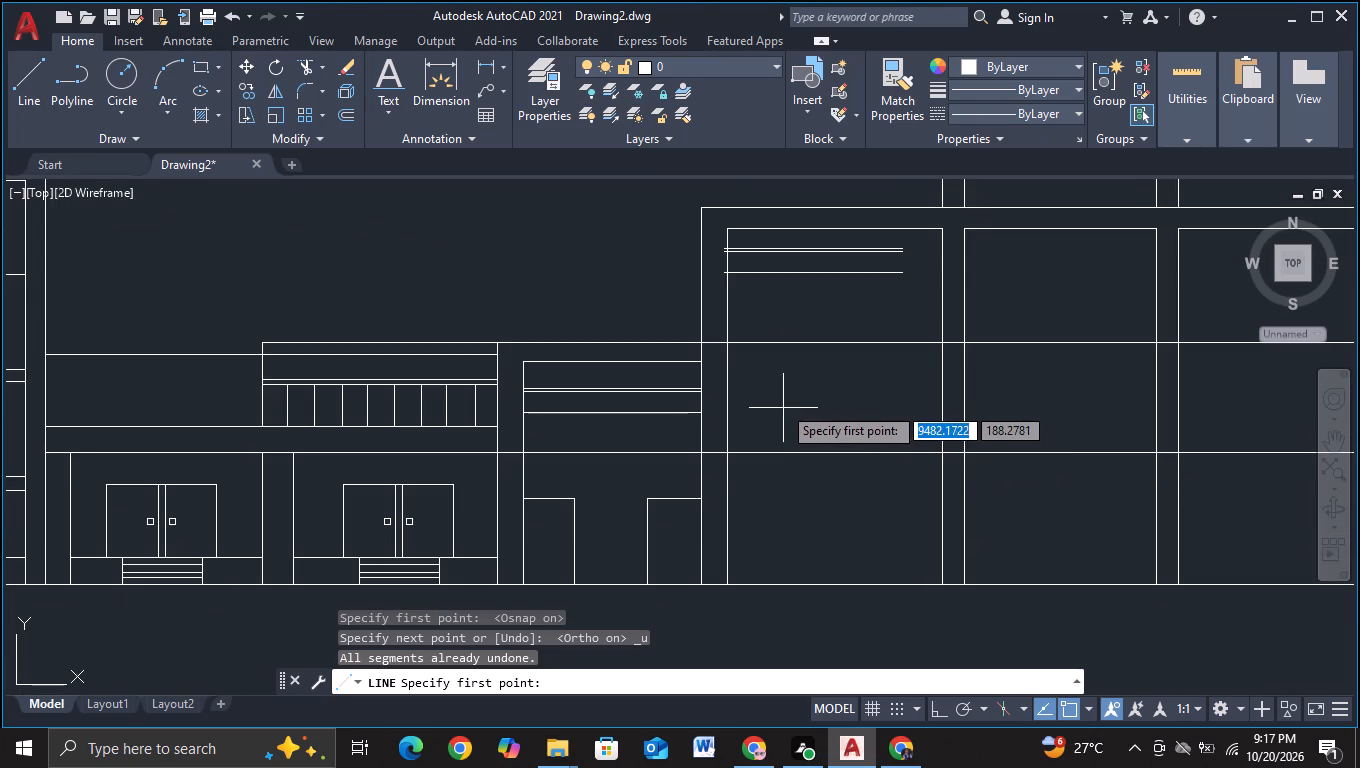
{"action": "left_click", "coordinate": [702, 365]}
{"action": "middle_click_drag", "start_coordinate": [1054, 383], "coordinate": [729, 416]}
{"action": "scroll", "coordinate": [805, 403], "scroll_direction": "up", "scroll_amount": 1}
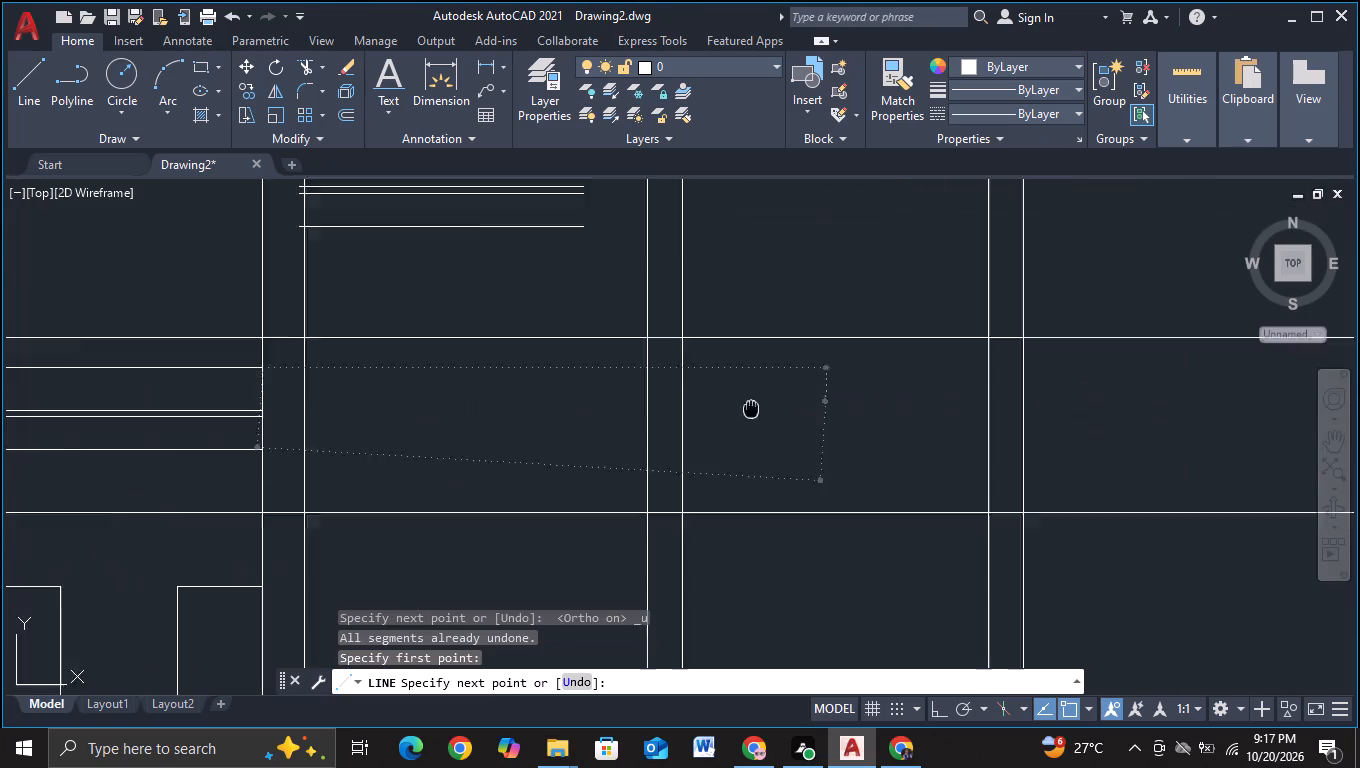
{"action": "middle_click_drag", "start_coordinate": [729, 416], "coordinate": [704, 421]}
{"action": "key", "text": "F8"}
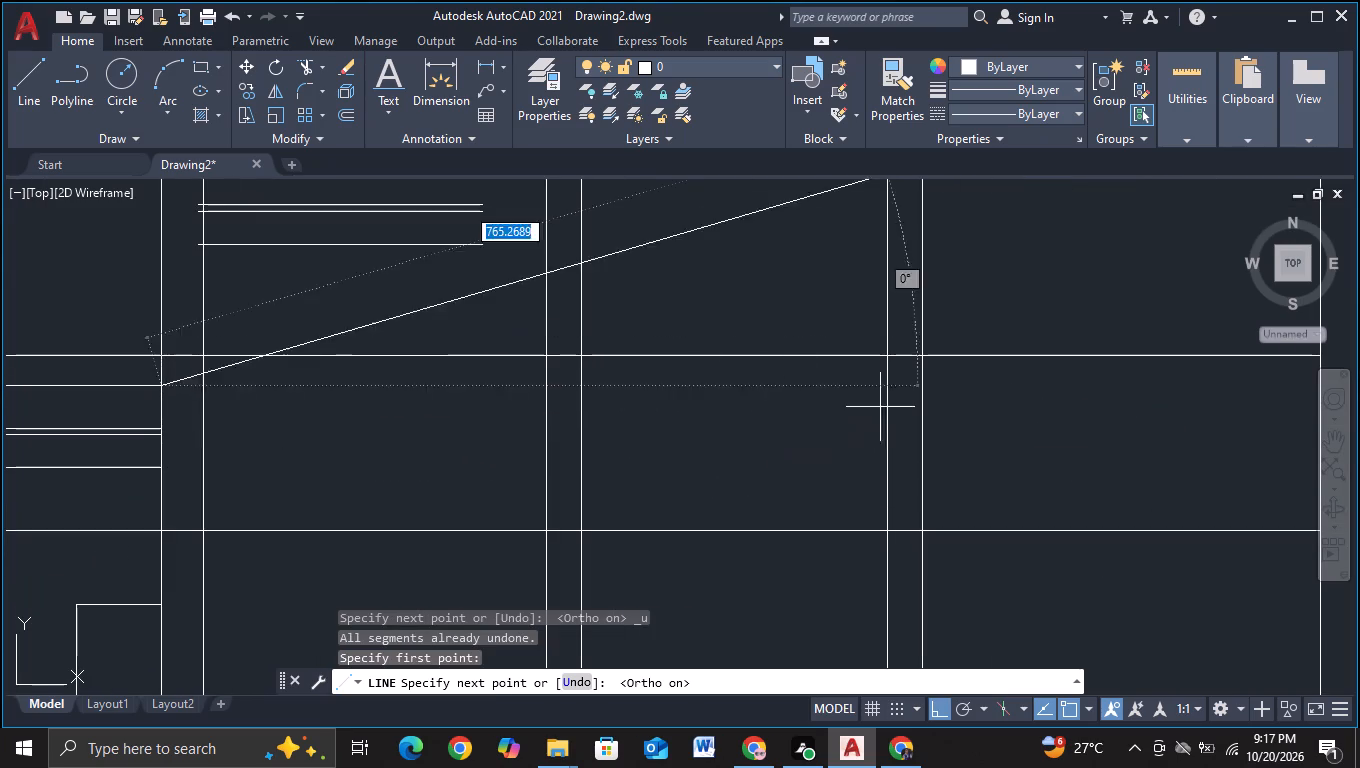
{"action": "middle_click_drag", "start_coordinate": [1028, 401], "coordinate": [447, 435]}
{"action": "left_click", "coordinate": [817, 451]}
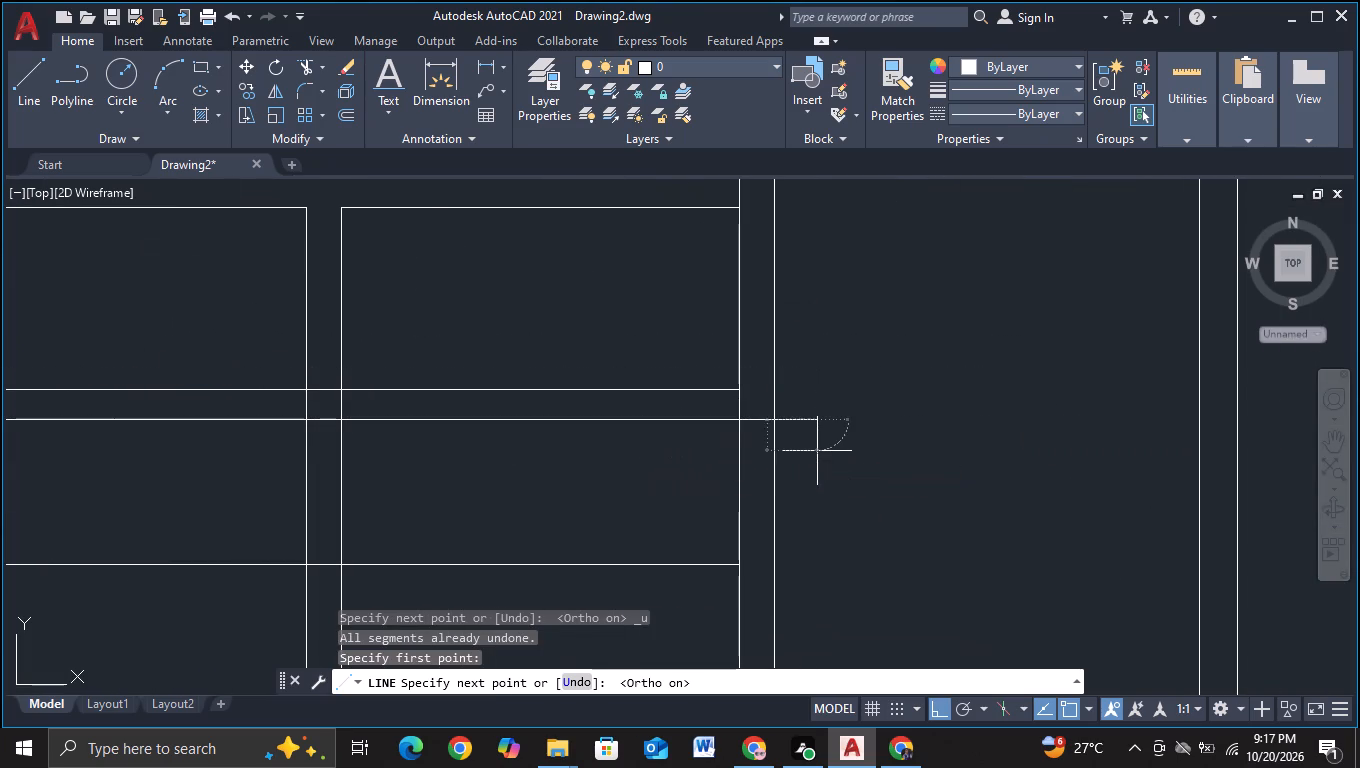
{"action": "key", "text": "Escape"}
Trim the new horizontal line where it crosses the columns and walls of the three-bay block, including its overshoot into the tall end block.
{"action": "left_click", "coordinate": [312, 71]}
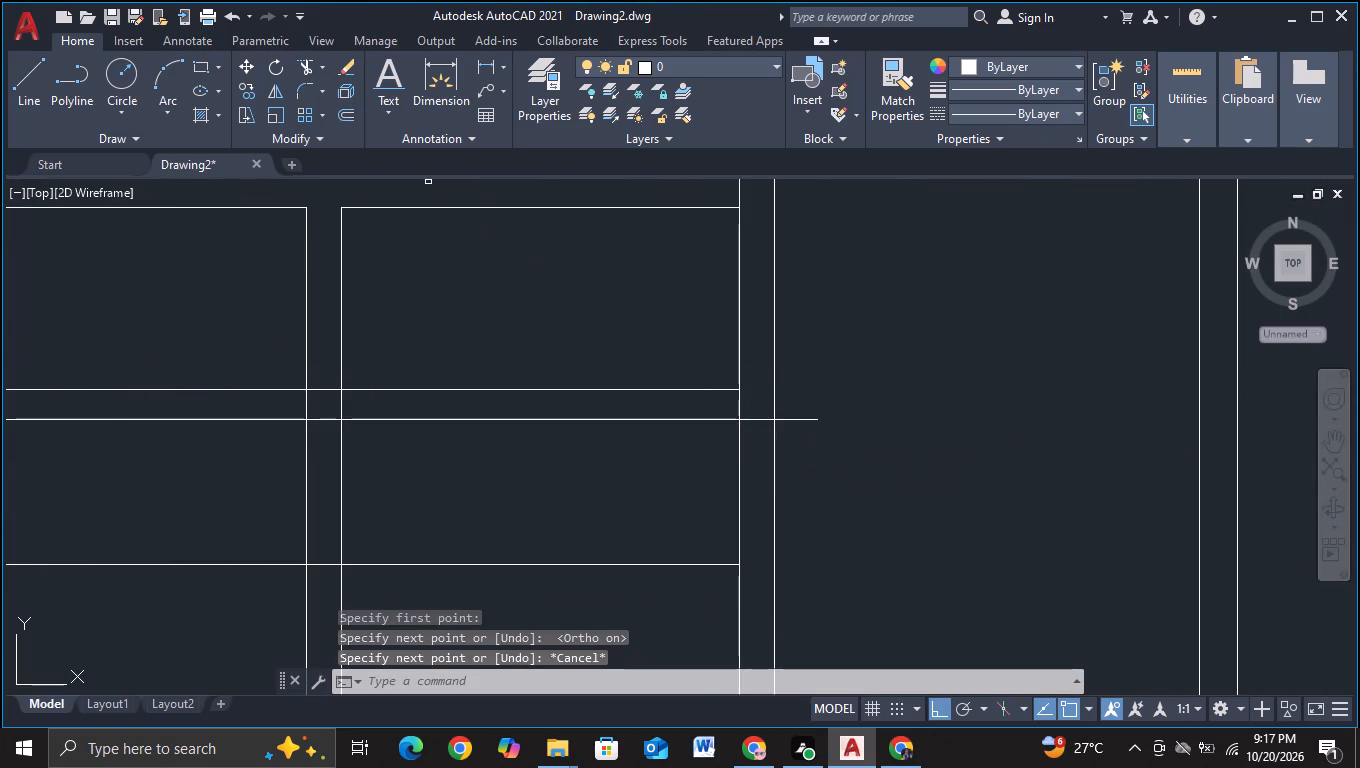
{"action": "left_click", "coordinate": [758, 421]}
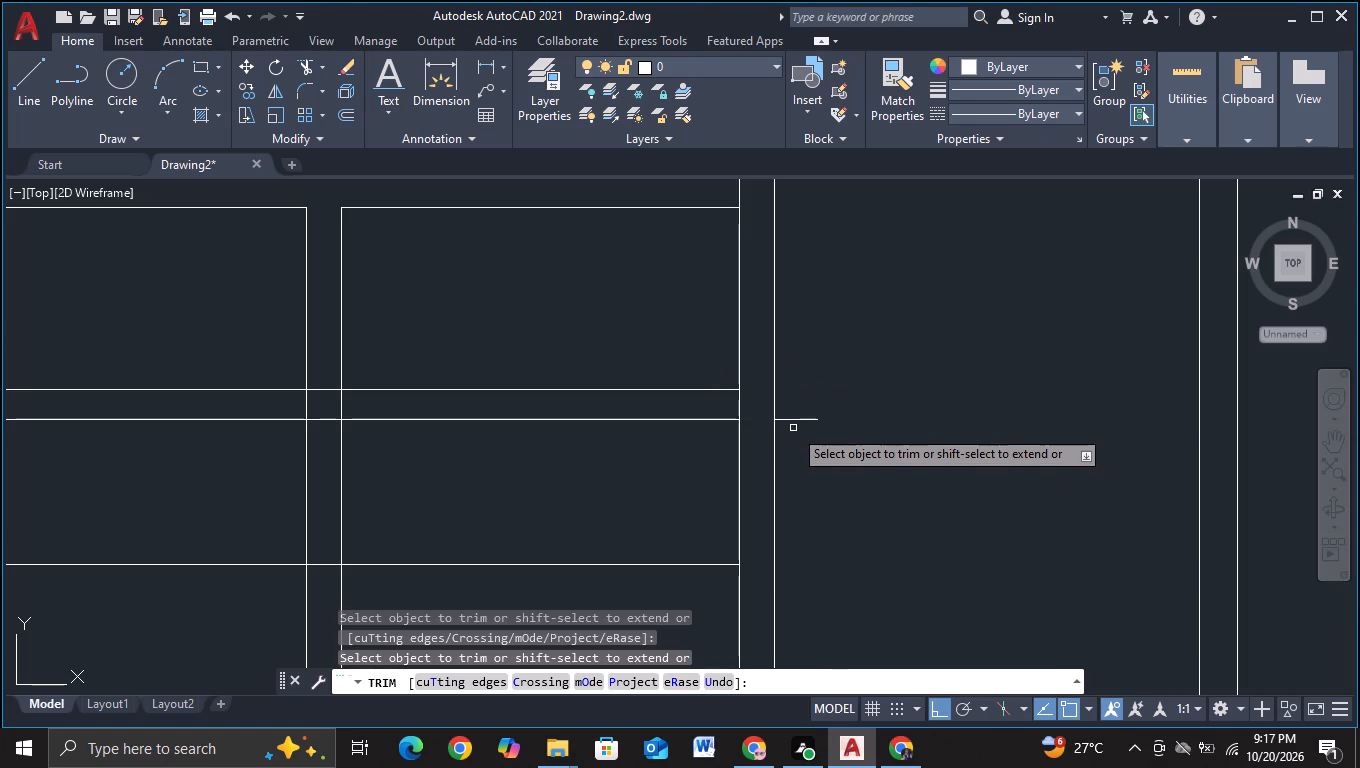
{"action": "left_click", "coordinate": [793, 419]}
{"action": "left_click", "coordinate": [325, 422]}
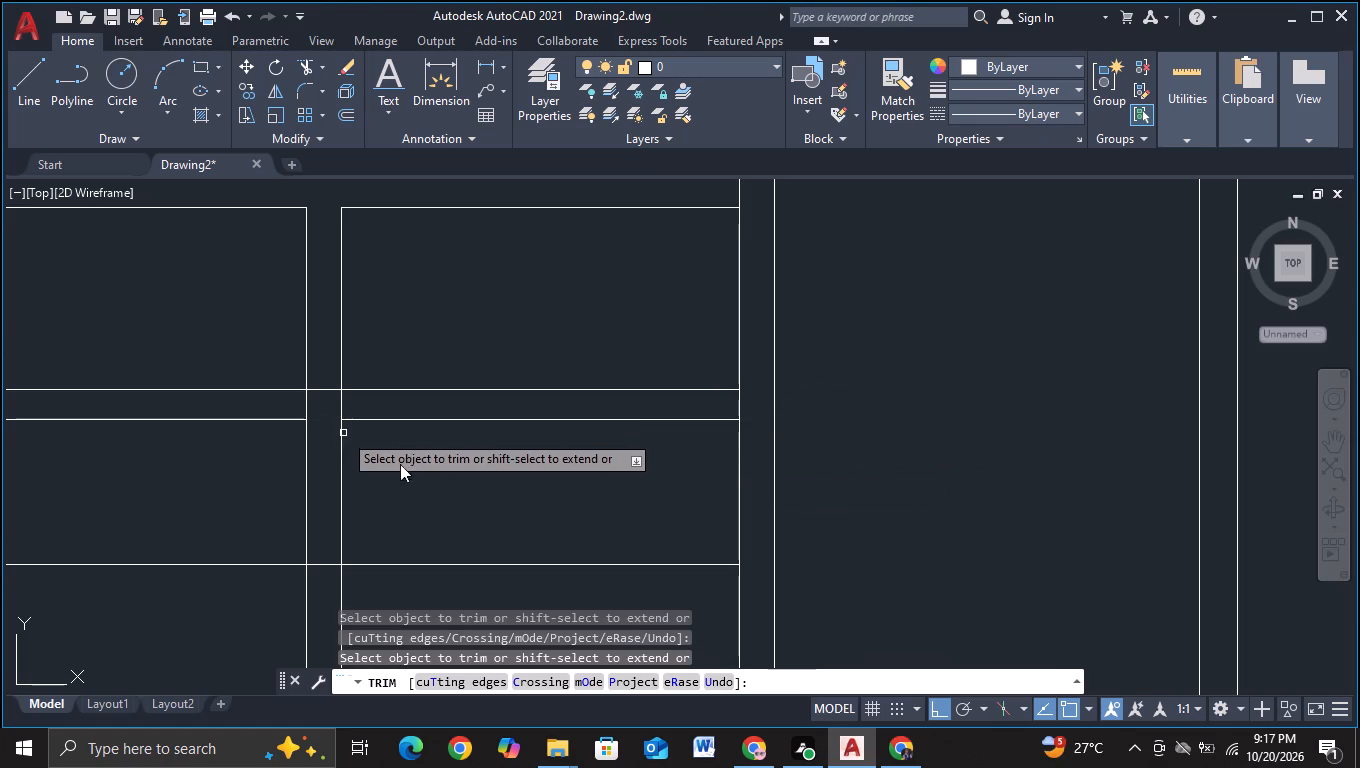
{"action": "middle_click_drag", "start_coordinate": [489, 526], "coordinate": [858, 459]}
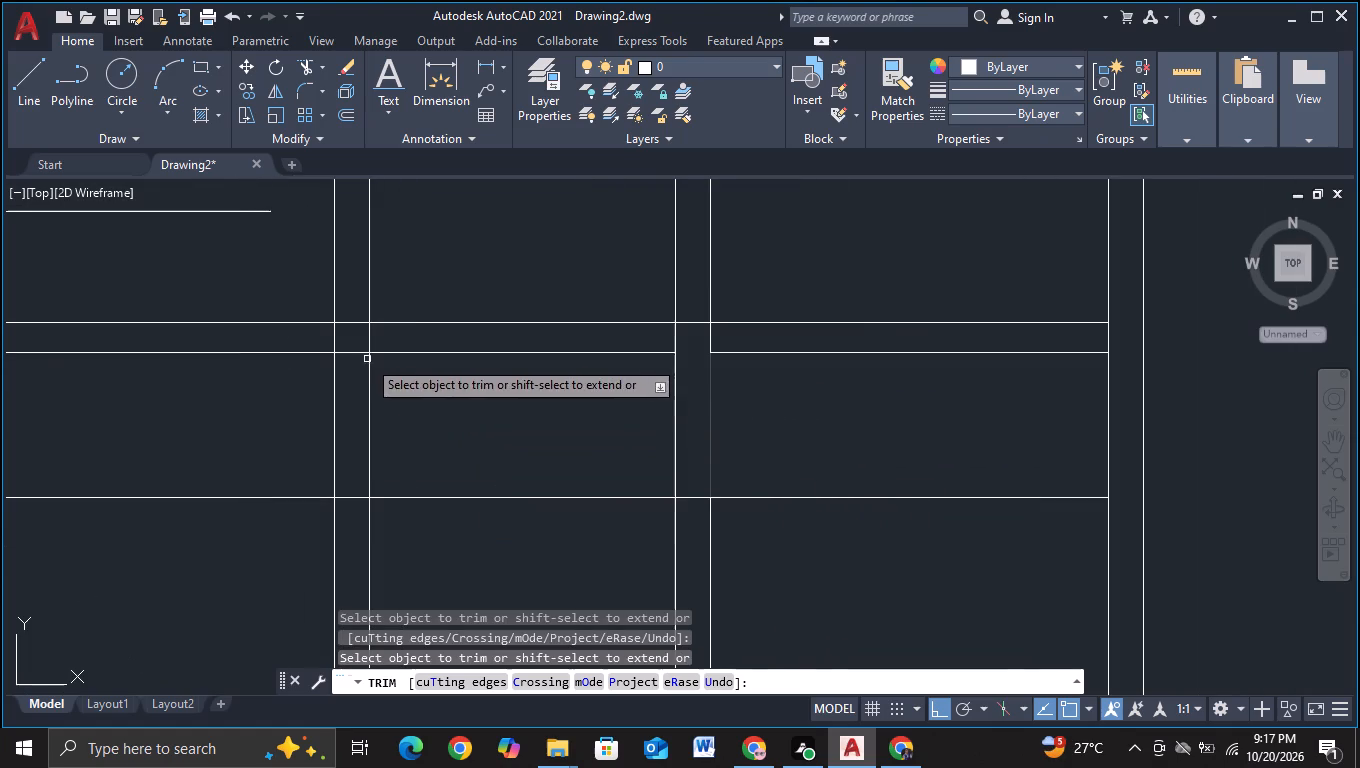
{"action": "left_click", "coordinate": [356, 354]}
{"action": "middle_click_drag", "start_coordinate": [578, 463], "coordinate": [1016, 443]}
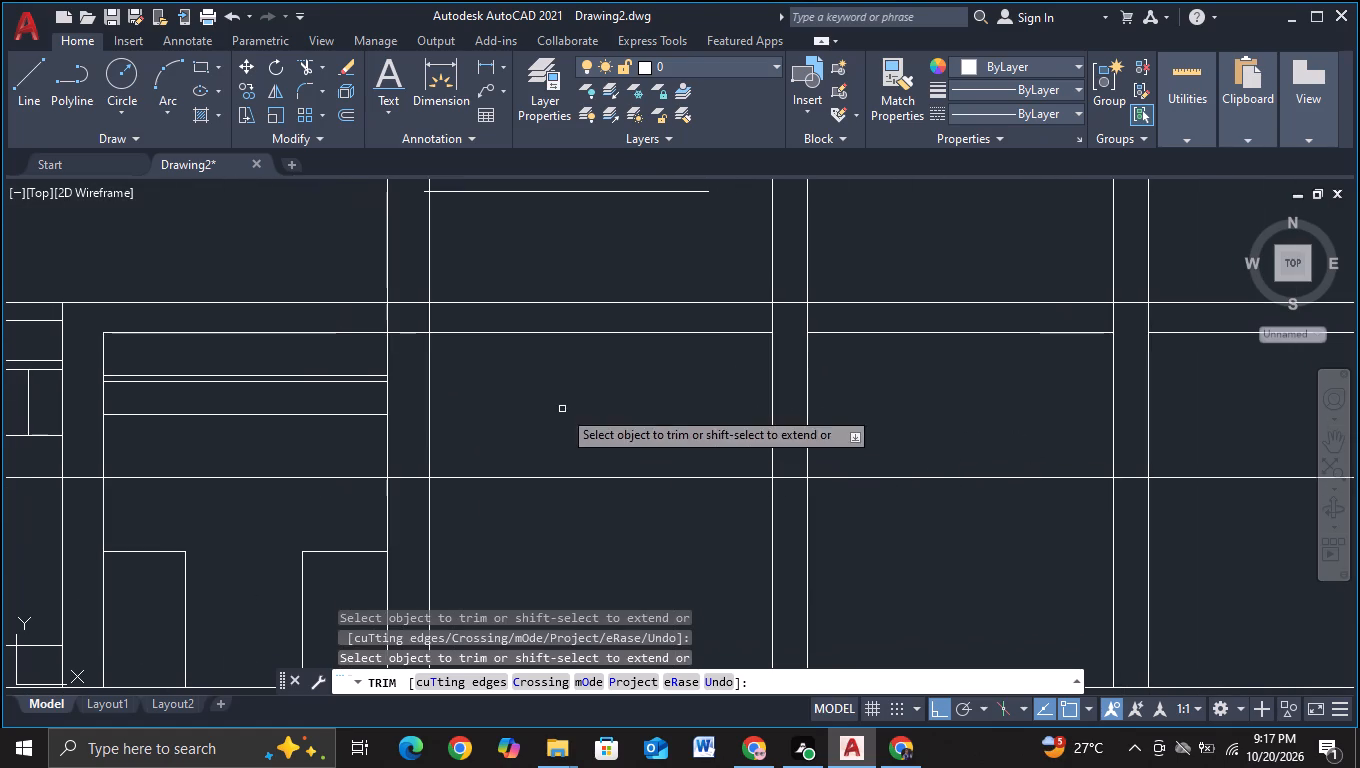
{"action": "left_click", "coordinate": [416, 332]}
{"action": "scroll", "coordinate": [509, 382], "scroll_direction": "down", "scroll_amount": 1}
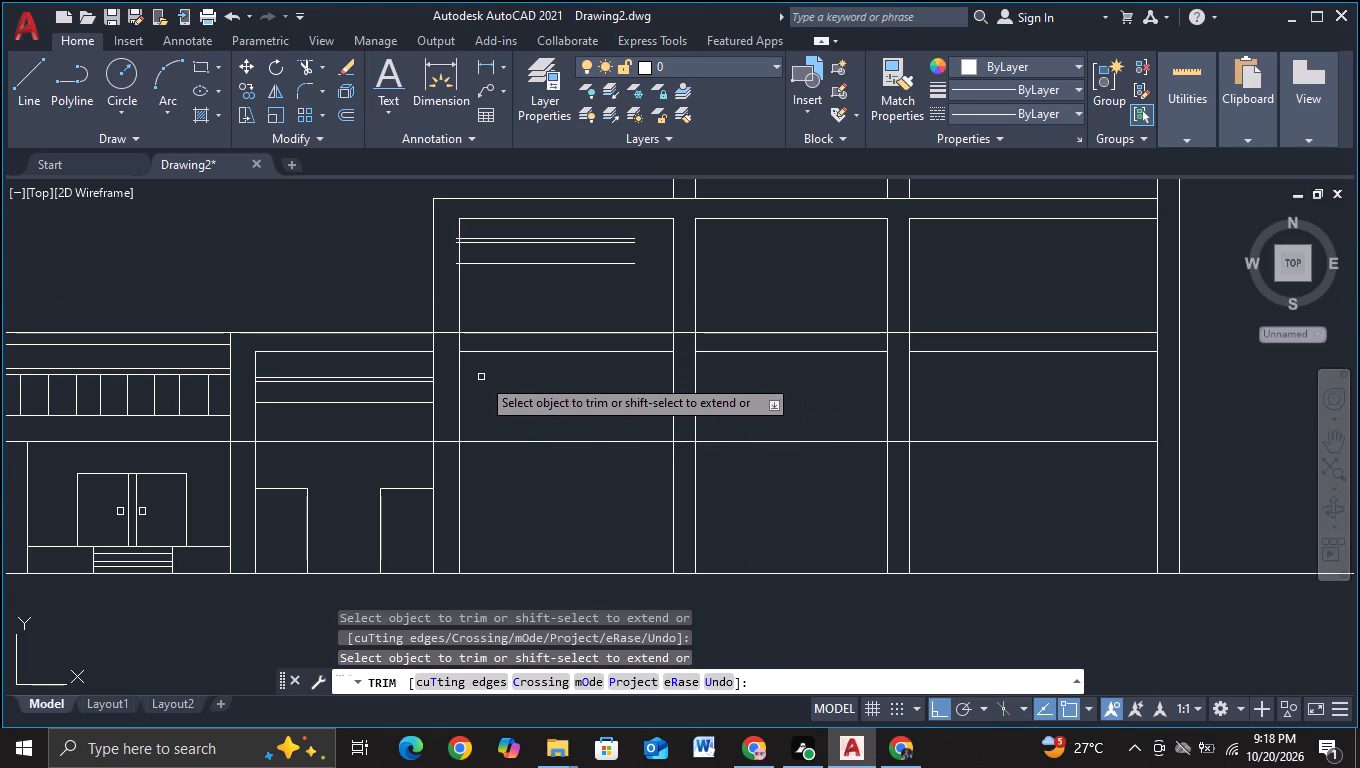
Trim the vertical column edges between the upper floor line and the new horizontal line across all three bays.
{"action": "left_click", "coordinate": [460, 343]}
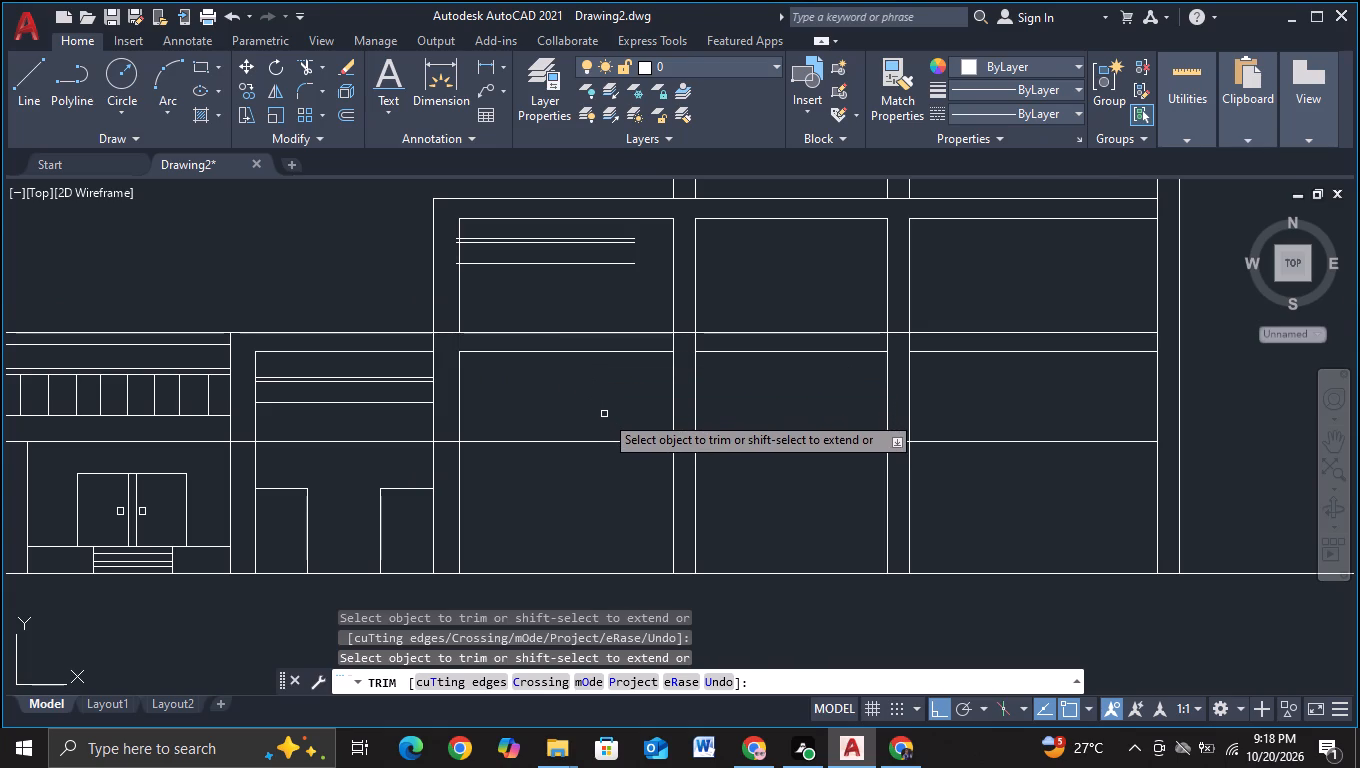
{"action": "left_click", "coordinate": [663, 341]}
{"action": "left_click", "coordinate": [704, 344]}
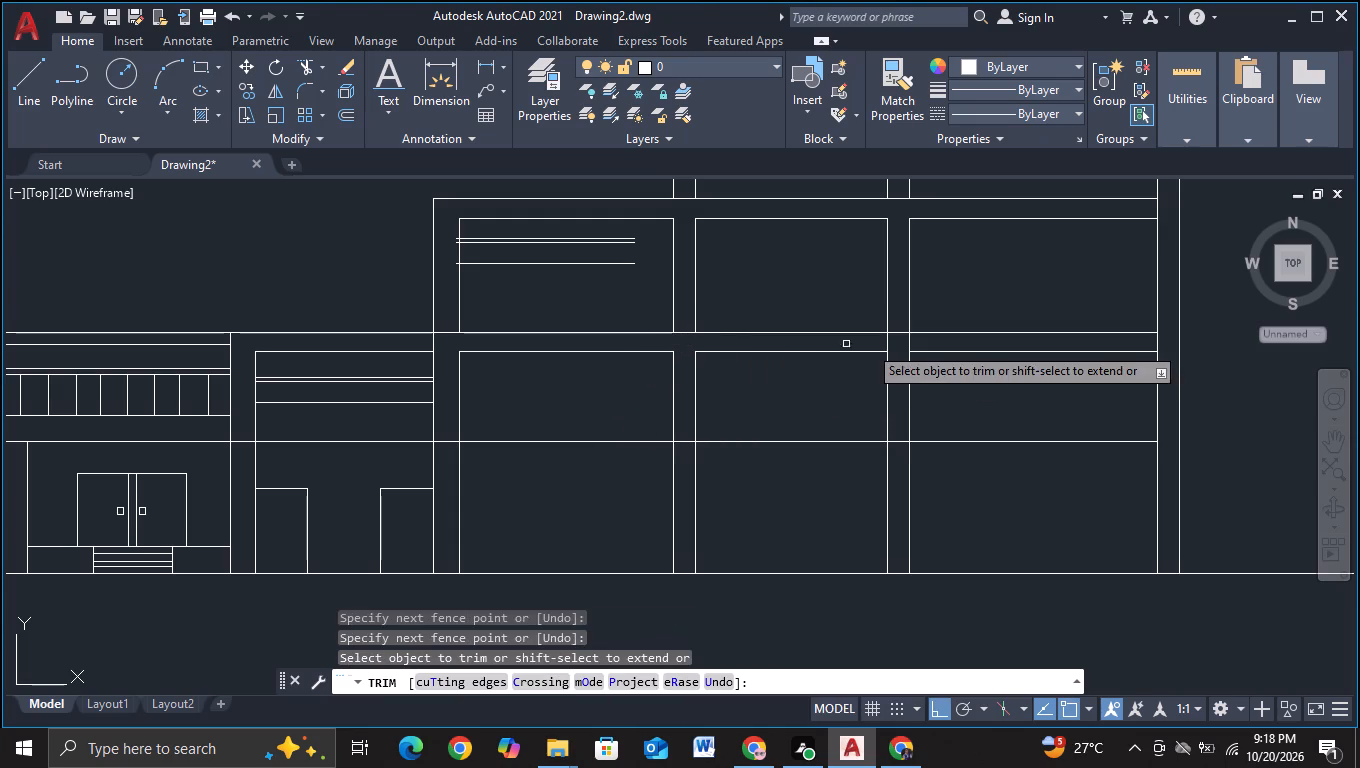
{"action": "left_click", "coordinate": [860, 345]}
{"action": "left_click", "coordinate": [931, 346]}
{"action": "scroll", "coordinate": [948, 387], "scroll_direction": "down", "scroll_amount": 1}
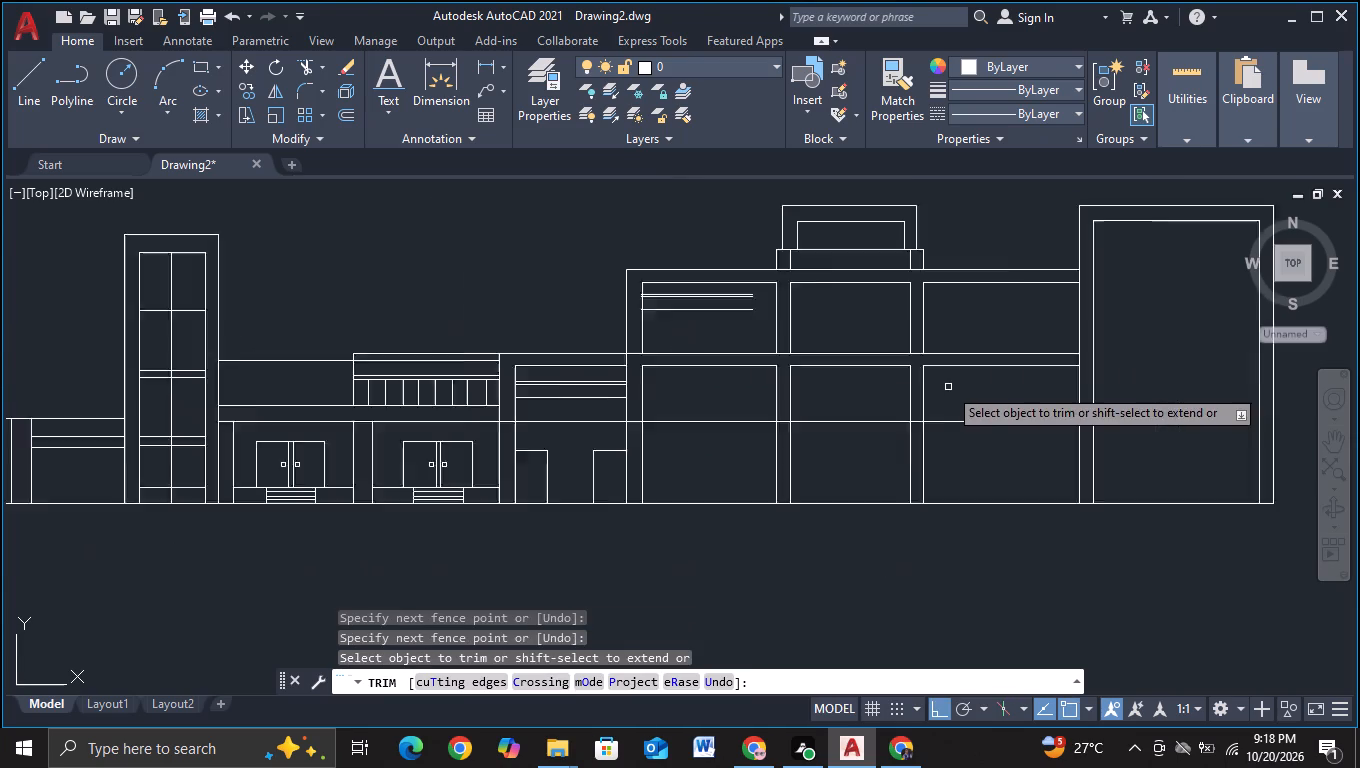
{"action": "scroll", "coordinate": [948, 387], "scroll_direction": "down", "scroll_amount": 1}
{"action": "key", "text": "Escape"}
Trim the three band line stubs protruding past the outer wall edge in the first bay's top storey.
{"action": "scroll", "coordinate": [925, 502], "scroll_direction": "up", "scroll_amount": 1}
{"action": "middle_click_drag", "start_coordinate": [830, 503], "coordinate": [698, 524]}
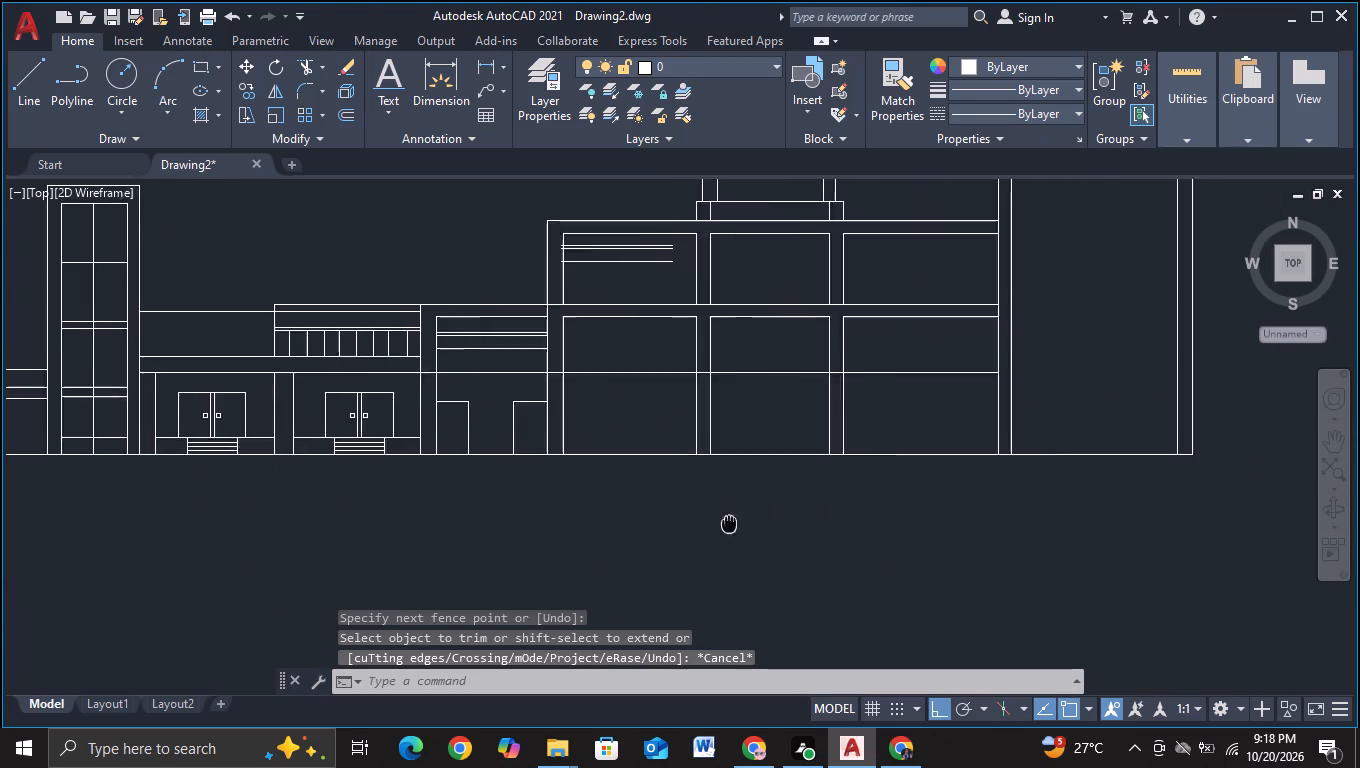
{"action": "middle_click_drag", "start_coordinate": [698, 524], "coordinate": [661, 525]}
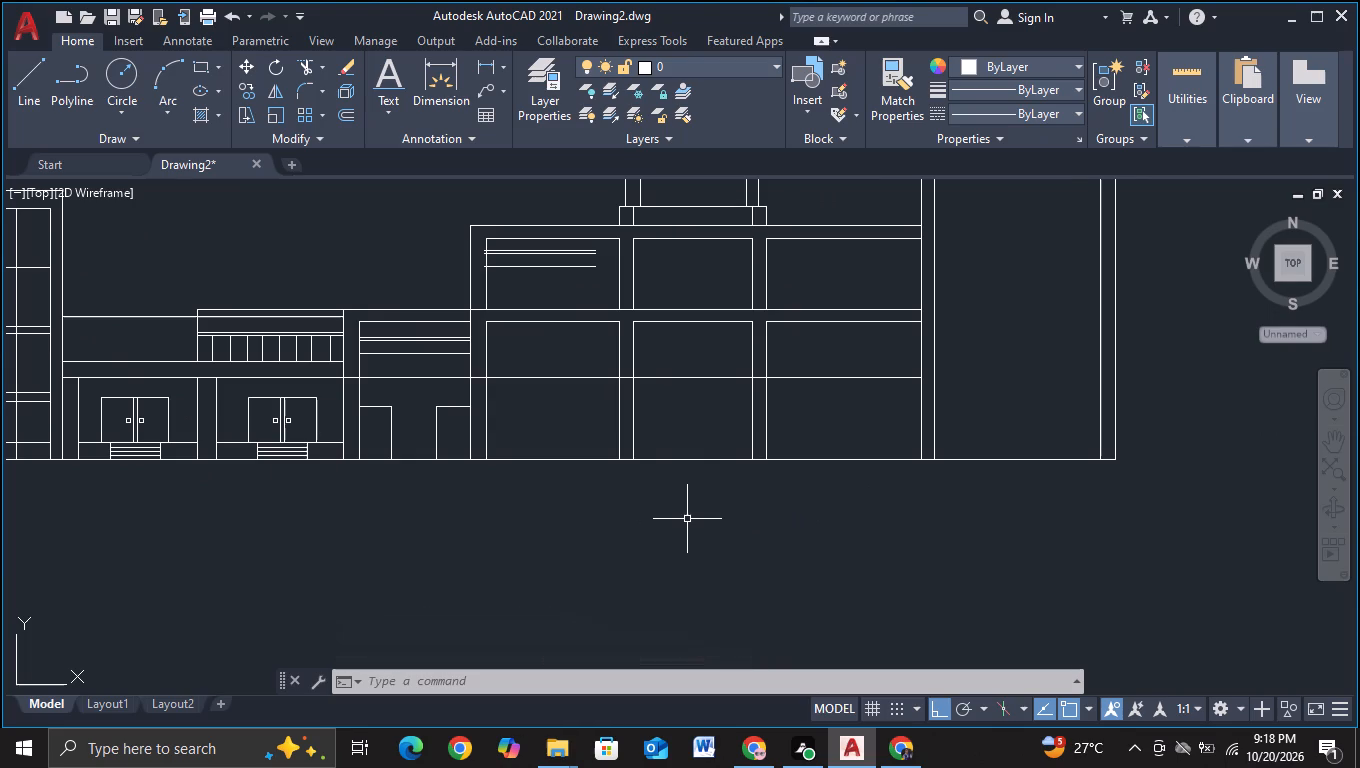
{"action": "middle_click_drag", "start_coordinate": [589, 376], "coordinate": [653, 554]}
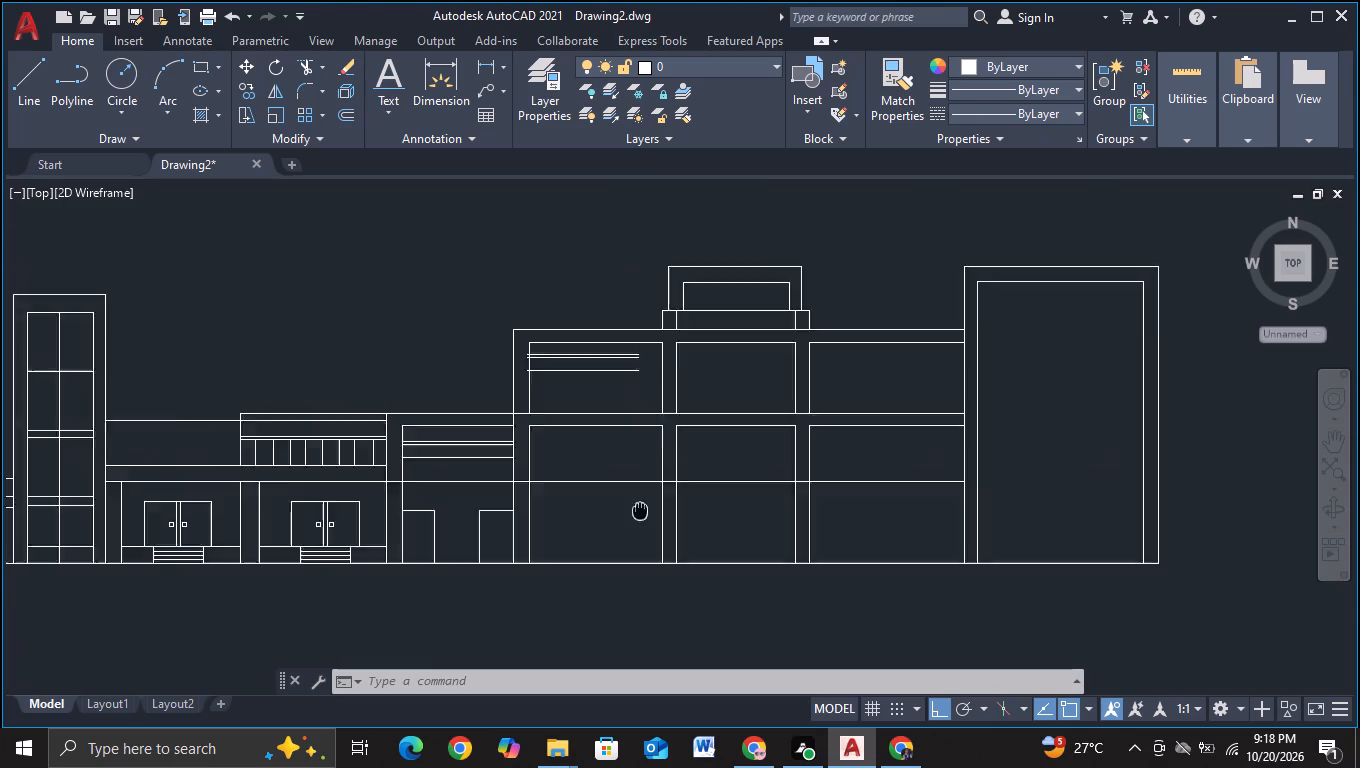
{"action": "middle_click_drag", "start_coordinate": [653, 554], "coordinate": [663, 578]}
{"action": "scroll", "coordinate": [652, 532], "scroll_direction": "up", "scroll_amount": 2}
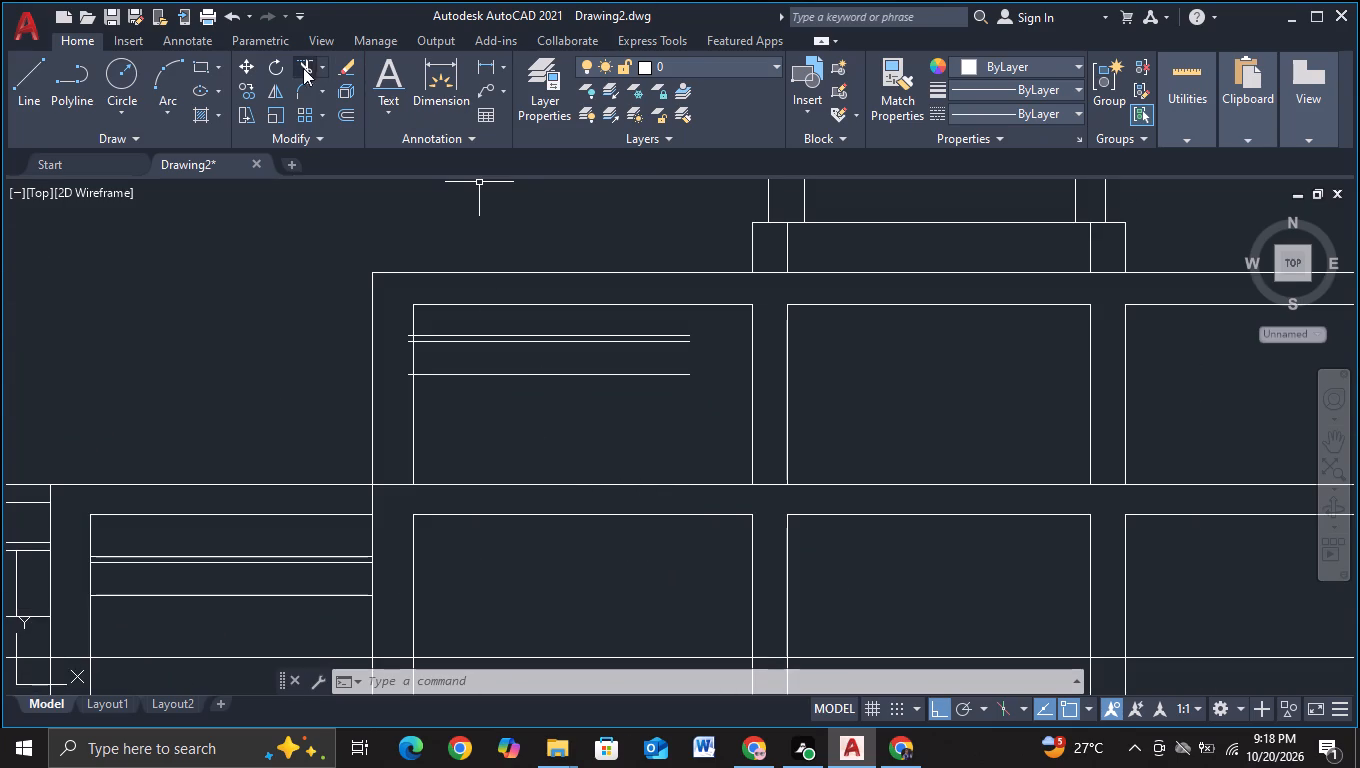
{"action": "left_click", "coordinate": [303, 68]}
{"action": "scroll", "coordinate": [404, 350], "scroll_direction": "up", "scroll_amount": 1}
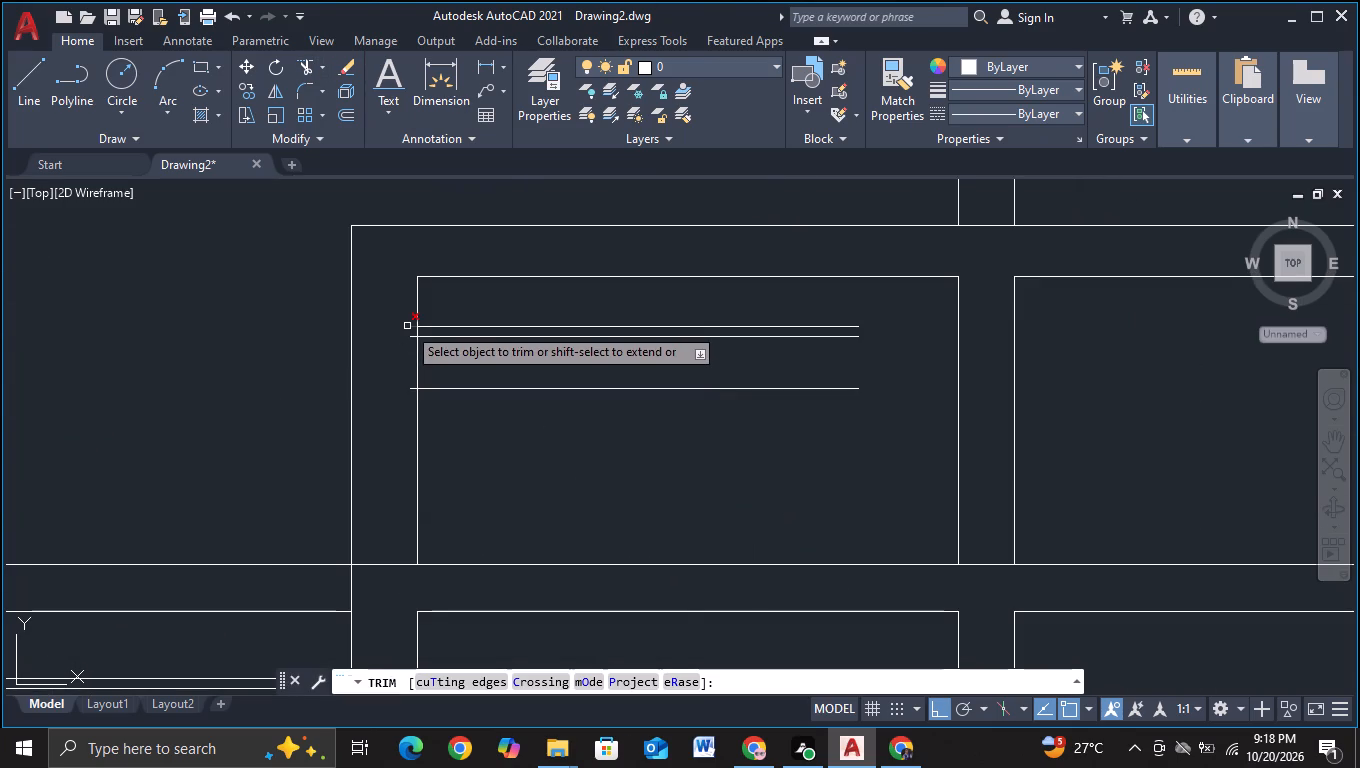
{"action": "left_click", "coordinate": [407, 326]}
{"action": "left_click", "coordinate": [409, 337]}
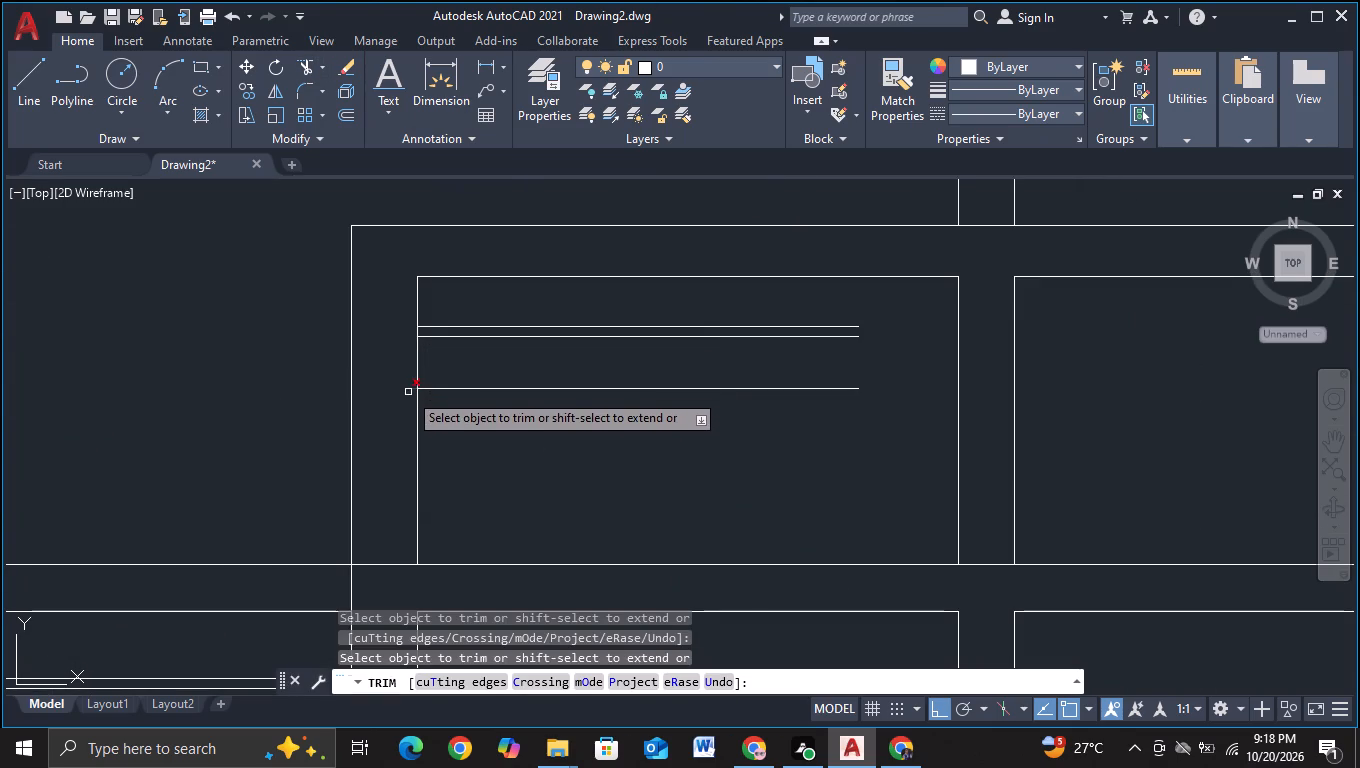
{"action": "left_click", "coordinate": [408, 392]}
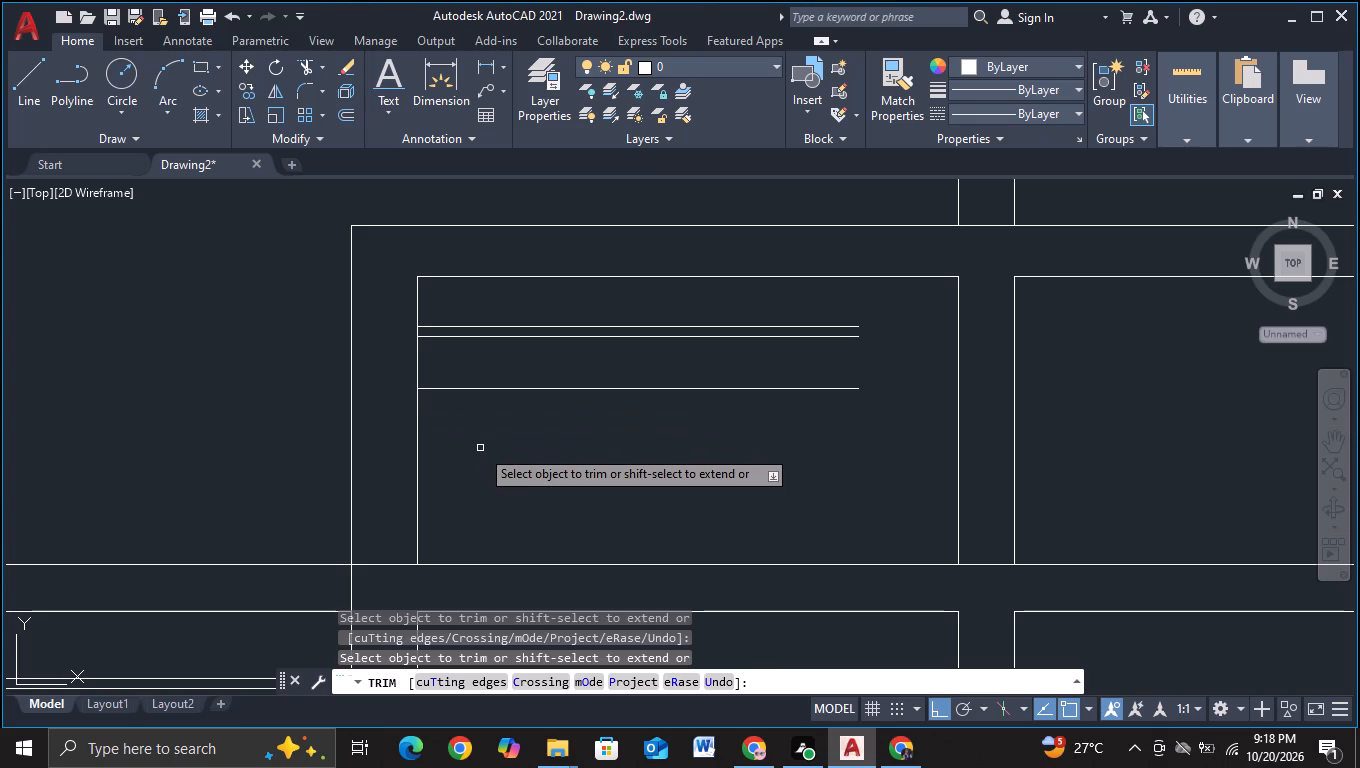
{"action": "key", "text": "Escape"}
Extend the three band lines in the first bay's top storey to the column on the second-bay side.
{"action": "key", "text": "e"}
{"action": "left_click", "coordinate": [568, 504]}
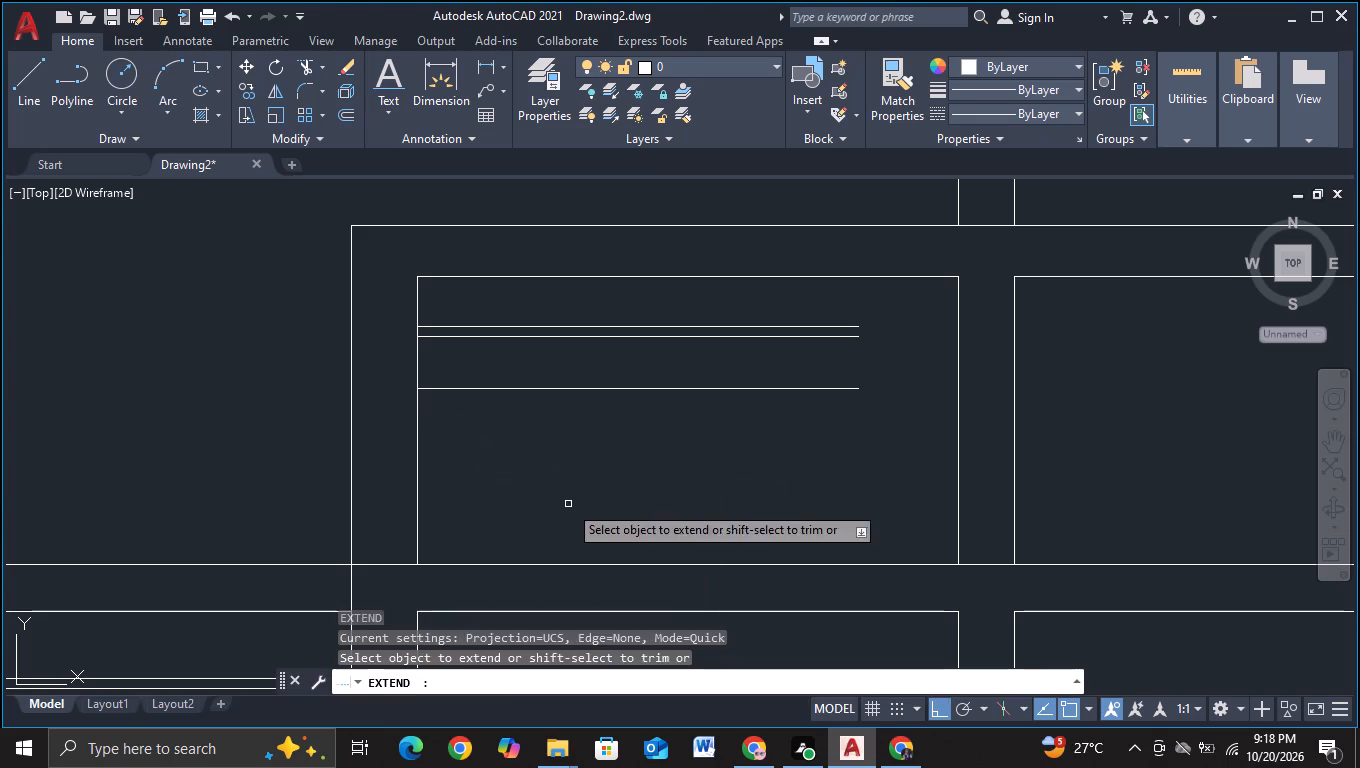
{"action": "left_click_drag", "start_coordinate": [564, 452], "coordinate": [629, 292]}
{"action": "key", "text": "ctrl+z"}
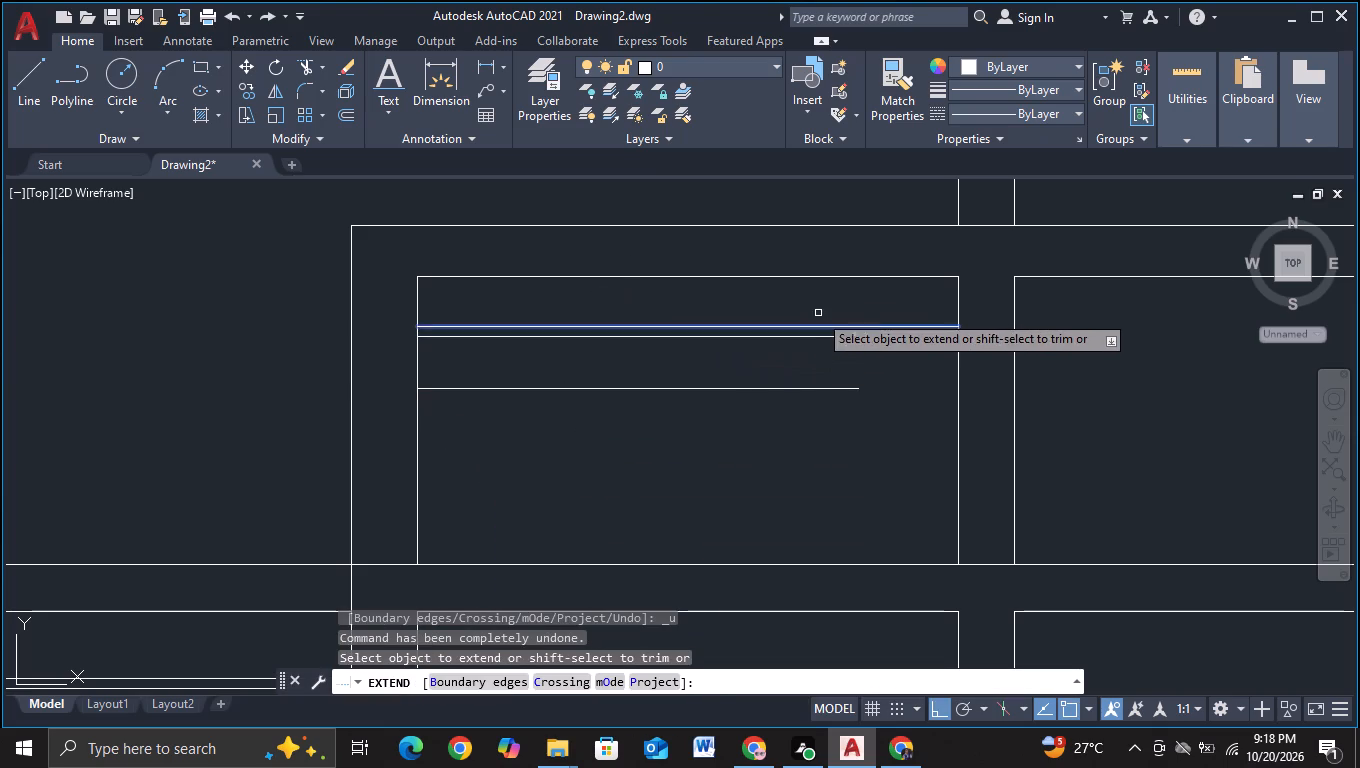
{"action": "left_click_drag", "start_coordinate": [822, 308], "coordinate": [797, 456]}
{"action": "scroll", "coordinate": [795, 456], "scroll_direction": "down", "scroll_amount": 1}
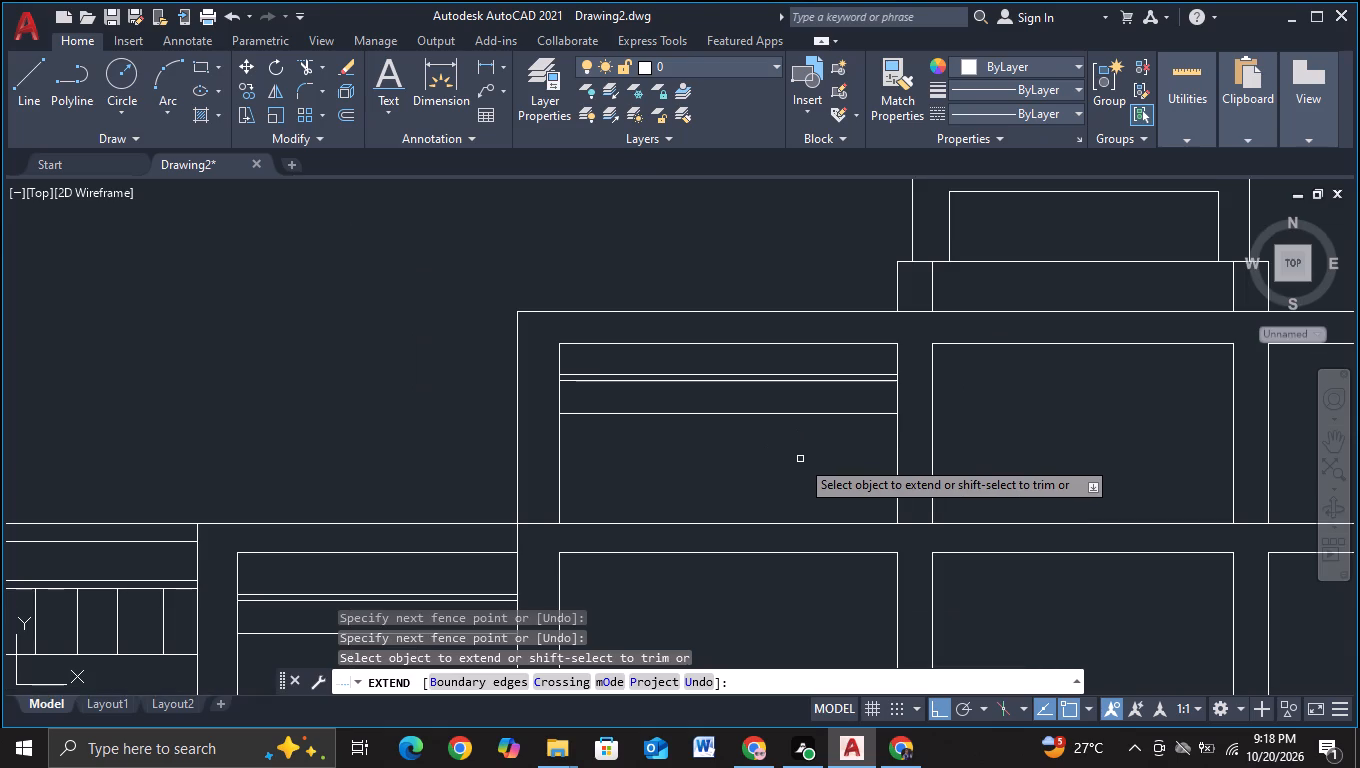
{"action": "key", "text": "Escape"}
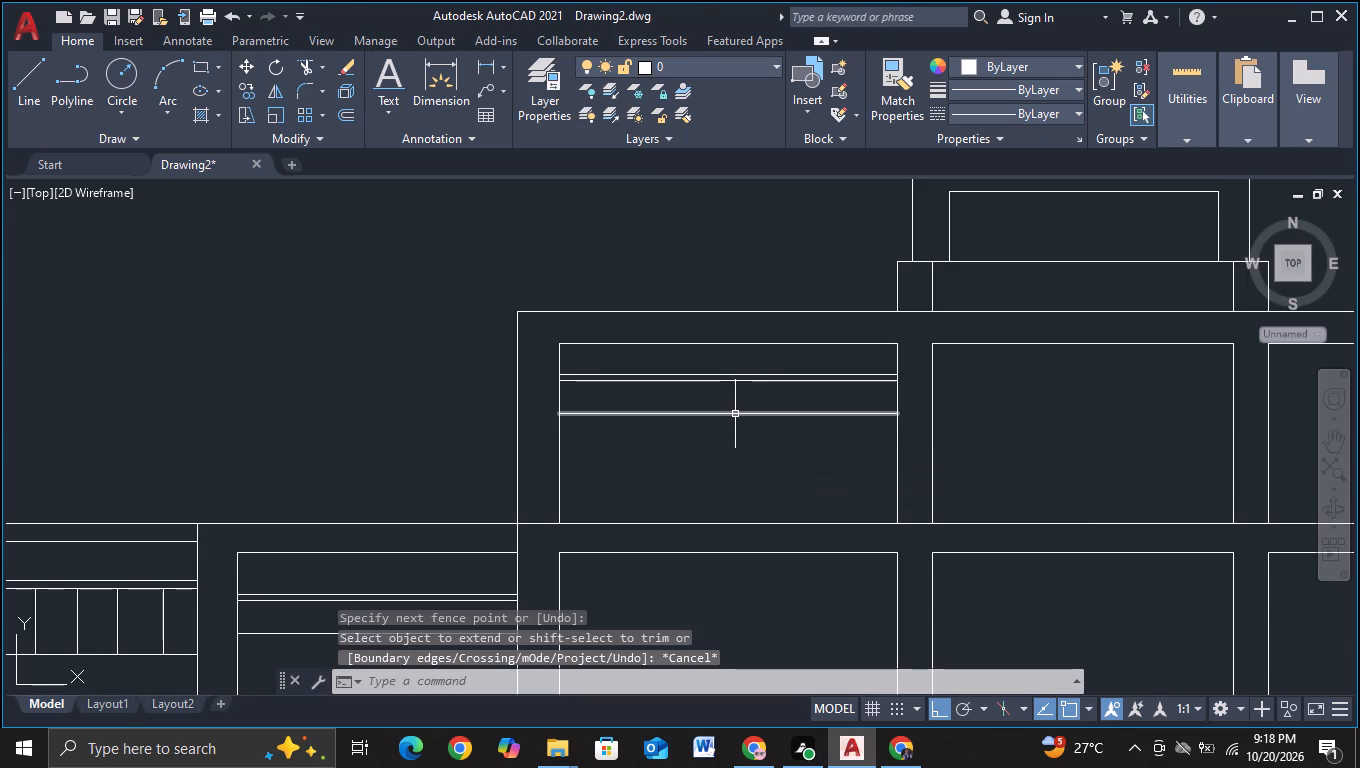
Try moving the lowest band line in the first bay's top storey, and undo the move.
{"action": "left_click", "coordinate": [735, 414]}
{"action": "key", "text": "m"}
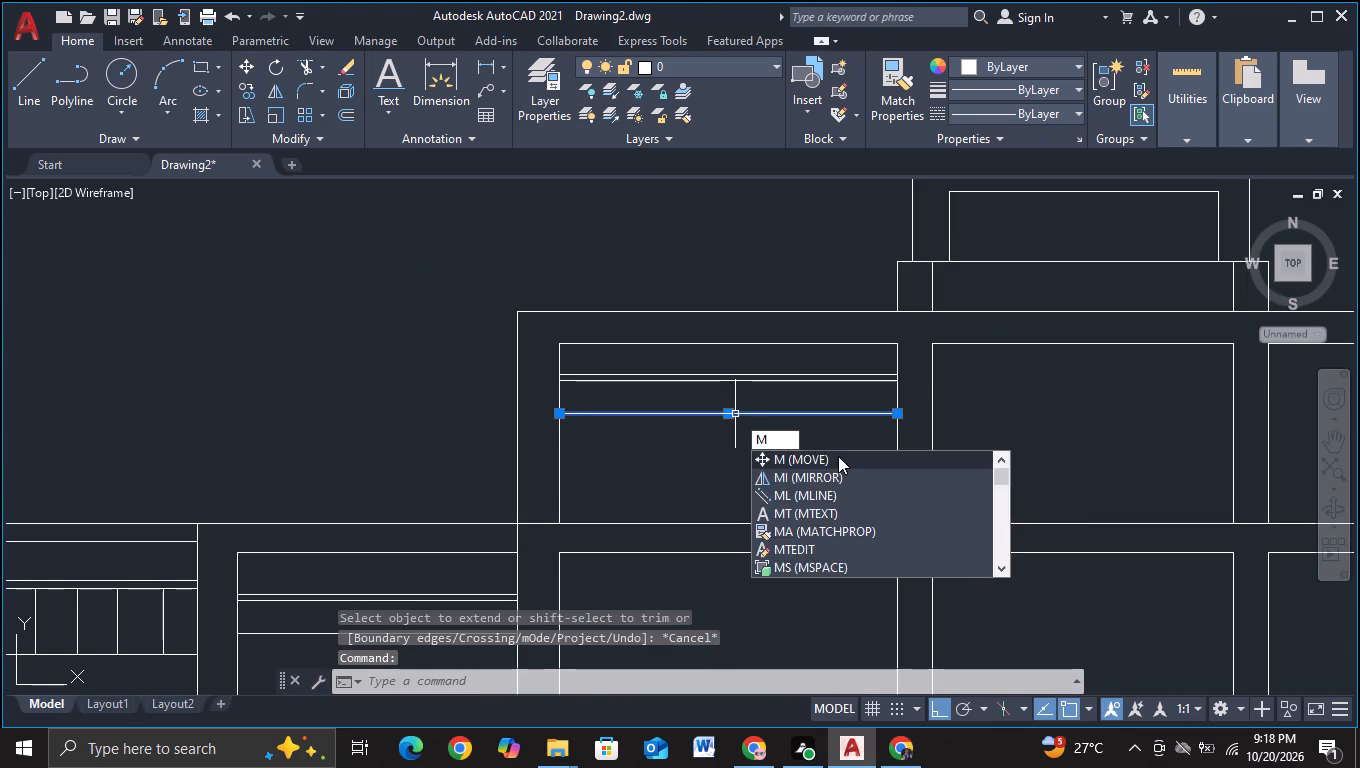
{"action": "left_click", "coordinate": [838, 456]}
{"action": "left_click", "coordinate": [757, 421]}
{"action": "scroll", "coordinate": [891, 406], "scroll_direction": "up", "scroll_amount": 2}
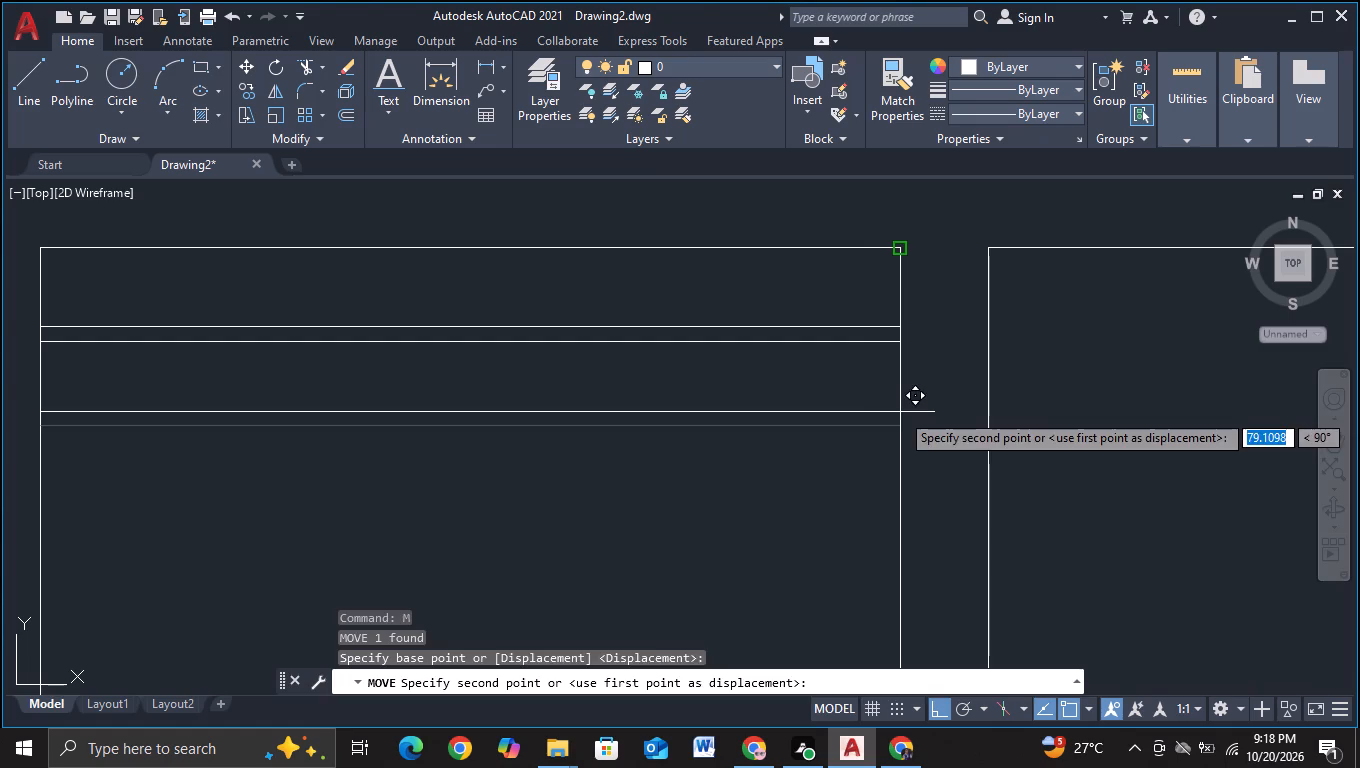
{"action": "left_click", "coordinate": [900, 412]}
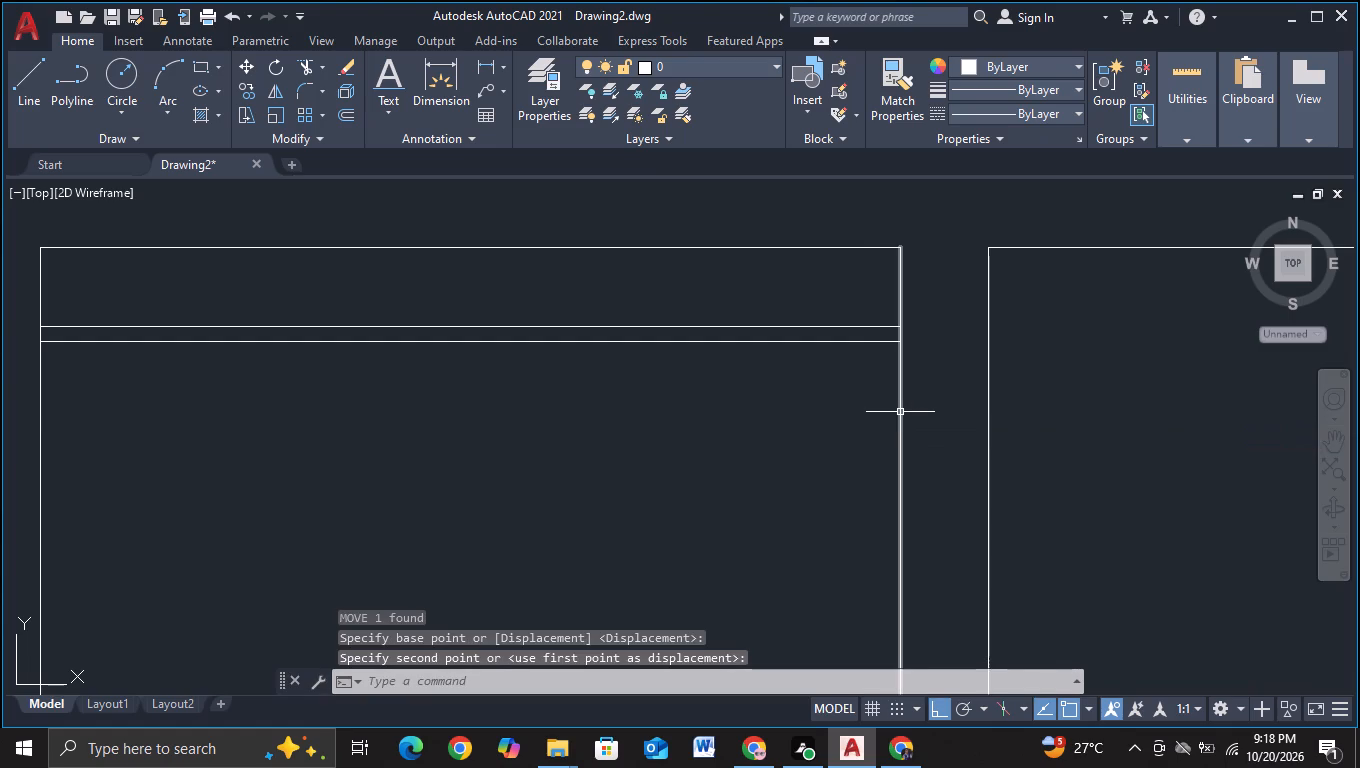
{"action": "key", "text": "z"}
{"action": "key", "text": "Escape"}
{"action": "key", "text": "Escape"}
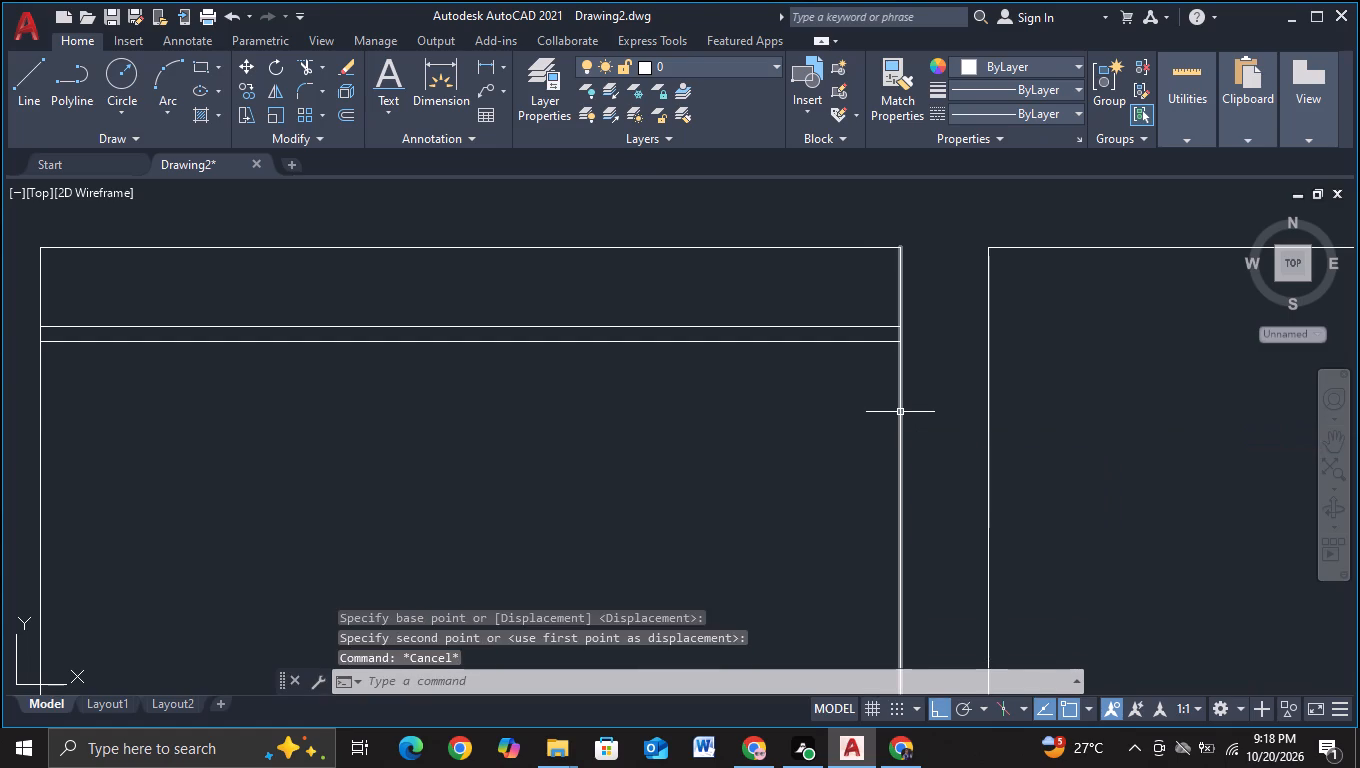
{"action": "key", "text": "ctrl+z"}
Move the lowest band line in the first bay's top storey straight up about 3.8 units, with object snap off.
{"action": "scroll", "coordinate": [900, 412], "scroll_direction": "up", "scroll_amount": 2}
{"action": "left_click_drag", "start_coordinate": [797, 426], "coordinate": [808, 376]}
{"action": "left_click_drag", "start_coordinate": [808, 376], "coordinate": [730, 495]}
{"action": "left_click", "coordinate": [781, 479]}
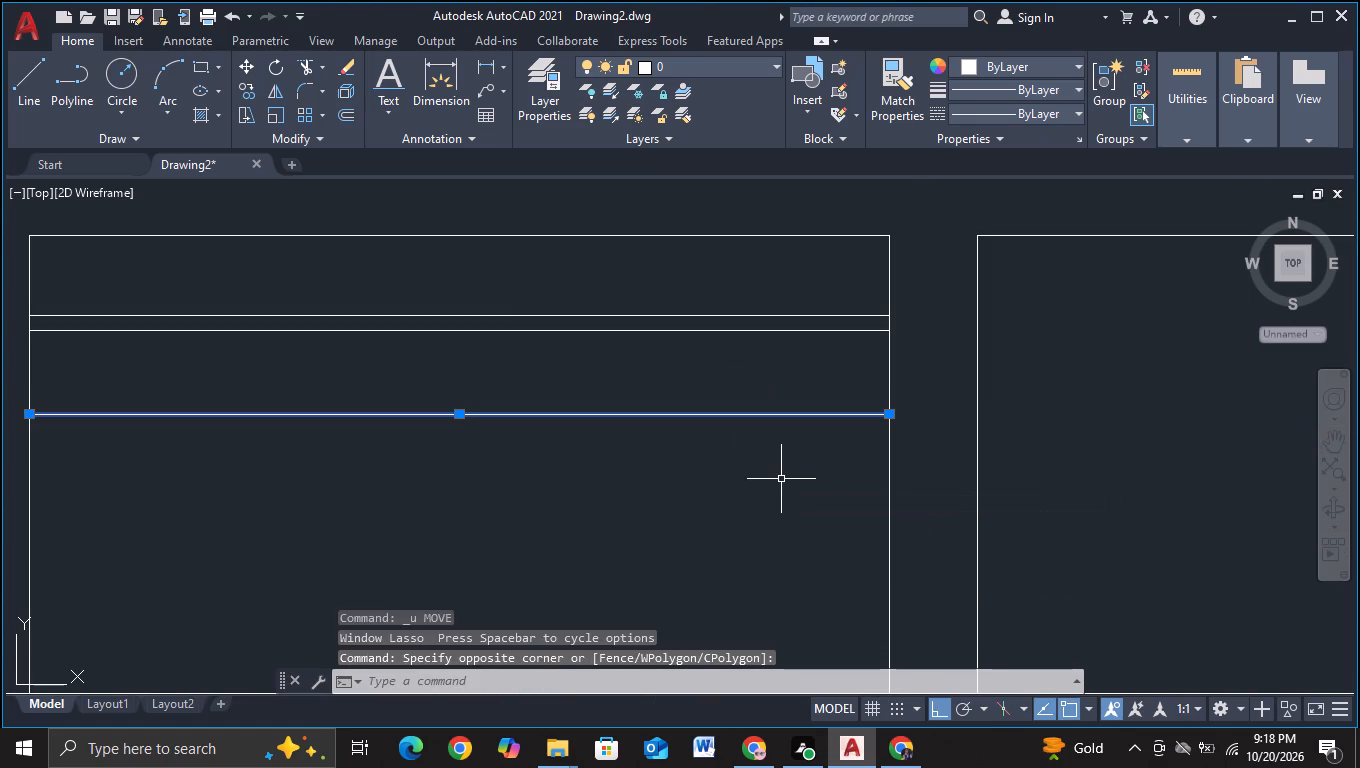
{"action": "key", "text": "m"}
{"action": "left_click", "coordinate": [870, 520]}
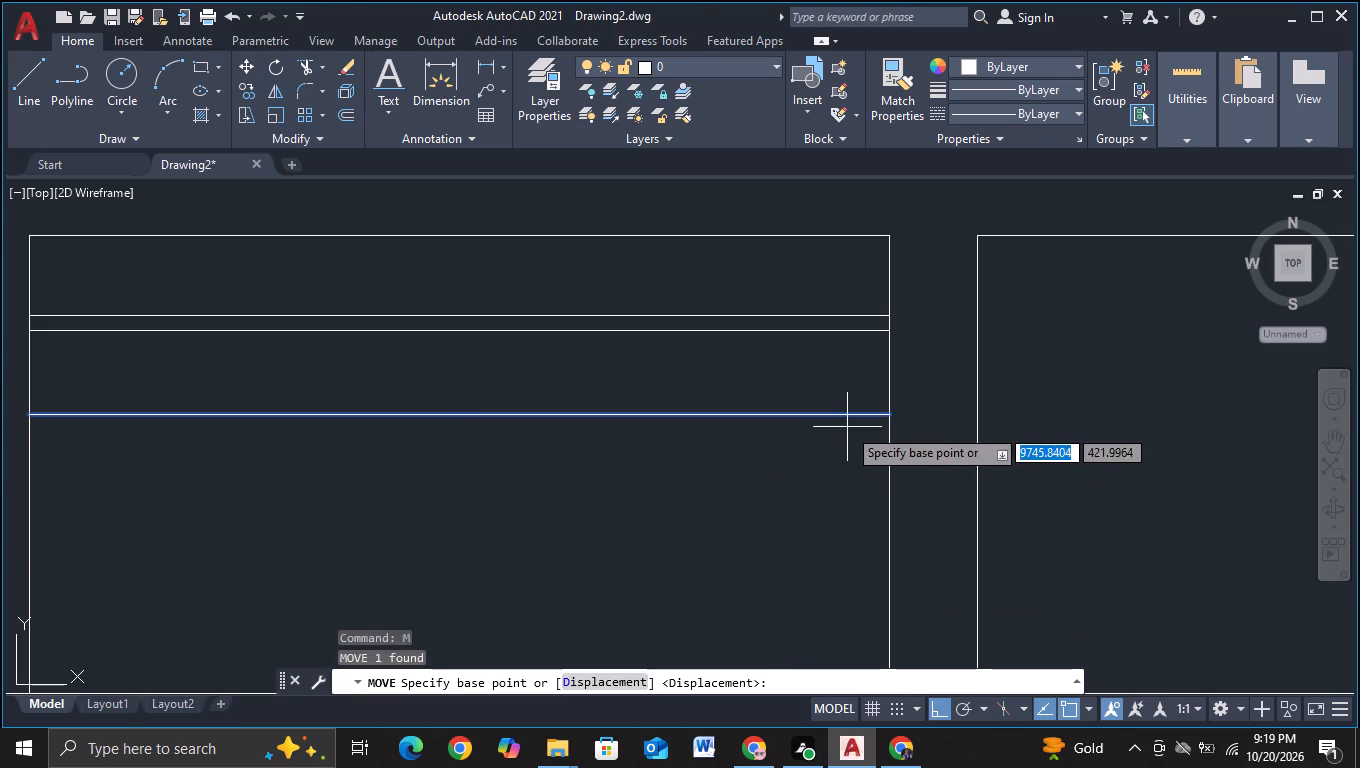
{"action": "left_click", "coordinate": [848, 421]}
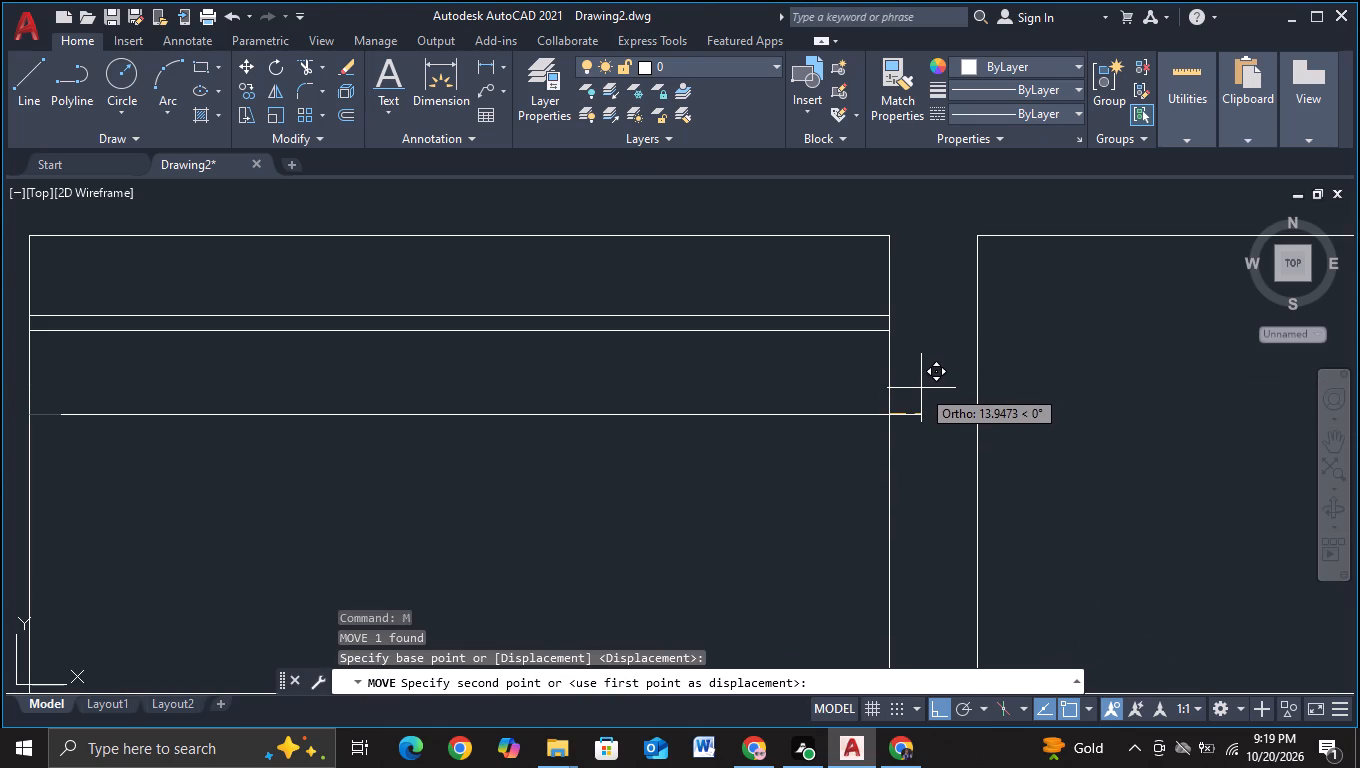
{"action": "scroll", "coordinate": [921, 388], "scroll_direction": "up", "scroll_amount": 1}
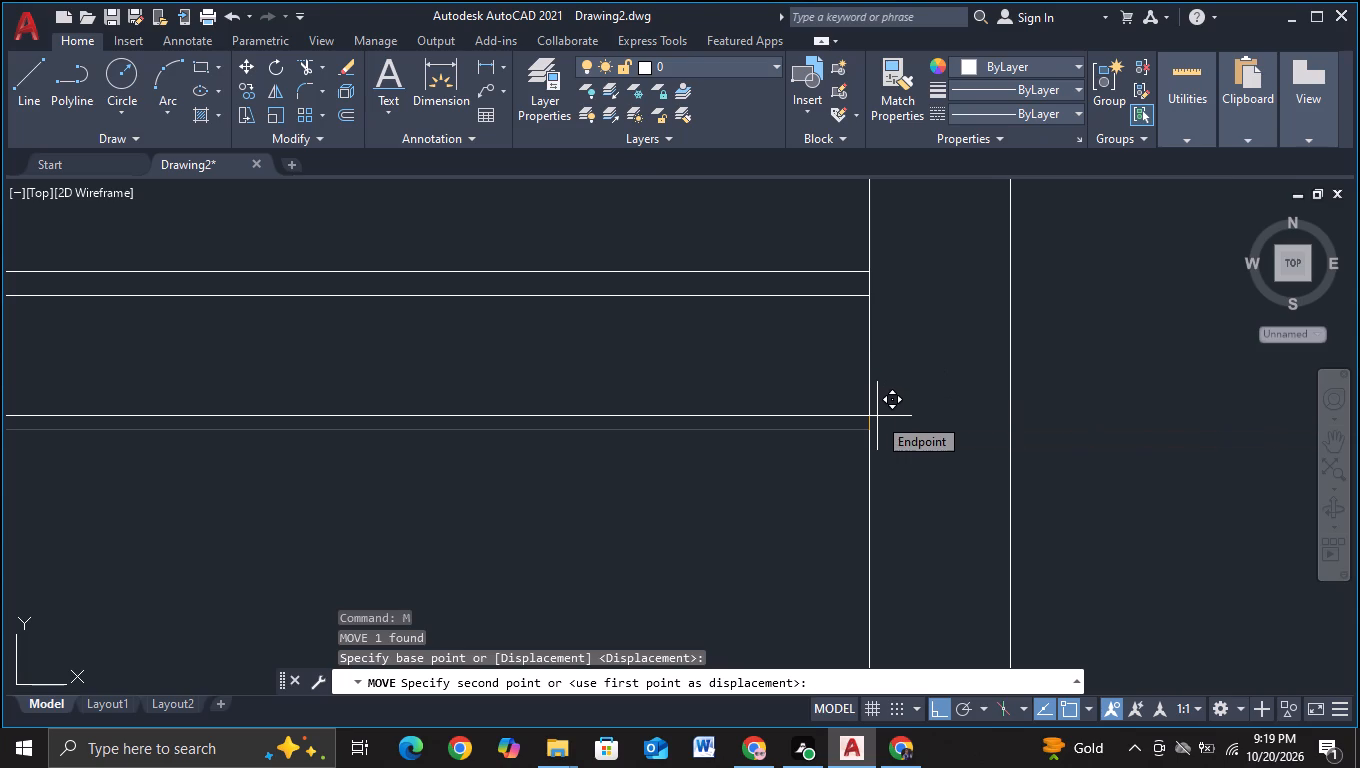
{"action": "key", "text": "F3"}
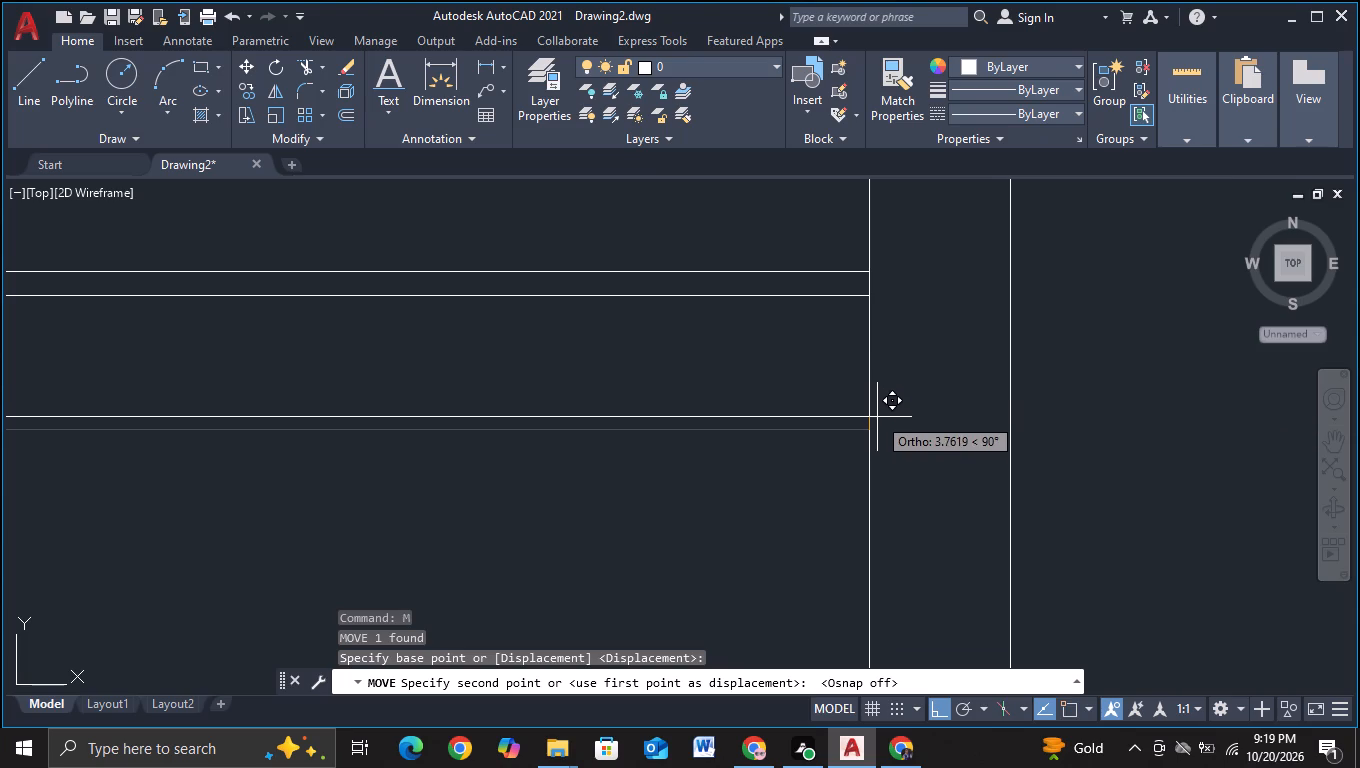
{"action": "left_click", "coordinate": [877, 417]}
{"action": "scroll", "coordinate": [877, 417], "scroll_direction": "down", "scroll_amount": 2}
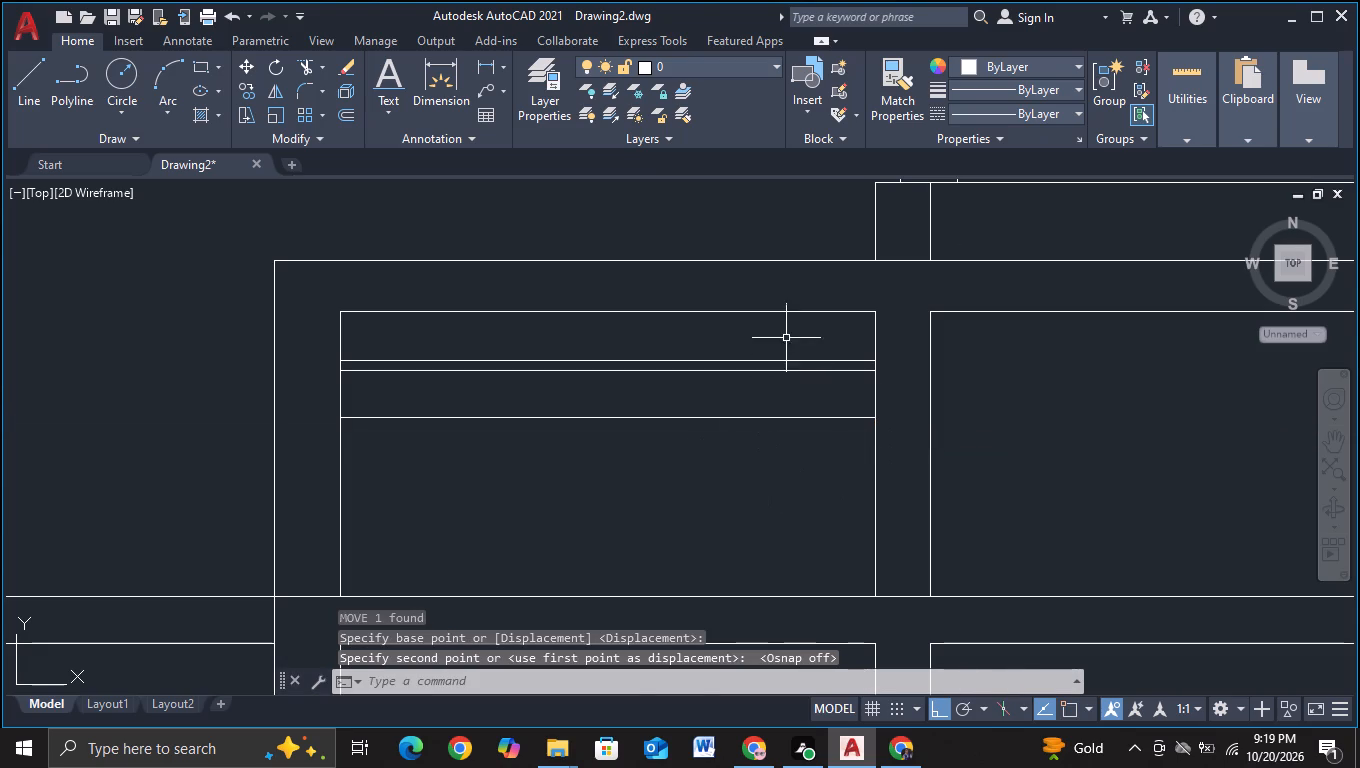
Copy the three band lines horizontally into the second and third bays of the top storey, about 410 and 800 units from the originals.
{"action": "left_click_drag", "start_coordinate": [786, 337], "coordinate": [593, 471]}
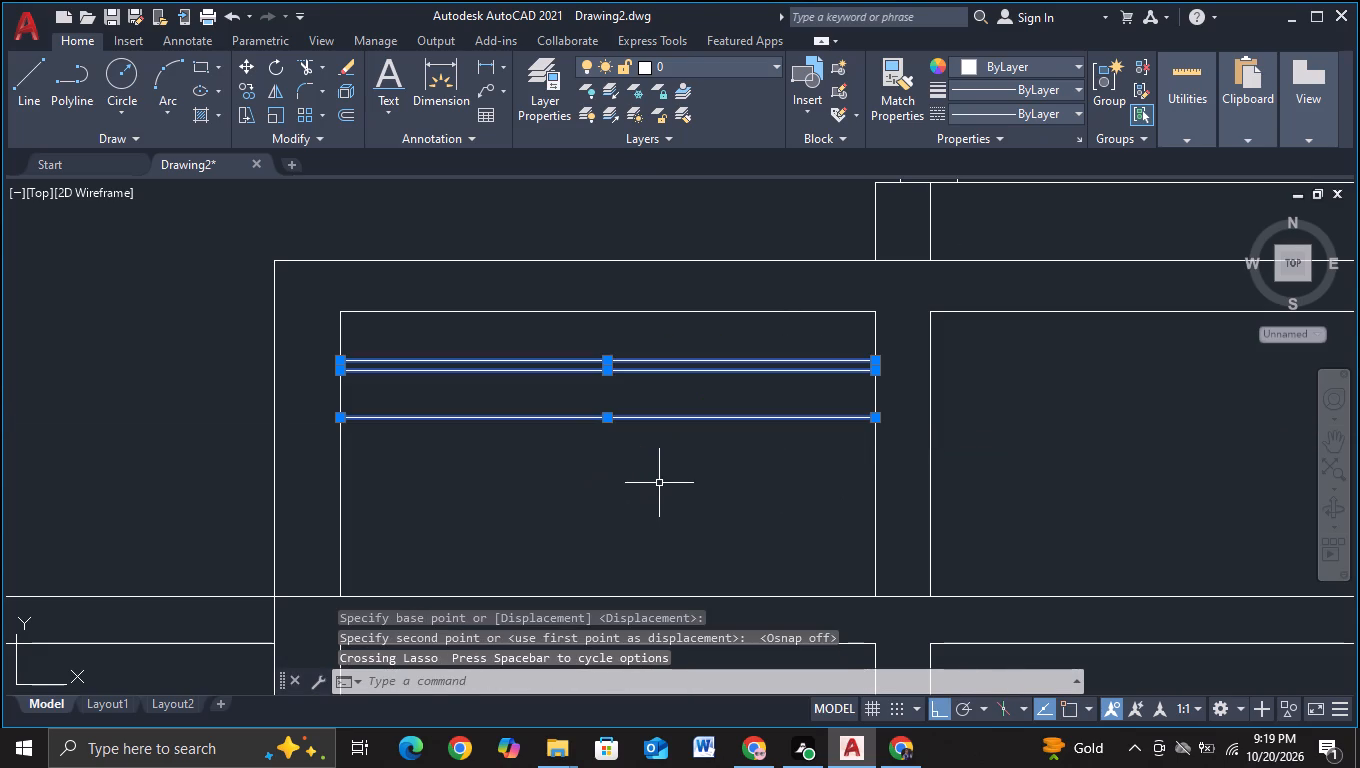
{"action": "key", "text": "c"}
{"action": "left_click", "coordinate": [704, 543]}
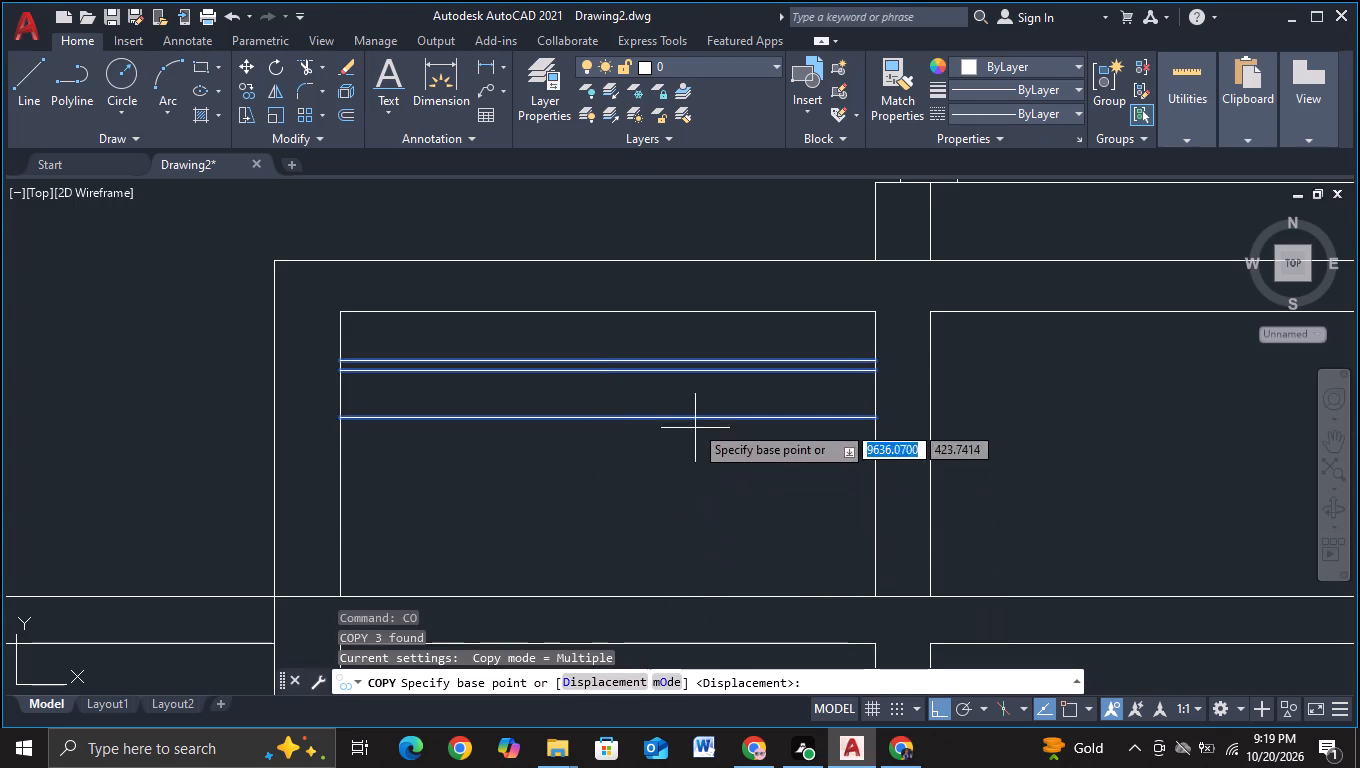
{"action": "left_click_drag", "start_coordinate": [692, 410], "coordinate": [712, 410]}
{"action": "middle_click_drag", "start_coordinate": [1036, 449], "coordinate": [526, 434]}
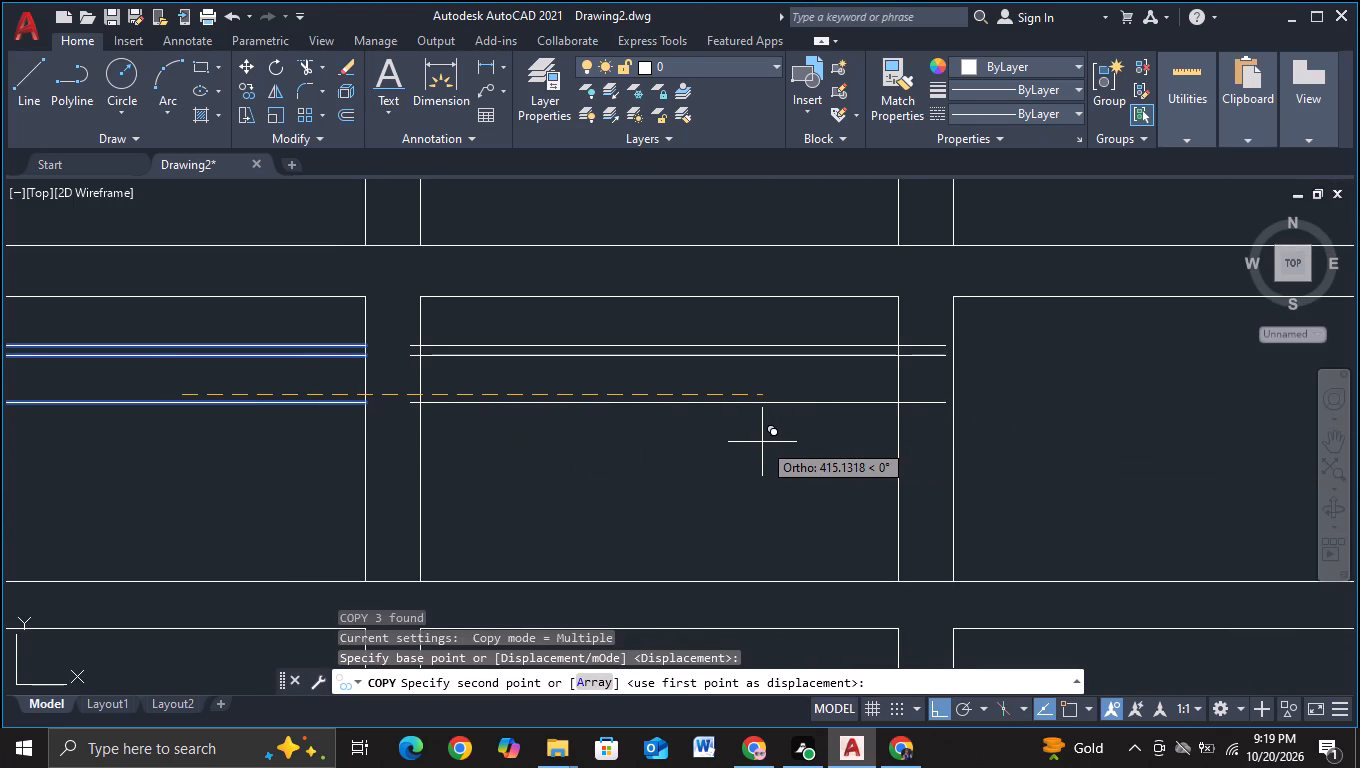
{"action": "left_click", "coordinate": [758, 446]}
{"action": "middle_click_drag", "start_coordinate": [840, 454], "coordinate": [475, 439]}
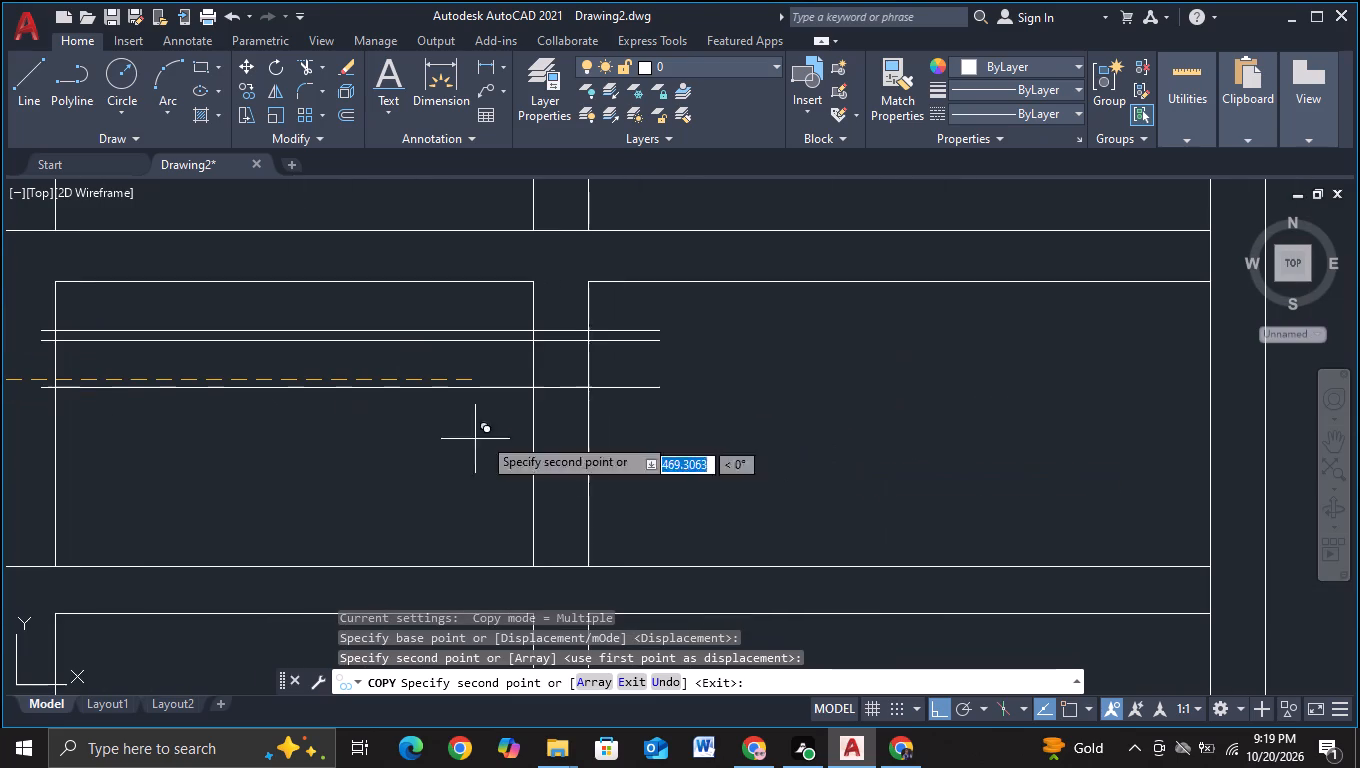
{"action": "left_click", "coordinate": [937, 494]}
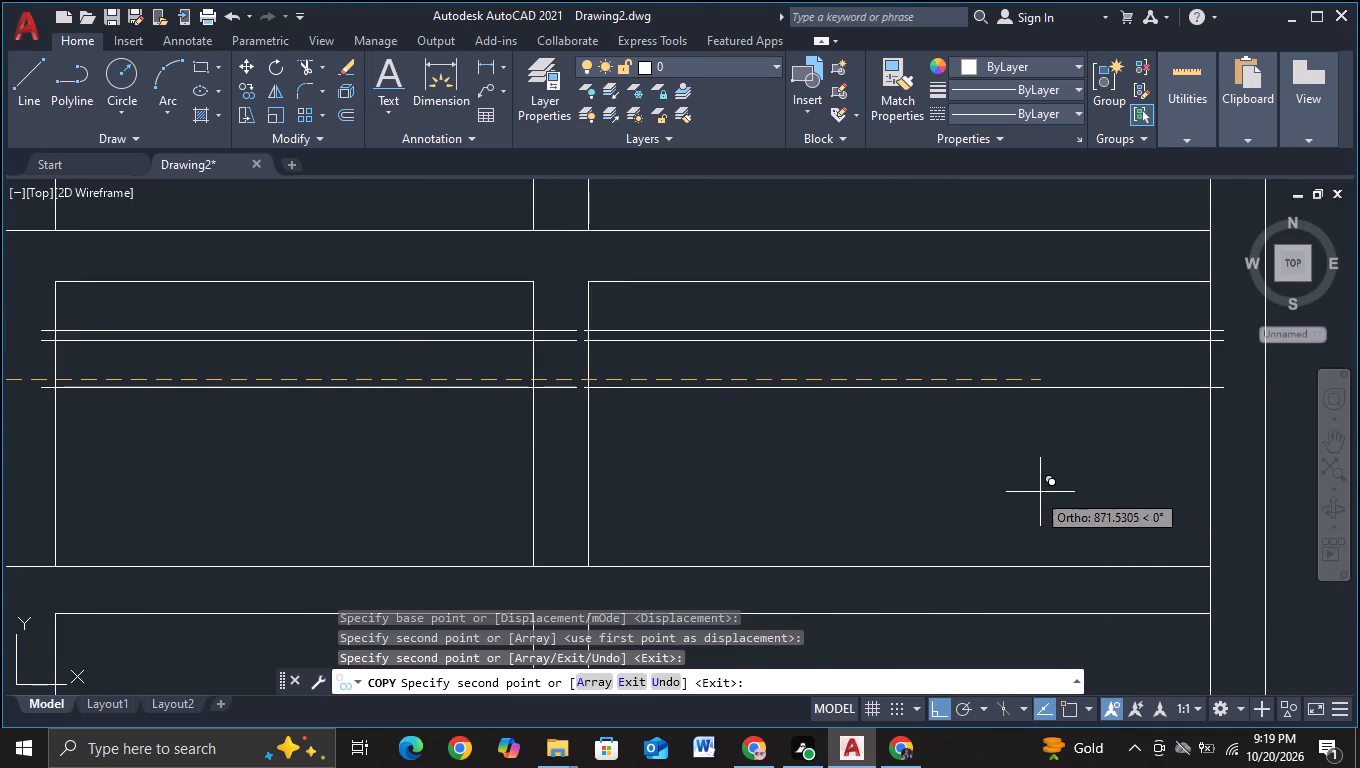
Trim the second- and third-bay band lines in the top storey where they overrun the two columns between the bays.
{"action": "key", "text": "Escape"}
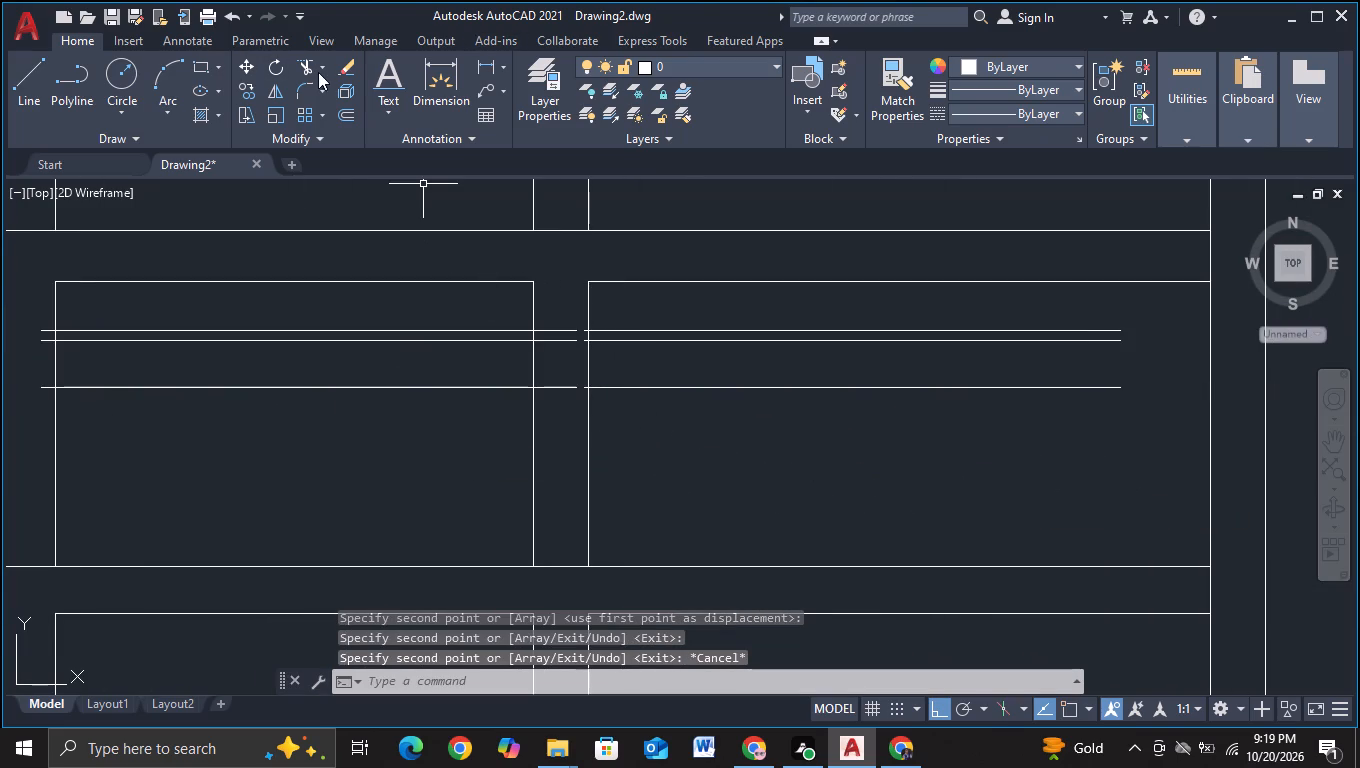
{"action": "left_click", "coordinate": [294, 70]}
{"action": "scroll", "coordinate": [445, 274], "scroll_direction": "up", "scroll_amount": 2}
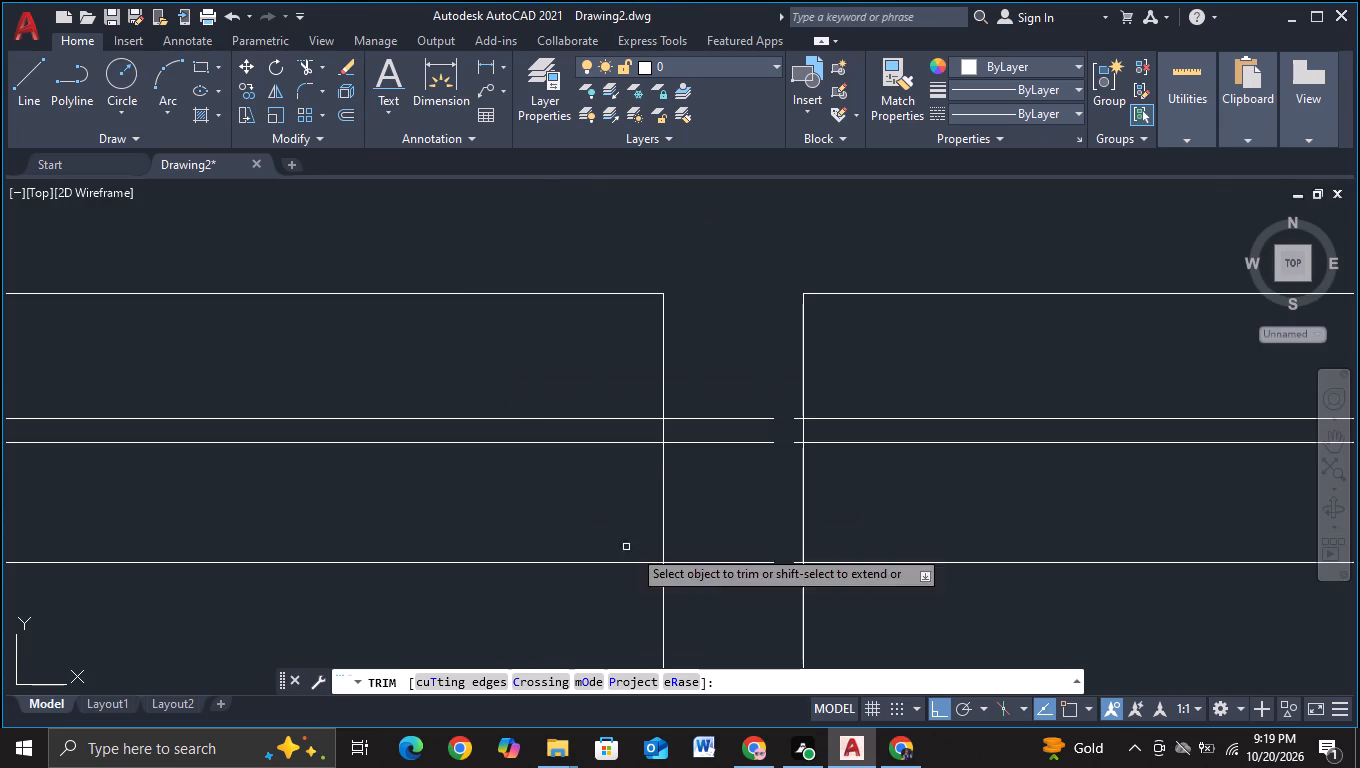
{"action": "left_click_drag", "start_coordinate": [710, 599], "coordinate": [741, 422]}
{"action": "left_click_drag", "start_coordinate": [730, 378], "coordinate": [725, 515]}
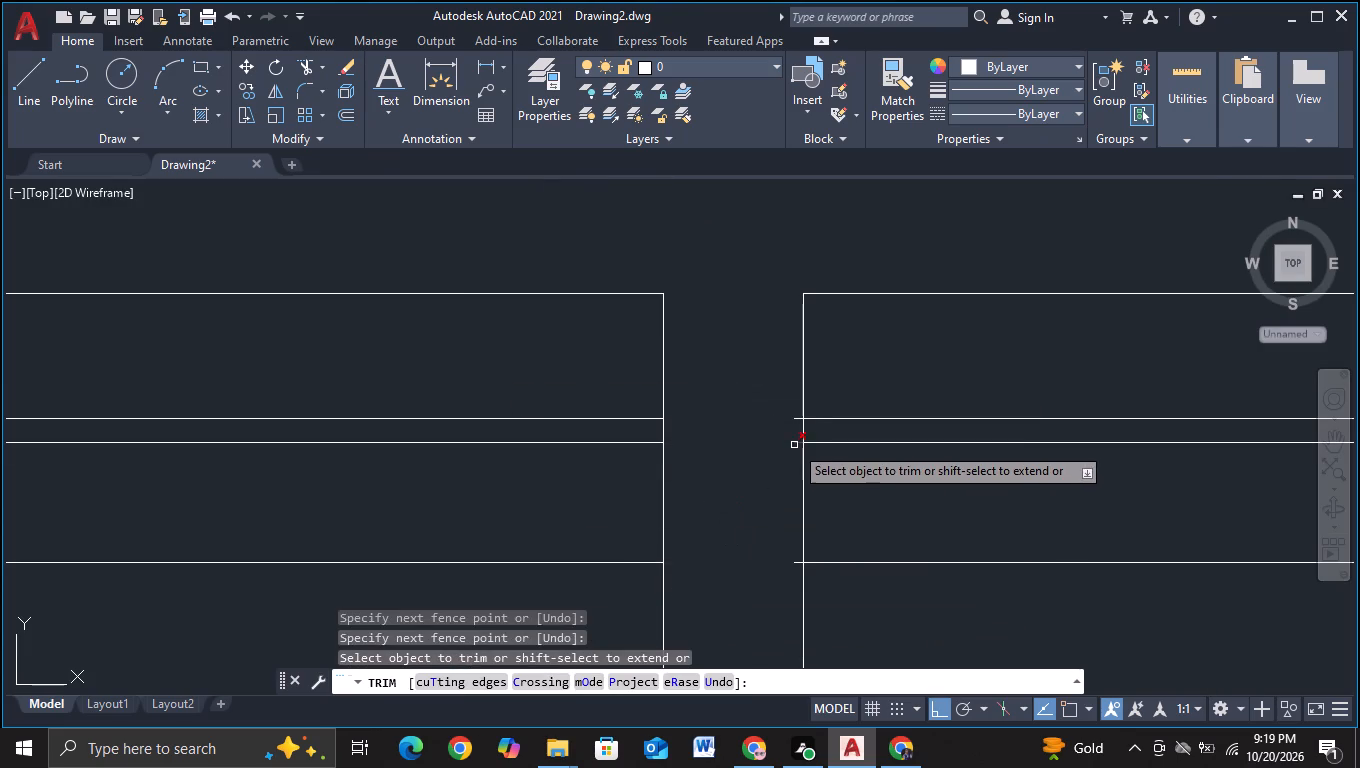
{"action": "left_click", "coordinate": [794, 445]}
{"action": "left_click", "coordinate": [793, 419]}
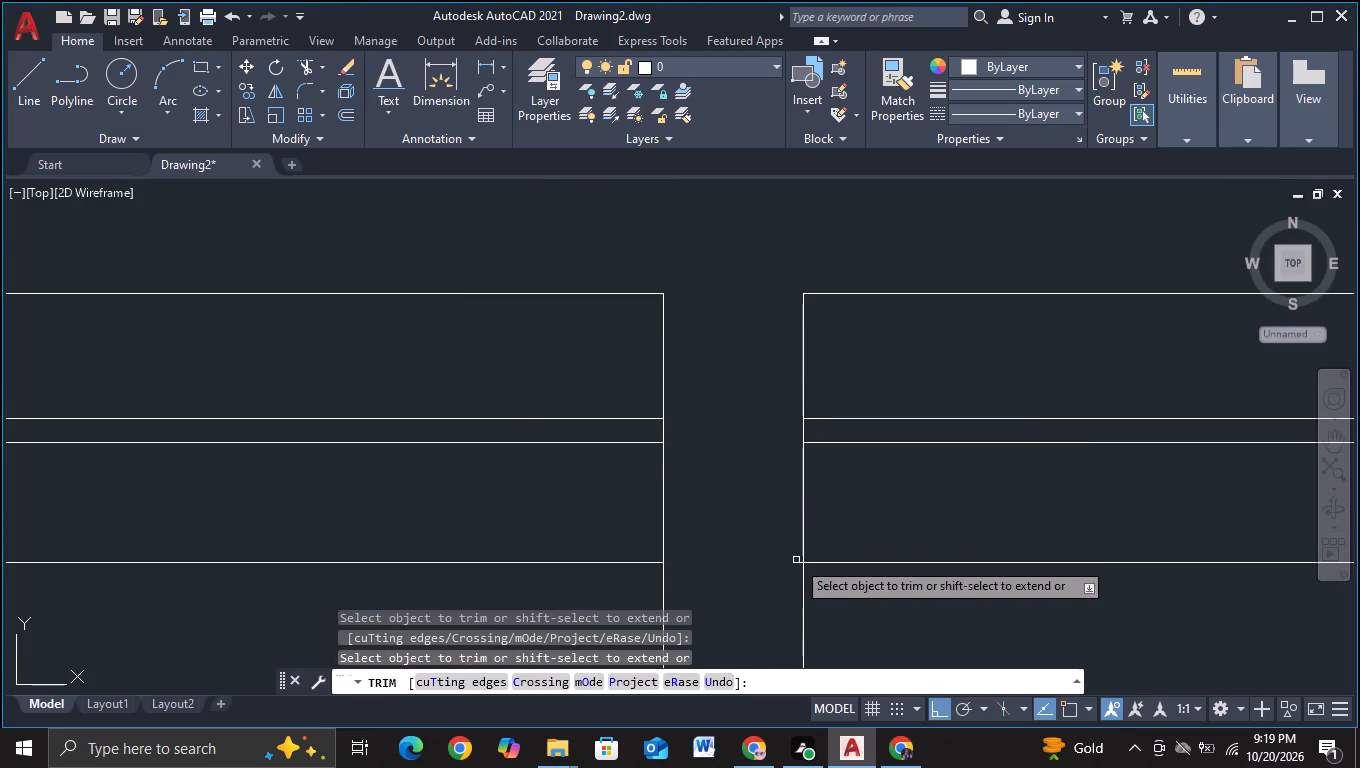
{"action": "left_click", "coordinate": [796, 562]}
{"action": "scroll", "coordinate": [737, 509], "scroll_direction": "down", "scroll_amount": 3}
{"action": "scroll", "coordinate": [405, 470], "scroll_direction": "up", "scroll_amount": 2}
{"action": "middle_click_drag", "start_coordinate": [418, 551], "coordinate": [440, 389]}
{"action": "left_click", "coordinate": [431, 467]}
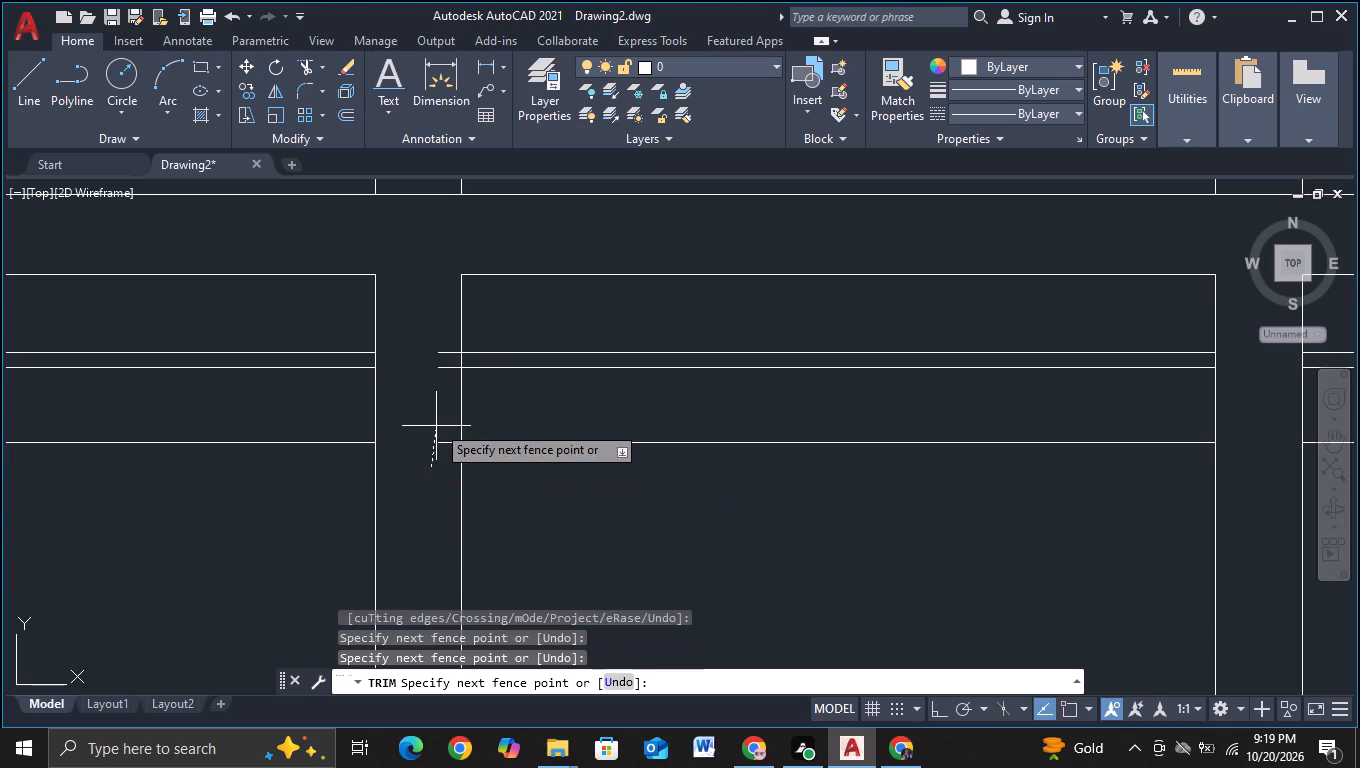
{"action": "left_click", "coordinate": [451, 342]}
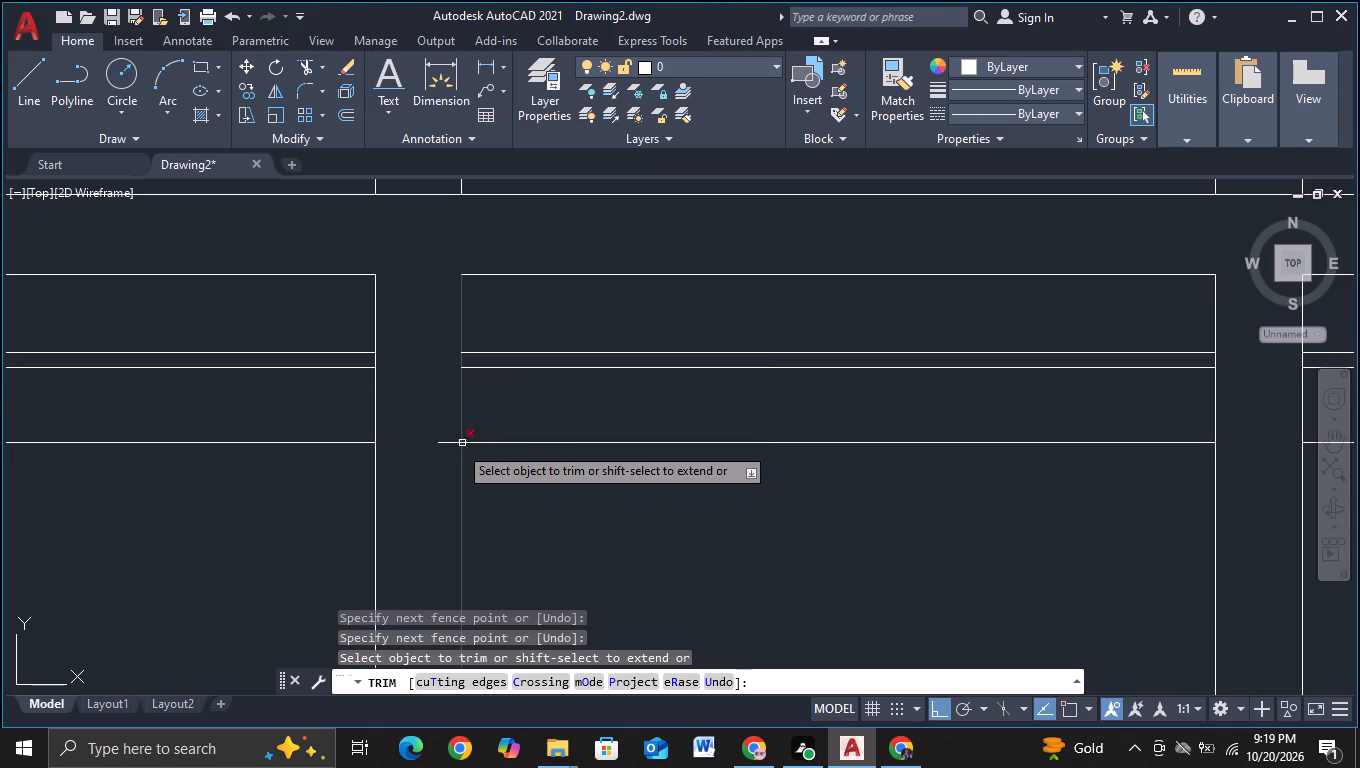
{"action": "left_click", "coordinate": [443, 442]}
{"action": "scroll", "coordinate": [491, 453], "scroll_direction": "down", "scroll_amount": 2}
{"action": "key", "text": "Escape"}
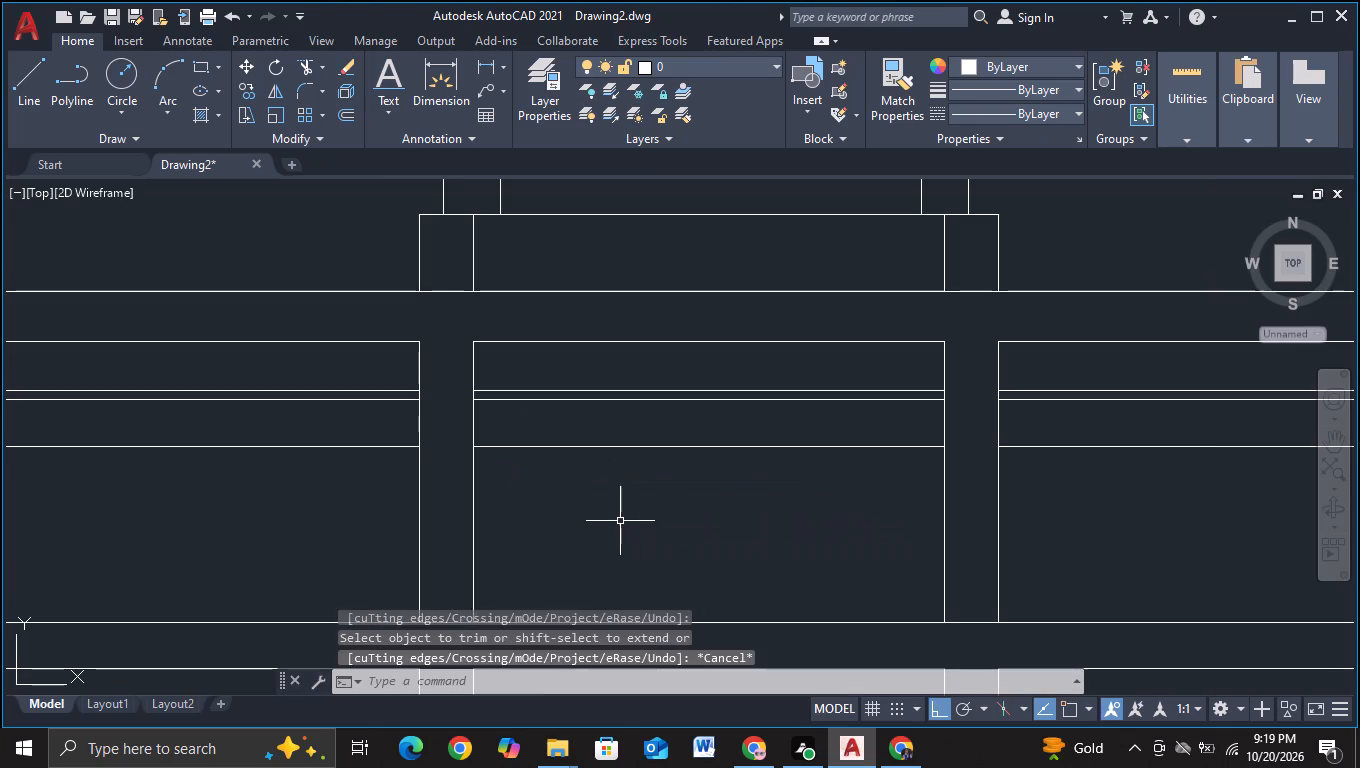
Extend the third bay's three top-storey band lines to the wall of the adjoining tower block.
{"action": "scroll", "coordinate": [626, 522], "scroll_direction": "down", "scroll_amount": 2}
{"action": "middle_click_drag", "start_coordinate": [655, 533], "coordinate": [495, 450]}
{"action": "key", "text": "Escape"}
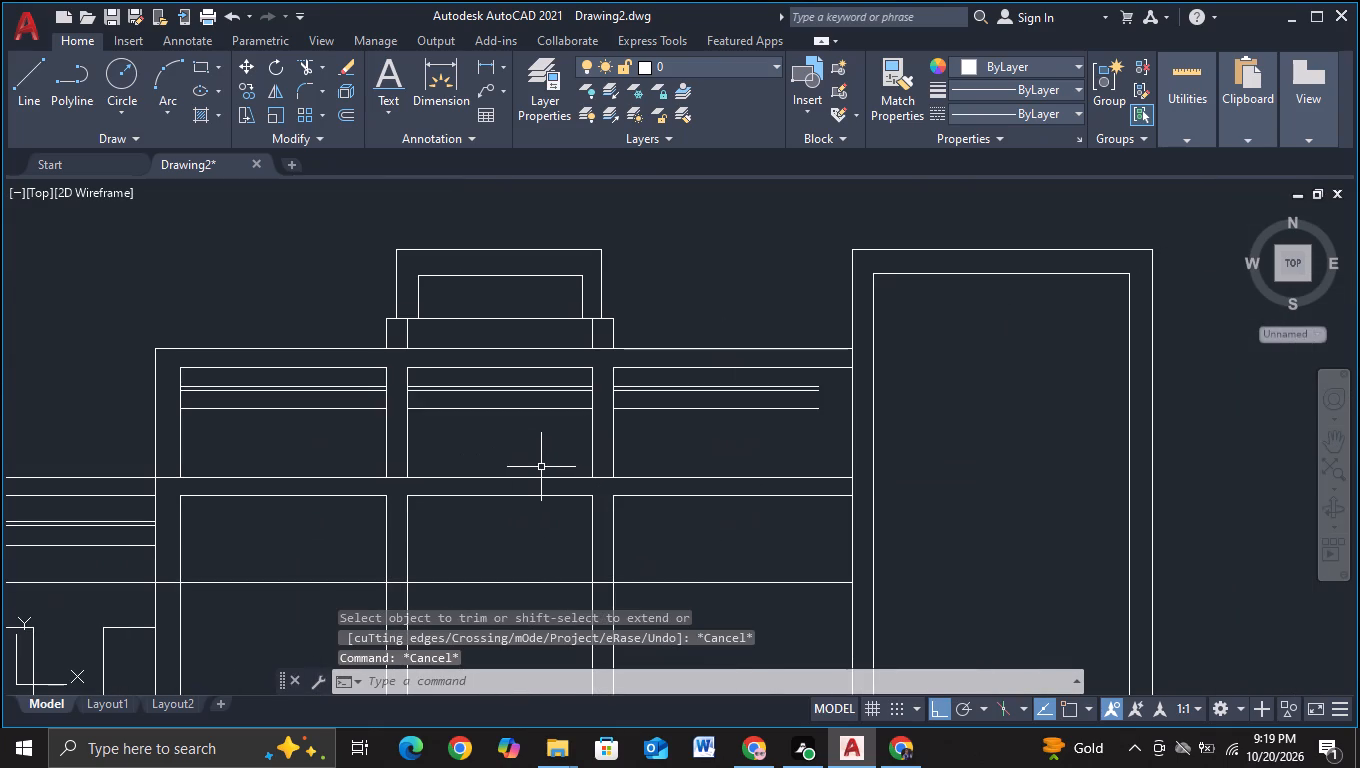
{"action": "key", "text": "e"}
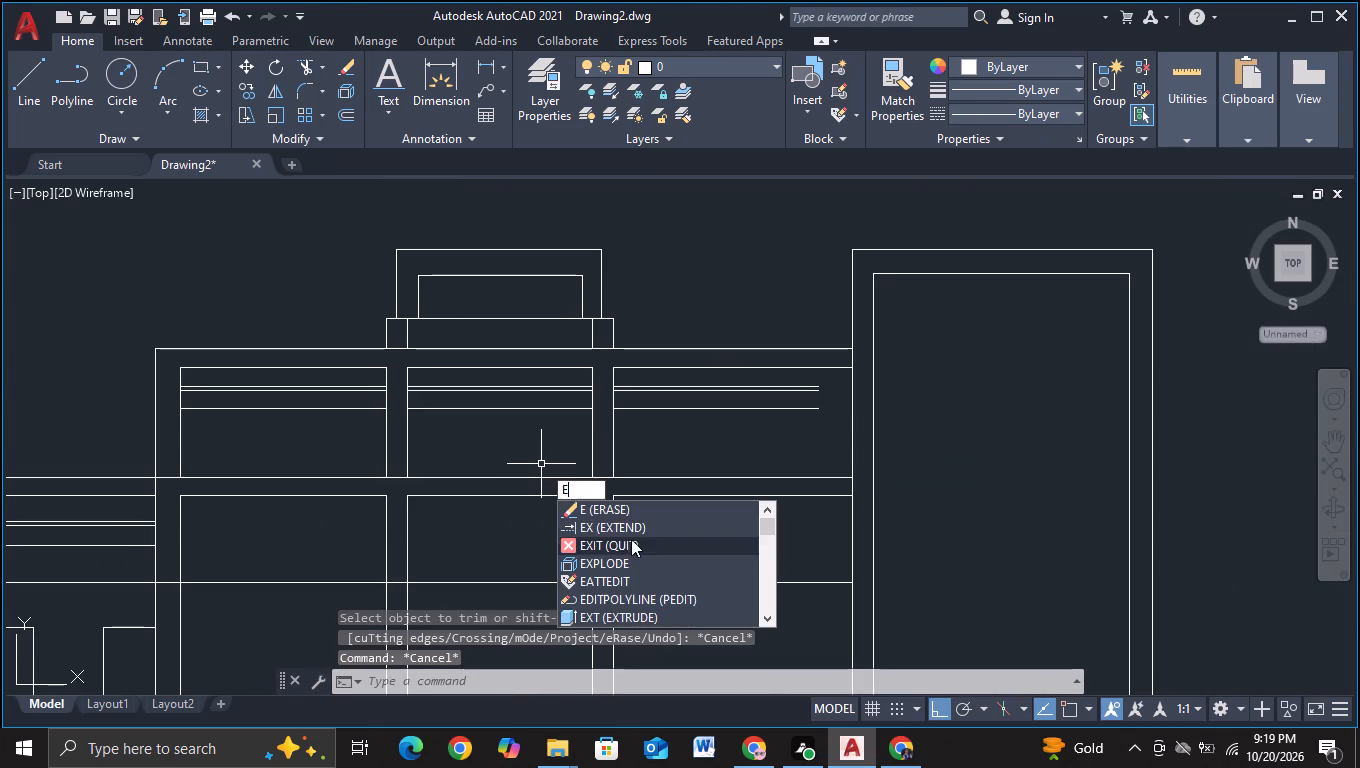
{"action": "left_click", "coordinate": [625, 527]}
{"action": "scroll", "coordinate": [560, 426], "scroll_direction": "up", "scroll_amount": 1}
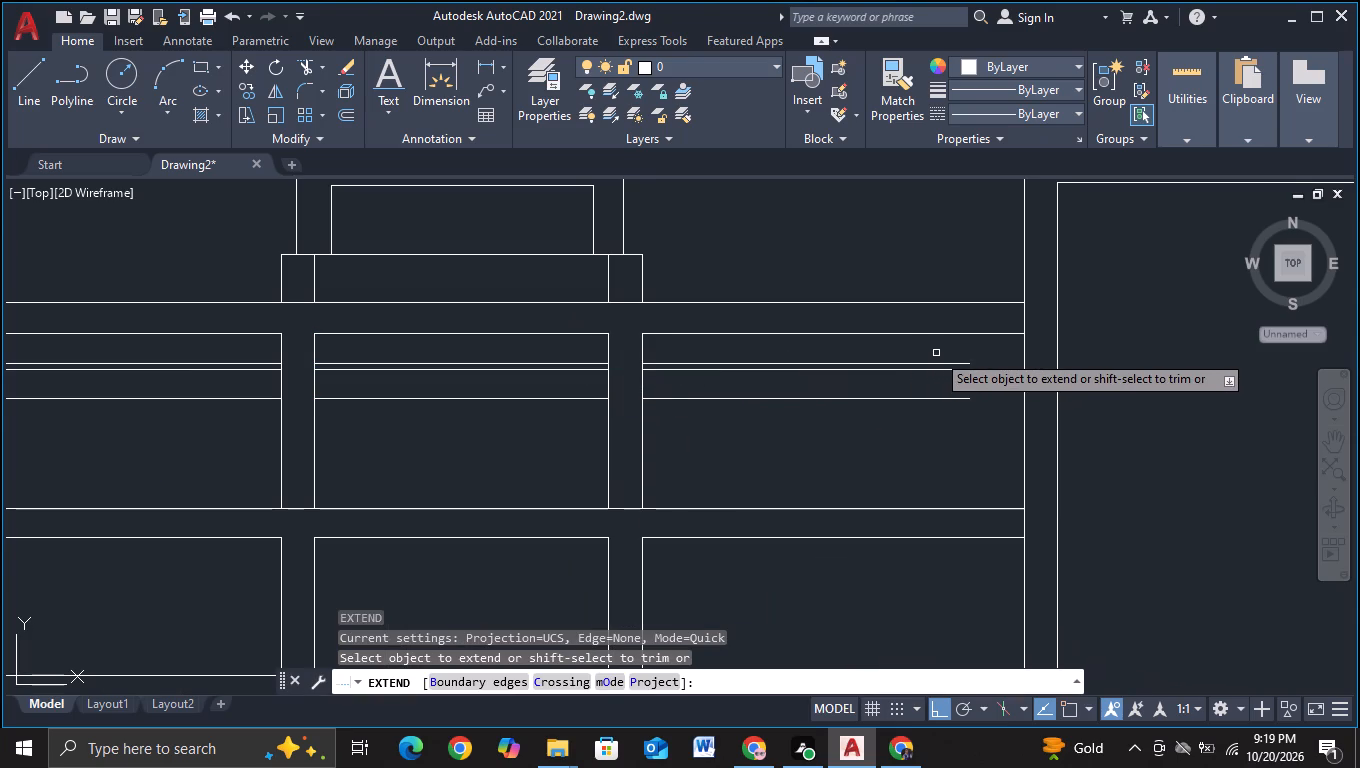
{"action": "left_click_drag", "start_coordinate": [939, 353], "coordinate": [925, 445]}
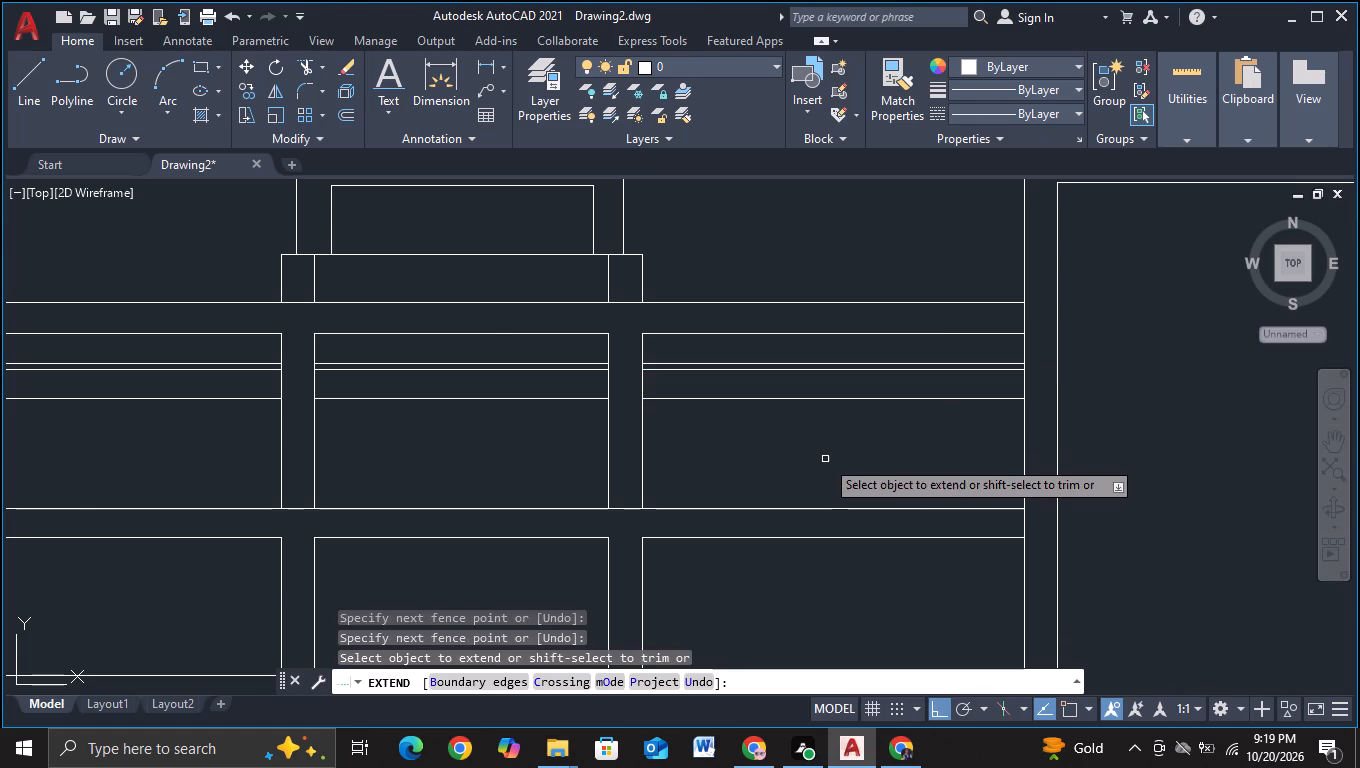
{"action": "scroll", "coordinate": [825, 459], "scroll_direction": "down", "scroll_amount": 1}
{"action": "middle_click_drag", "start_coordinate": [833, 452], "coordinate": [894, 384]}
{"action": "key", "text": "Escape"}
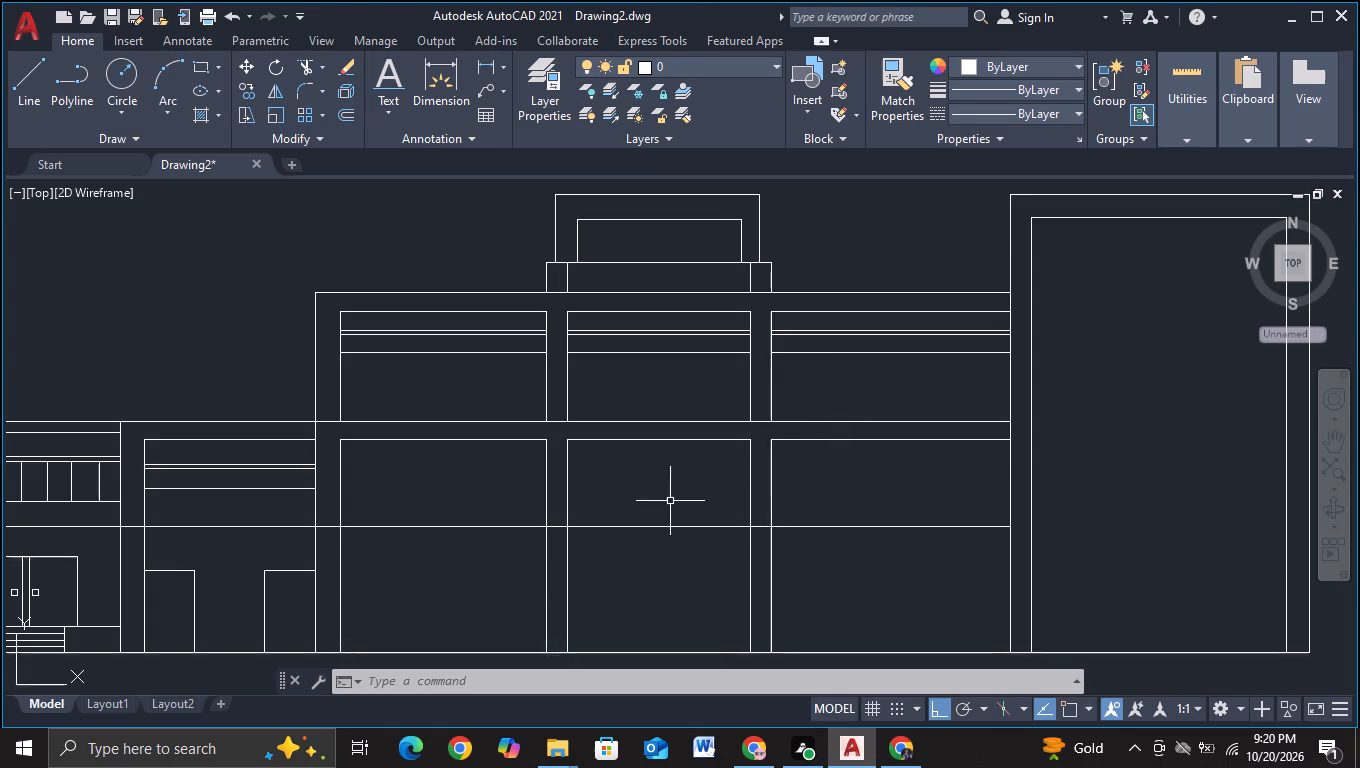
Copy the three band lines of the adjacent low block horizontally into the three bays below the top storey, about 390, 795 and 1220 units away.
{"action": "middle_click_drag", "start_coordinate": [662, 498], "coordinate": [656, 413]}
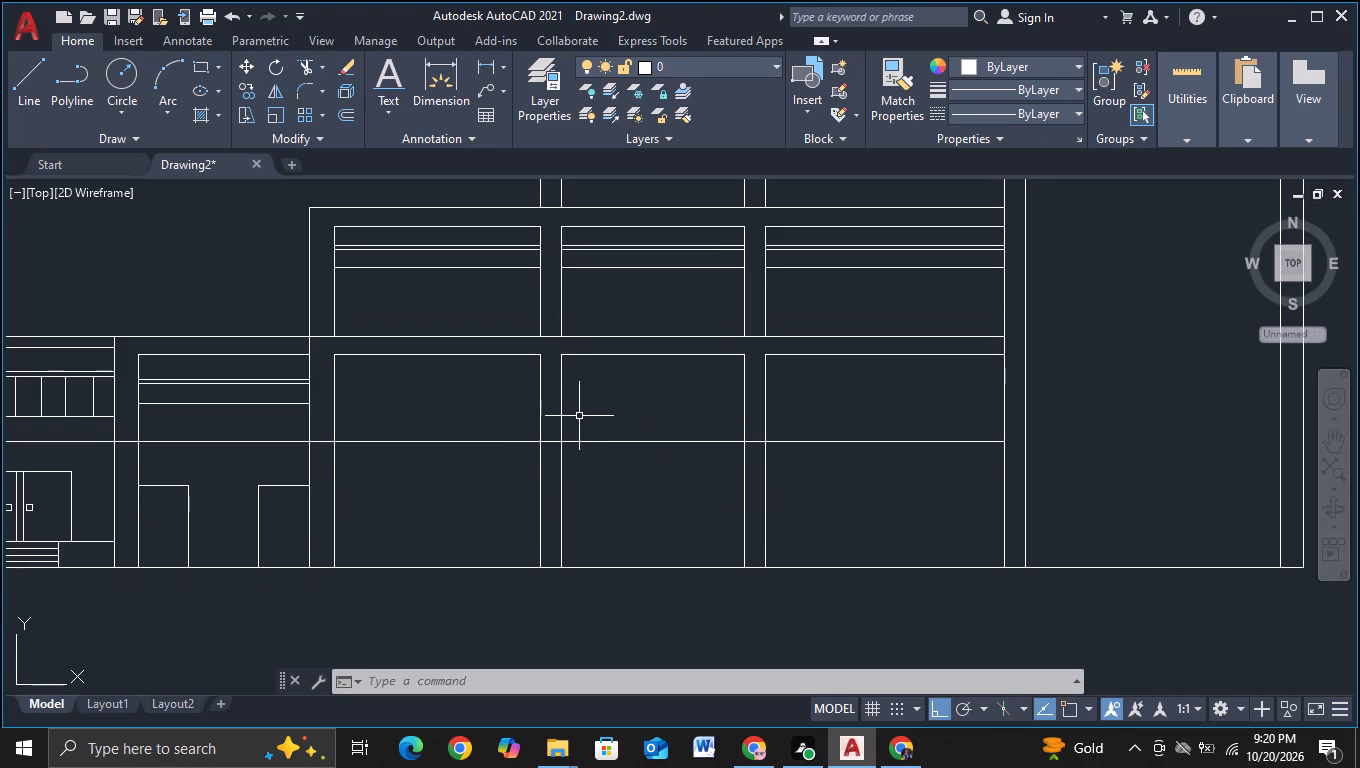
{"action": "middle_click_drag", "start_coordinate": [489, 418], "coordinate": [663, 397]}
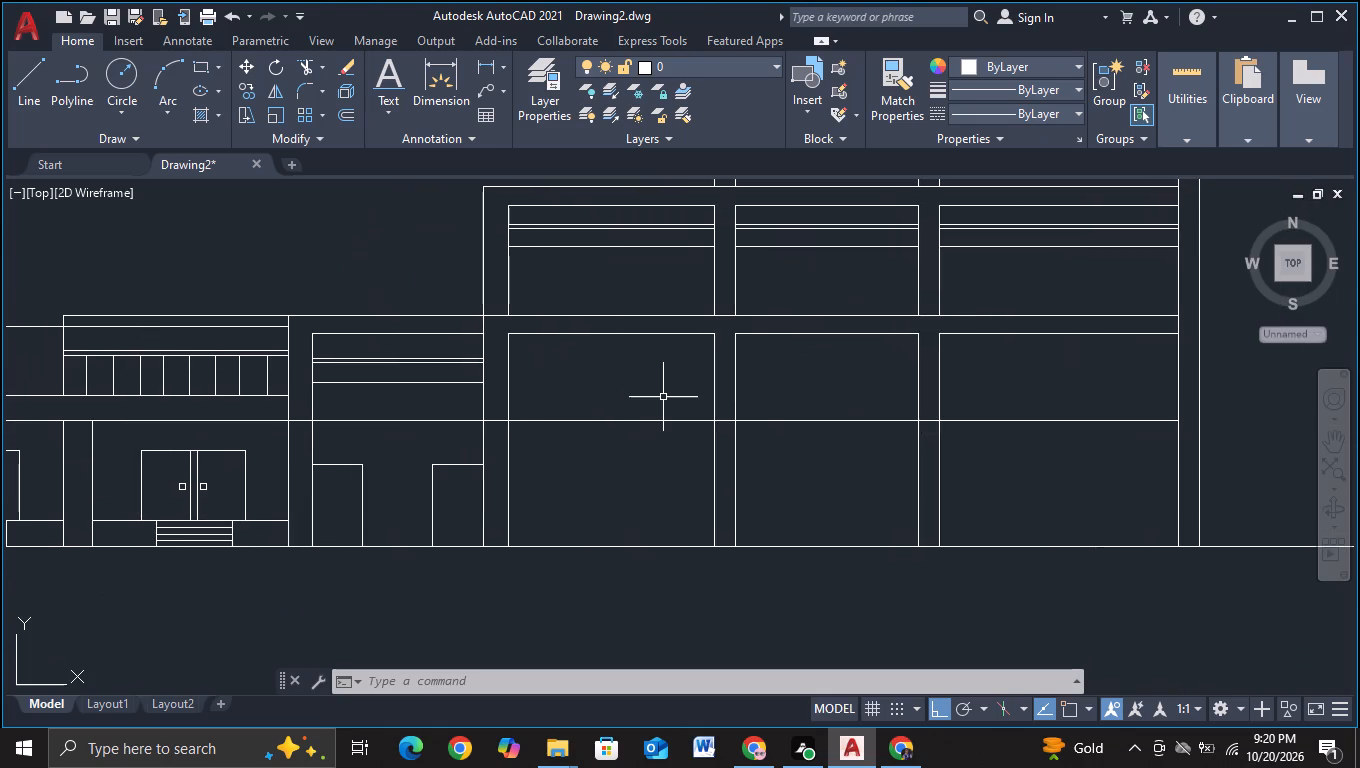
{"action": "scroll", "coordinate": [519, 406], "scroll_direction": "up", "scroll_amount": 2}
{"action": "middle_click_drag", "start_coordinate": [365, 421], "coordinate": [702, 441]}
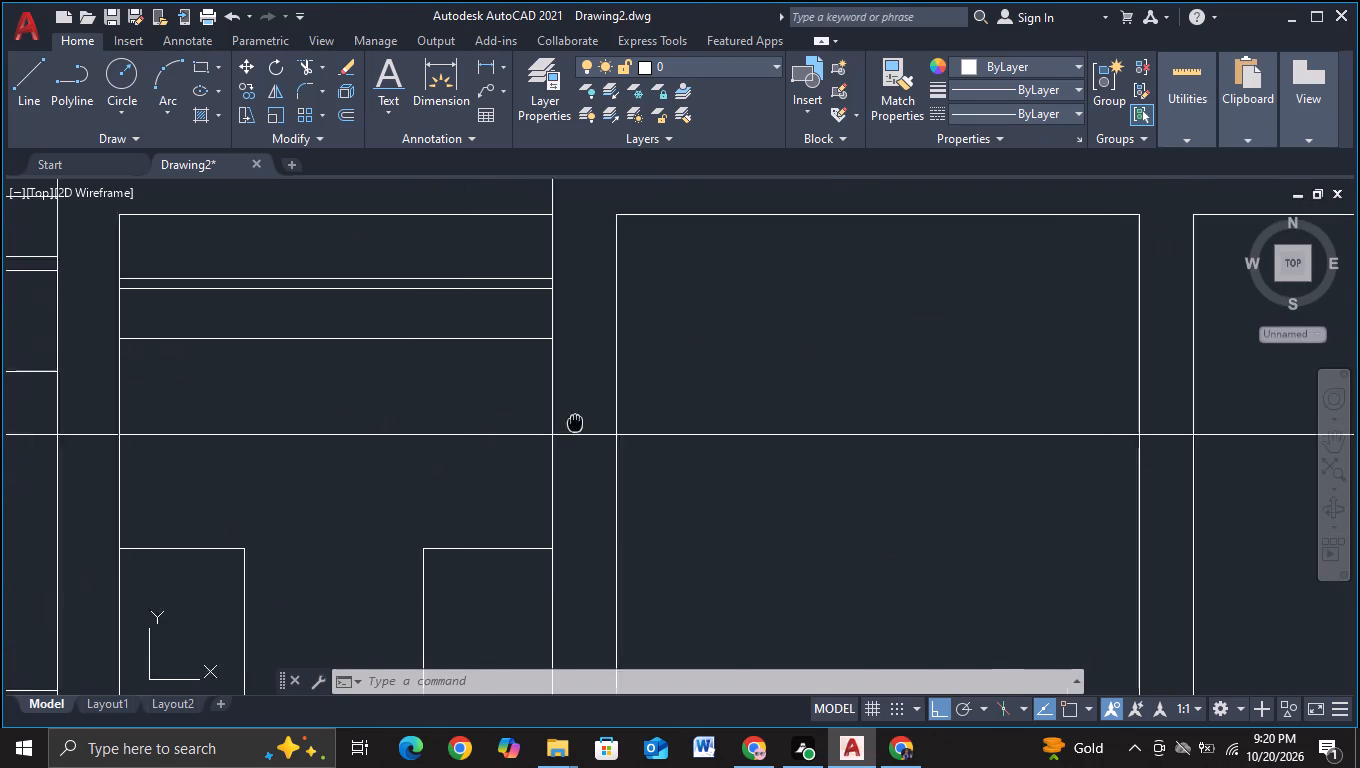
{"action": "middle_click_drag", "start_coordinate": [702, 441], "coordinate": [802, 454]}
{"action": "left_click_drag", "start_coordinate": [608, 424], "coordinate": [659, 280]}
{"action": "left_click_drag", "start_coordinate": [684, 284], "coordinate": [597, 360]}
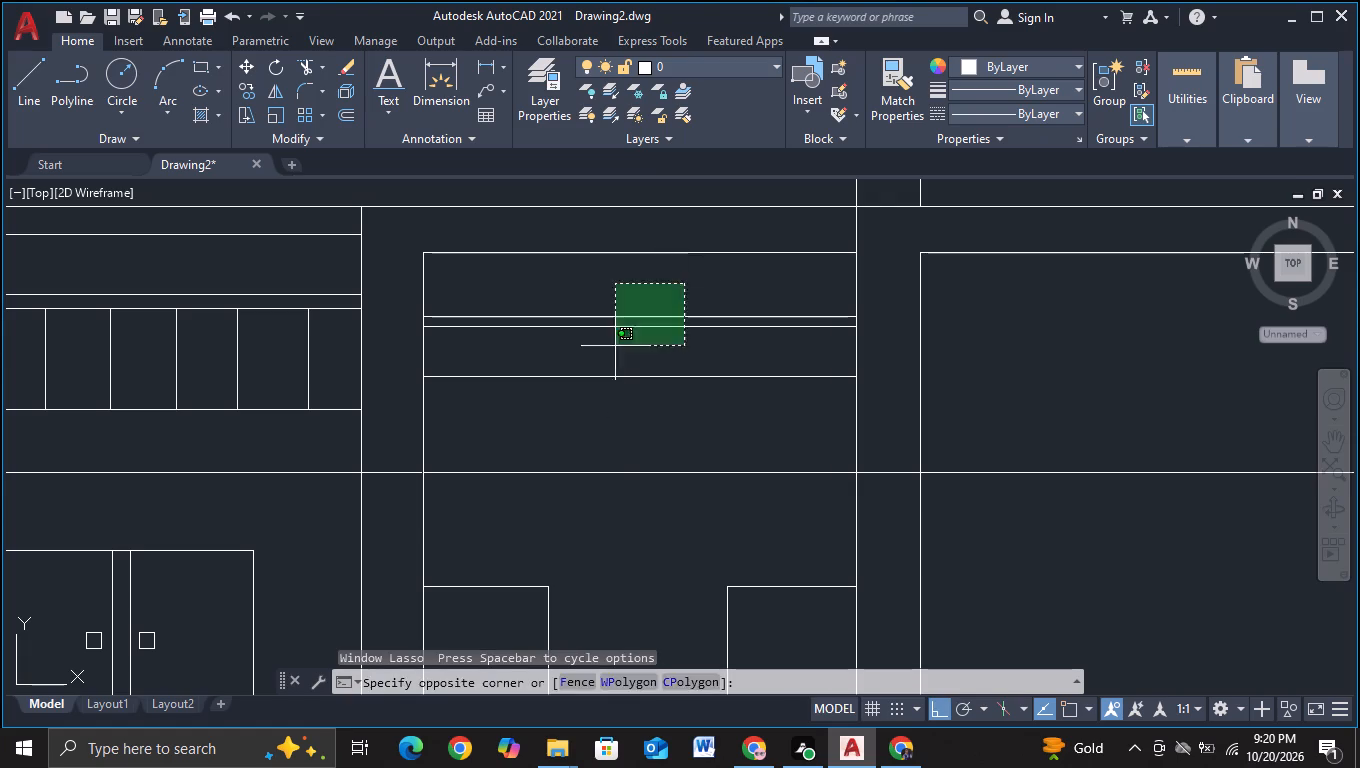
{"action": "left_click_drag", "start_coordinate": [597, 360], "coordinate": [552, 397]}
{"action": "key", "text": "c"}
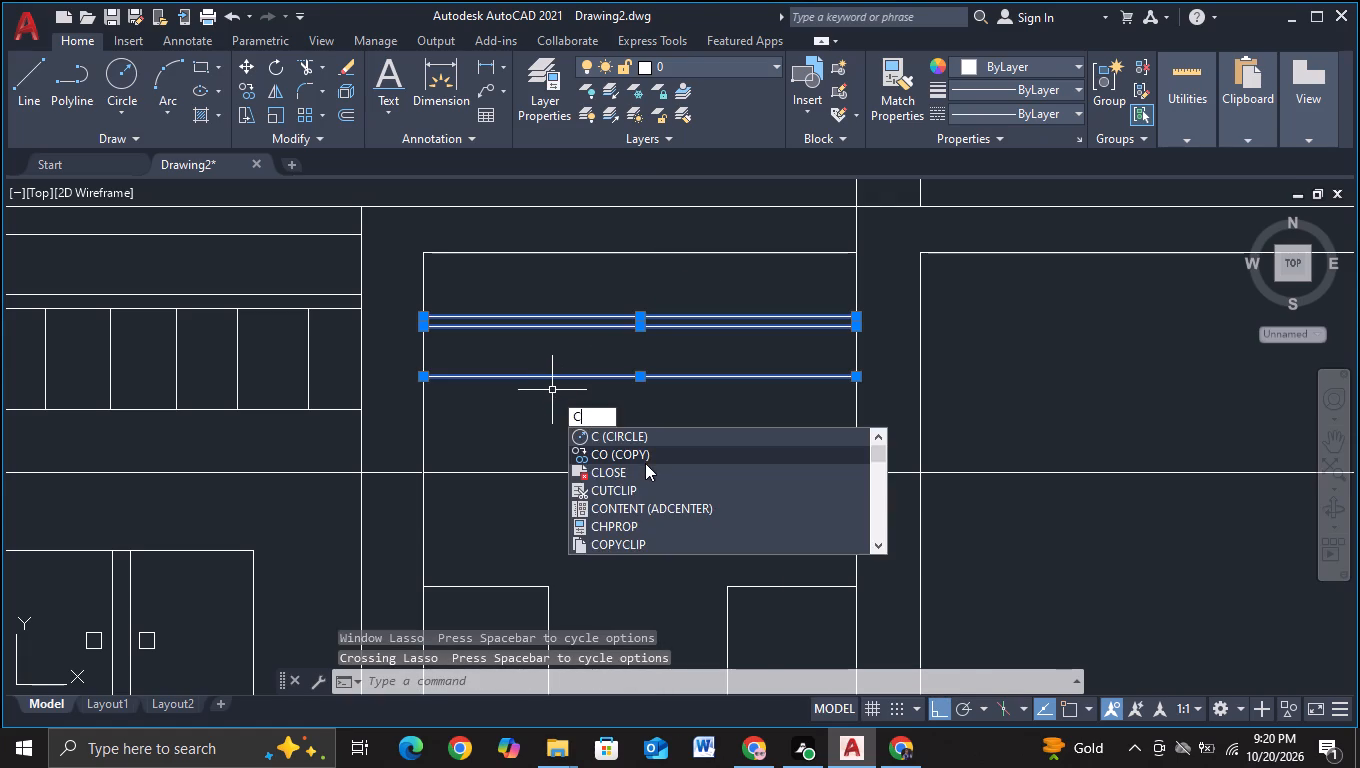
{"action": "left_click", "coordinate": [645, 463]}
{"action": "left_click", "coordinate": [605, 334]}
{"action": "middle_click_drag", "start_coordinate": [960, 373], "coordinate": [318, 399]}
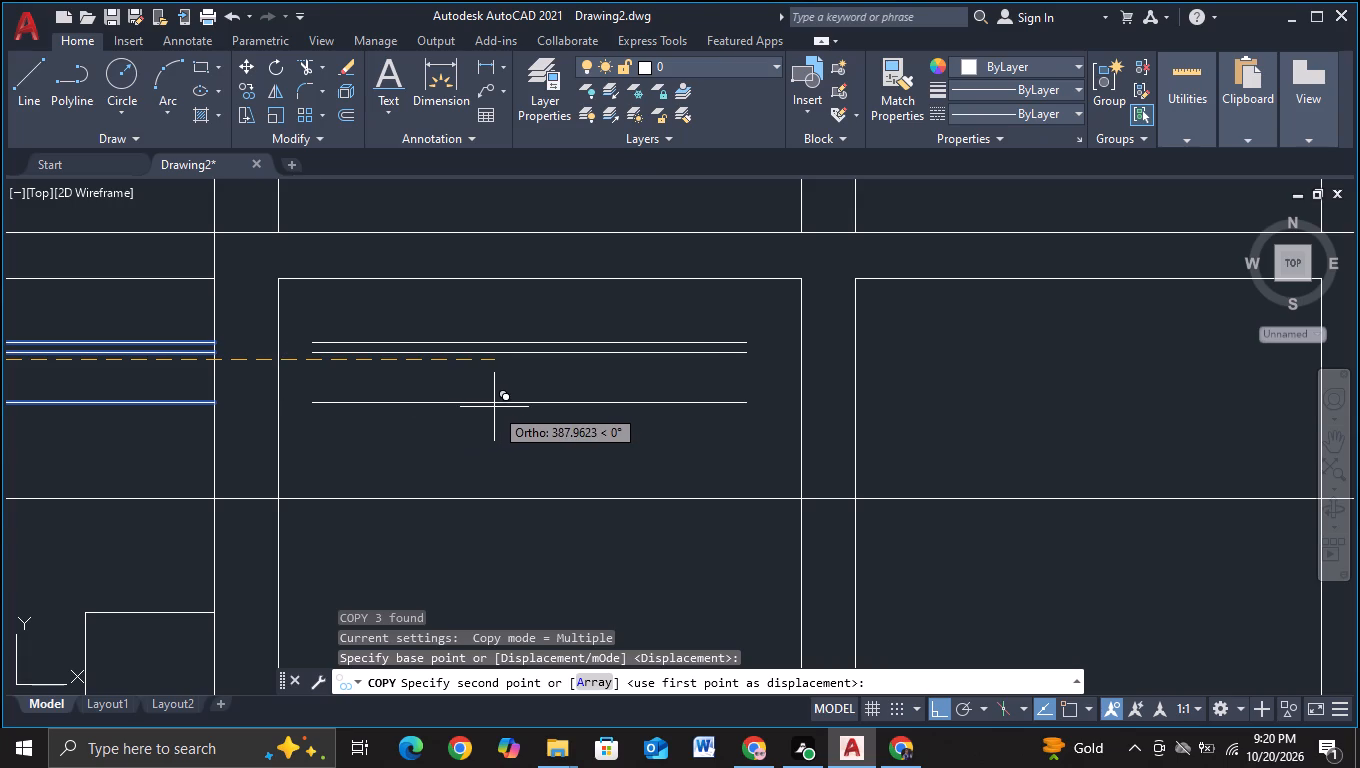
{"action": "left_click", "coordinate": [499, 407]}
{"action": "middle_click_drag", "start_coordinate": [993, 415], "coordinate": [553, 426]}
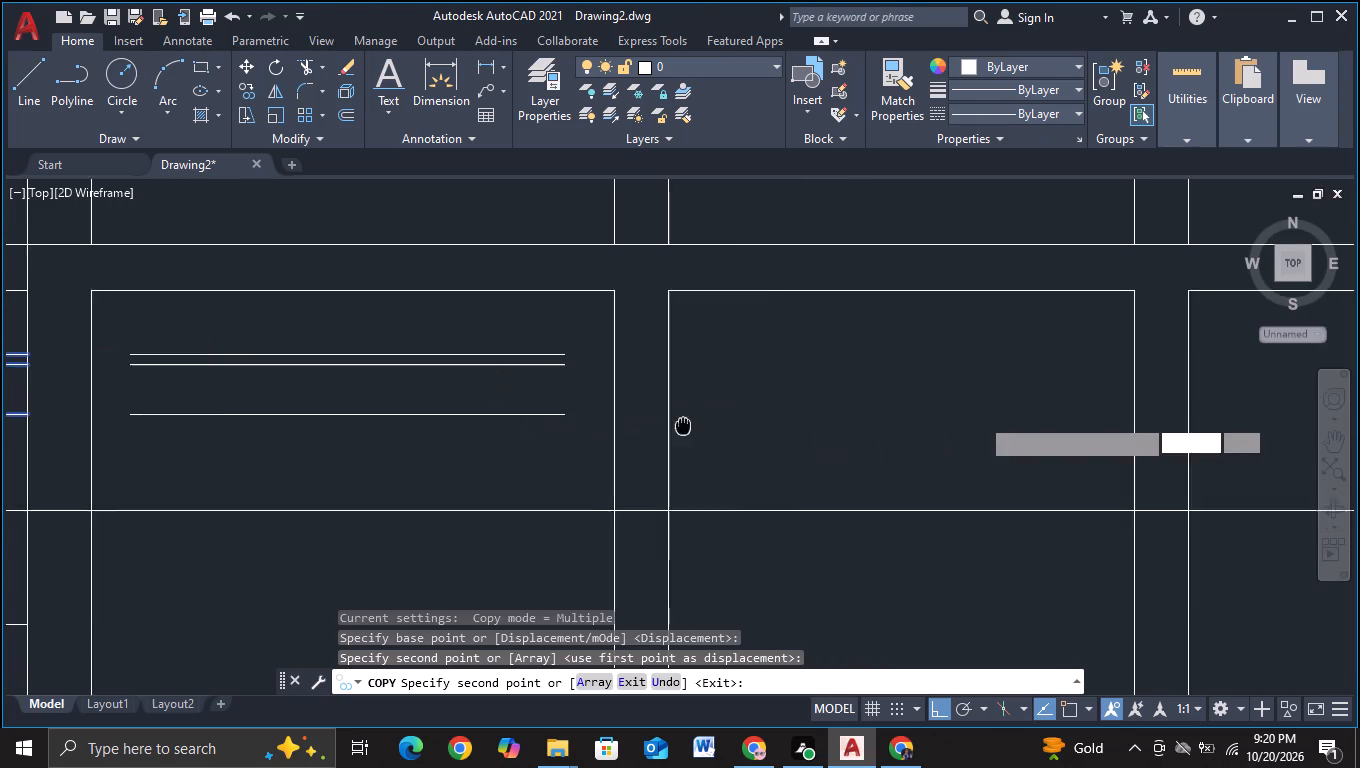
{"action": "middle_click_drag", "start_coordinate": [553, 426], "coordinate": [407, 429]}
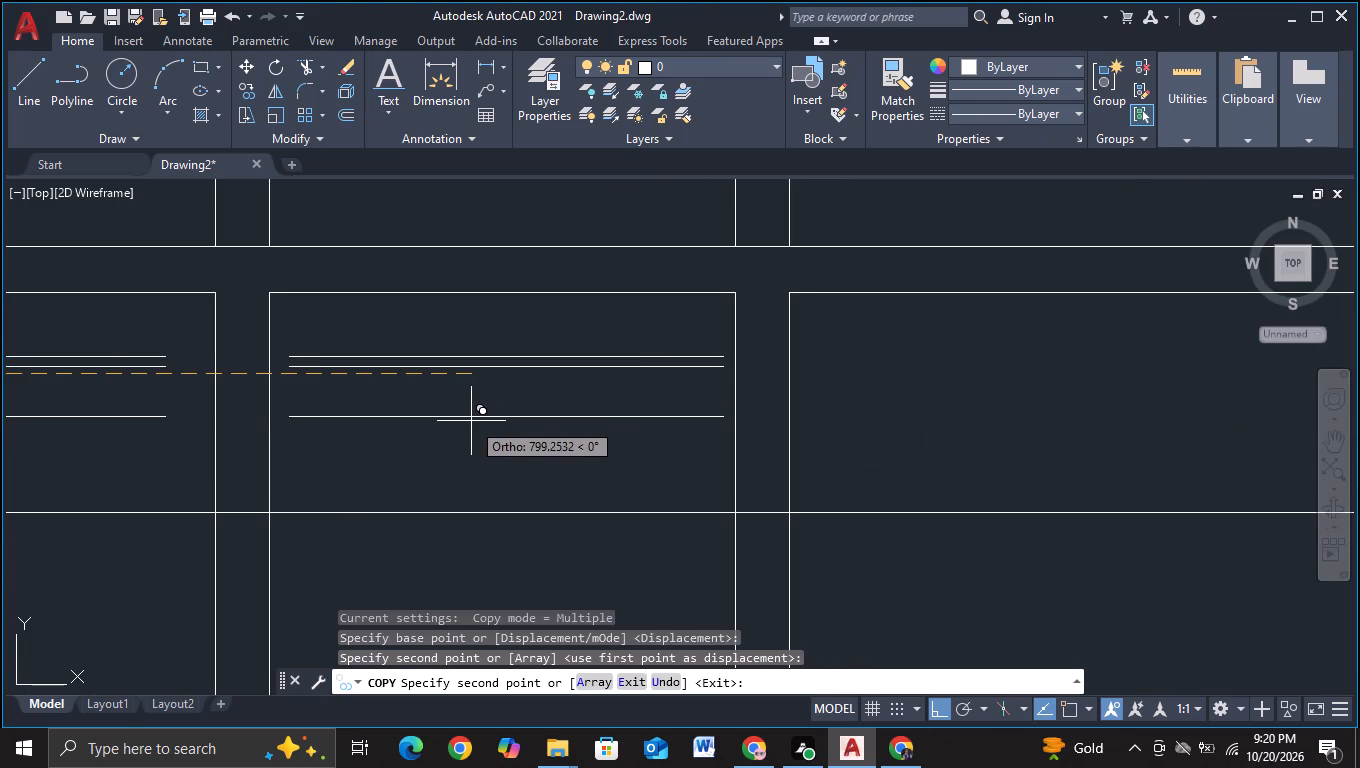
{"action": "left_click", "coordinate": [465, 421]}
{"action": "scroll", "coordinate": [465, 421], "scroll_direction": "down", "scroll_amount": 2}
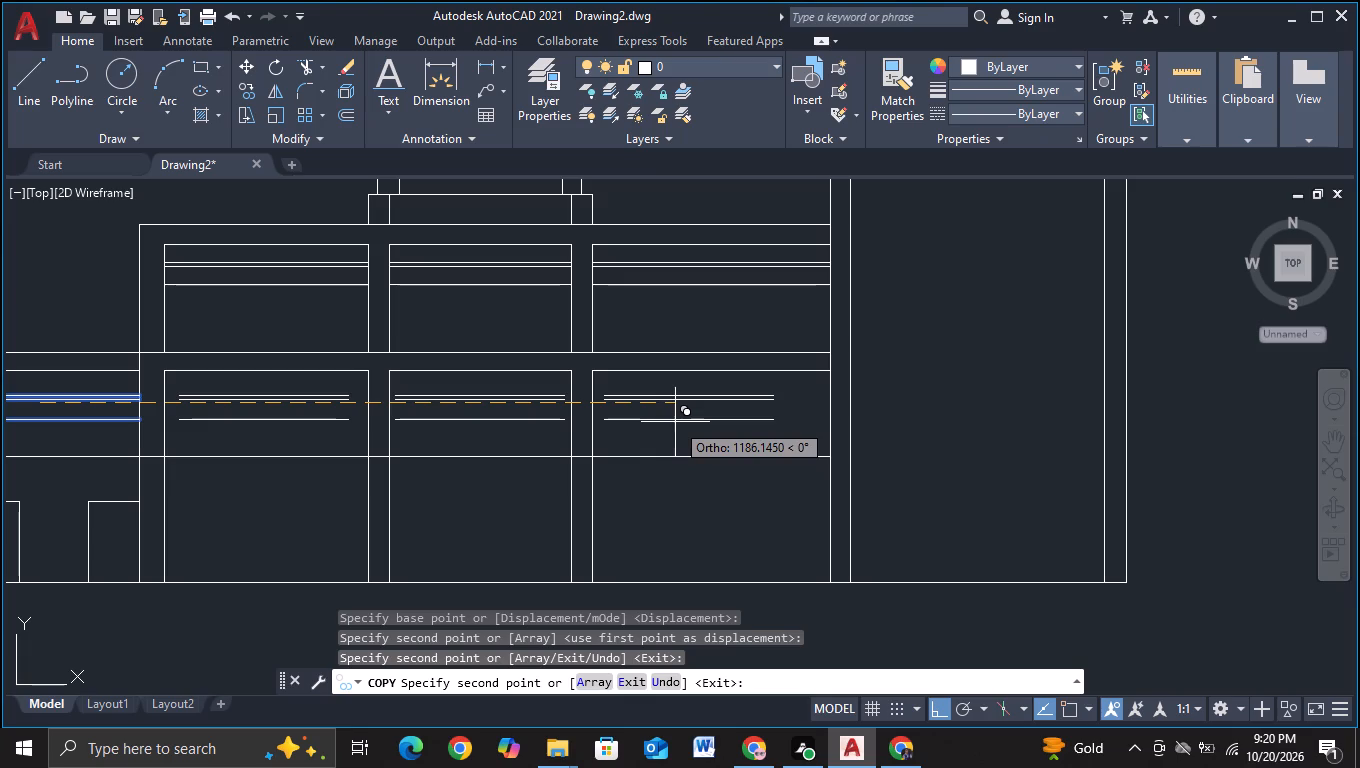
{"action": "left_click", "coordinate": [694, 421]}
{"action": "key", "text": "Escape"}
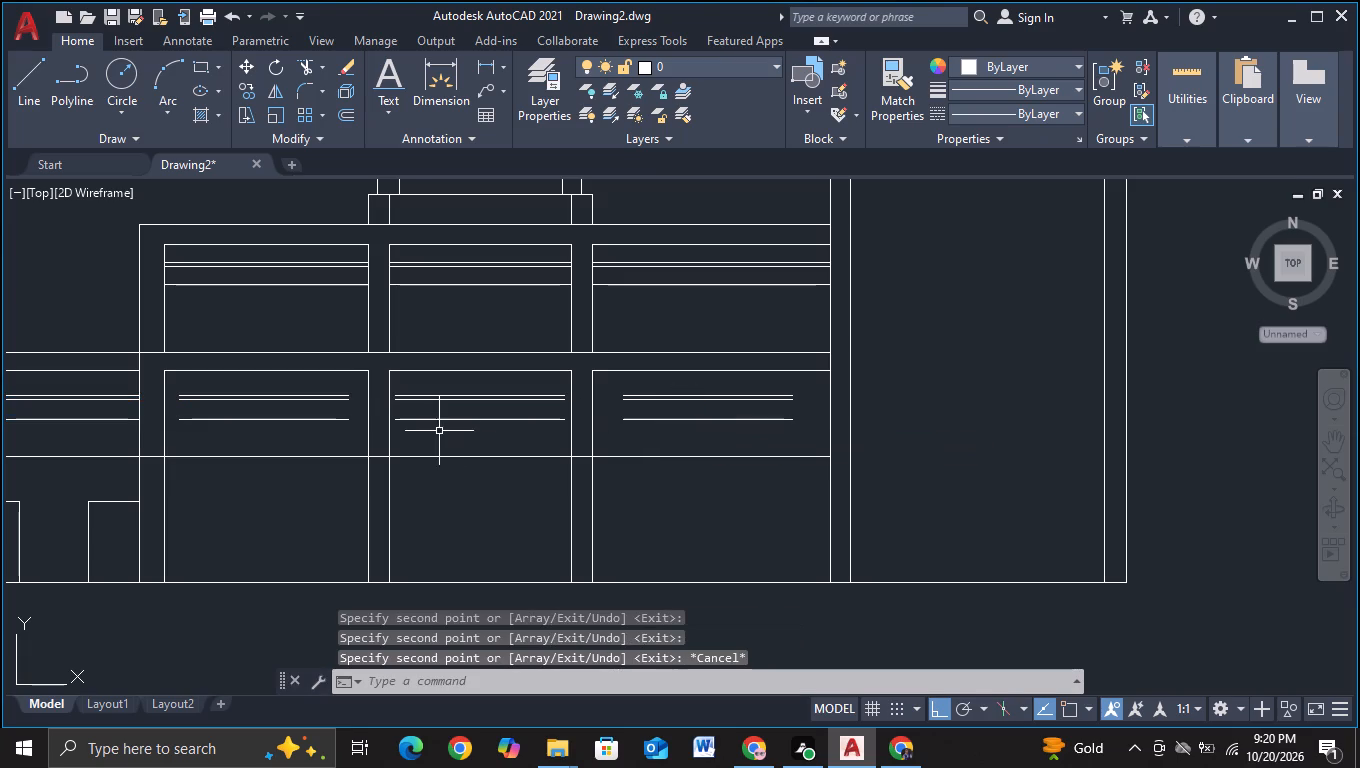
Extend both ends of the copied band lines to the columns and walls in all three bays of the storey below the top.
{"action": "key", "text": "e"}
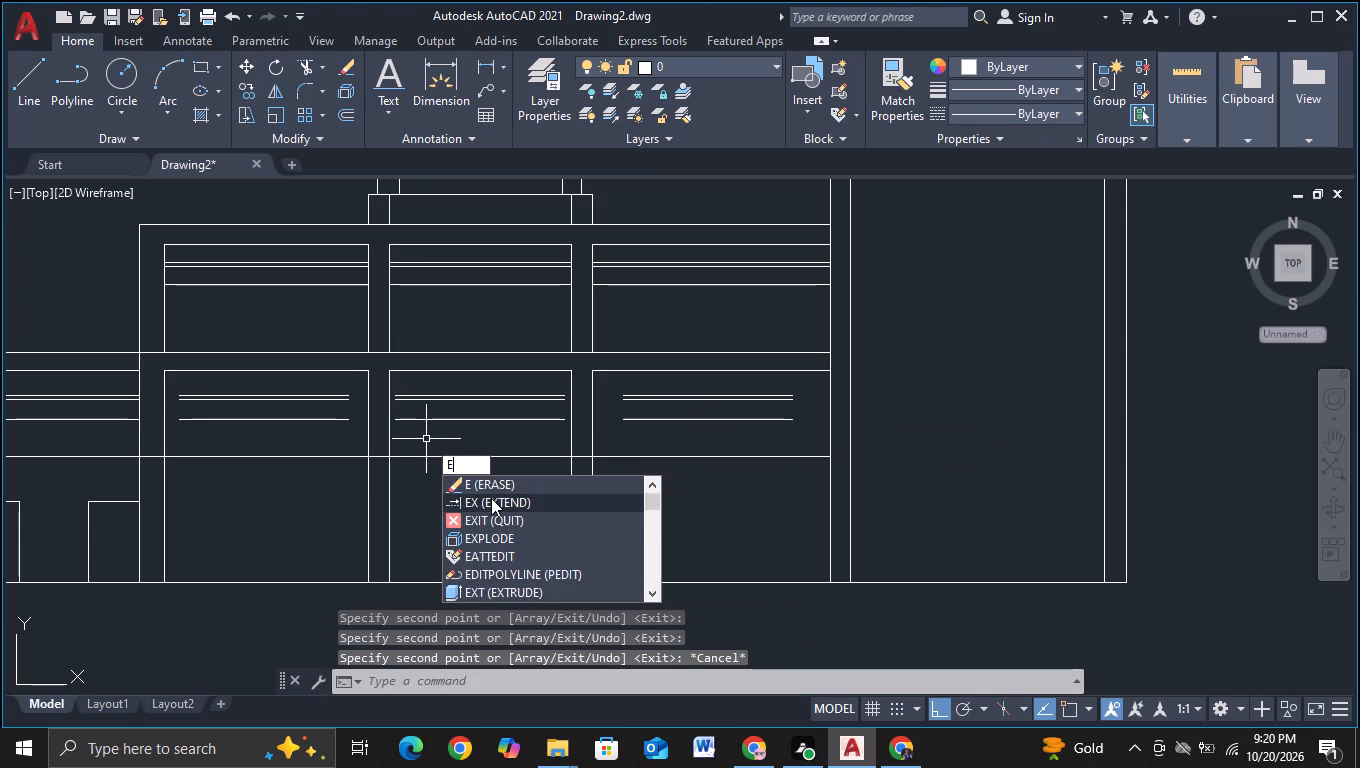
{"action": "left_click", "coordinate": [491, 498]}
{"action": "middle_click_drag", "start_coordinate": [238, 445], "coordinate": [485, 439]}
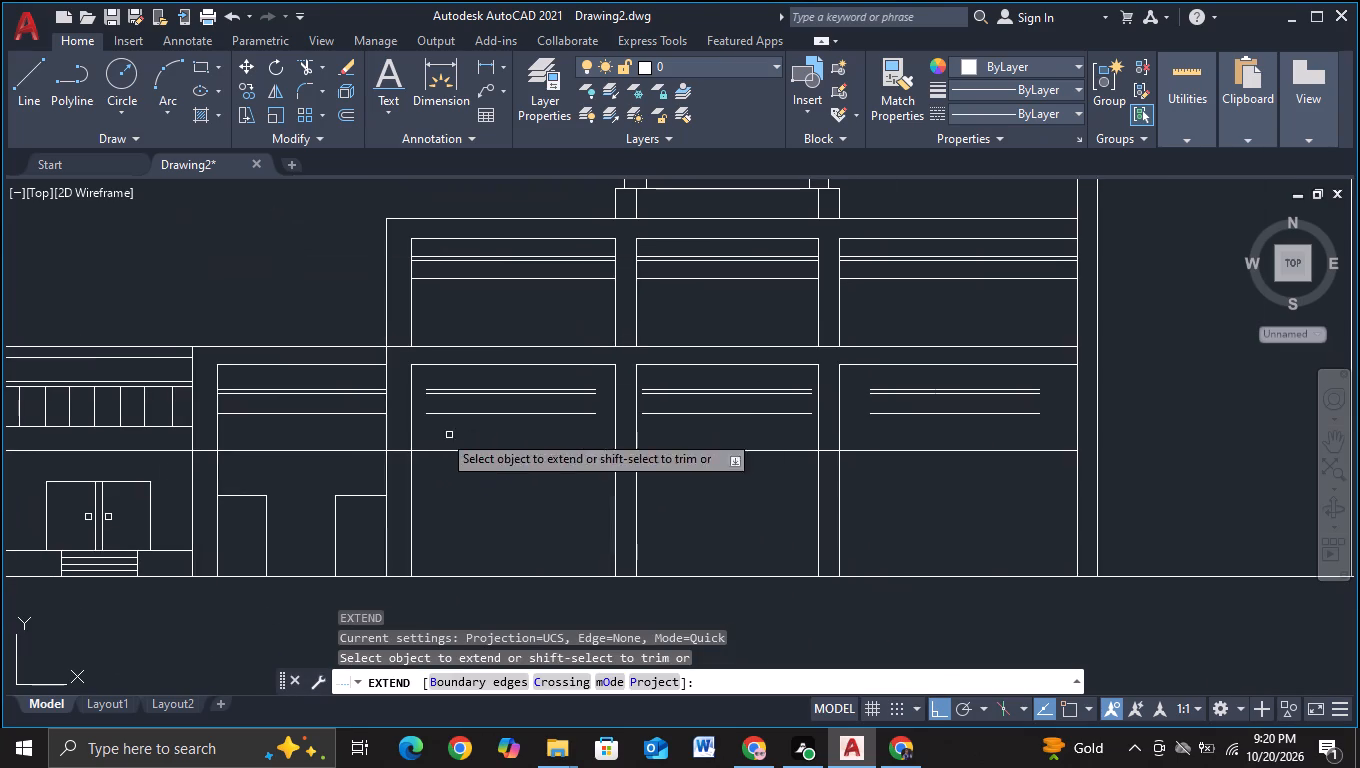
{"action": "left_click_drag", "start_coordinate": [444, 376], "coordinate": [429, 436]}
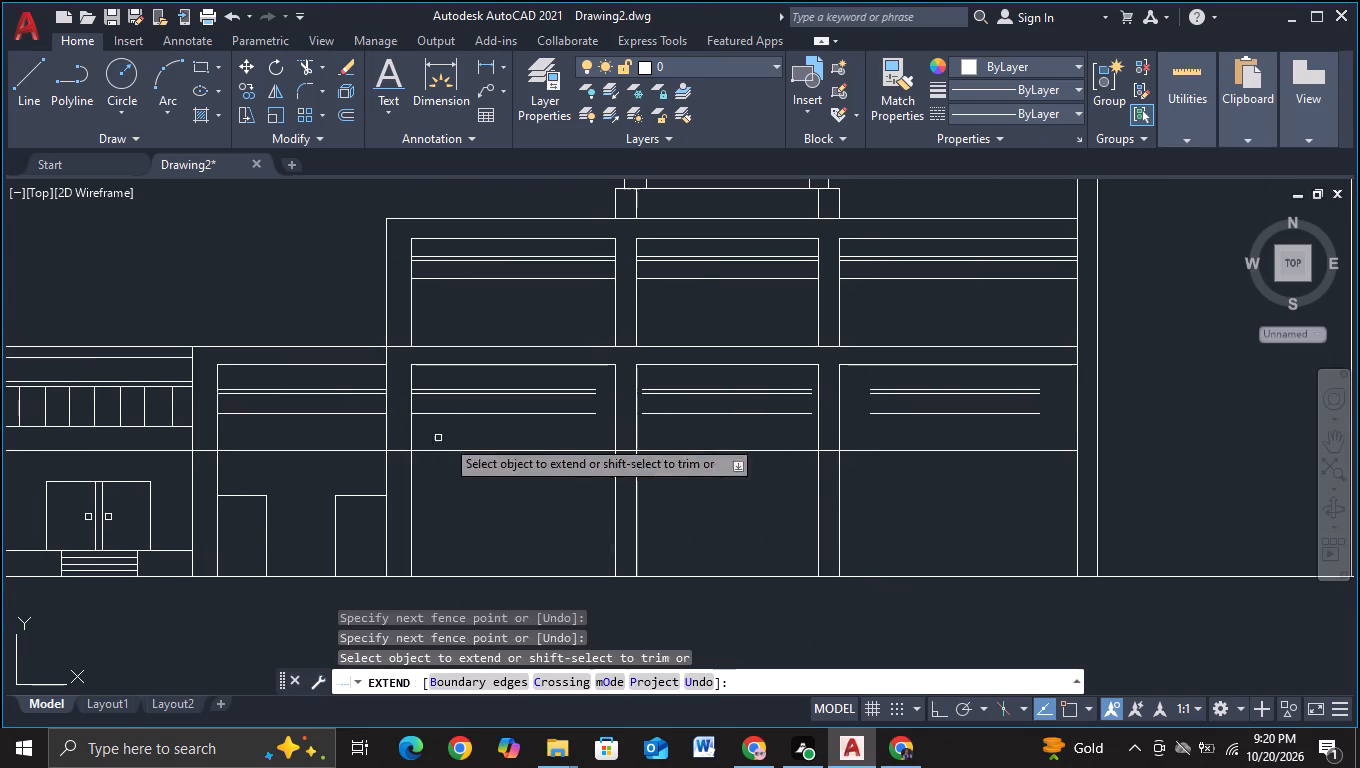
{"action": "left_click_drag", "start_coordinate": [568, 433], "coordinate": [574, 376]}
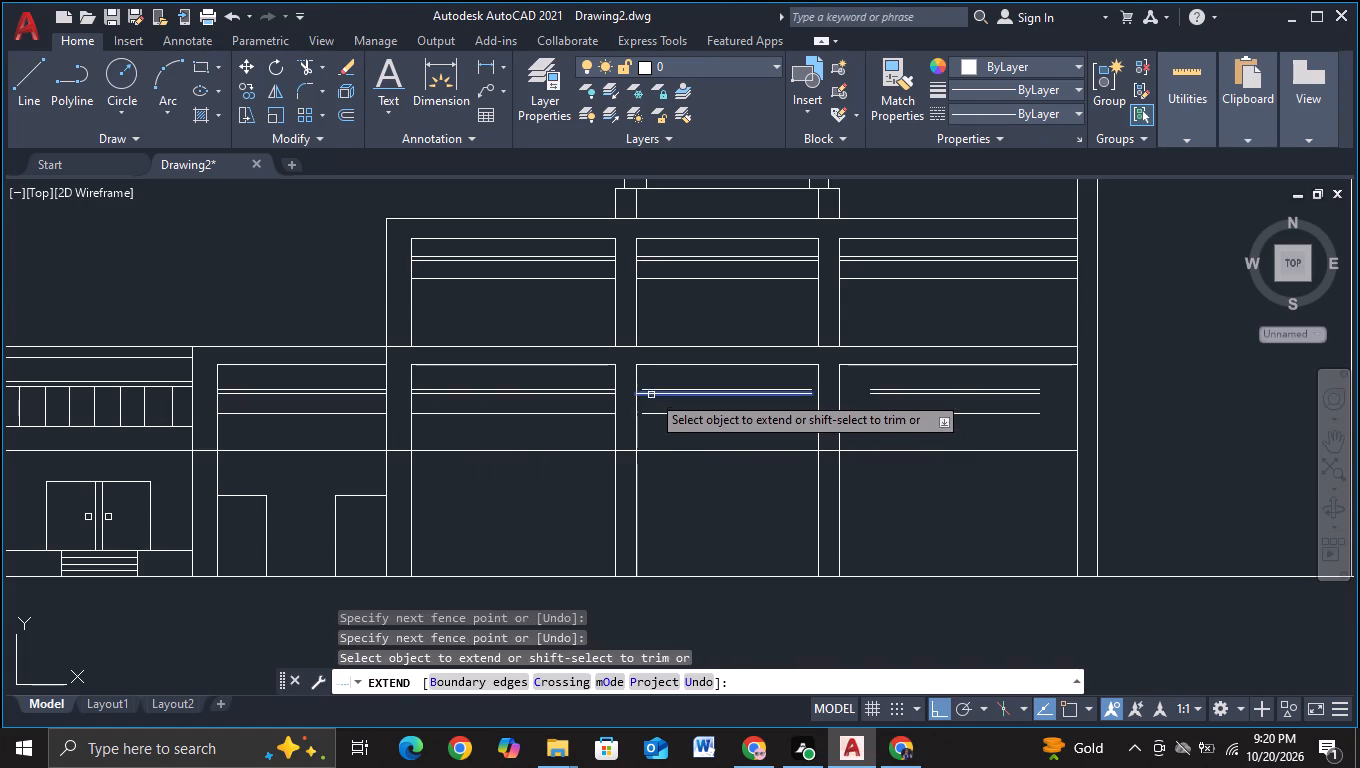
{"action": "left_click_drag", "start_coordinate": [661, 380], "coordinate": [656, 440]}
{"action": "left_click_drag", "start_coordinate": [783, 437], "coordinate": [783, 436]}
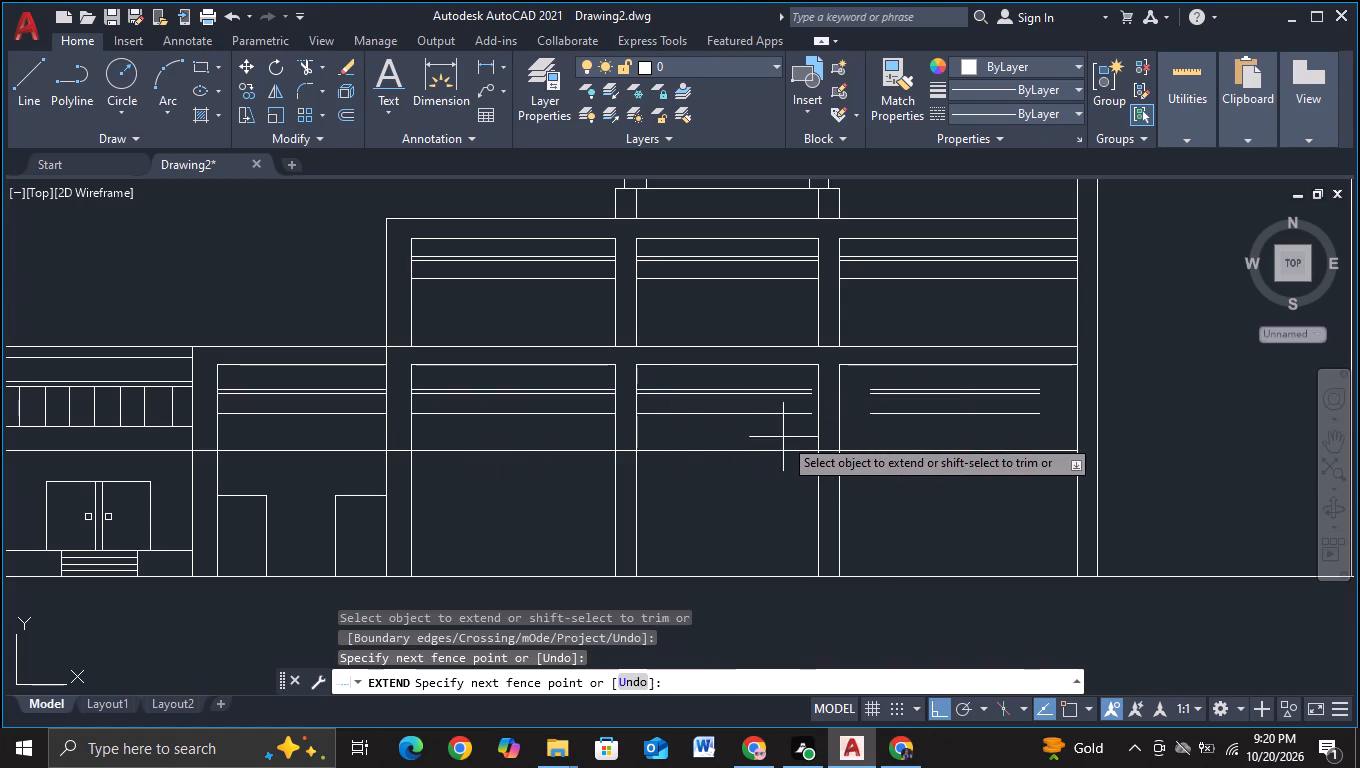
{"action": "left_click_drag", "start_coordinate": [783, 436], "coordinate": [784, 387]}
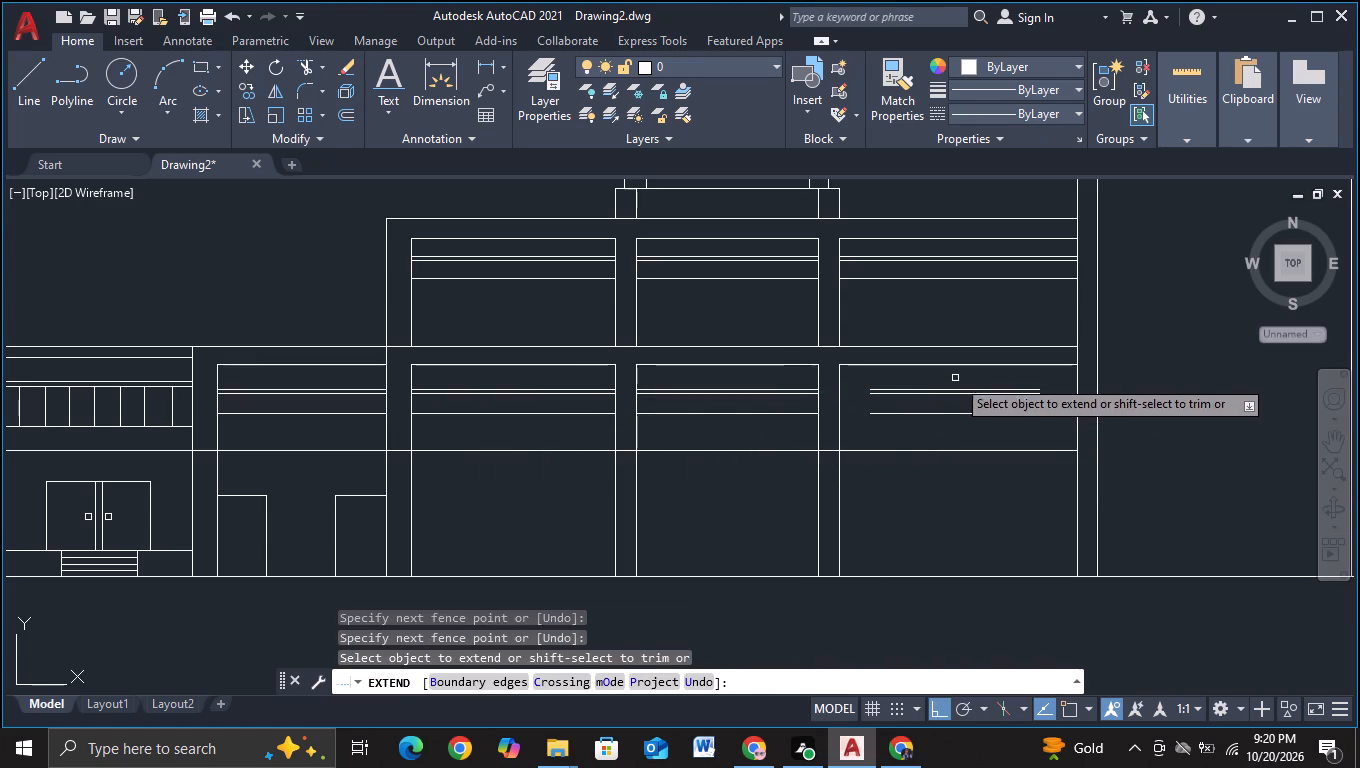
{"action": "left_click_drag", "start_coordinate": [960, 374], "coordinate": [960, 439]}
{"action": "left_click_drag", "start_coordinate": [883, 381], "coordinate": [879, 441]}
{"action": "key", "text": "Escape"}
Draw a vertical line through the band lines near the middle of the third bay, in the storey below the top.
{"action": "middle_click_drag", "start_coordinate": [888, 447], "coordinate": [887, 439]}
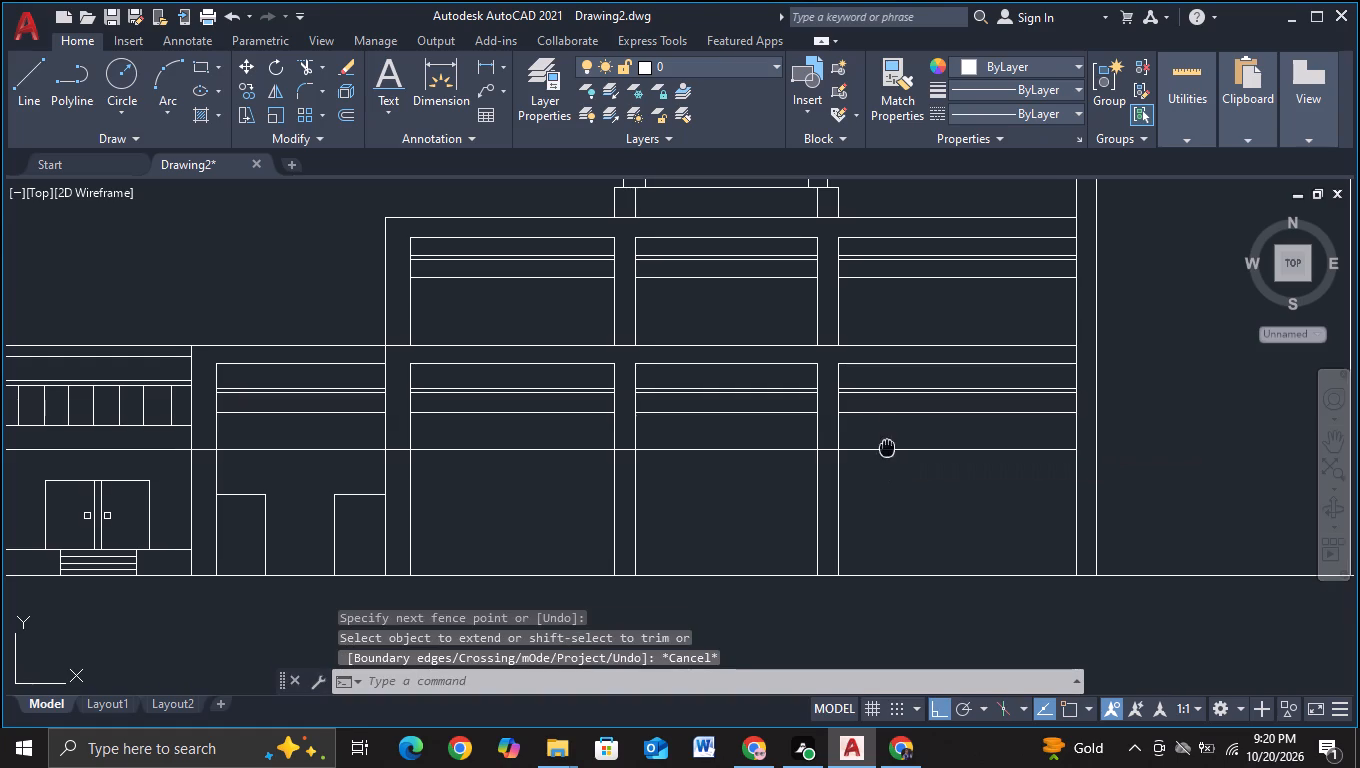
{"action": "middle_click_drag", "start_coordinate": [887, 439], "coordinate": [893, 421]}
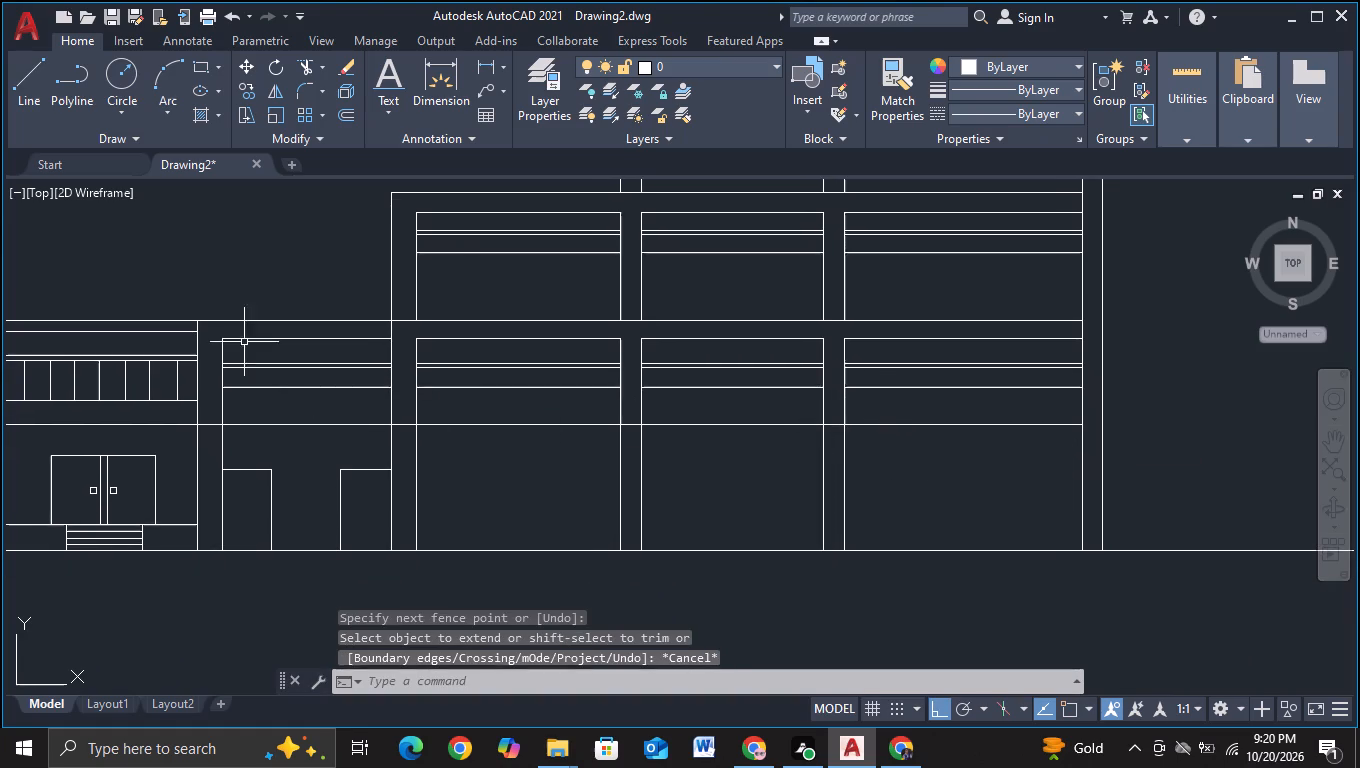
{"action": "left_click", "coordinate": [29, 112]}
{"action": "middle_click_drag", "start_coordinate": [994, 430], "coordinate": [959, 475]}
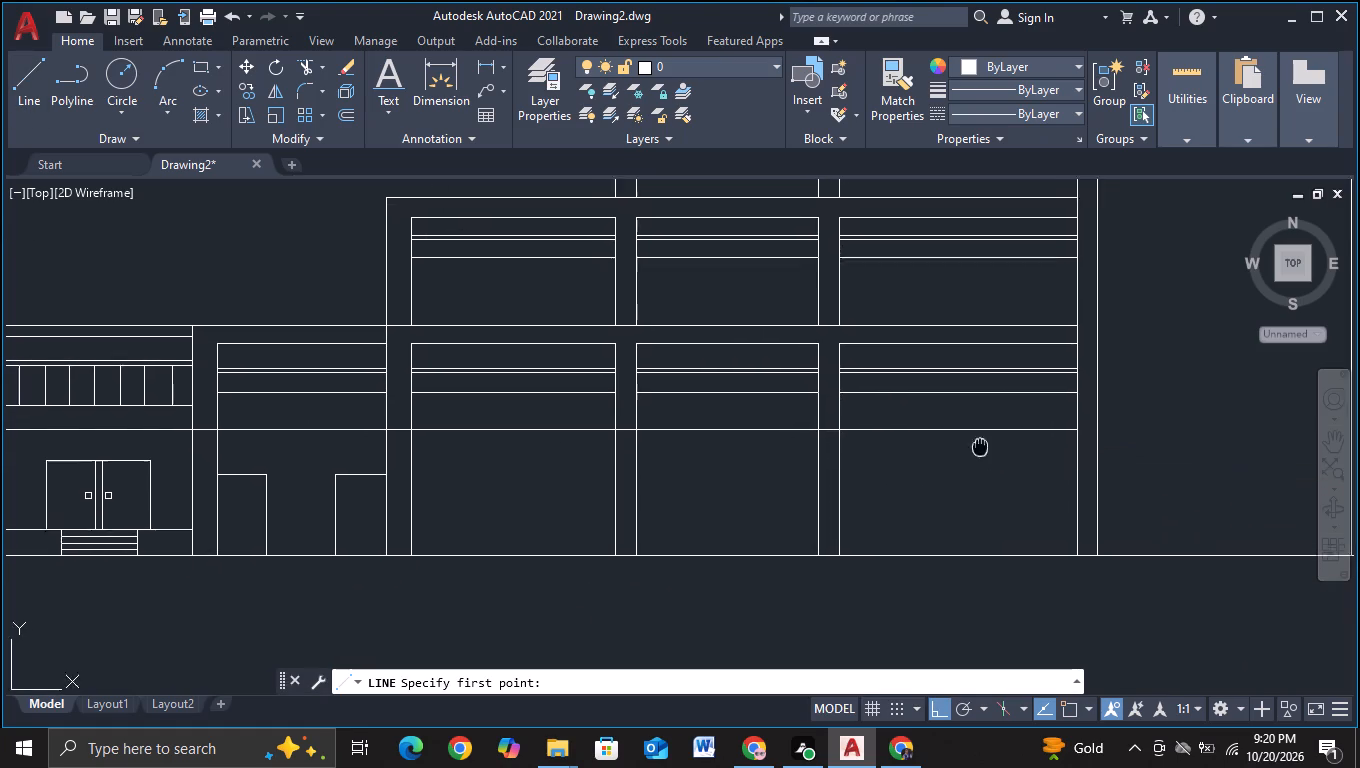
{"action": "middle_click_drag", "start_coordinate": [959, 475], "coordinate": [941, 505]}
{"action": "scroll", "coordinate": [920, 491], "scroll_direction": "up", "scroll_amount": 1}
{"action": "left_click", "coordinate": [890, 470]}
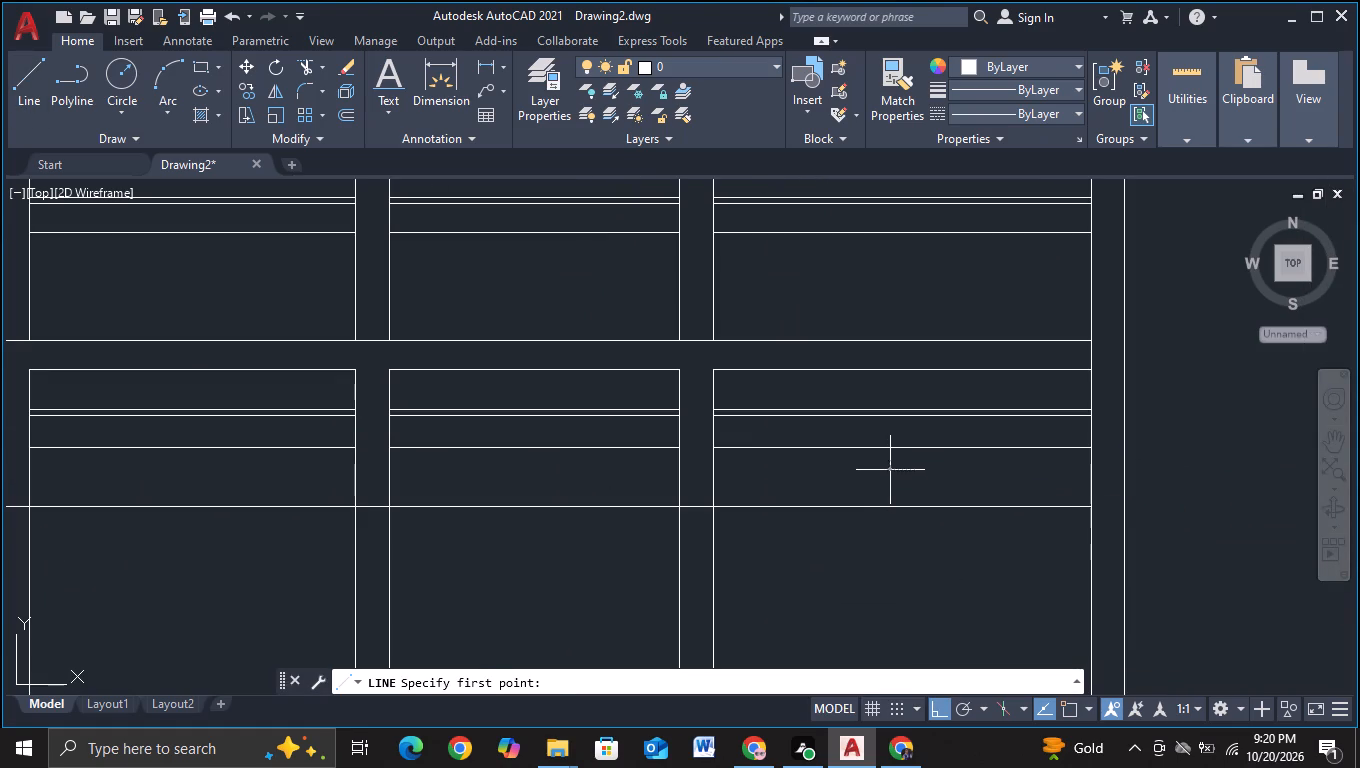
{"action": "left_click", "coordinate": [911, 299]}
{"action": "key", "text": "Escape"}
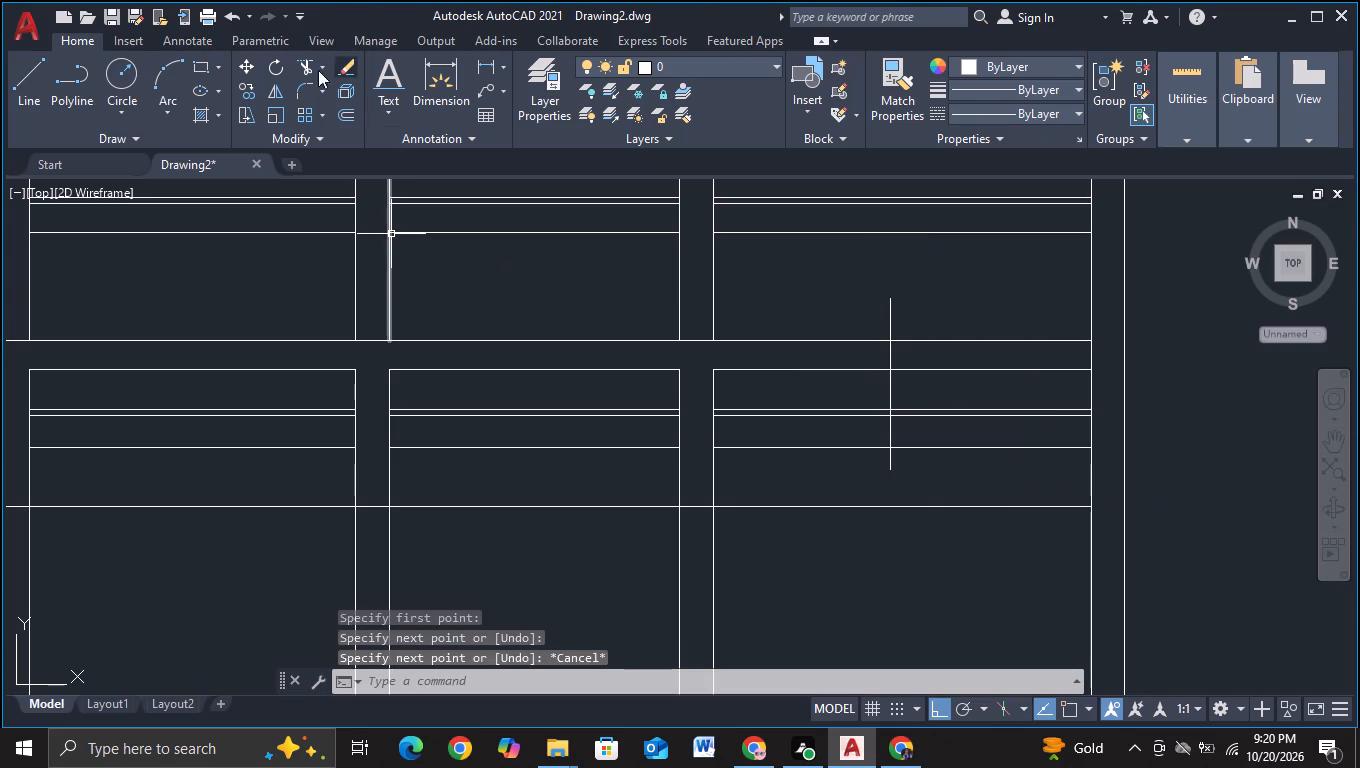
Trim the vertical line to span only from the bay's top edge down to its lowest band line.
{"action": "left_click", "coordinate": [306, 70]}
{"action": "left_click_drag", "start_coordinate": [861, 317], "coordinate": [993, 302]}
{"action": "left_click_drag", "start_coordinate": [879, 357], "coordinate": [920, 351]}
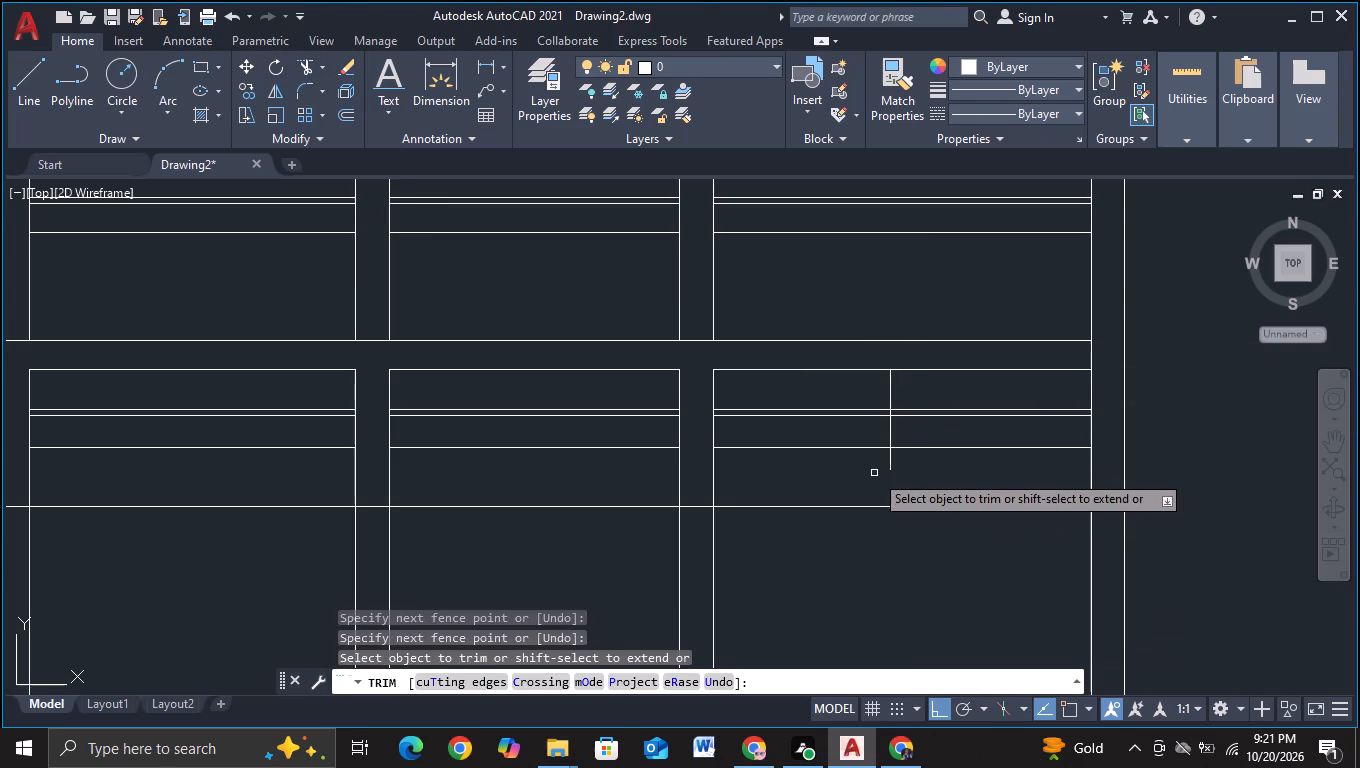
{"action": "left_click_drag", "start_coordinate": [873, 460], "coordinate": [912, 463]}
Trim the two closely spaced band lines between the vertical line and the end wall in the third bay below the top storey.
{"action": "left_click_drag", "start_coordinate": [989, 392], "coordinate": [993, 407]}
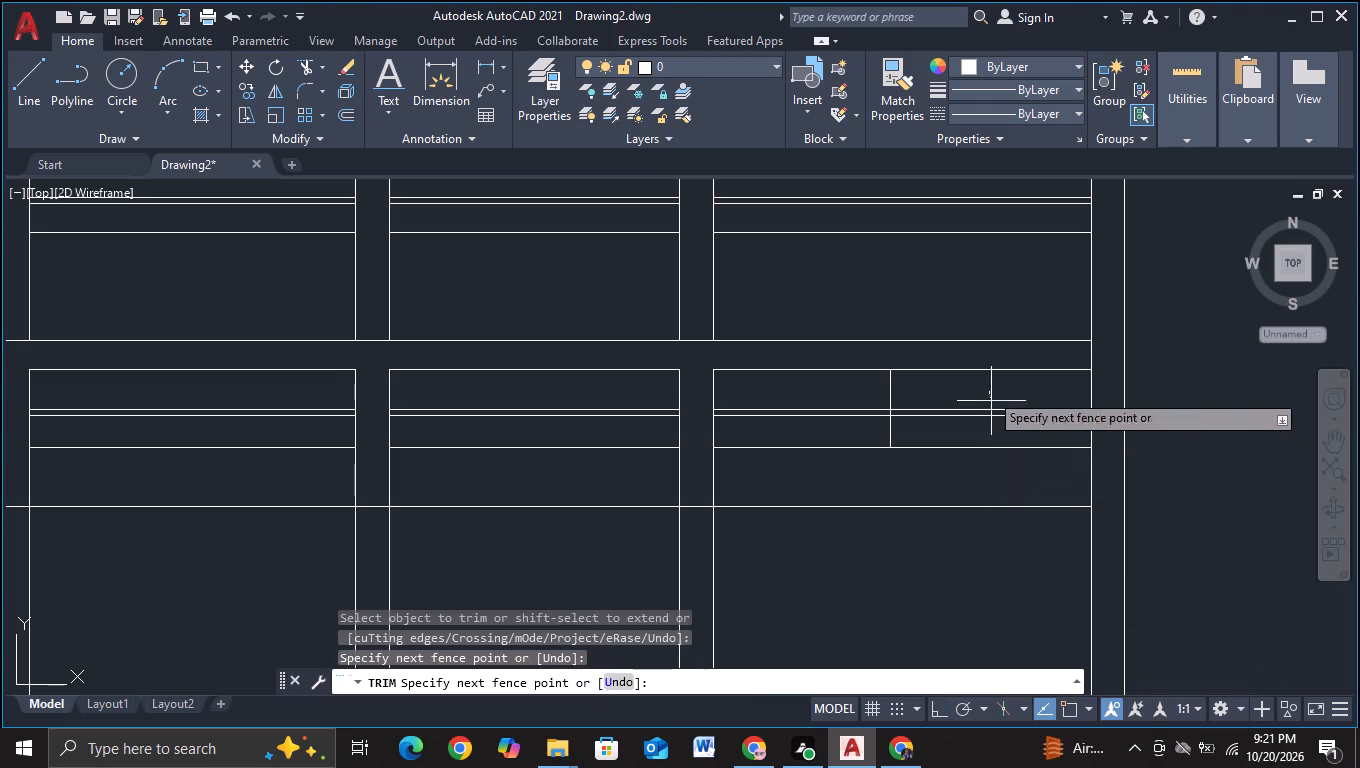
{"action": "left_click_drag", "start_coordinate": [993, 407], "coordinate": [996, 435]}
{"action": "scroll", "coordinate": [981, 466], "scroll_direction": "down", "scroll_amount": 1}
{"action": "middle_click_drag", "start_coordinate": [984, 472], "coordinate": [996, 428]}
{"action": "key", "text": "Escape"}
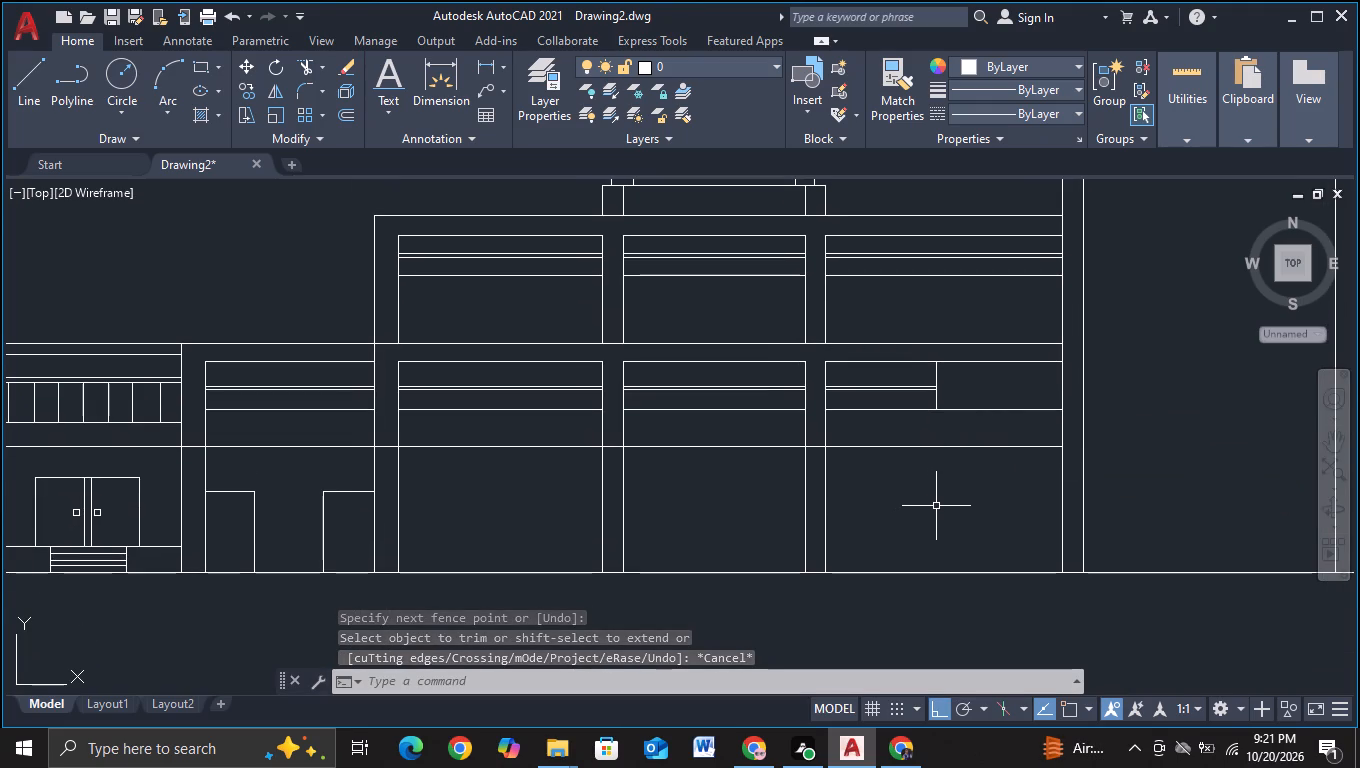
Move the vertical line in the third bay horizontally toward the end wall by about 90 units.
{"action": "middle_click_drag", "start_coordinate": [974, 551], "coordinate": [980, 491]}
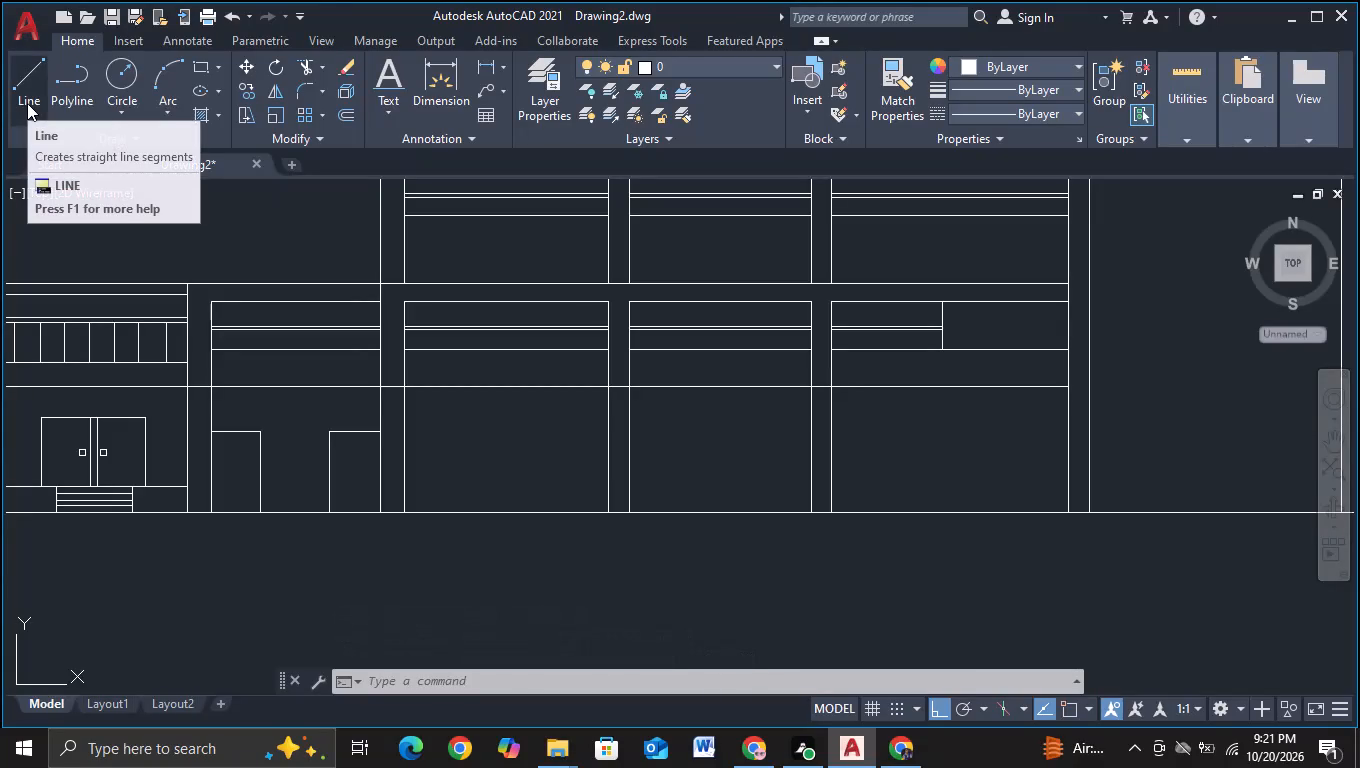
{"action": "left_click", "coordinate": [940, 320]}
{"action": "key", "text": "m"}
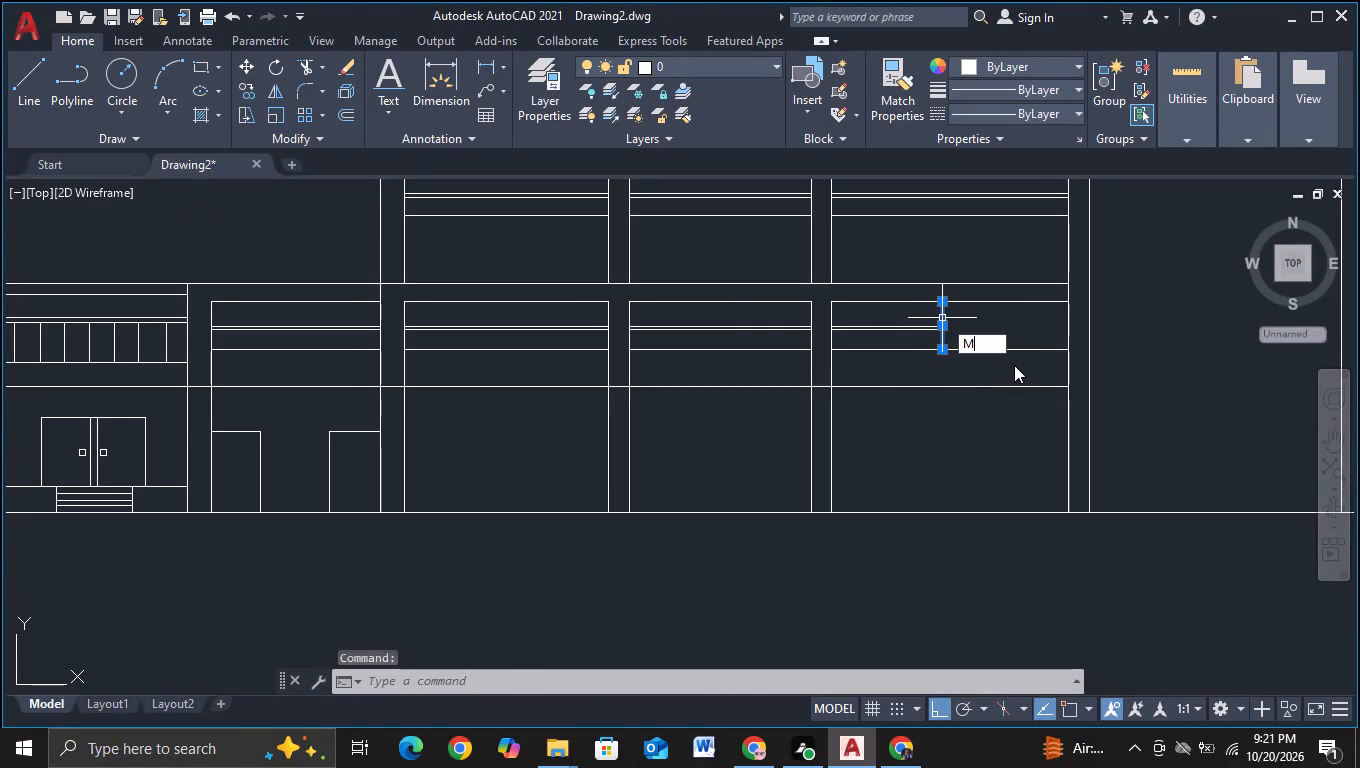
{"action": "left_click", "coordinate": [1014, 365]}
{"action": "left_click", "coordinate": [945, 326]}
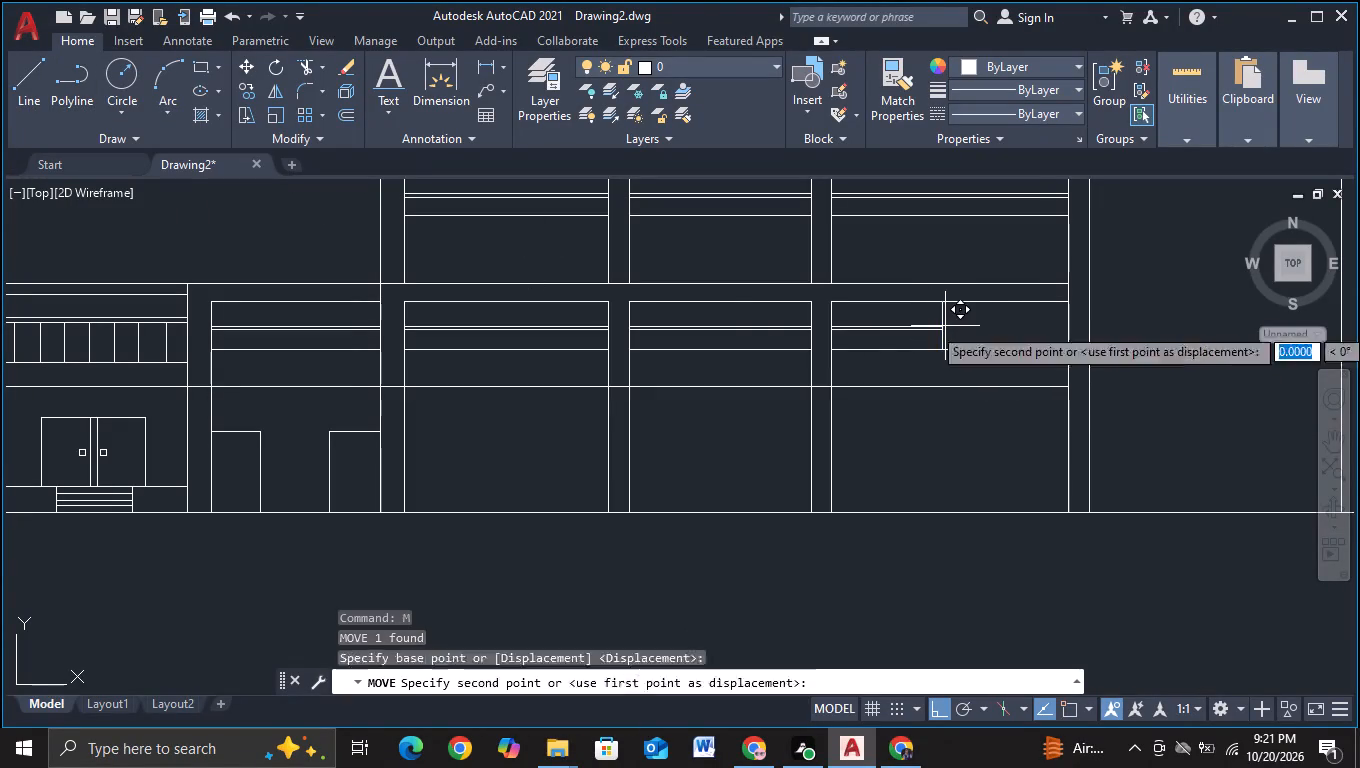
{"action": "scroll", "coordinate": [997, 328], "scroll_direction": "up", "scroll_amount": 1}
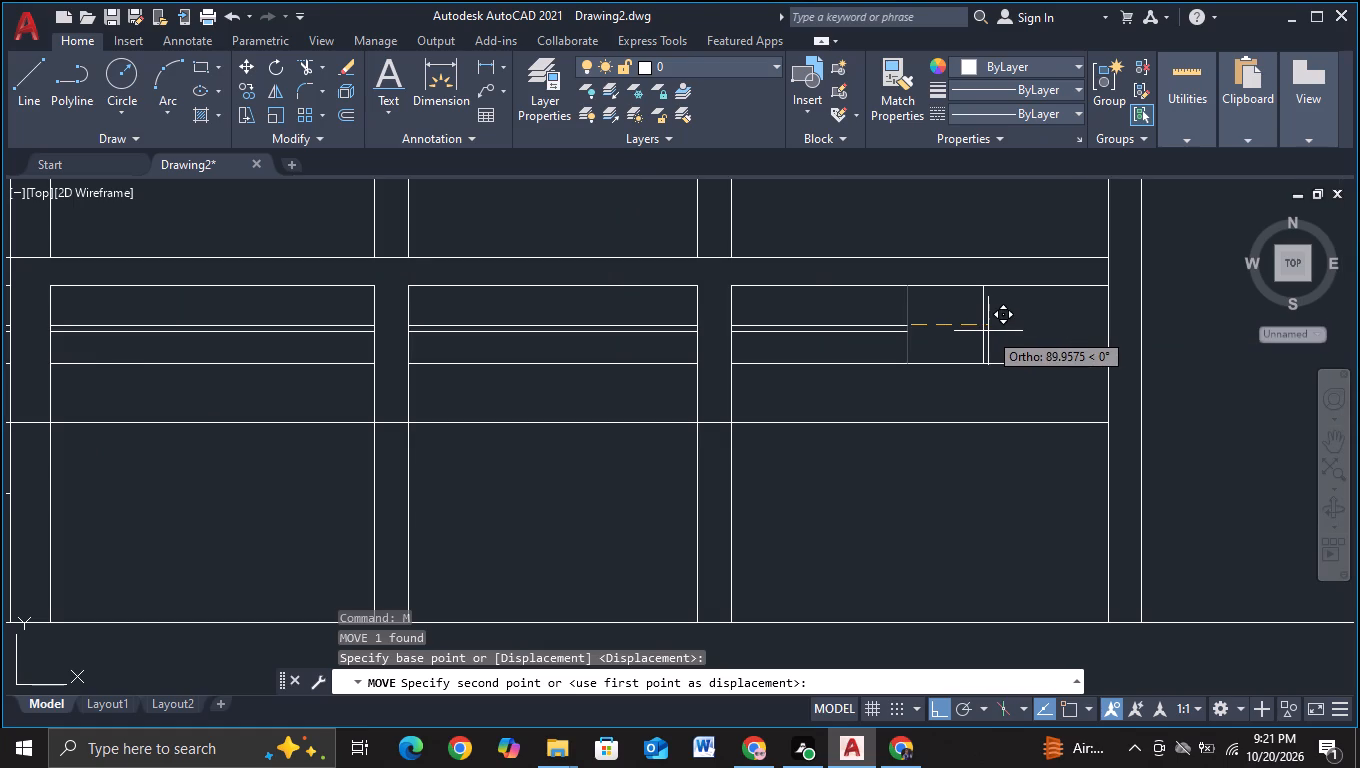
{"action": "left_click", "coordinate": [993, 331]}
{"action": "key", "text": "Escape"}
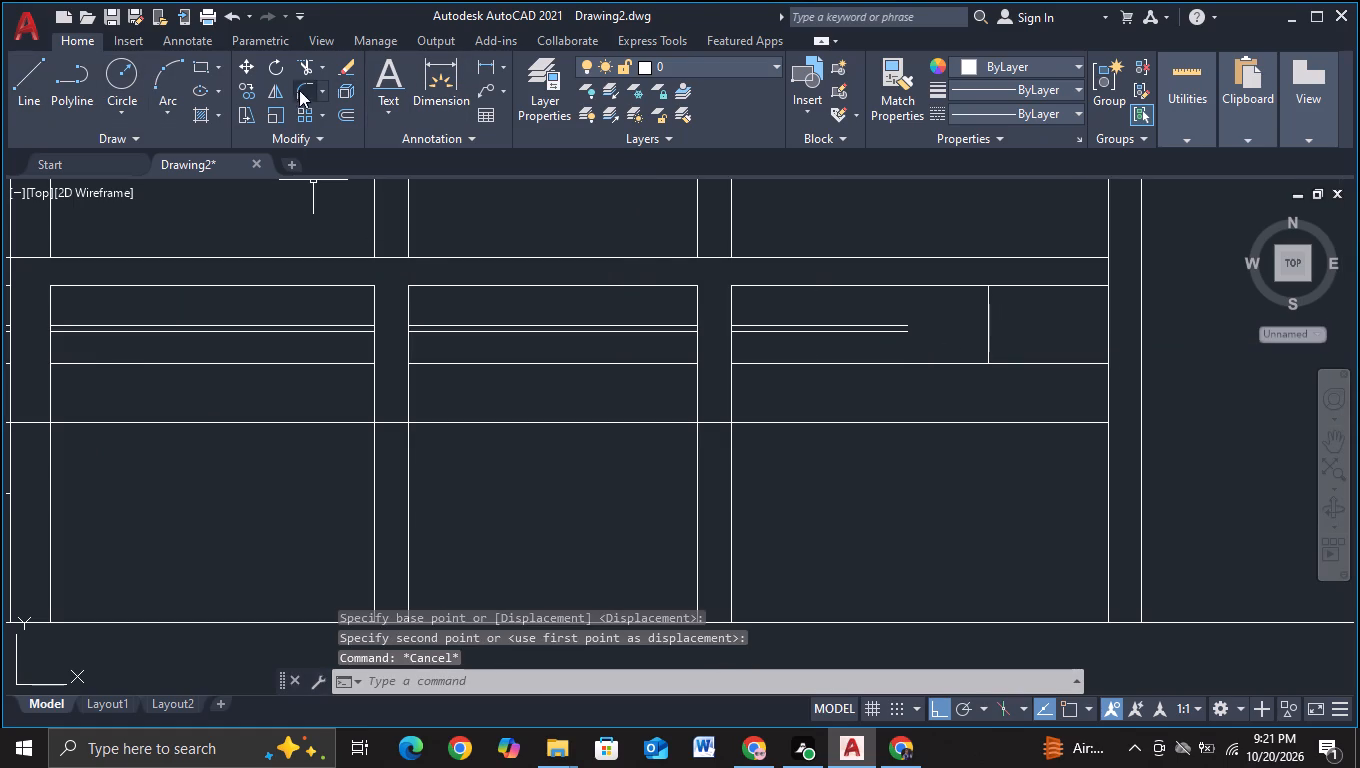
{"action": "key", "text": "Escape"}
Extend the third bay's two closely spaced band lines to the relocated vertical line.
{"action": "key", "text": "e"}
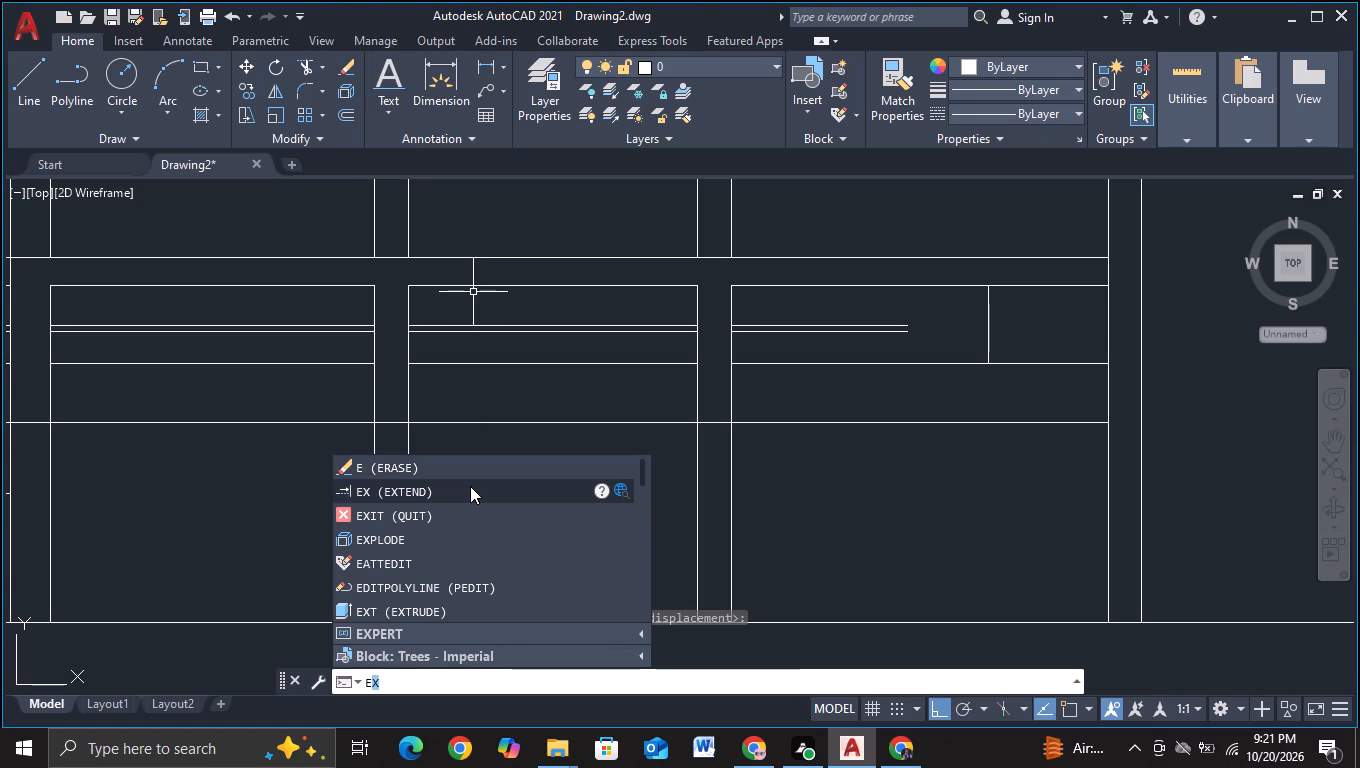
{"action": "left_click", "coordinate": [470, 486]}
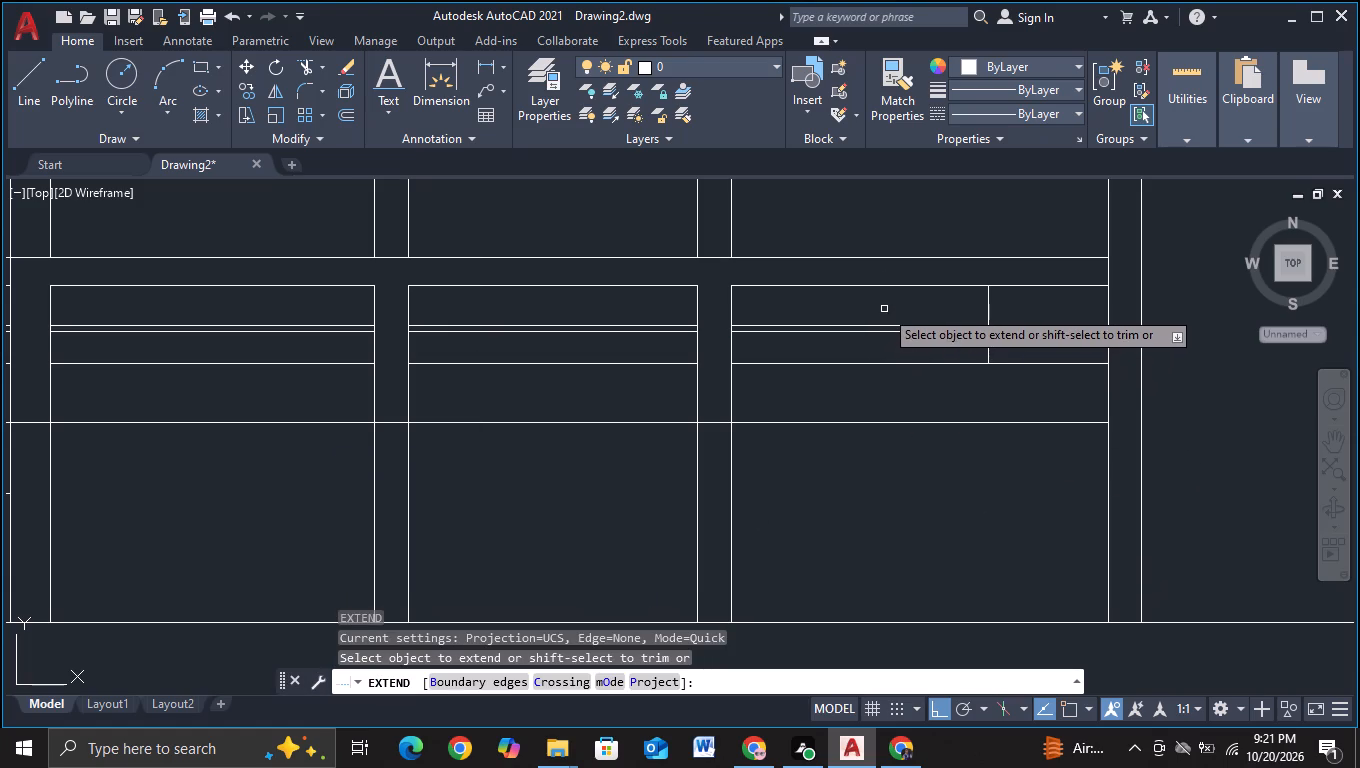
{"action": "left_click_drag", "start_coordinate": [884, 309], "coordinate": [861, 354]}
{"action": "key", "text": "Escape"}
{"action": "middle_click_drag", "start_coordinate": [830, 518], "coordinate": [870, 467]}
{"action": "key", "text": "Escape"}
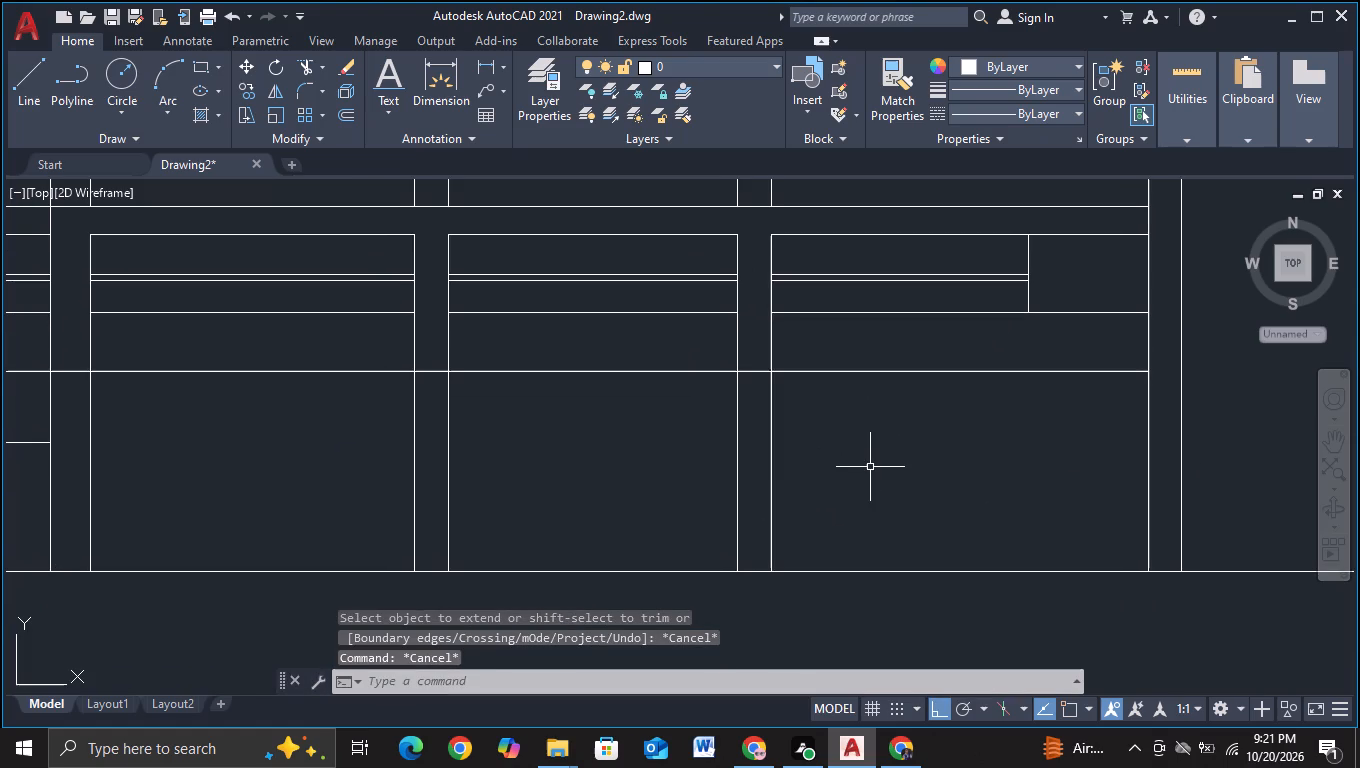
Draw a horizontal line just above the ground line, from the first bay across the middle bay into the third bay.
{"action": "middle_click_drag", "start_coordinate": [871, 481], "coordinate": [862, 442]}
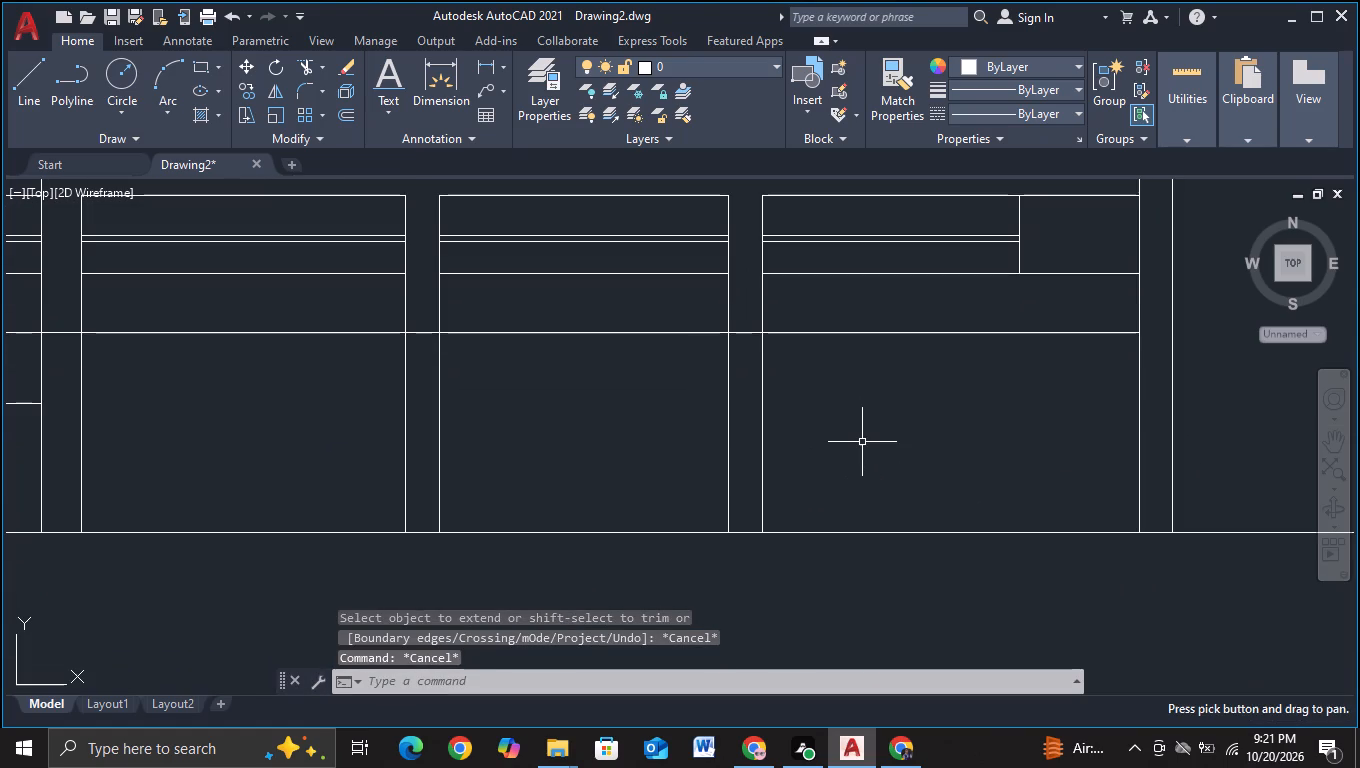
{"action": "scroll", "coordinate": [862, 442], "scroll_direction": "down", "scroll_amount": 1}
{"action": "middle_click_drag", "start_coordinate": [862, 442], "coordinate": [887, 405]}
{"action": "left_click", "coordinate": [32, 85]}
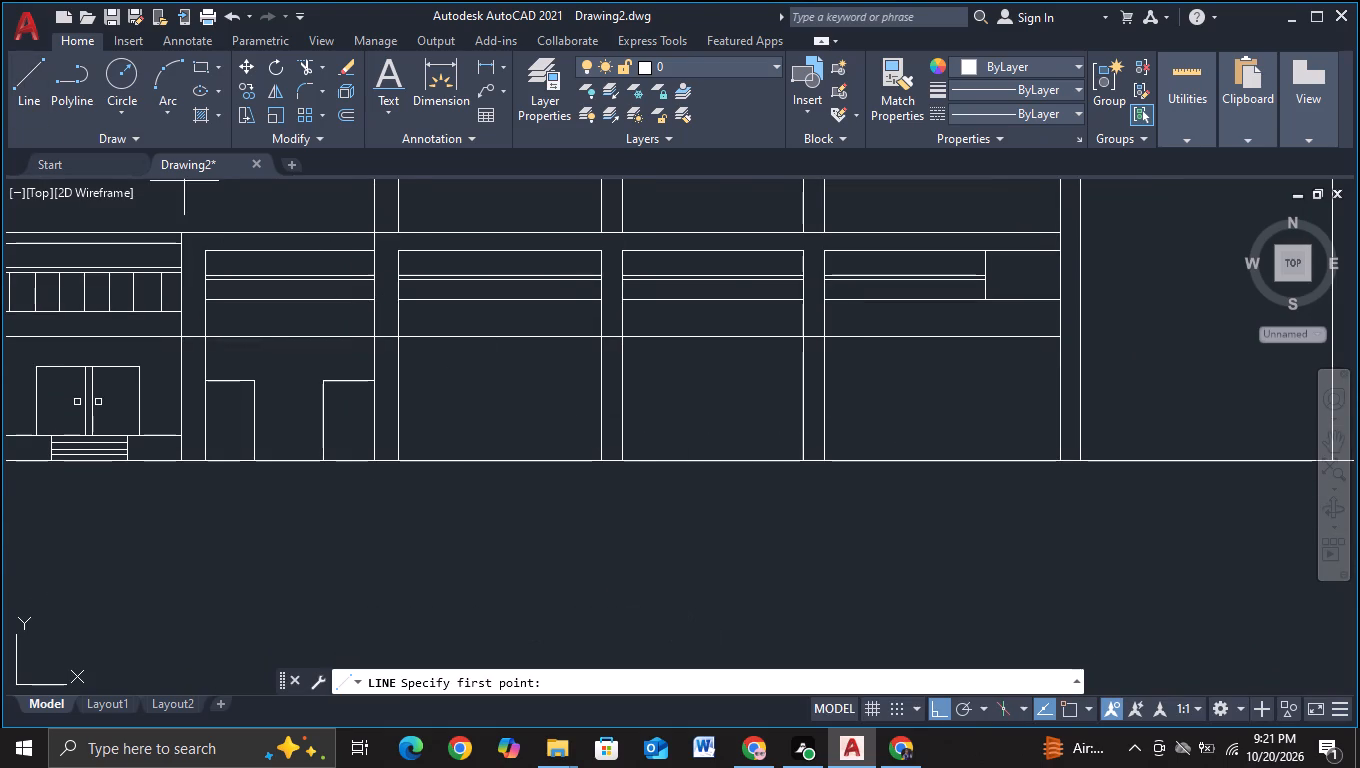
{"action": "scroll", "coordinate": [612, 325], "scroll_direction": "up", "scroll_amount": 1}
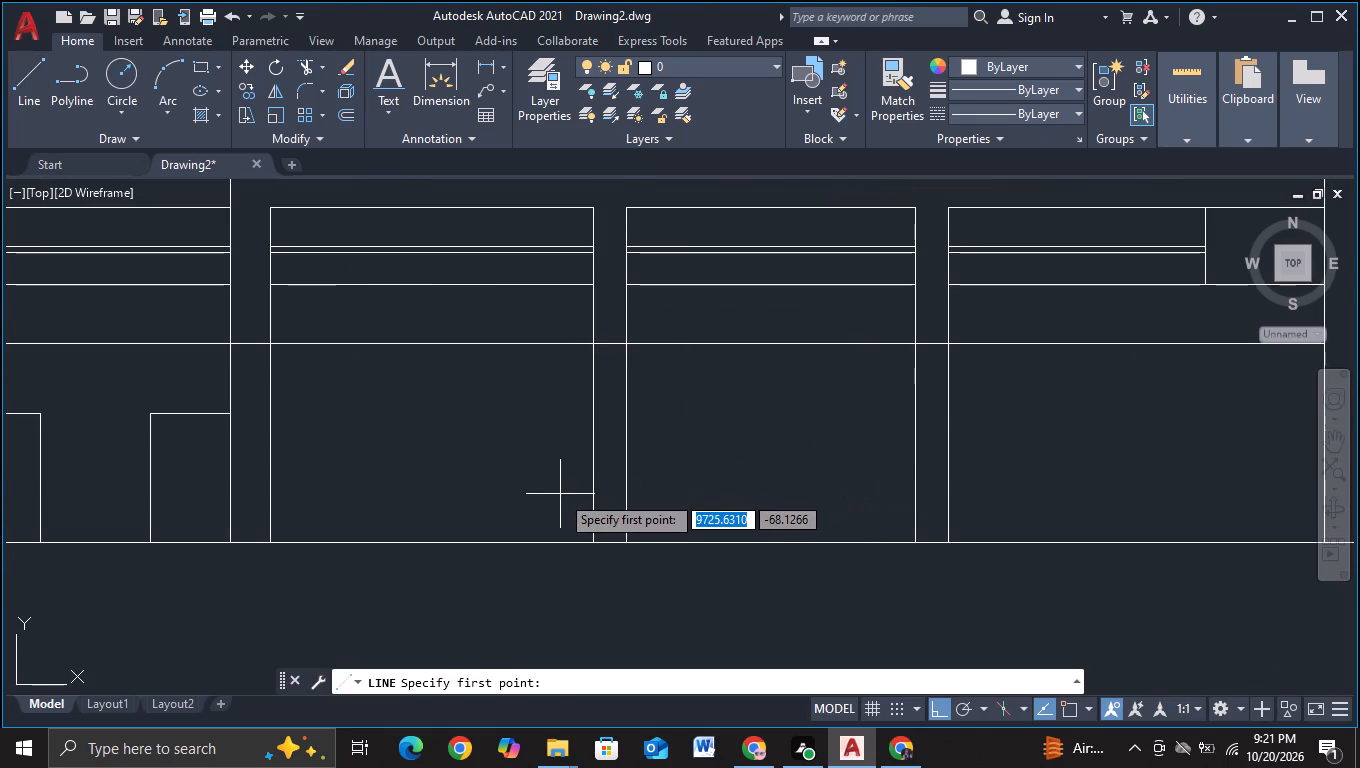
{"action": "left_click", "coordinate": [560, 494]}
{"action": "left_click", "coordinate": [1062, 528]}
{"action": "key", "text": "Escape"}
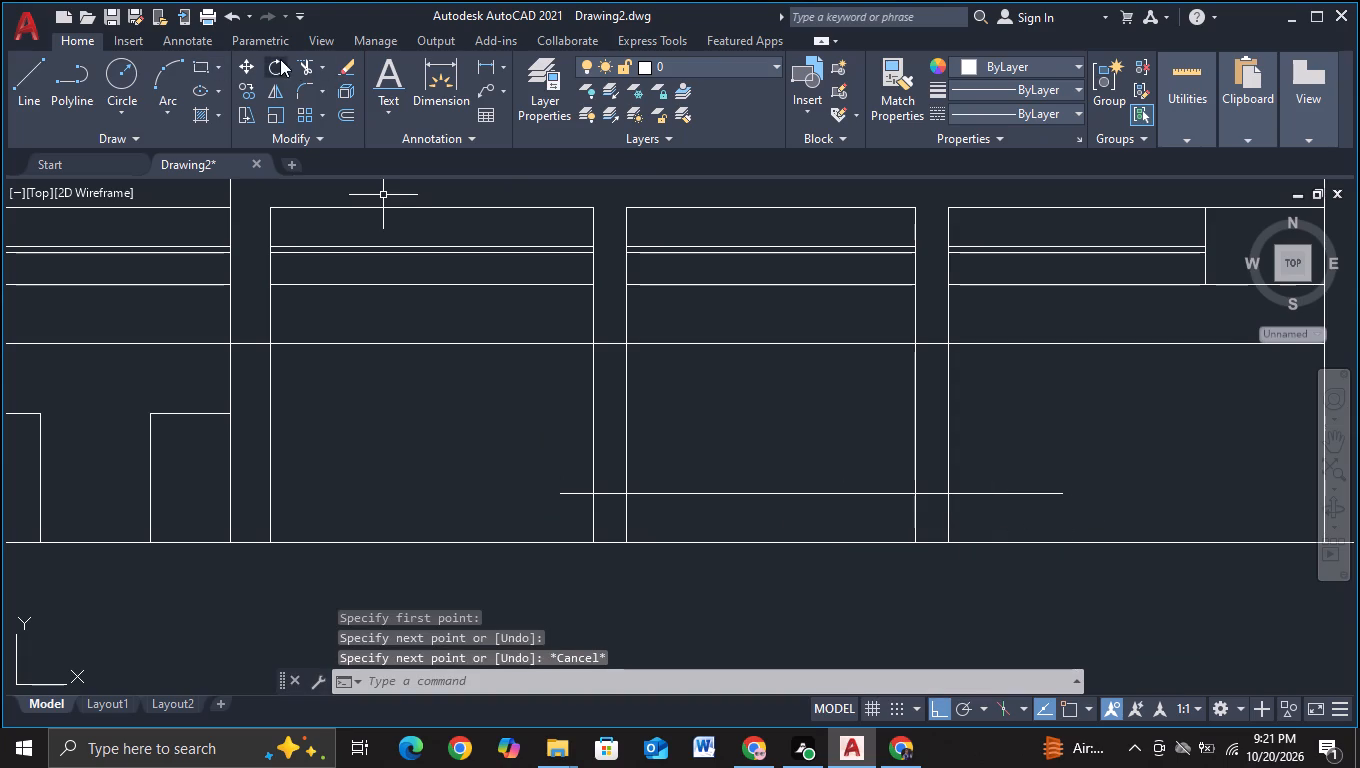
Trim both ends of the low horizontal line back to the outer faces of the two columns flanking the middle bay.
{"action": "left_click", "coordinate": [306, 70]}
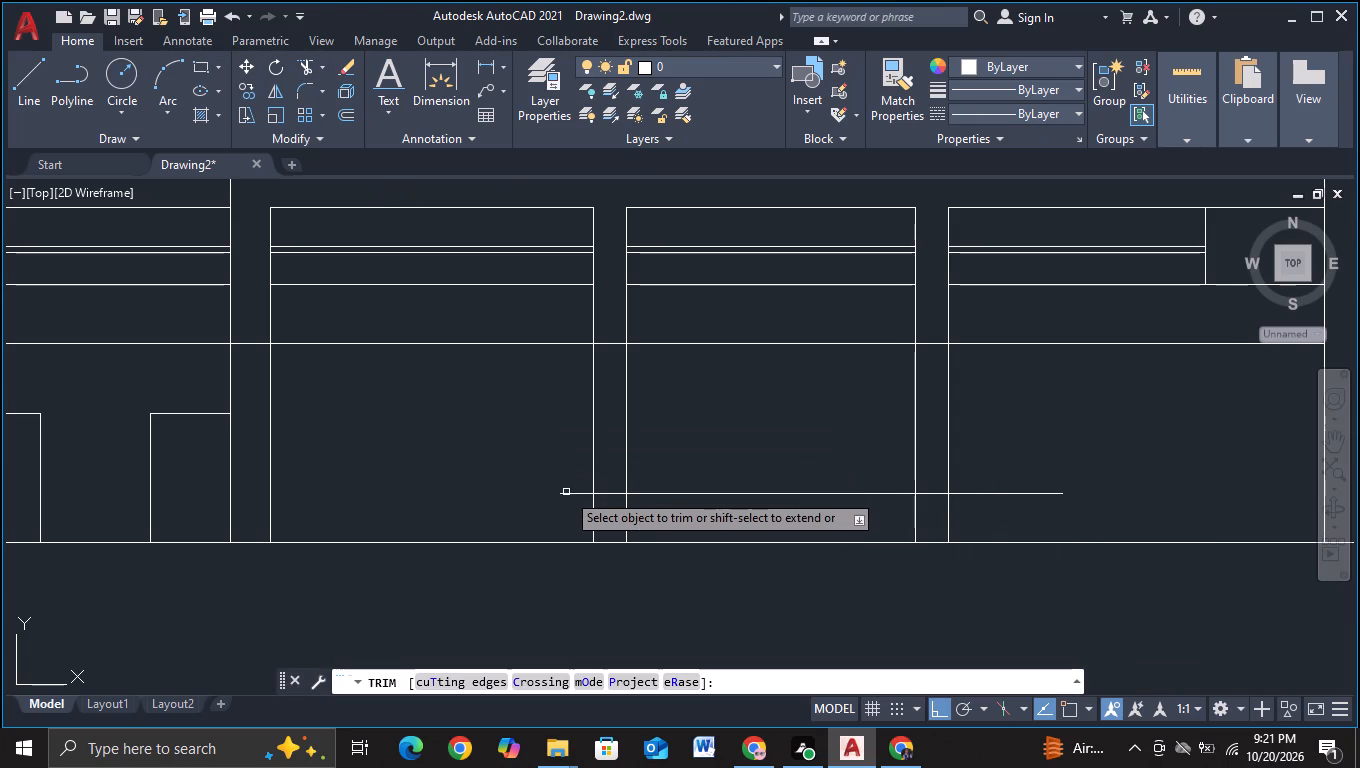
{"action": "left_click", "coordinate": [566, 493]}
{"action": "left_click_drag", "start_coordinate": [996, 468], "coordinate": [996, 505]}
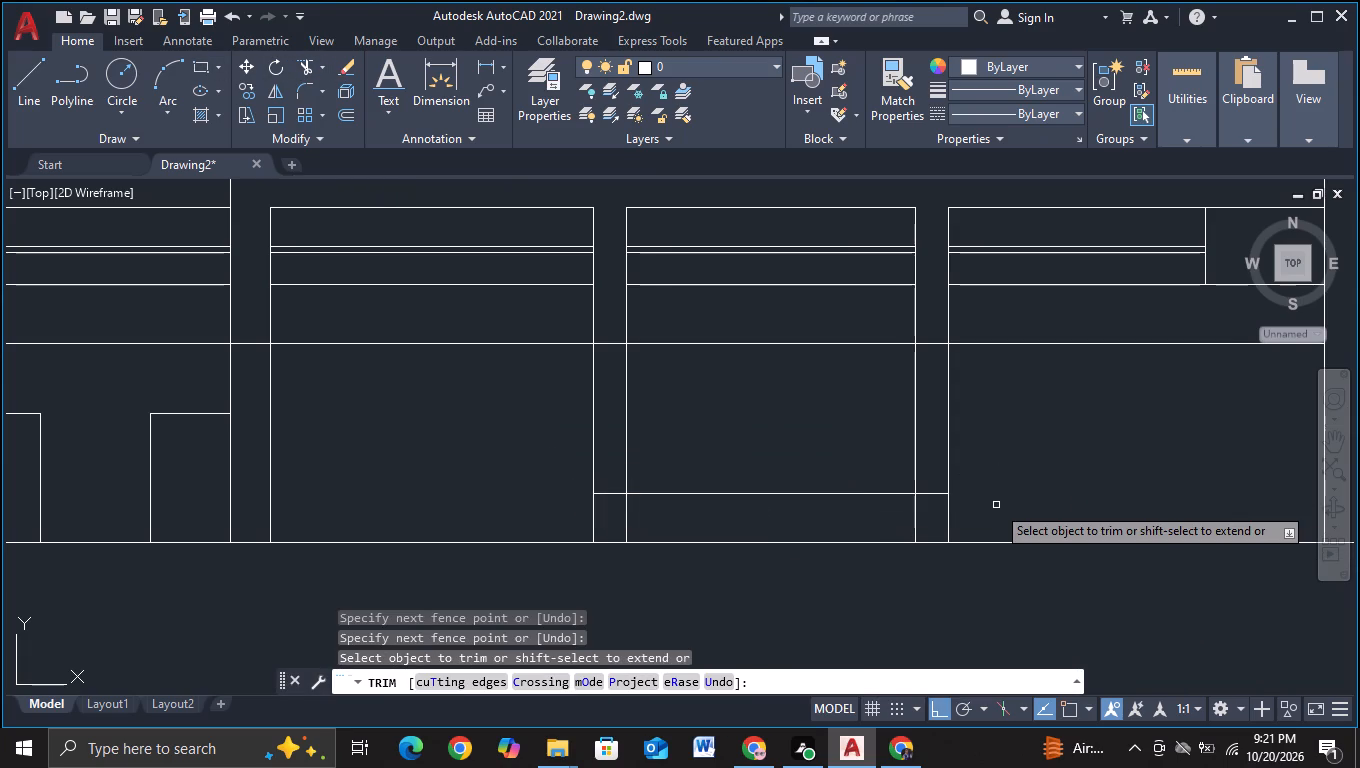
{"action": "key", "text": "Escape"}
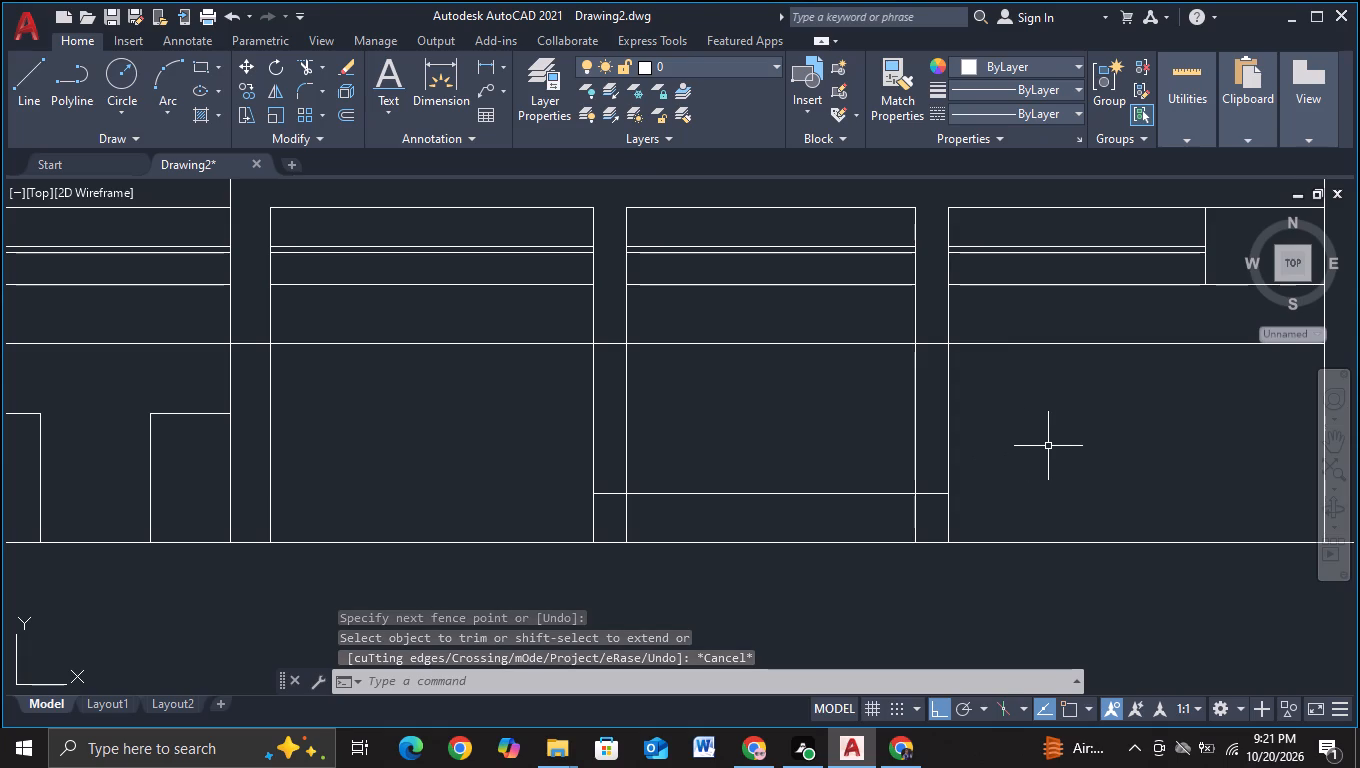
Draw a horizontal line across the ground storey's first bay, just below the floor line and slightly past both column faces.
{"action": "left_click", "coordinate": [20, 101]}
{"action": "scroll", "coordinate": [431, 395], "scroll_direction": "up", "scroll_amount": 1}
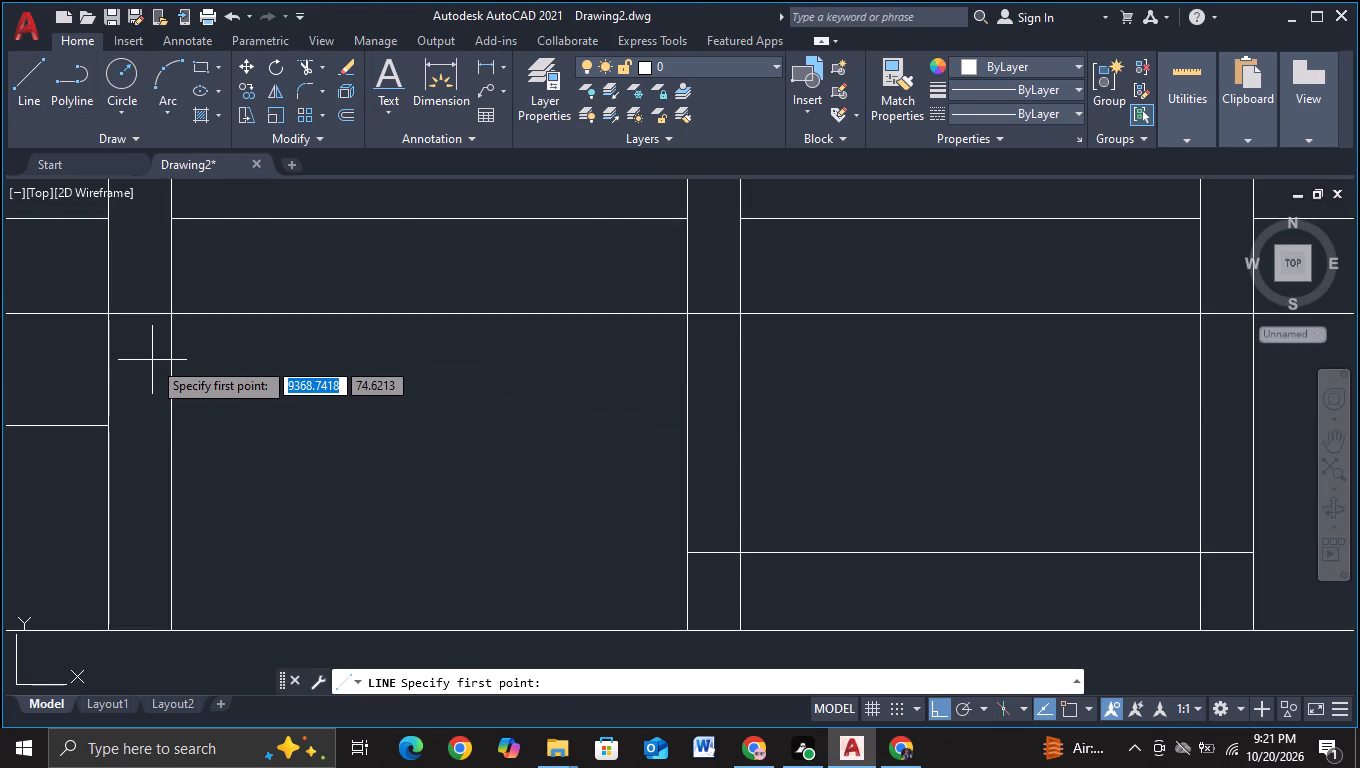
{"action": "left_click", "coordinate": [155, 356]}
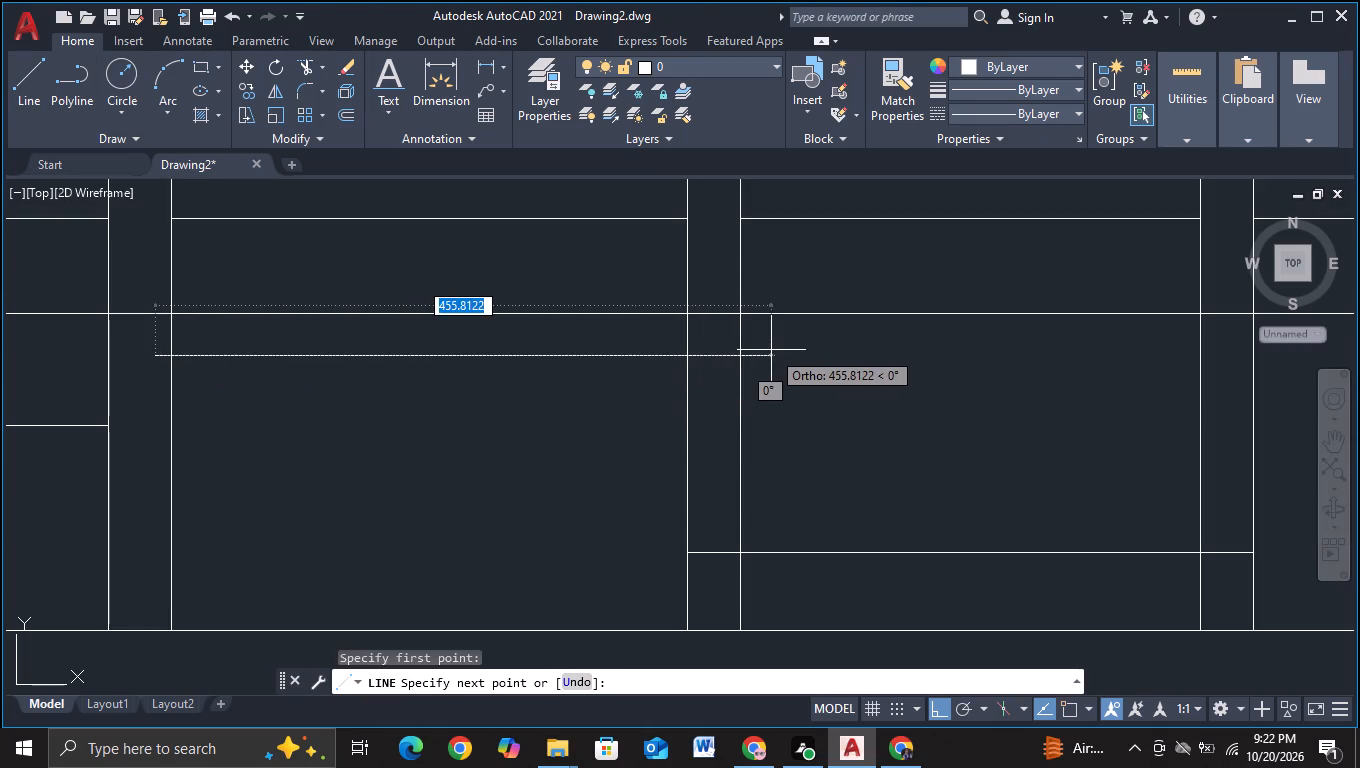
{"action": "left_click", "coordinate": [710, 357]}
{"action": "key", "text": "Escape"}
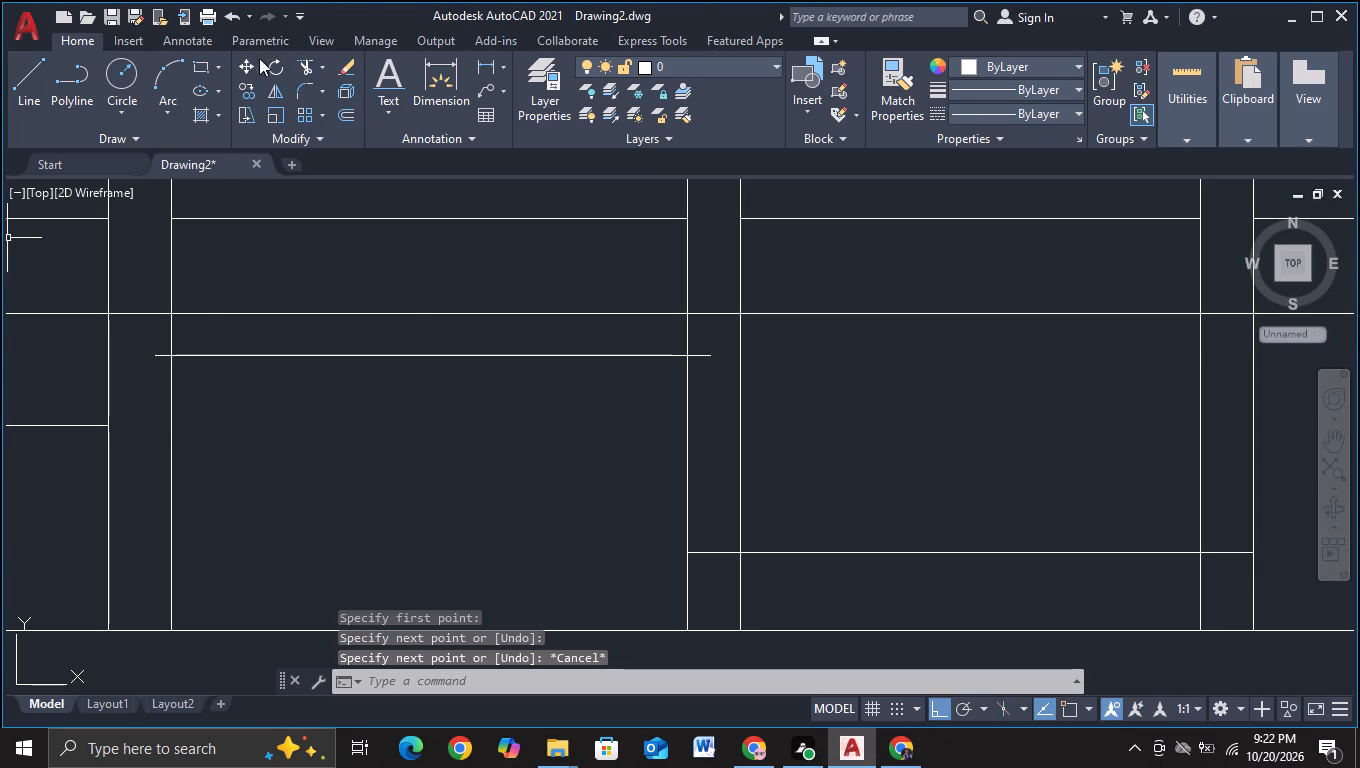
Trim both overhanging ends of the first bay's new horizontal line at the column faces.
{"action": "left_click", "coordinate": [306, 65]}
{"action": "left_click", "coordinate": [163, 355]}
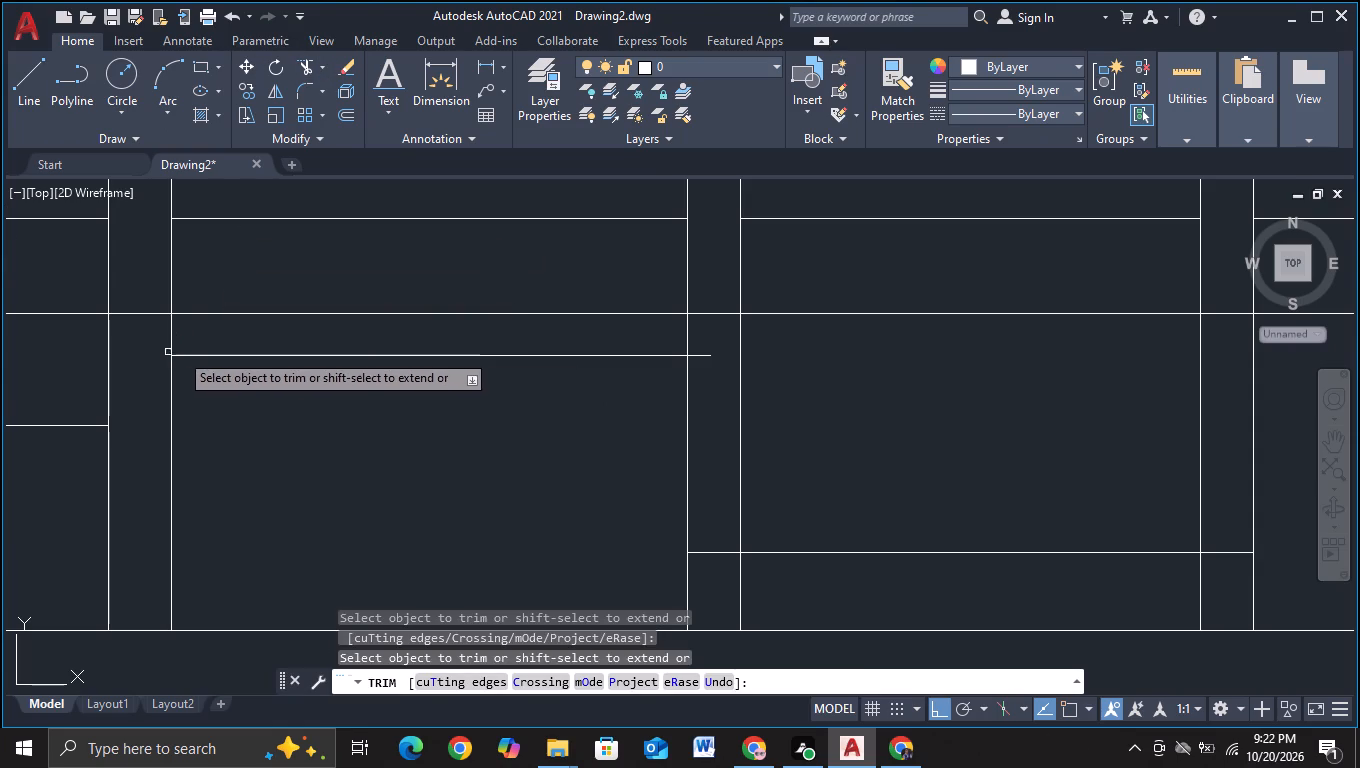
{"action": "left_click", "coordinate": [713, 354]}
{"action": "left_click_drag", "start_coordinate": [701, 354], "coordinate": [705, 361]}
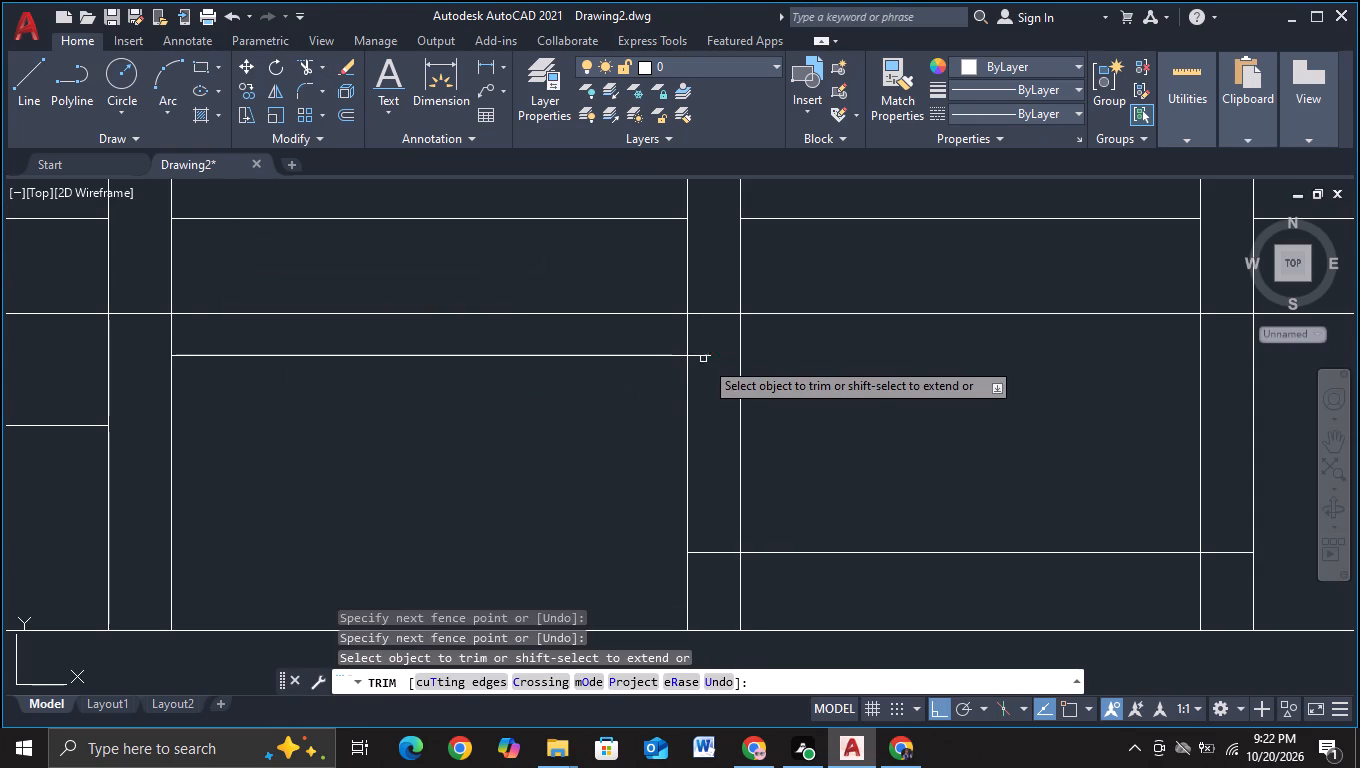
{"action": "left_click_drag", "start_coordinate": [705, 361], "coordinate": [708, 367]}
{"action": "left_click_drag", "start_coordinate": [702, 340], "coordinate": [706, 399]}
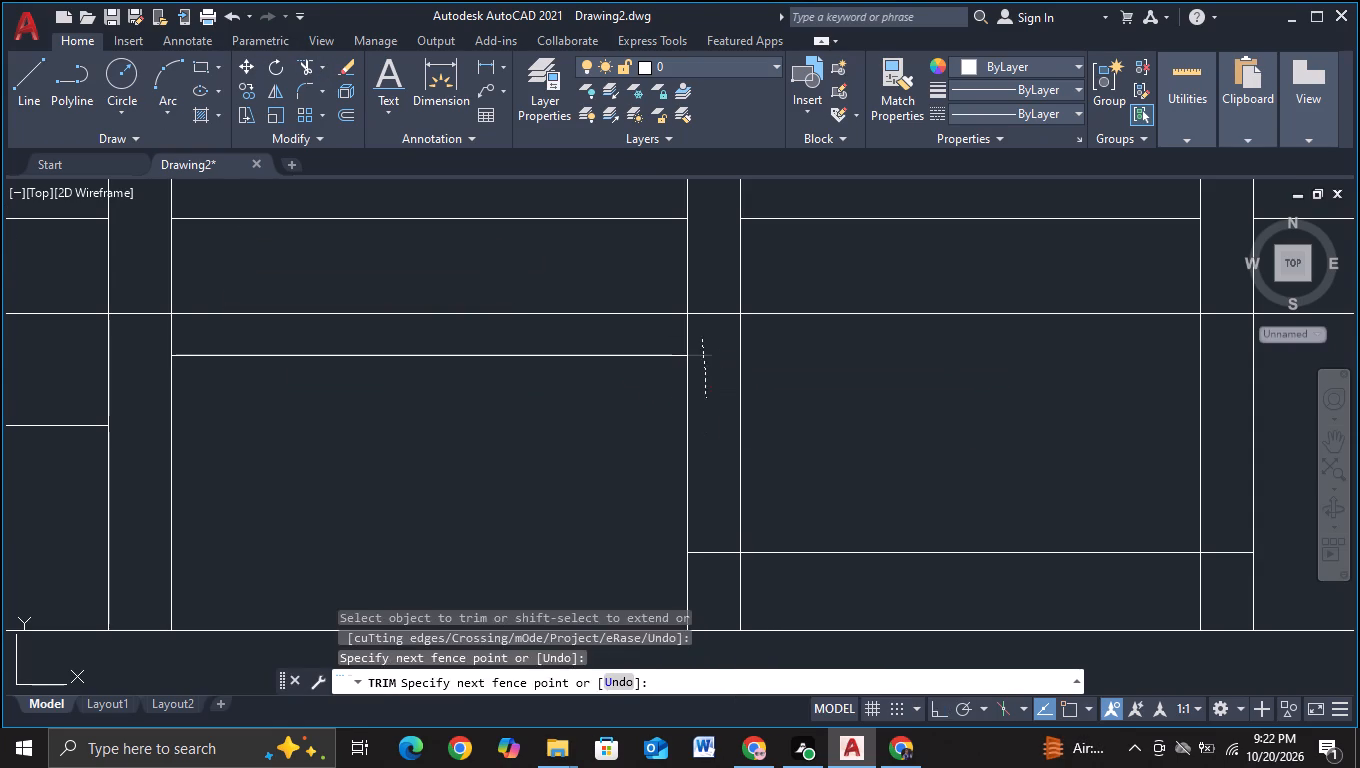
{"action": "key", "text": "Escape"}
Copy the first bay's horizontal line about 24 units straight down.
{"action": "left_click", "coordinate": [575, 354]}
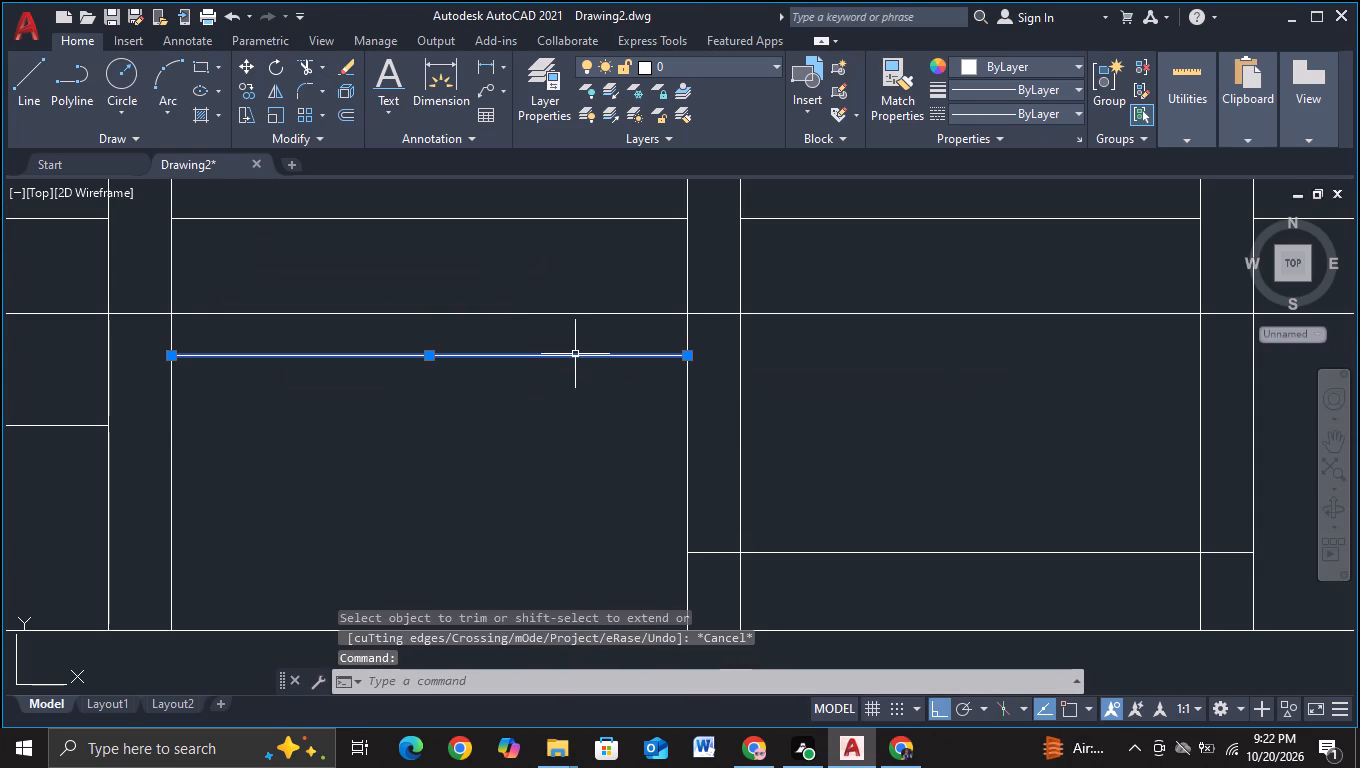
{"action": "key", "text": "c"}
{"action": "left_click_drag", "start_coordinate": [618, 409], "coordinate": [601, 401]}
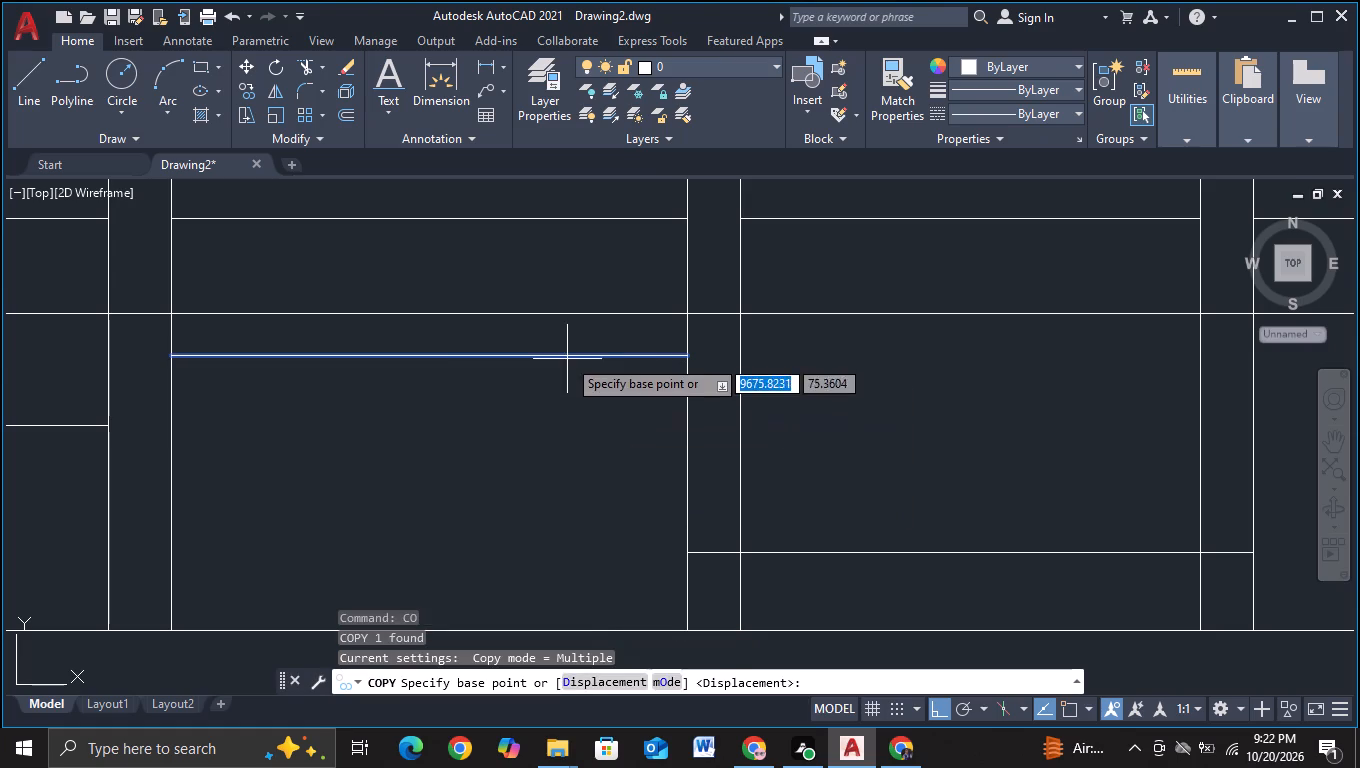
{"action": "left_click", "coordinate": [567, 358]}
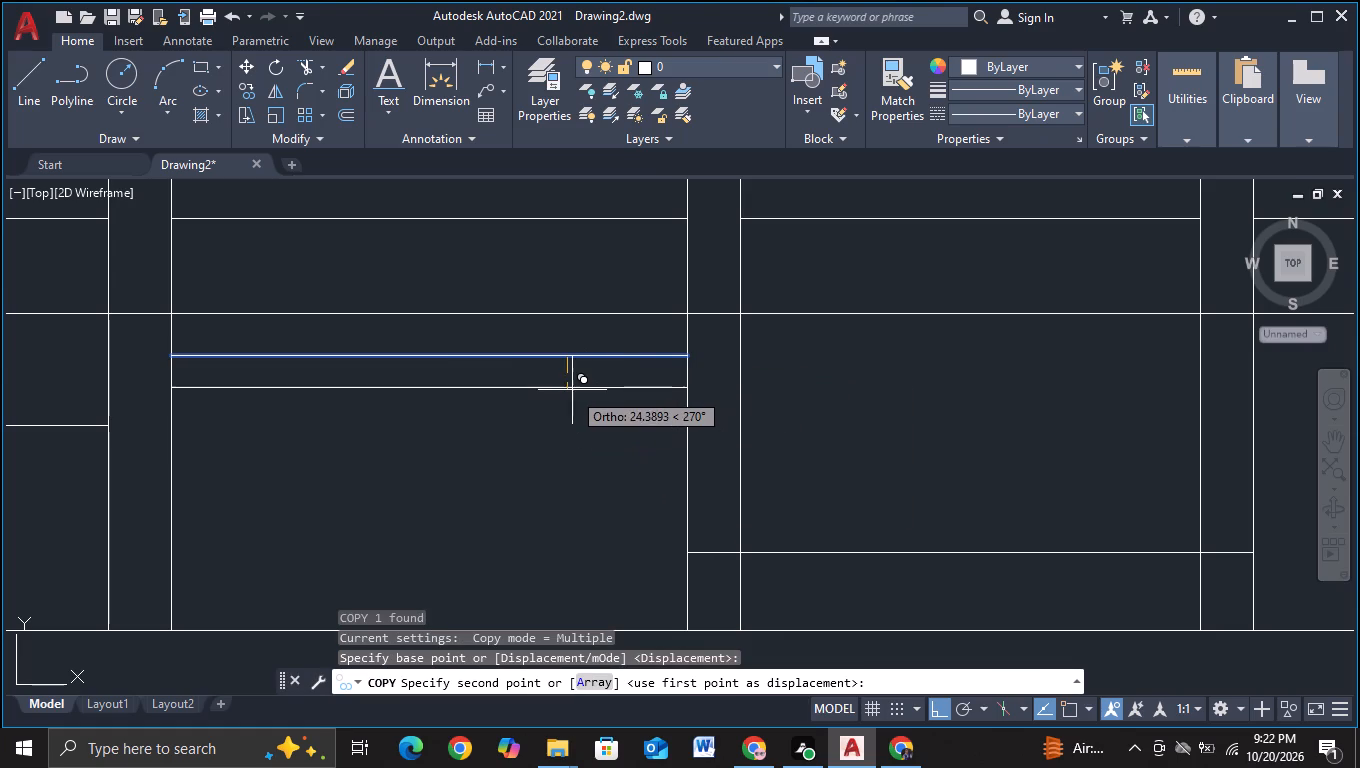
{"action": "left_click", "coordinate": [572, 389]}
{"action": "key", "text": "Escape"}
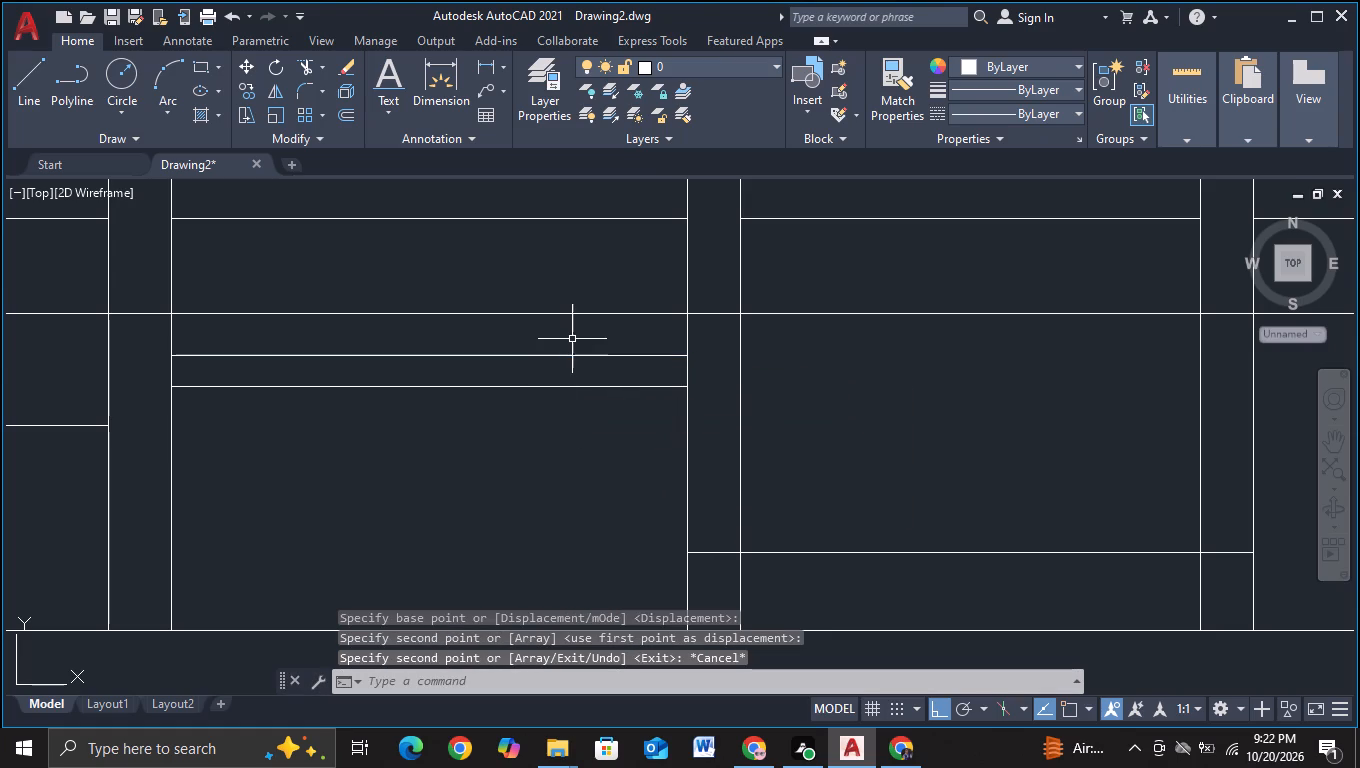
Copy the pair of horizontal lines from the ground storey's first bay horizontally into the middle bay, about 400 units away.
{"action": "left_click_drag", "start_coordinate": [572, 338], "coordinate": [527, 434]}
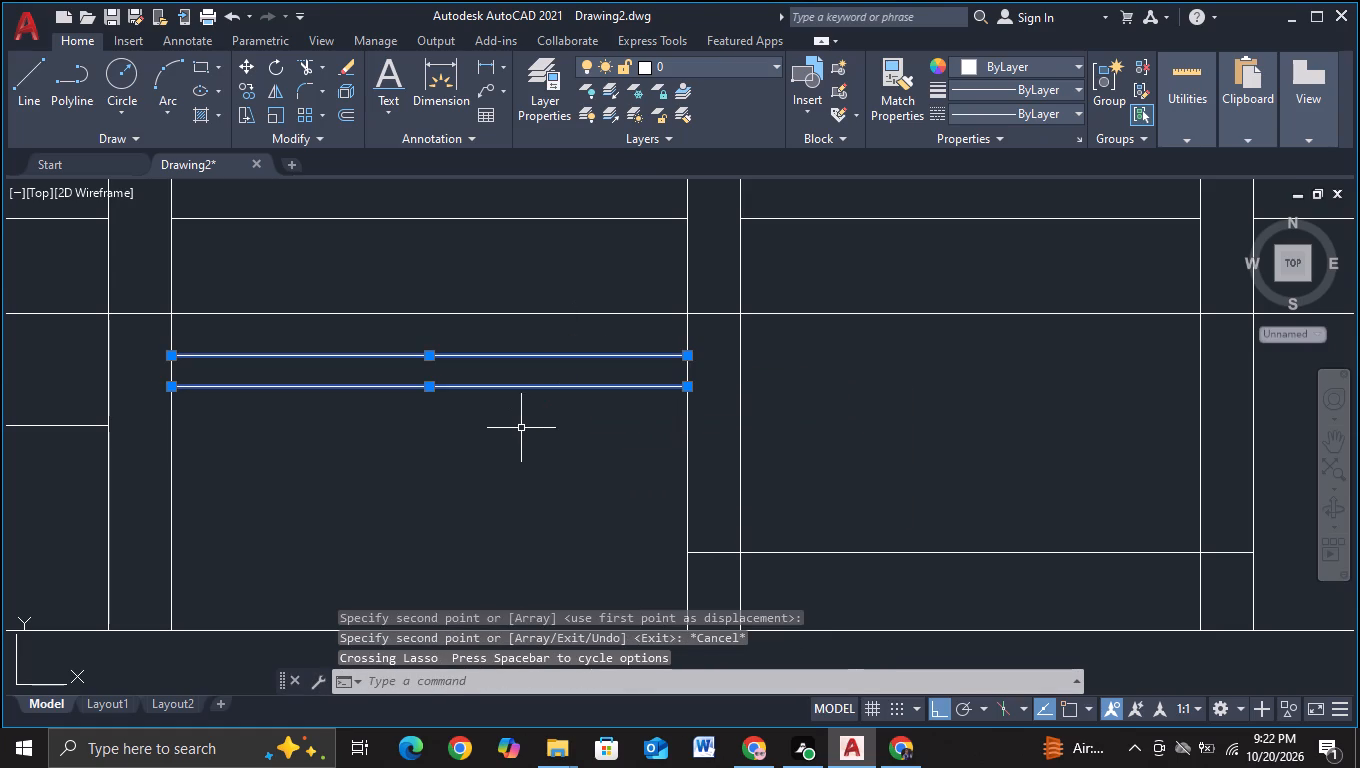
{"action": "key", "text": "c"}
{"action": "left_click_drag", "start_coordinate": [607, 487], "coordinate": [594, 476]}
{"action": "left_click_drag", "start_coordinate": [539, 380], "coordinate": [584, 392]}
{"action": "middle_click_drag", "start_coordinate": [925, 410], "coordinate": [589, 424]}
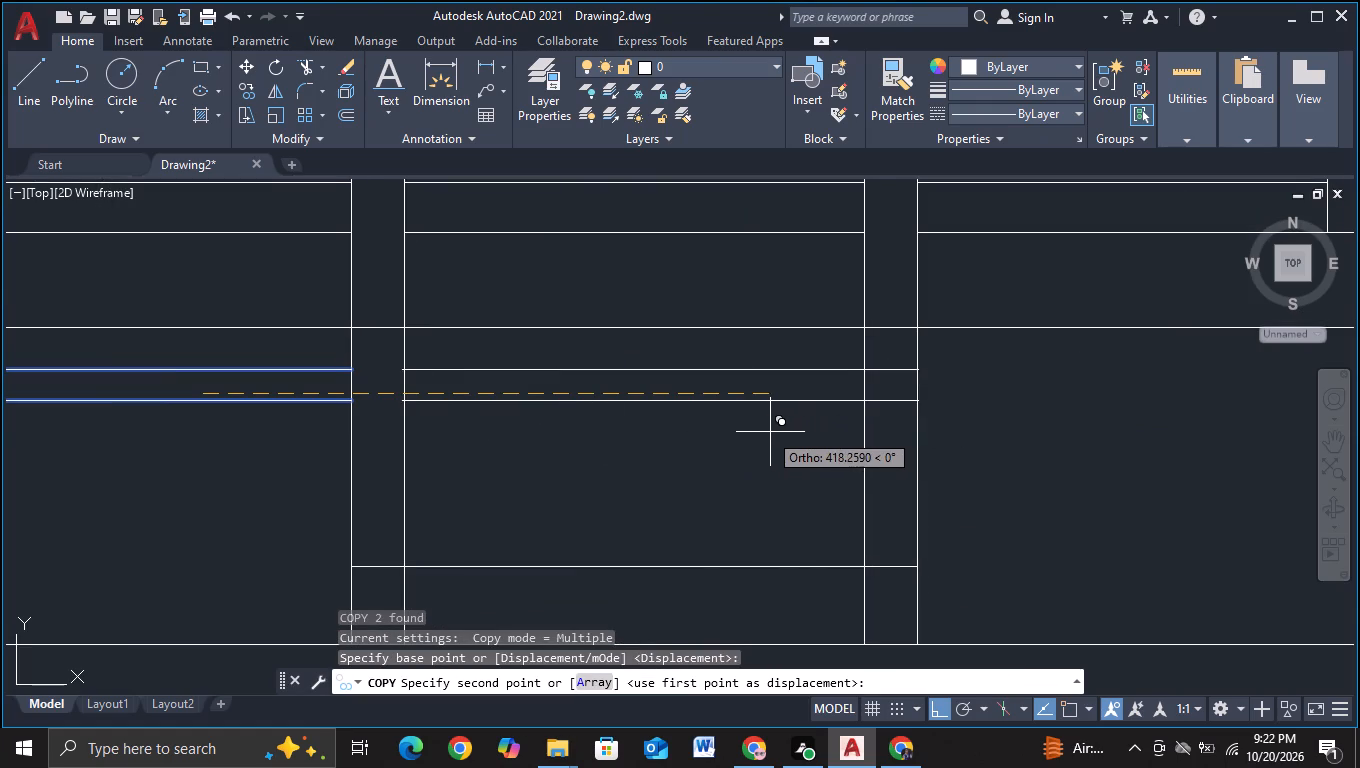
{"action": "left_click", "coordinate": [749, 430]}
{"action": "key", "text": "Escape"}
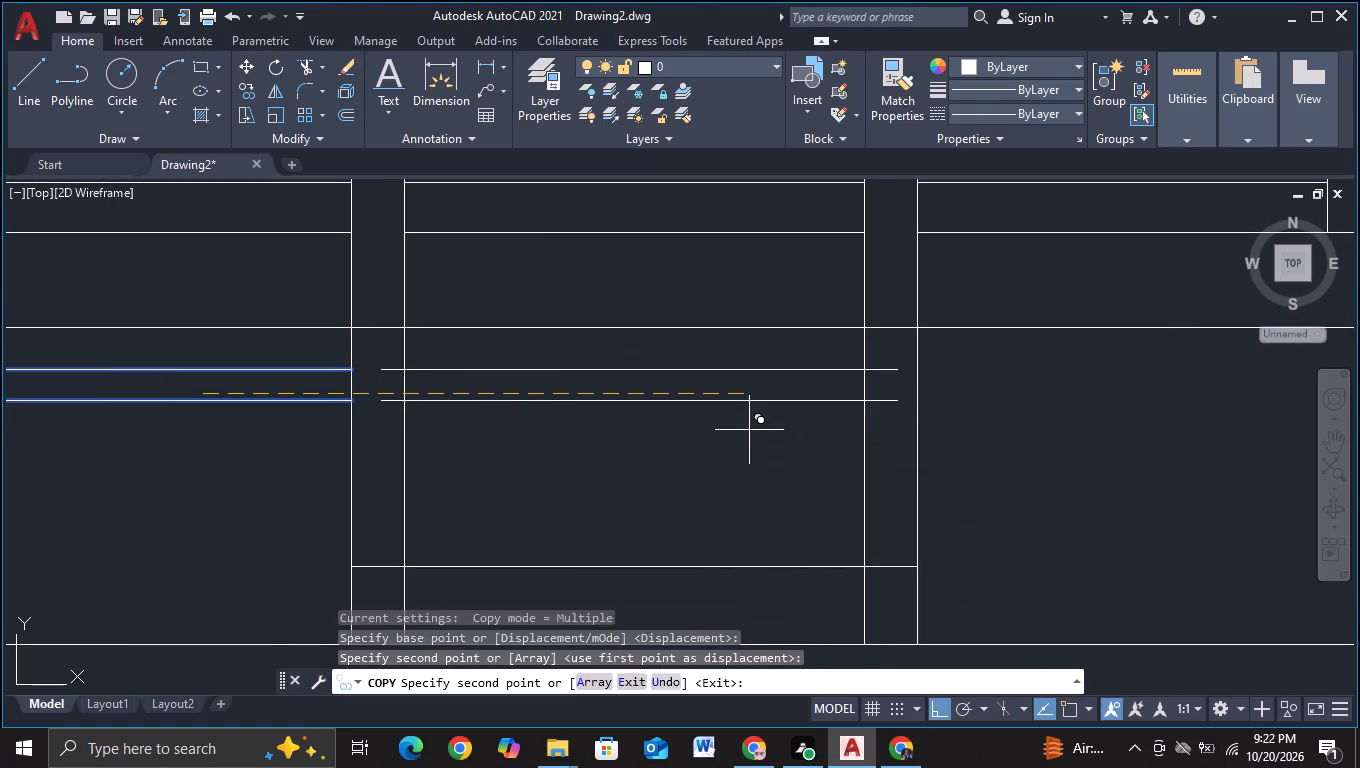
Trim both ends of the copied line pair at the column faces of the ground storey's middle bay.
{"action": "left_click", "coordinate": [305, 69]}
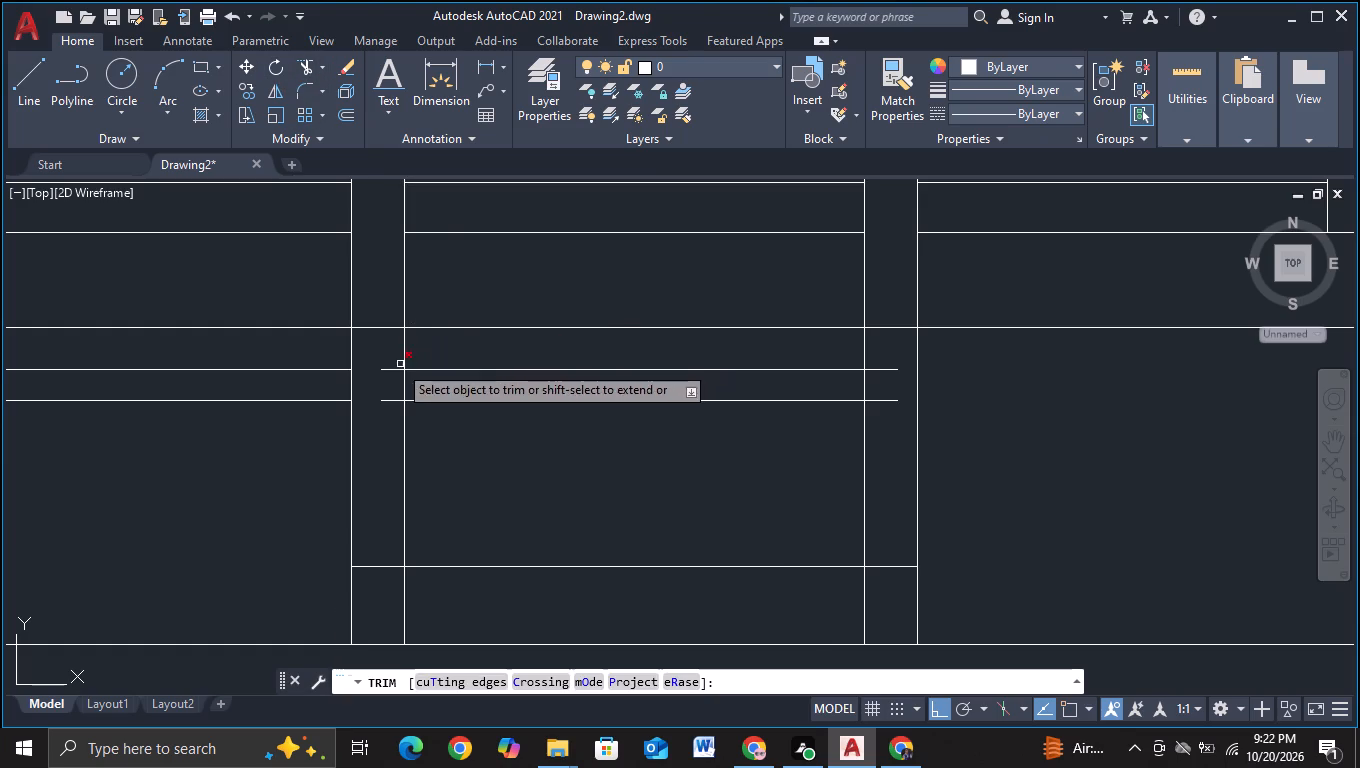
{"action": "left_click", "coordinate": [391, 358]}
{"action": "left_click", "coordinate": [392, 412]}
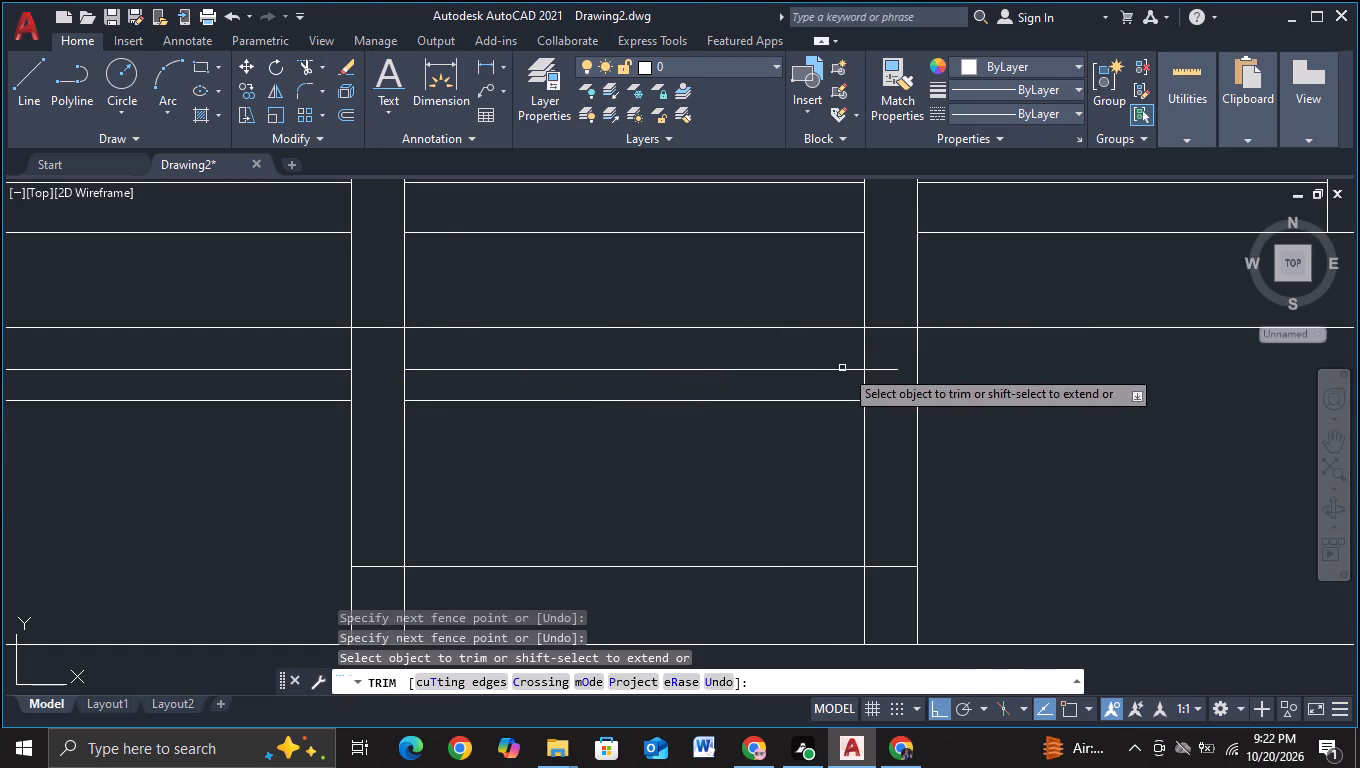
{"action": "left_click", "coordinate": [877, 354]}
{"action": "left_click", "coordinate": [880, 433]}
{"action": "scroll", "coordinate": [971, 421], "scroll_direction": "down", "scroll_amount": 1}
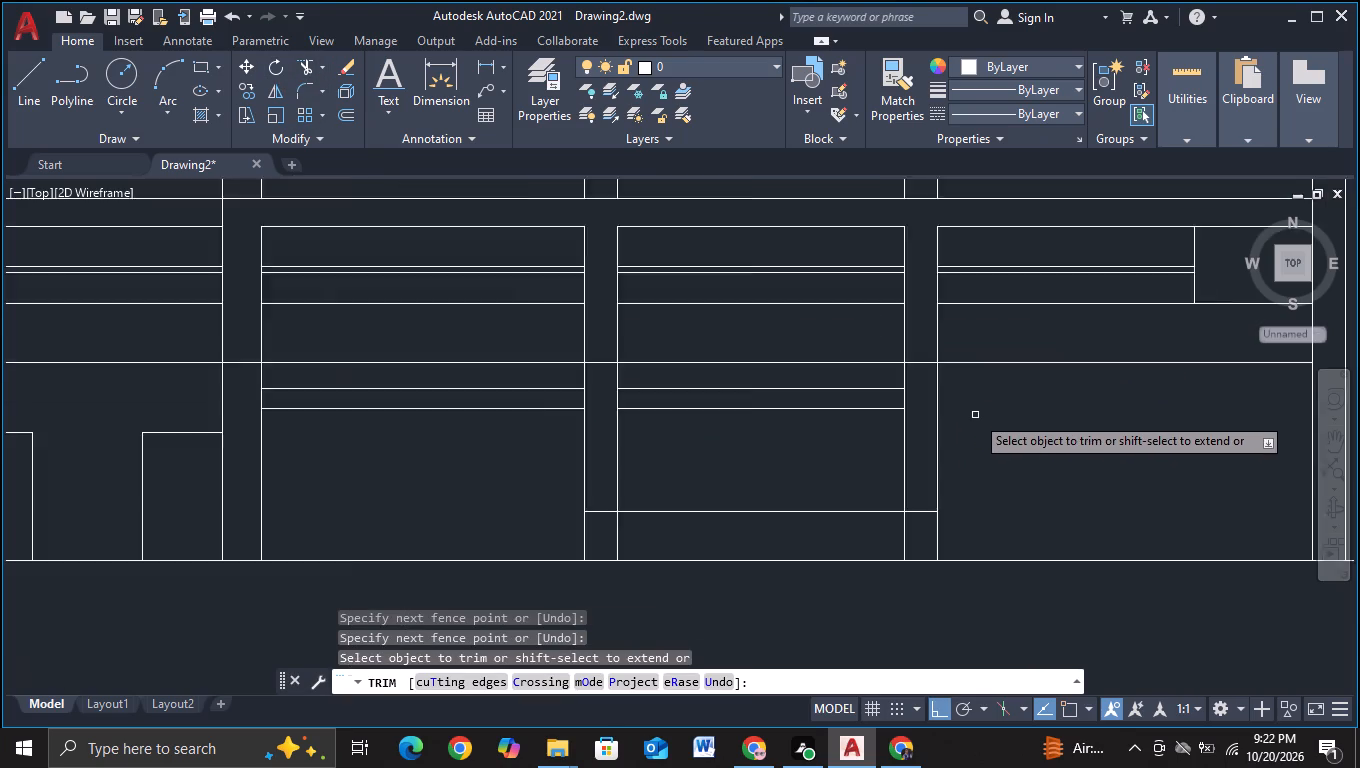
{"action": "scroll", "coordinate": [975, 414], "scroll_direction": "down", "scroll_amount": 1}
{"action": "middle_click_drag", "start_coordinate": [1022, 433], "coordinate": [1001, 391]}
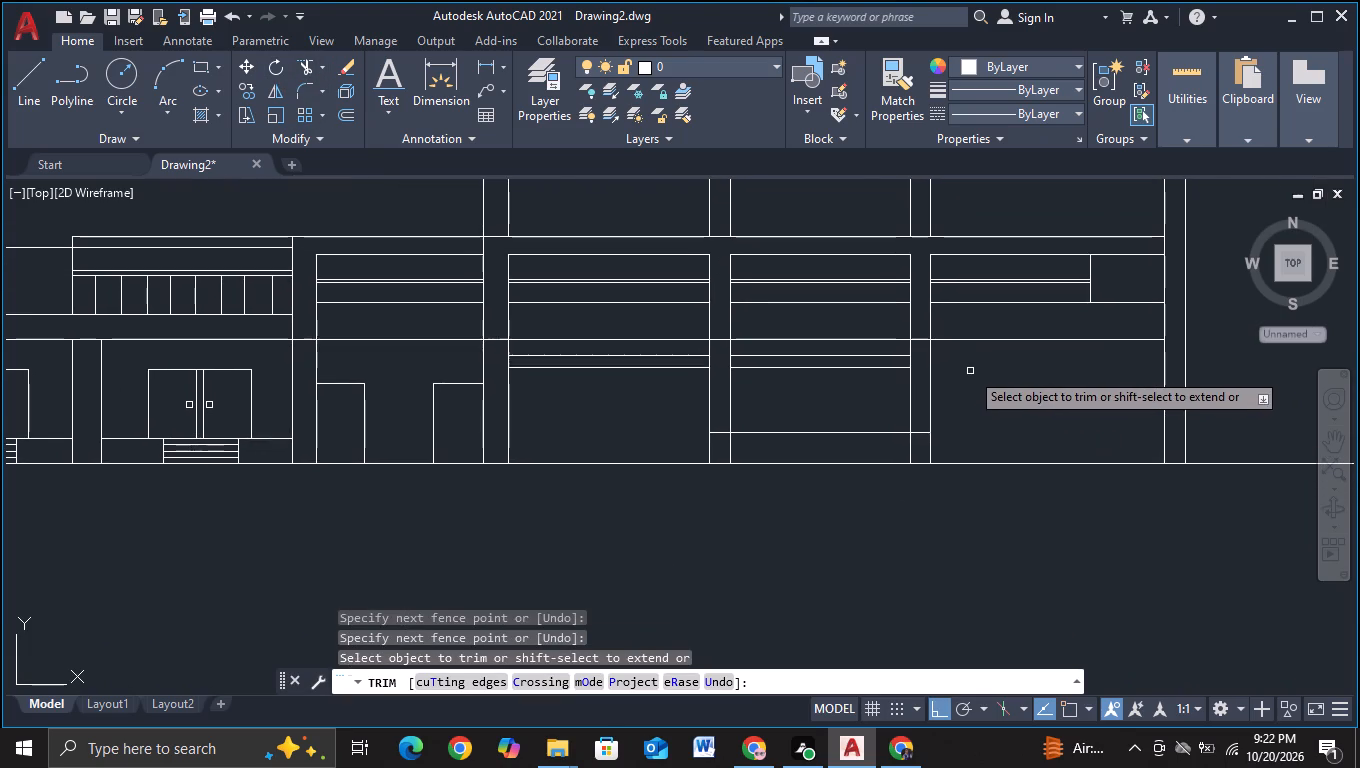
{"action": "scroll", "coordinate": [970, 371], "scroll_direction": "up", "scroll_amount": 1}
{"action": "key", "text": "Escape"}
Move the low horizontal line across the ground storey's middle bay straight down by about 21 units.
{"action": "left_click", "coordinate": [780, 470]}
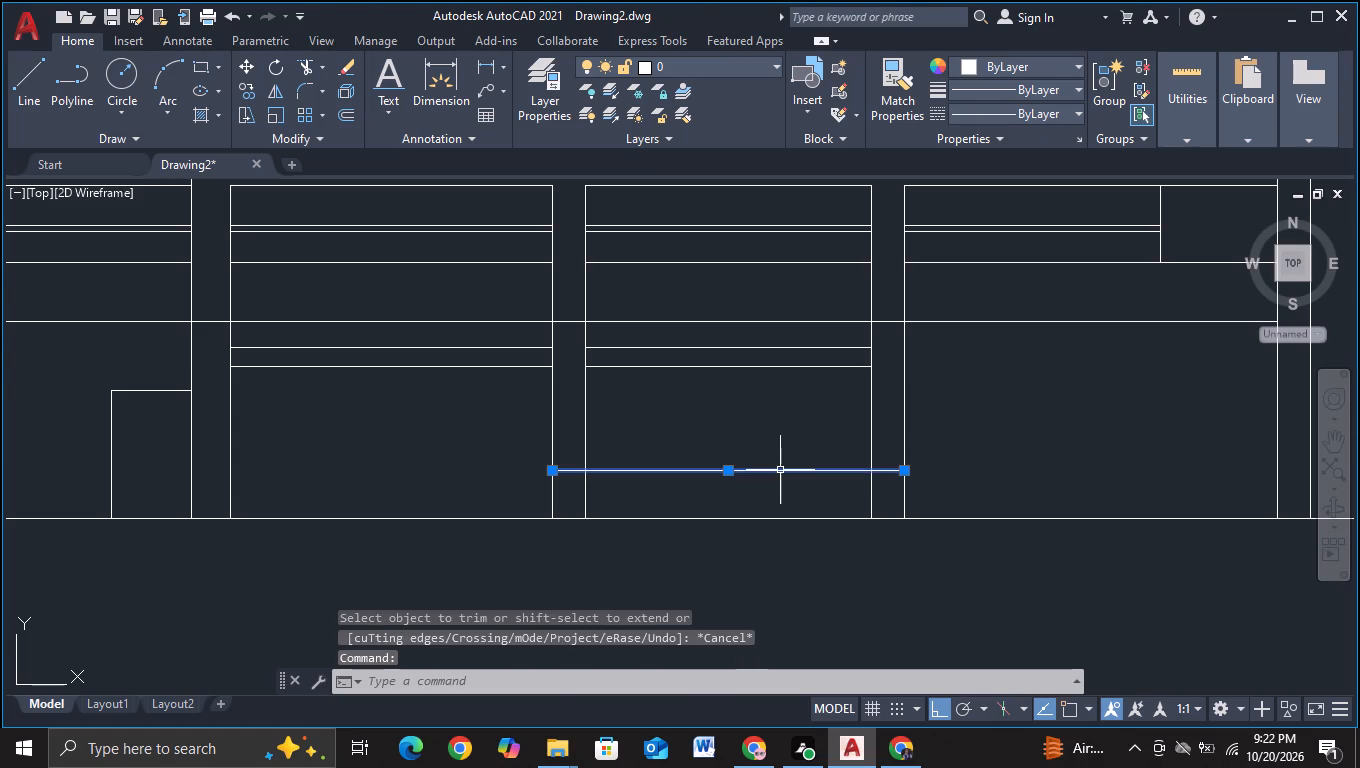
{"action": "key", "text": "m"}
{"action": "left_click", "coordinate": [835, 518]}
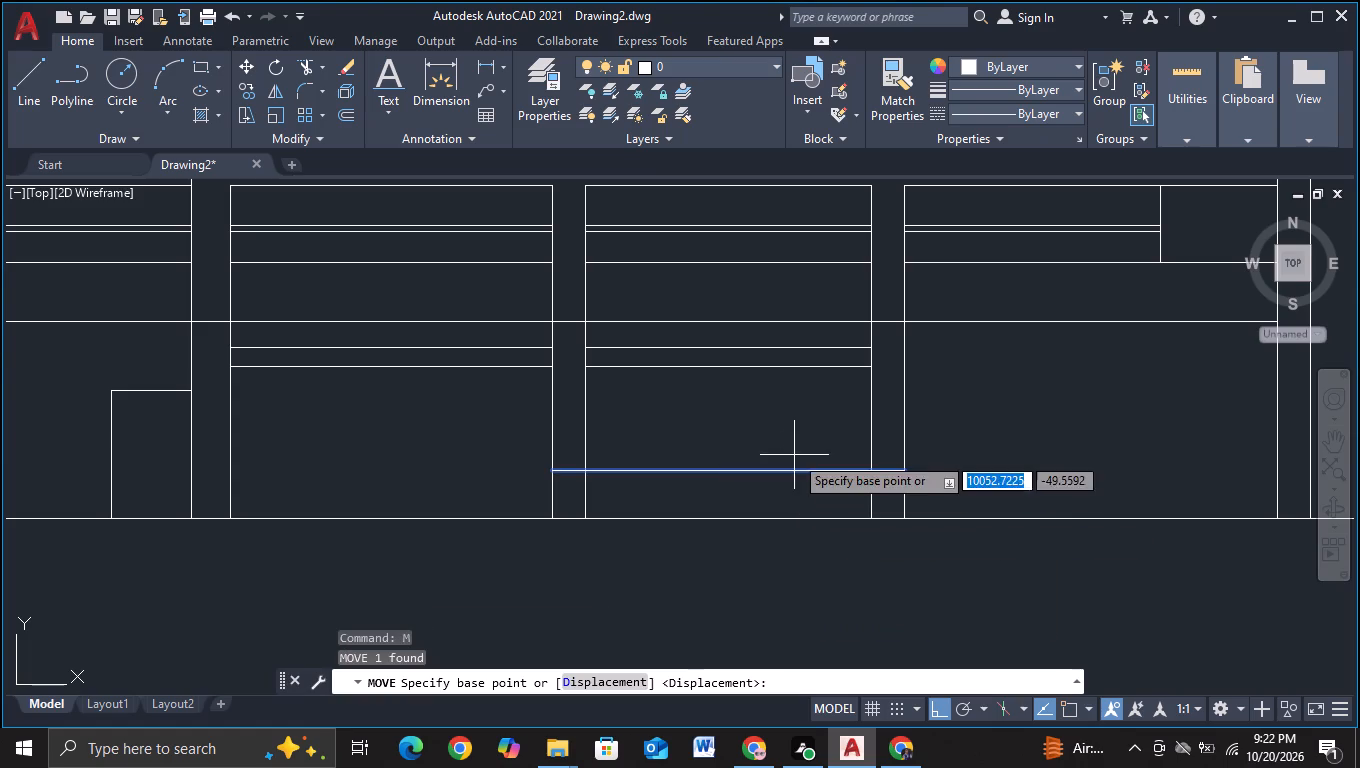
{"action": "left_click", "coordinate": [791, 472]}
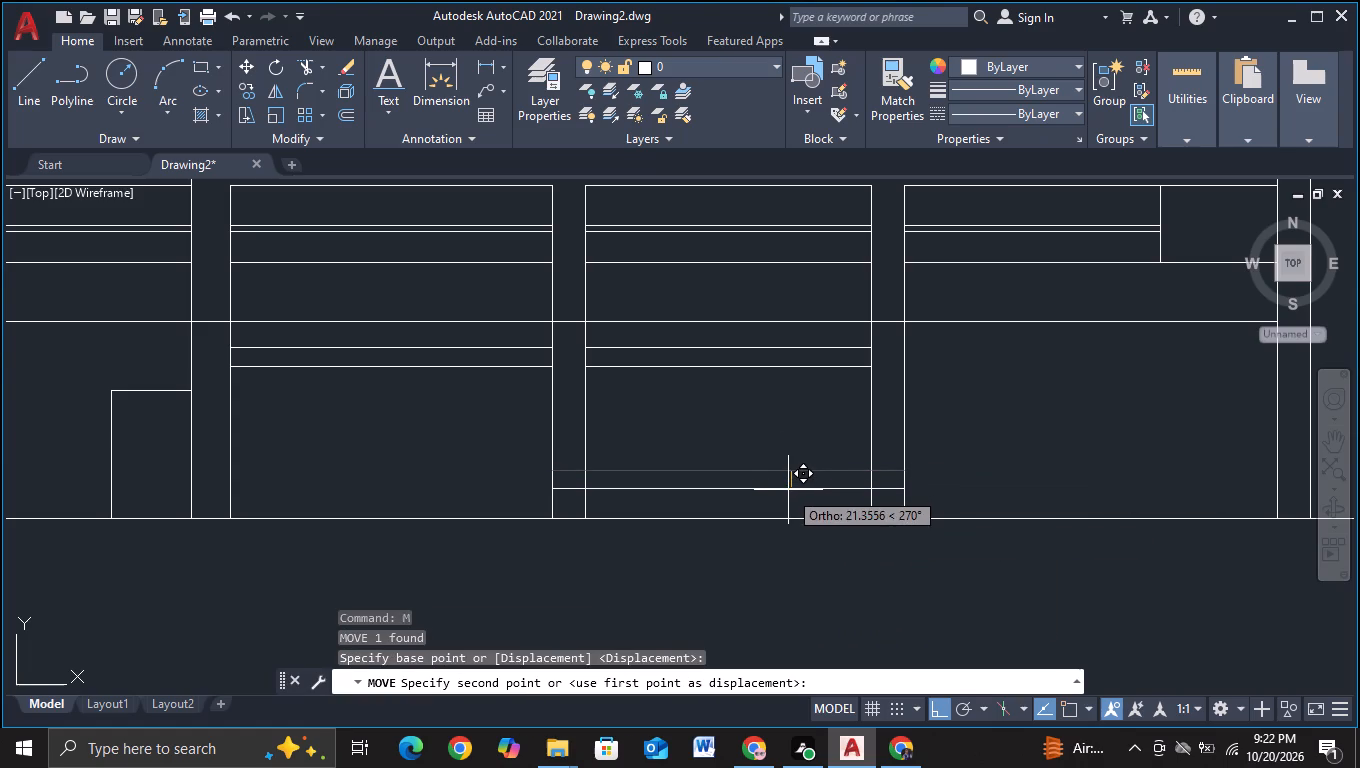
{"action": "left_click", "coordinate": [788, 490]}
Draw a three-sided door outline in the ground storey's third bay, with both legs running slightly below the ground line.
{"action": "scroll", "coordinate": [831, 446], "scroll_direction": "down", "scroll_amount": 1}
{"action": "middle_click_drag", "start_coordinate": [956, 447], "coordinate": [867, 449]}
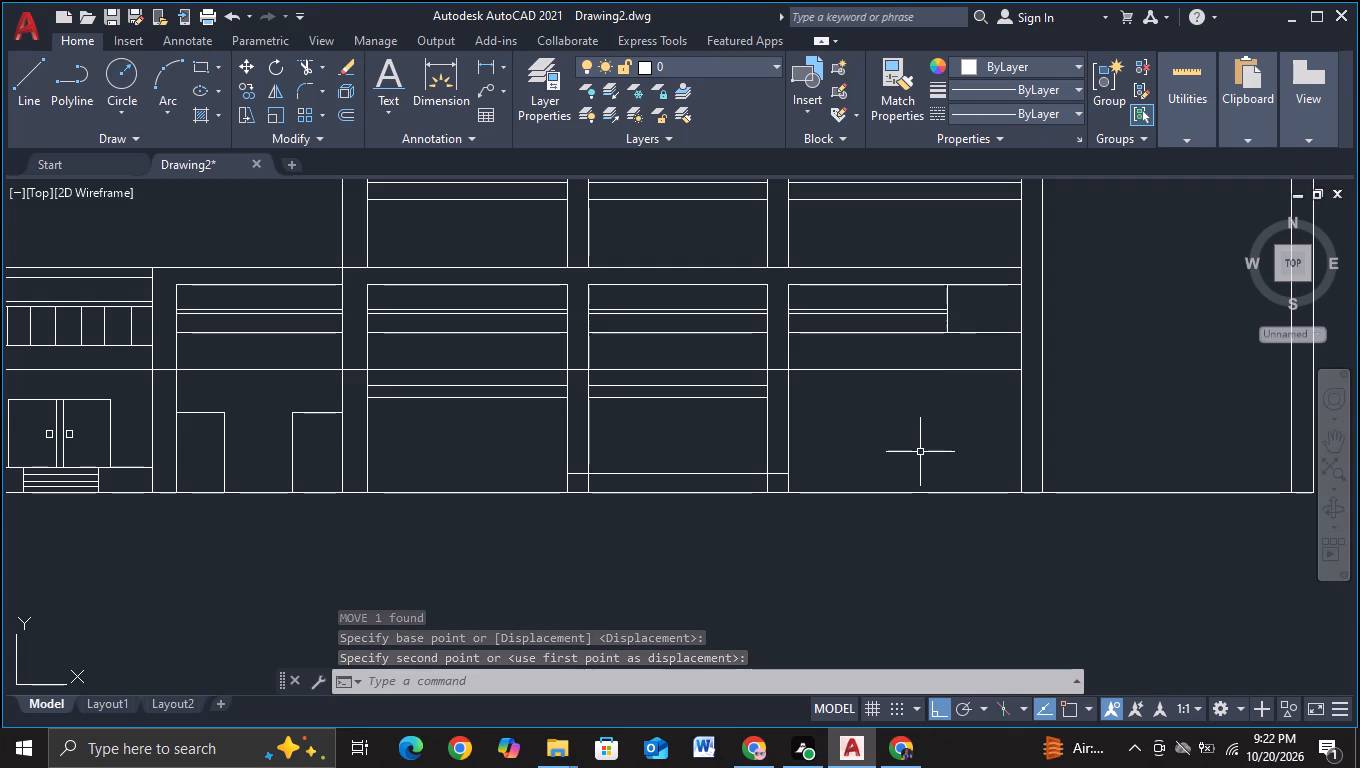
{"action": "middle_click_drag", "start_coordinate": [918, 450], "coordinate": [795, 438]}
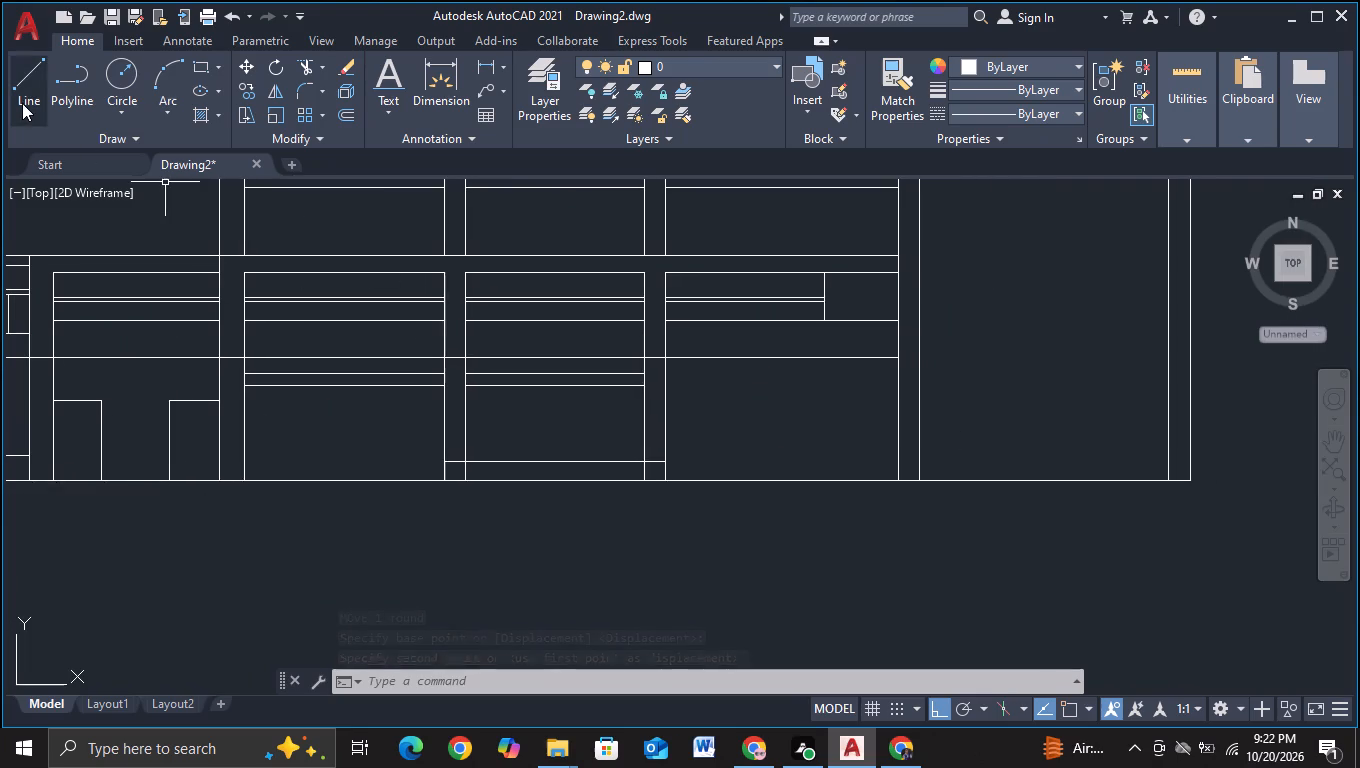
{"action": "left_click", "coordinate": [22, 103]}
{"action": "scroll", "coordinate": [829, 524], "scroll_direction": "up", "scroll_amount": 1}
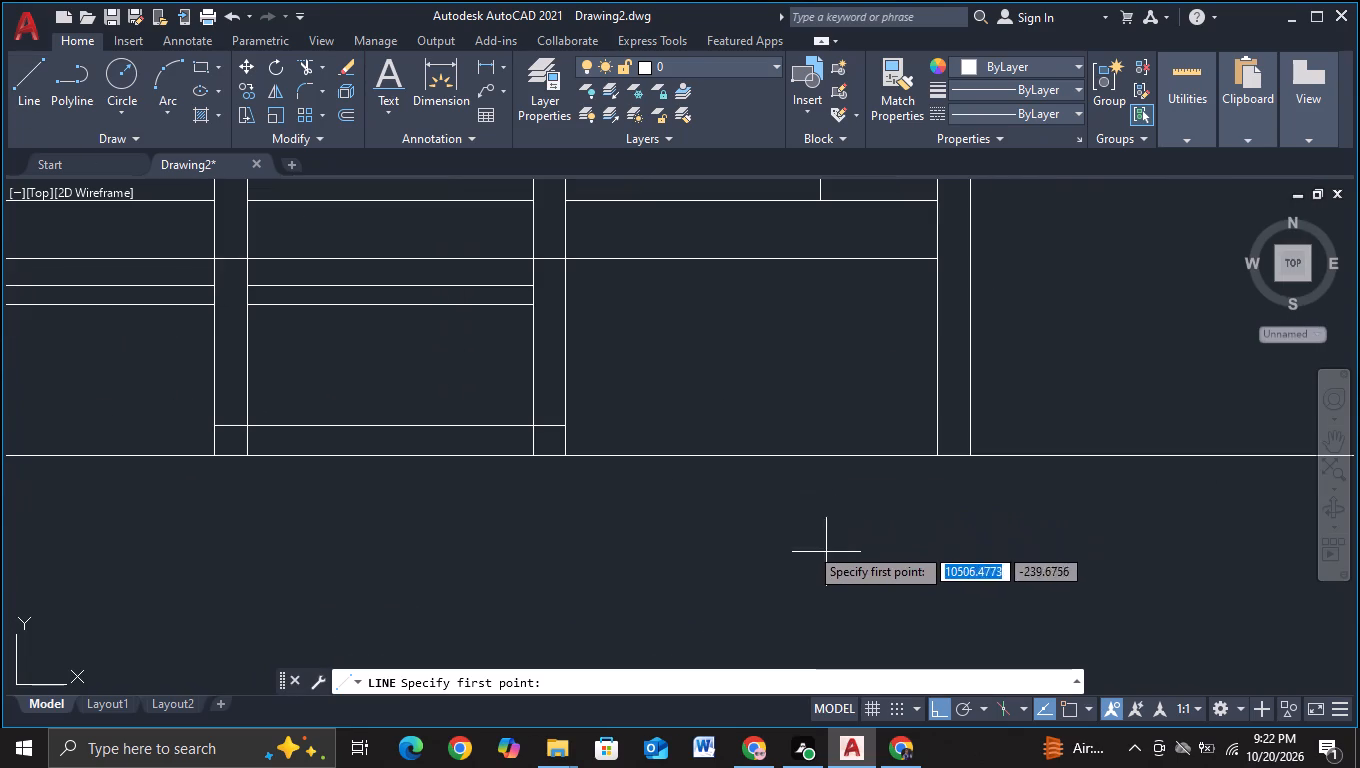
{"action": "left_click_drag", "start_coordinate": [756, 479], "coordinate": [748, 468]}
{"action": "left_click", "coordinate": [759, 331]}
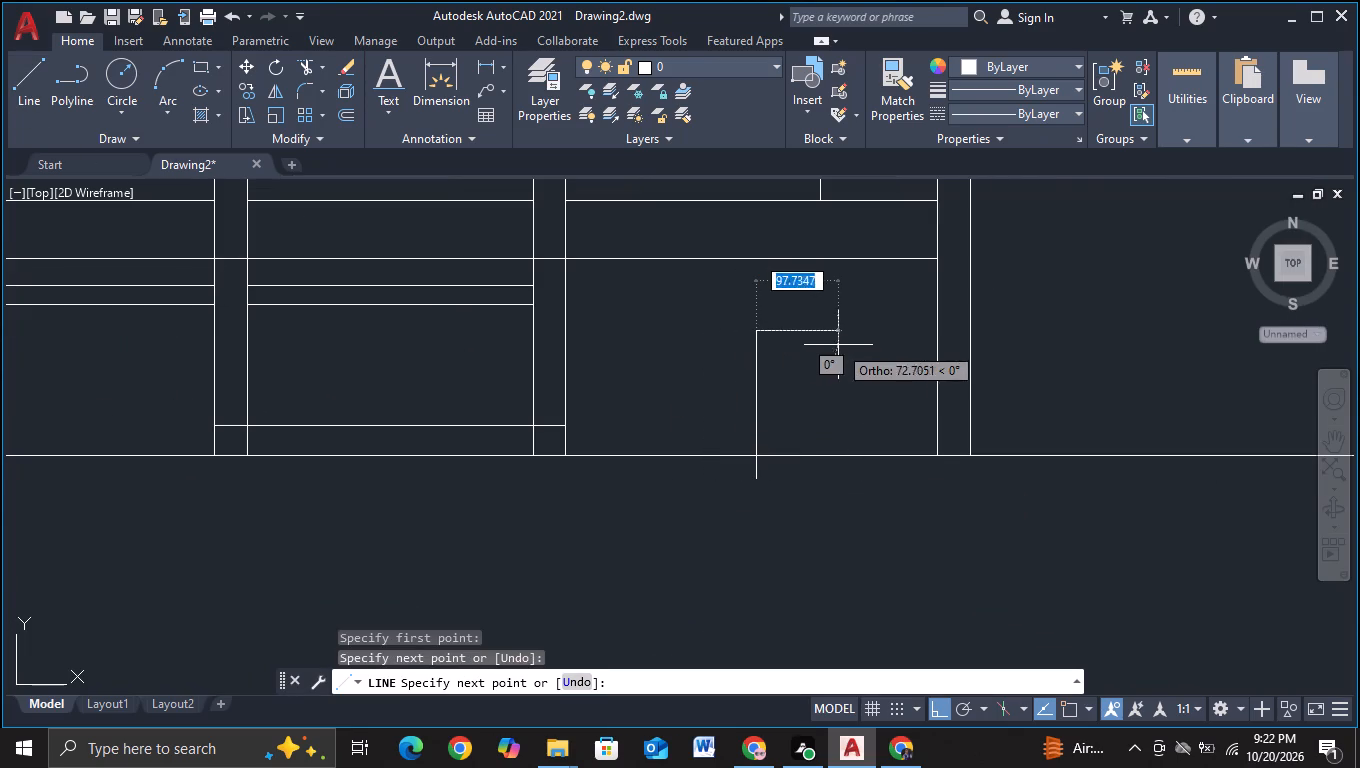
{"action": "left_click", "coordinate": [869, 351]}
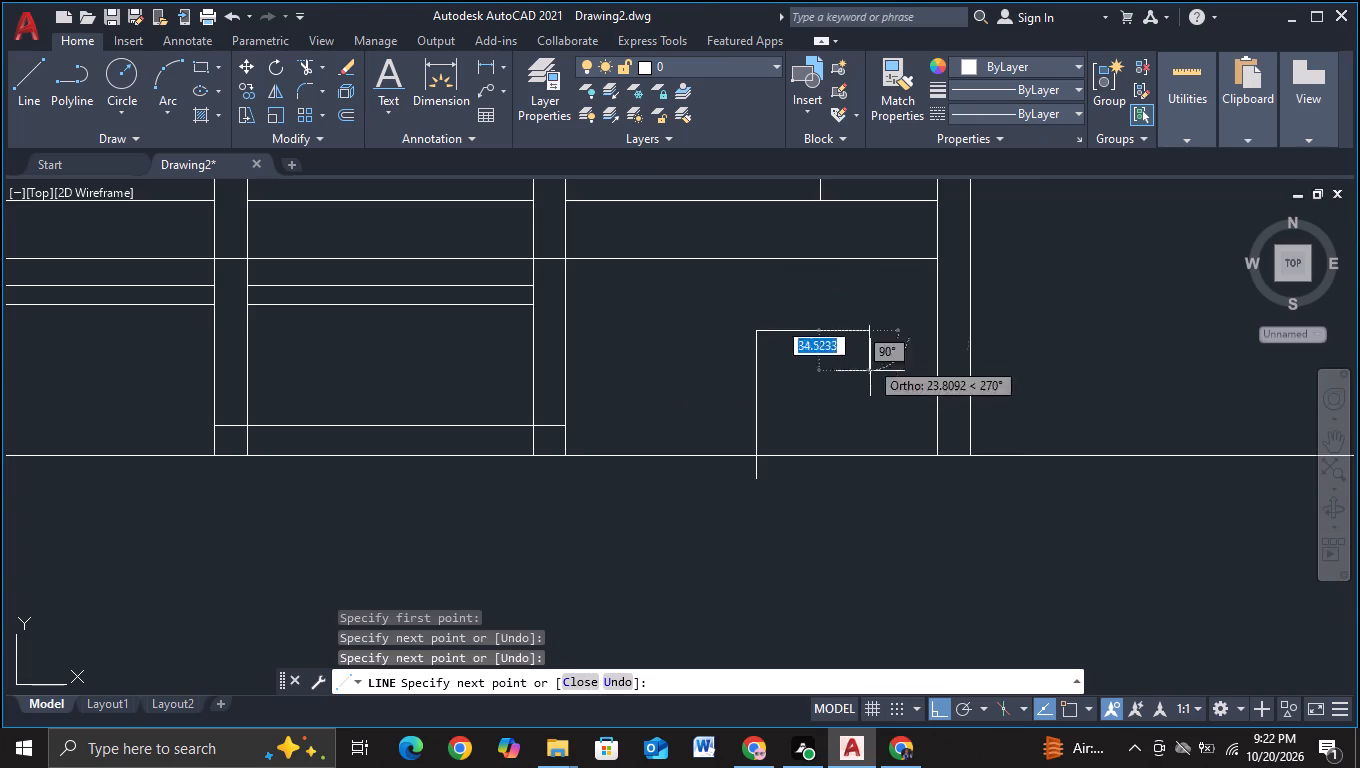
{"action": "left_click", "coordinate": [872, 493]}
{"action": "key", "text": "Escape"}
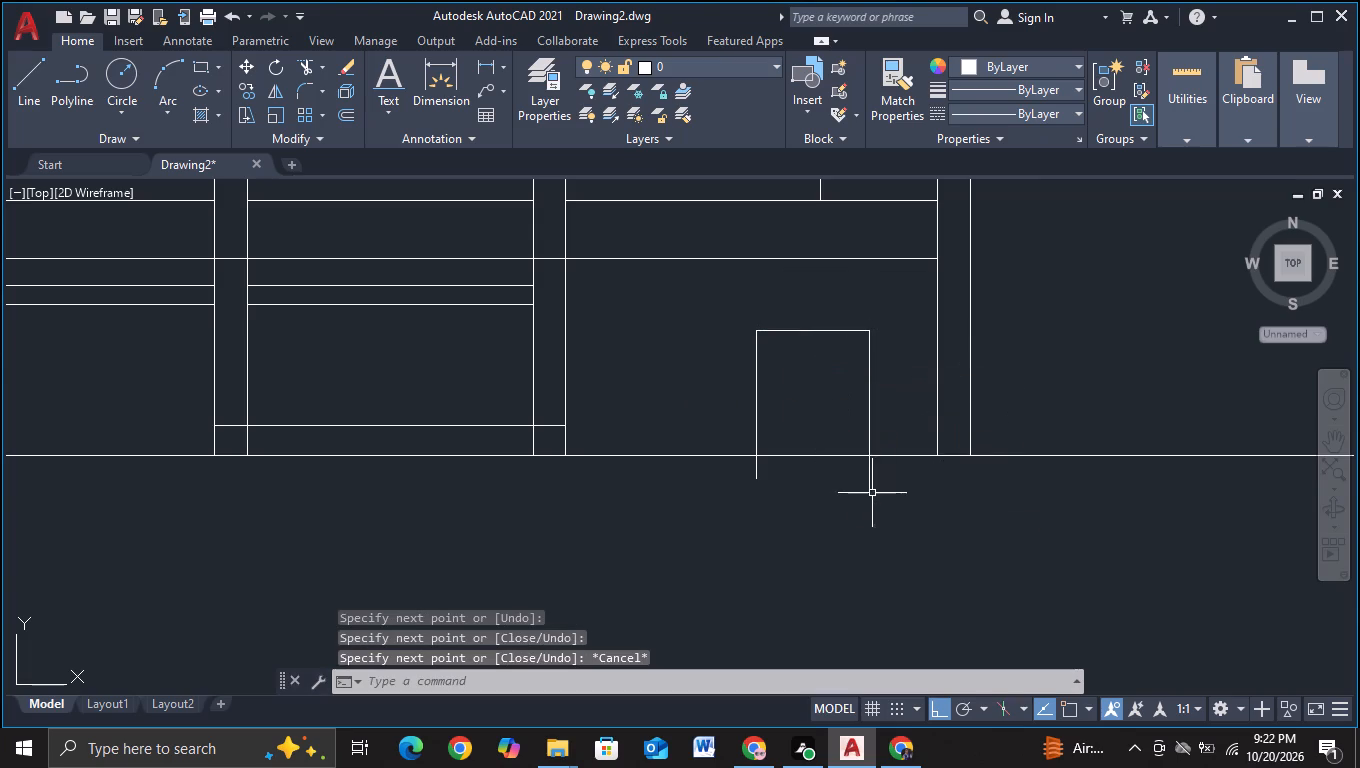
Trim both legs of the third bay's new door outline at the ground line.
{"action": "left_click", "coordinate": [302, 64]}
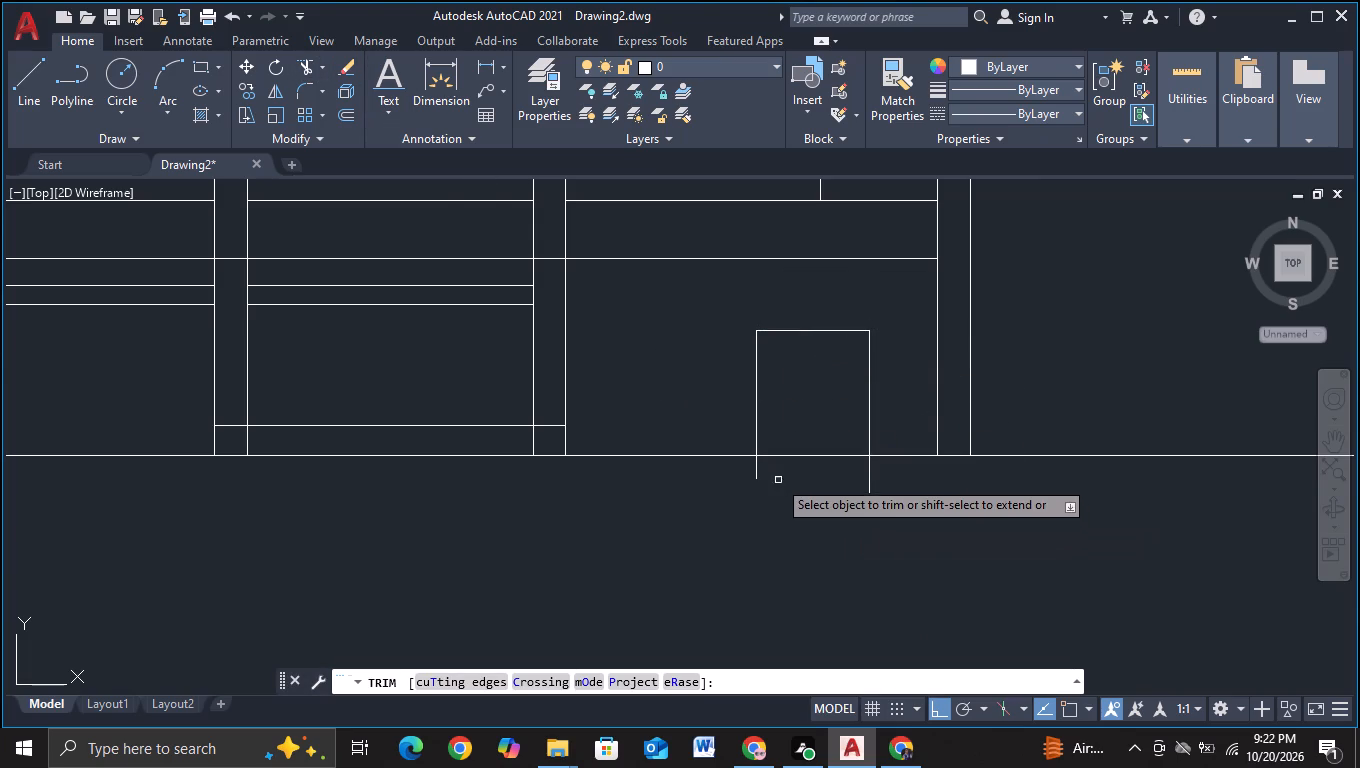
{"action": "left_click_drag", "start_coordinate": [738, 471], "coordinate": [865, 482]}
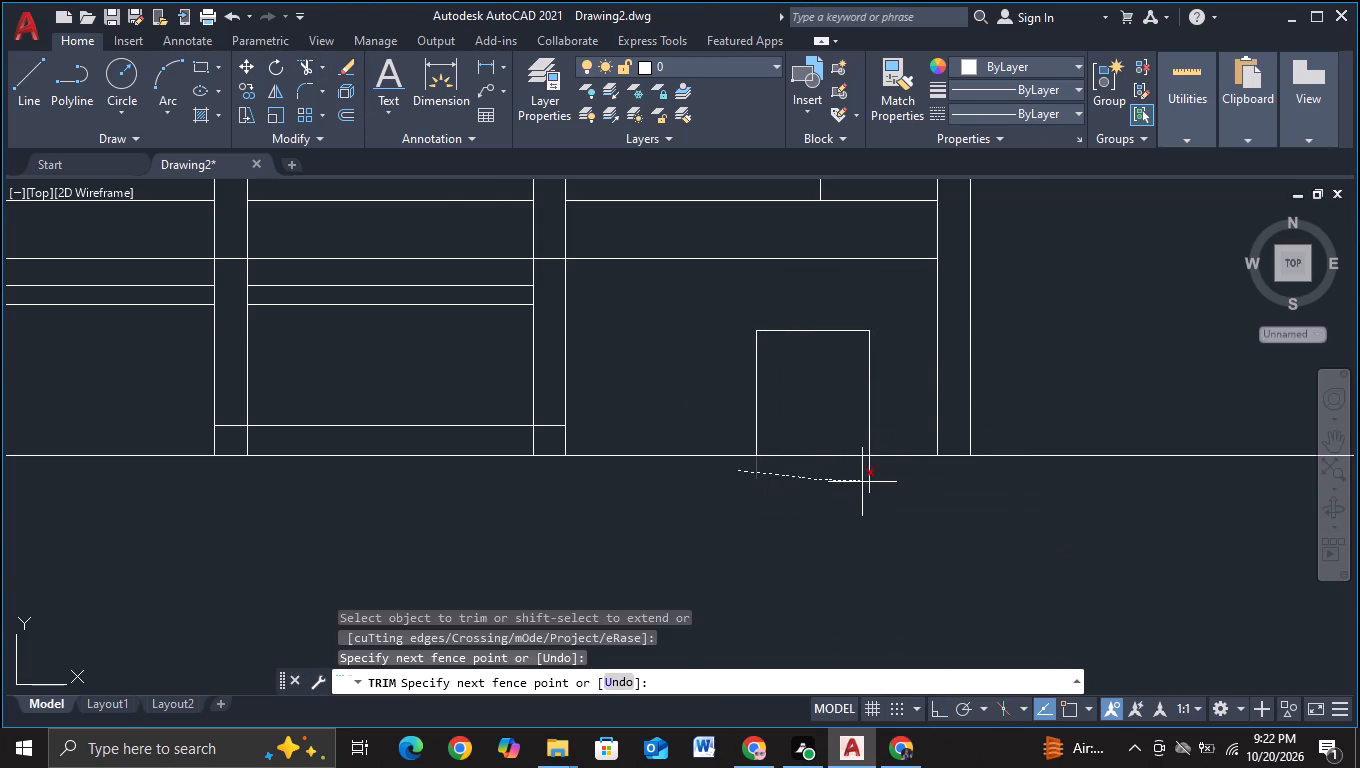
{"action": "left_click_drag", "start_coordinate": [865, 482], "coordinate": [910, 482]}
{"action": "scroll", "coordinate": [910, 489], "scroll_direction": "down", "scroll_amount": 1}
{"action": "middle_click_drag", "start_coordinate": [907, 518], "coordinate": [897, 503]}
{"action": "key", "text": "Escape"}
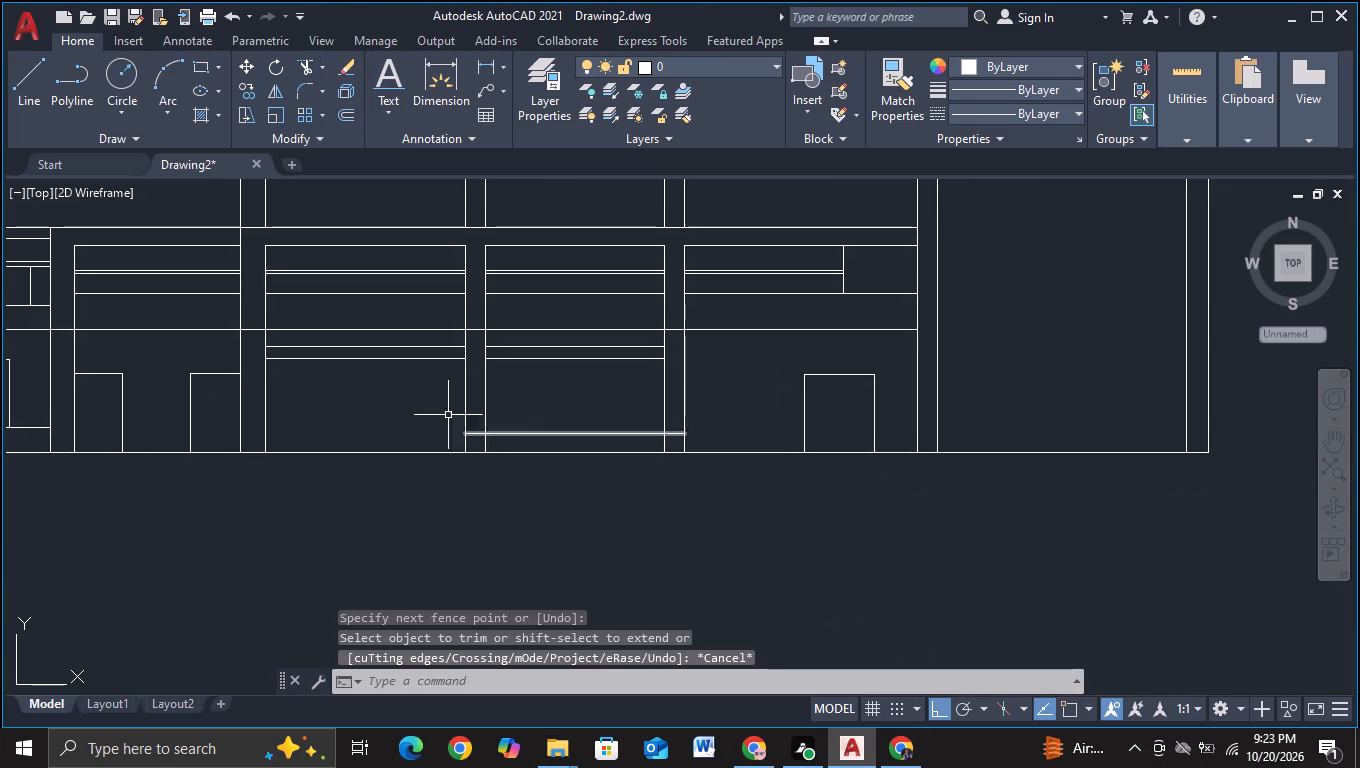
With object snap on, draw a horizontal line from the new door's right jamb into the adjacent column, level with the middle bay's low line.
{"action": "left_click", "coordinate": [37, 111]}
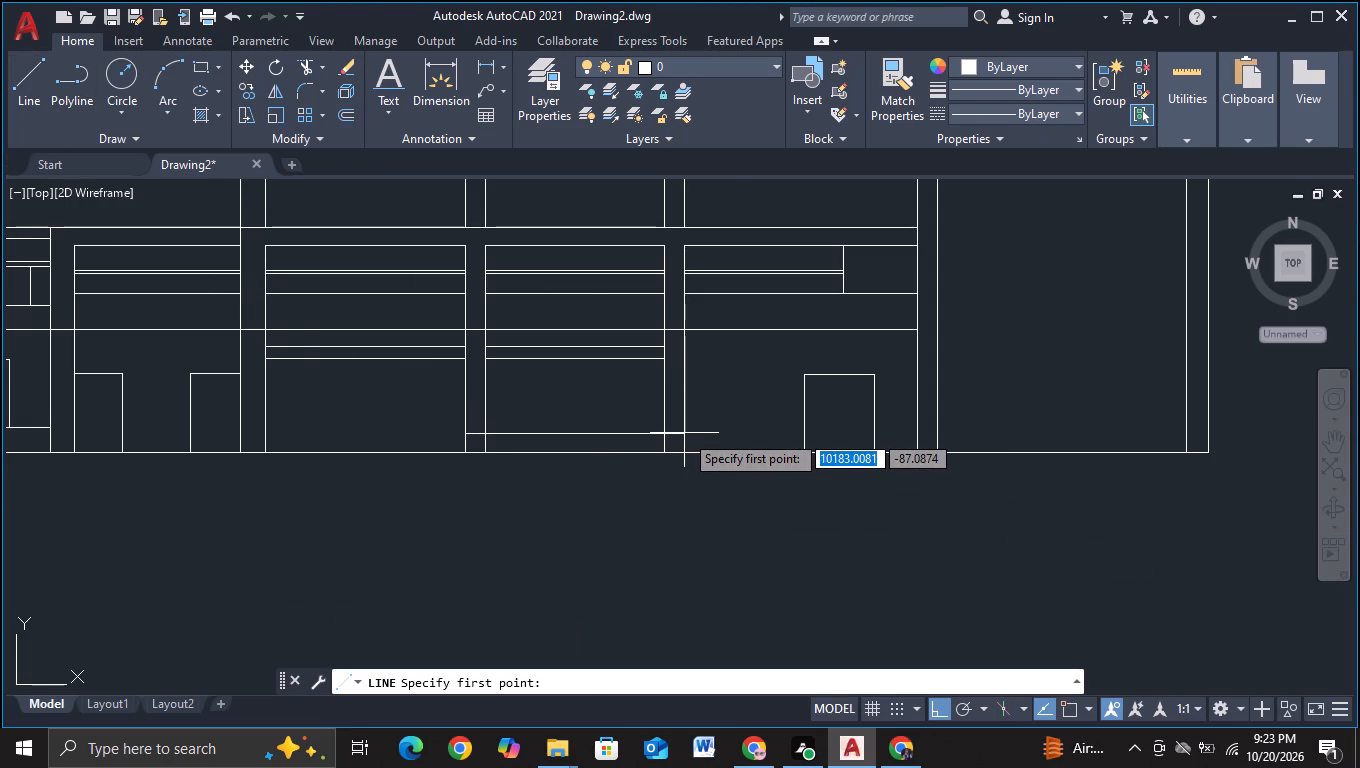
{"action": "key", "text": "F3"}
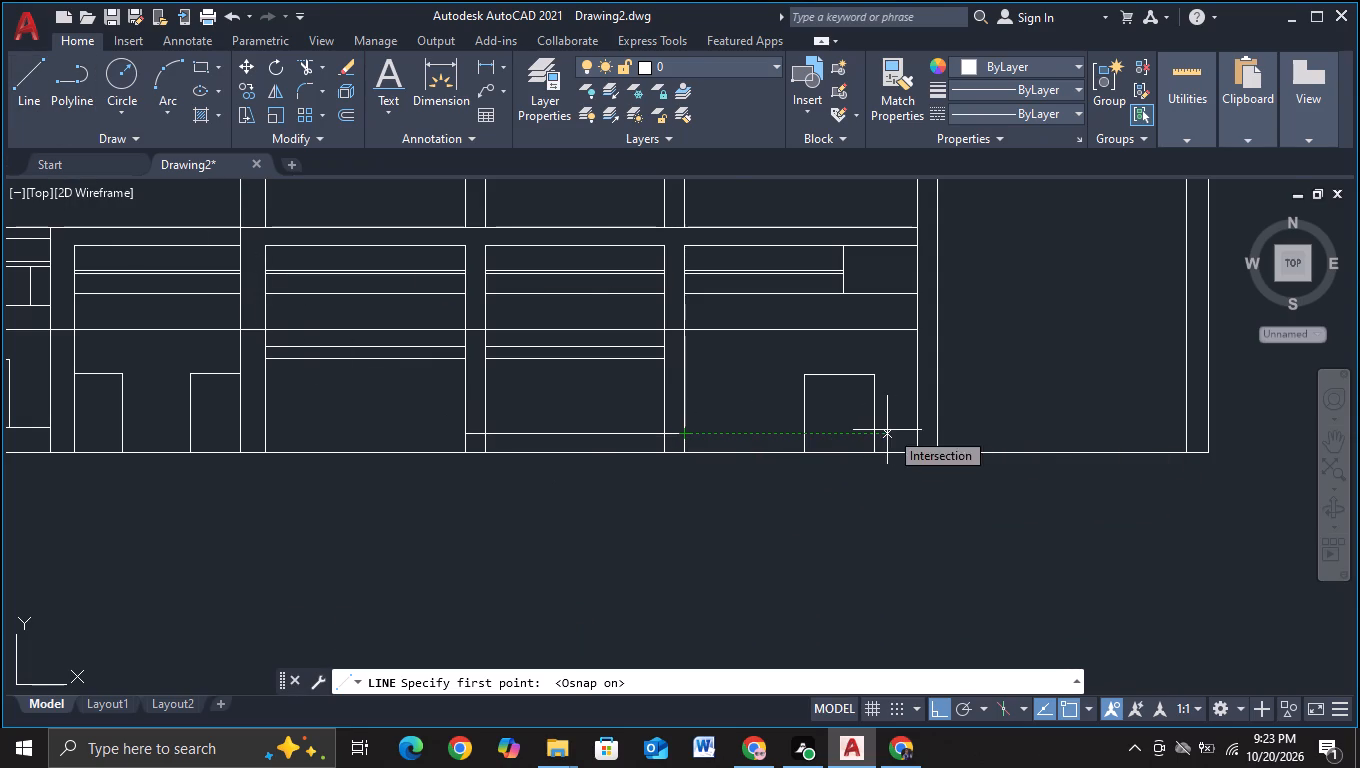
{"action": "left_click", "coordinate": [878, 434]}
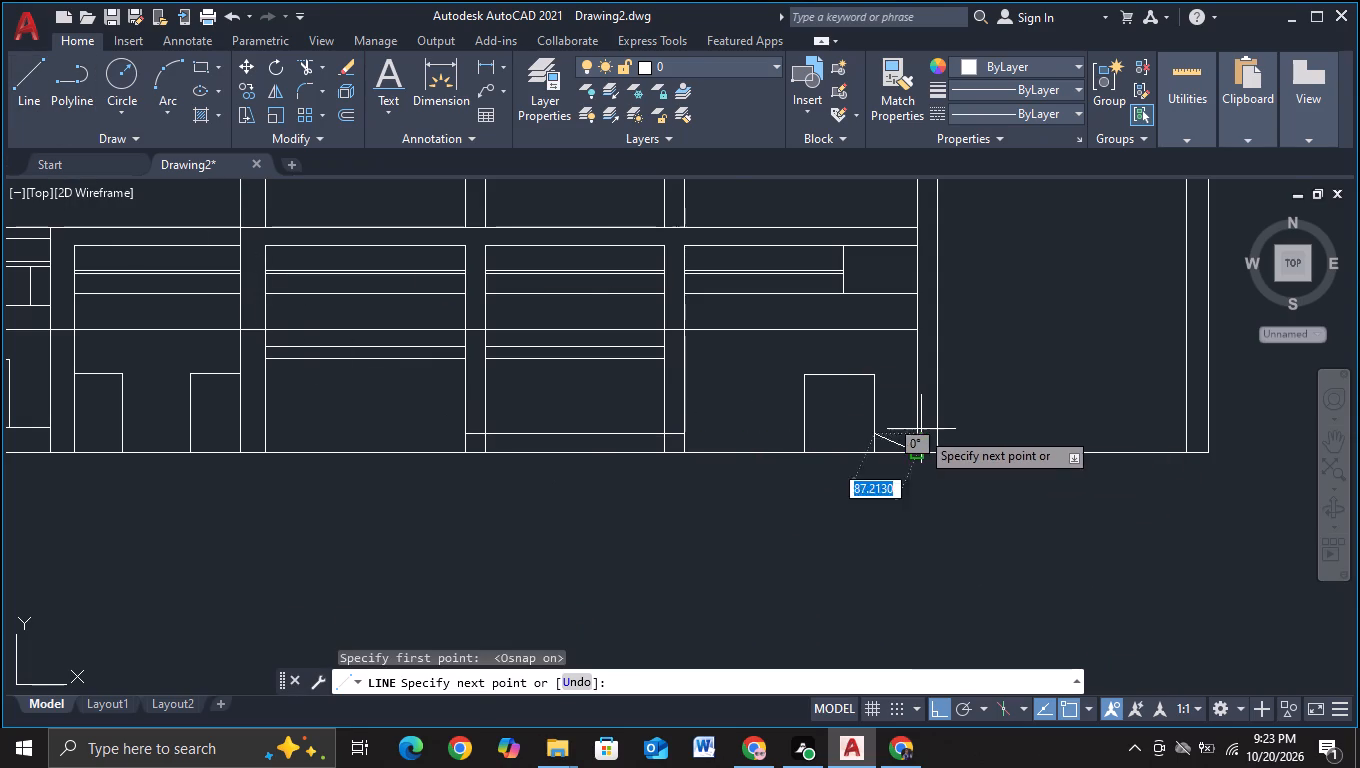
{"action": "left_click", "coordinate": [922, 429]}
{"action": "key", "text": "ctrl+z"}
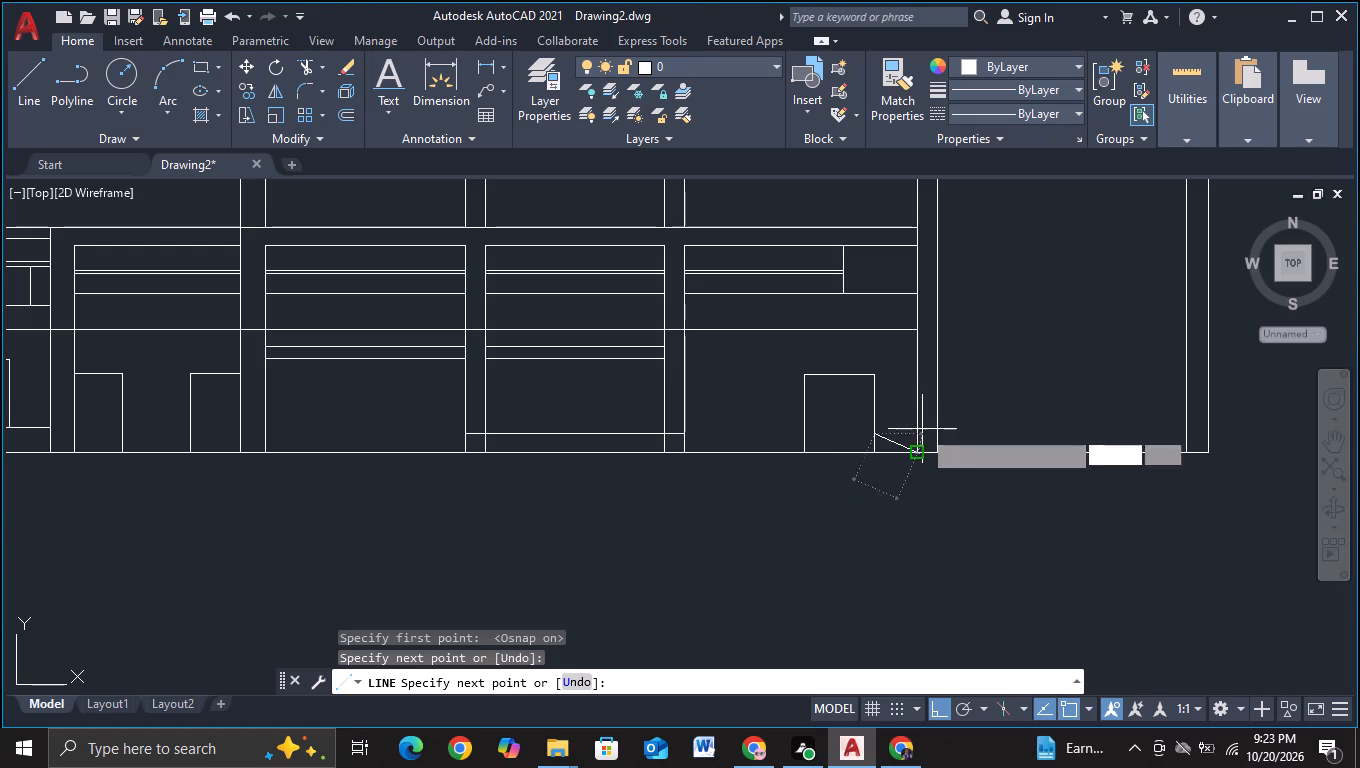
{"action": "scroll", "coordinate": [932, 423], "scroll_direction": "up", "scroll_amount": 2}
{"action": "left_click", "coordinate": [927, 427]}
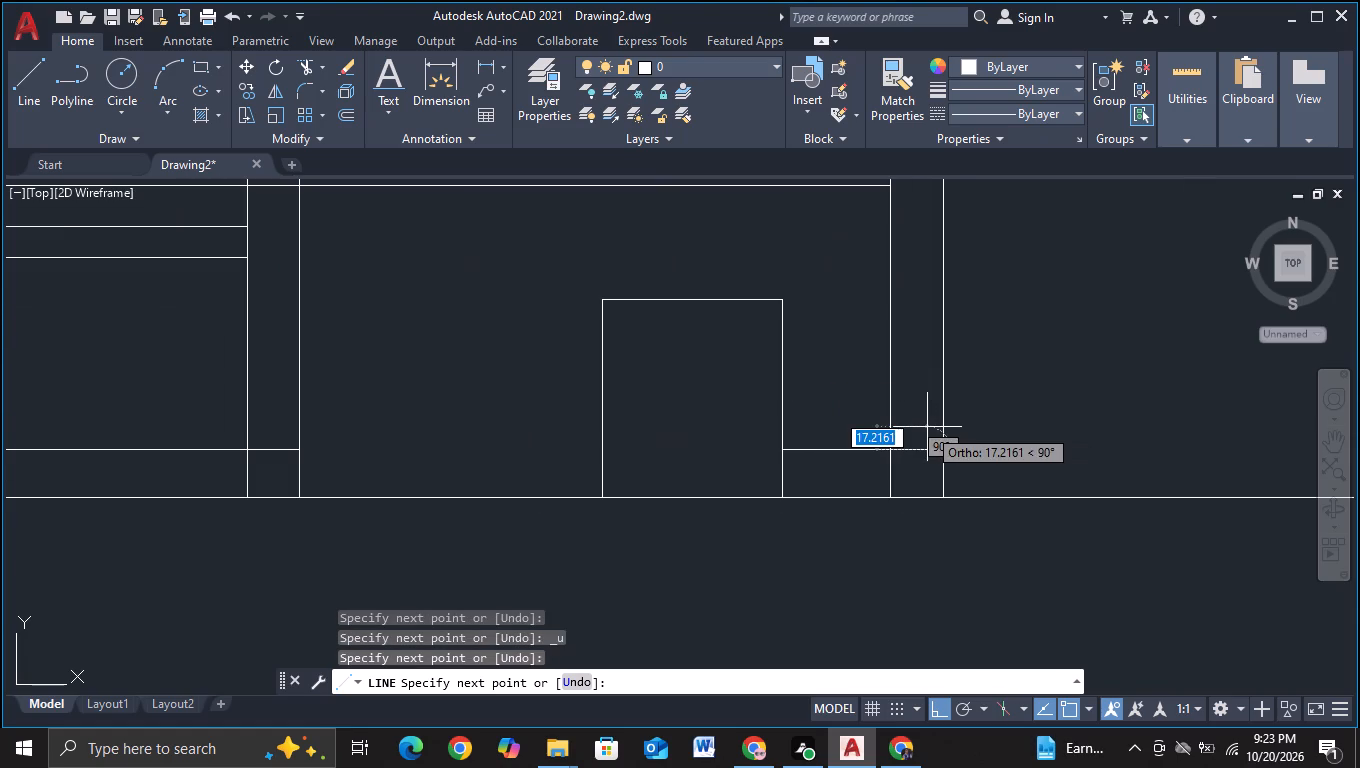
{"action": "key", "text": "Escape"}
Trim the overhanging end of the short line beside the third bay's door at the column face.
{"action": "left_click", "coordinate": [299, 63]}
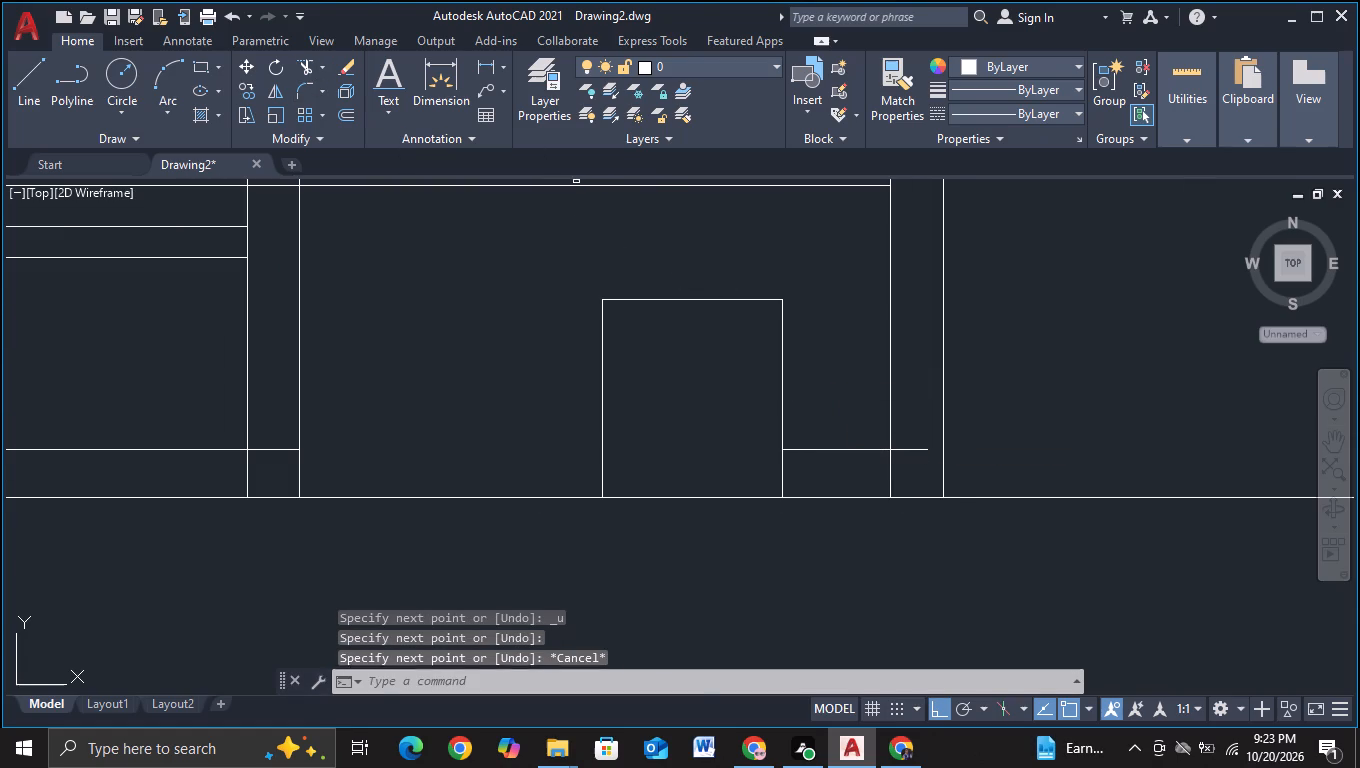
{"action": "left_click", "coordinate": [901, 448]}
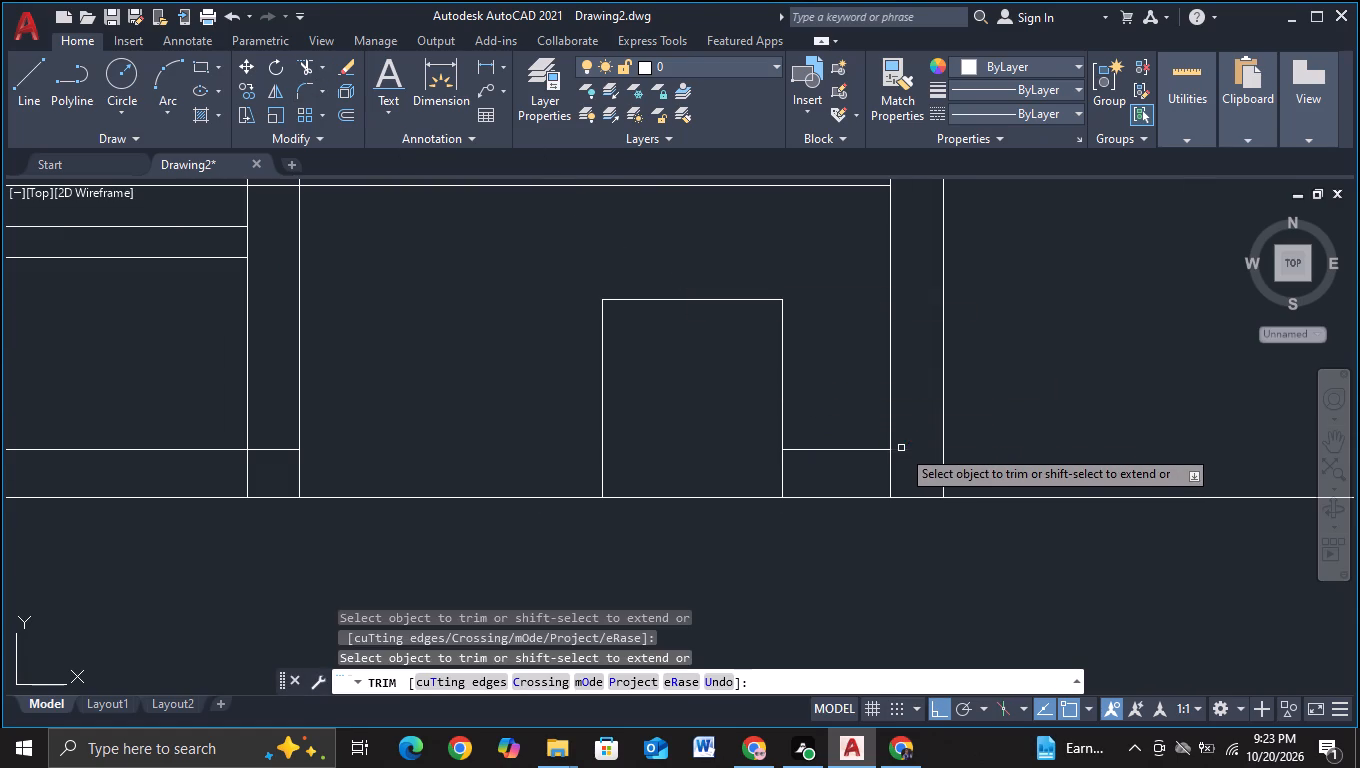
{"action": "scroll", "coordinate": [917, 434], "scroll_direction": "down", "scroll_amount": 2}
{"action": "key", "text": "Escape"}
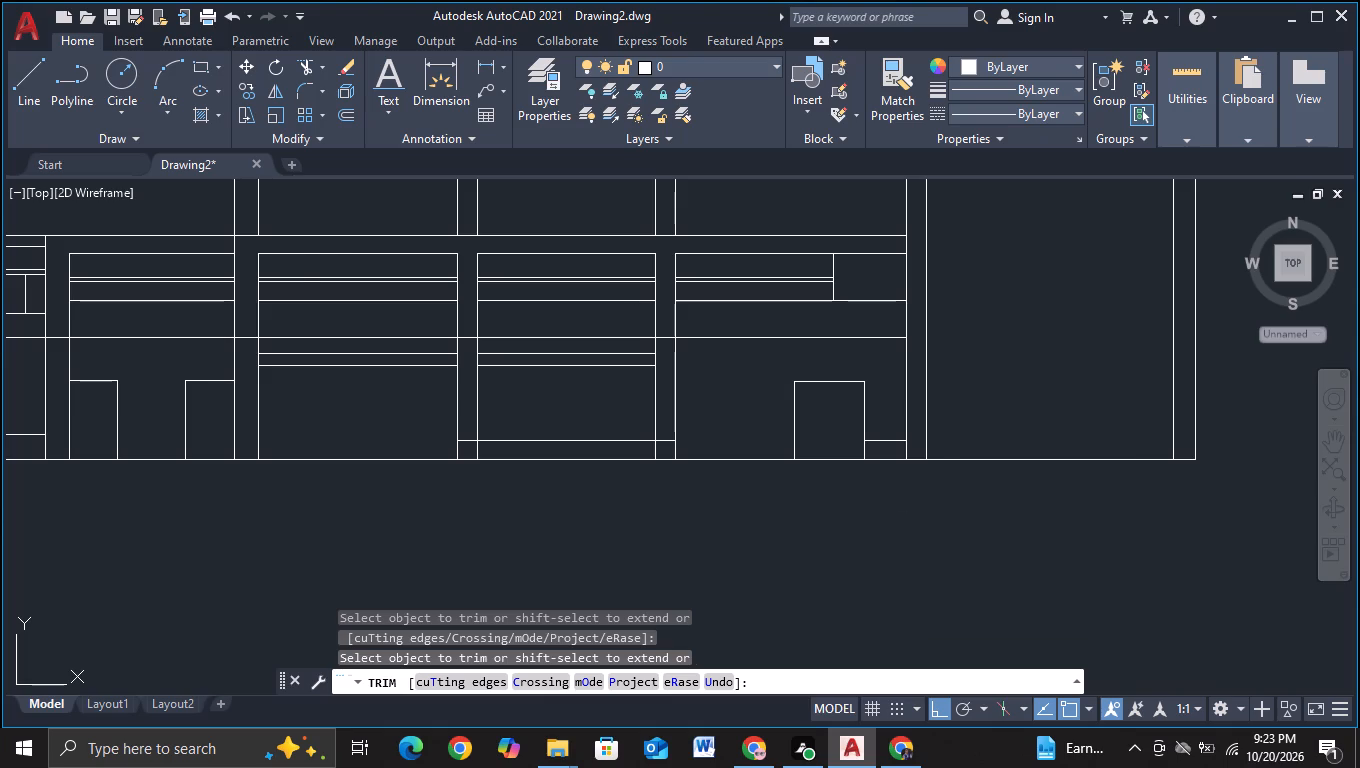
{"action": "key", "text": "Escape"}
Draw a small circle as the door knob just inside the left jamb of the third bay's door.
{"action": "left_click", "coordinate": [112, 84]}
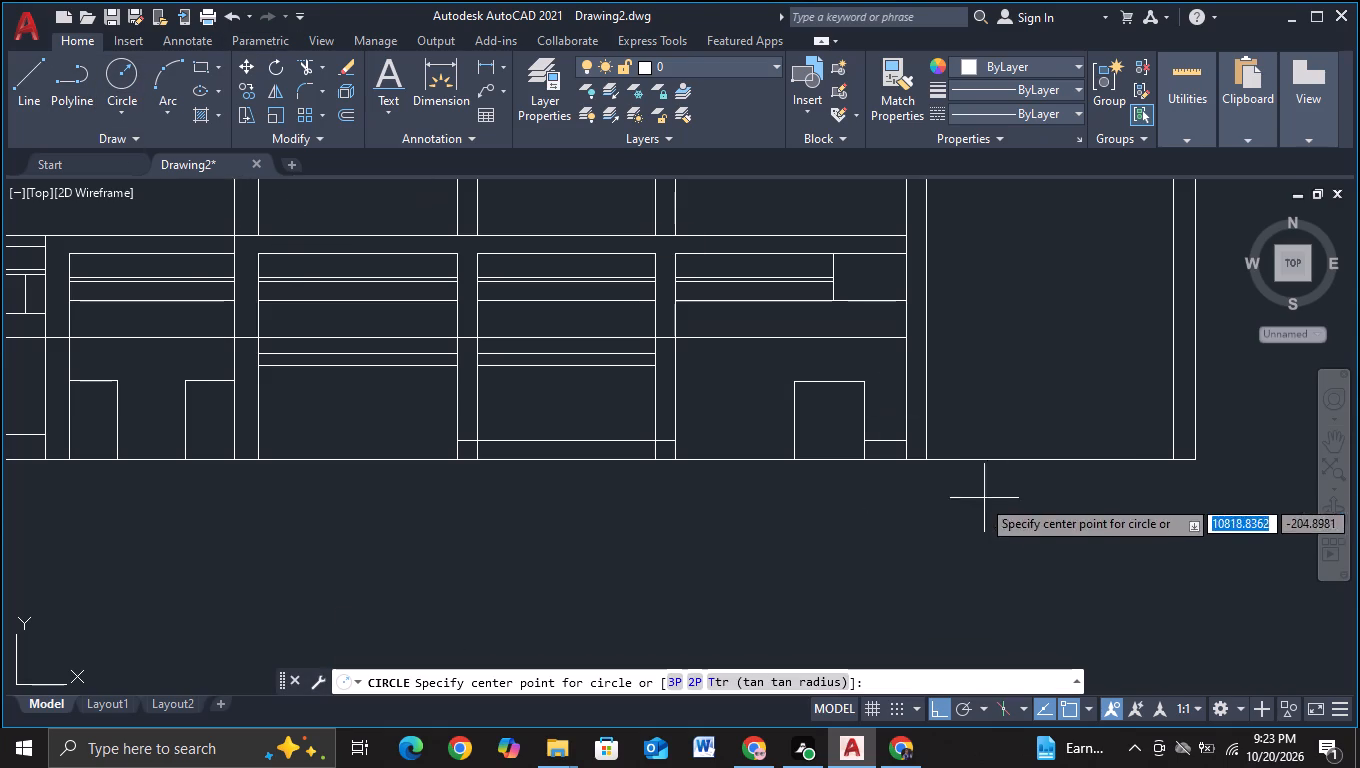
{"action": "scroll", "coordinate": [957, 492], "scroll_direction": "up", "scroll_amount": 2}
{"action": "left_click", "coordinate": [574, 328]}
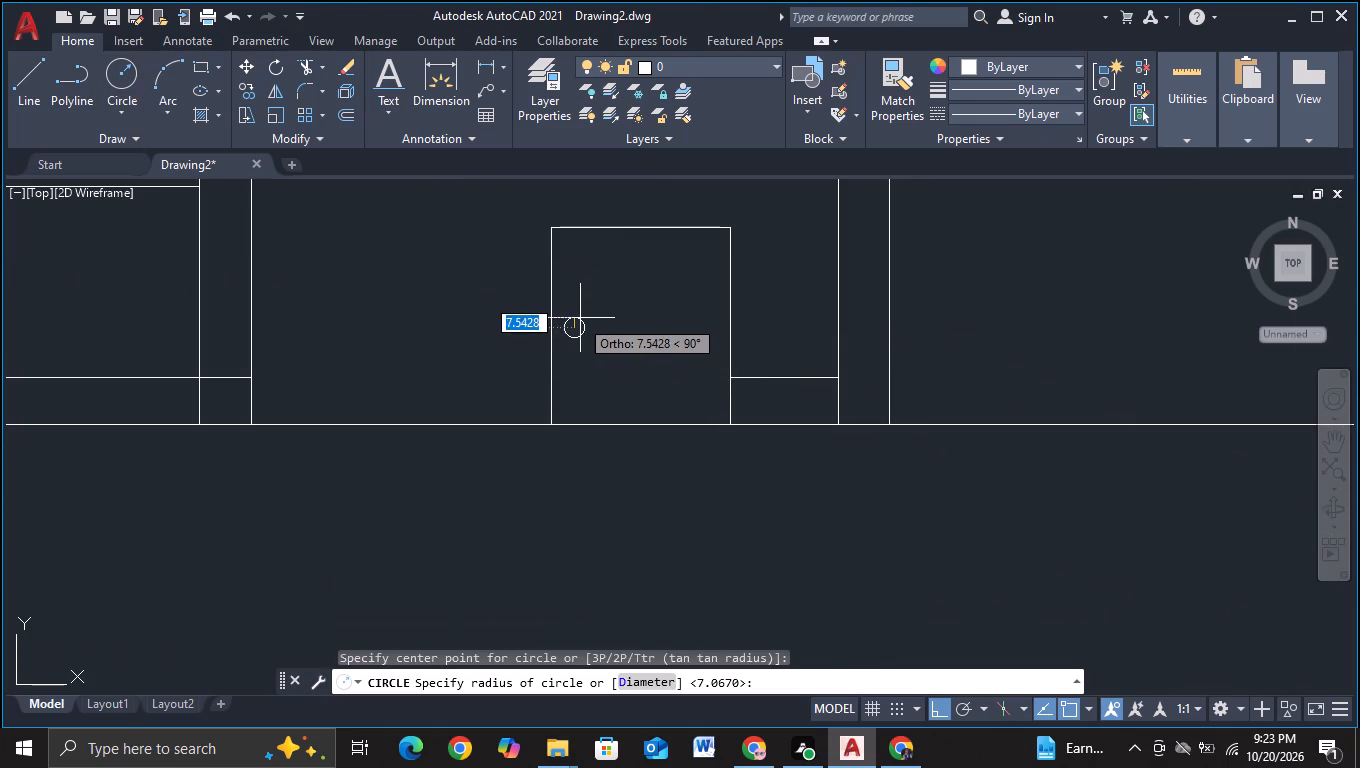
{"action": "scroll", "coordinate": [580, 318], "scroll_direction": "up", "scroll_amount": 2}
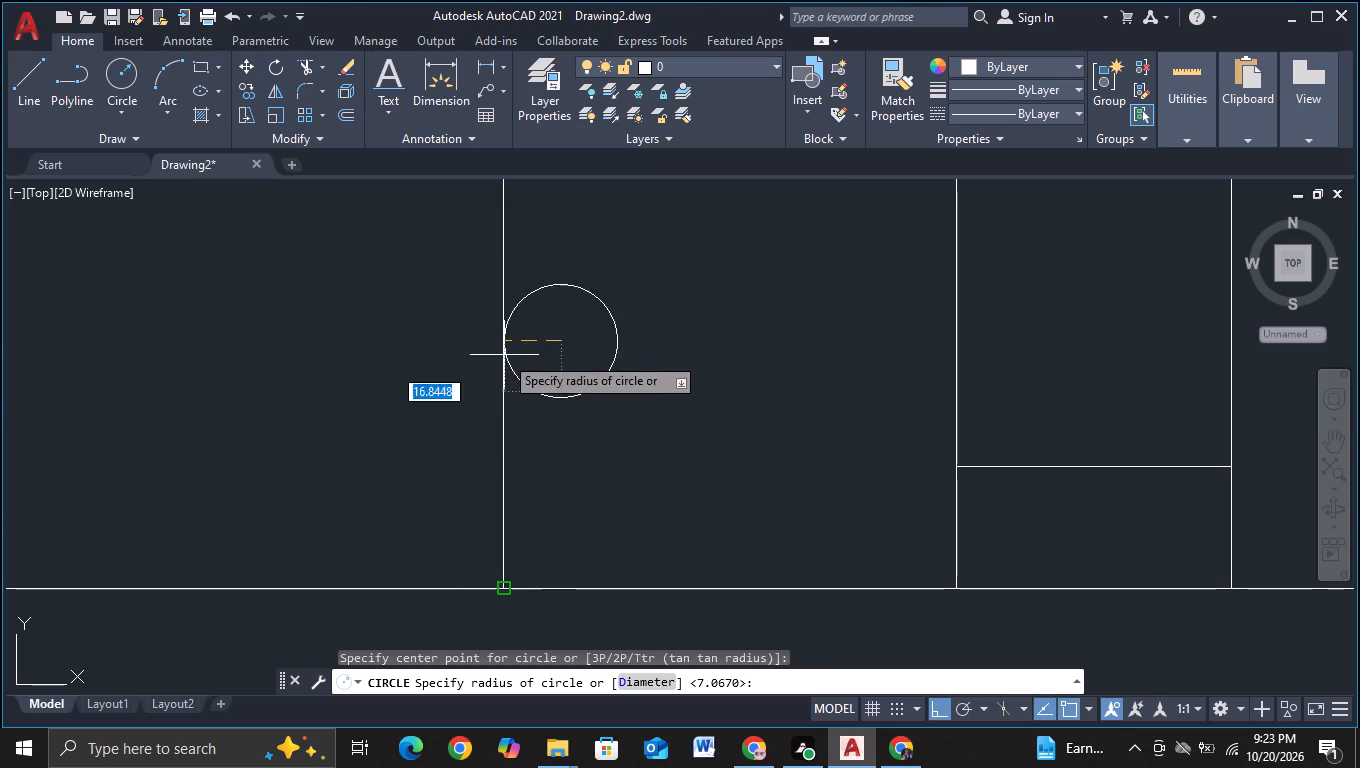
{"action": "left_click", "coordinate": [551, 348]}
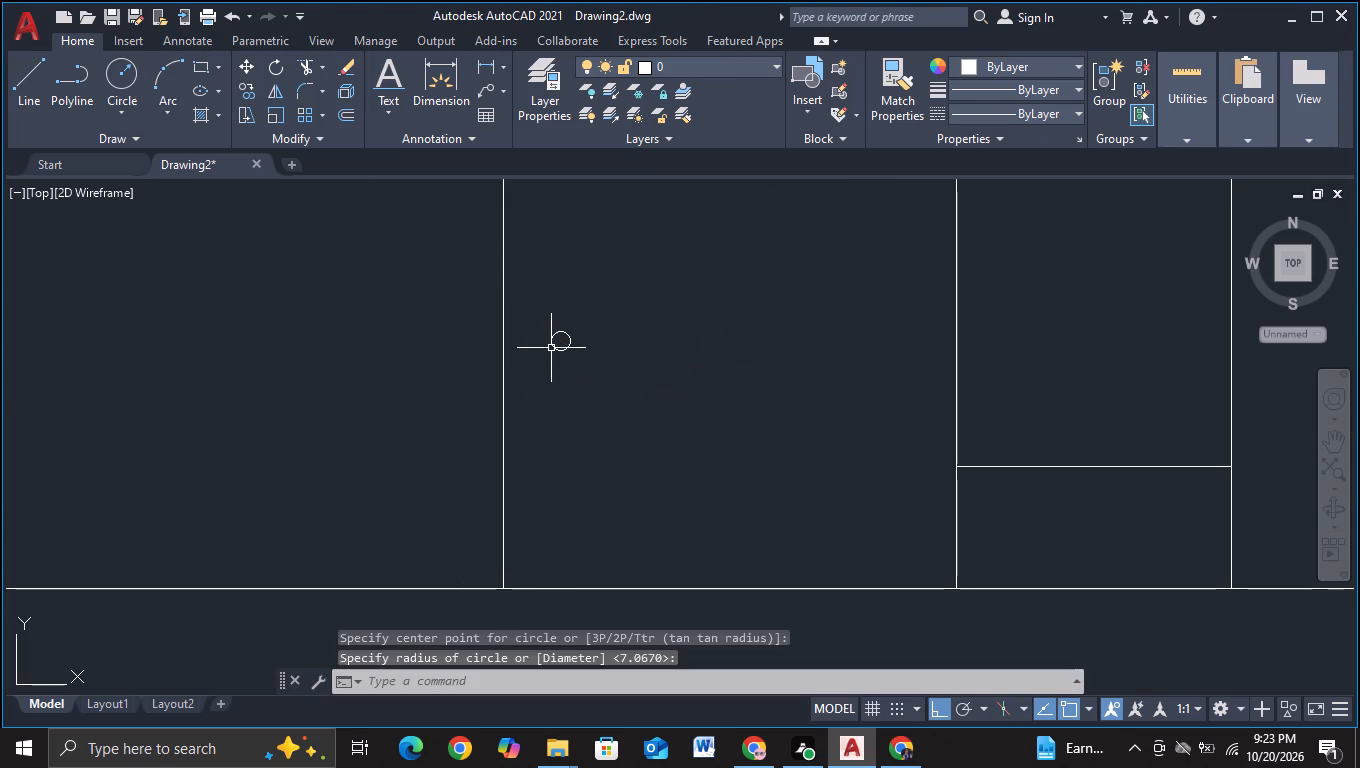
Examine the elevation's ground storey from the third bay's new door back to the double-door entrances and the tower.
{"action": "scroll", "coordinate": [551, 348], "scroll_direction": "down", "scroll_amount": 3}
{"action": "scroll", "coordinate": [554, 448], "scroll_direction": "up", "scroll_amount": 2}
{"action": "scroll", "coordinate": [562, 444], "scroll_direction": "down", "scroll_amount": 5}
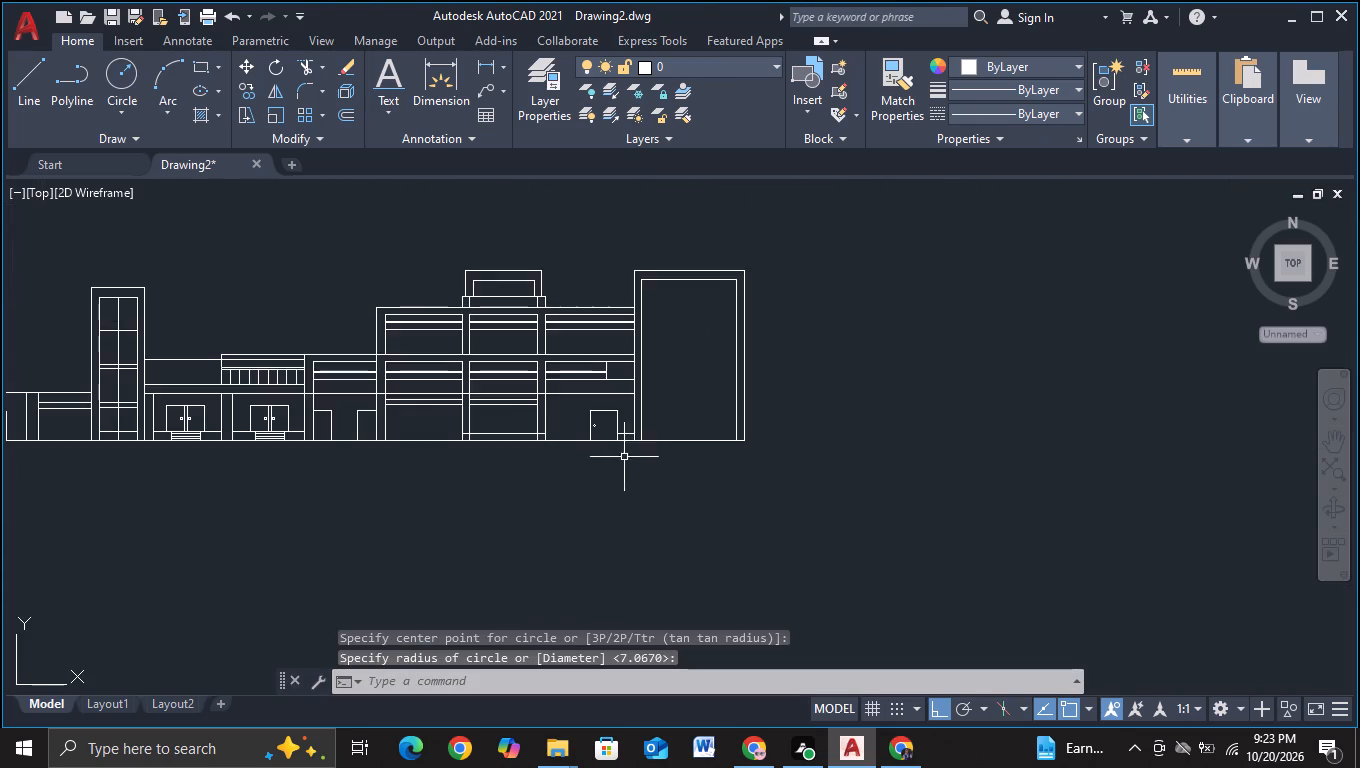
{"action": "middle_click_drag", "start_coordinate": [621, 477], "coordinate": [743, 432]}
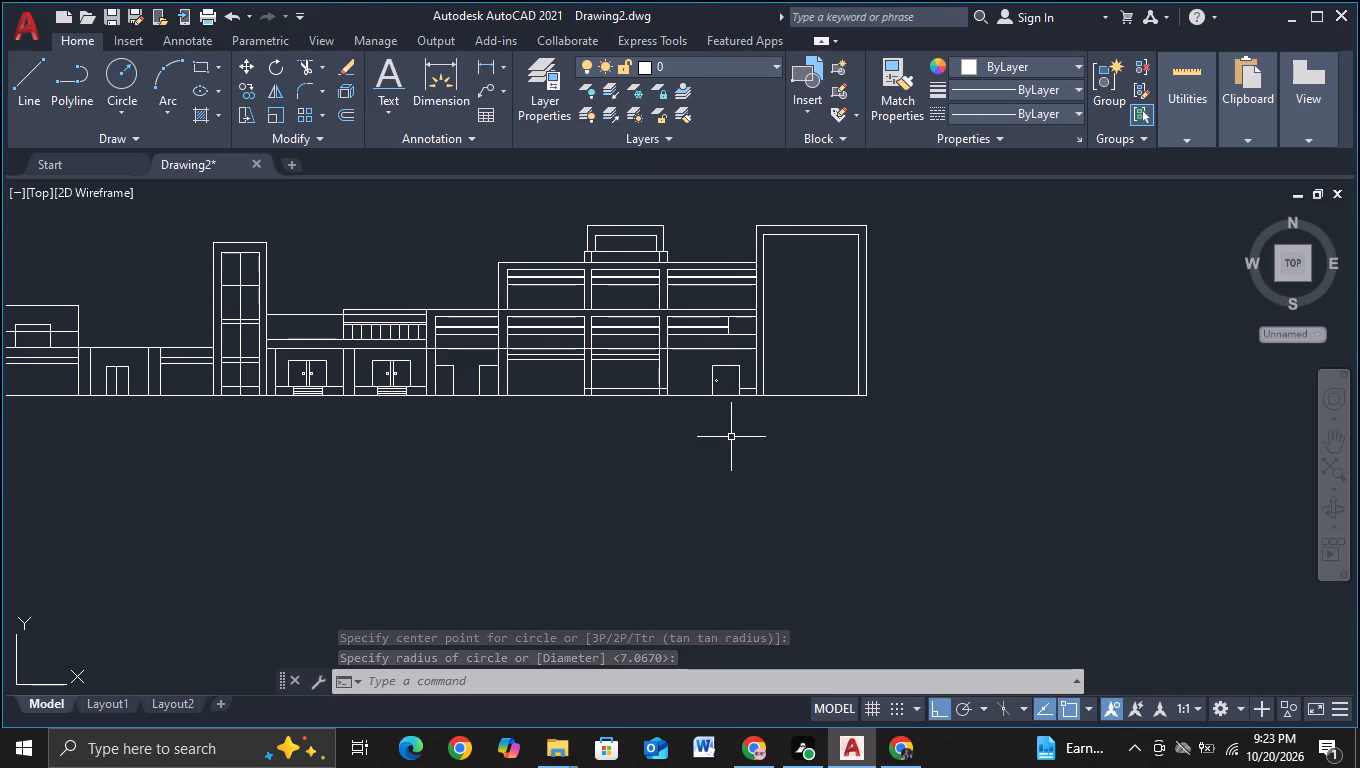
{"action": "scroll", "coordinate": [605, 402], "scroll_direction": "up", "scroll_amount": 2}
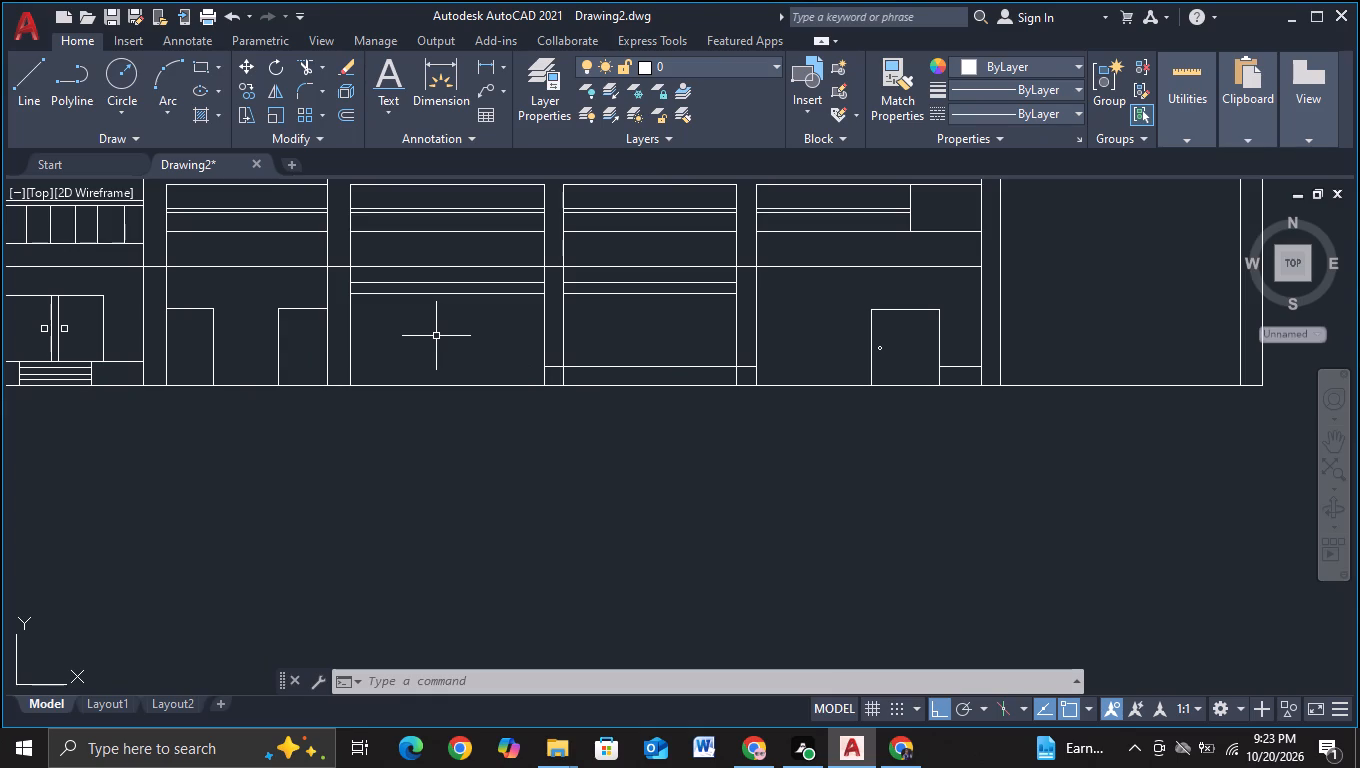
{"action": "middle_click_drag", "start_coordinate": [436, 336], "coordinate": [777, 351]}
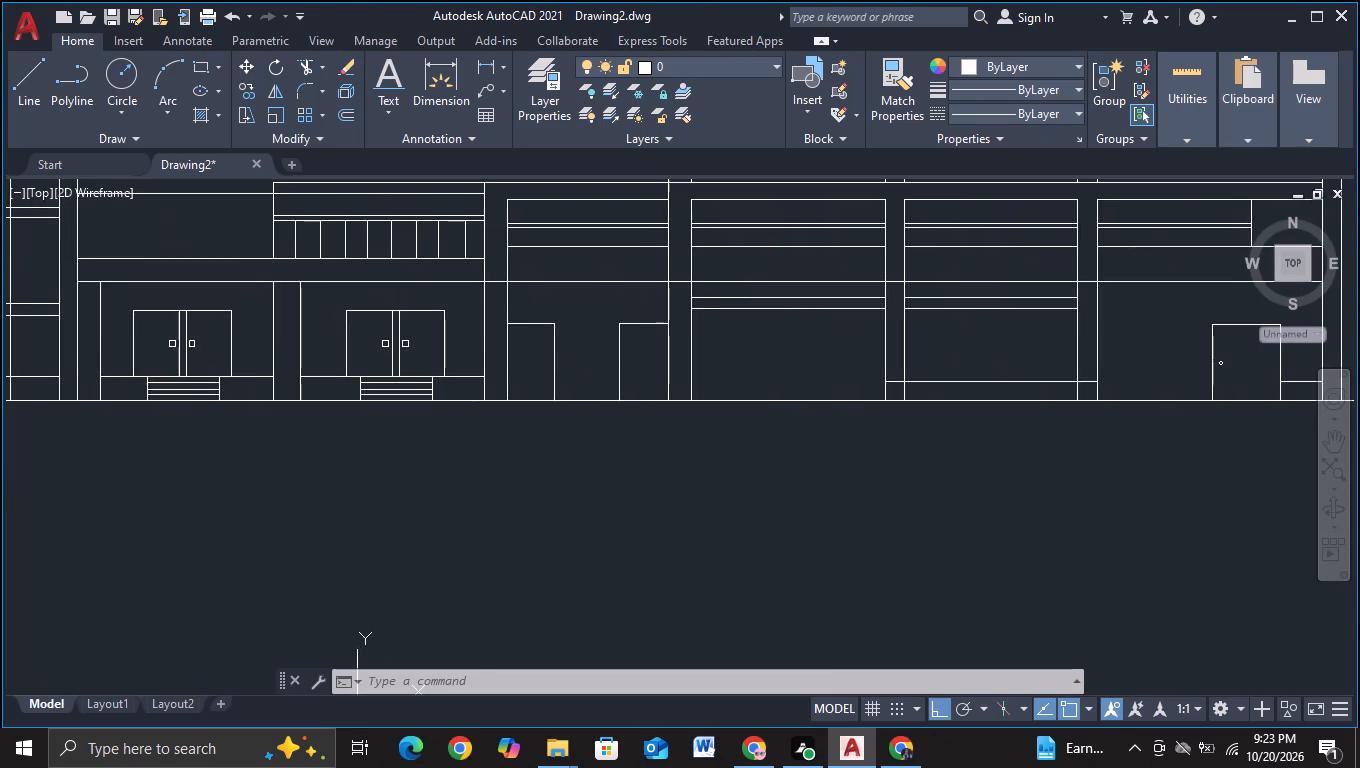
{"action": "middle_click_drag", "start_coordinate": [777, 351], "coordinate": [778, 351]}
{"action": "scroll", "coordinate": [640, 465], "scroll_direction": "down", "scroll_amount": 1}
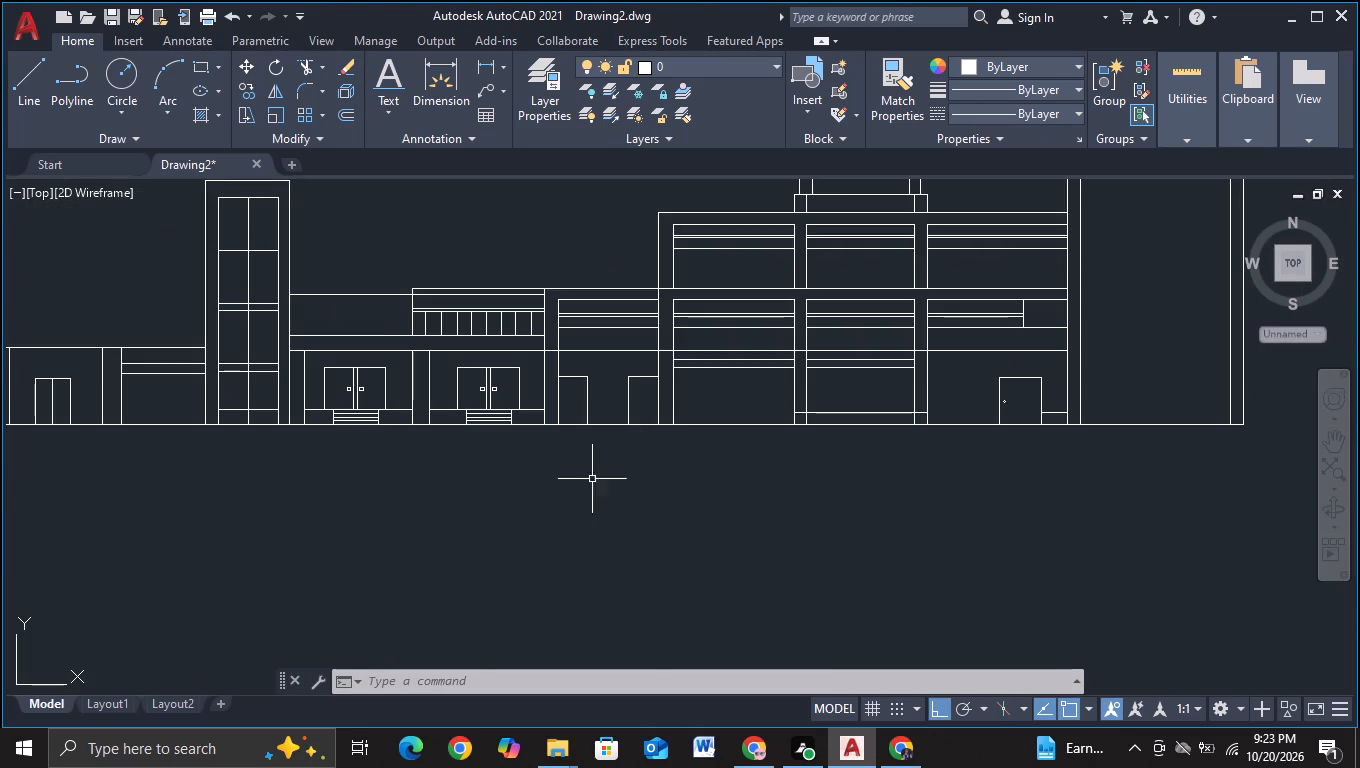
Trim the tower window's central vertical line below its lowest horizontal line.
{"action": "middle_click_drag", "start_coordinate": [298, 470], "coordinate": [532, 459]}
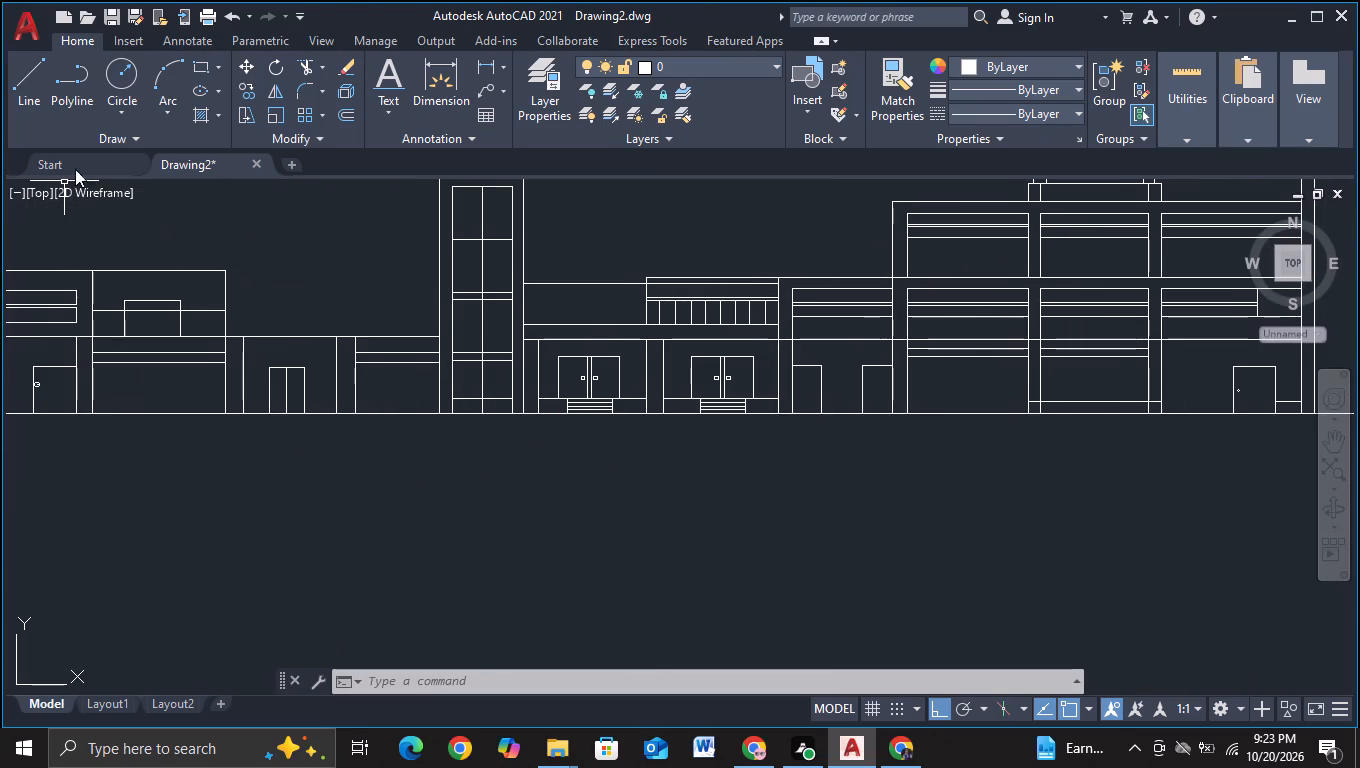
{"action": "left_click", "coordinate": [304, 75]}
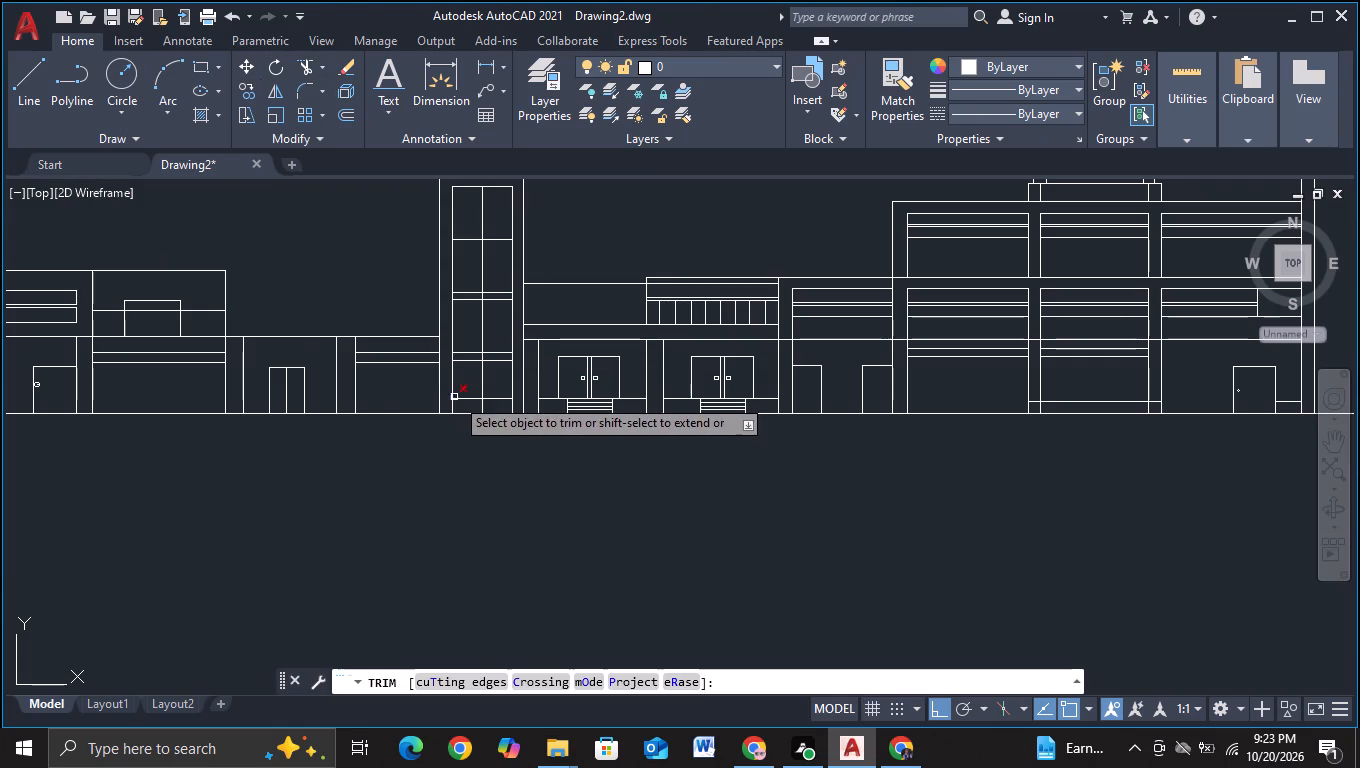
{"action": "left_click", "coordinate": [482, 408]}
{"action": "scroll", "coordinate": [442, 436], "scroll_direction": "down", "scroll_amount": 2}
{"action": "middle_click_drag", "start_coordinate": [430, 469], "coordinate": [480, 449]}
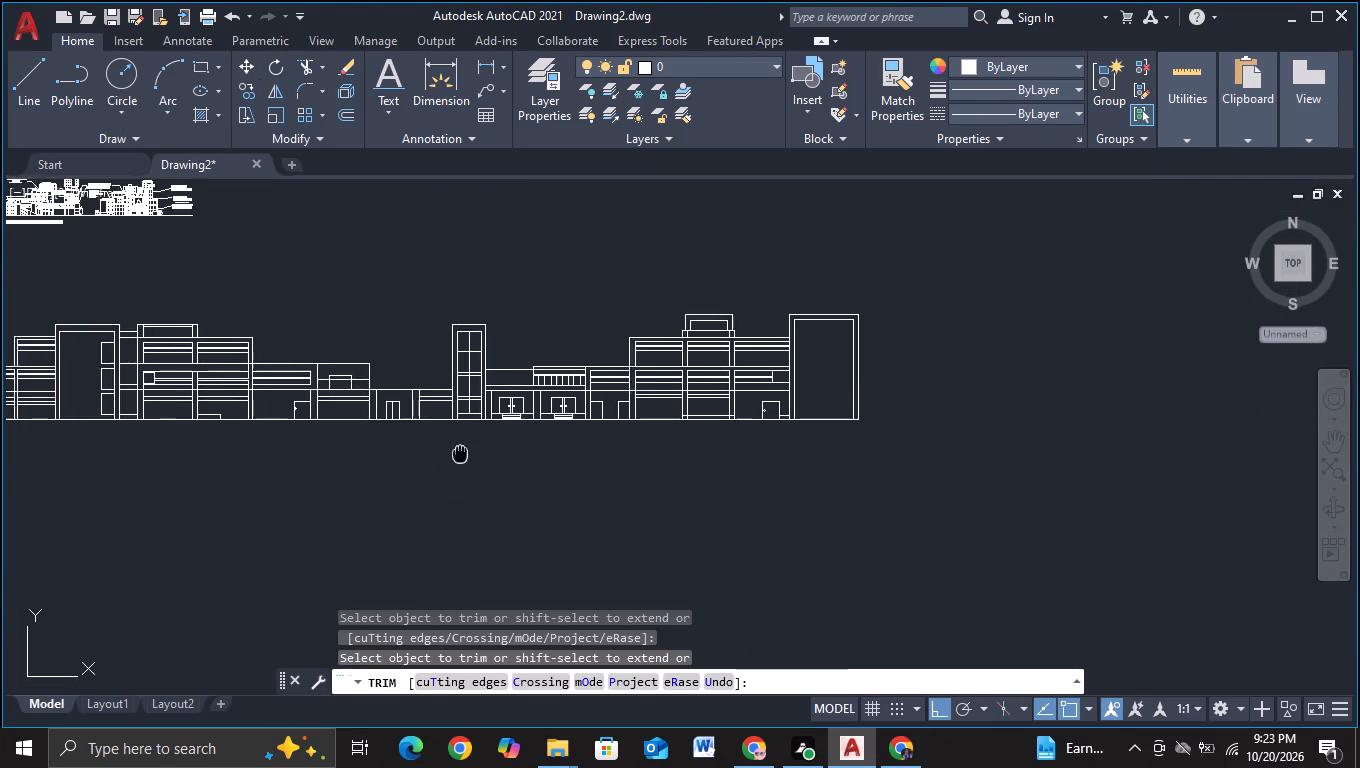
{"action": "middle_click_drag", "start_coordinate": [480, 449], "coordinate": [525, 445]}
{"action": "key", "text": "Escape"}
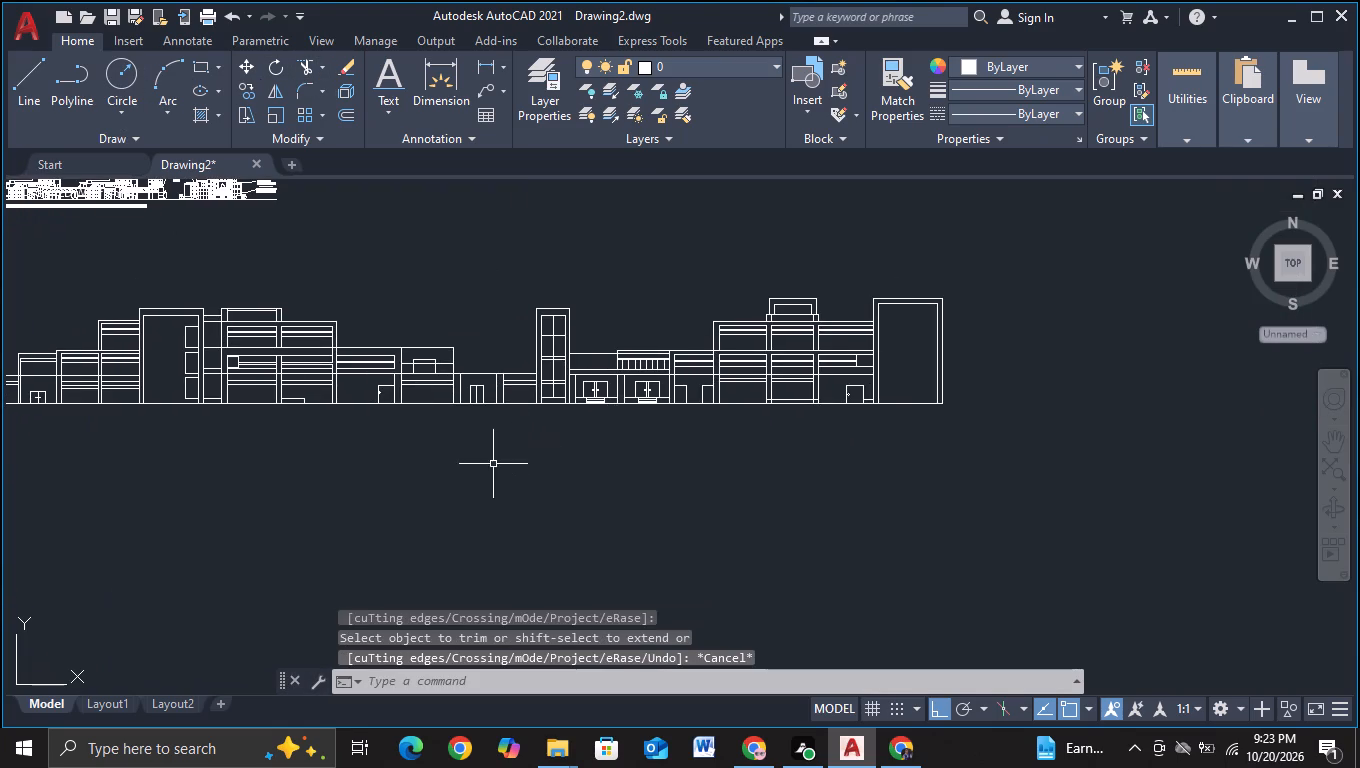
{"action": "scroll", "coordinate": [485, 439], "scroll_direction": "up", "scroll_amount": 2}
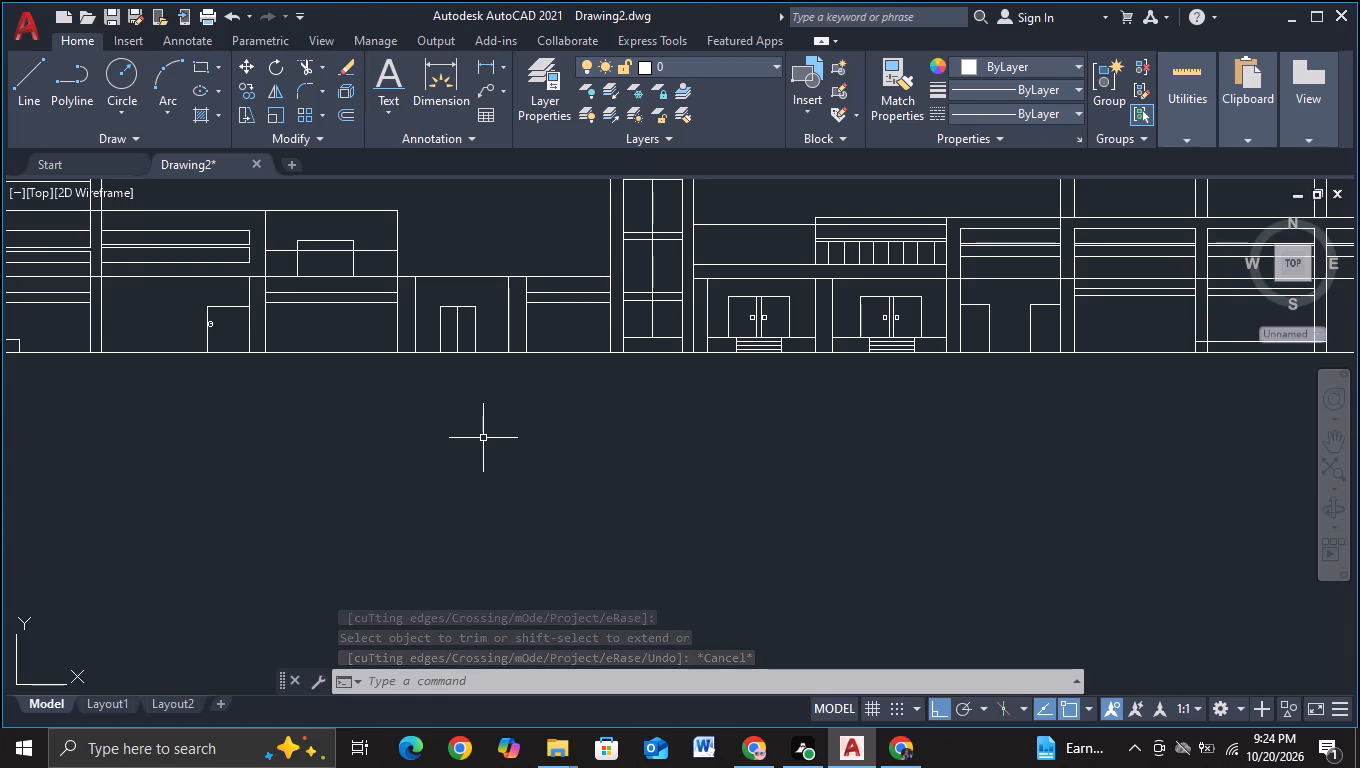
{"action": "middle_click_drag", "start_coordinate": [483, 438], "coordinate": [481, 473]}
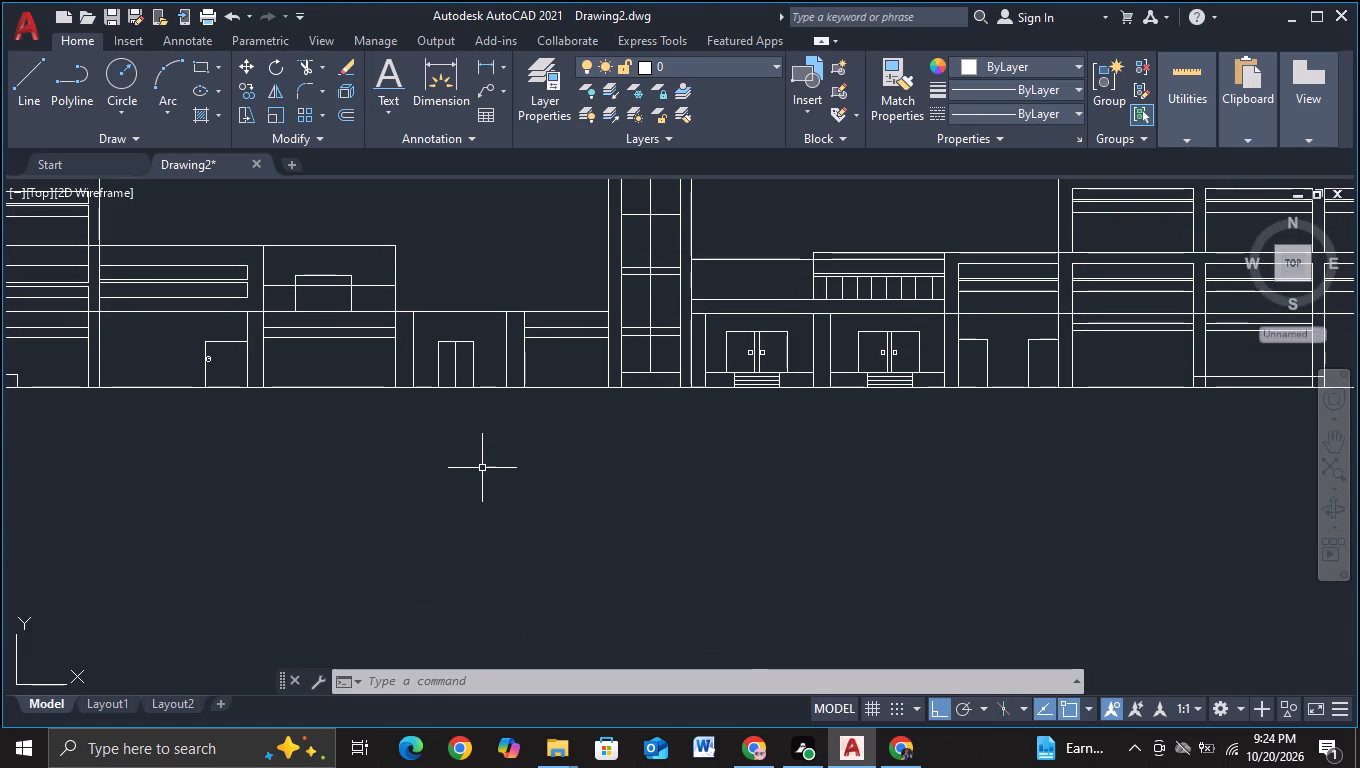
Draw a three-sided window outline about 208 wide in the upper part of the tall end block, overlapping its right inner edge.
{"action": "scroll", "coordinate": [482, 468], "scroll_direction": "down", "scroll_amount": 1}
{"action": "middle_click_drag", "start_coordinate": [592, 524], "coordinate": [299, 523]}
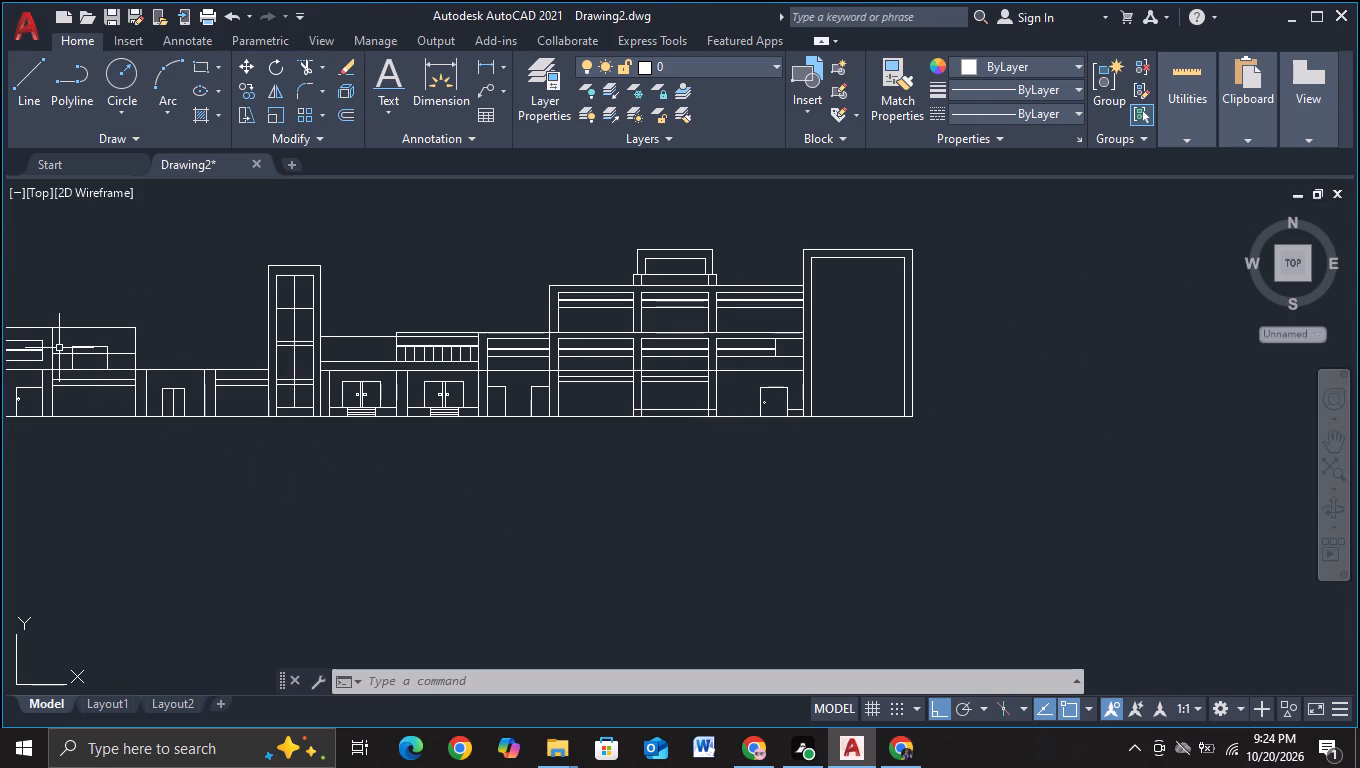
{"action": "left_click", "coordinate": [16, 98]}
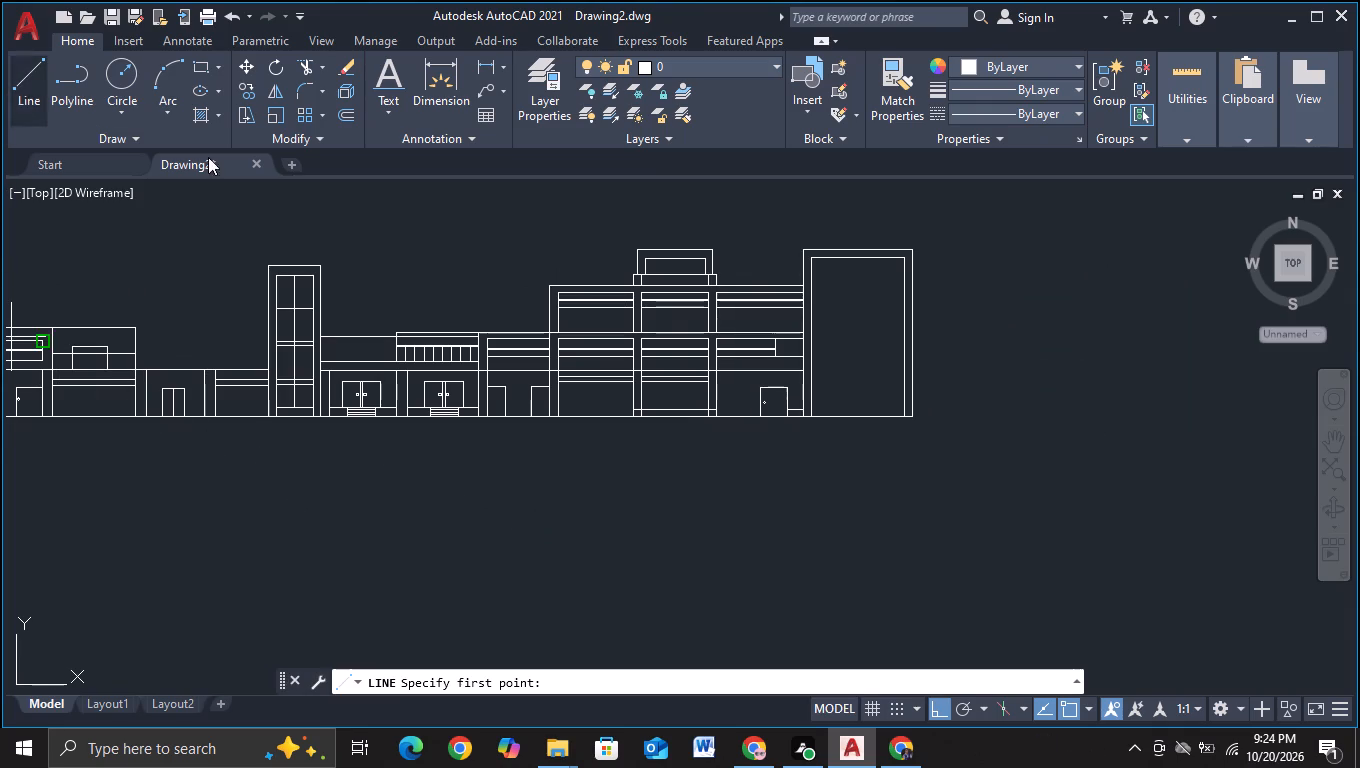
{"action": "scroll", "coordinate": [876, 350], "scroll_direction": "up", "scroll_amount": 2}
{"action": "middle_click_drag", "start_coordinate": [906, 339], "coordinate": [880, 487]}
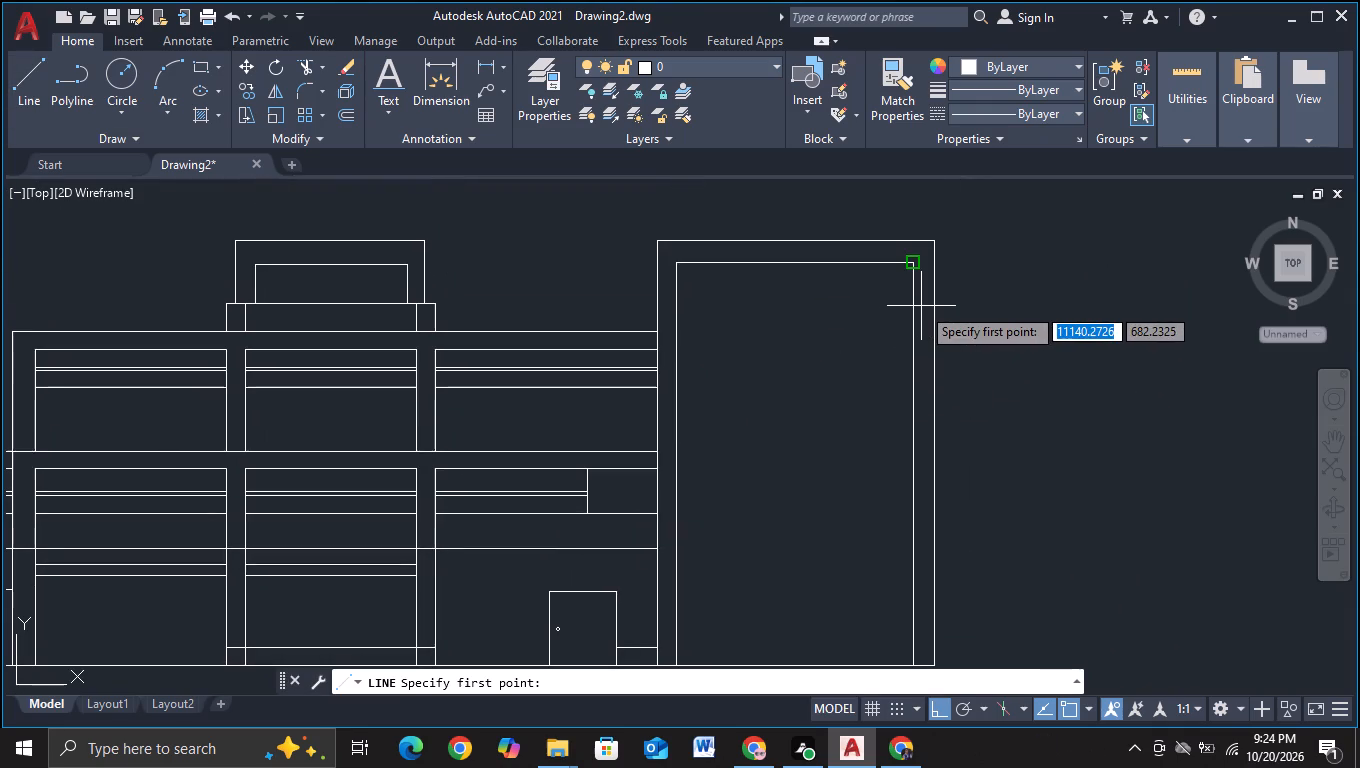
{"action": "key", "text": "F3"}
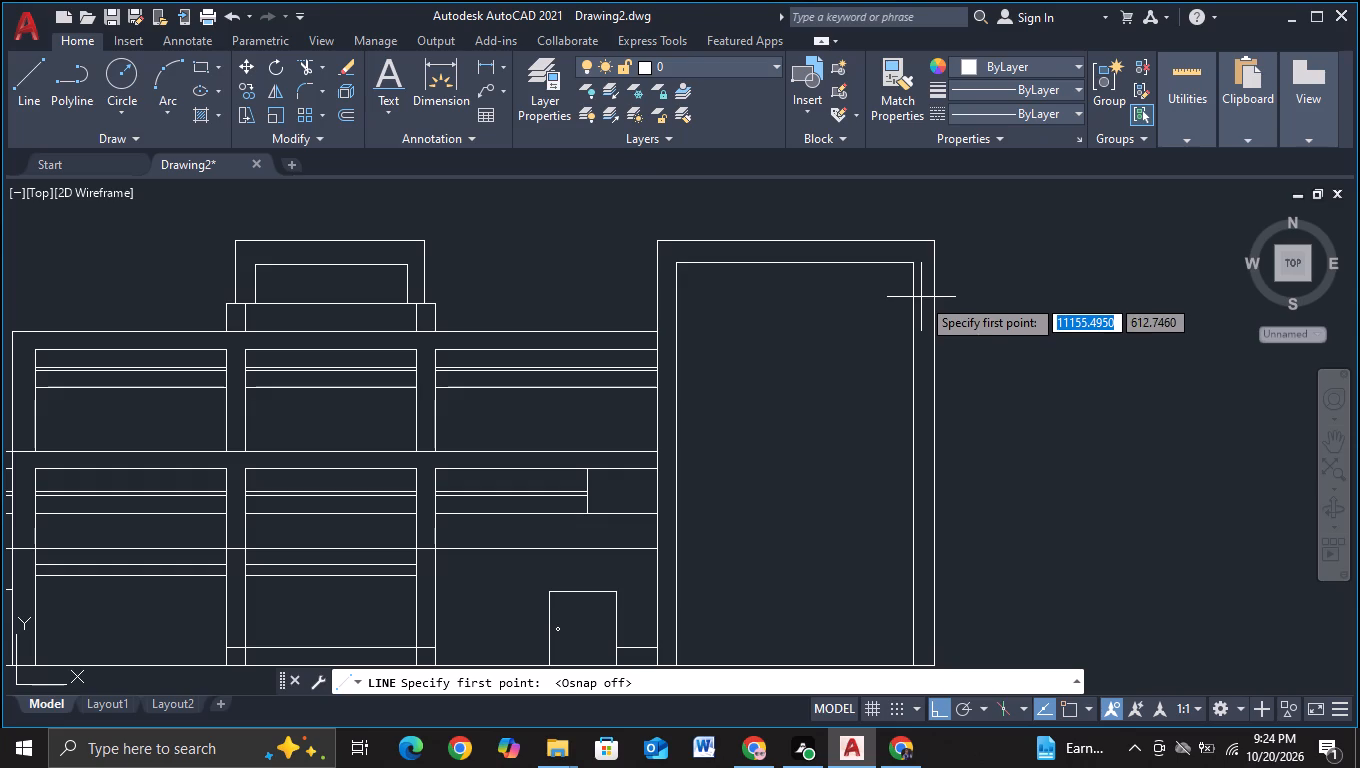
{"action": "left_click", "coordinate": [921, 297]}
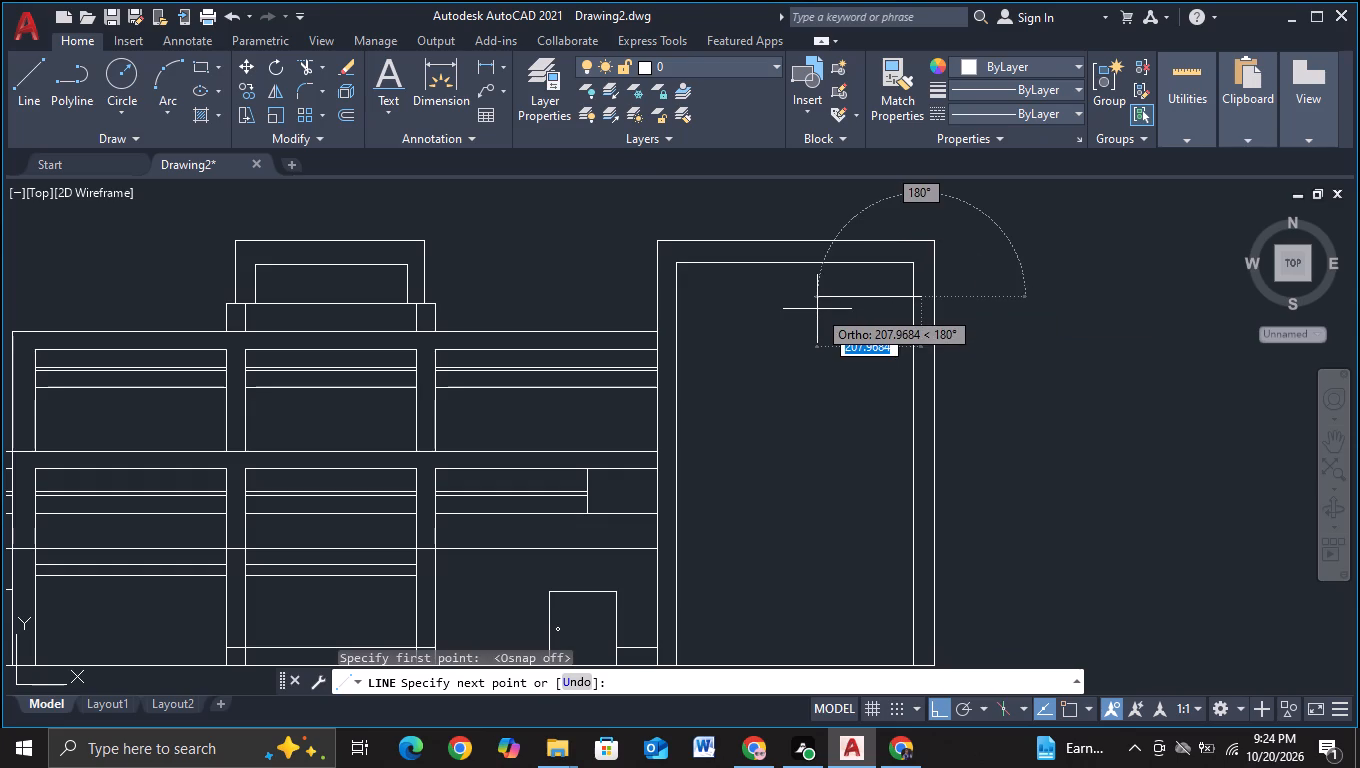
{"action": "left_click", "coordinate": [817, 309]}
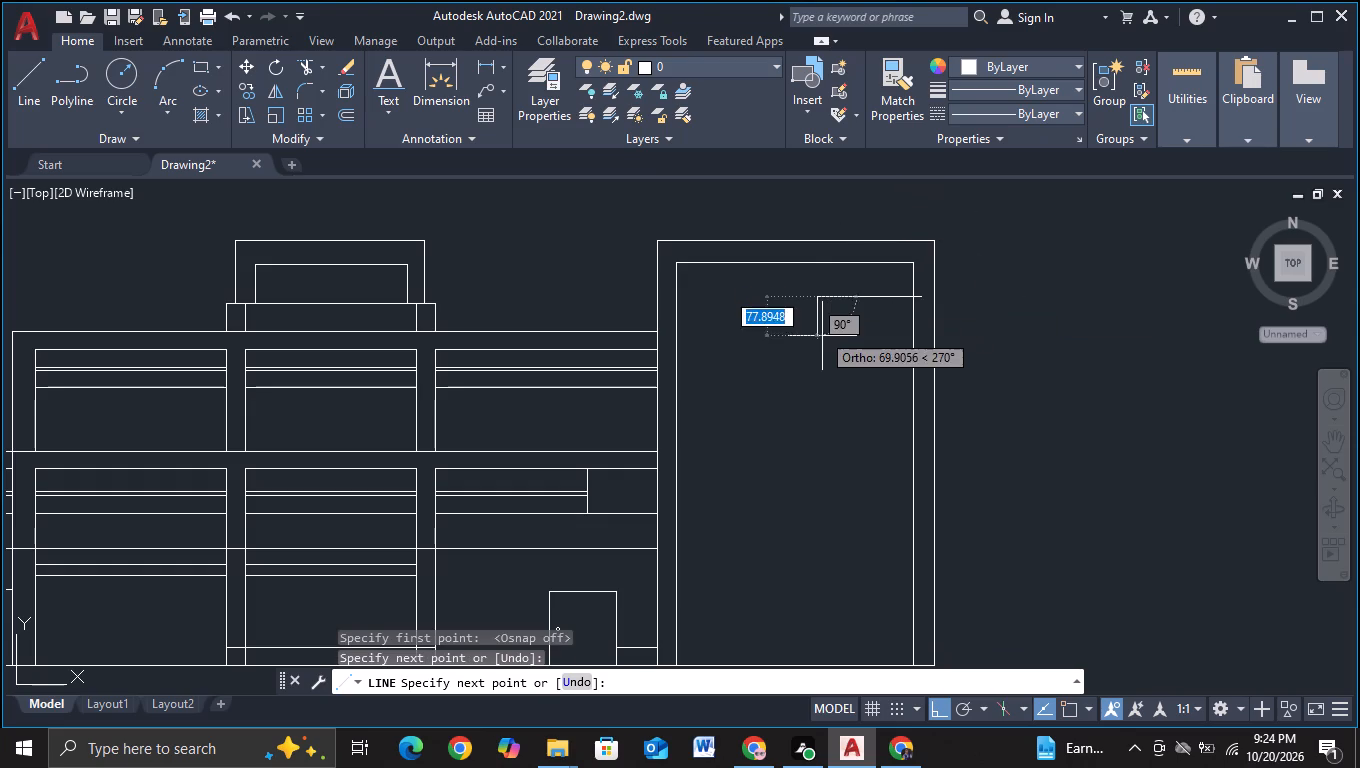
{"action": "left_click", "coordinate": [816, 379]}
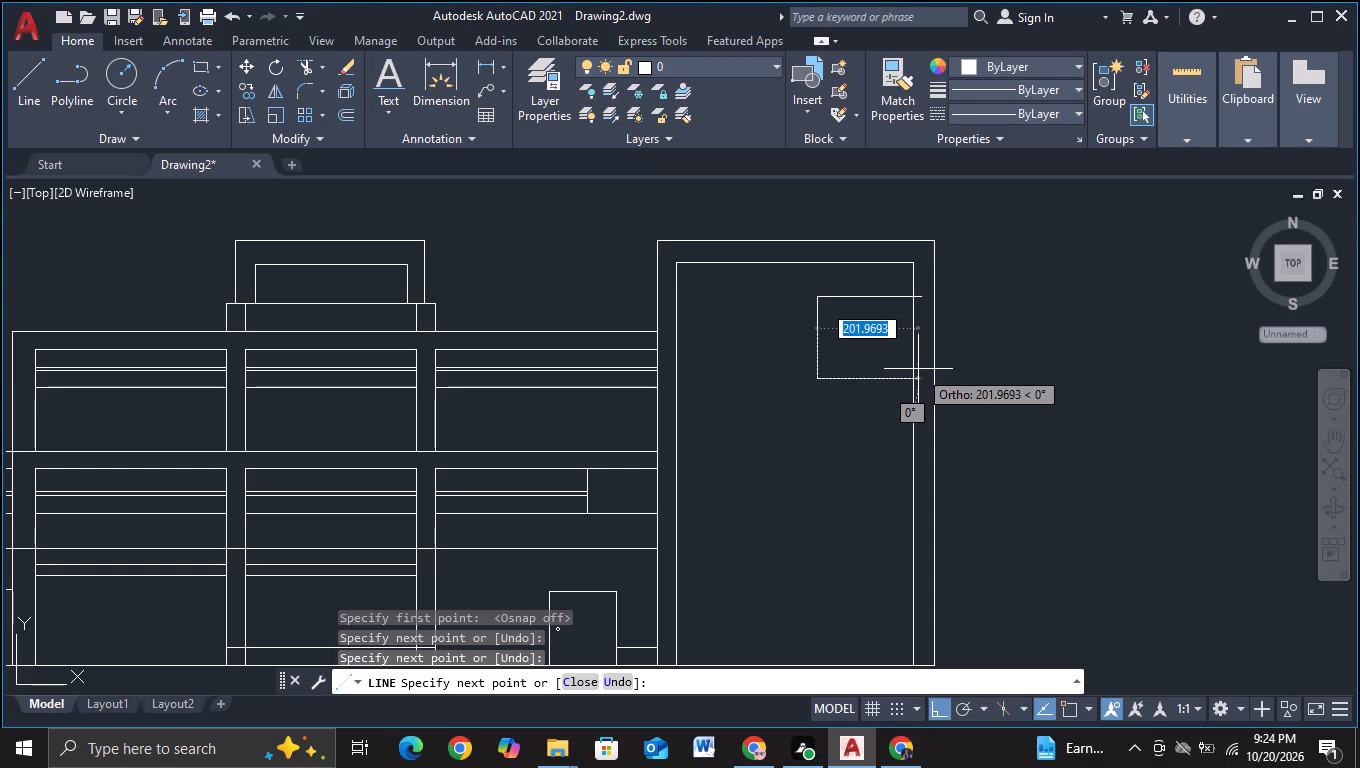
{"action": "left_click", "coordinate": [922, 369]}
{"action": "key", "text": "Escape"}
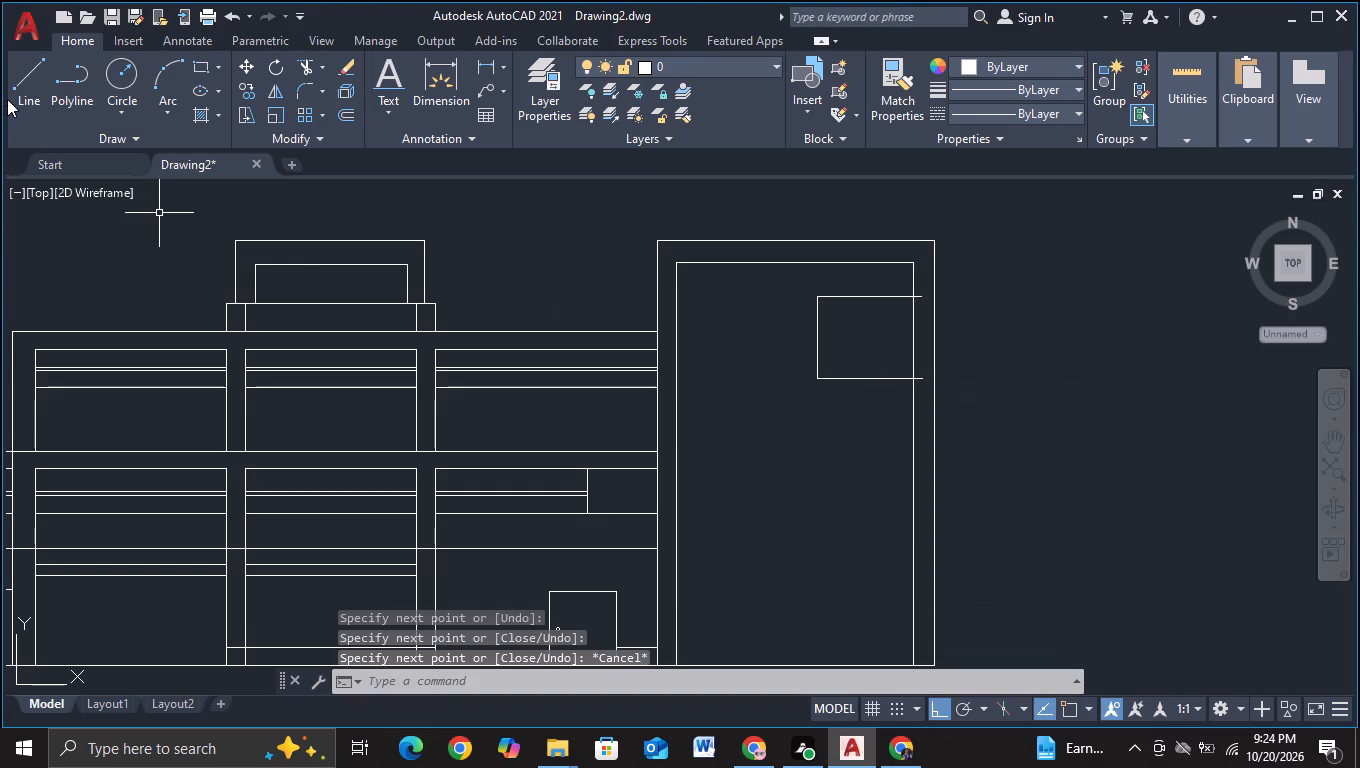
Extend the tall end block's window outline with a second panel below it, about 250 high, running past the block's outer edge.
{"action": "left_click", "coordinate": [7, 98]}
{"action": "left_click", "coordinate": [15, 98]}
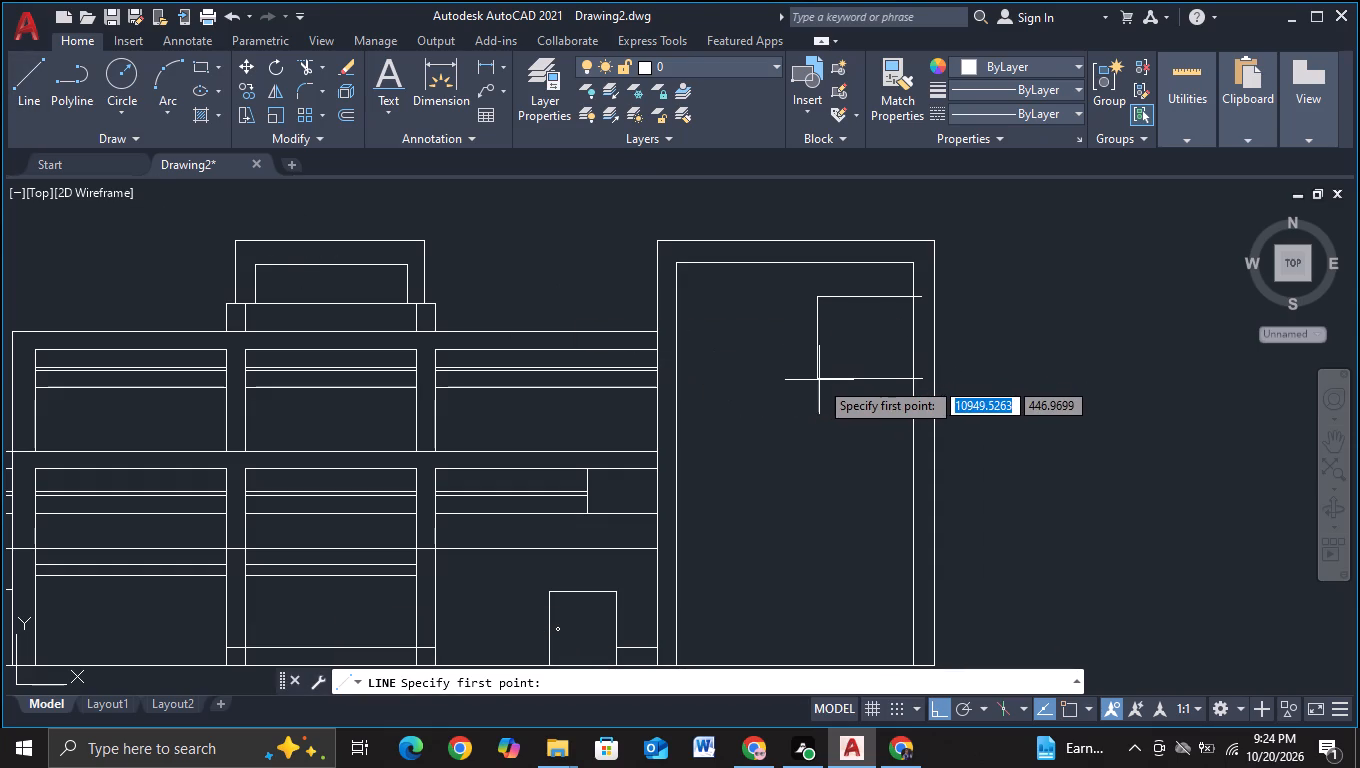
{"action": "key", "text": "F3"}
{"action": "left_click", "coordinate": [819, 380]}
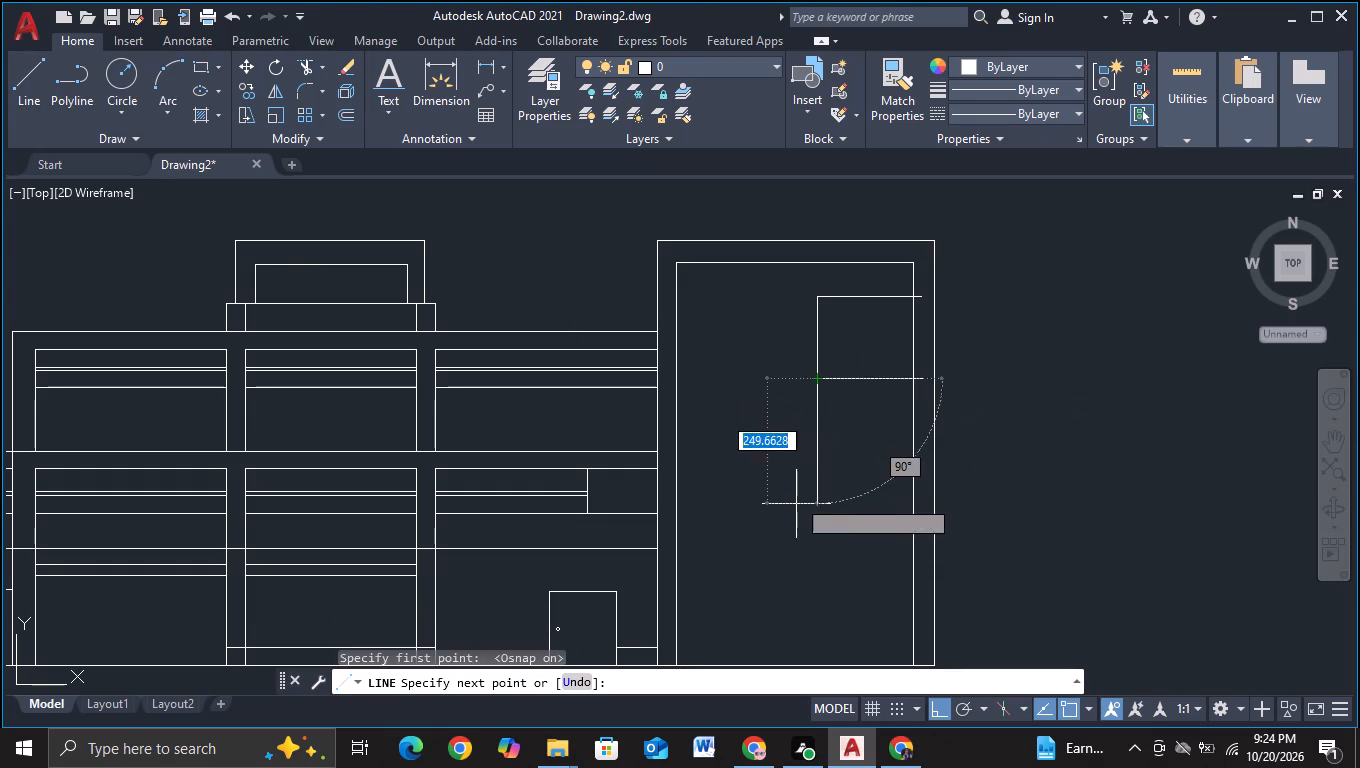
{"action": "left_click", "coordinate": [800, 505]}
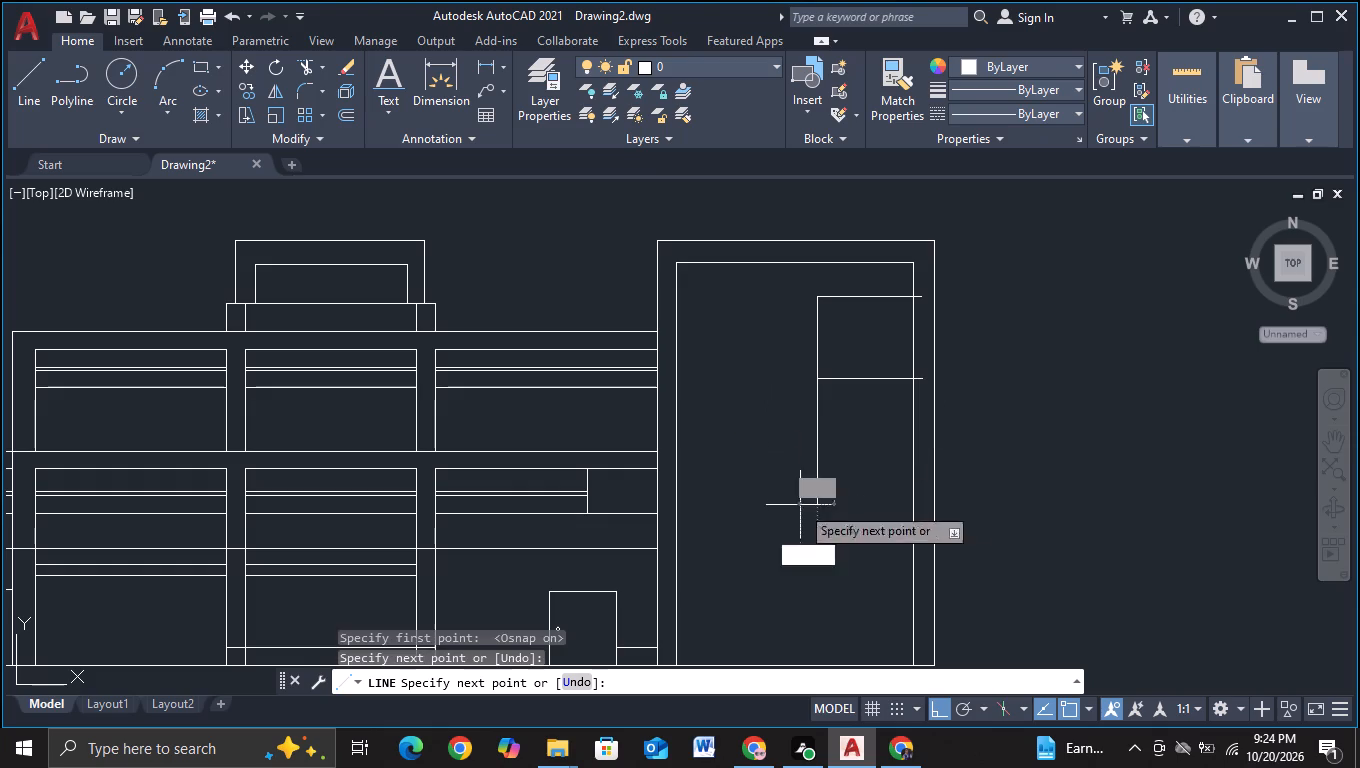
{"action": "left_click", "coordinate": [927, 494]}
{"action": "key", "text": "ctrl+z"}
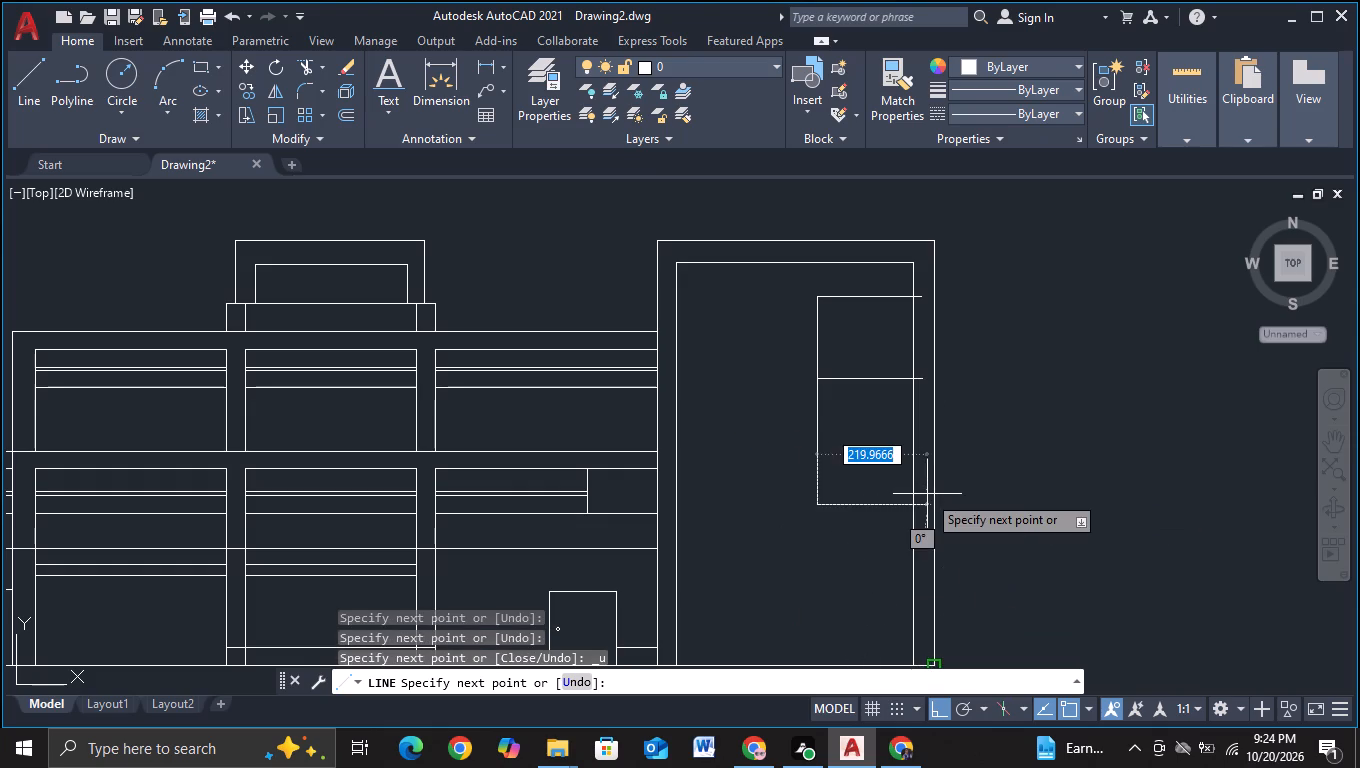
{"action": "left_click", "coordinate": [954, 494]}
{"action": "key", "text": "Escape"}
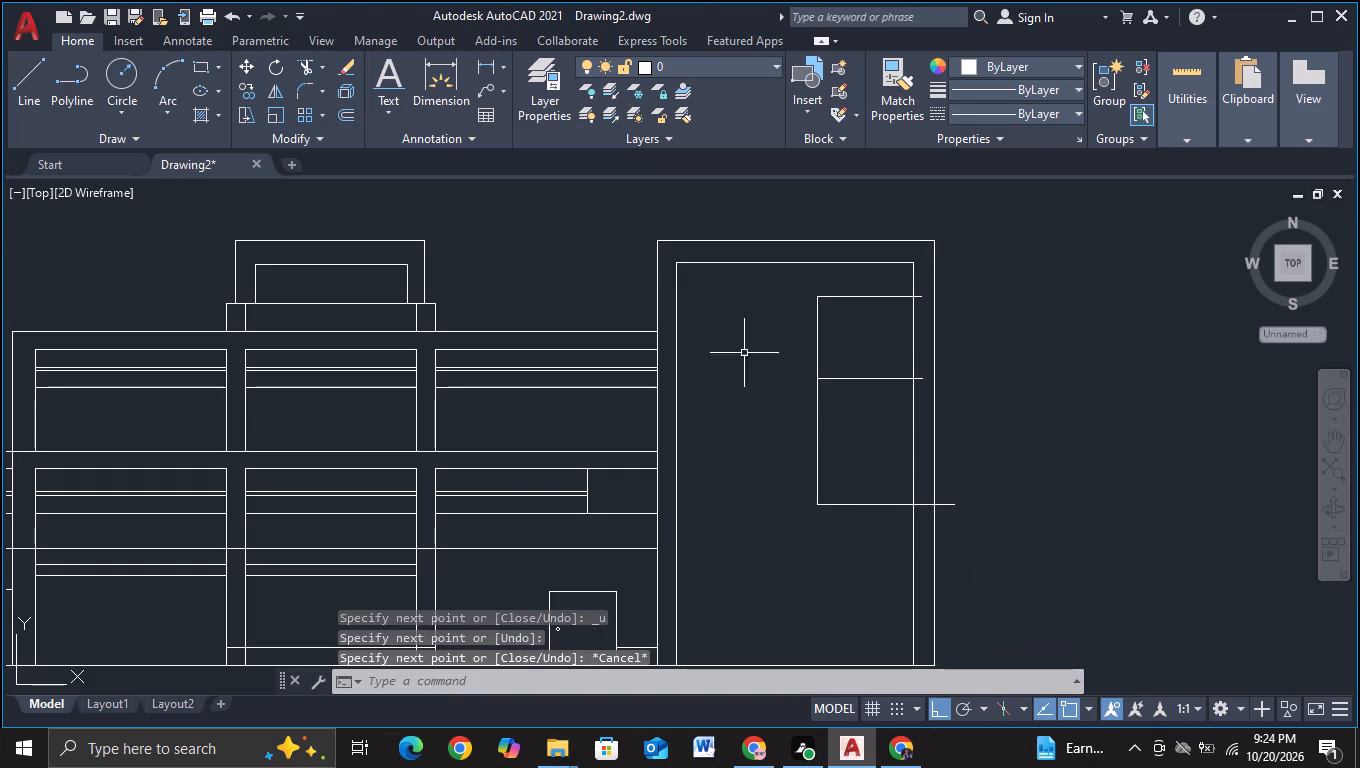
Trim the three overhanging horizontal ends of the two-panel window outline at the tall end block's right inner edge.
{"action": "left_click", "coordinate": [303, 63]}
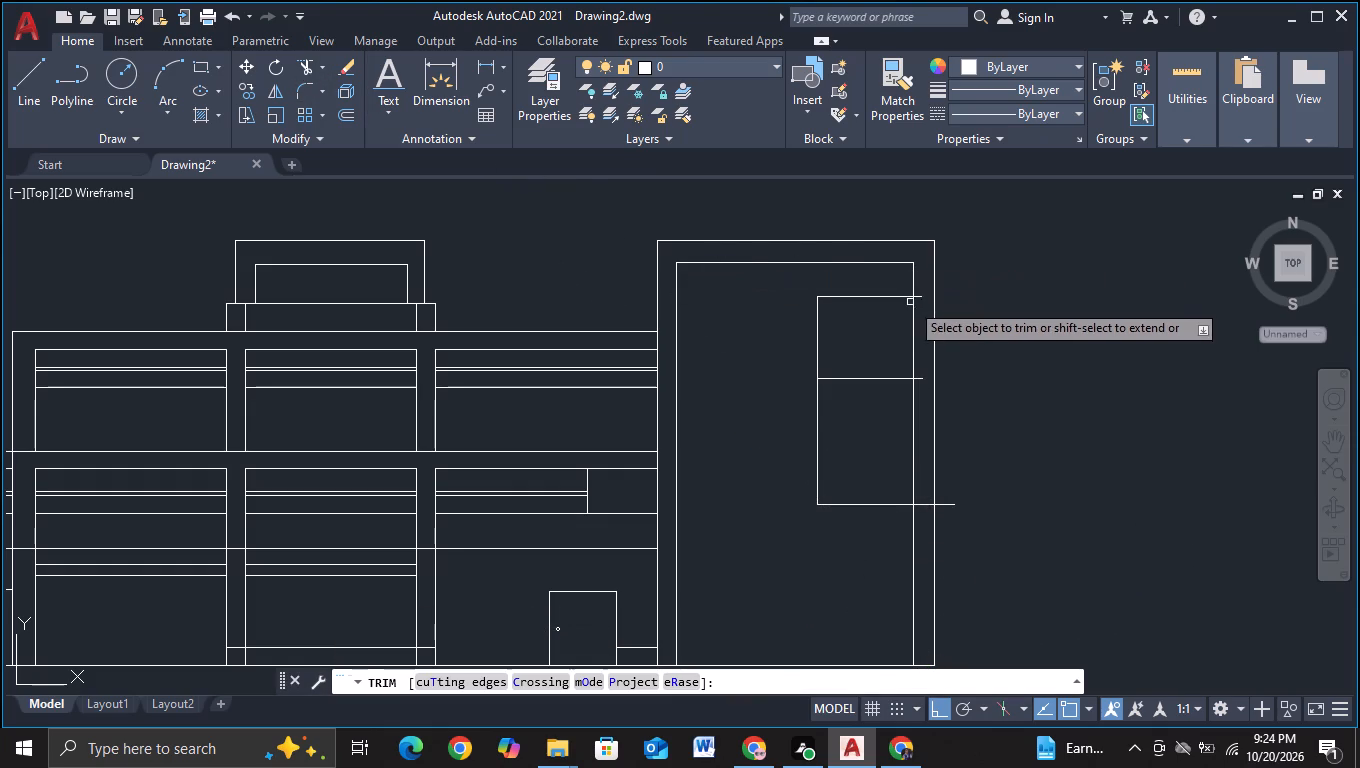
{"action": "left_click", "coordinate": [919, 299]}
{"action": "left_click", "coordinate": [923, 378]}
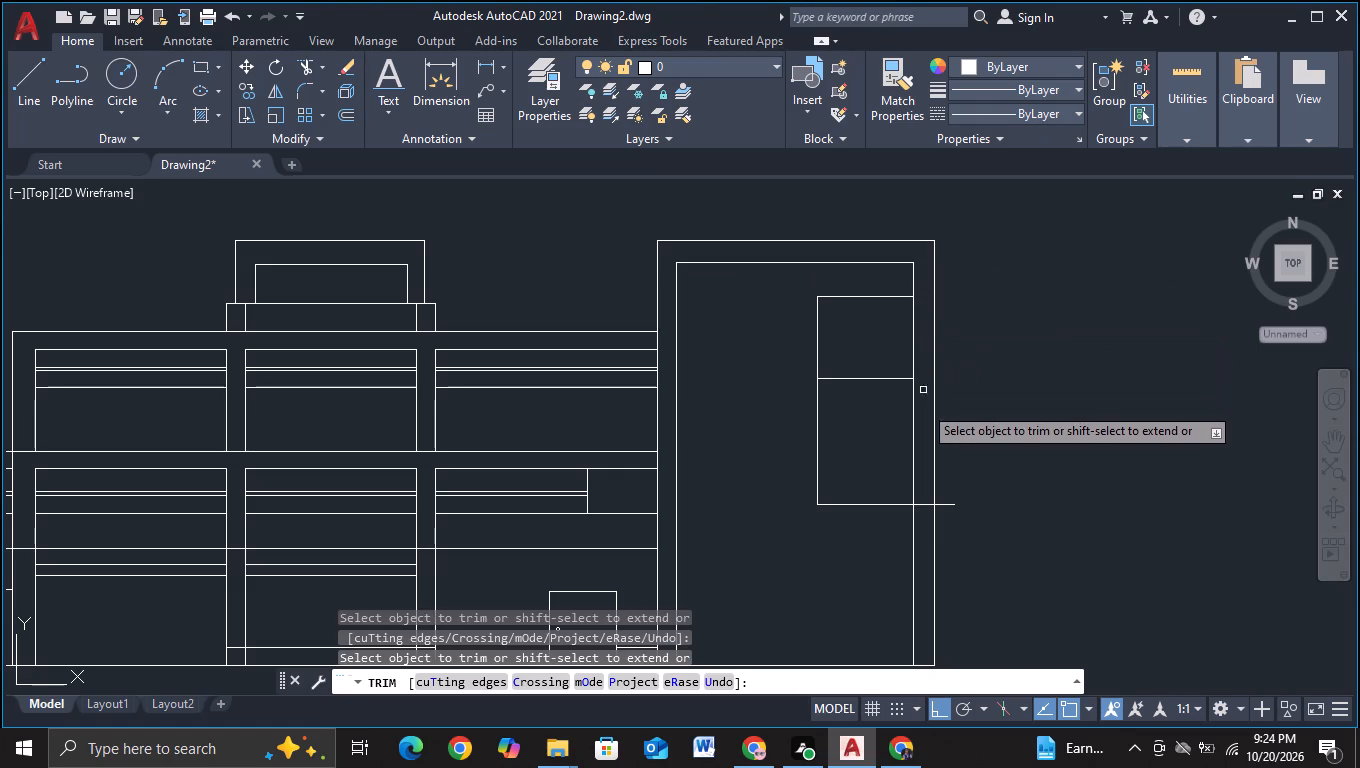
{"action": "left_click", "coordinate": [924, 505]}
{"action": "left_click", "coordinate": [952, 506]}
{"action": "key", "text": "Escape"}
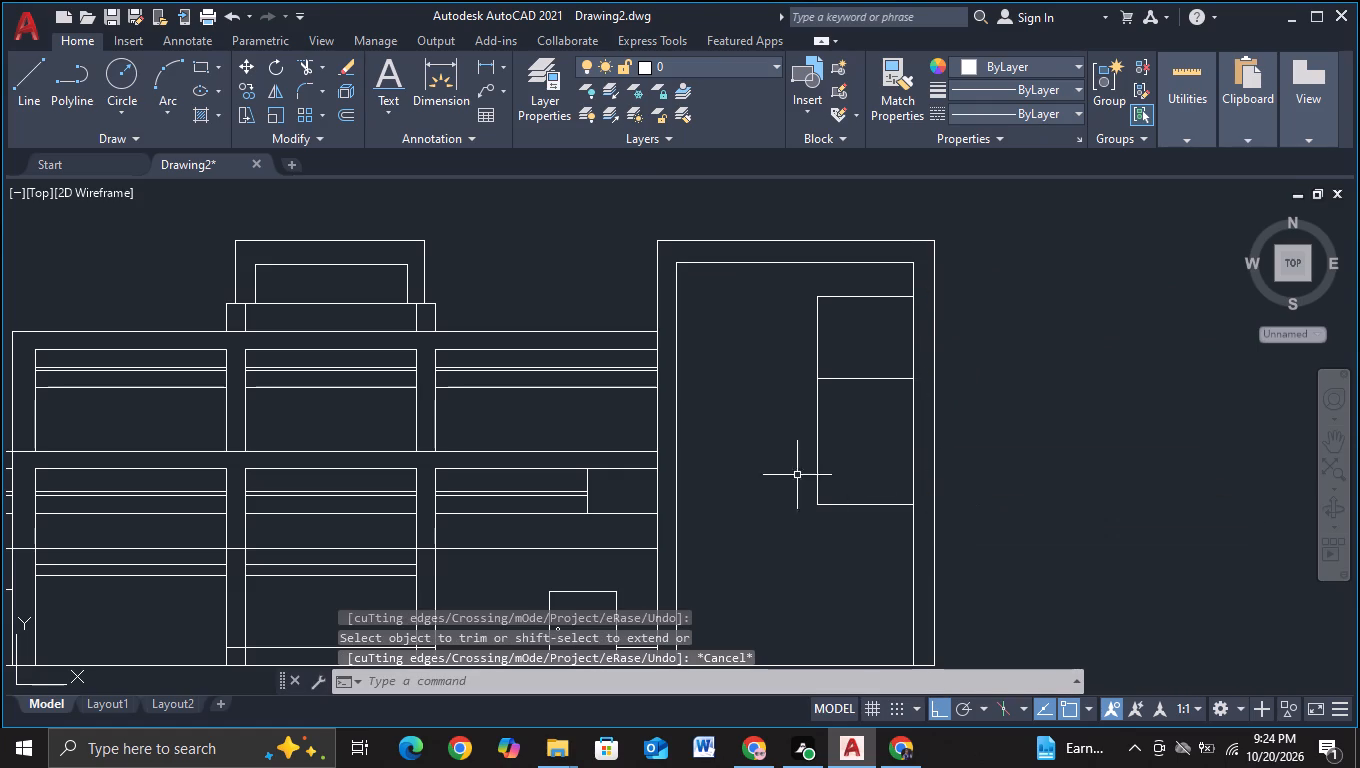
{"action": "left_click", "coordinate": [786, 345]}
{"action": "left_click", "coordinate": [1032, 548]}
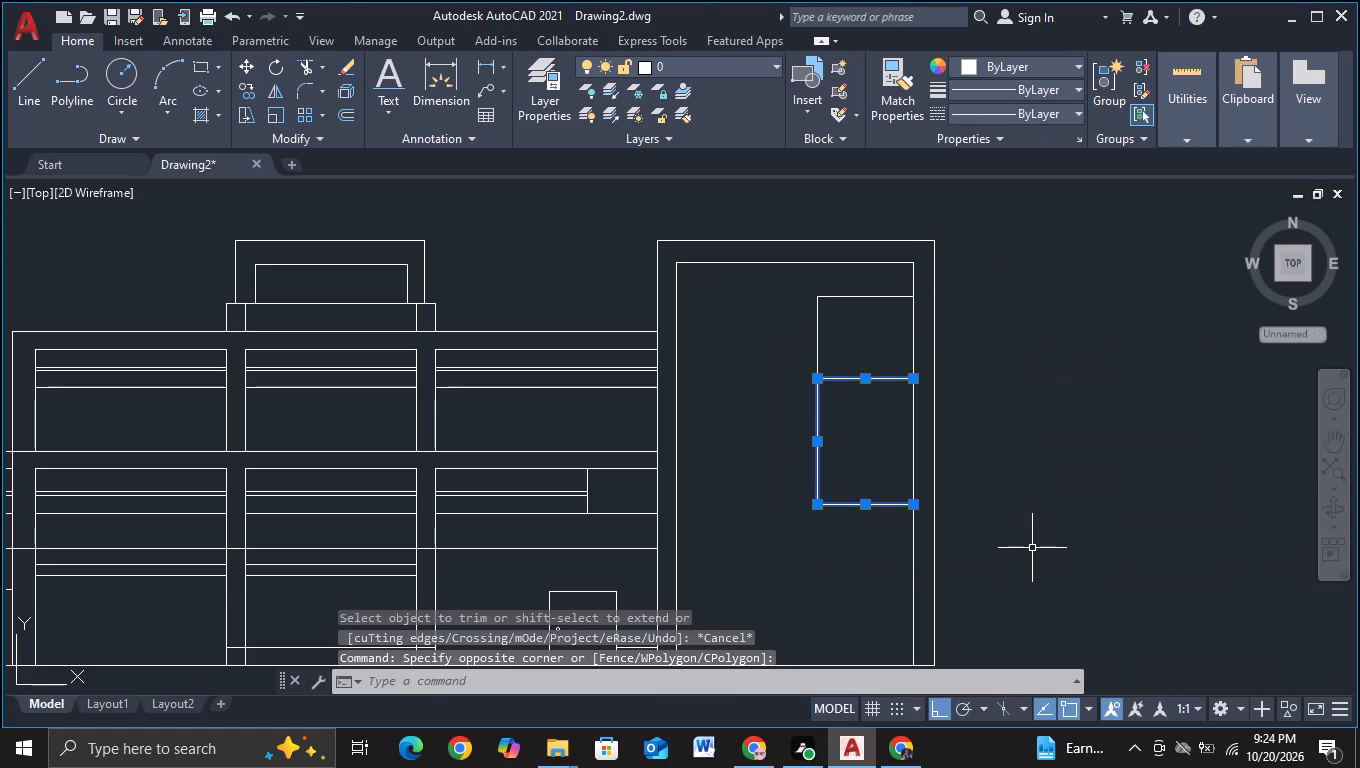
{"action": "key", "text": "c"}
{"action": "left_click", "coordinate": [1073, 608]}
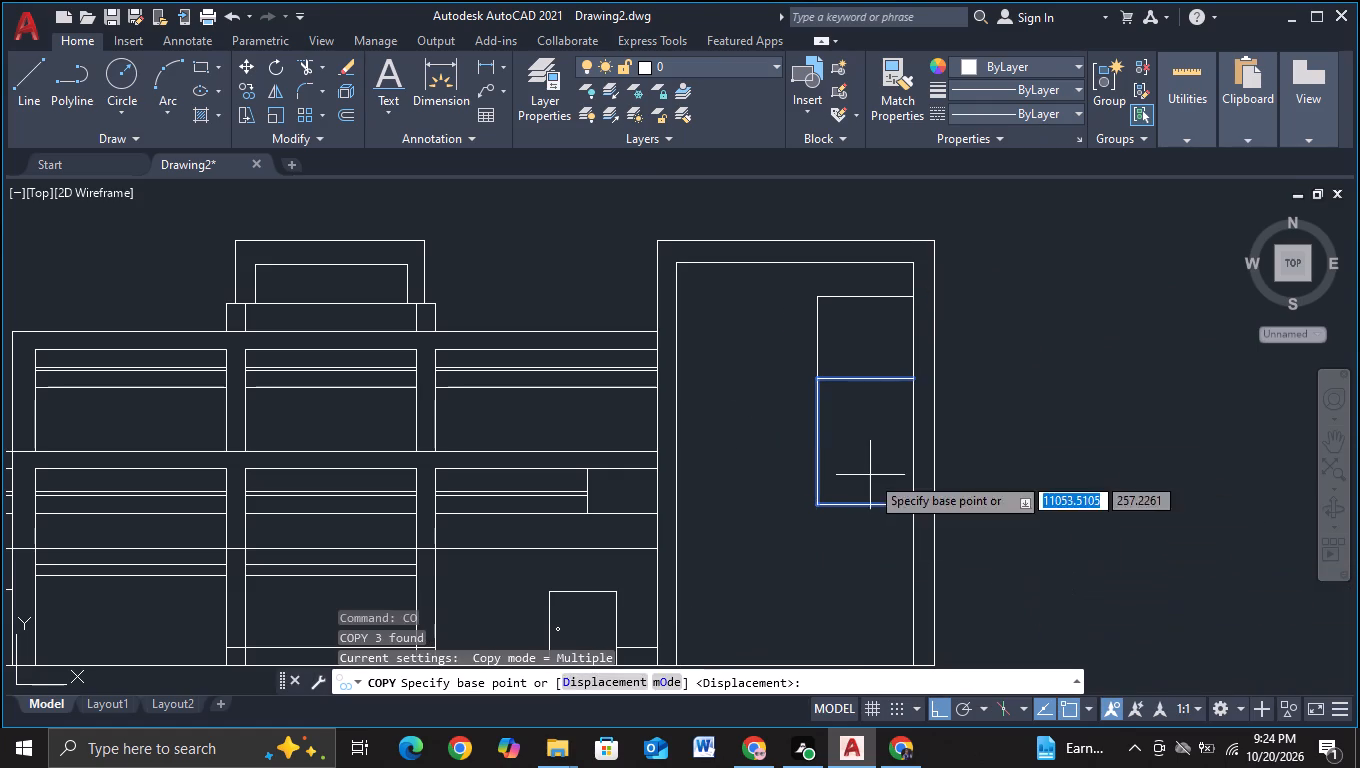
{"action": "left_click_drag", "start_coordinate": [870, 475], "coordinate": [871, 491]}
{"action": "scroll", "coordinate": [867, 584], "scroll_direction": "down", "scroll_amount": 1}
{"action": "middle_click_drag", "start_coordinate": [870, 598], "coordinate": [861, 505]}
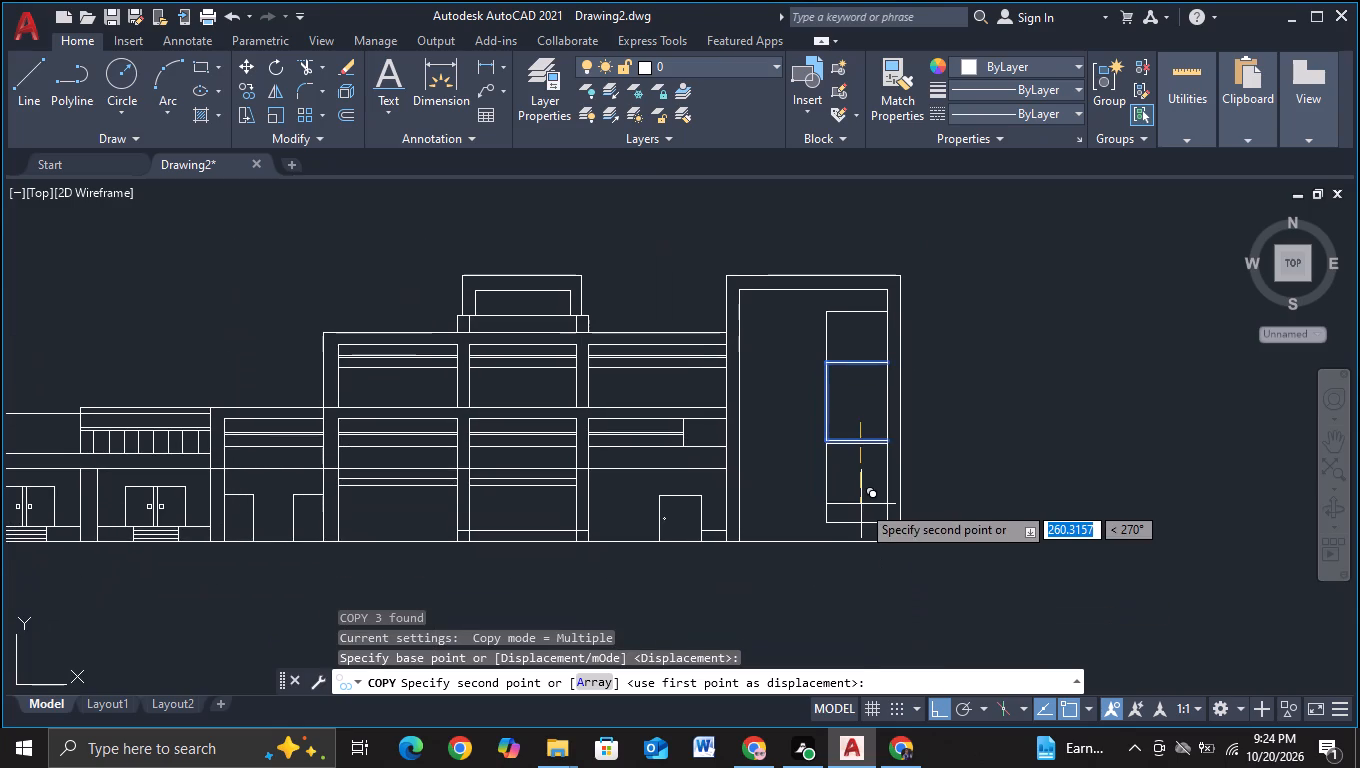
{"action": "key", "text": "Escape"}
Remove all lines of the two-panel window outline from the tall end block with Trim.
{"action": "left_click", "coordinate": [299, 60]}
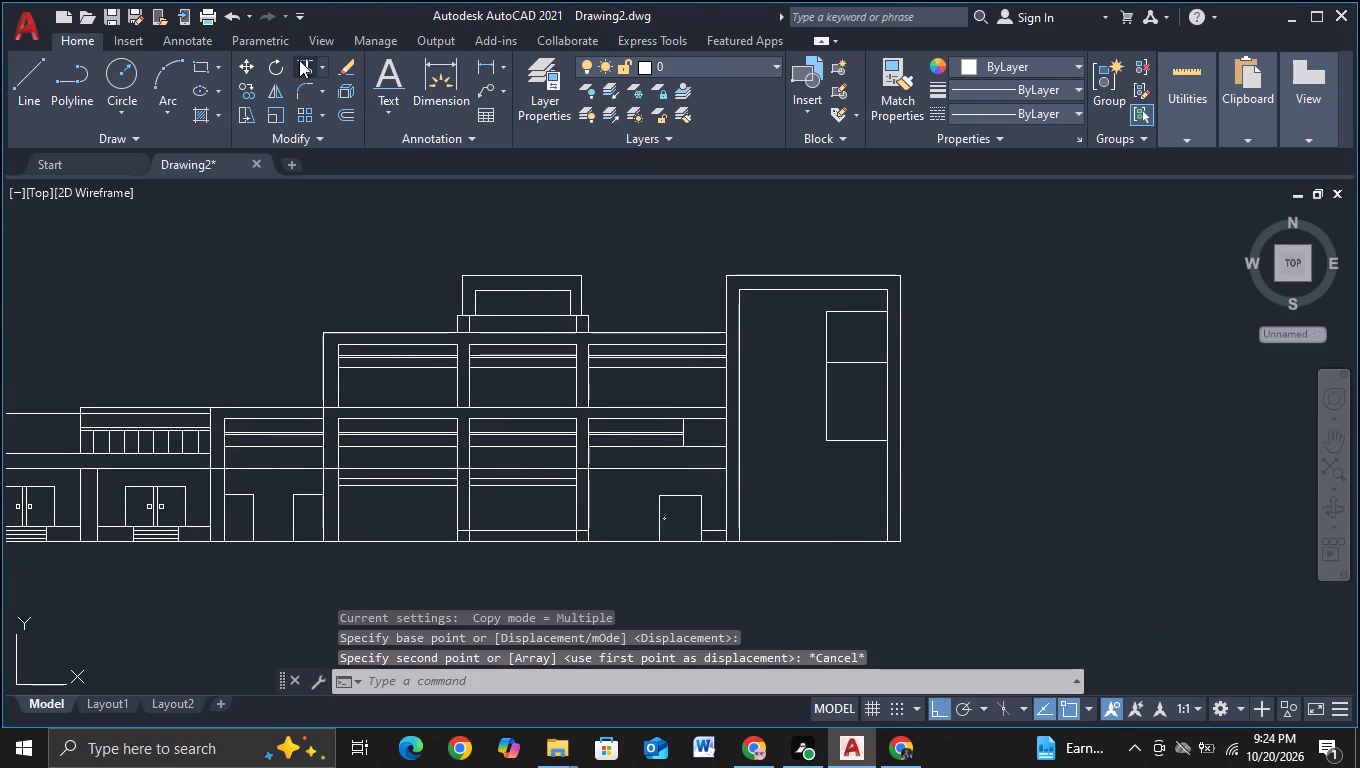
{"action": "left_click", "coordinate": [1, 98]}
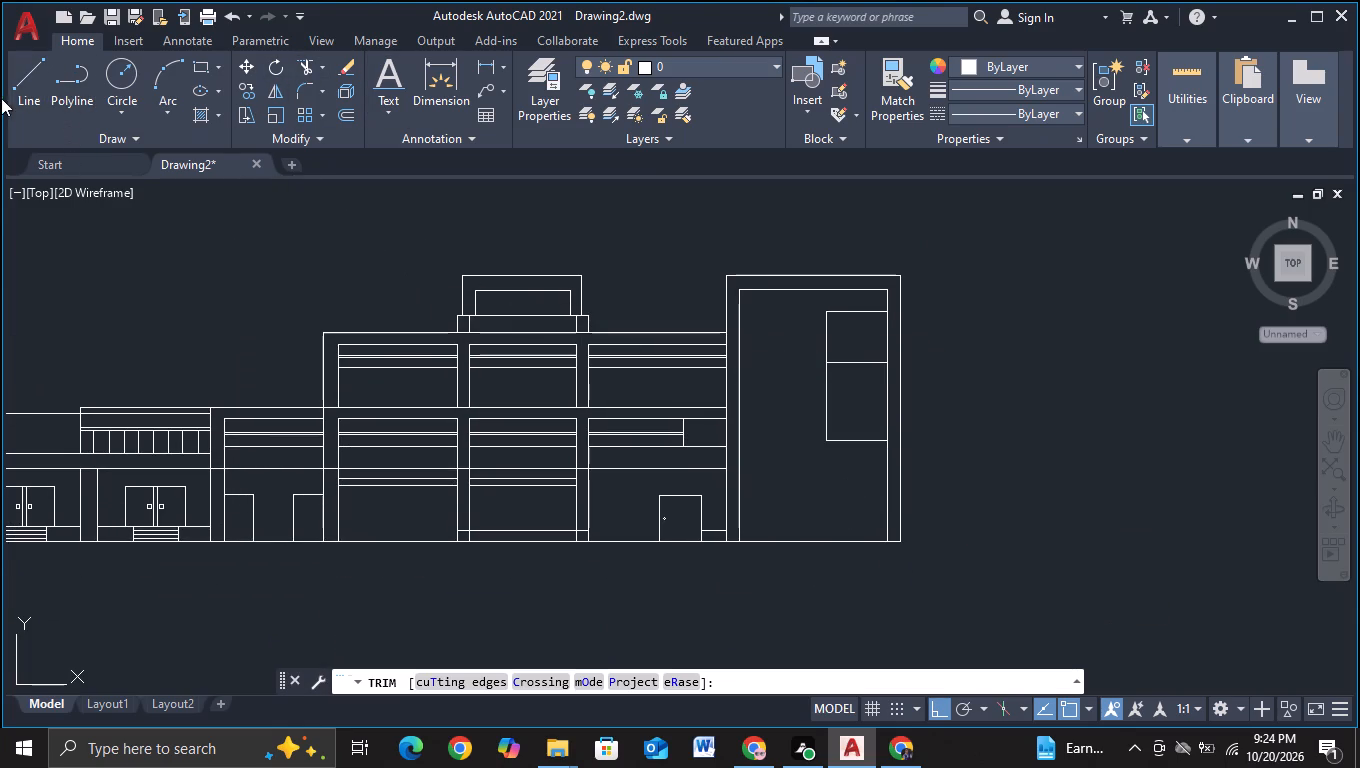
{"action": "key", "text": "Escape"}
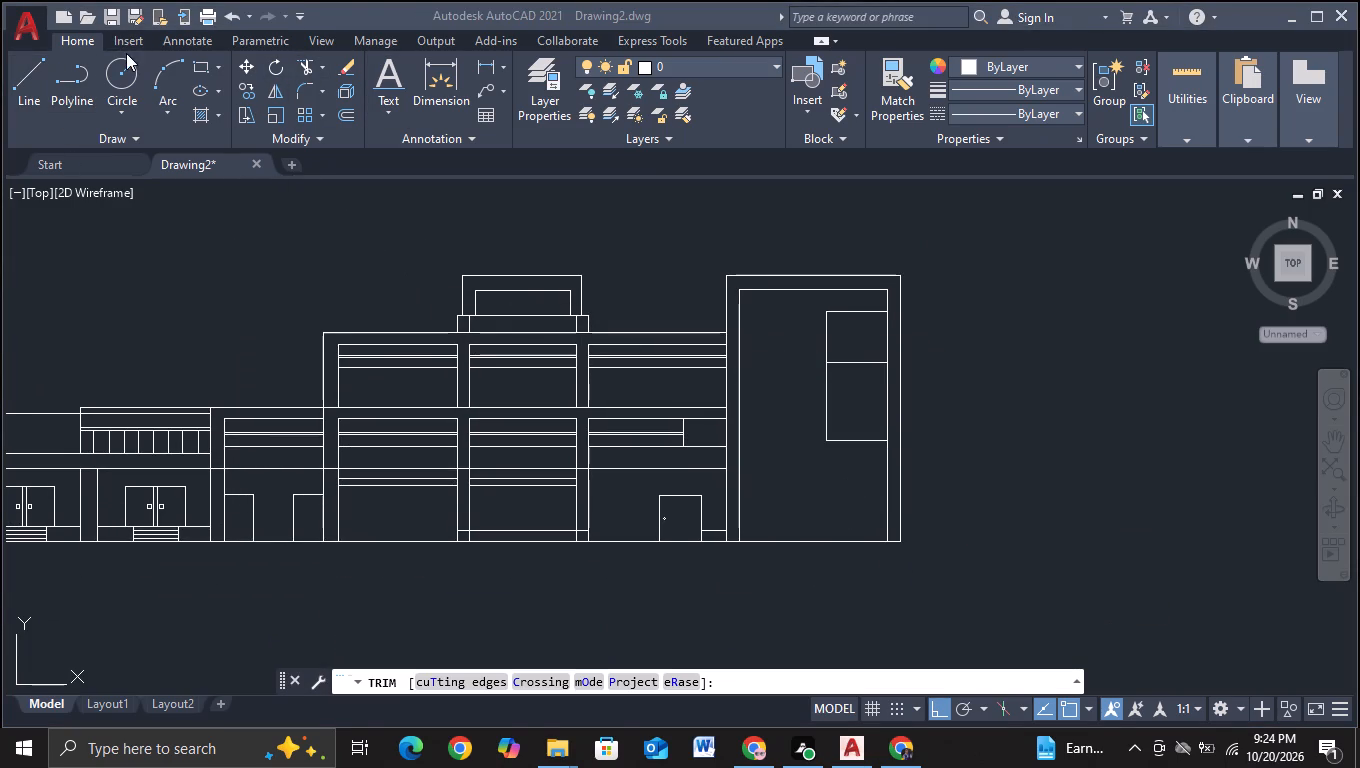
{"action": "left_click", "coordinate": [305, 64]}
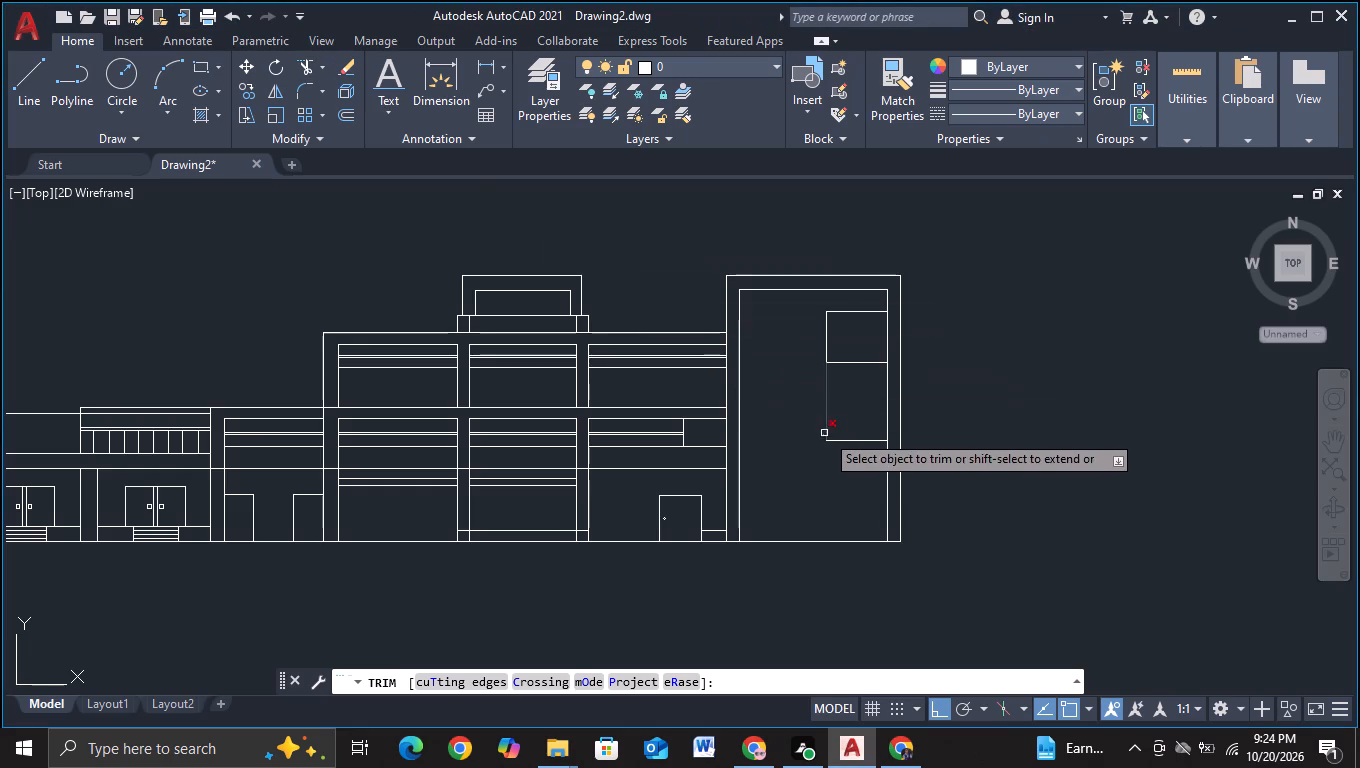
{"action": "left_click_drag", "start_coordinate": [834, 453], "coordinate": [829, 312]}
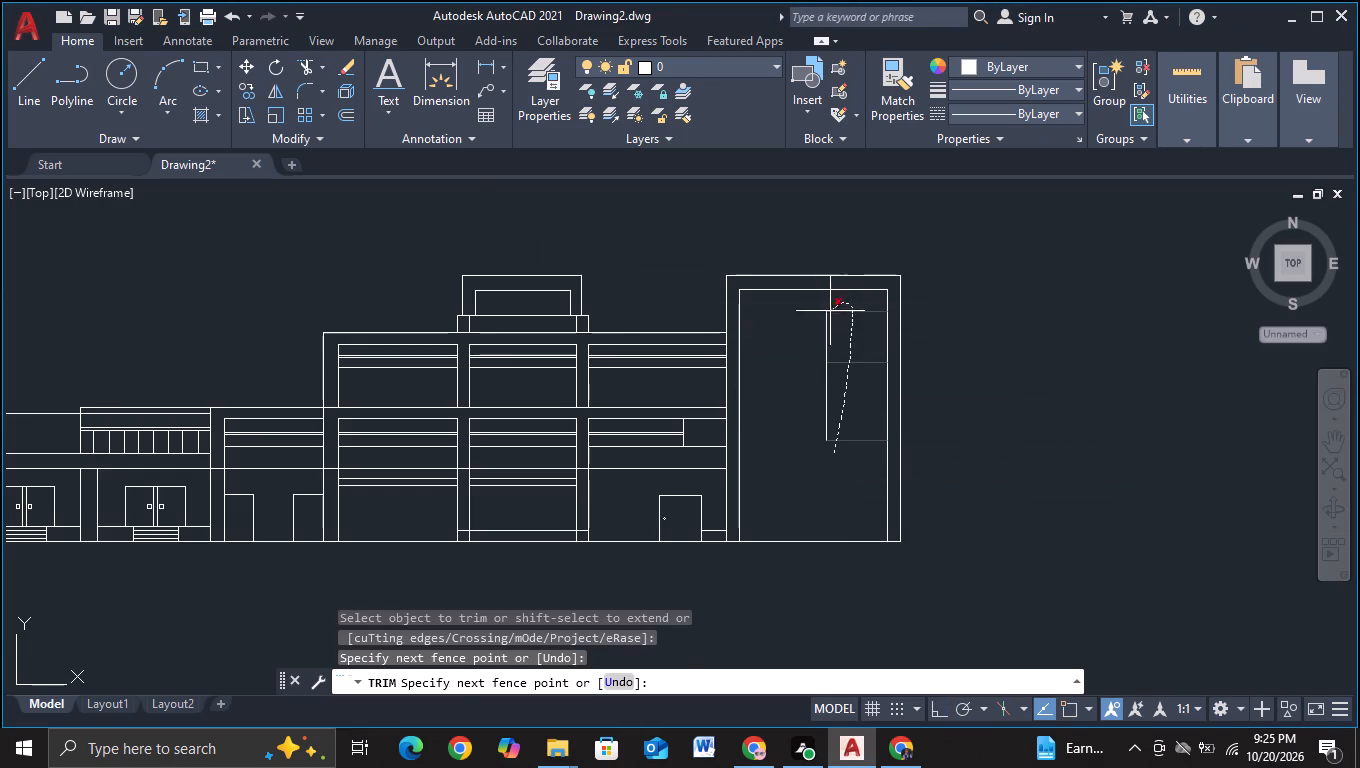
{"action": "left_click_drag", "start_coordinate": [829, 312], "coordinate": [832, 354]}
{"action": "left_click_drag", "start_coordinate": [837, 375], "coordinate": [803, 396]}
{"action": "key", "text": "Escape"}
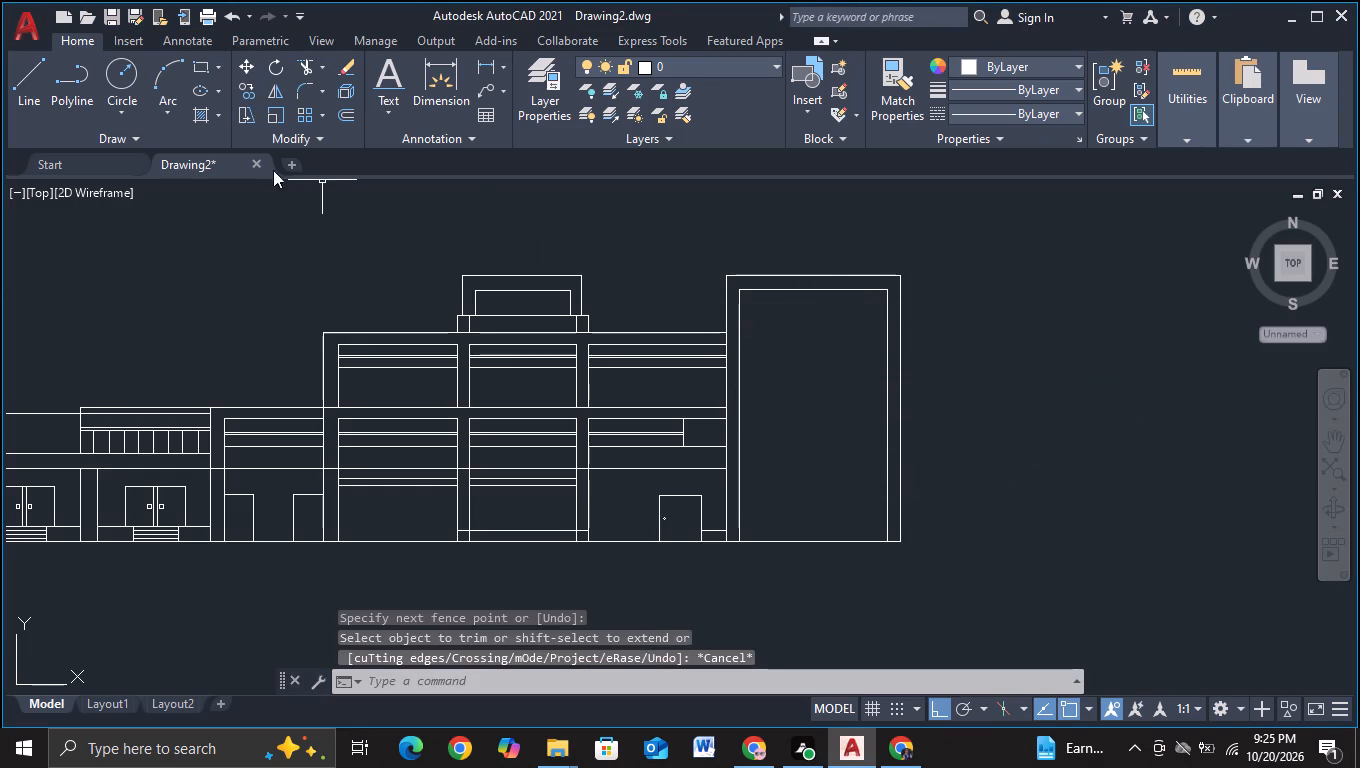
Draw a small three-sided window outline, about 87 wide and 91 high, across the right inner edge near the tall end block's top.
{"action": "left_click", "coordinate": [19, 100]}
{"action": "scroll", "coordinate": [736, 303], "scroll_direction": "up", "scroll_amount": 1}
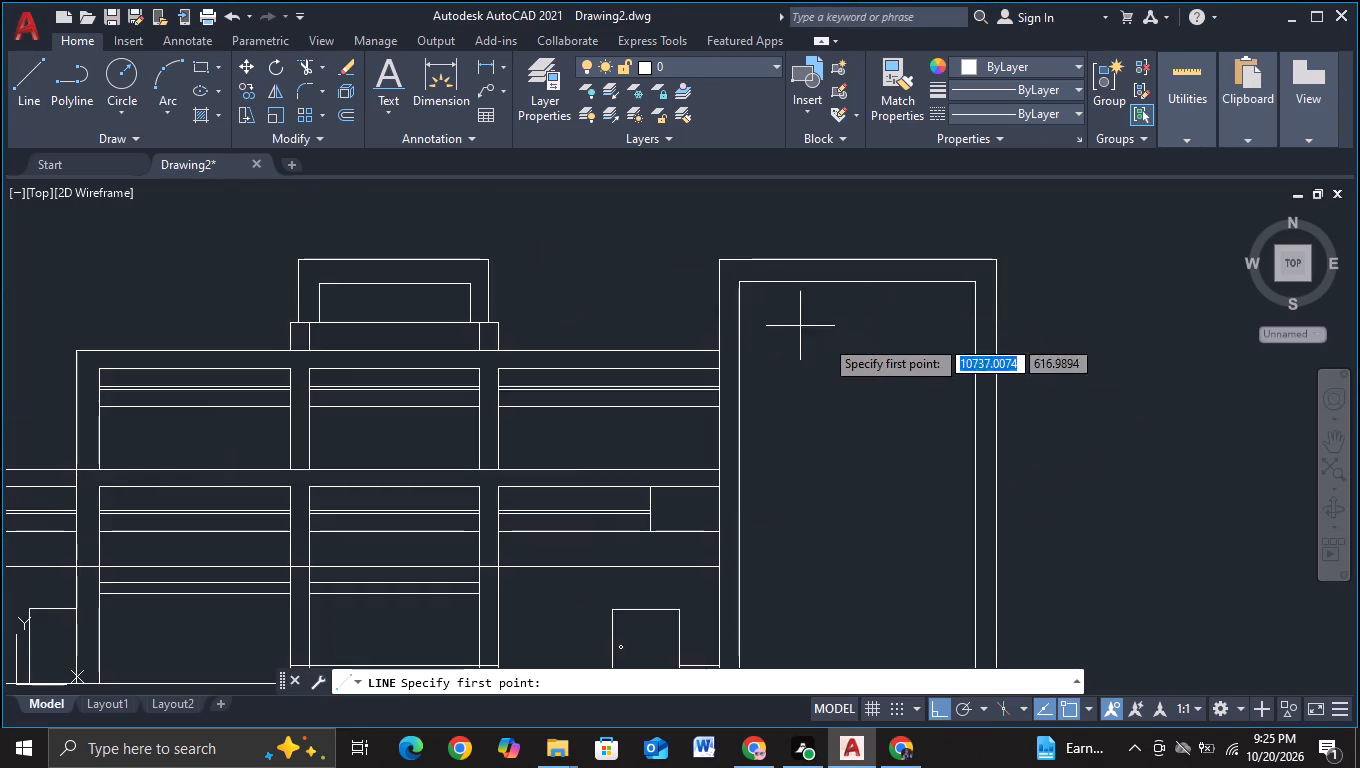
{"action": "scroll", "coordinate": [878, 355], "scroll_direction": "up", "scroll_amount": 1}
{"action": "middle_click_drag", "start_coordinate": [878, 355], "coordinate": [664, 391]}
{"action": "scroll", "coordinate": [807, 363], "scroll_direction": "up", "scroll_amount": 2}
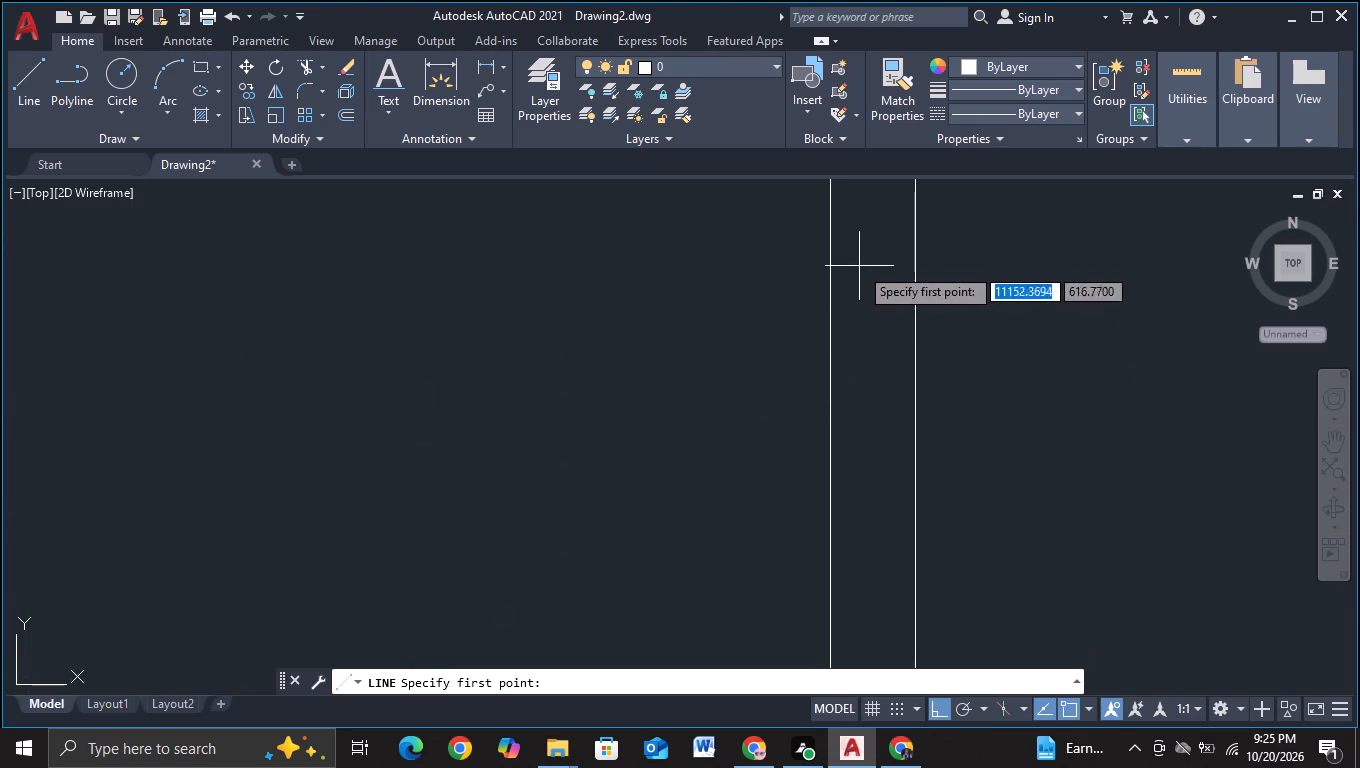
{"action": "left_click", "coordinate": [859, 241]}
{"action": "scroll", "coordinate": [631, 248], "scroll_direction": "down", "scroll_amount": 3}
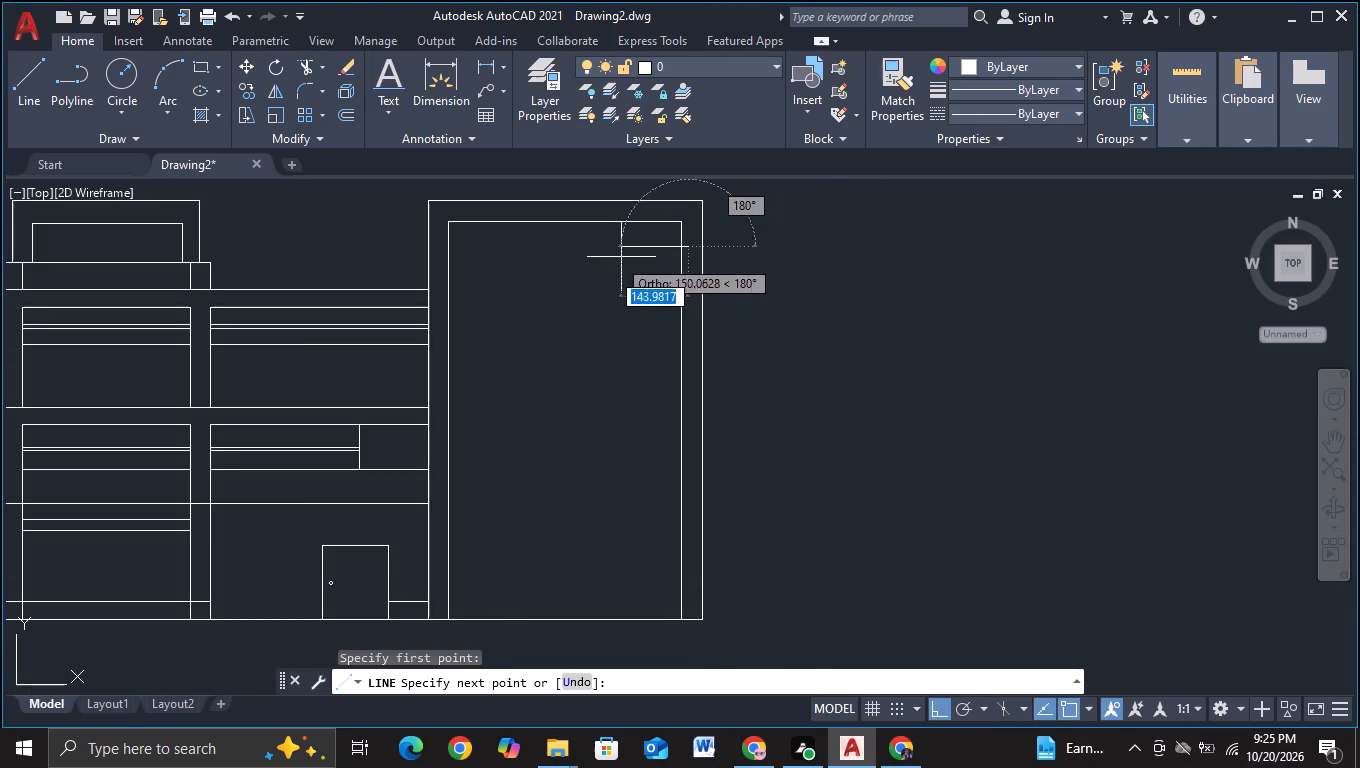
{"action": "left_click", "coordinate": [648, 255]}
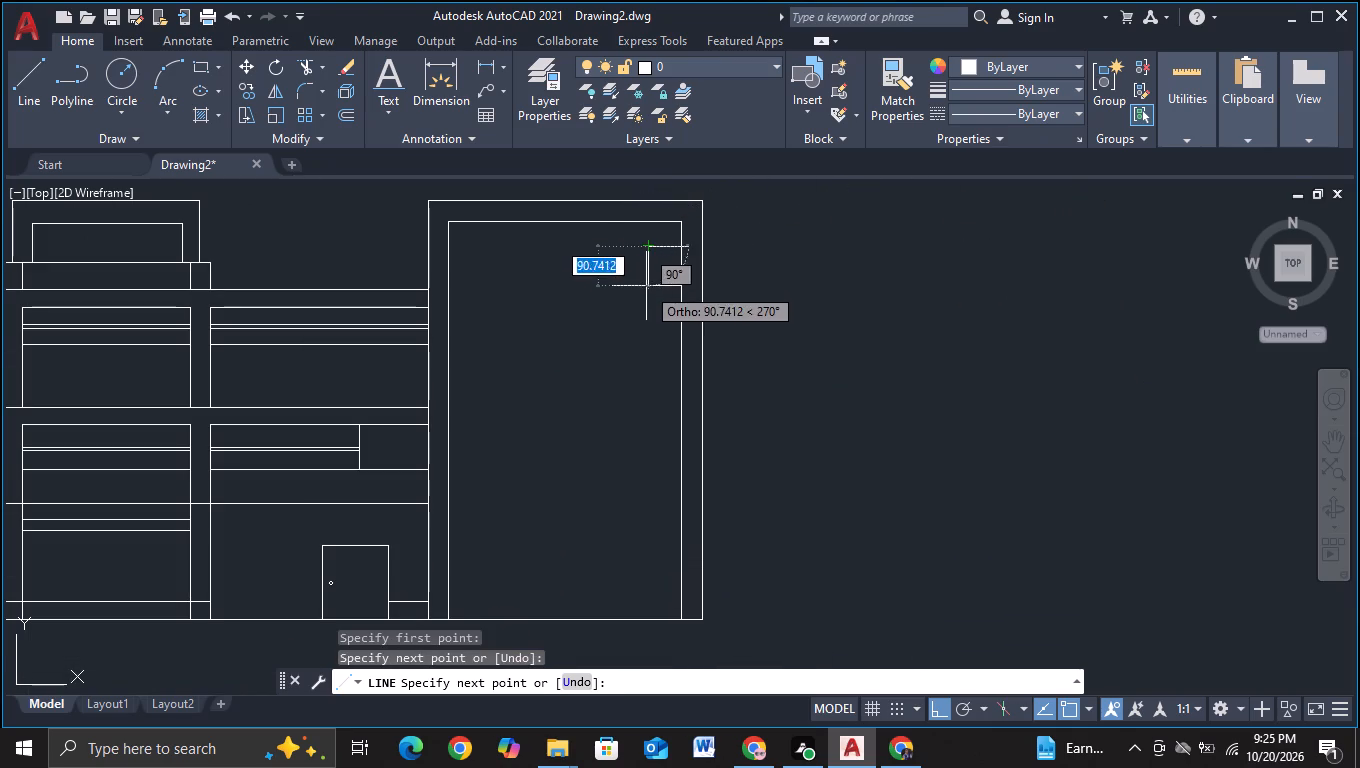
{"action": "left_click", "coordinate": [646, 285]}
{"action": "scroll", "coordinate": [690, 293], "scroll_direction": "up", "scroll_amount": 2}
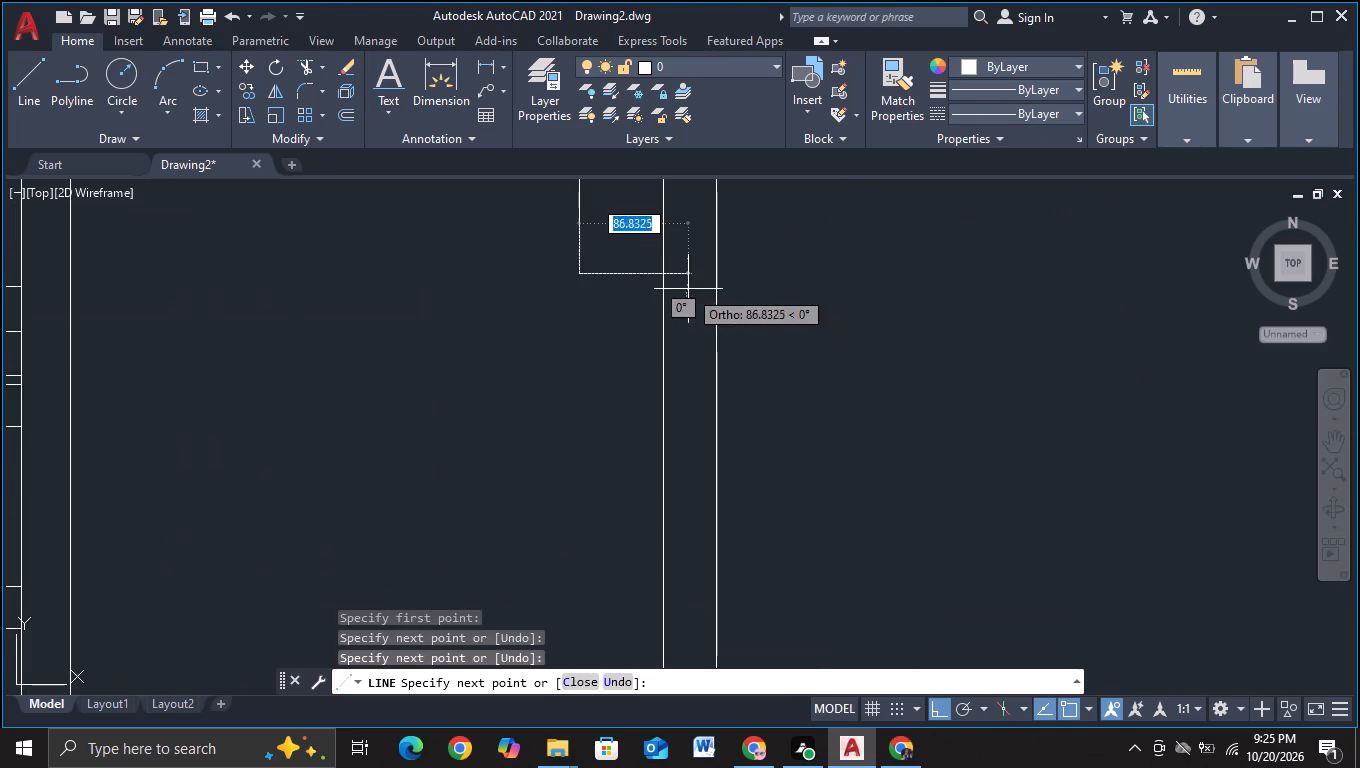
{"action": "left_click", "coordinate": [688, 289]}
{"action": "key", "text": "Escape"}
Trim the small window outline's two overhanging ends at the tall end block's right inner edge.
{"action": "left_click", "coordinate": [302, 65]}
{"action": "scroll", "coordinate": [644, 305], "scroll_direction": "down", "scroll_amount": 2}
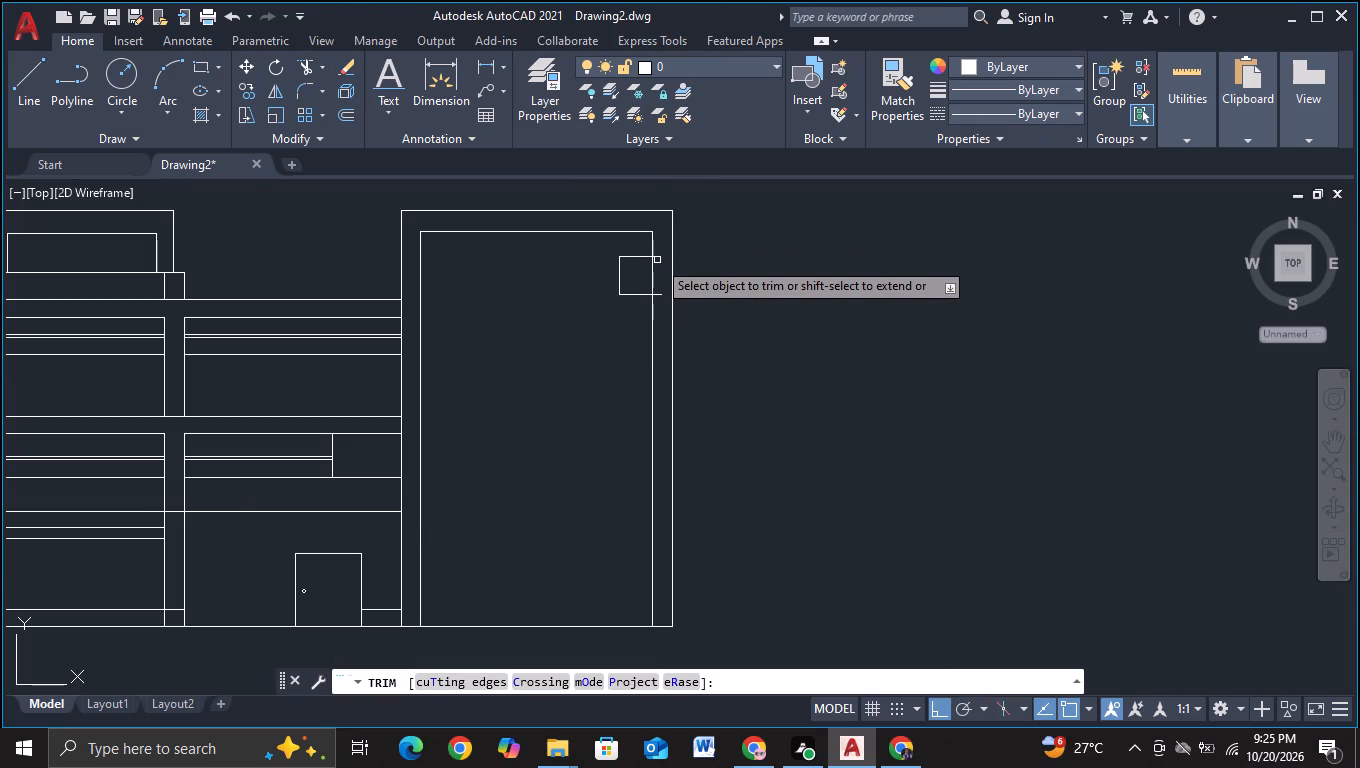
{"action": "left_click", "coordinate": [657, 260]}
{"action": "left_click", "coordinate": [658, 304]}
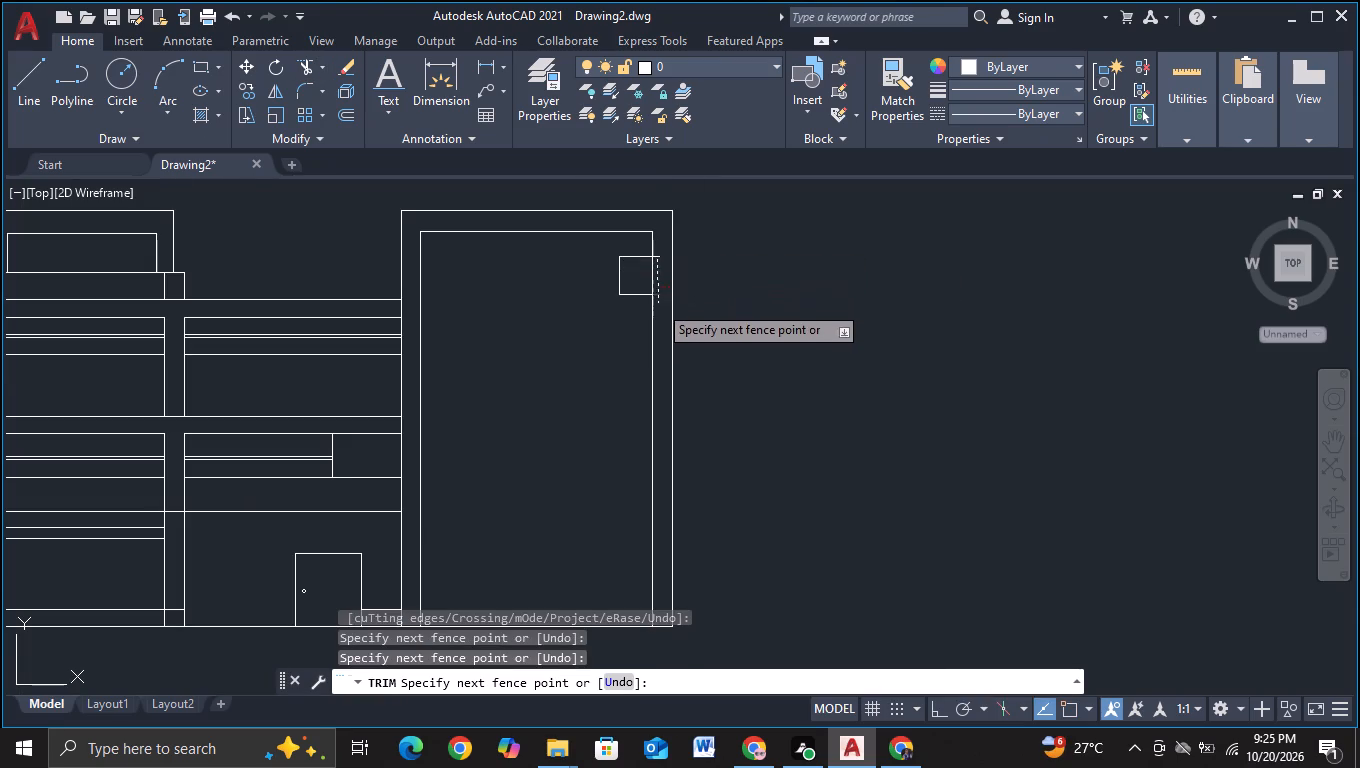
{"action": "left_click", "coordinate": [661, 259]}
{"action": "key", "text": "Escape"}
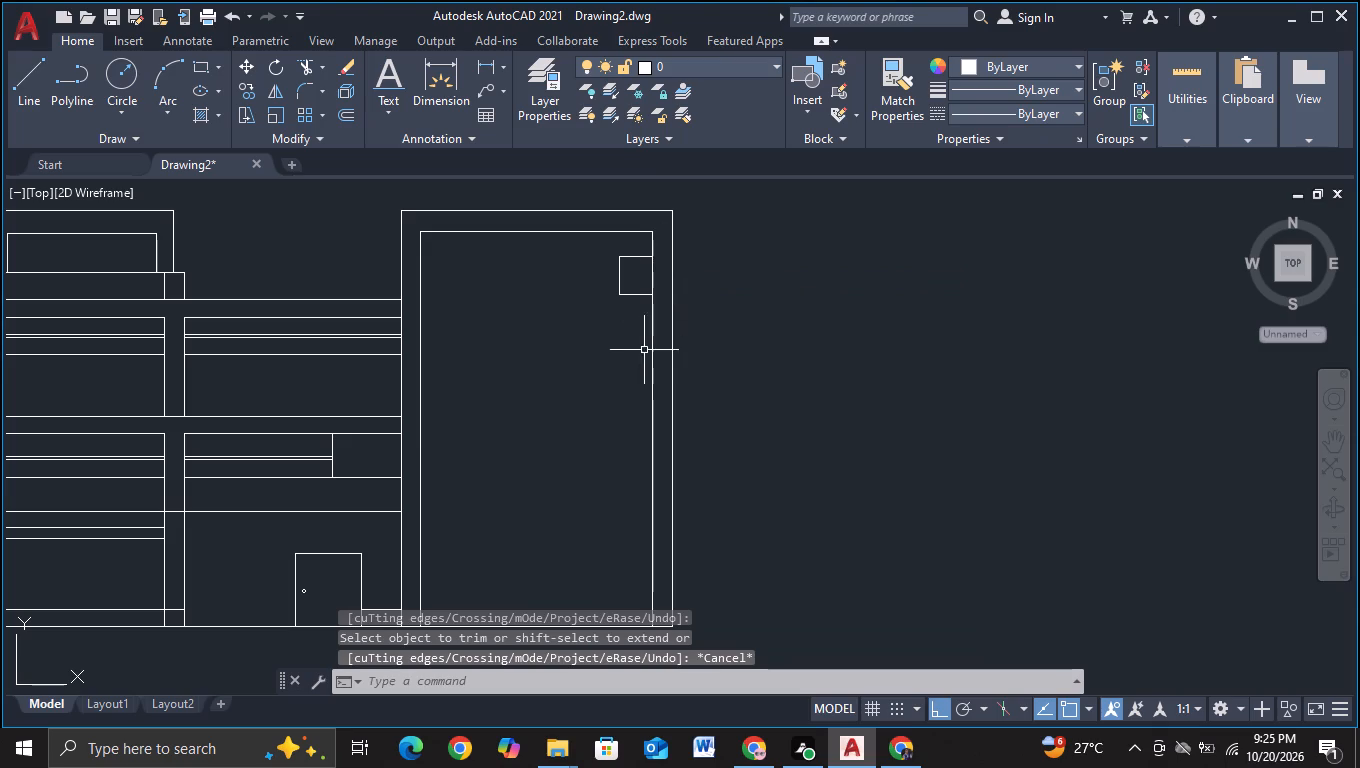
Move the tall end block's right edge lines together with the small window about 123 to the left.
{"action": "scroll", "coordinate": [761, 280], "scroll_direction": "down", "scroll_amount": 2}
{"action": "left_click", "coordinate": [690, 232]}
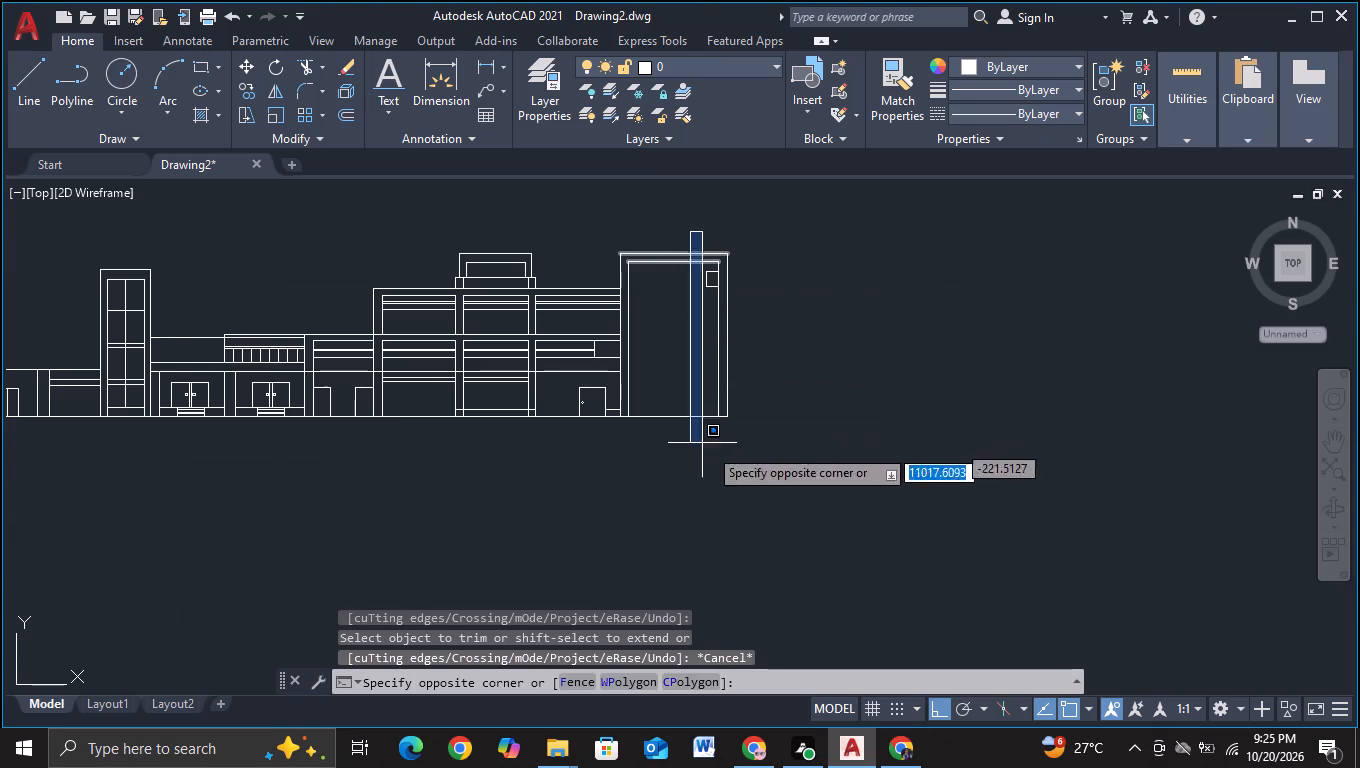
{"action": "left_click", "coordinate": [772, 460]}
{"action": "key", "text": "m"}
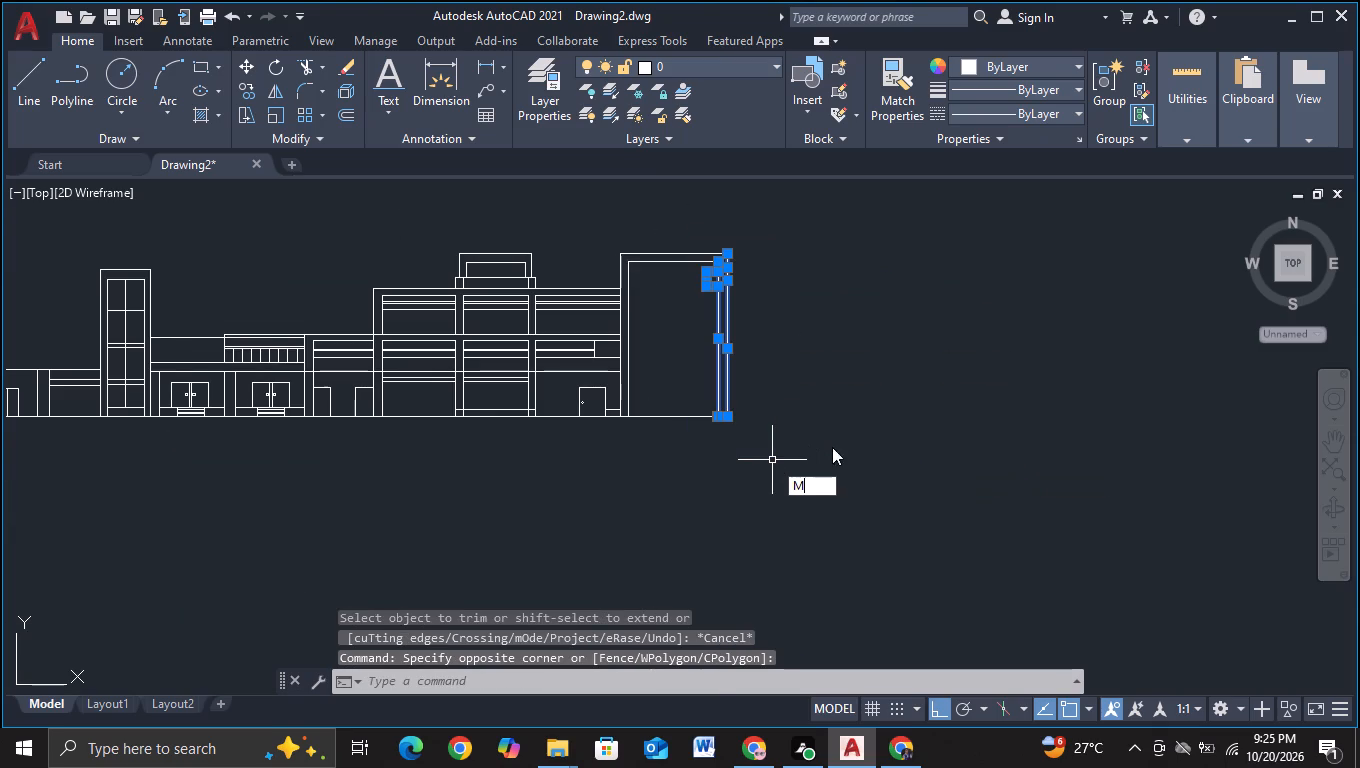
{"action": "left_click", "coordinate": [845, 509]}
{"action": "left_click", "coordinate": [725, 359]}
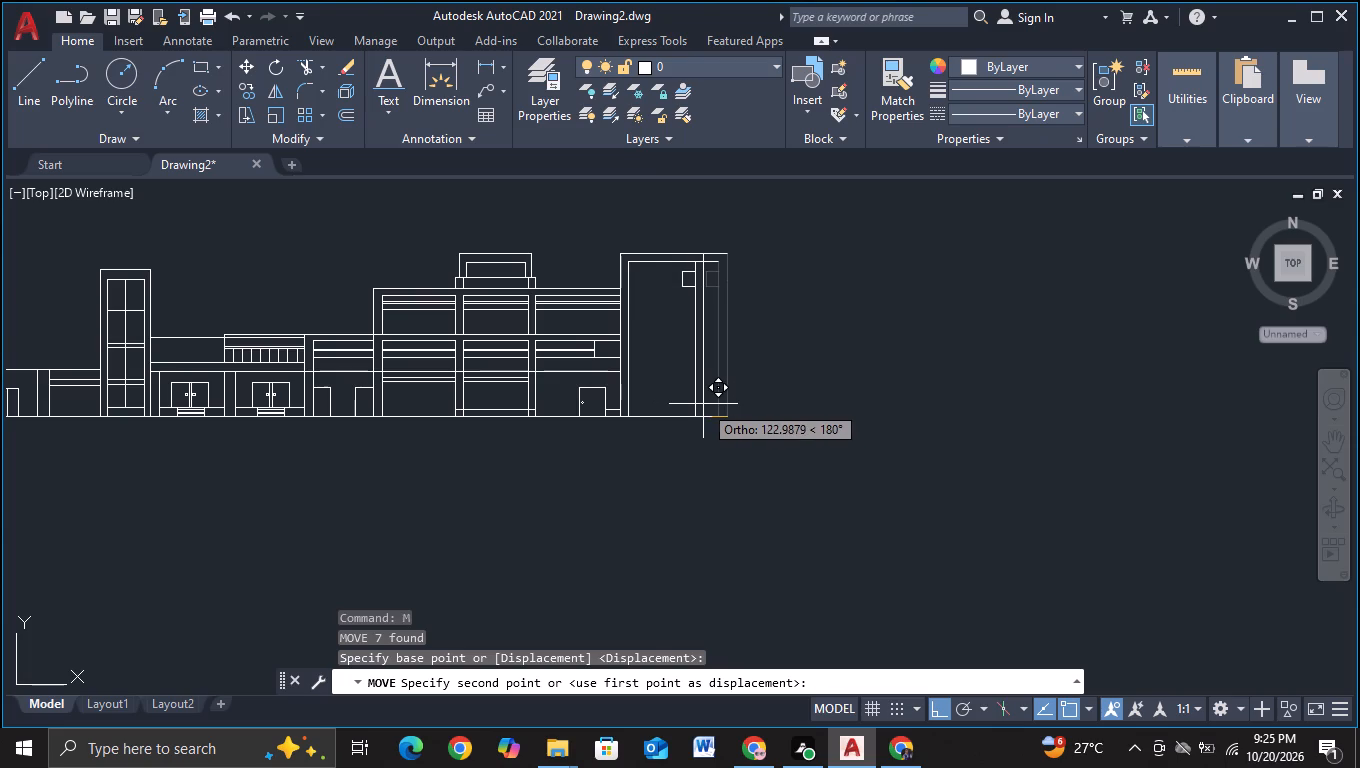
{"action": "left_click", "coordinate": [703, 404]}
Trim the two horizontal top lines overhanging past the tall end block's moved right edge.
{"action": "left_click", "coordinate": [304, 61]}
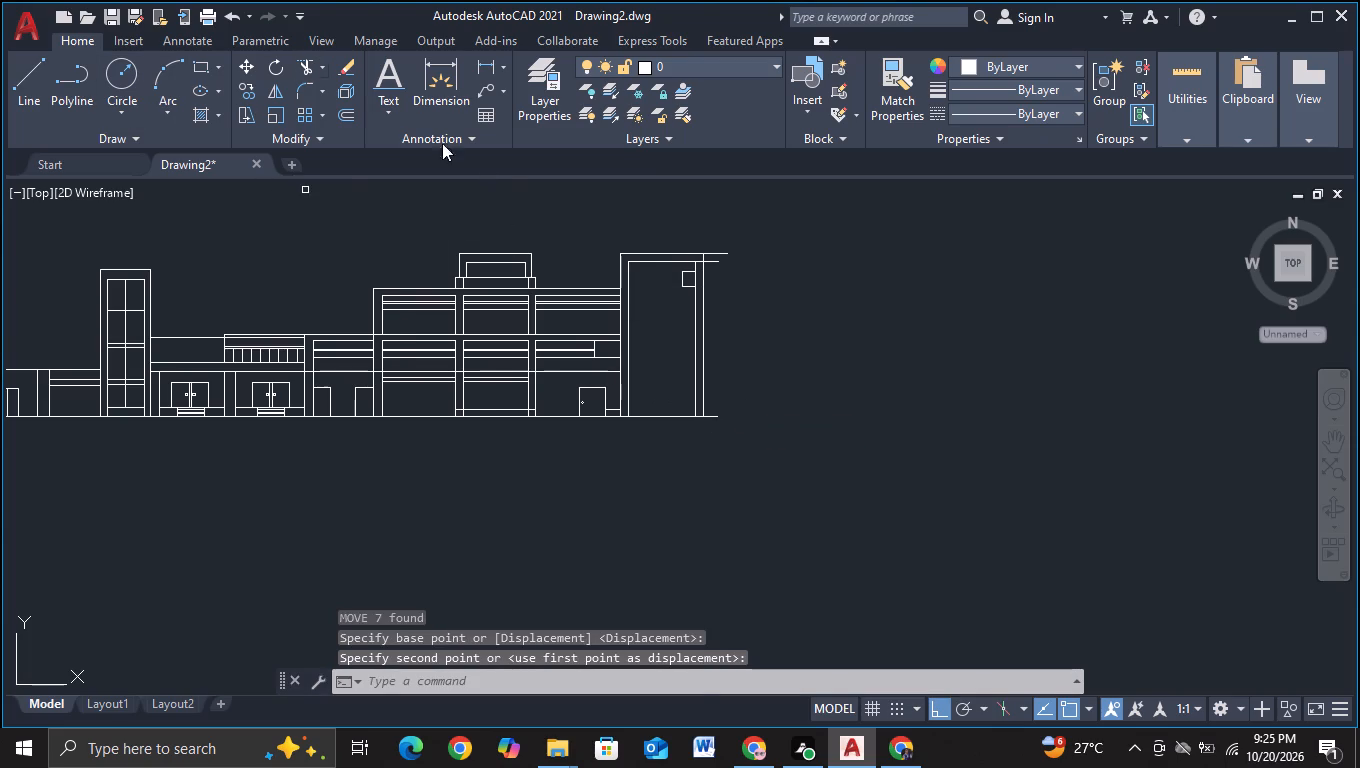
{"action": "left_click_drag", "start_coordinate": [710, 271], "coordinate": [714, 244]}
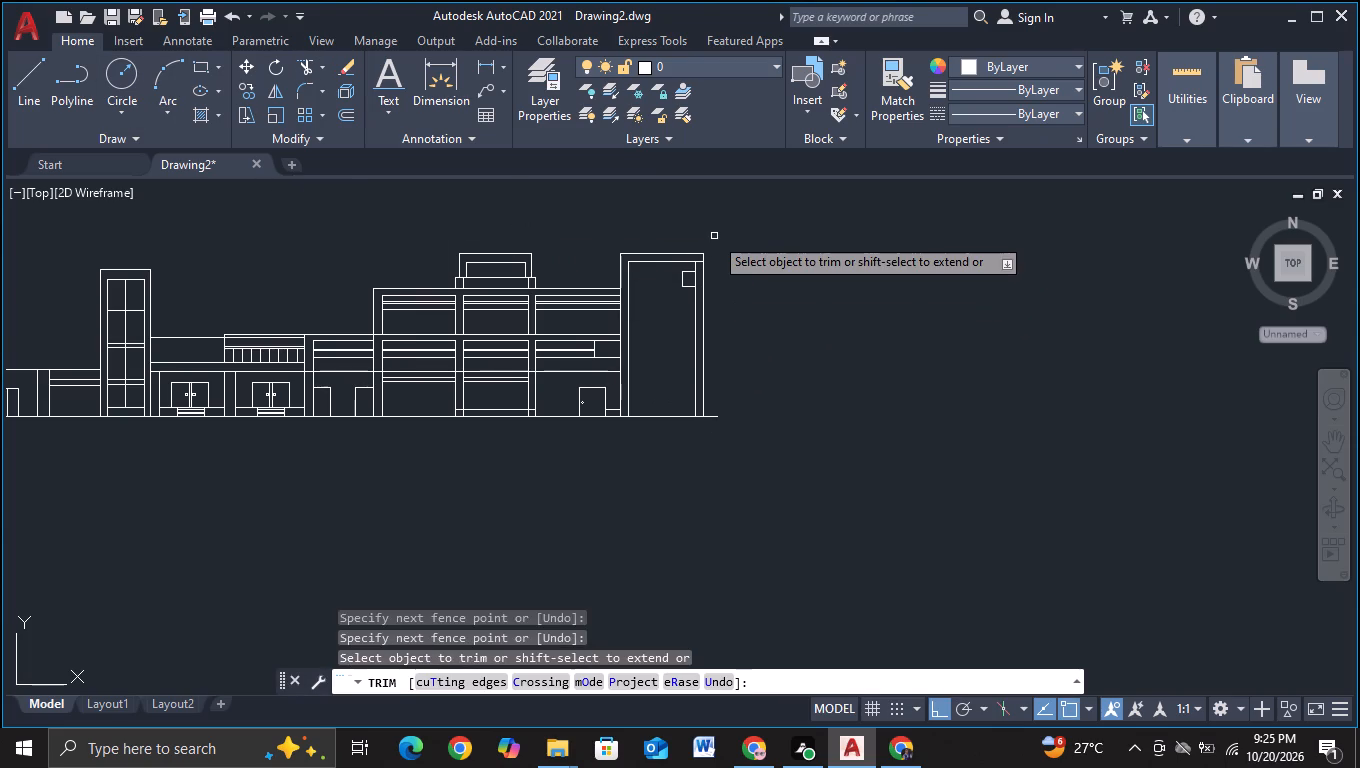
{"action": "scroll", "coordinate": [689, 283], "scroll_direction": "up", "scroll_amount": 2}
{"action": "left_click", "coordinate": [712, 234]}
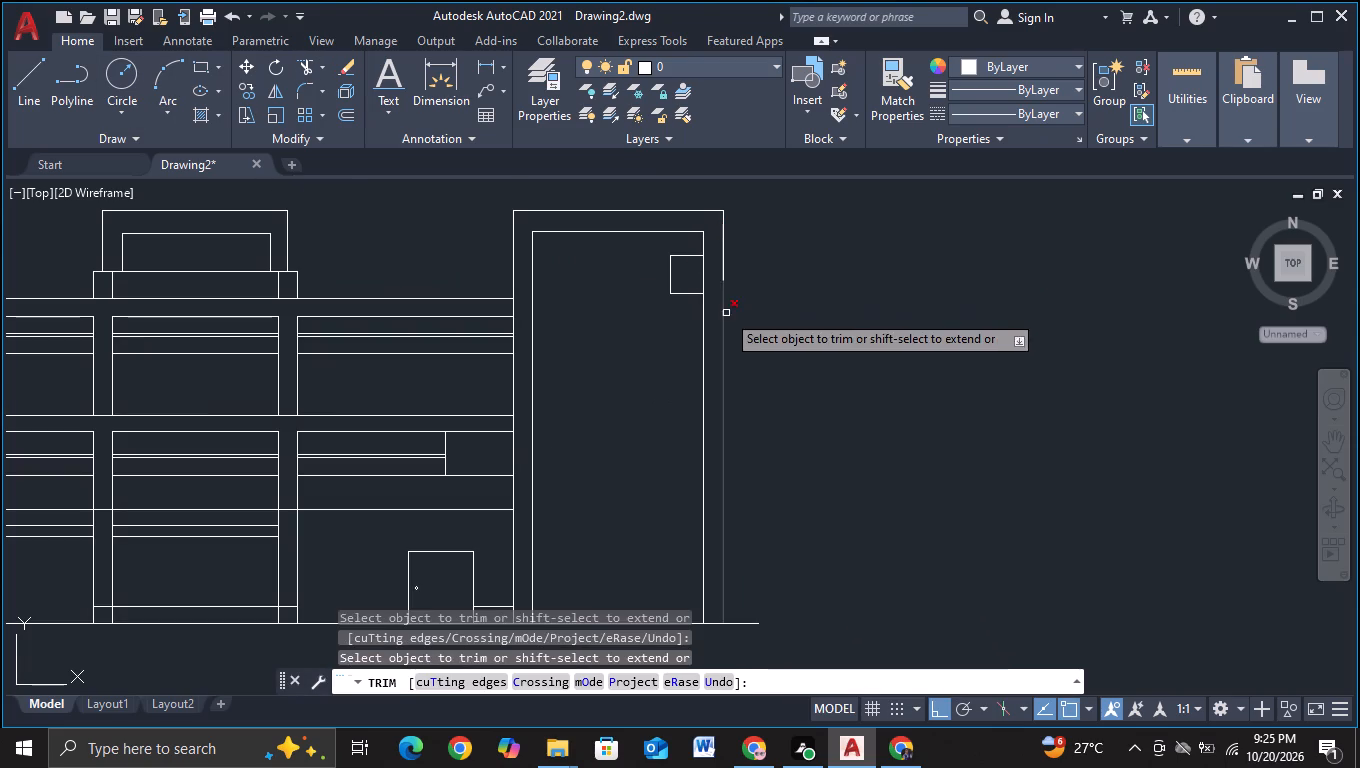
{"action": "key", "text": "Escape"}
Draw a second panel outline down from the small window's lower-left corner, with its bottom line running right past the block's outer edge.
{"action": "left_click", "coordinate": [38, 88]}
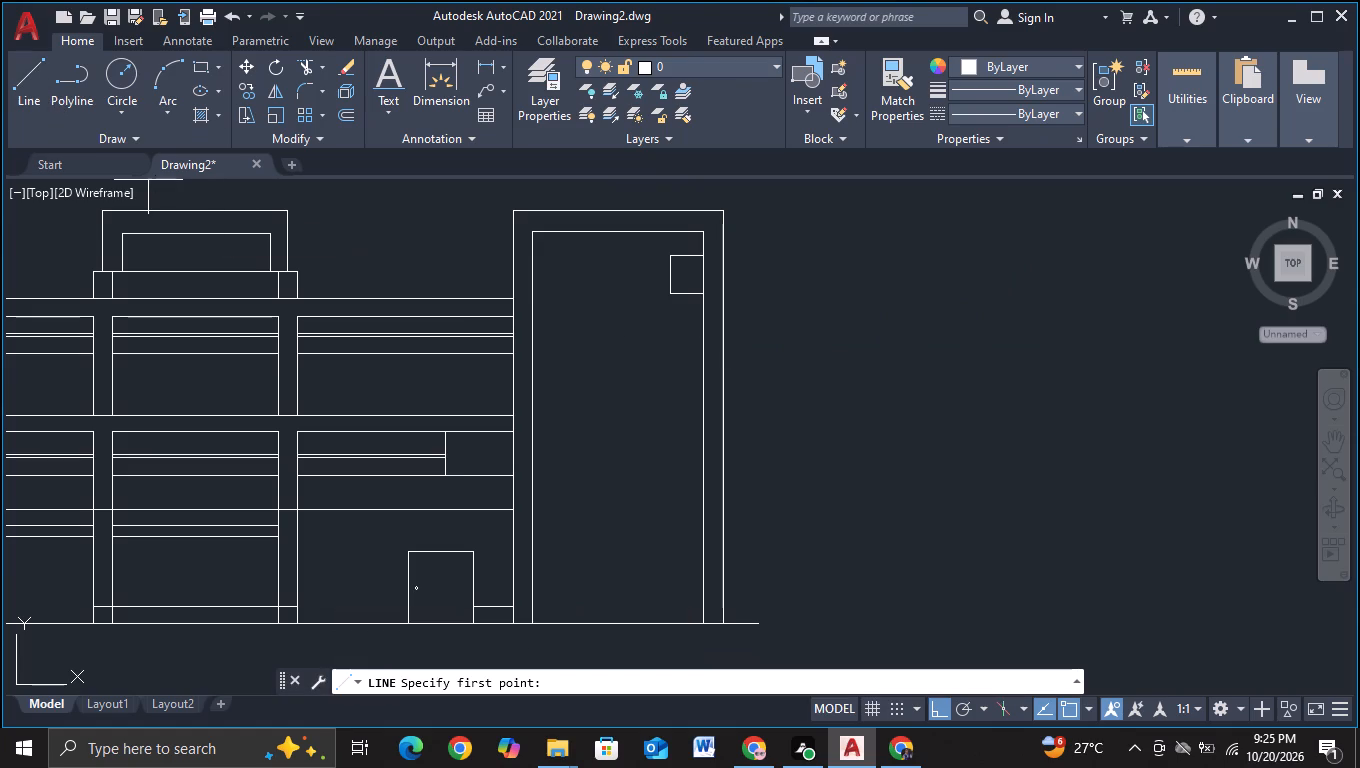
{"action": "left_click", "coordinate": [671, 299]}
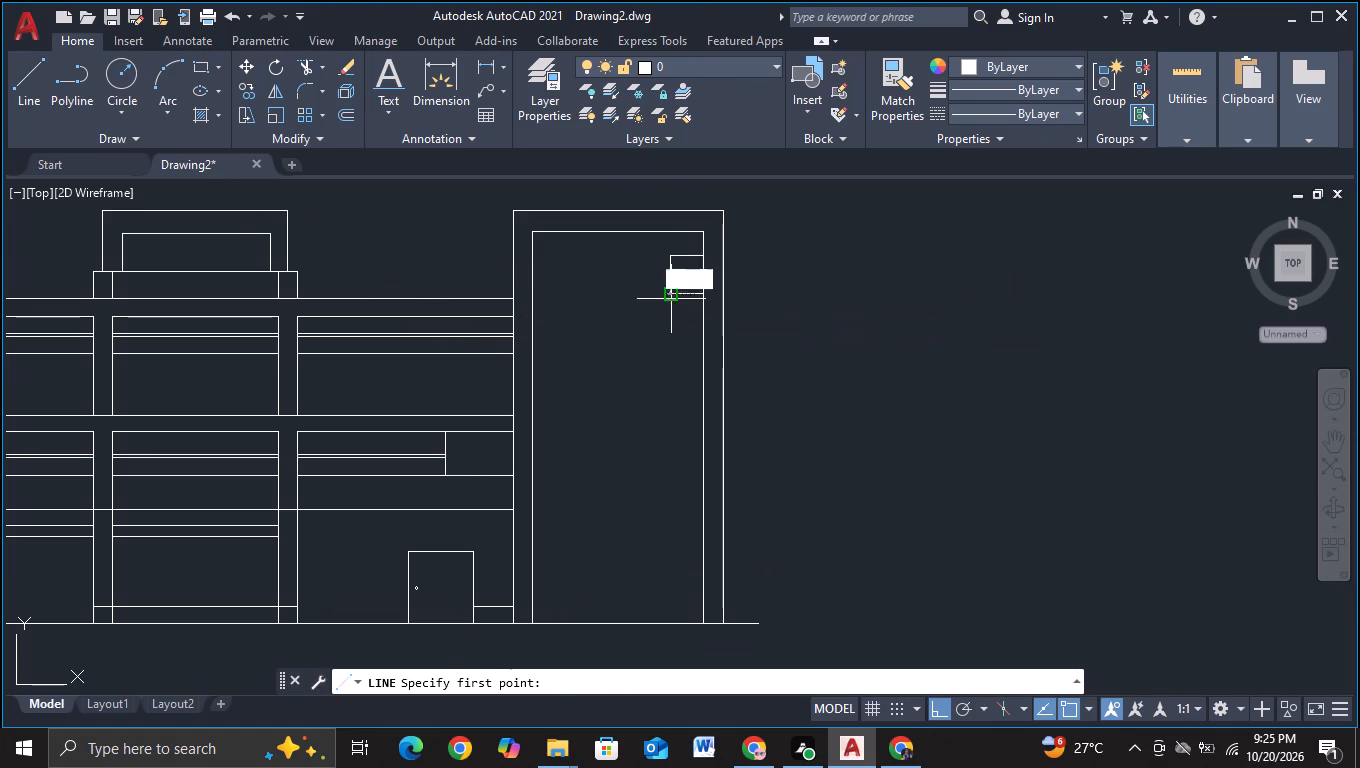
{"action": "left_click", "coordinate": [657, 355]}
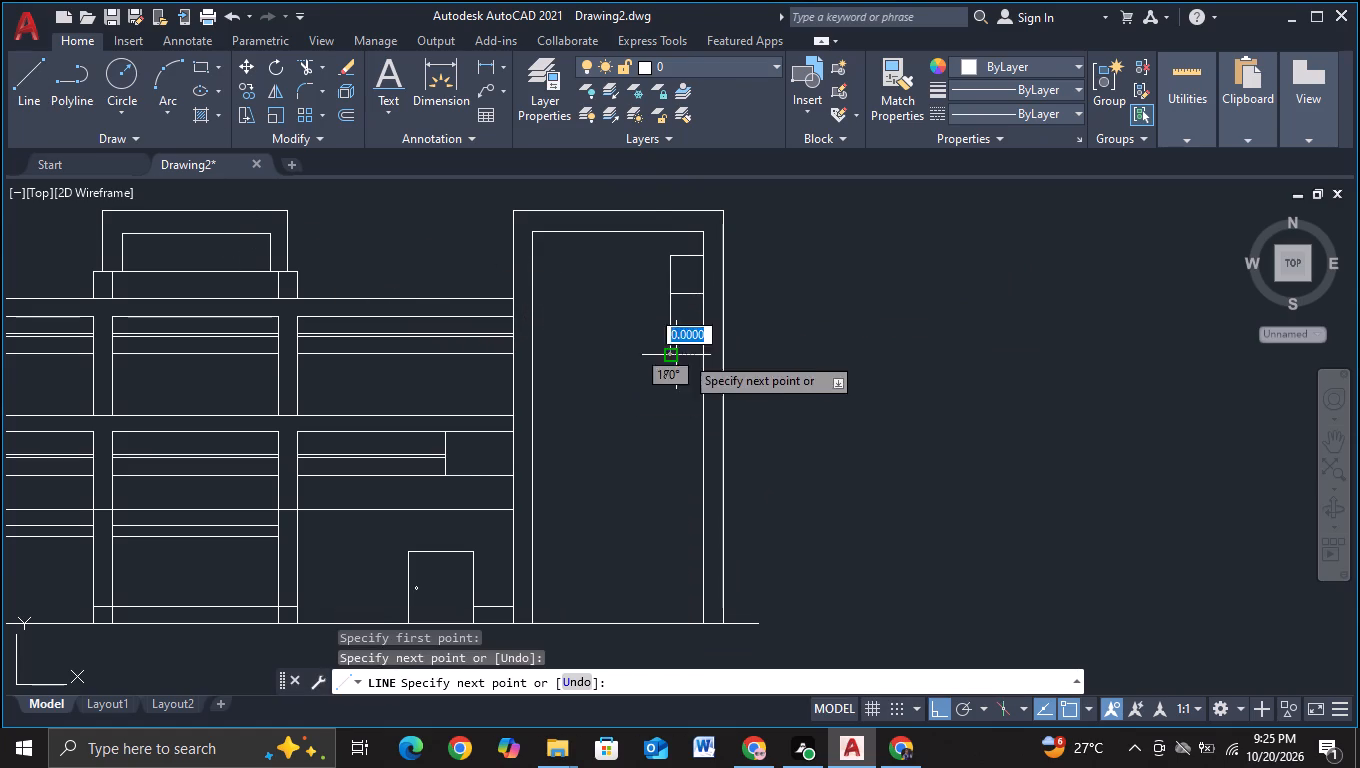
{"action": "left_click", "coordinate": [771, 352]}
{"action": "key", "text": "Escape"}
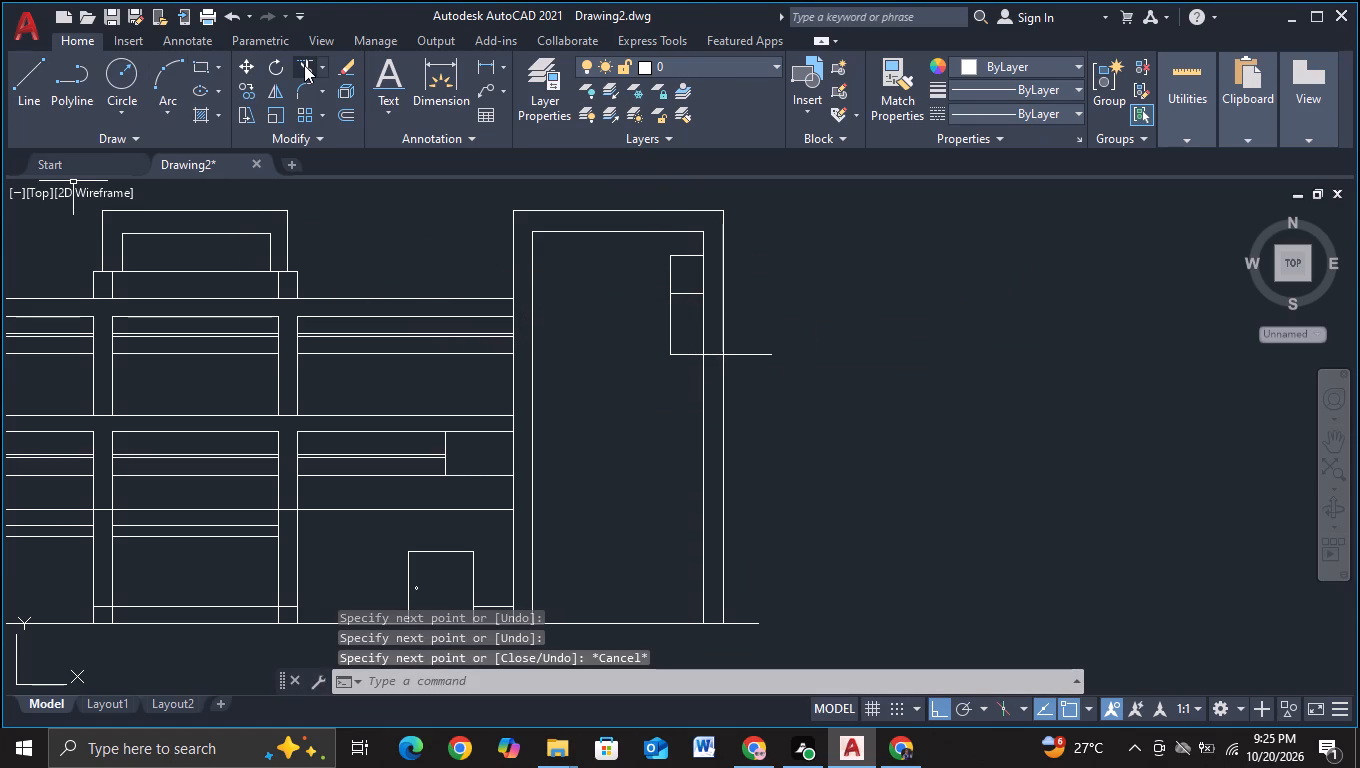
Trim the second panel's bottom line back to the tall end block's right inner edge.
{"action": "left_click", "coordinate": [304, 65]}
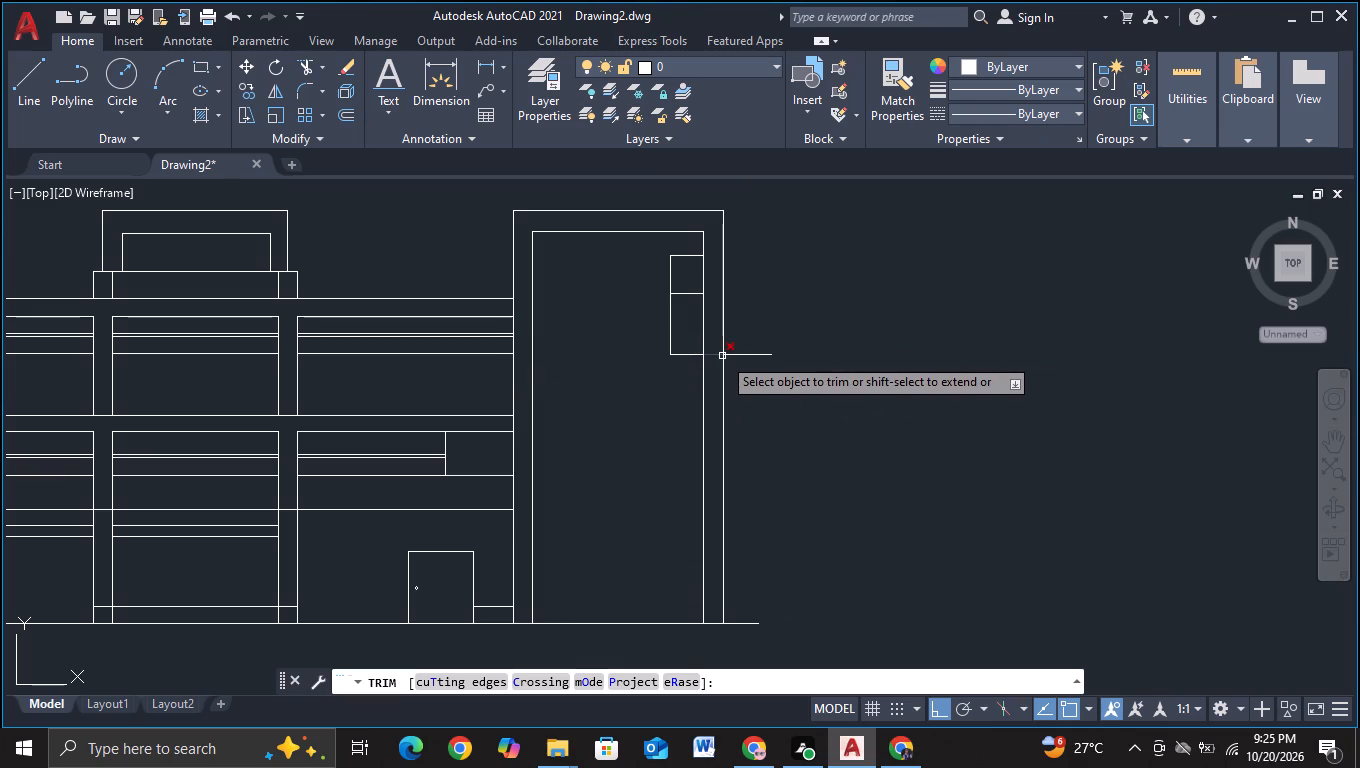
{"action": "left_click", "coordinate": [721, 356]}
{"action": "left_click_drag", "start_coordinate": [746, 352], "coordinate": [747, 409]}
{"action": "key", "text": "Escape"}
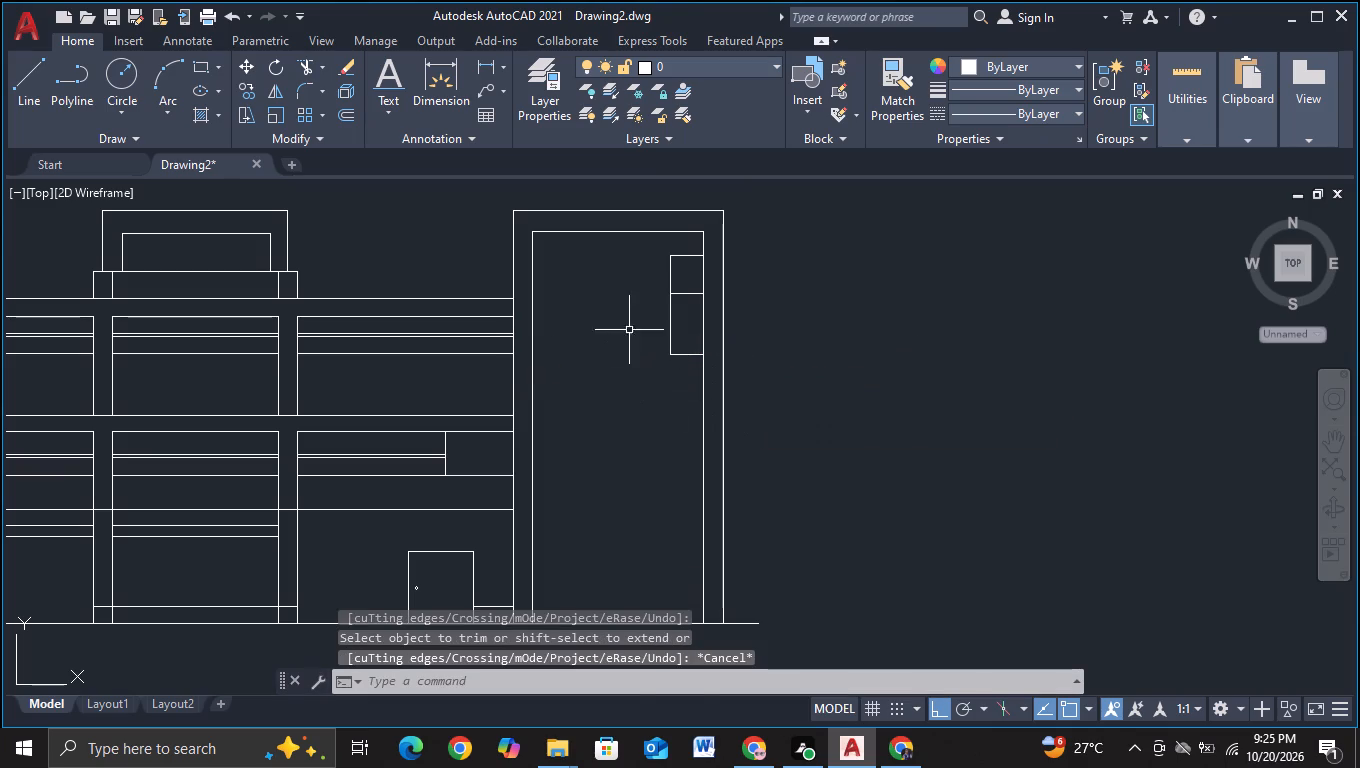
Copy the lower window panel's three lines straight down along the inner edge twice, at about 178 and 367.
{"action": "left_click", "coordinate": [630, 300]}
{"action": "key", "text": "Escape"}
{"action": "left_click", "coordinate": [632, 274]}
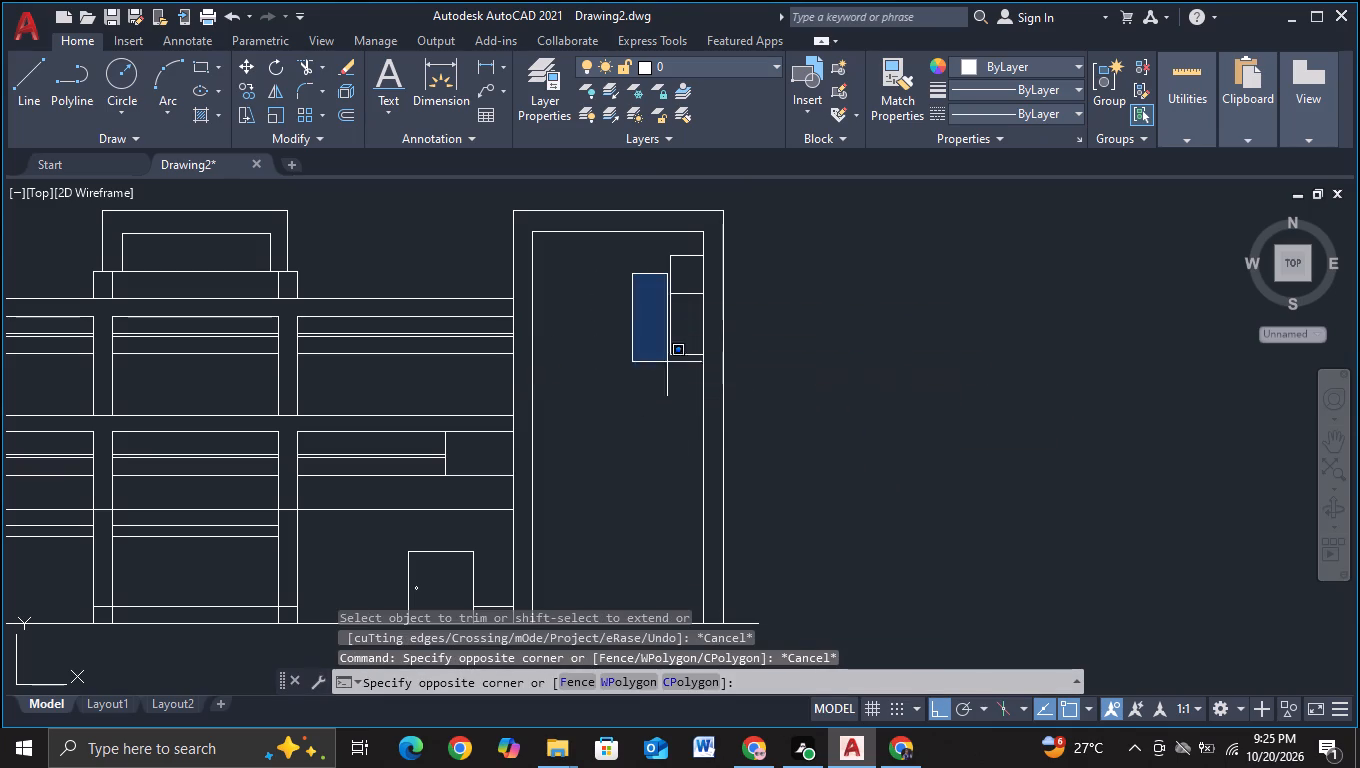
{"action": "left_click", "coordinate": [744, 406]}
{"action": "key", "text": "Escape"}
{"action": "left_click", "coordinate": [641, 279]}
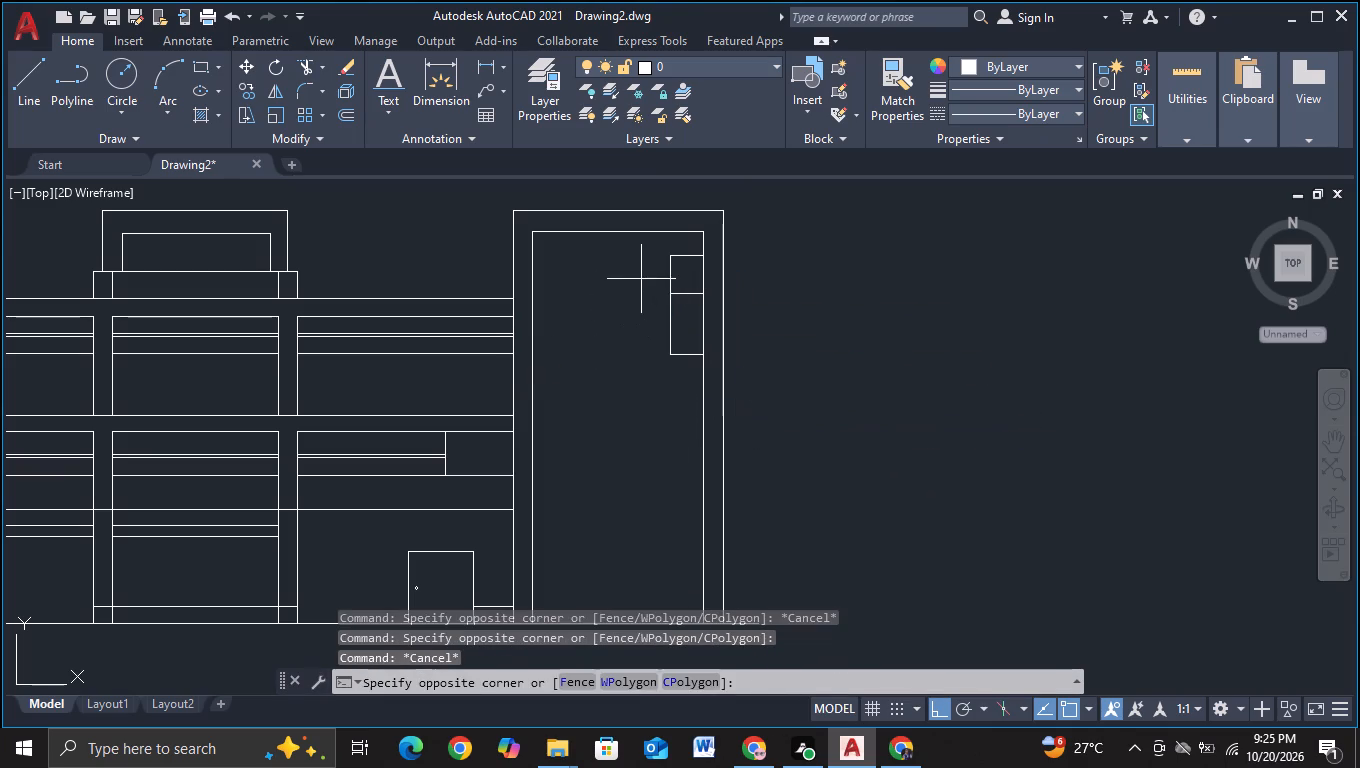
{"action": "left_click", "coordinate": [736, 411]}
{"action": "key", "text": "c"}
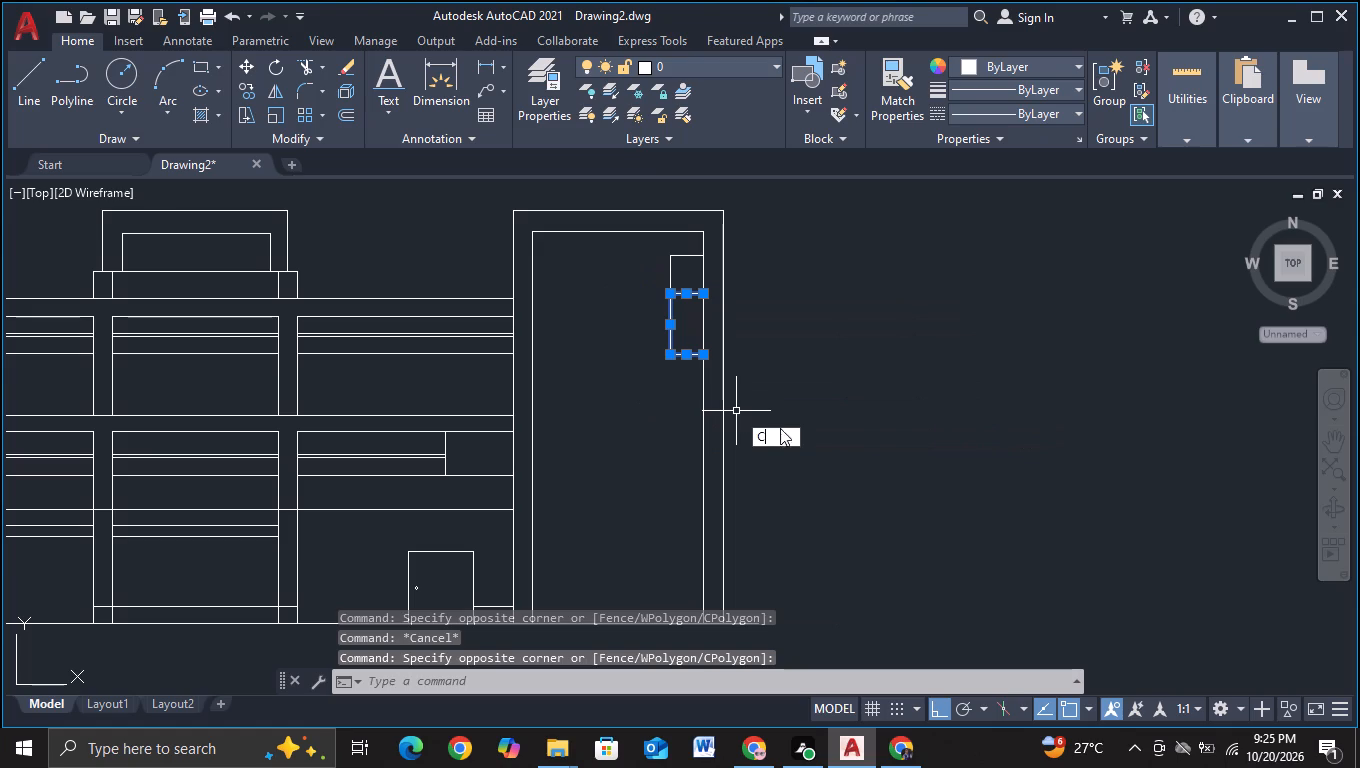
{"action": "left_click", "coordinate": [810, 471]}
{"action": "left_click", "coordinate": [679, 326]}
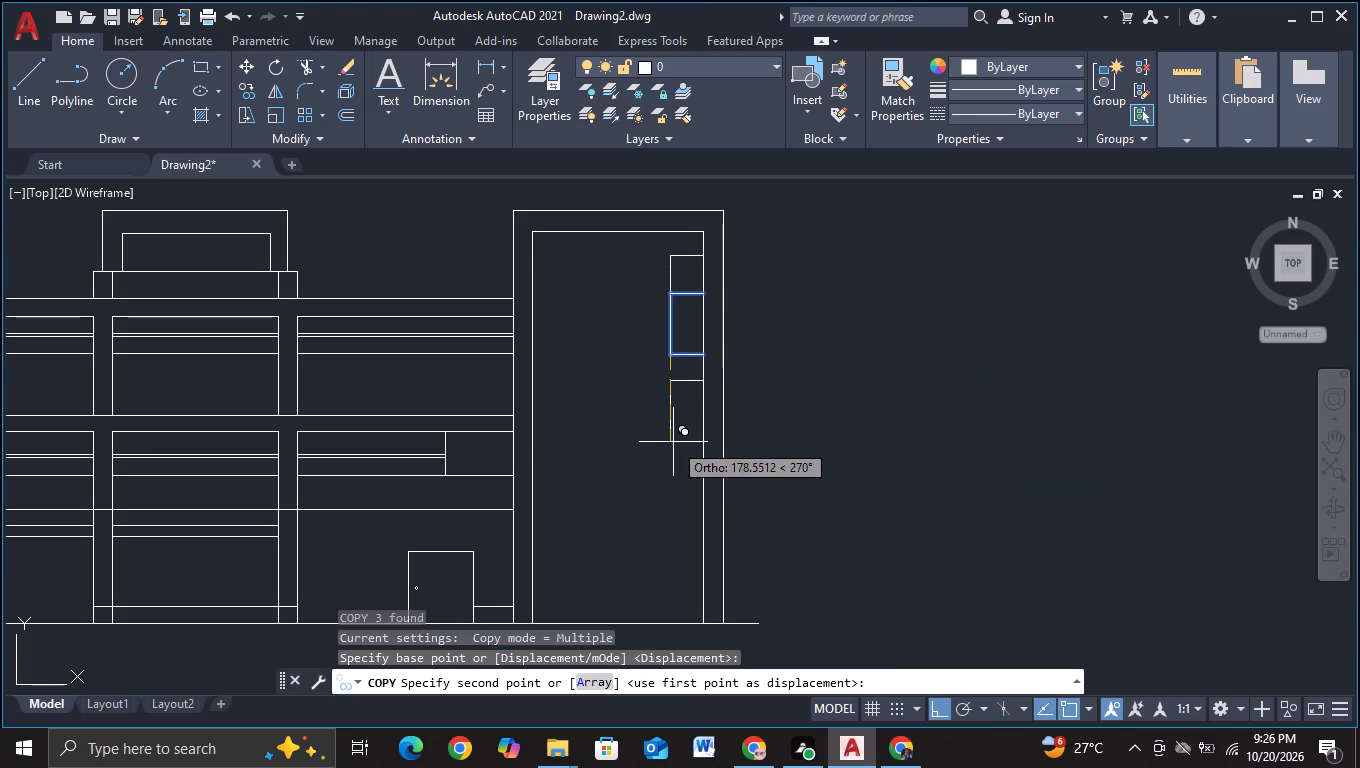
{"action": "left_click", "coordinate": [672, 439]}
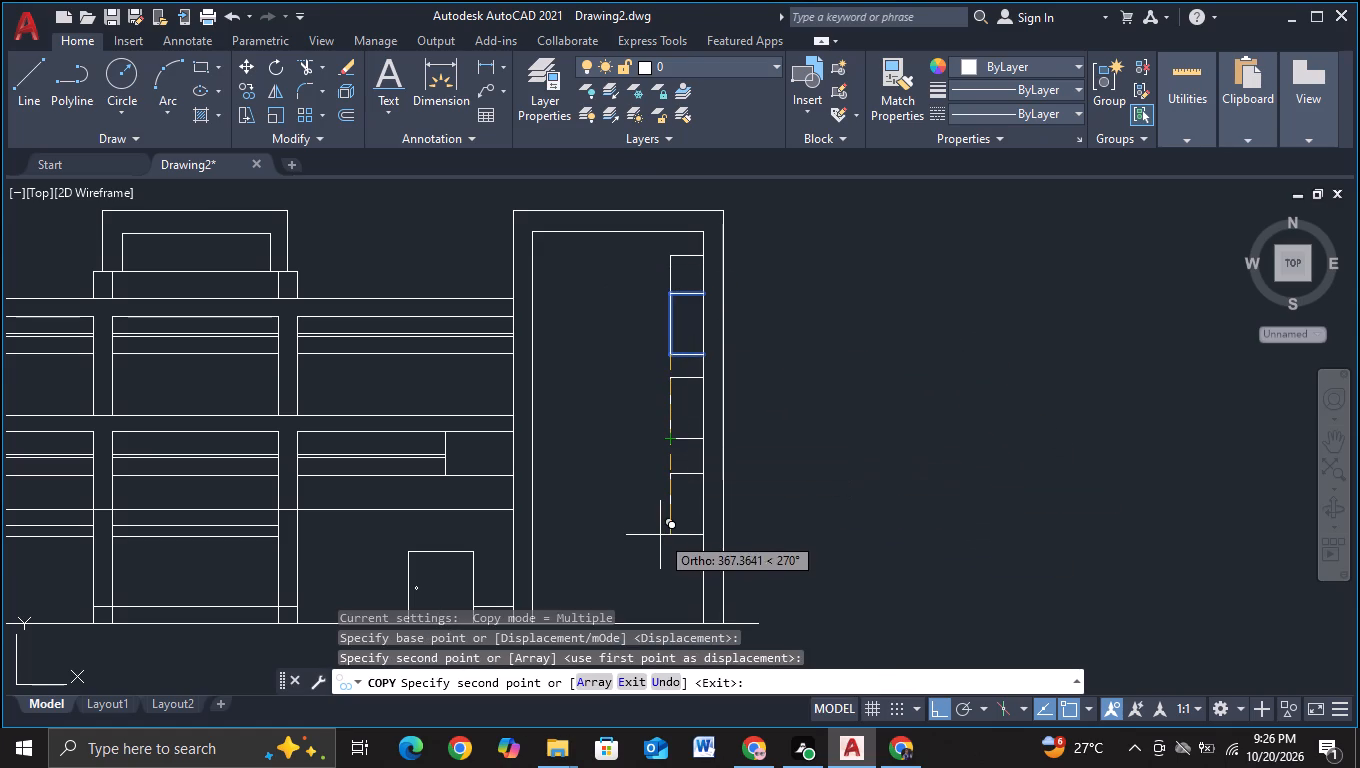
{"action": "left_click", "coordinate": [660, 535]}
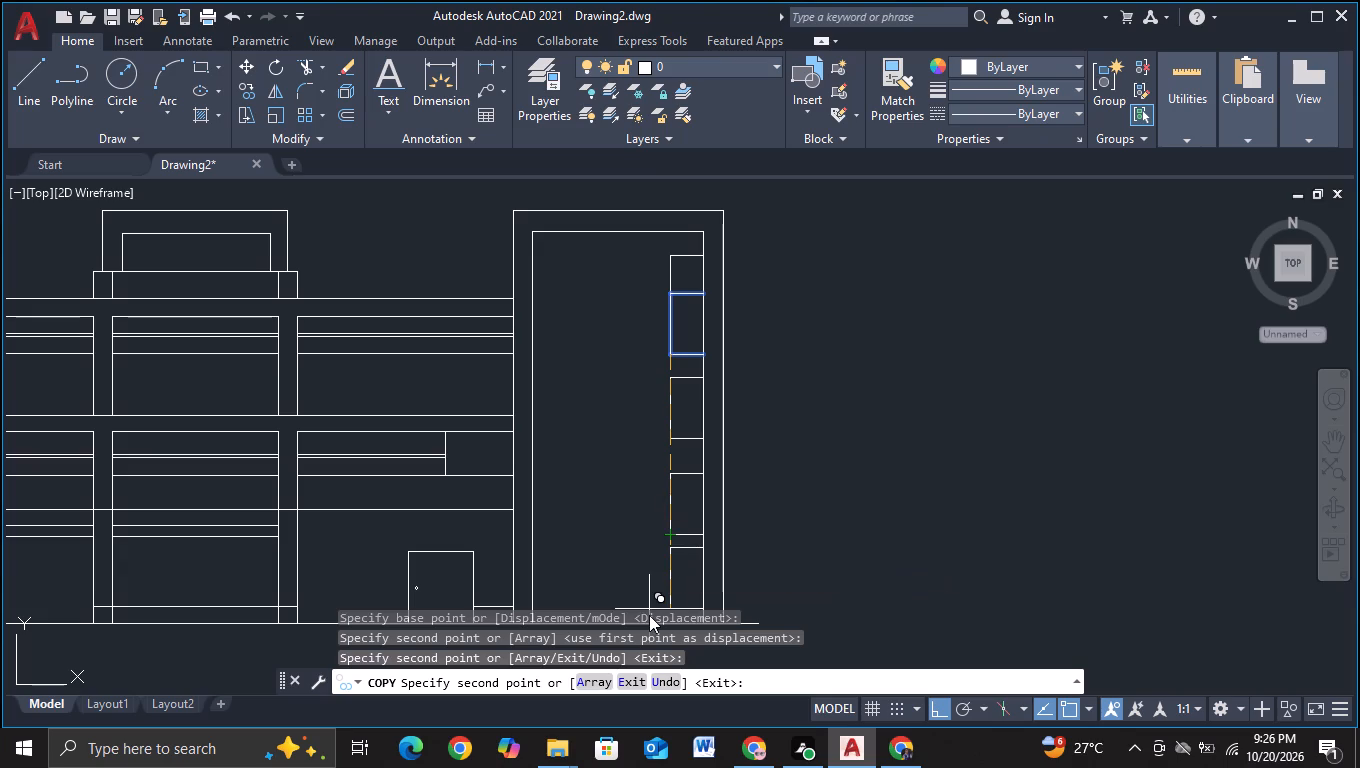
{"action": "middle_click_drag", "start_coordinate": [649, 615], "coordinate": [652, 523]}
{"action": "middle_click_drag", "start_coordinate": [652, 523], "coordinate": [656, 417]}
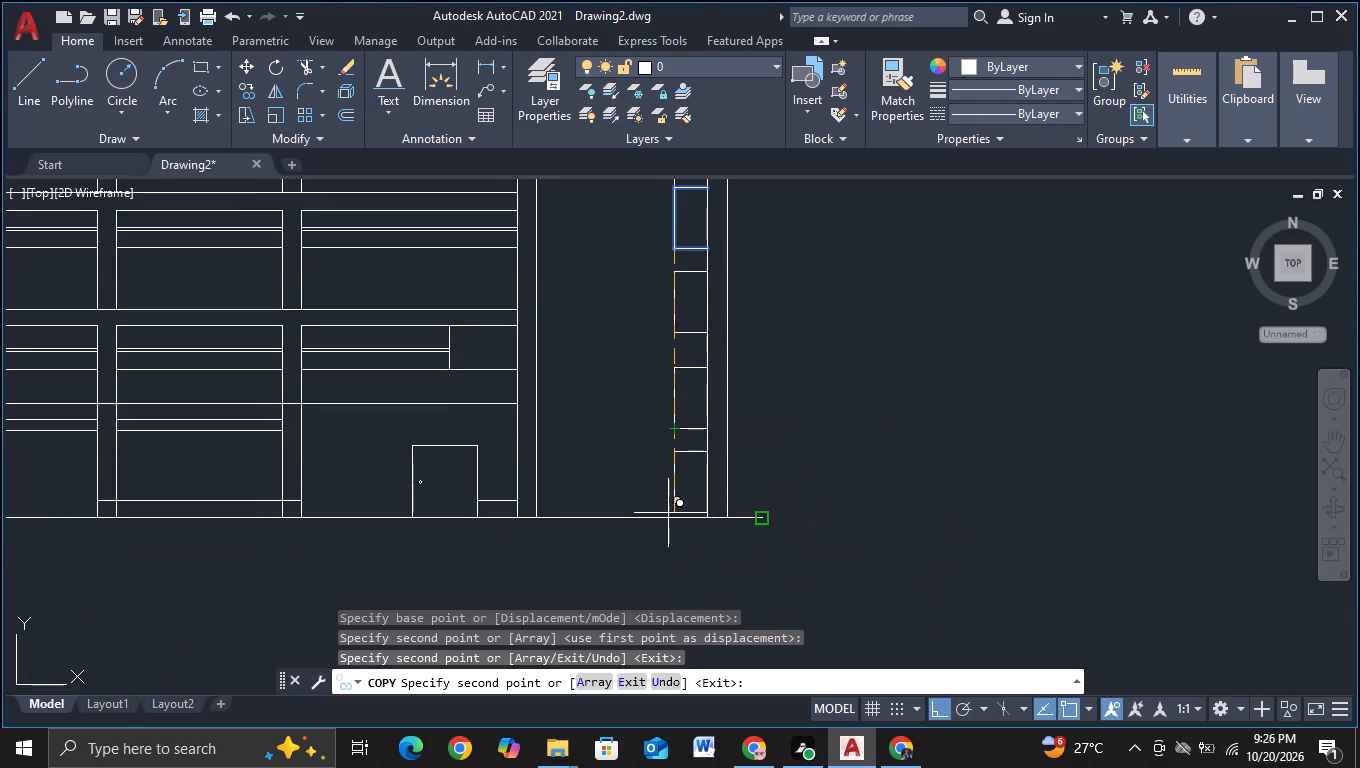
{"action": "key", "text": "Escape"}
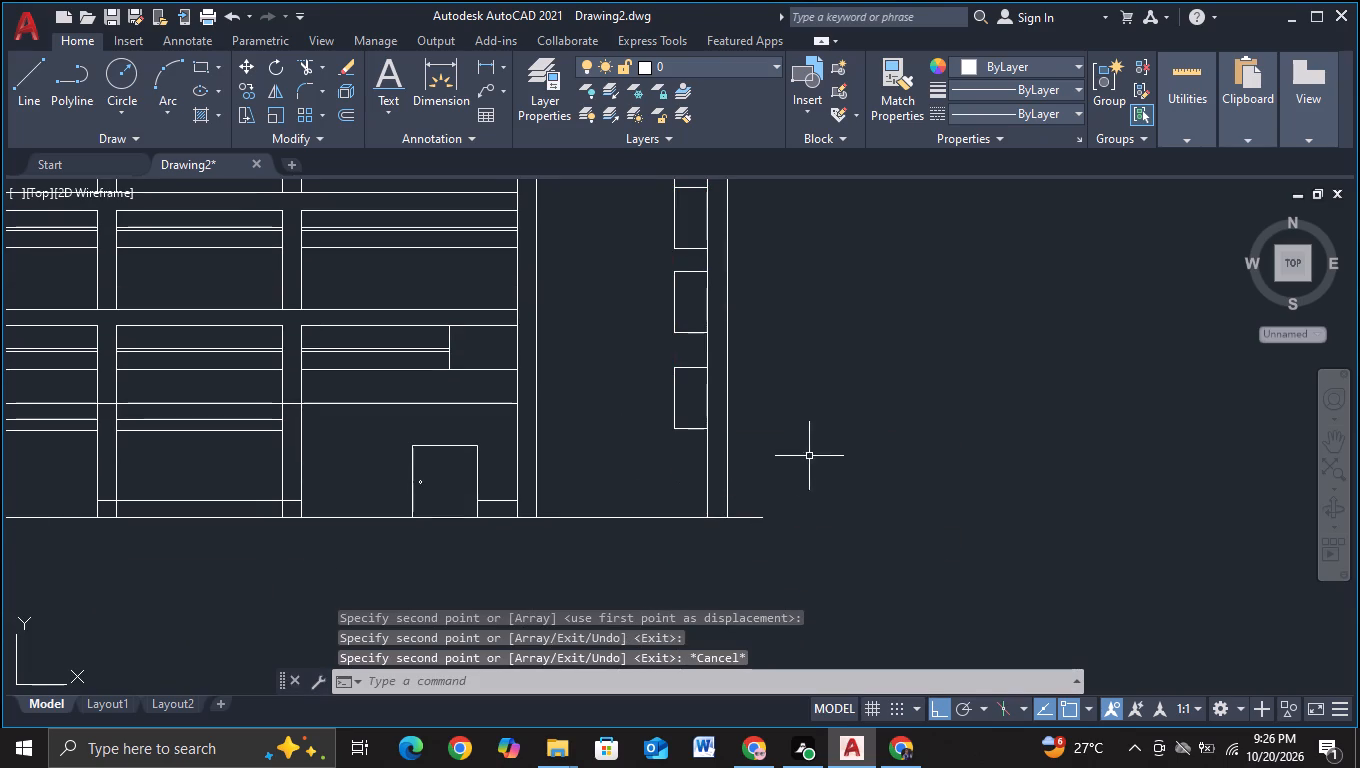
Draw a horizontal line about 2018 long extending the ground line to the right from its end beyond the tall block.
{"action": "scroll", "coordinate": [809, 456], "scroll_direction": "down", "scroll_amount": 1}
{"action": "middle_click_drag", "start_coordinate": [810, 465], "coordinate": [791, 523]}
{"action": "scroll", "coordinate": [791, 523], "scroll_direction": "up", "scroll_amount": 1}
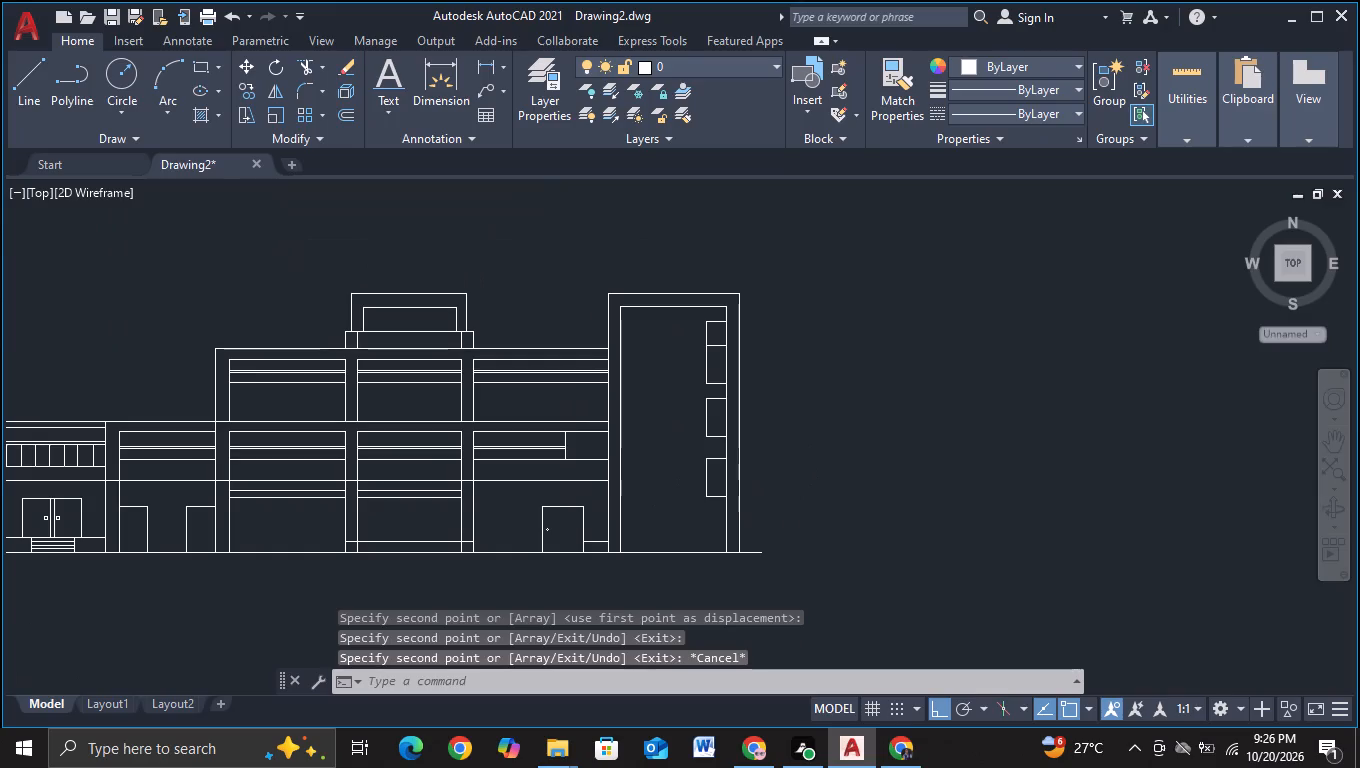
{"action": "middle_click_drag", "start_coordinate": [791, 523], "coordinate": [785, 500]}
{"action": "key", "text": "Escape"}
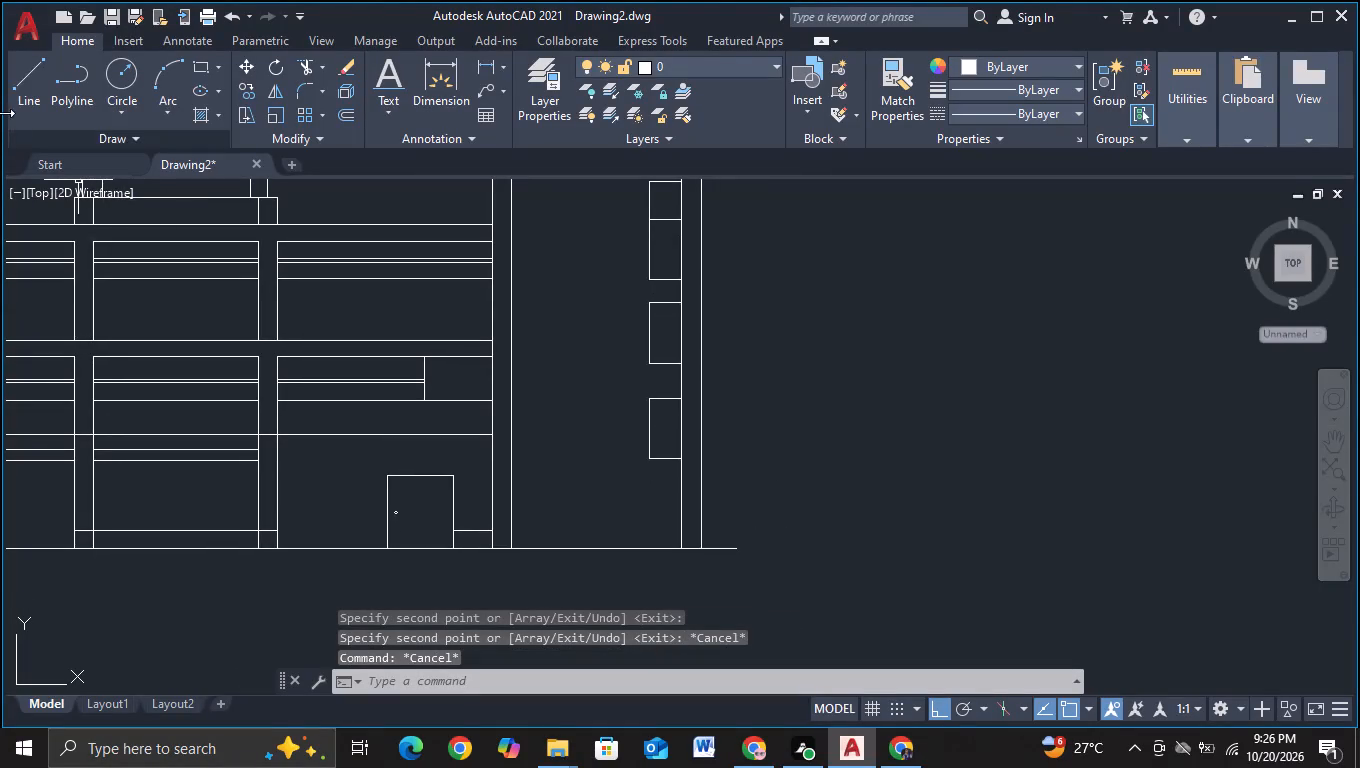
{"action": "left_click", "coordinate": [20, 99]}
{"action": "scroll", "coordinate": [717, 374], "scroll_direction": "down", "scroll_amount": 3}
{"action": "middle_click_drag", "start_coordinate": [770, 419], "coordinate": [714, 450]}
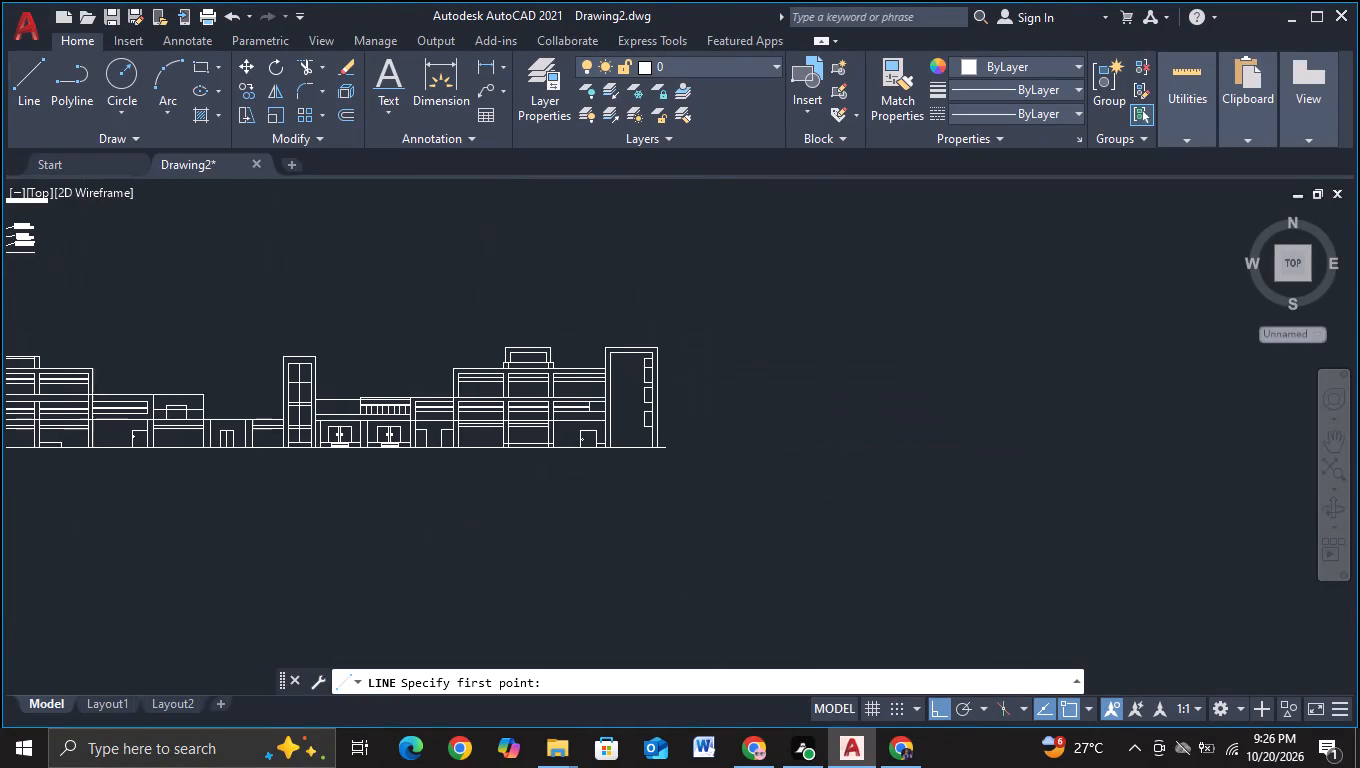
{"action": "left_click", "coordinate": [669, 445]}
{"action": "middle_click_drag", "start_coordinate": [869, 413], "coordinate": [752, 425]}
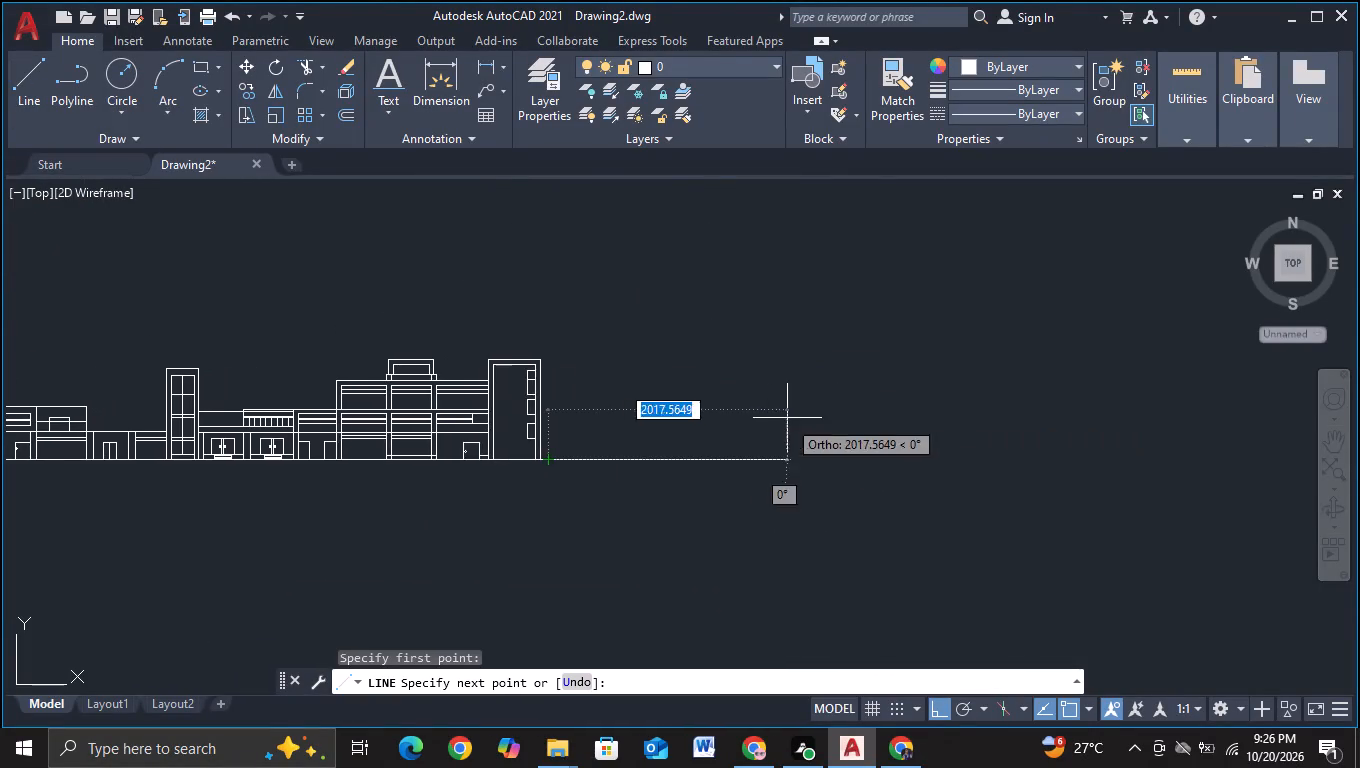
{"action": "left_click", "coordinate": [787, 418]}
{"action": "key", "text": "Escape"}
Draw a line about 90 right from the top window's upper corner at the inner edge, continuing about 874 down past the ground line.
{"action": "left_click", "coordinate": [19, 68]}
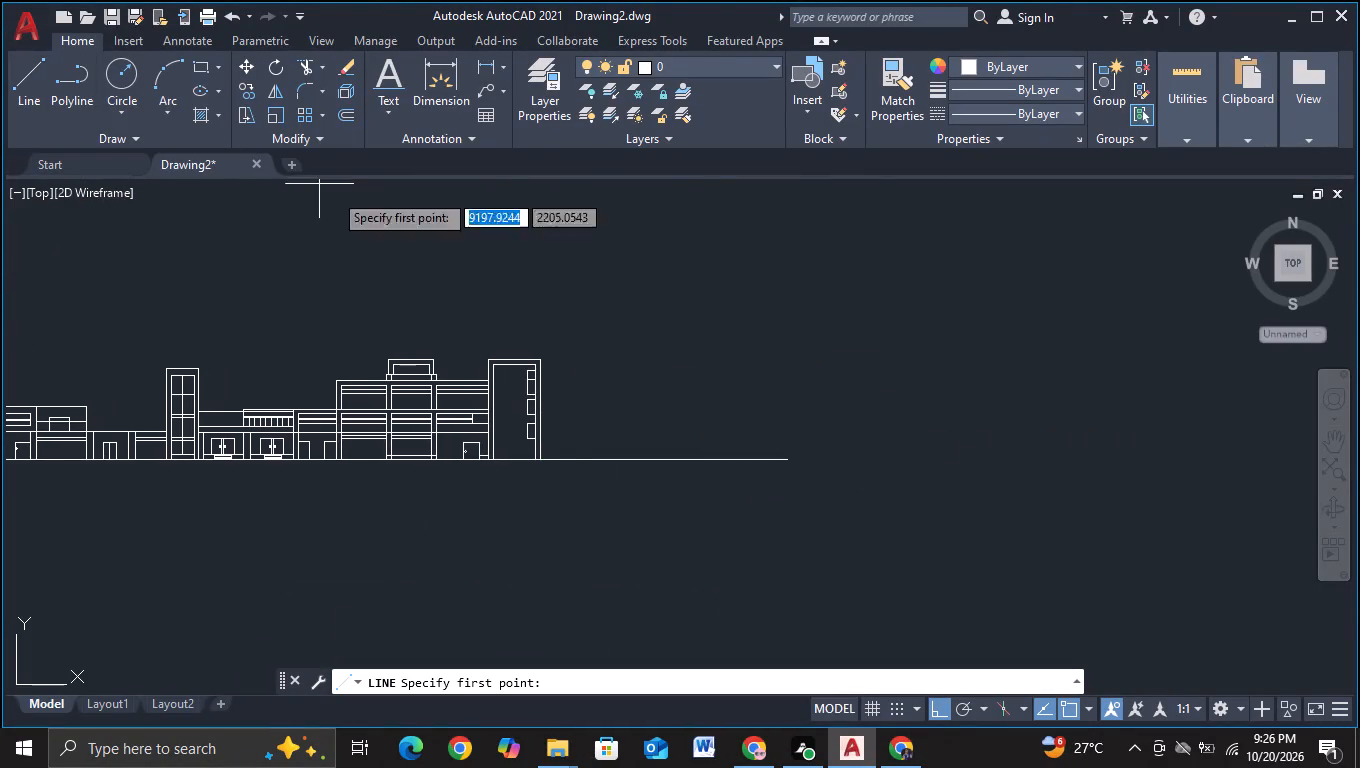
{"action": "scroll", "coordinate": [574, 324], "scroll_direction": "up", "scroll_amount": 2}
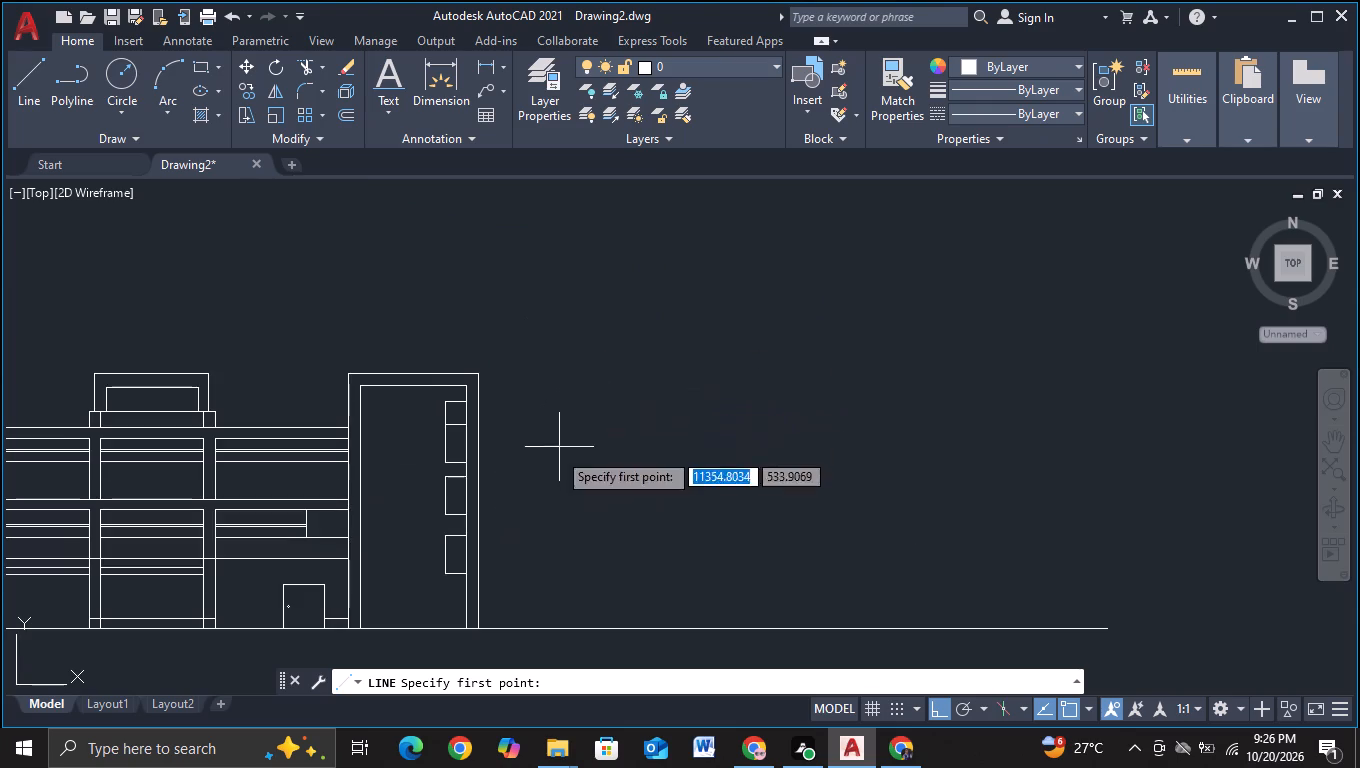
{"action": "middle_click_drag", "start_coordinate": [556, 452], "coordinate": [560, 405]}
{"action": "scroll", "coordinate": [560, 405], "scroll_direction": "up", "scroll_amount": 2}
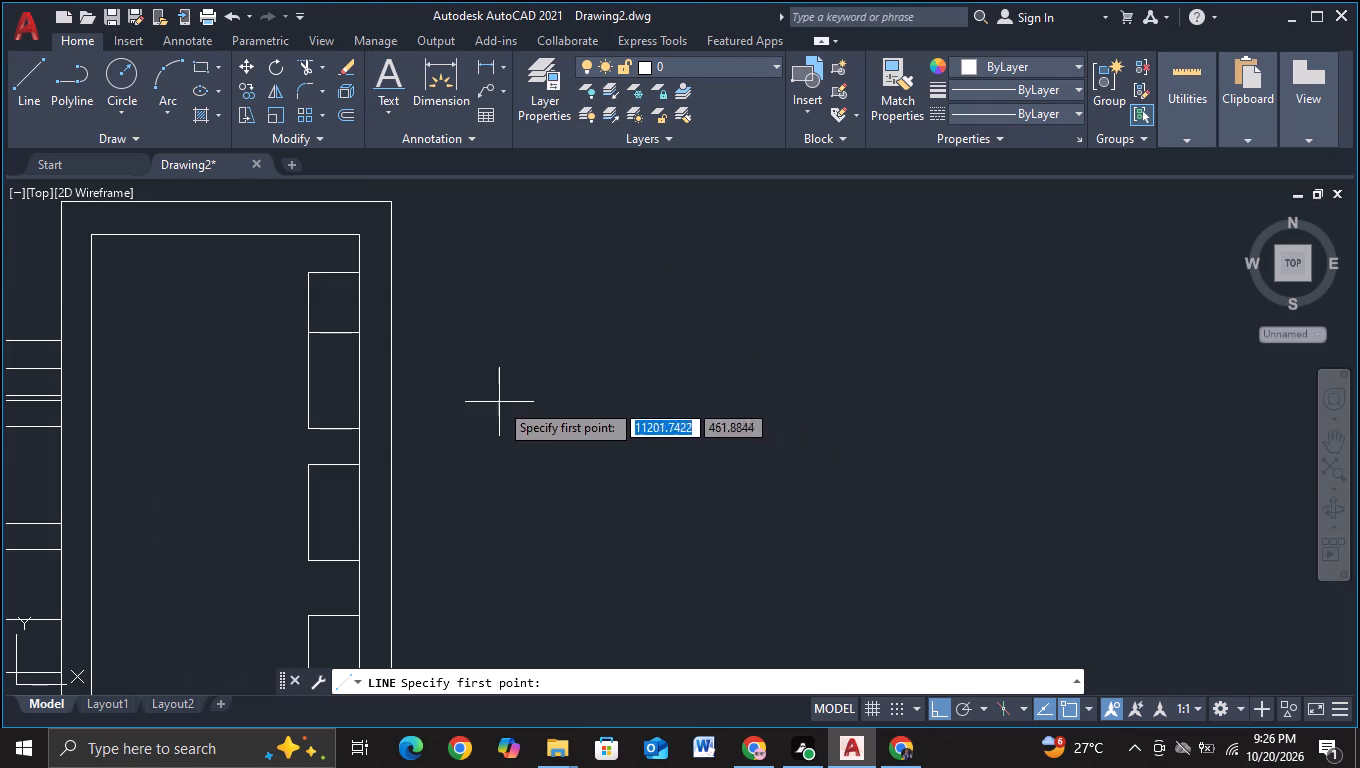
{"action": "left_click", "coordinate": [361, 276]}
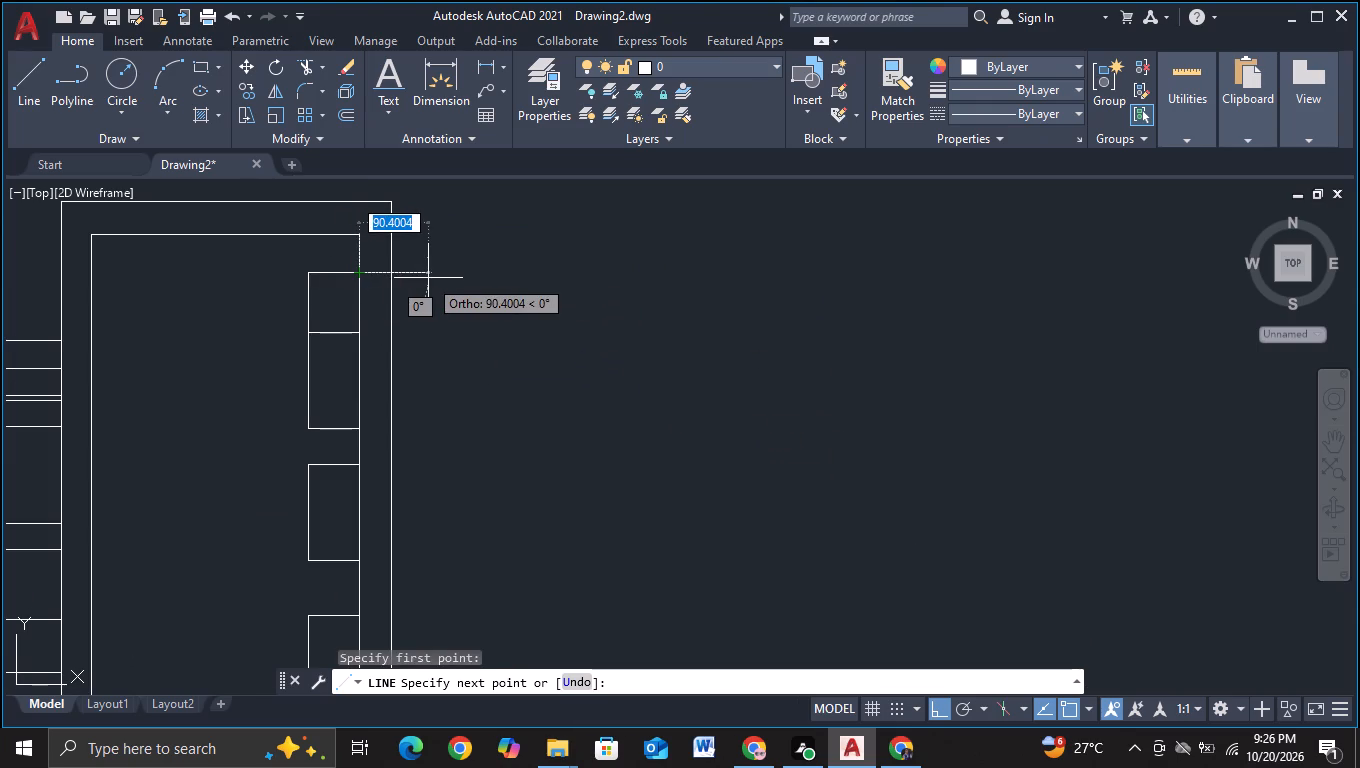
{"action": "left_click", "coordinate": [428, 278]}
{"action": "scroll", "coordinate": [416, 424], "scroll_direction": "down", "scroll_amount": 2}
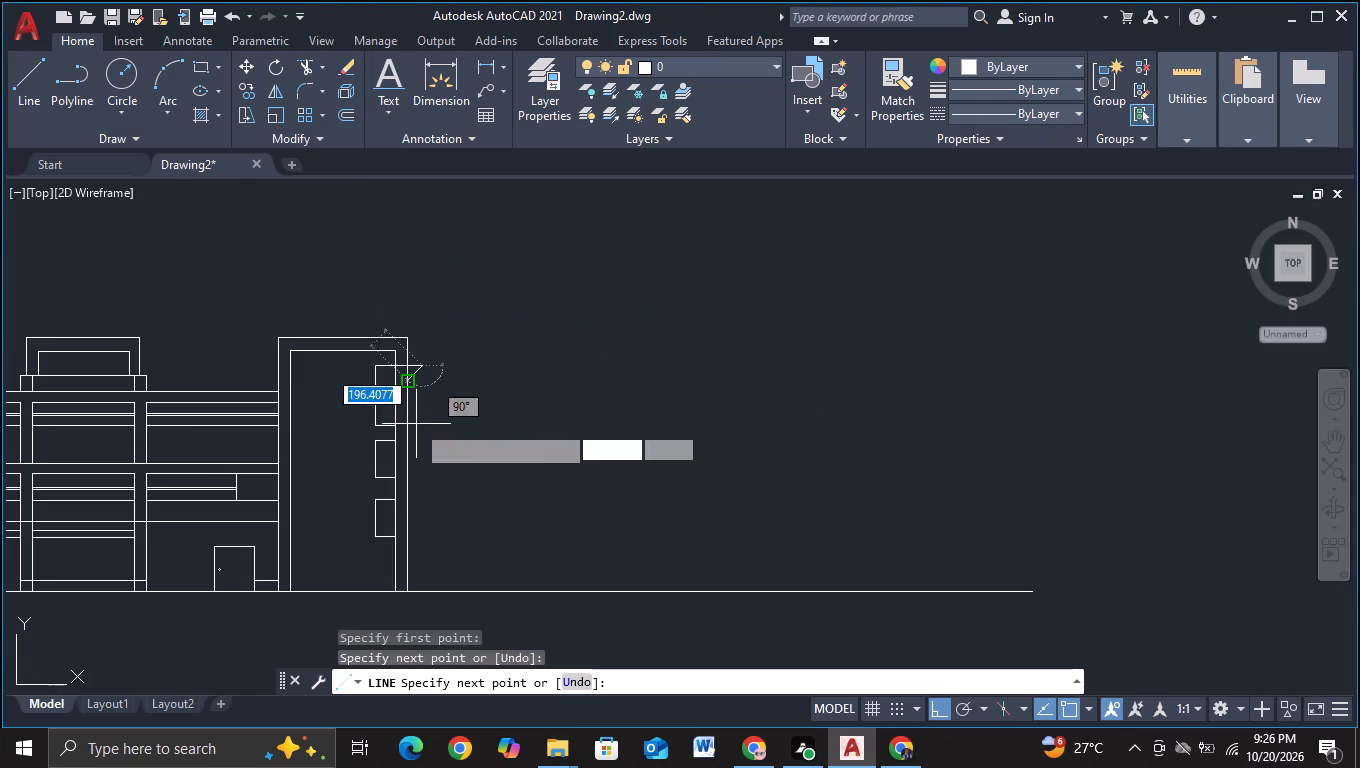
{"action": "middle_click_drag", "start_coordinate": [416, 424], "coordinate": [408, 302]}
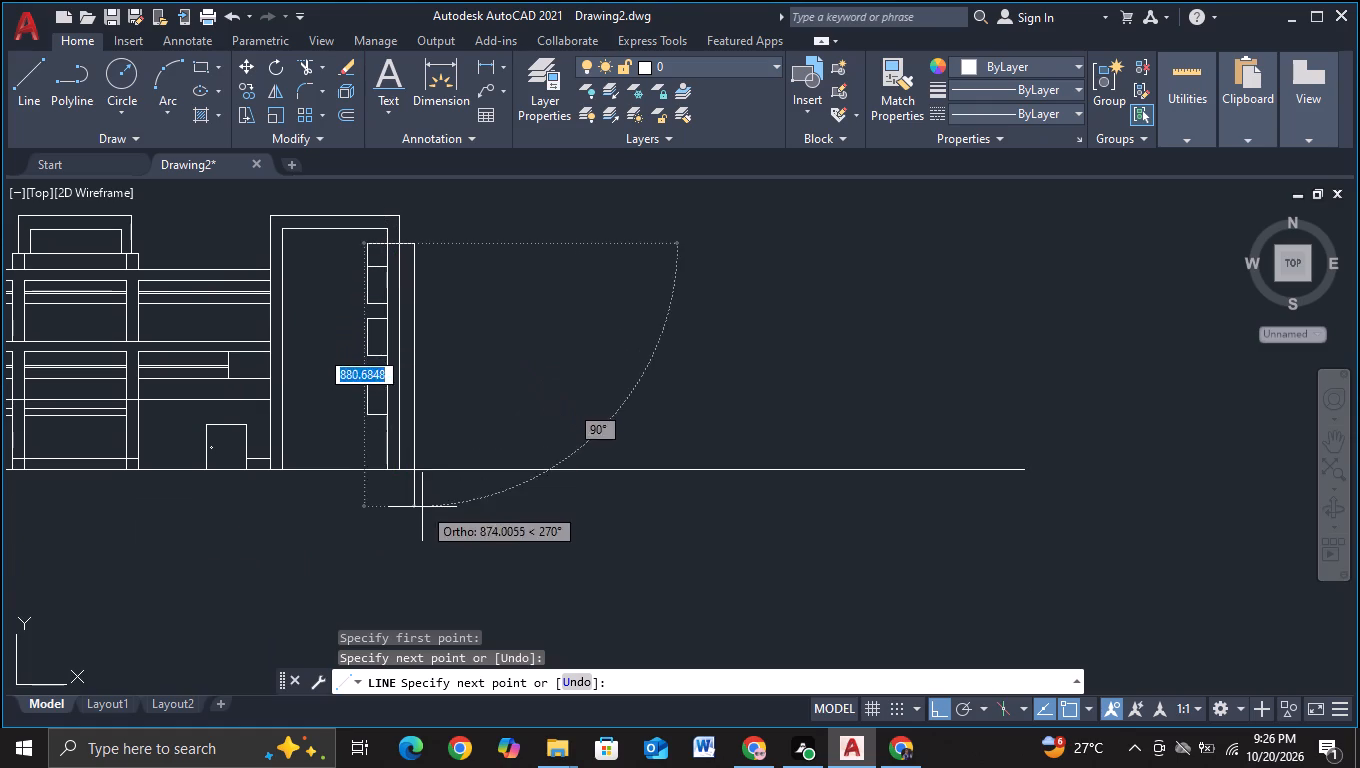
{"action": "left_click", "coordinate": [422, 507]}
{"action": "key", "text": "Escape"}
Trim the tall end block's outer right edge below the new short horizontal line.
{"action": "left_click", "coordinate": [302, 72]}
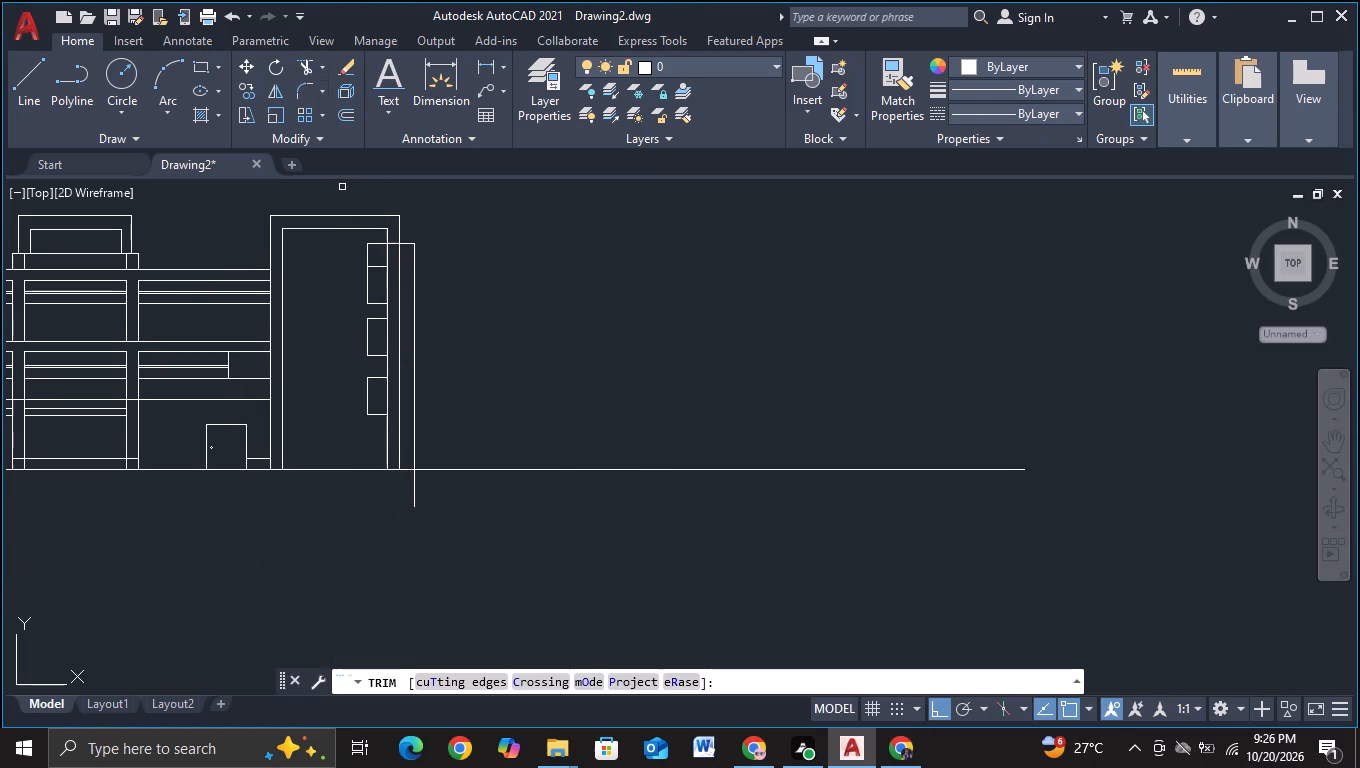
{"action": "left_click", "coordinate": [399, 324]}
{"action": "left_click", "coordinate": [400, 256]}
{"action": "key", "text": "Escape"}
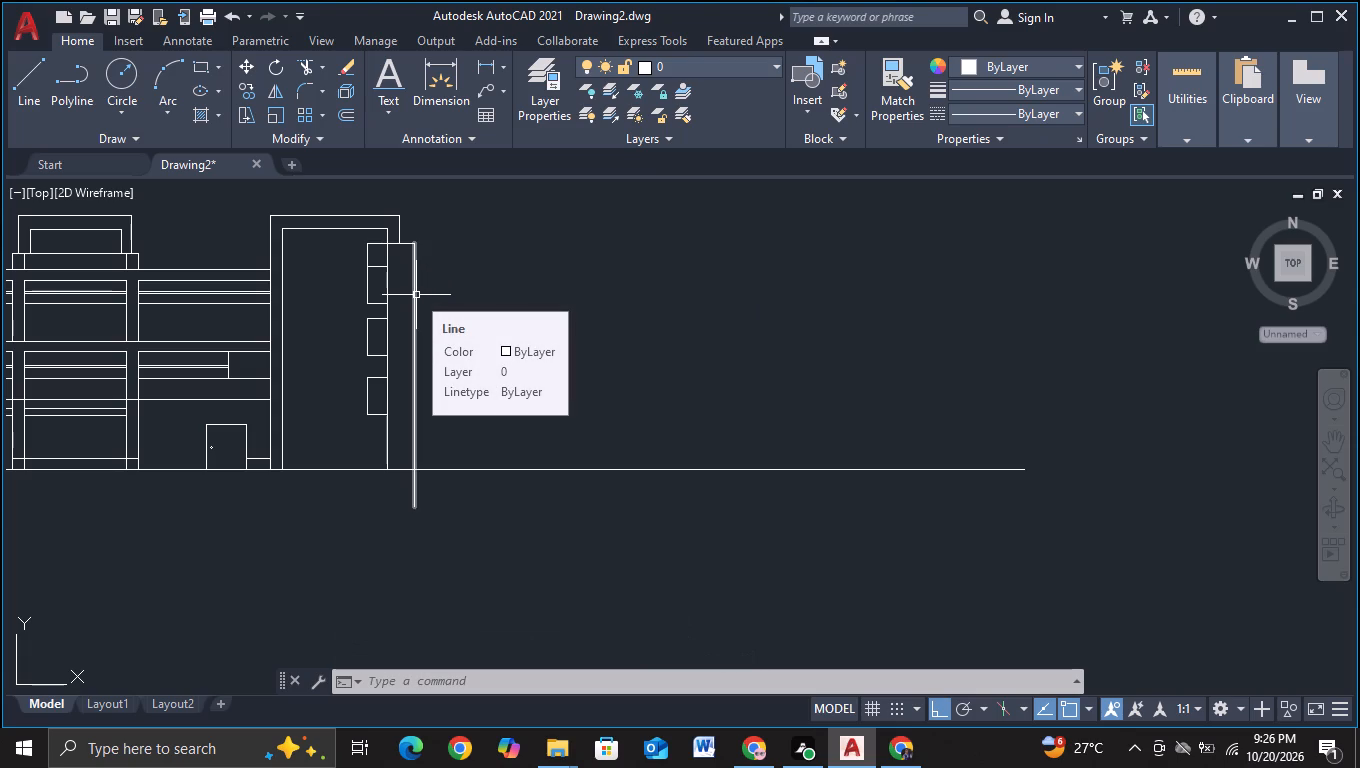
{"action": "key", "text": "Escape"}
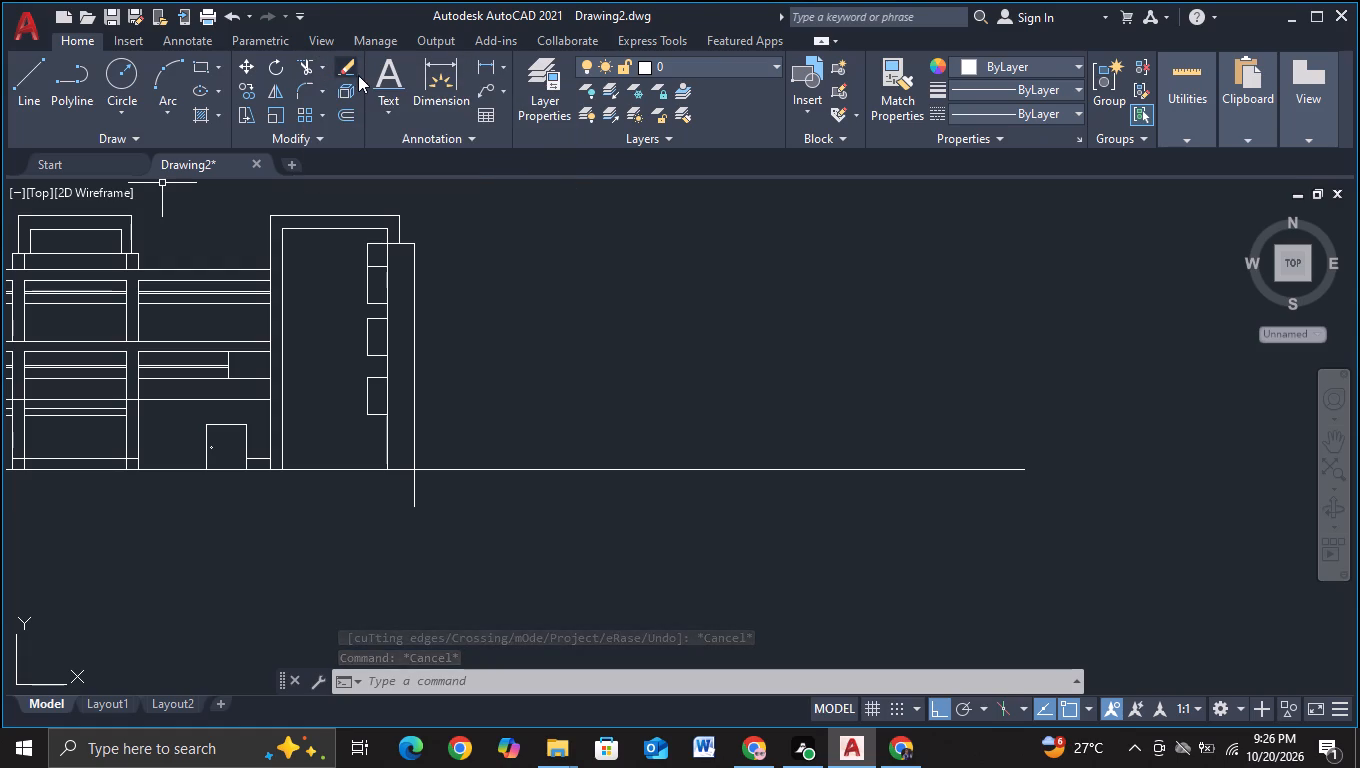
Trim the new vertical line's end hanging below the ground line.
{"action": "left_click", "coordinate": [304, 72]}
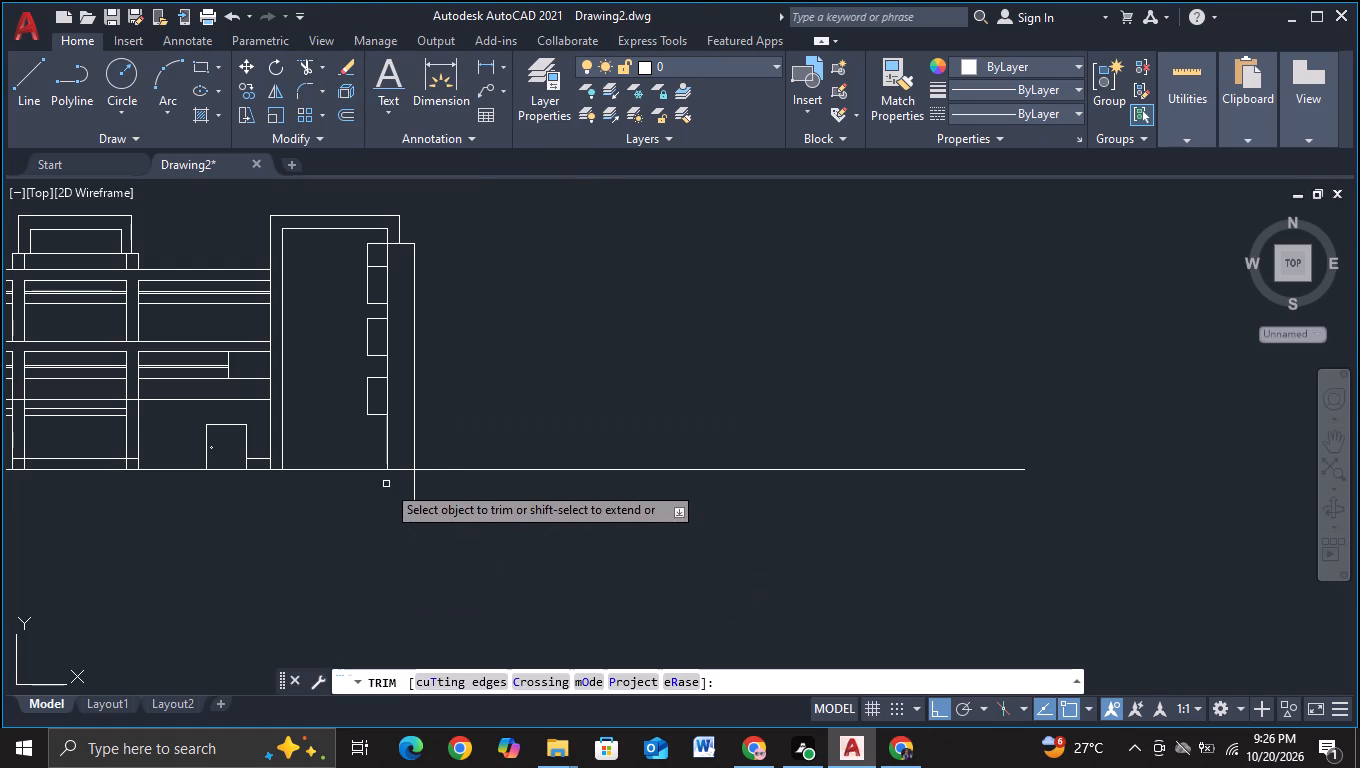
{"action": "left_click_drag", "start_coordinate": [382, 481], "coordinate": [438, 474]}
{"action": "key", "text": "Escape"}
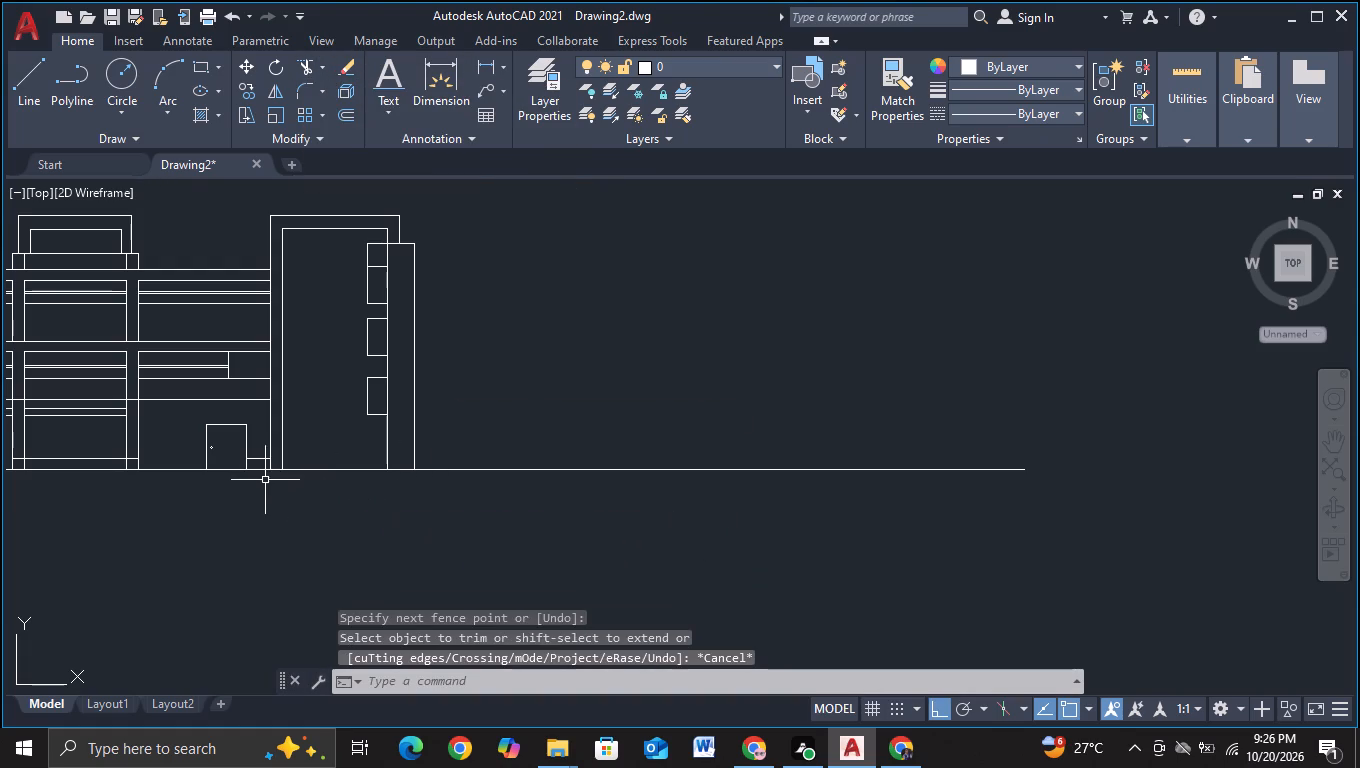
Draw a line about 489 right from the side projection's outer top corner, continuing straight down past the ground line.
{"action": "left_click", "coordinate": [35, 97]}
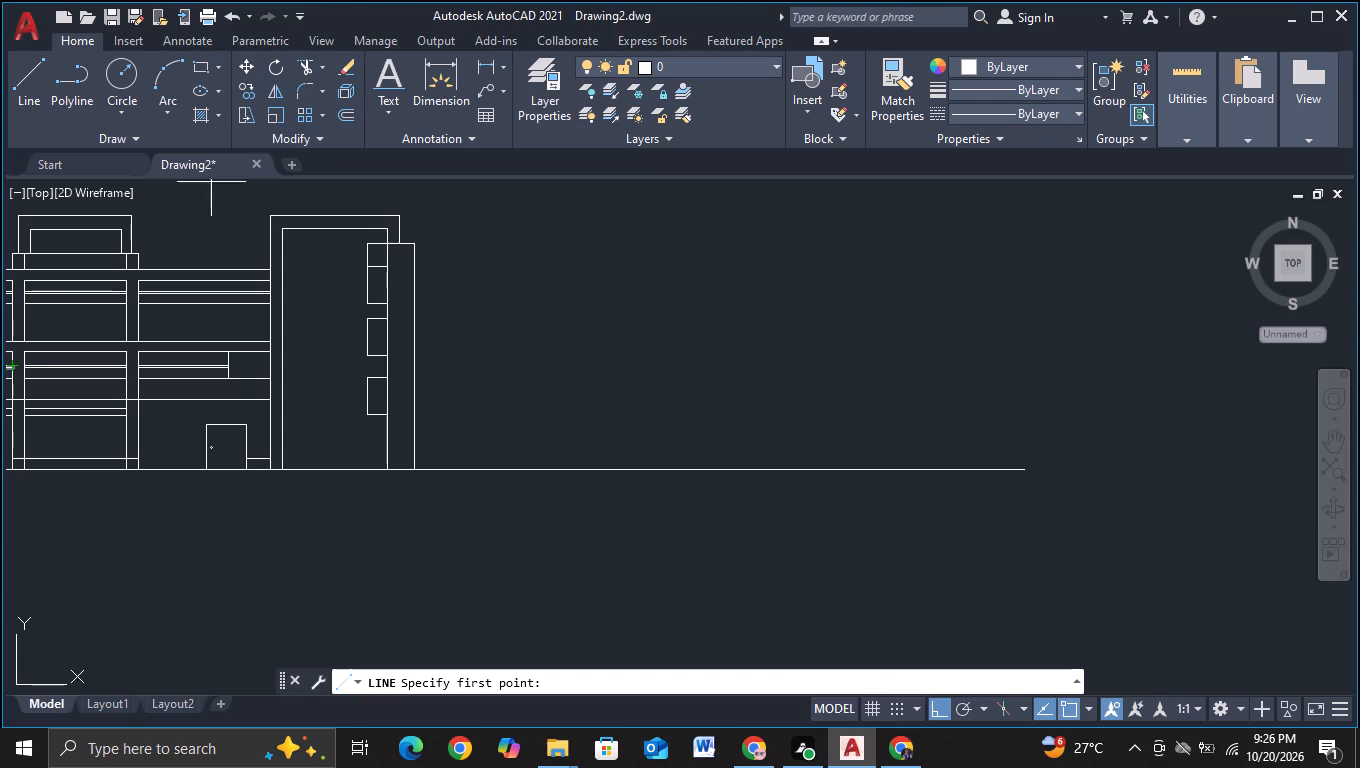
{"action": "left_click", "coordinate": [413, 245]}
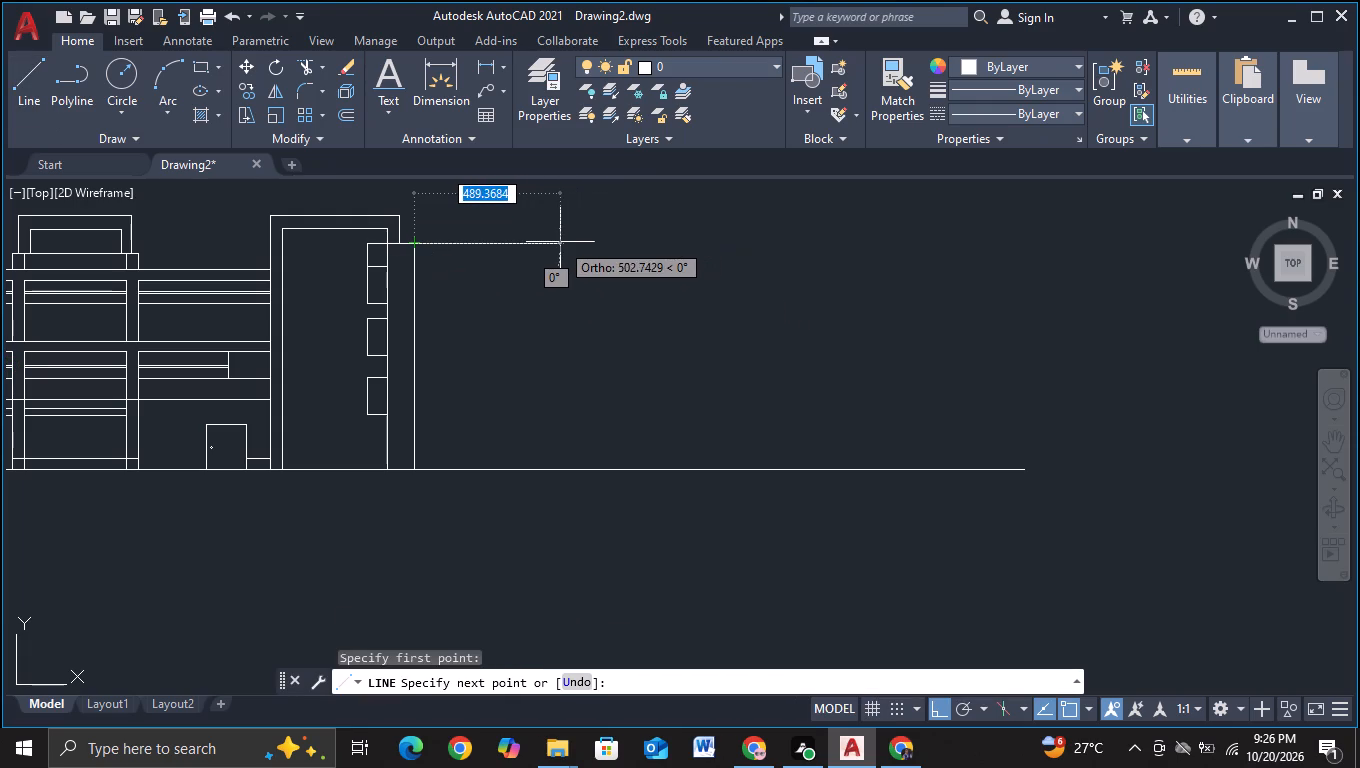
{"action": "left_click", "coordinate": [559, 242]}
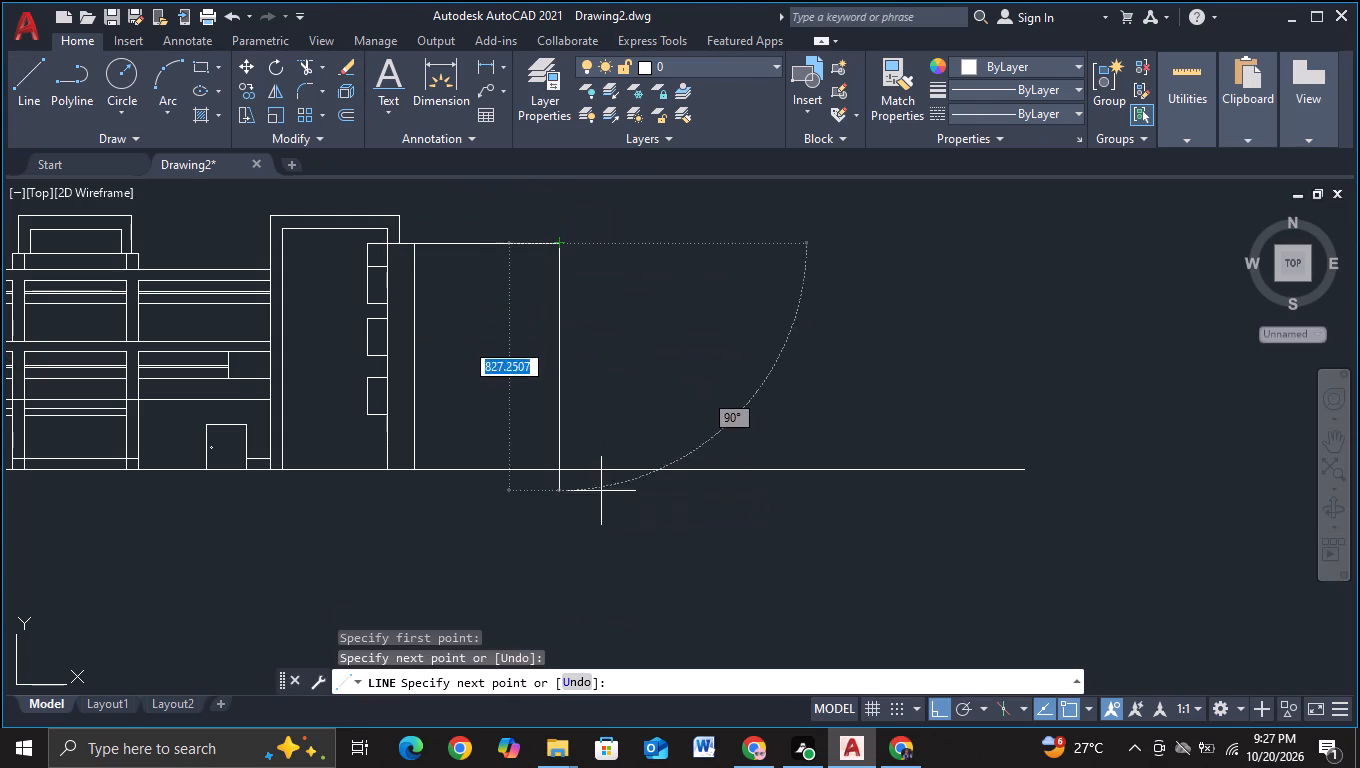
{"action": "left_click", "coordinate": [603, 557]}
{"action": "key", "text": "Escape"}
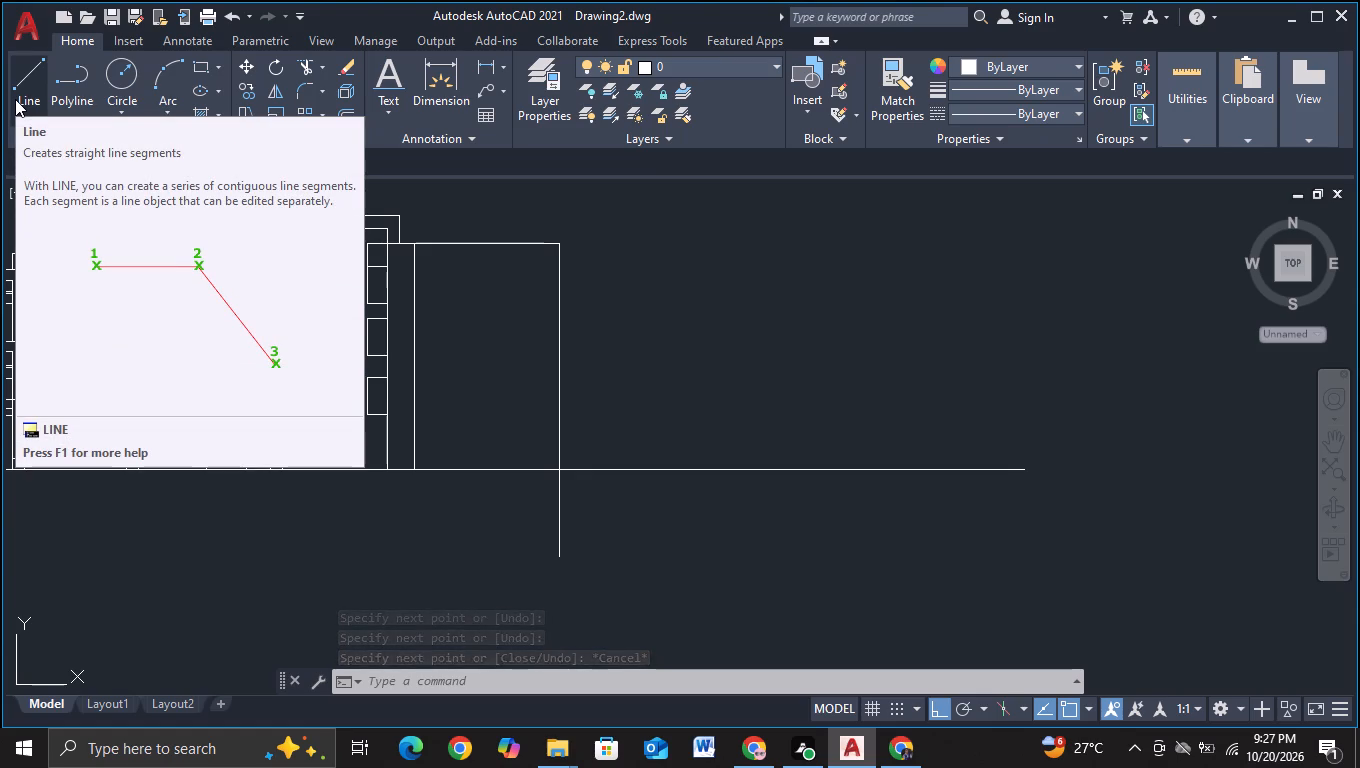
Move the new bay's top horizontal line about 24 down.
{"action": "left_click", "coordinate": [35, 100]}
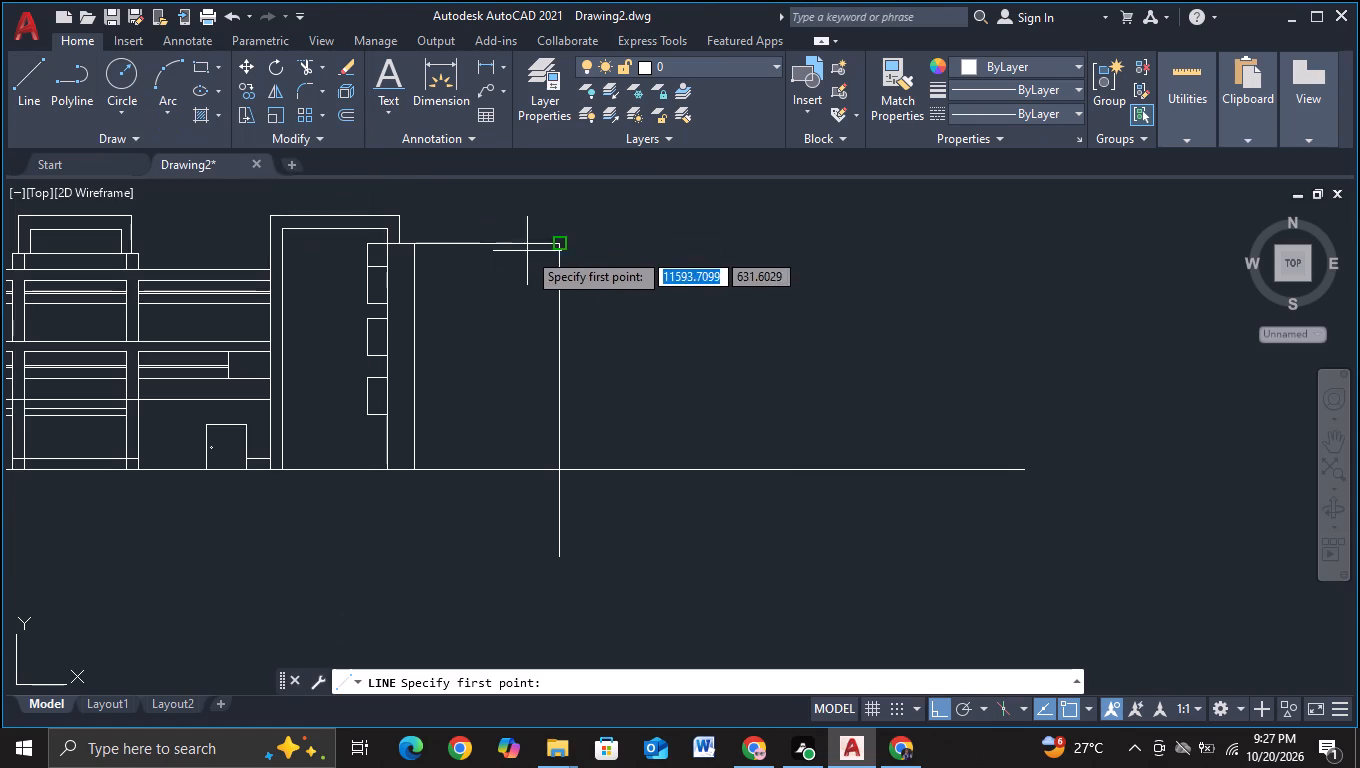
{"action": "key", "text": "Escape"}
{"action": "left_click", "coordinate": [530, 244]}
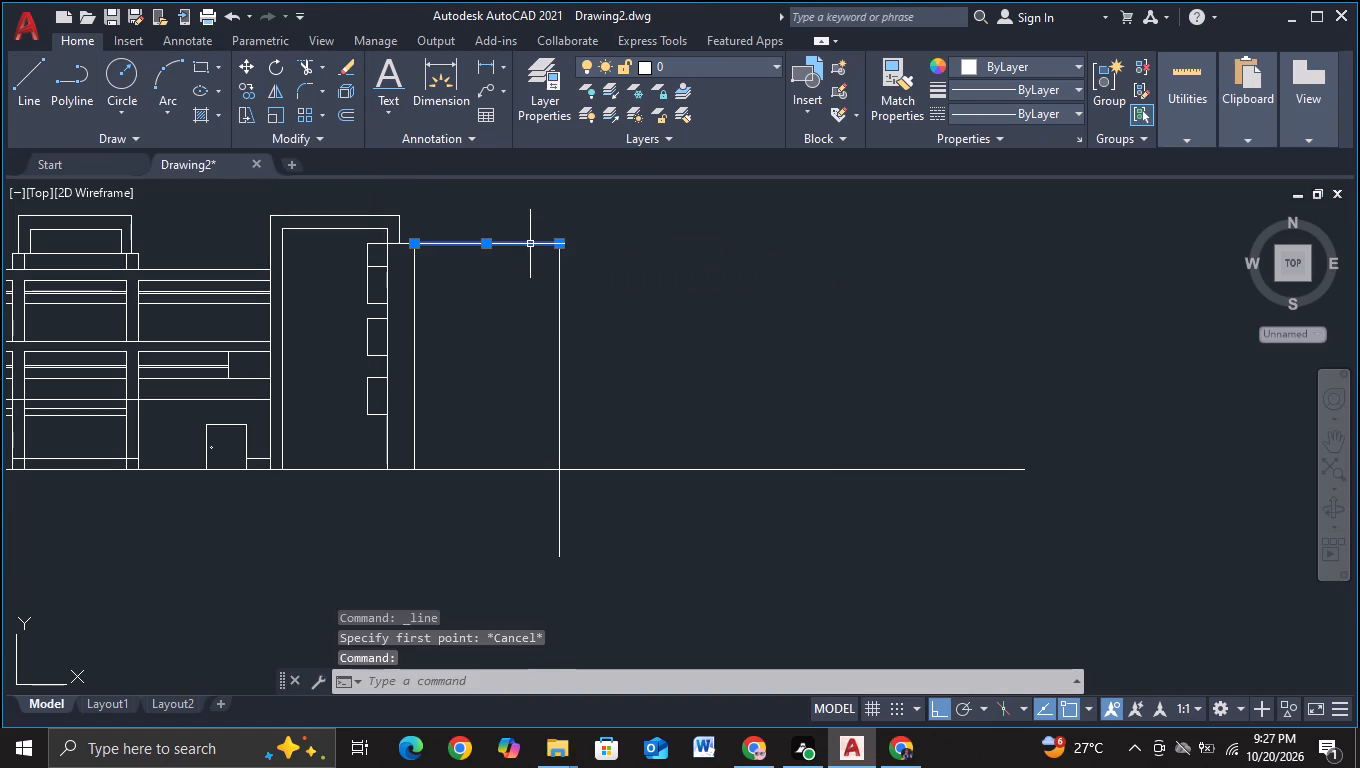
{"action": "key", "text": "m"}
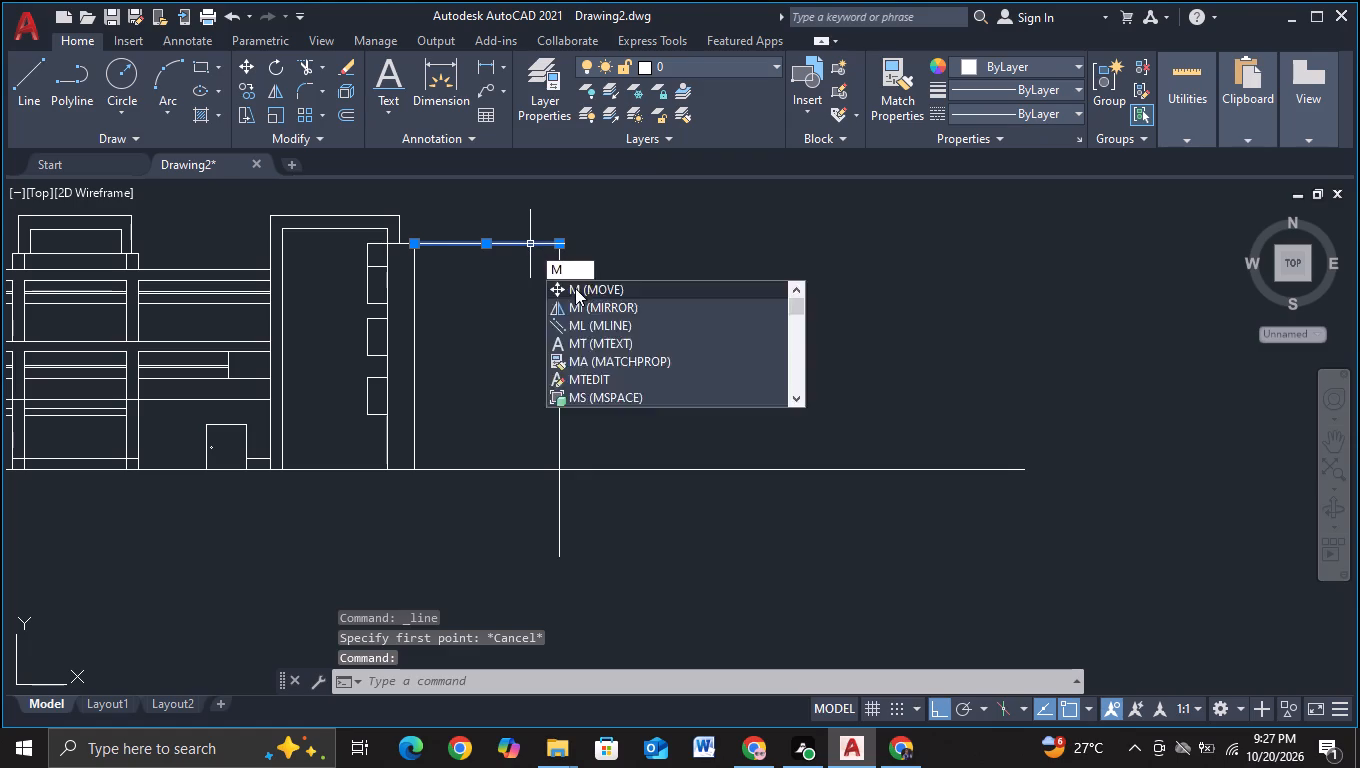
{"action": "left_click", "coordinate": [575, 288]}
{"action": "left_click", "coordinate": [496, 247]}
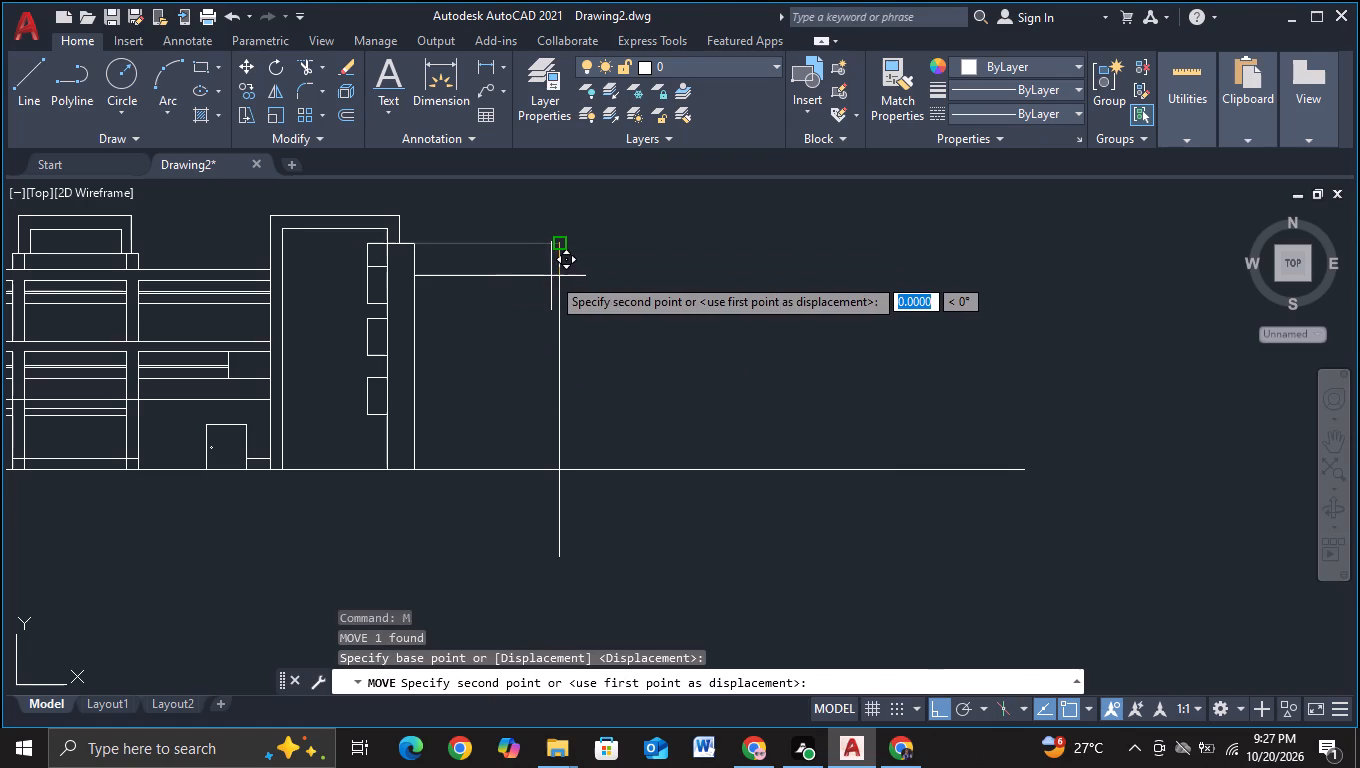
{"action": "scroll", "coordinate": [551, 274], "scroll_direction": "up", "scroll_amount": 2}
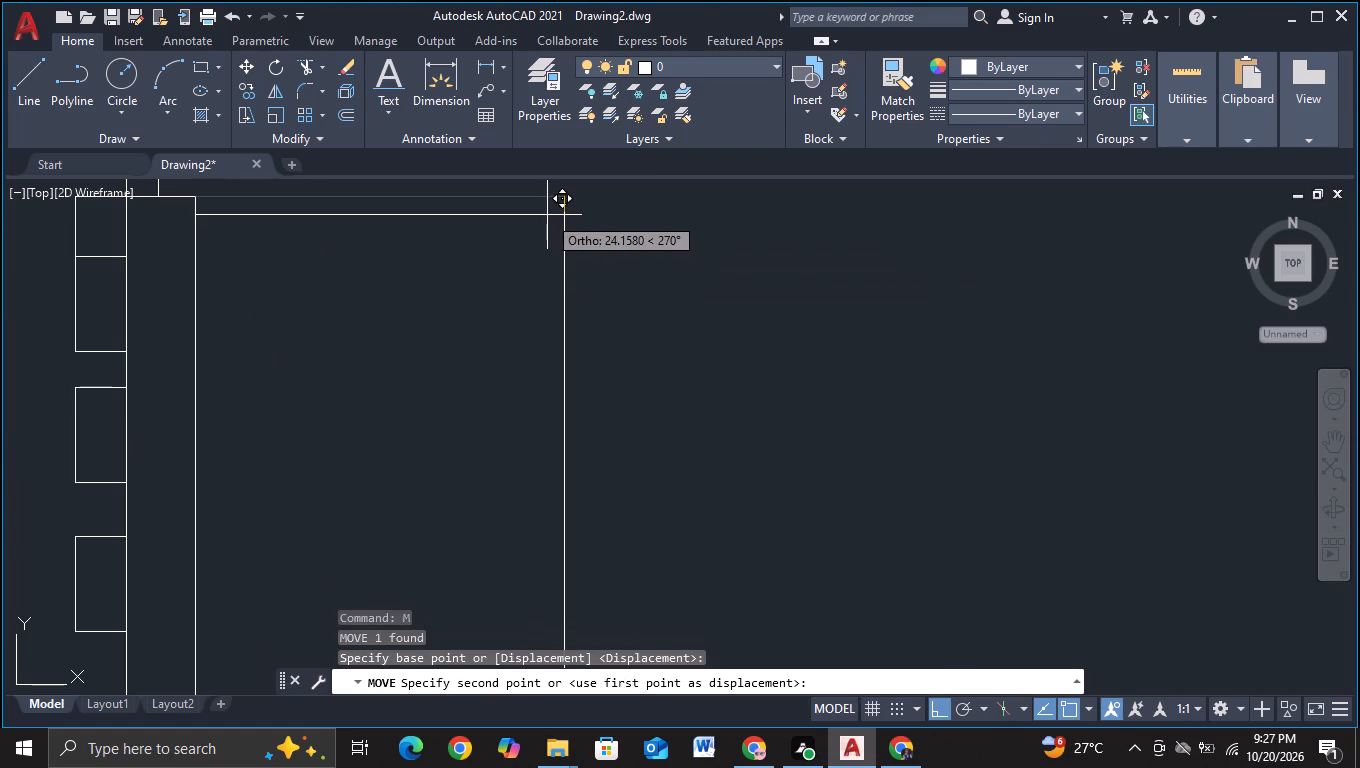
{"action": "left_click", "coordinate": [547, 215]}
{"action": "scroll", "coordinate": [586, 243], "scroll_direction": "down", "scroll_amount": 1}
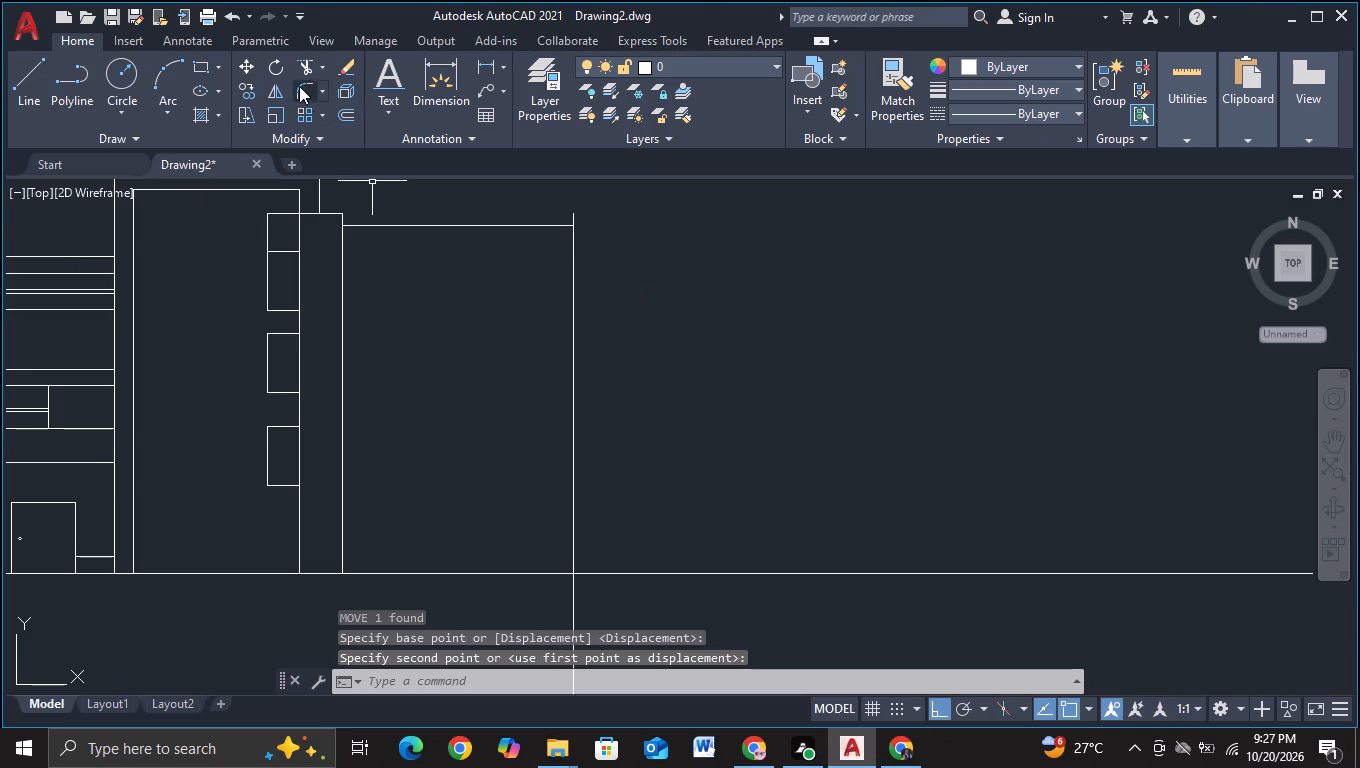
Trim the new vertical line's stub above the lowered horizontal line.
{"action": "left_click", "coordinate": [305, 68]}
{"action": "left_click", "coordinate": [573, 214]}
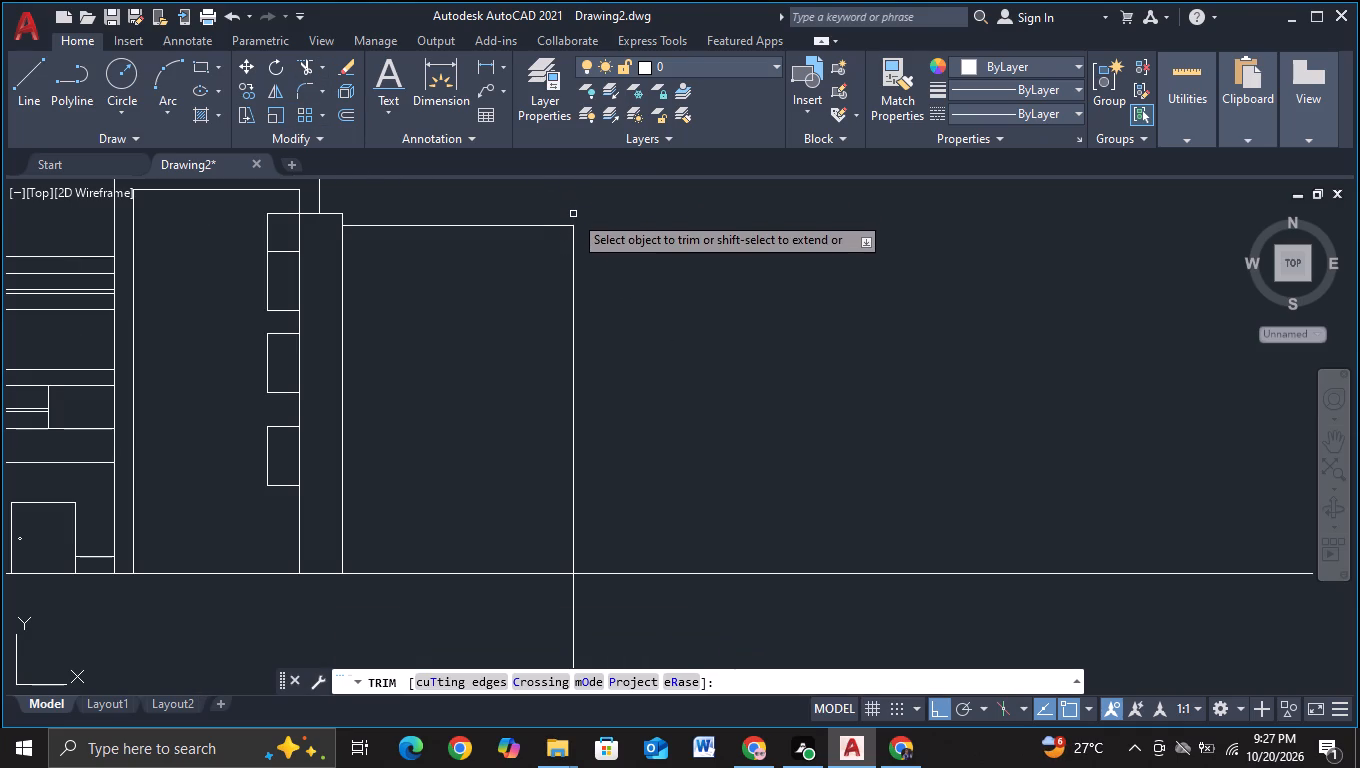
{"action": "key", "text": "Escape"}
Draw an outer column outline from the lowered line's far end: about 24 up, a short run right, and down past the ground line.
{"action": "left_click", "coordinate": [38, 99]}
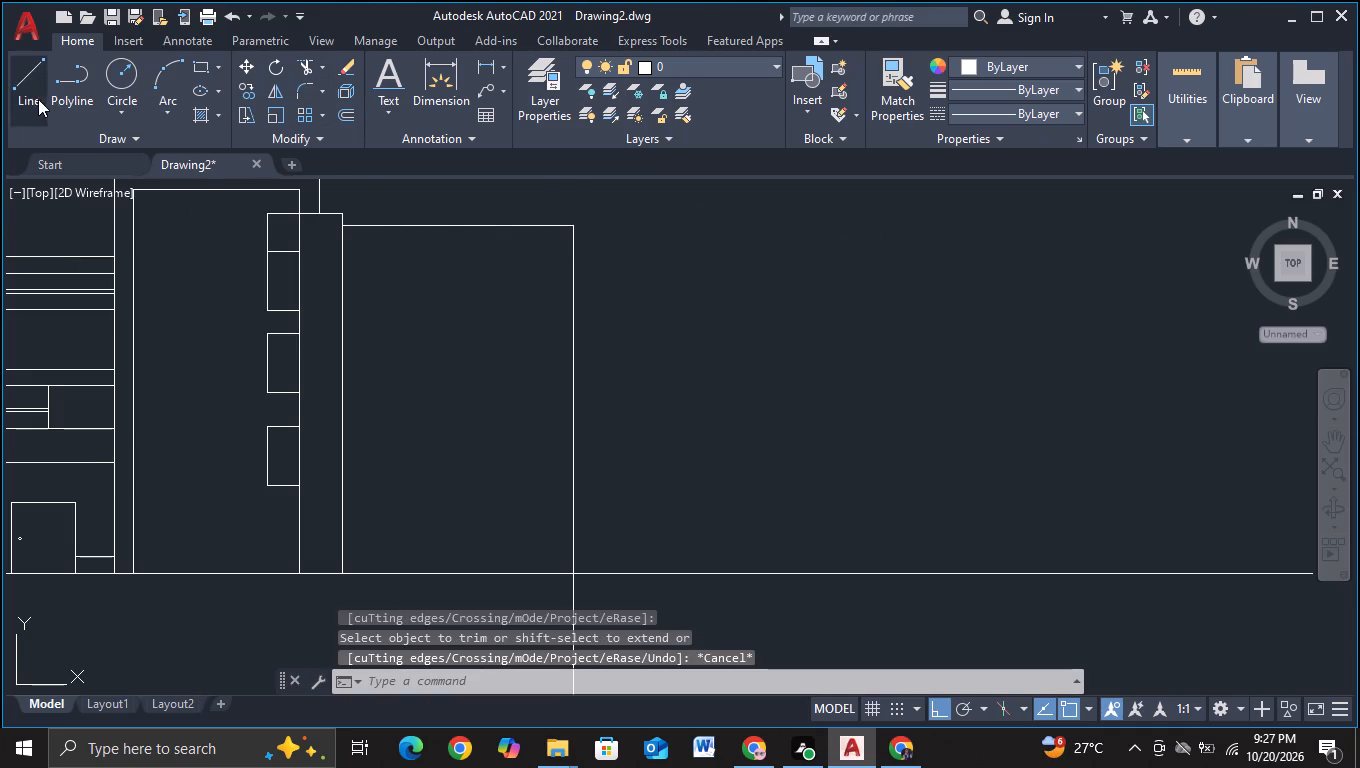
{"action": "left_click", "coordinate": [577, 227]}
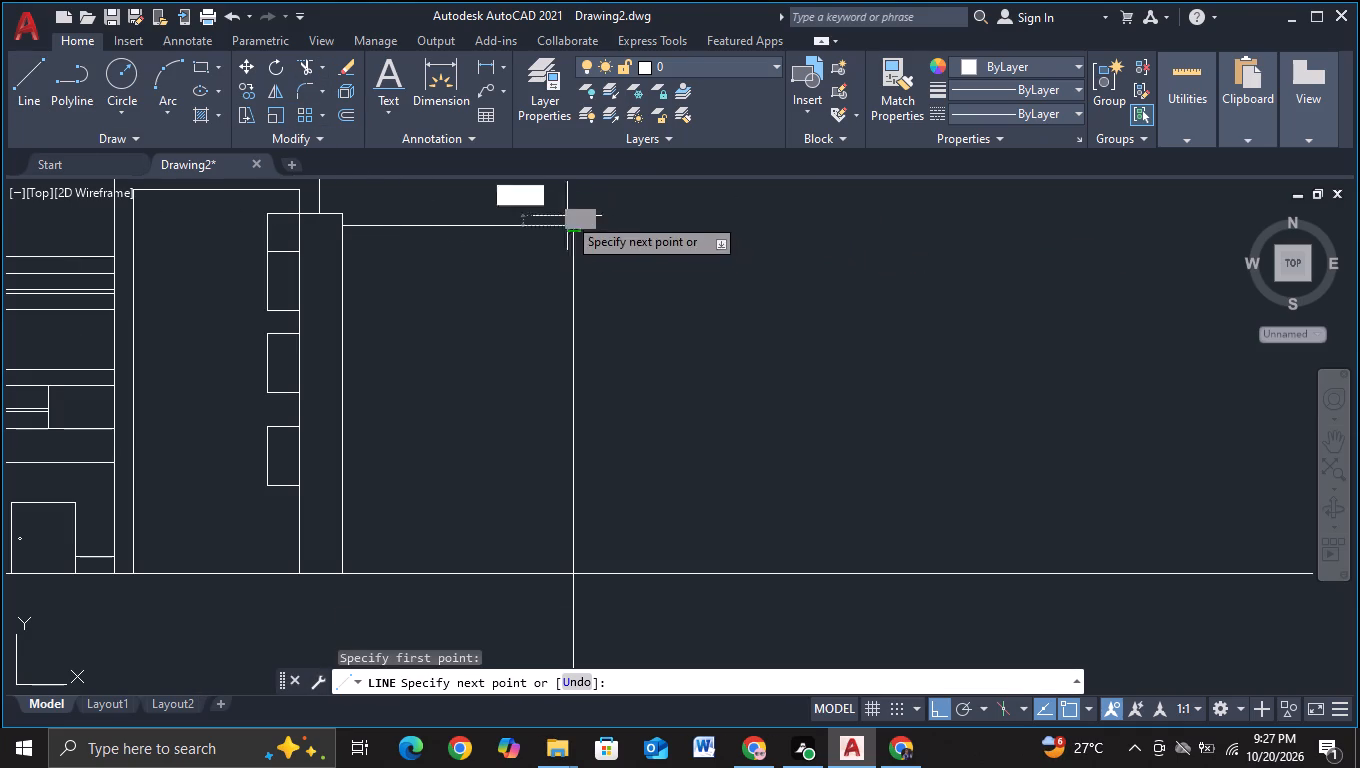
{"action": "left_click", "coordinate": [573, 215]}
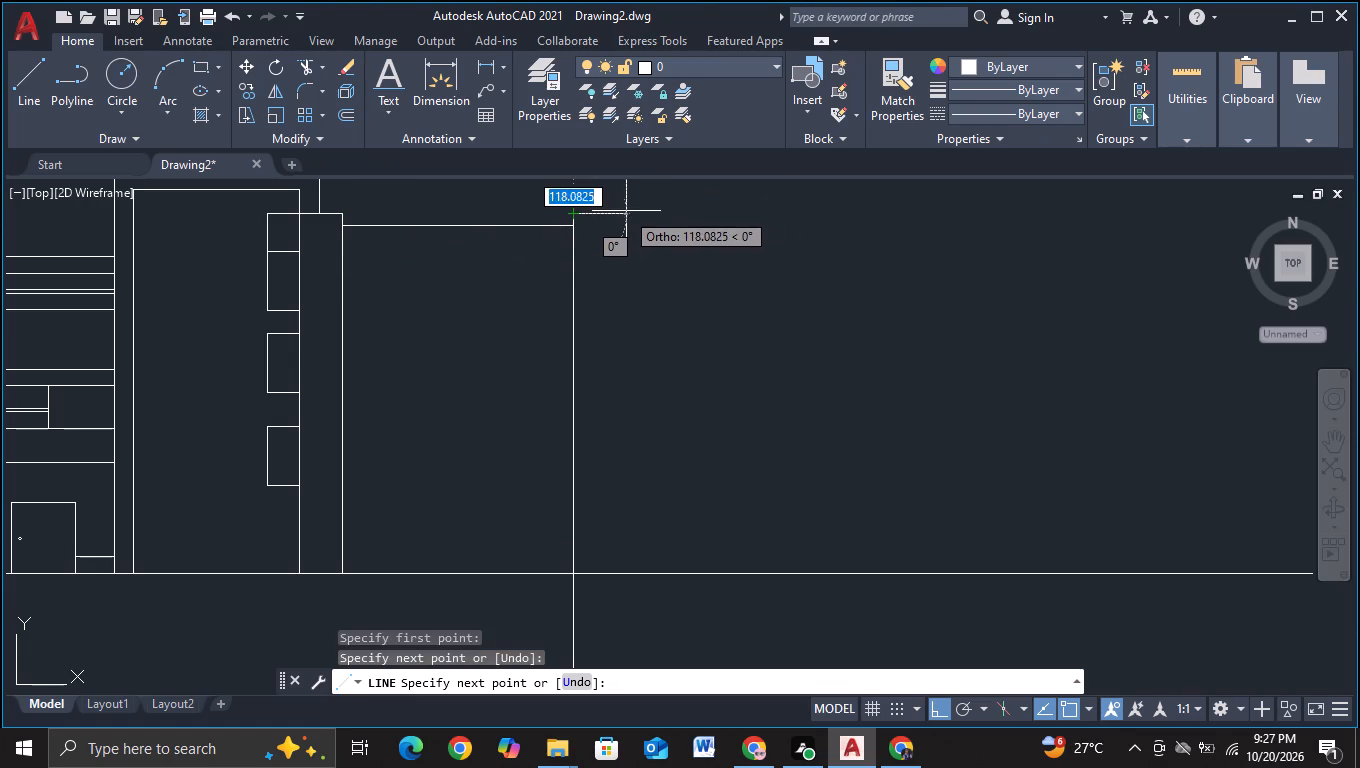
{"action": "left_click", "coordinate": [617, 213]}
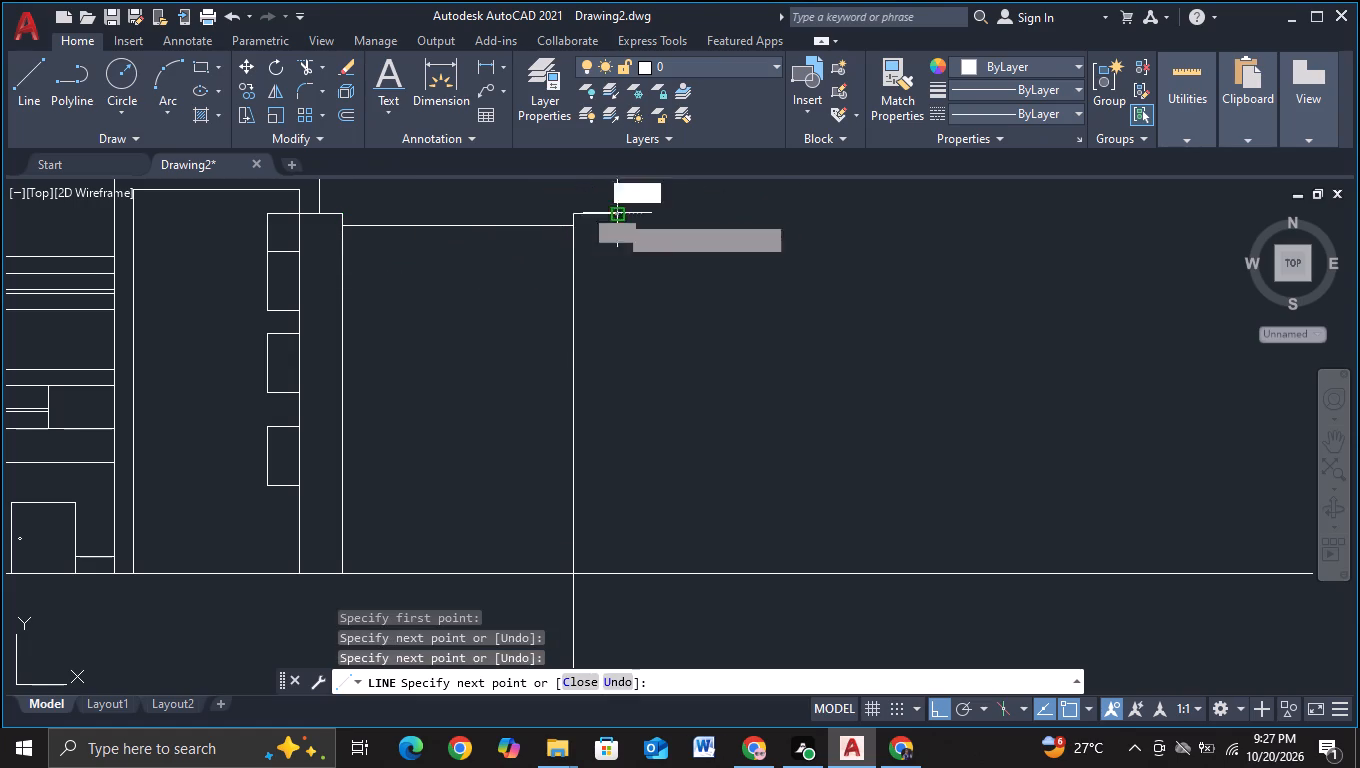
{"action": "middle_click_drag", "start_coordinate": [612, 489], "coordinate": [610, 397]}
{"action": "left_click", "coordinate": [630, 555]}
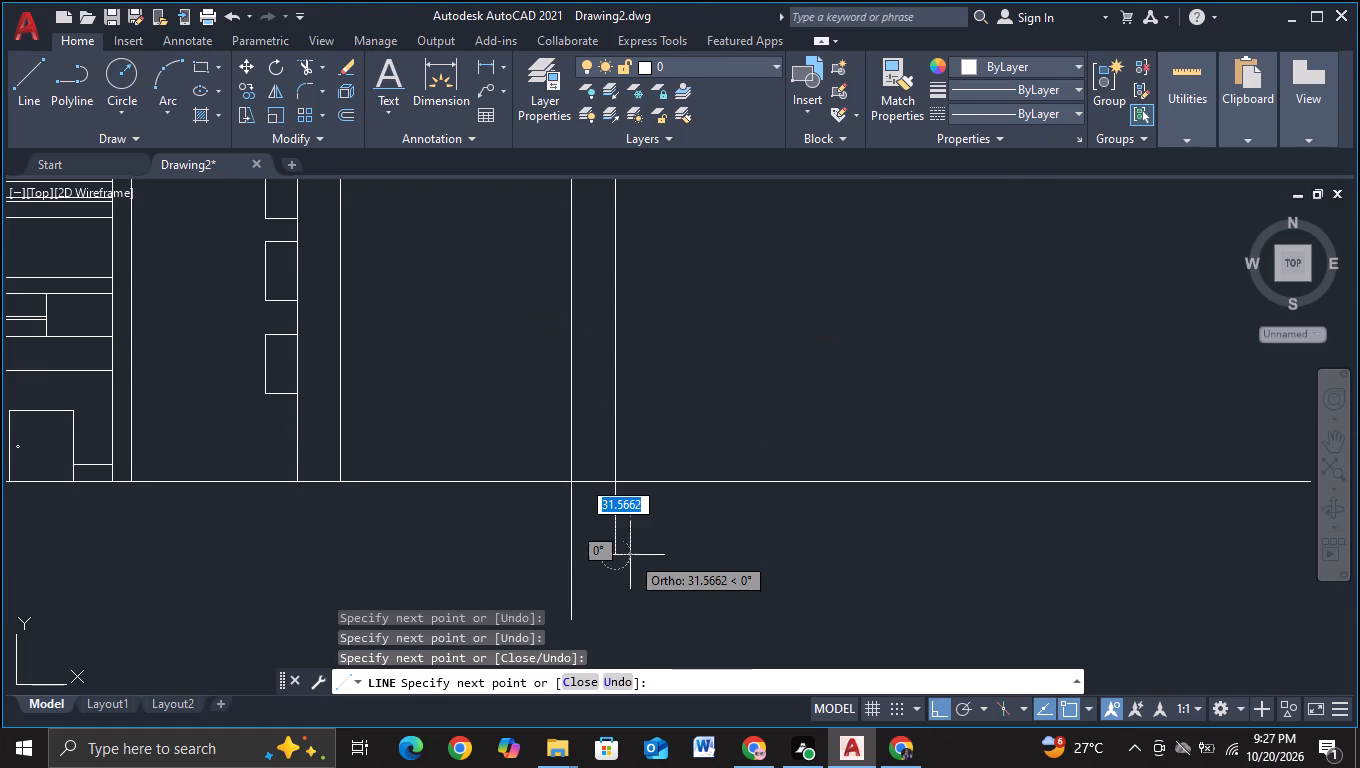
{"action": "key", "text": "Escape"}
Trim both ends of the new column's vertical lines hanging below the ground line.
{"action": "left_click", "coordinate": [304, 68]}
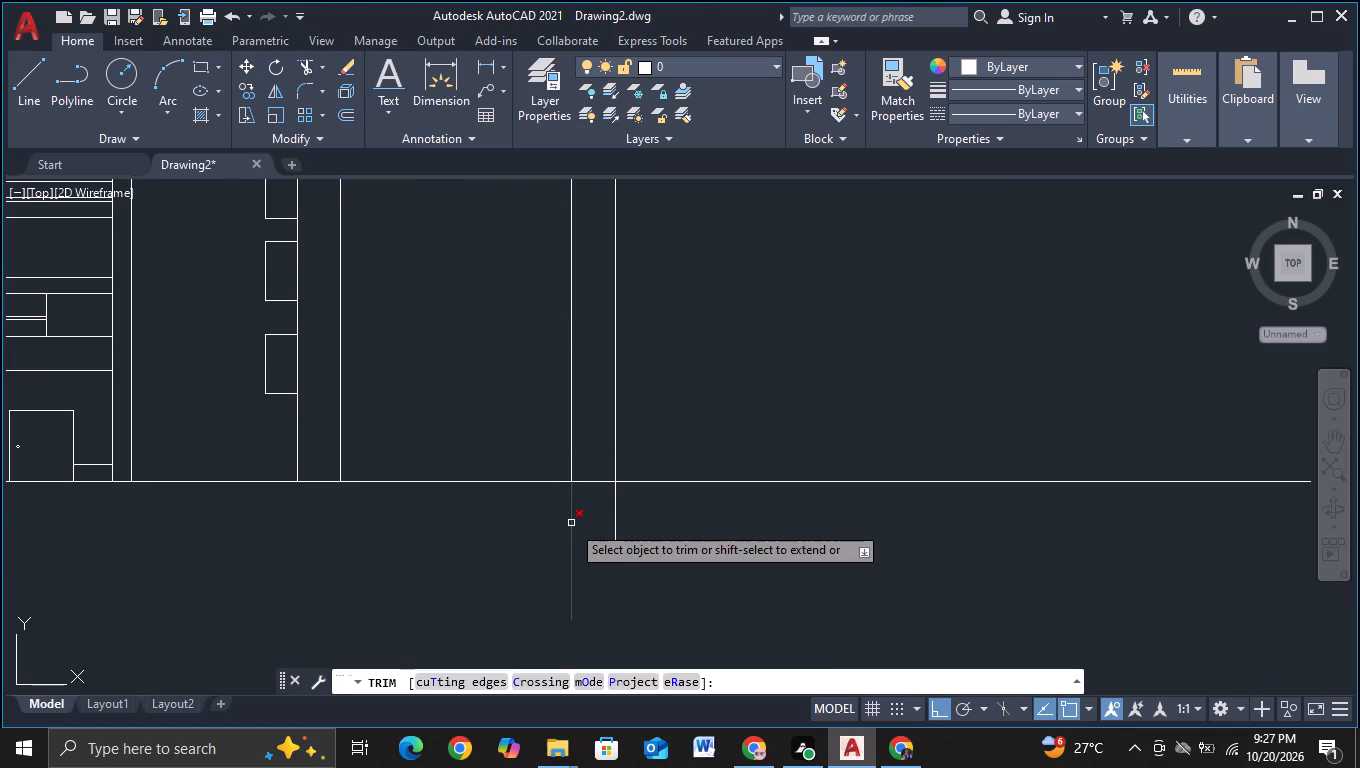
{"action": "left_click_drag", "start_coordinate": [521, 511], "coordinate": [729, 533]}
{"action": "scroll", "coordinate": [715, 533], "scroll_direction": "down", "scroll_amount": 4}
{"action": "scroll", "coordinate": [772, 481], "scroll_direction": "up", "scroll_amount": 2}
{"action": "middle_click_drag", "start_coordinate": [643, 488], "coordinate": [666, 398]}
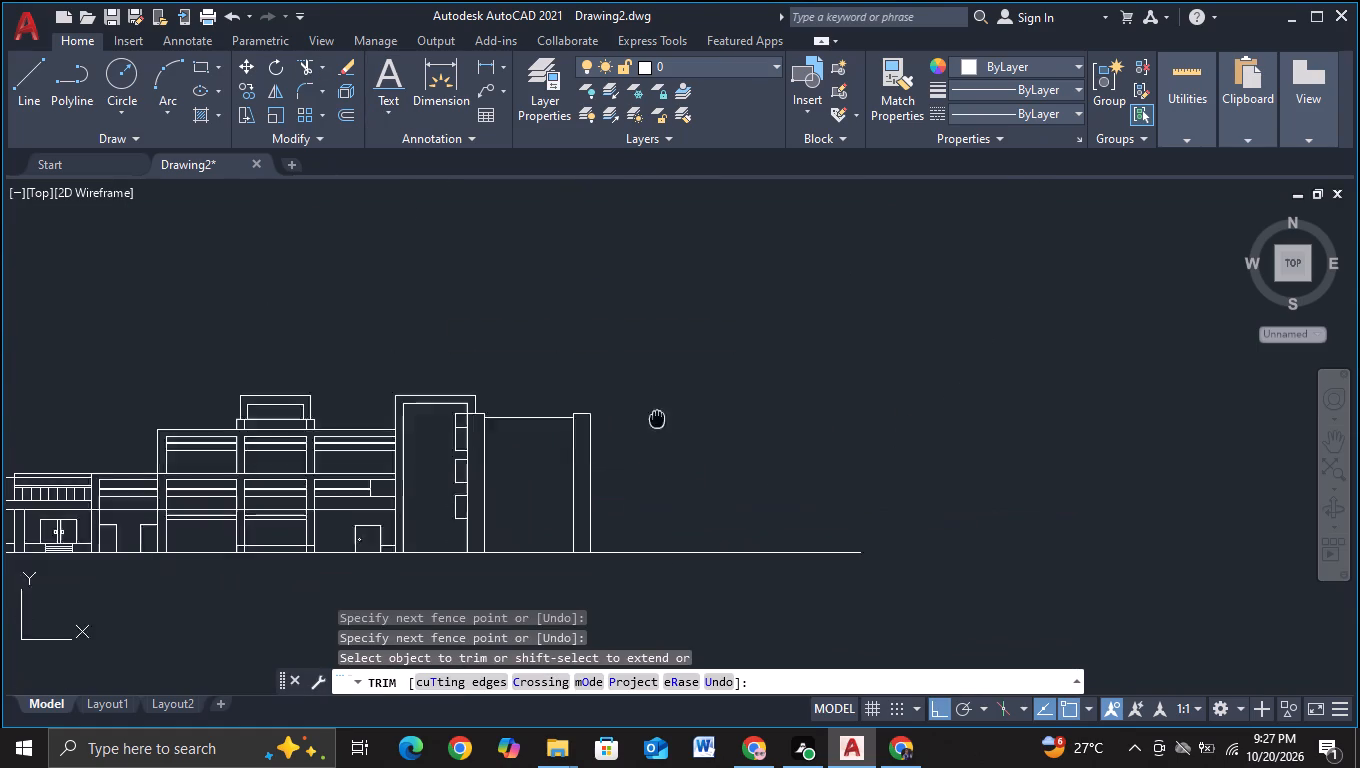
{"action": "middle_click_drag", "start_coordinate": [666, 398], "coordinate": [669, 388]}
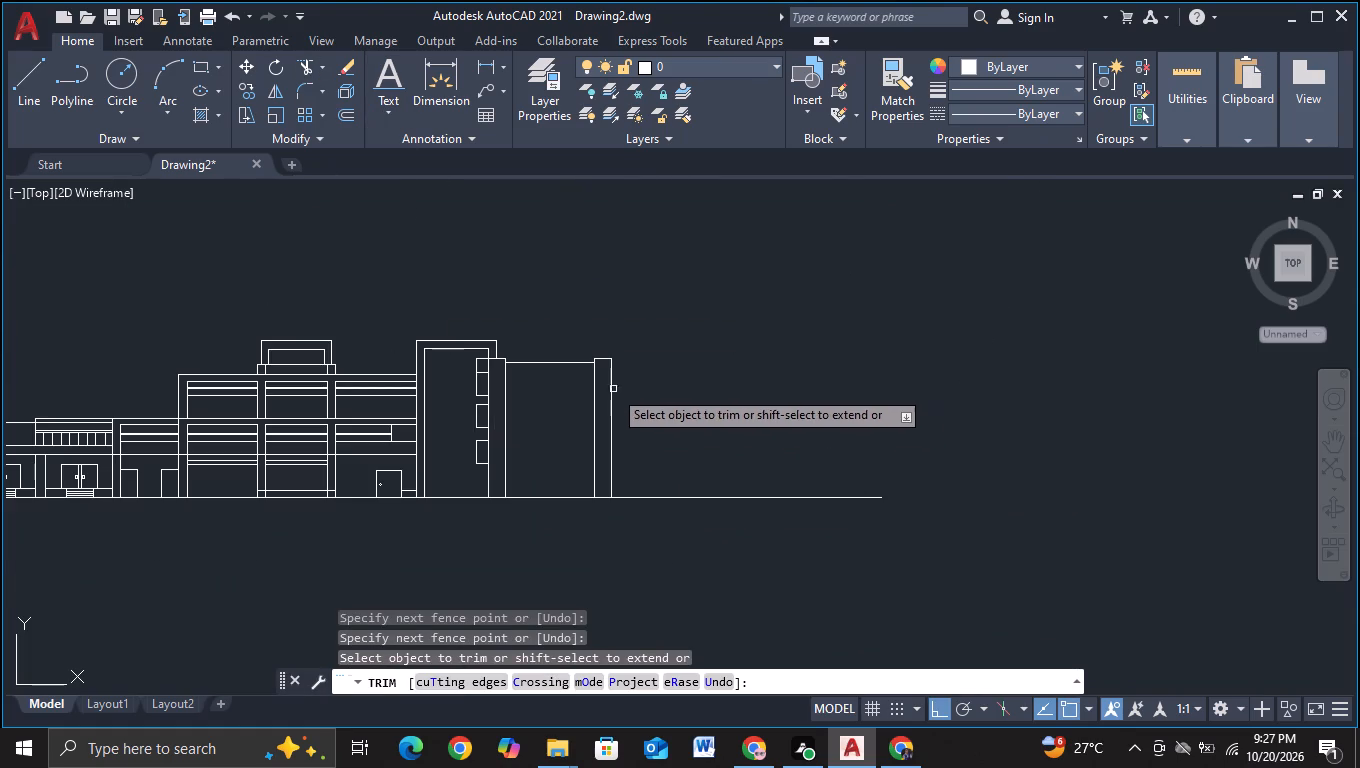
With object snap off, draw a horizontal line across the upper part of the new bay, starting inside the near column and passing beyond the far one.
{"action": "left_click", "coordinate": [26, 102]}
{"action": "scroll", "coordinate": [450, 305], "scroll_direction": "up", "scroll_amount": 1}
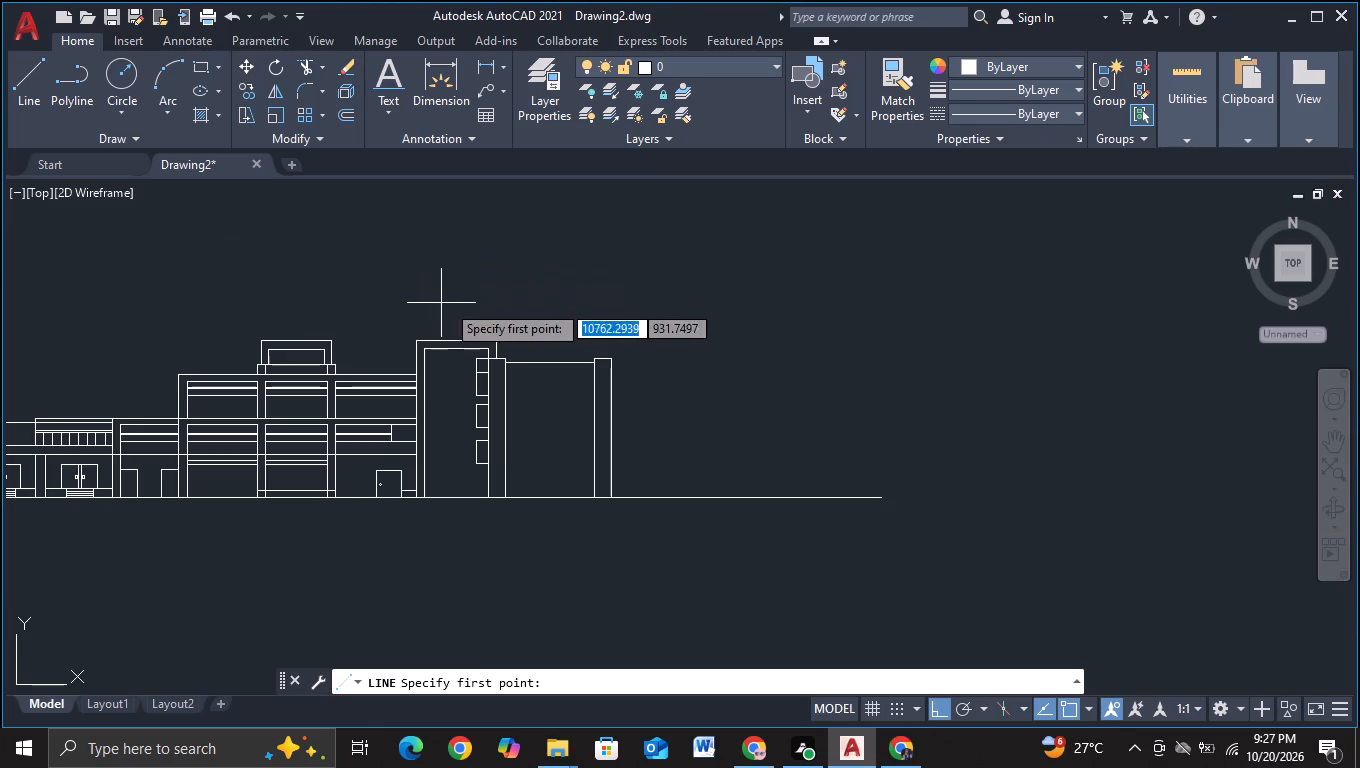
{"action": "scroll", "coordinate": [448, 304], "scroll_direction": "up", "scroll_amount": 1}
{"action": "middle_click_drag", "start_coordinate": [627, 558], "coordinate": [608, 475]}
{"action": "middle_click_drag", "start_coordinate": [571, 465], "coordinate": [578, 386]}
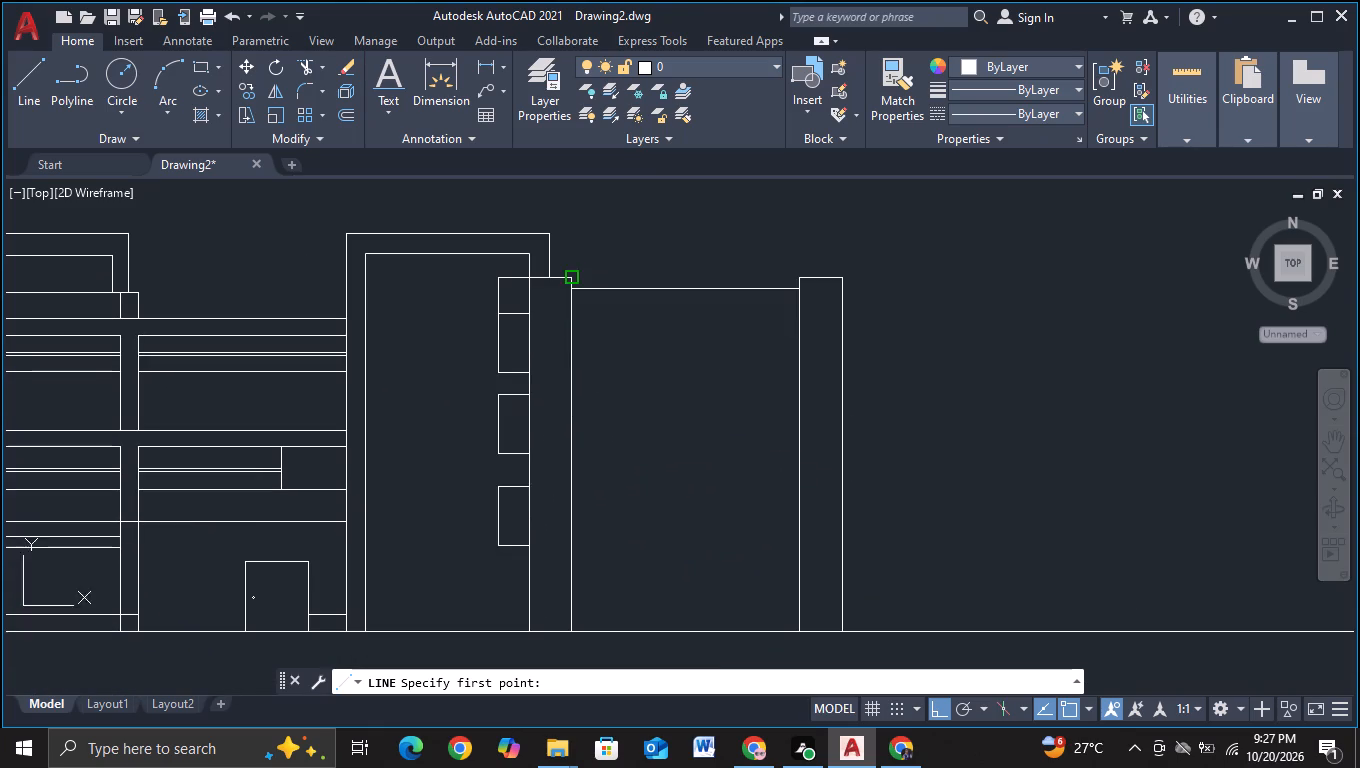
{"action": "key", "text": "F3"}
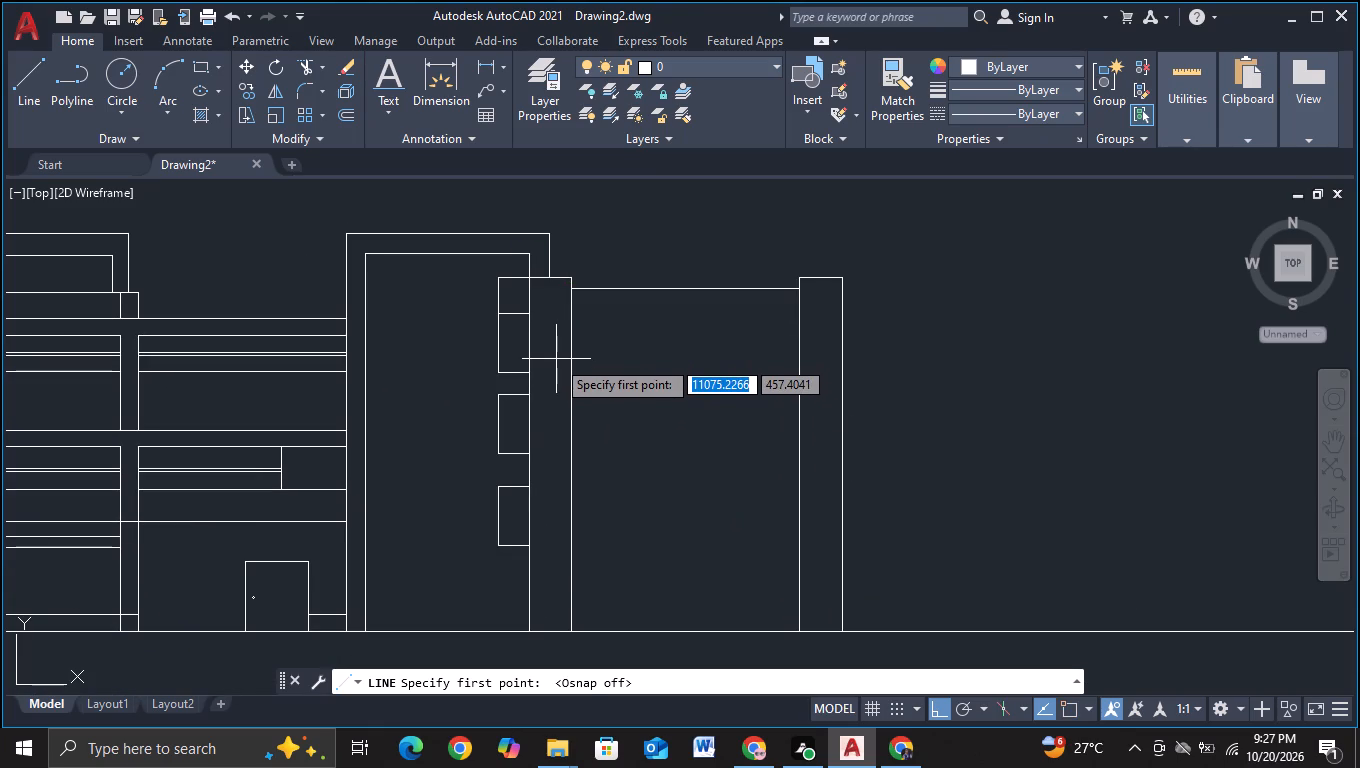
{"action": "left_click", "coordinate": [555, 366]}
{"action": "left_click", "coordinate": [1037, 375]}
{"action": "key", "text": "Escape"}
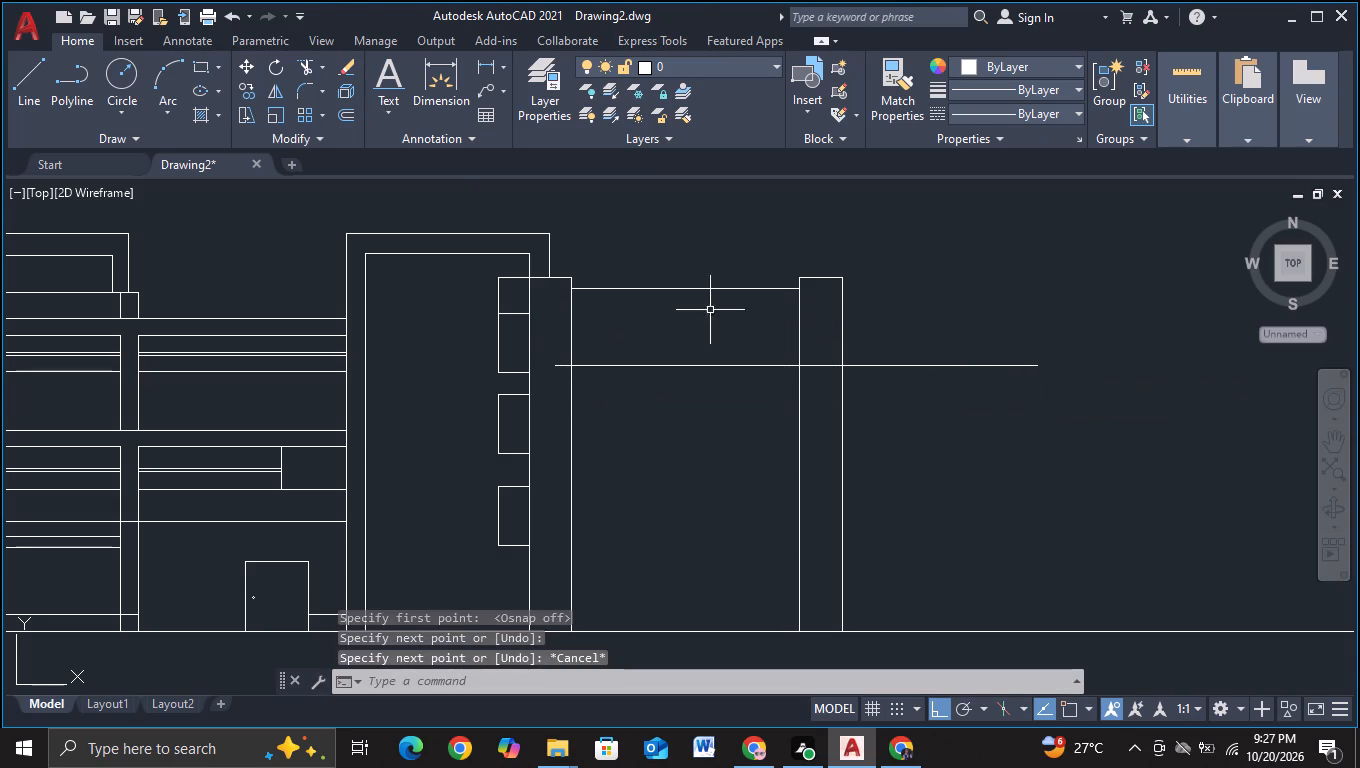
Trim the horizontal line's parts inside both columns and beyond the outer column, leaving only the span across the bay.
{"action": "left_click", "coordinate": [307, 70]}
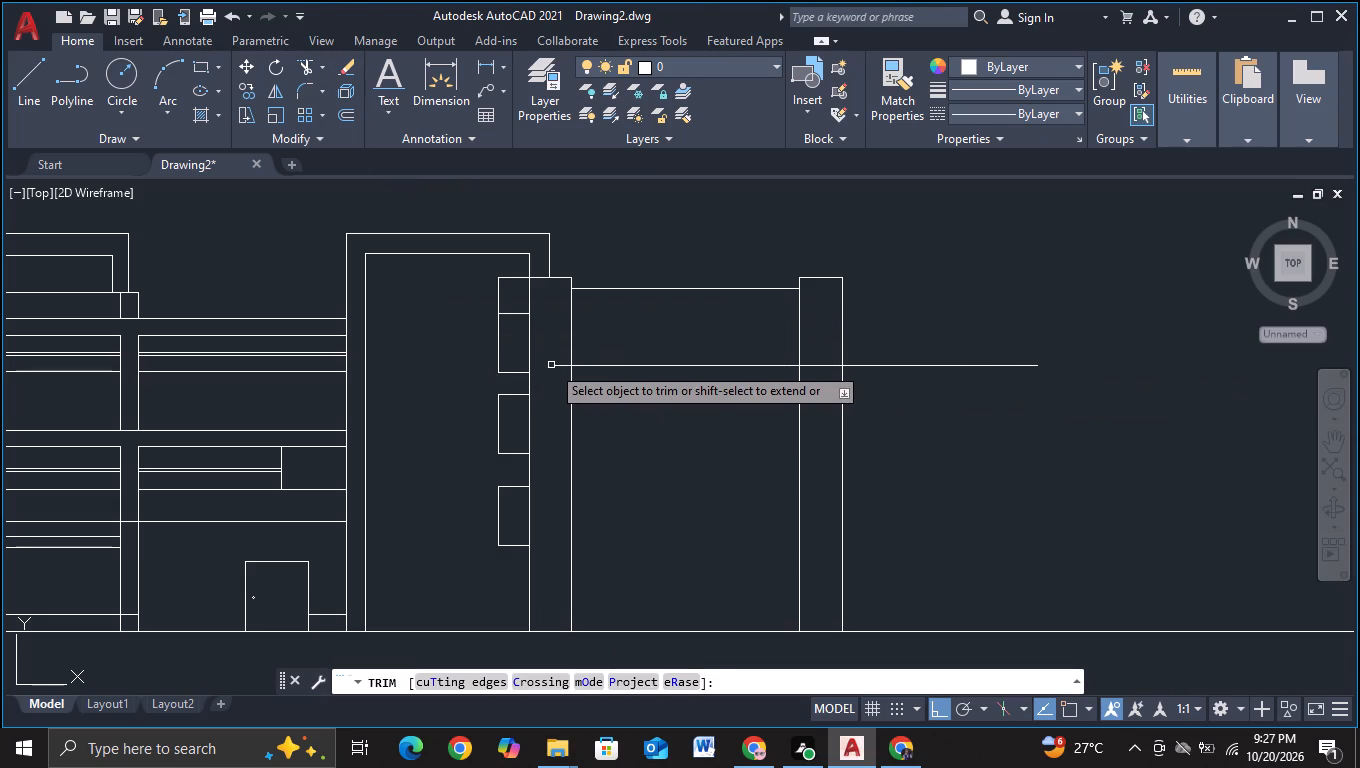
{"action": "left_click", "coordinate": [556, 366]}
{"action": "left_click_drag", "start_coordinate": [822, 349], "coordinate": [836, 410]}
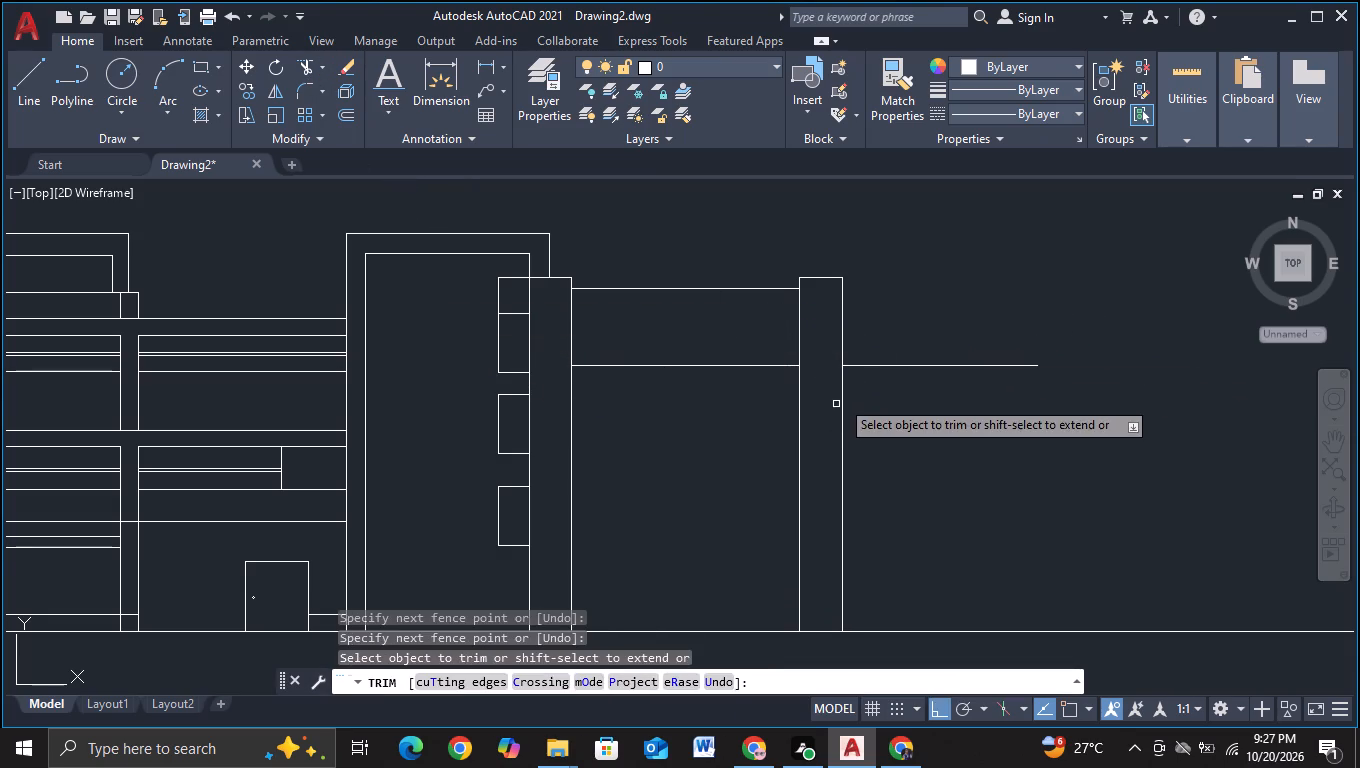
{"action": "left_click_drag", "start_coordinate": [917, 321], "coordinate": [940, 463]}
{"action": "key", "text": "Escape"}
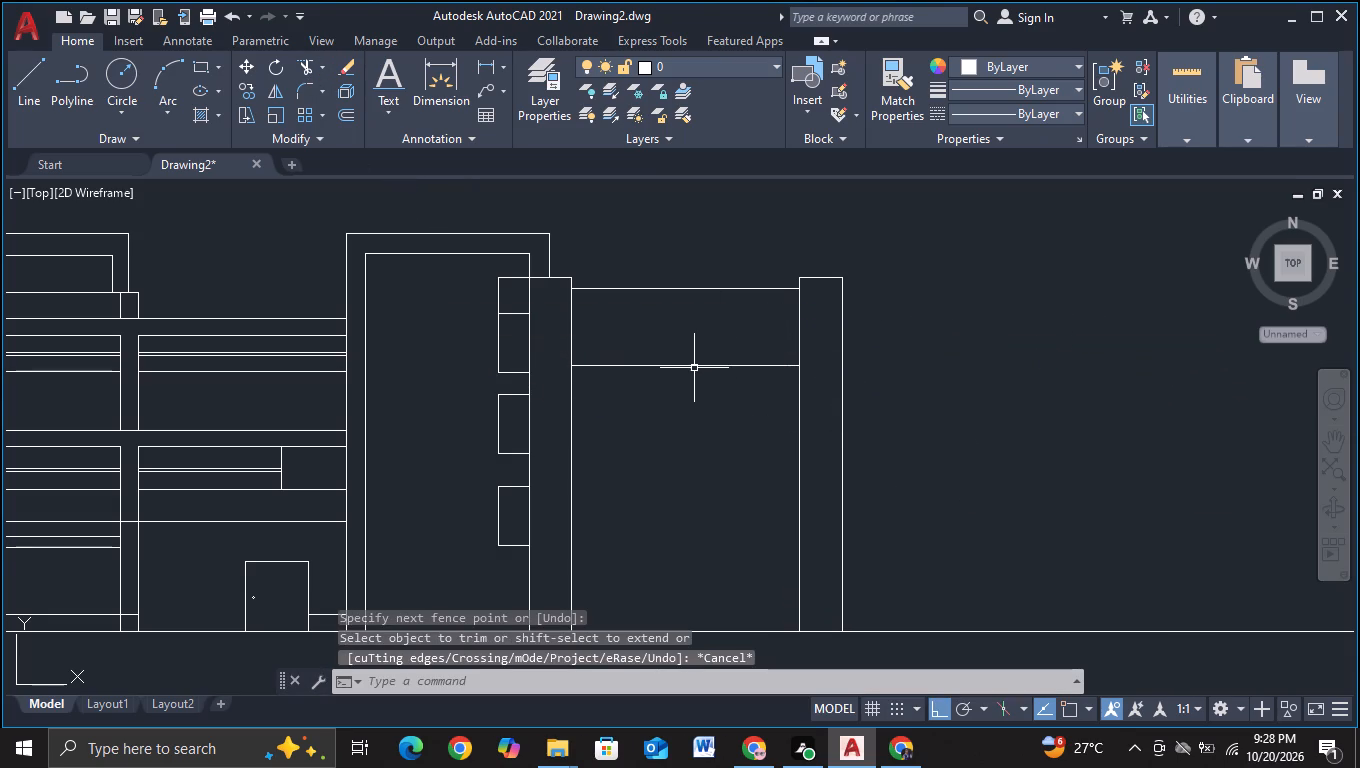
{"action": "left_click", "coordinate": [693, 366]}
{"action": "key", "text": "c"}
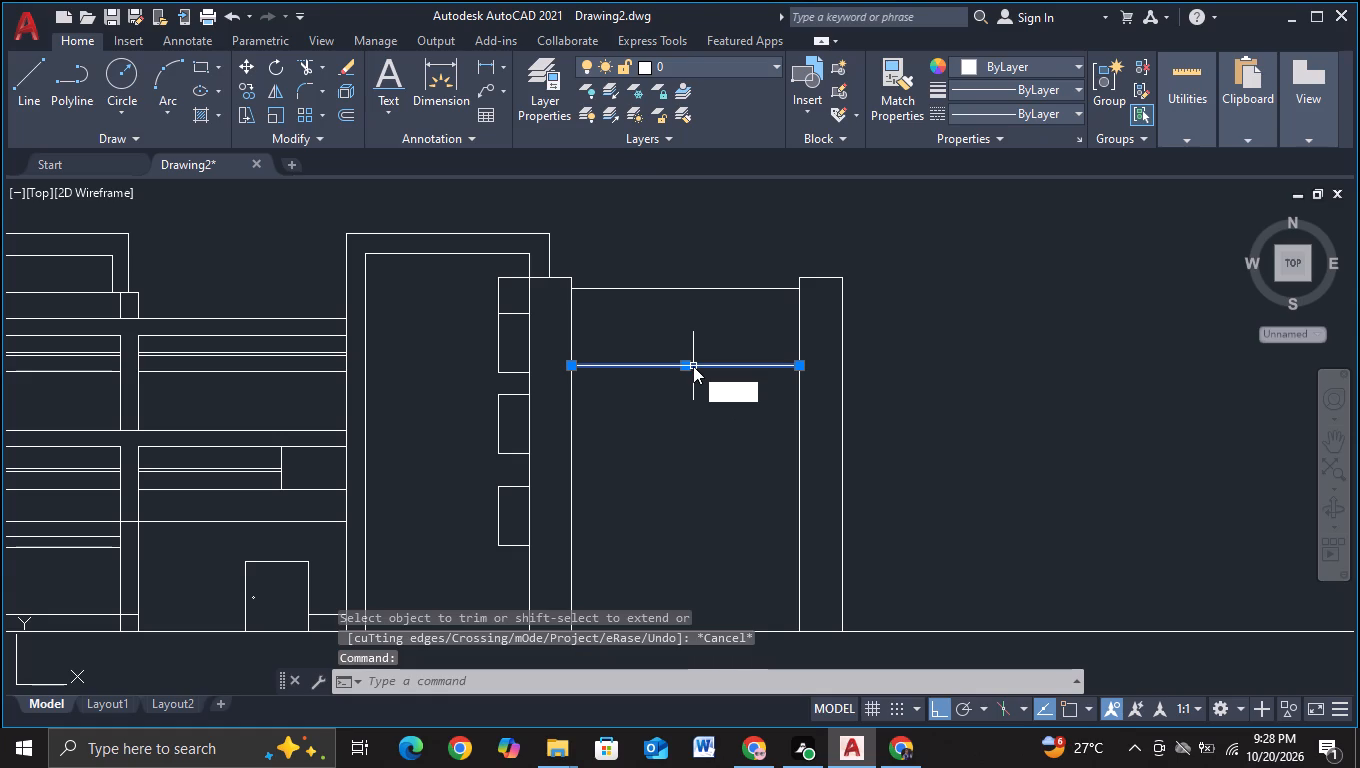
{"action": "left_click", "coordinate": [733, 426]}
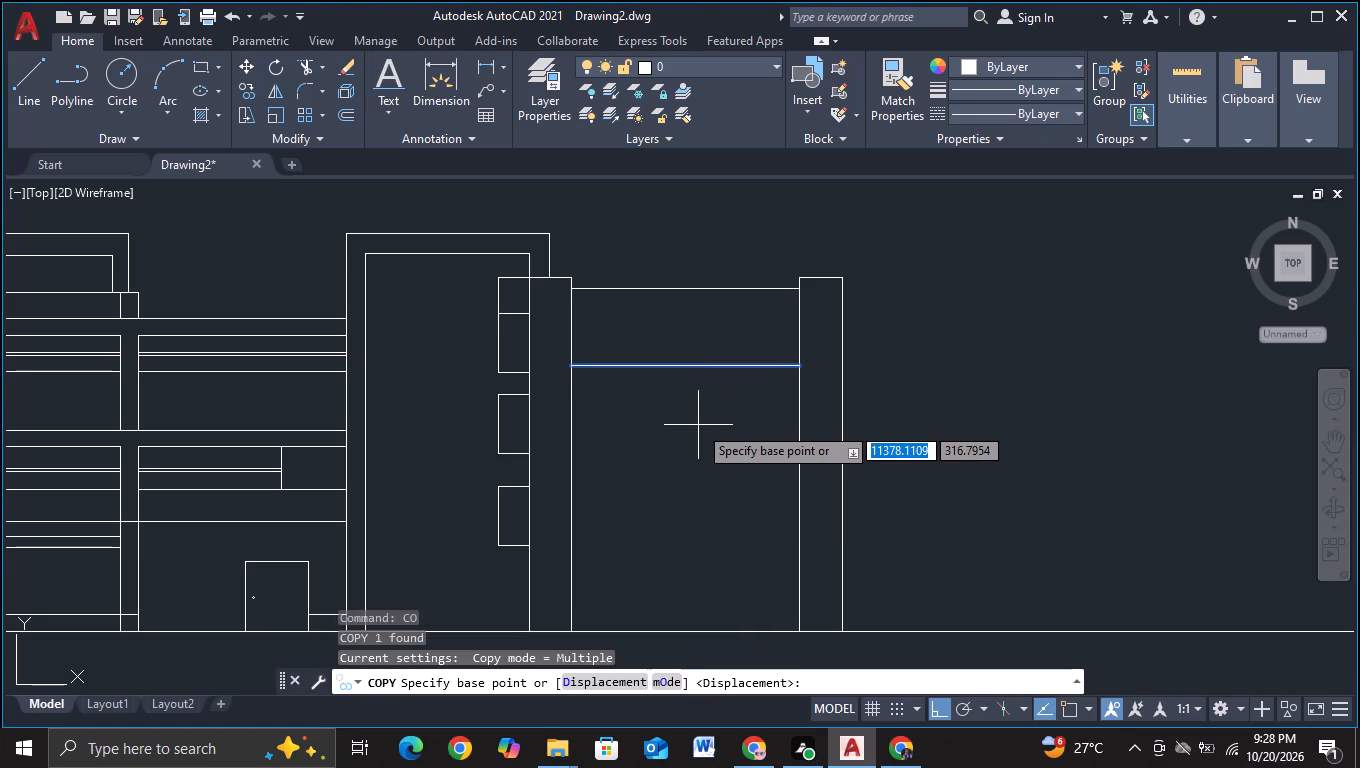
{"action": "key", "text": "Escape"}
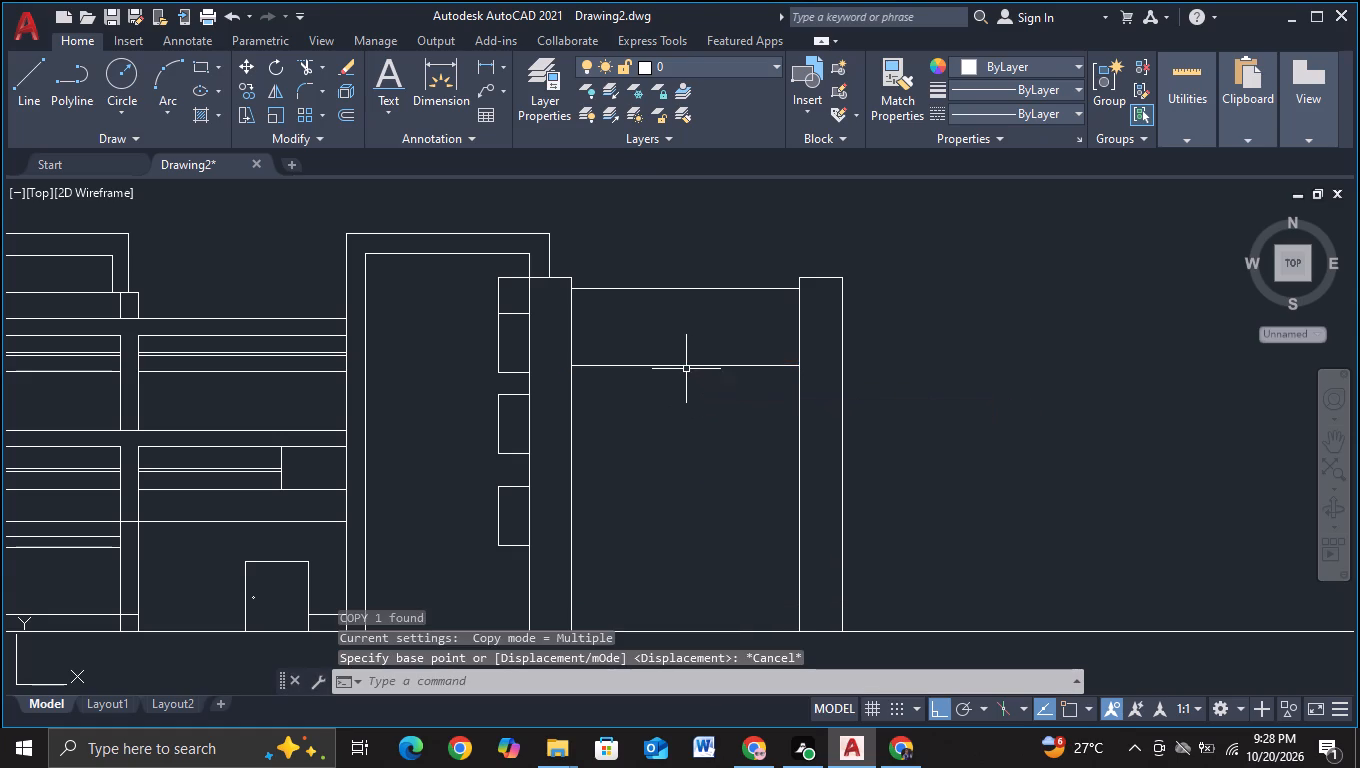
Move the horizontal line across the bay about 53 up.
{"action": "left_click", "coordinate": [685, 365]}
{"action": "key", "text": "m"}
{"action": "left_click", "coordinate": [746, 409]}
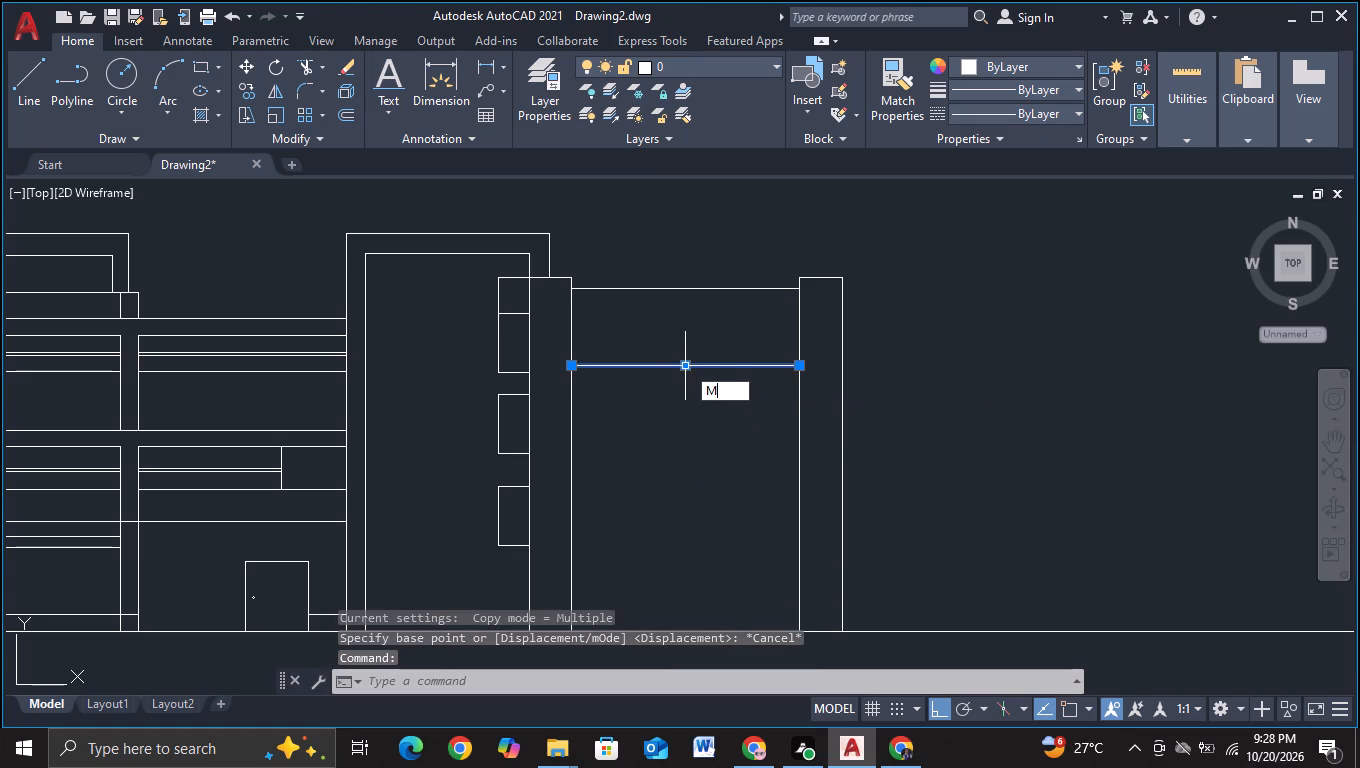
{"action": "left_click", "coordinate": [734, 369]}
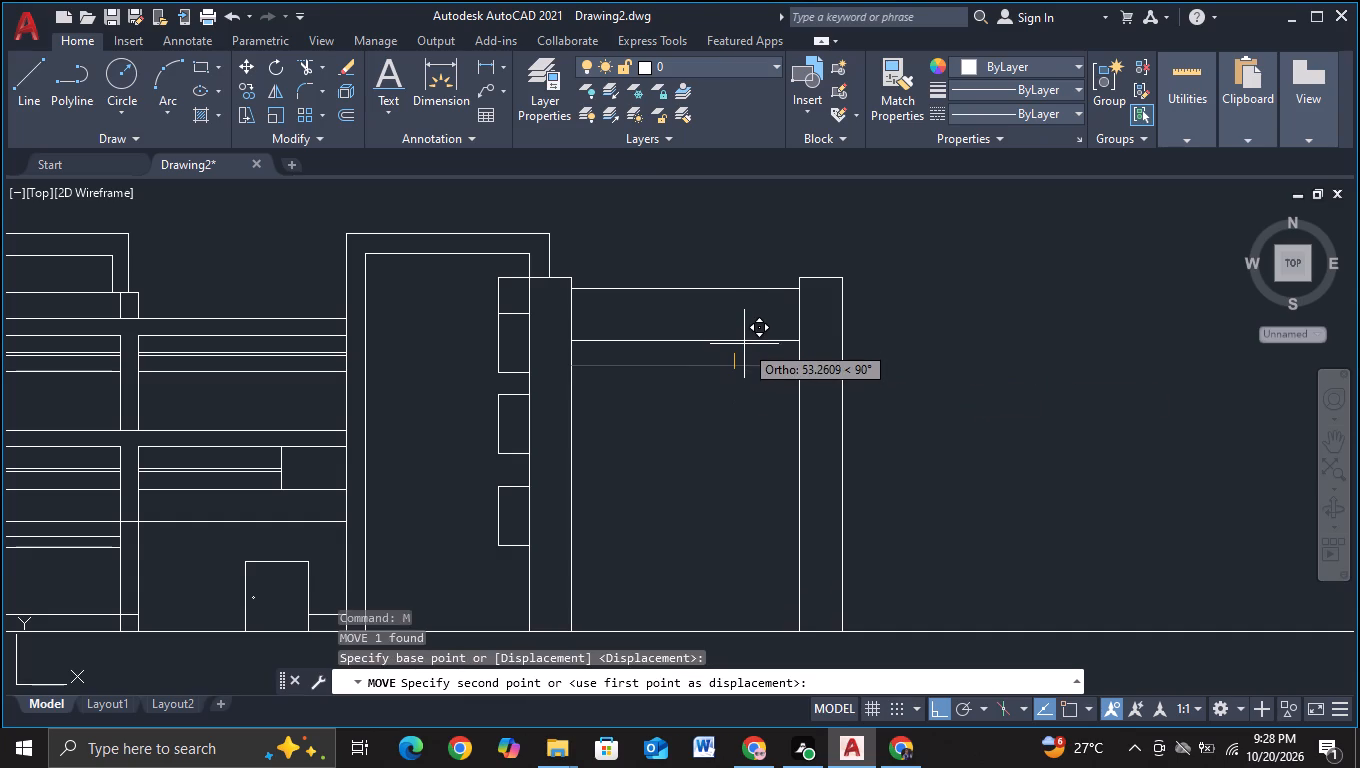
{"action": "left_click", "coordinate": [744, 344]}
{"action": "key", "text": "Escape"}
Copy the lower horizontal line across the bay four times downward: one close below it, the others about 294, 347 and 559 down.
{"action": "left_click", "coordinate": [737, 341]}
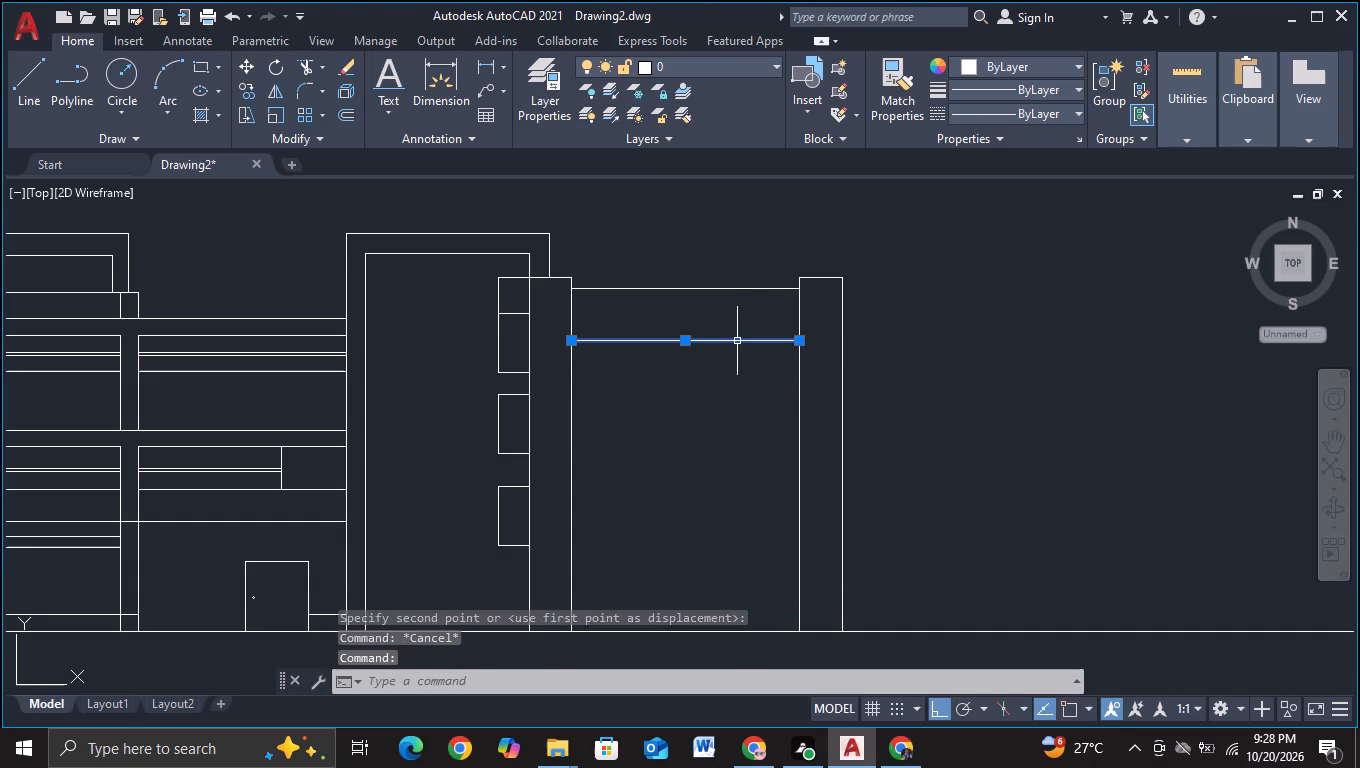
{"action": "key", "text": "c"}
{"action": "left_click", "coordinate": [810, 396]}
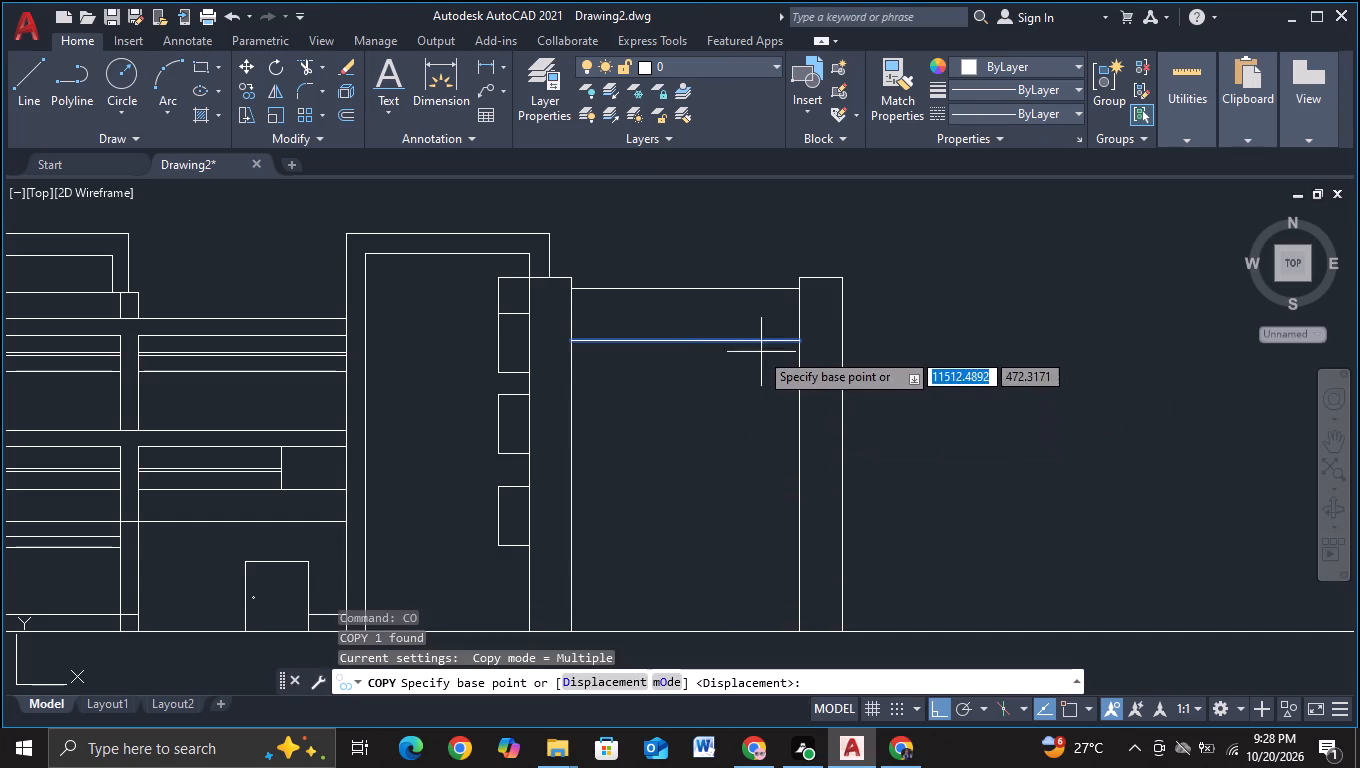
{"action": "left_click", "coordinate": [755, 347]}
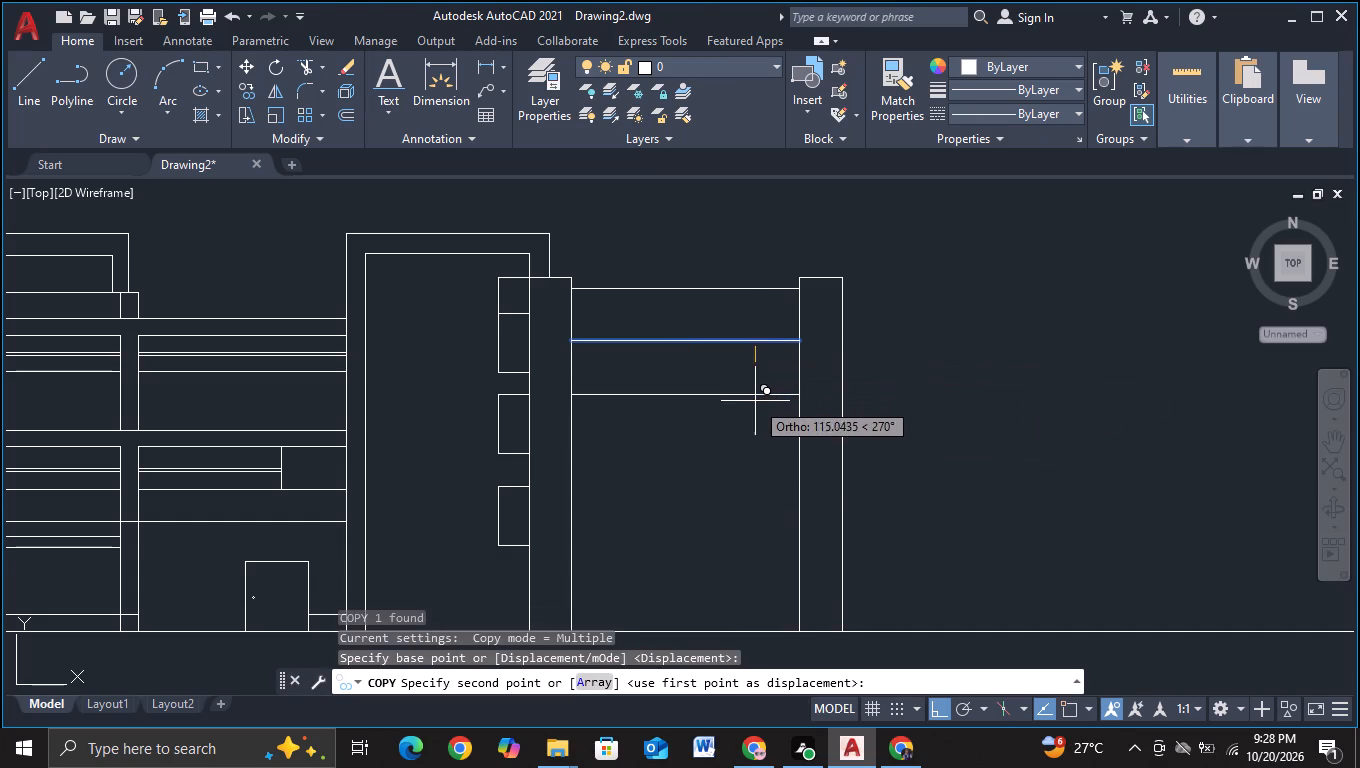
{"action": "left_click", "coordinate": [754, 380]}
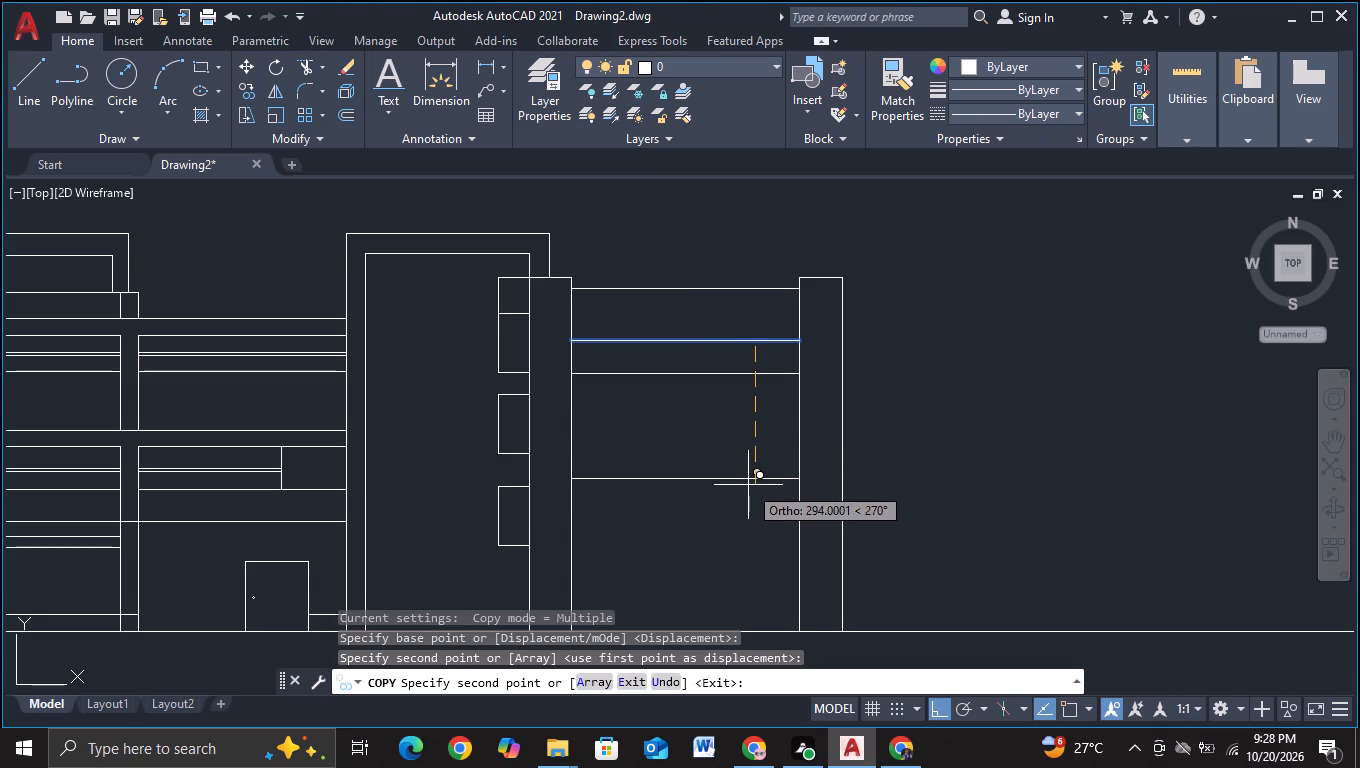
{"action": "left_click", "coordinate": [748, 485]}
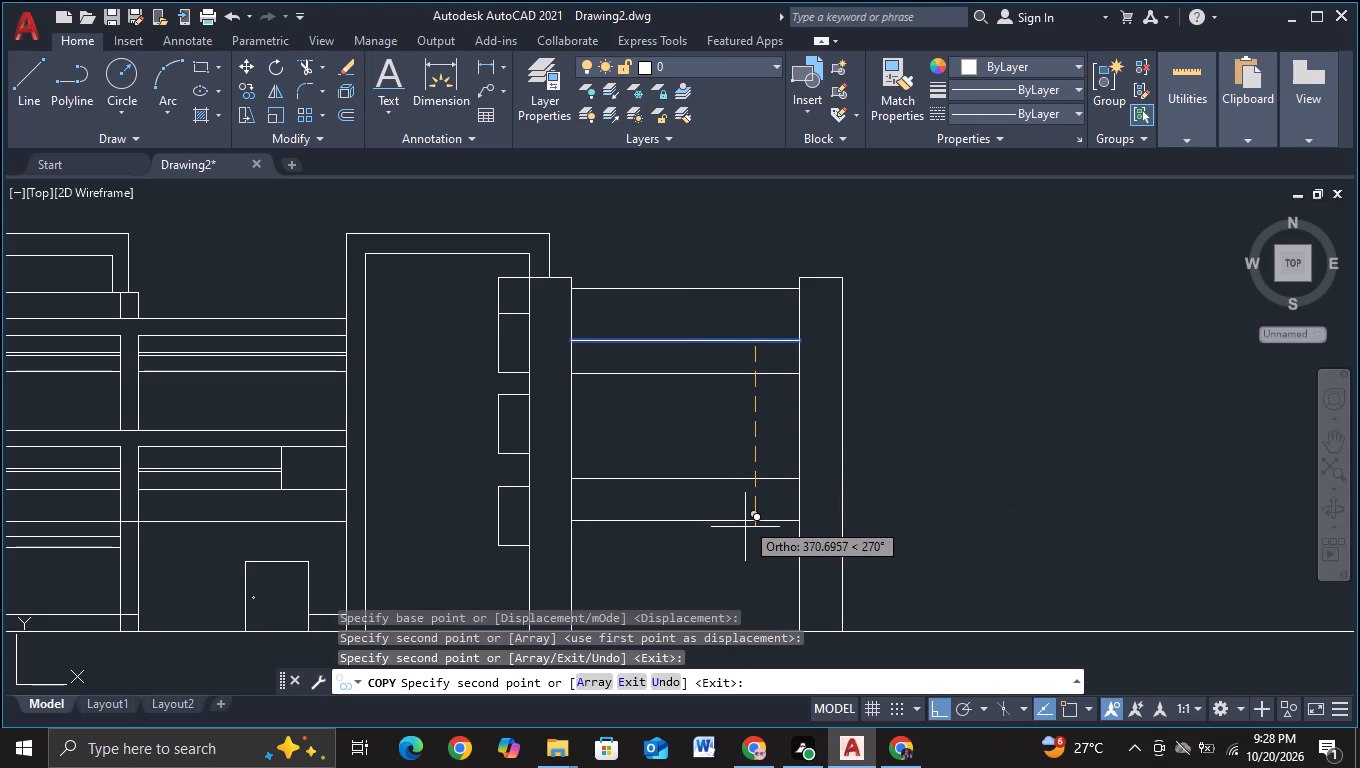
{"action": "left_click", "coordinate": [744, 510]}
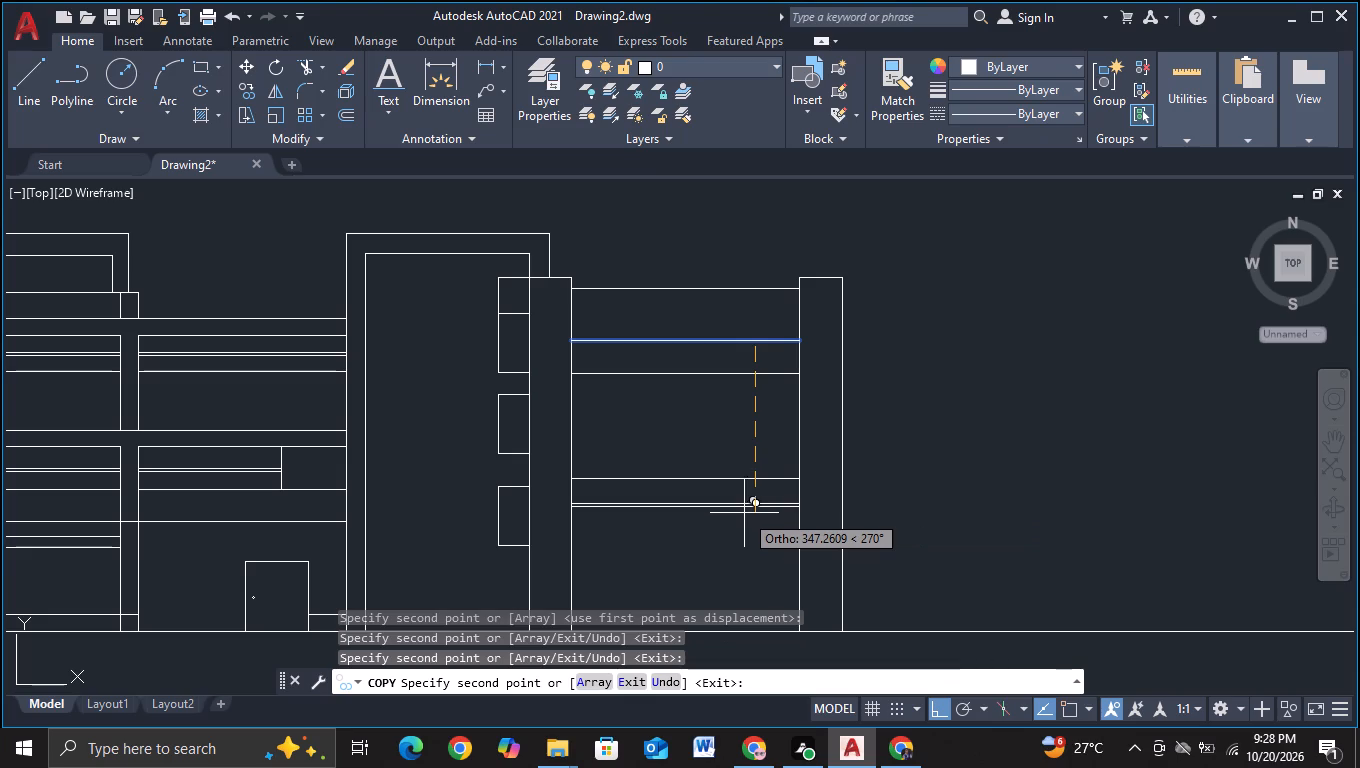
{"action": "middle_click_drag", "start_coordinate": [733, 589], "coordinate": [733, 508]}
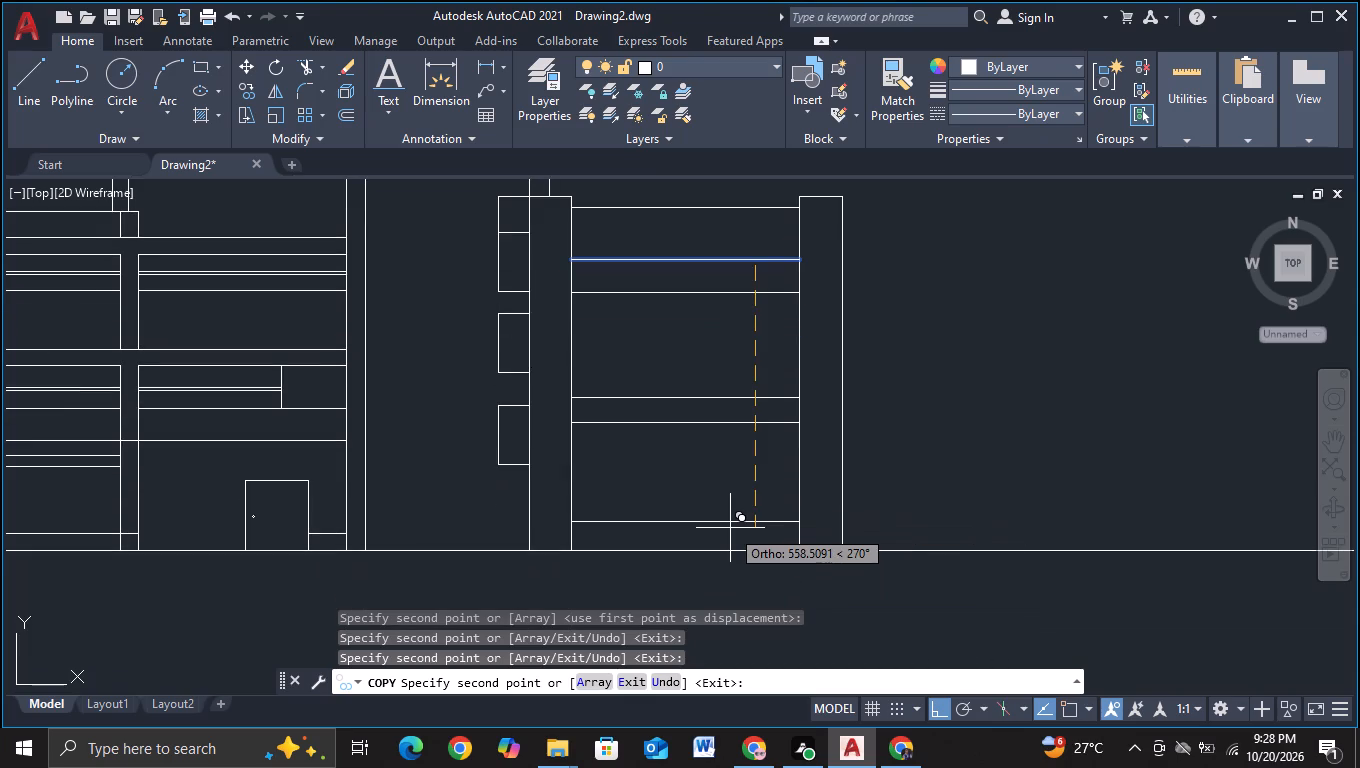
{"action": "left_click", "coordinate": [730, 528]}
{"action": "key", "text": "Escape"}
Move the lowest small rectangle beside the bay's near column about 36 up.
{"action": "scroll", "coordinate": [947, 477], "scroll_direction": "down", "scroll_amount": 1}
{"action": "middle_click_drag", "start_coordinate": [983, 471], "coordinate": [865, 508]}
{"action": "scroll", "coordinate": [828, 520], "scroll_direction": "up", "scroll_amount": 1}
{"action": "middle_click_drag", "start_coordinate": [602, 529], "coordinate": [612, 519]}
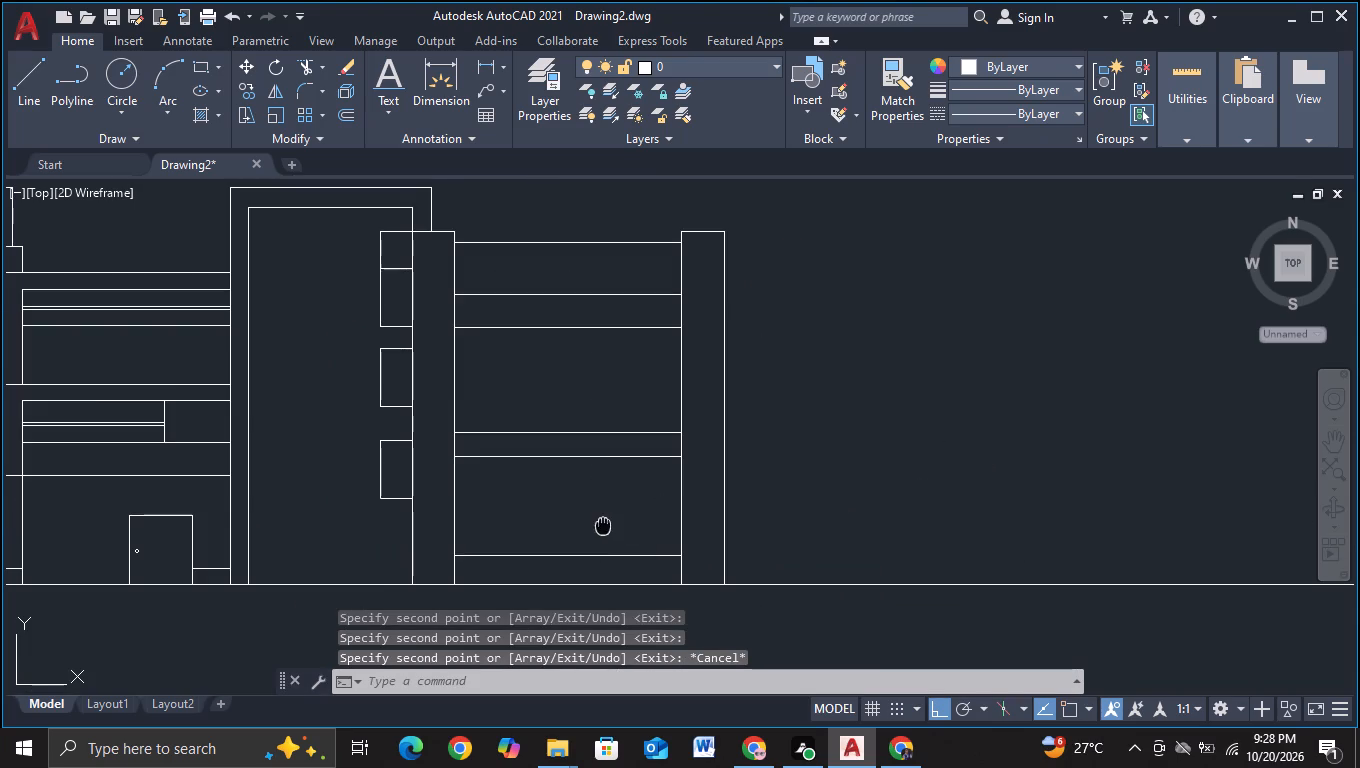
{"action": "middle_click_drag", "start_coordinate": [612, 519], "coordinate": [907, 442]}
{"action": "left_click", "coordinate": [658, 325]}
{"action": "left_click", "coordinate": [738, 442]}
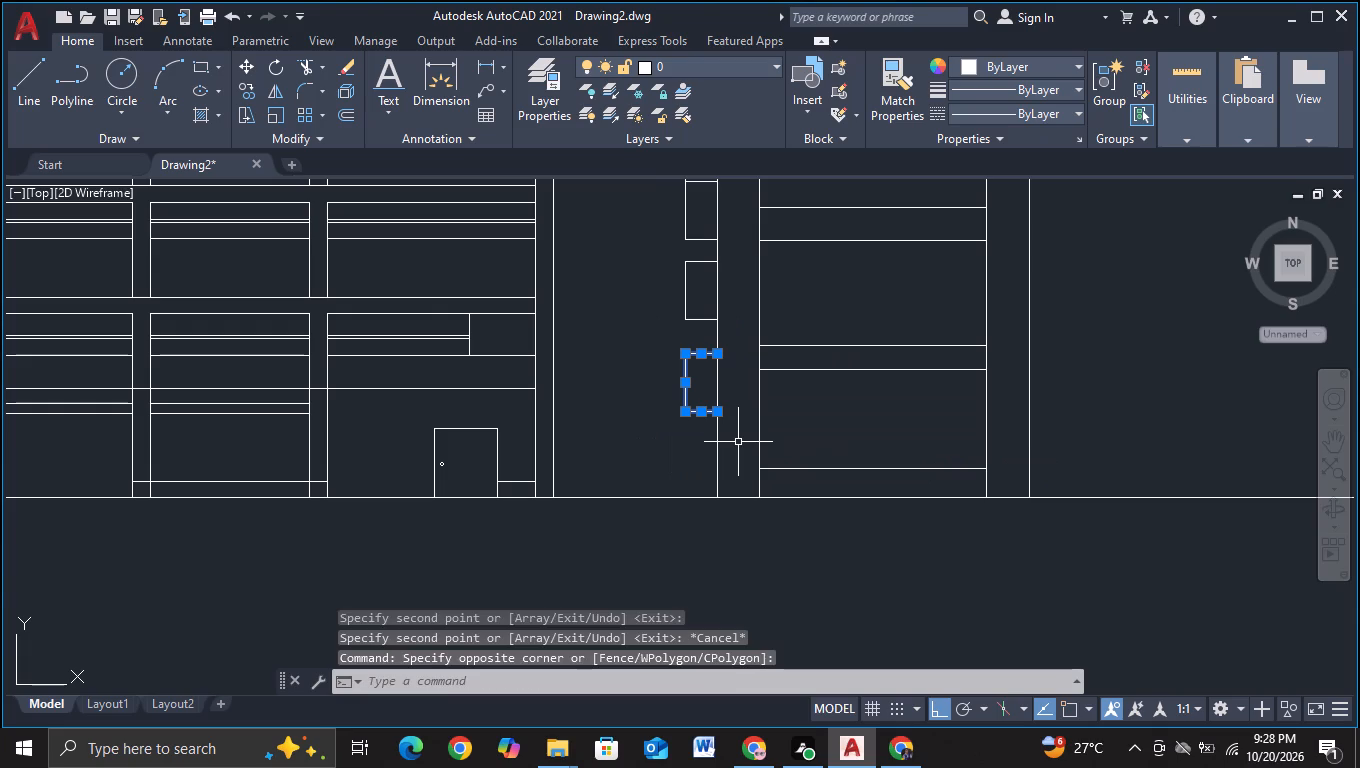
{"action": "key", "text": "m"}
{"action": "left_click", "coordinate": [788, 491]}
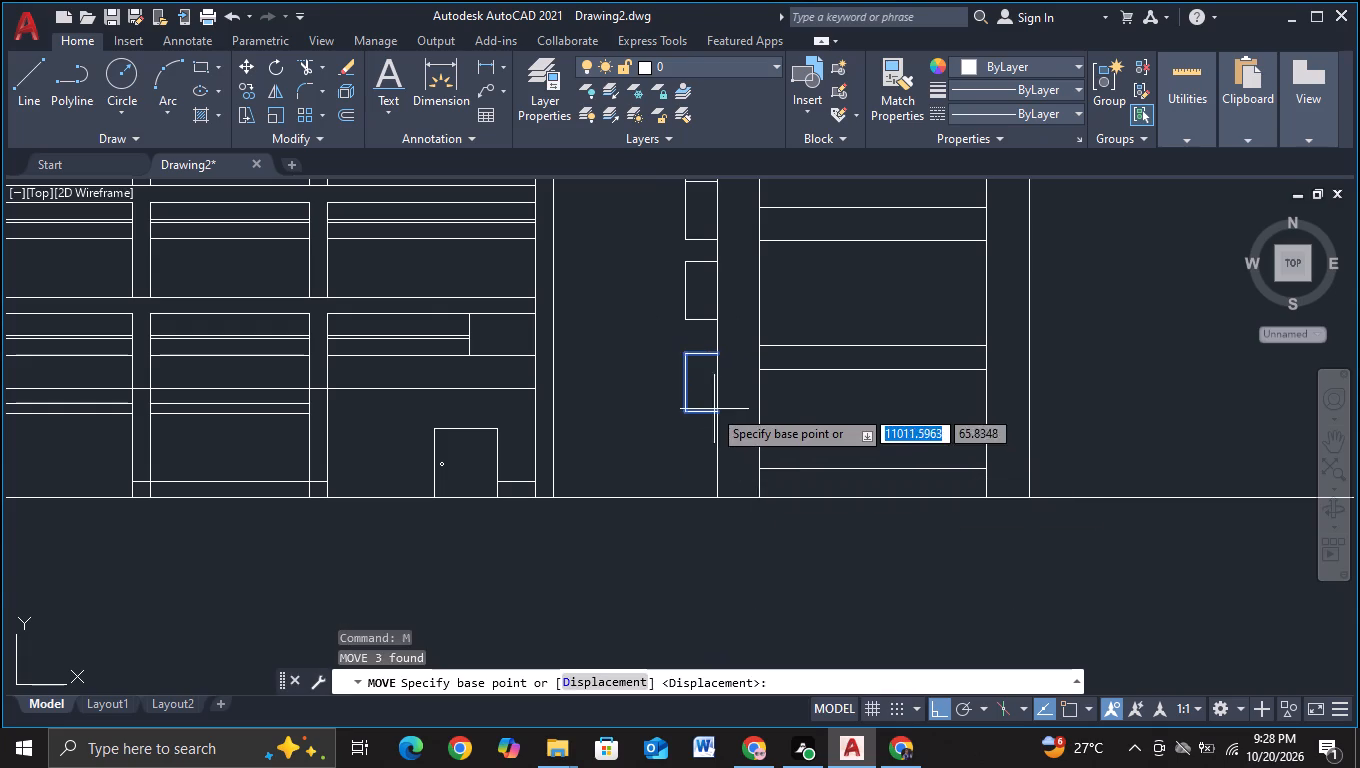
{"action": "left_click", "coordinate": [697, 396]}
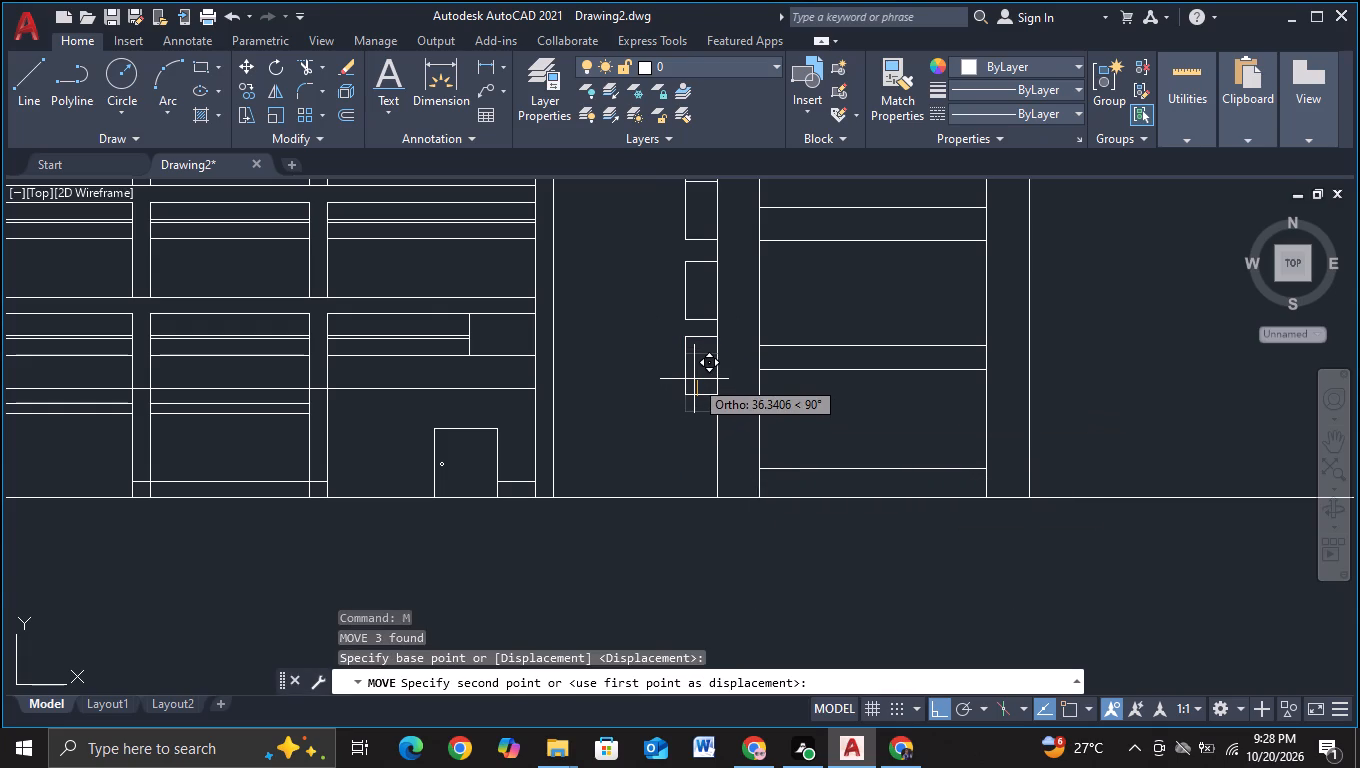
{"action": "left_click", "coordinate": [694, 379]}
{"action": "key", "text": "Escape"}
Move the two lowest small rectangles beside the near column together about 17 up.
{"action": "left_click", "coordinate": [673, 250]}
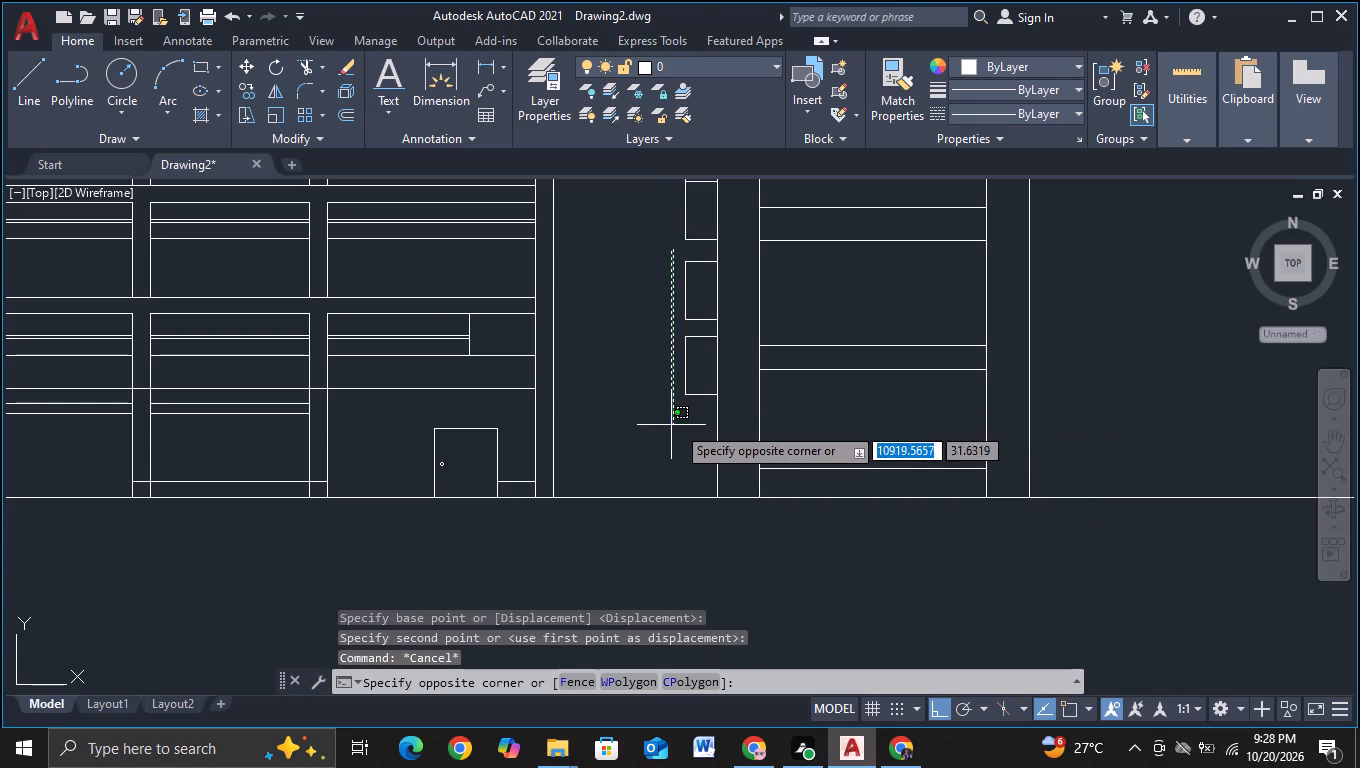
{"action": "left_click", "coordinate": [723, 416]}
{"action": "key", "text": "m"}
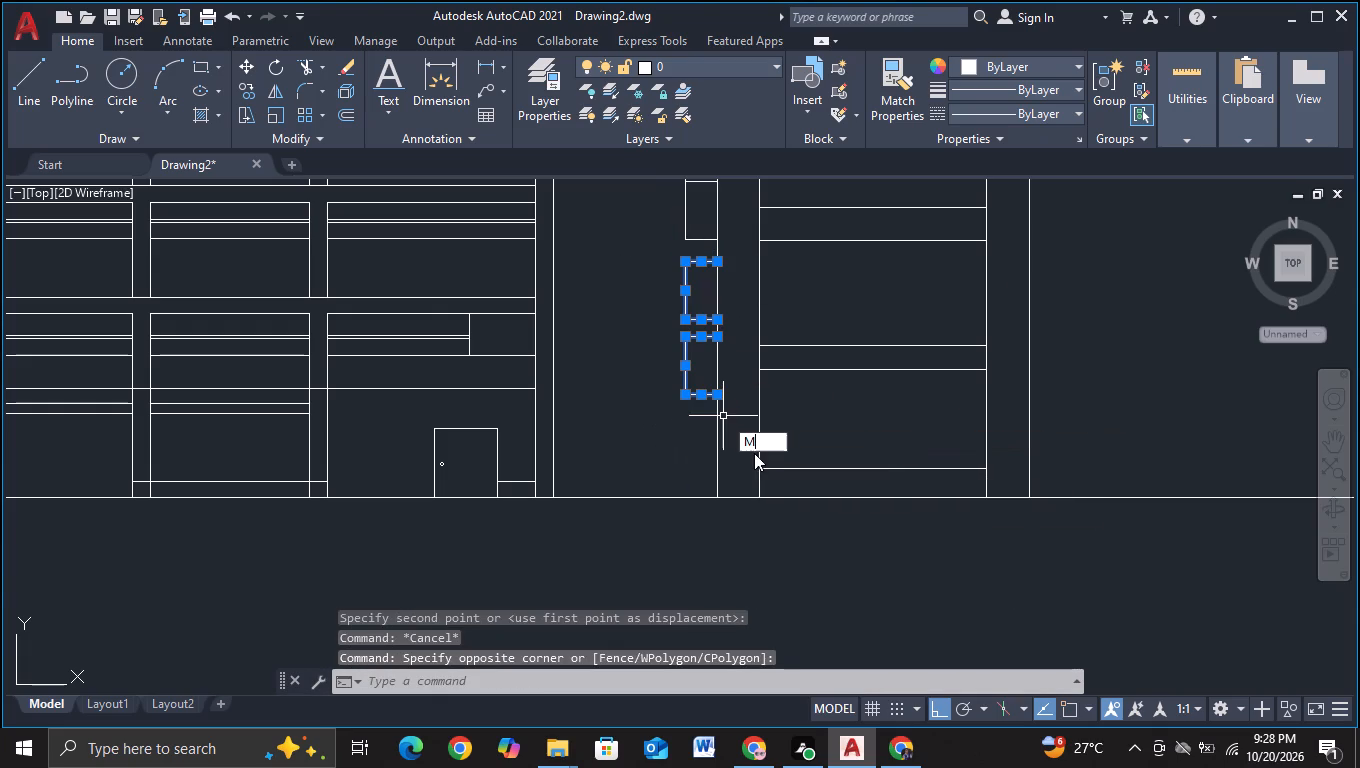
{"action": "left_click", "coordinate": [755, 456]}
{"action": "left_click", "coordinate": [700, 380]}
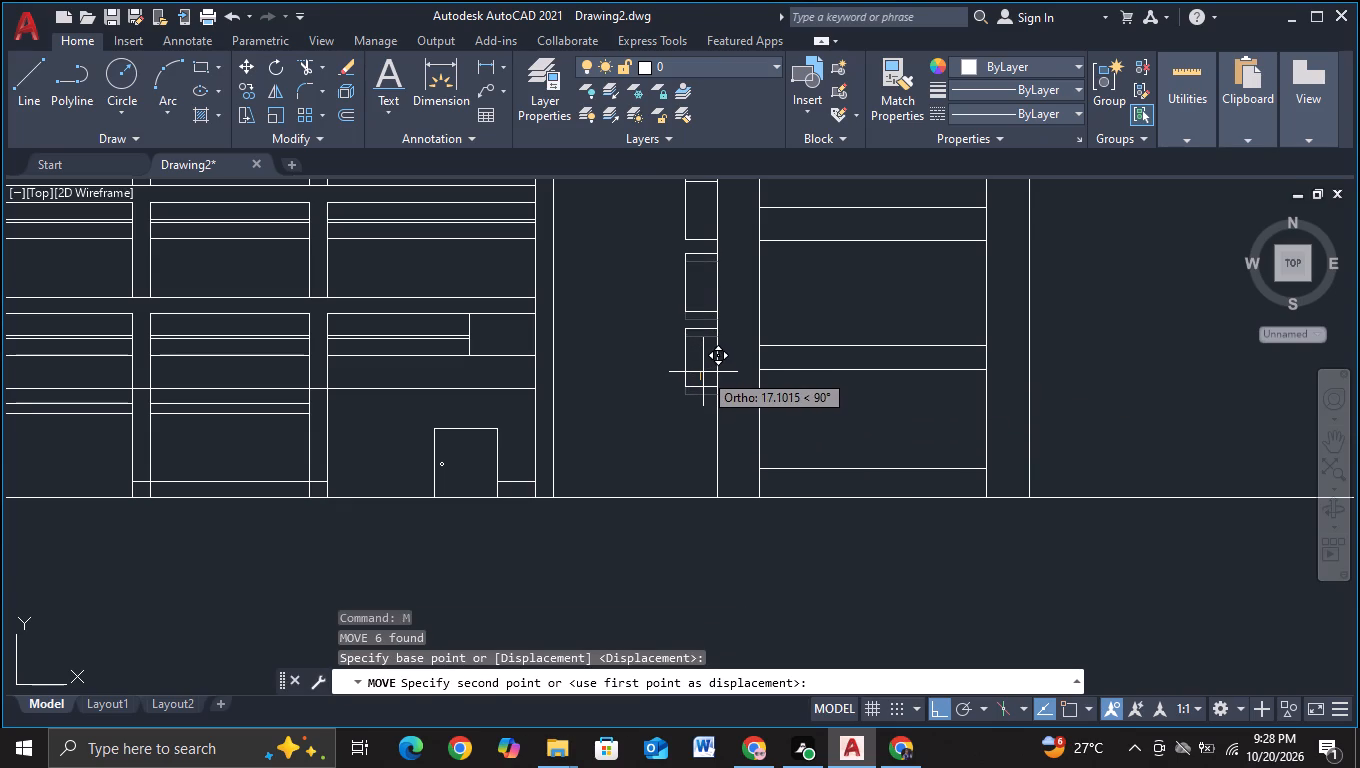
{"action": "left_click", "coordinate": [703, 372]}
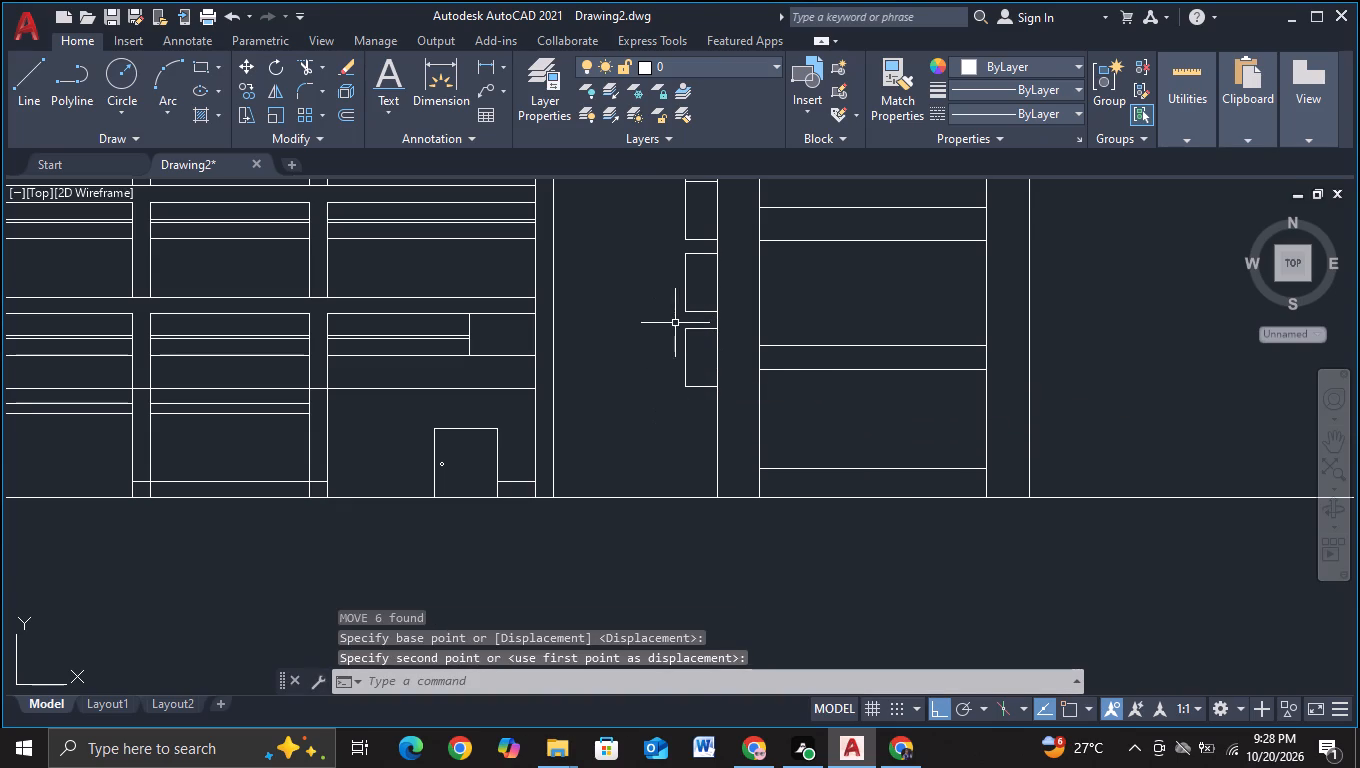
Copy the lowest small rectangle beside the near column about 162 straight down.
{"action": "left_click", "coordinate": [675, 325]}
{"action": "left_click", "coordinate": [752, 413]}
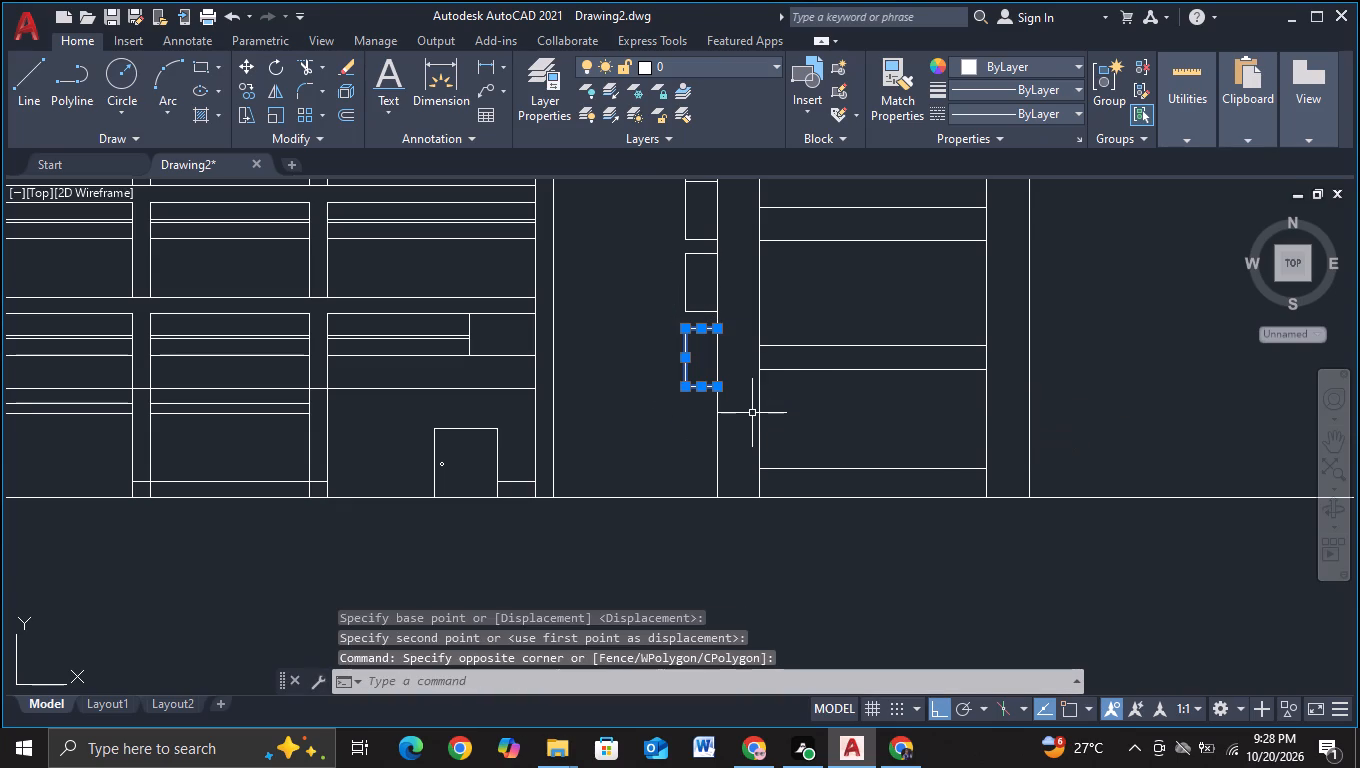
{"action": "key", "text": "c"}
{"action": "left_click", "coordinate": [797, 472]}
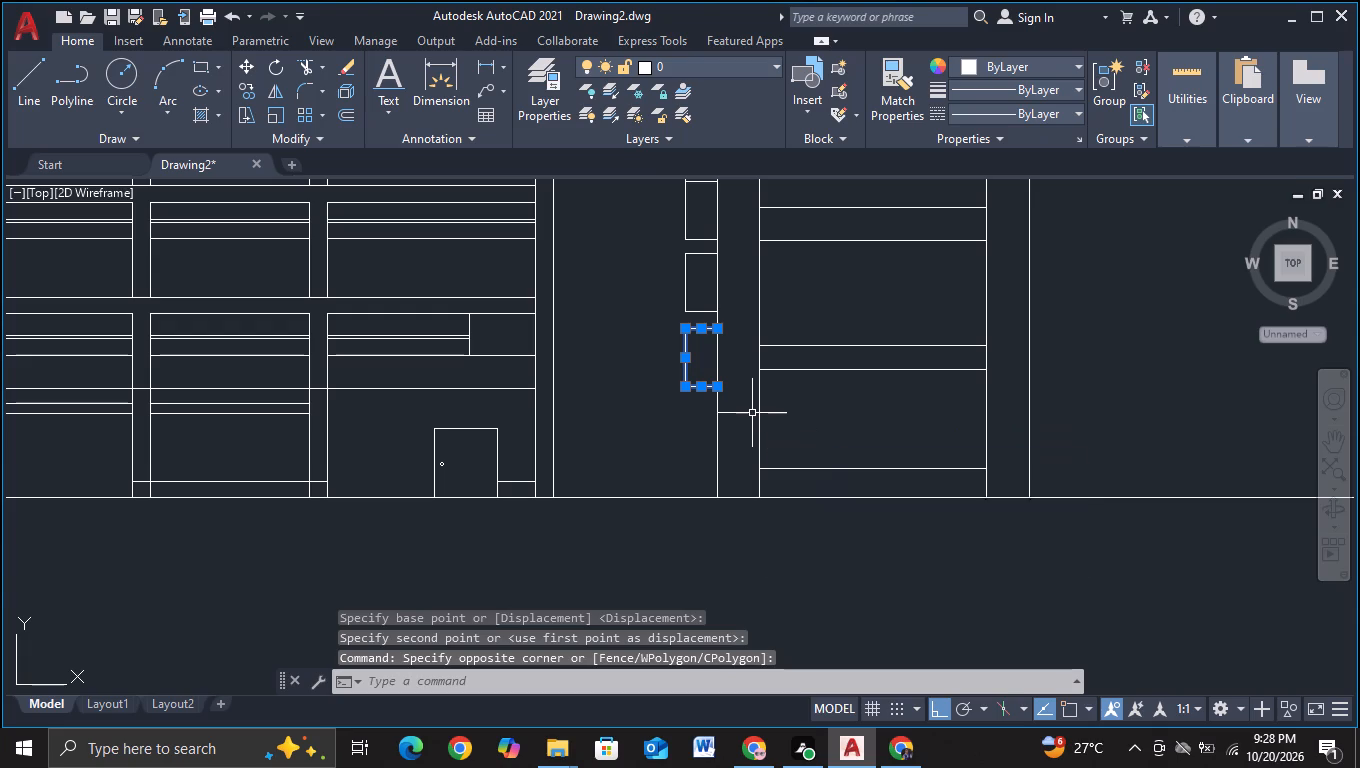
{"action": "left_click", "coordinate": [702, 362]}
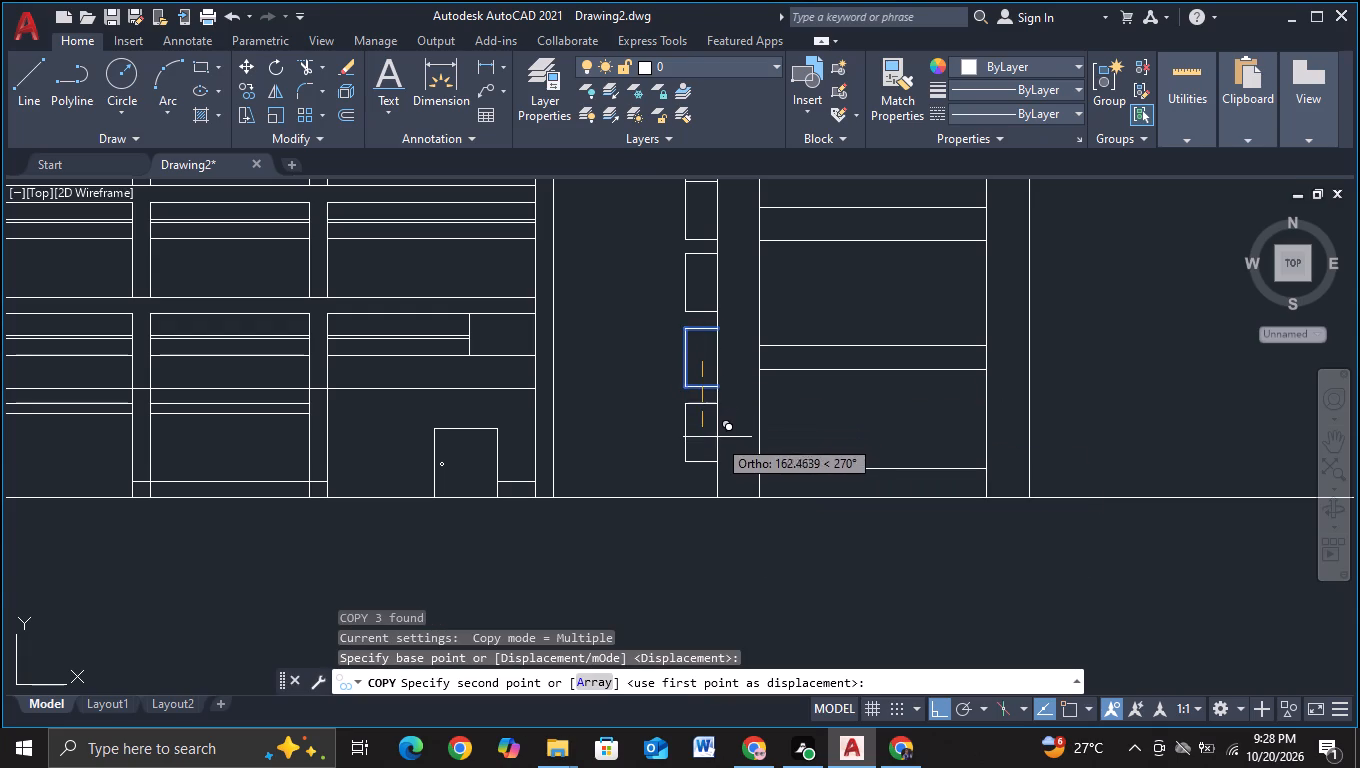
{"action": "left_click", "coordinate": [717, 435]}
{"action": "key", "text": "Escape"}
Draw a three-sided, open-topped window outline about 172 wide and 168 high in the bay, its sides crossing the third horizontal line from the top.
{"action": "scroll", "coordinate": [905, 422], "scroll_direction": "down", "scroll_amount": 1}
{"action": "middle_click_drag", "start_coordinate": [1111, 413], "coordinate": [929, 461]}
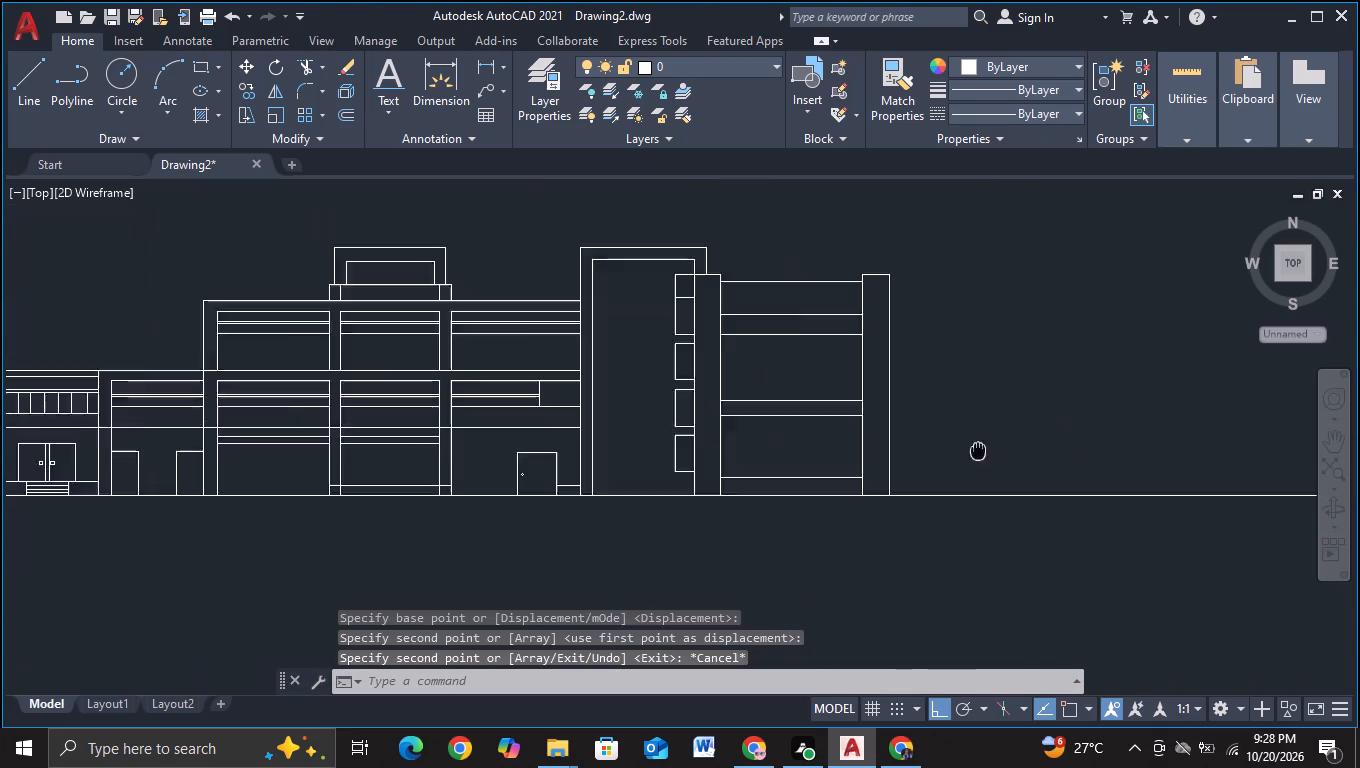
{"action": "middle_click_drag", "start_coordinate": [929, 461], "coordinate": [891, 465]}
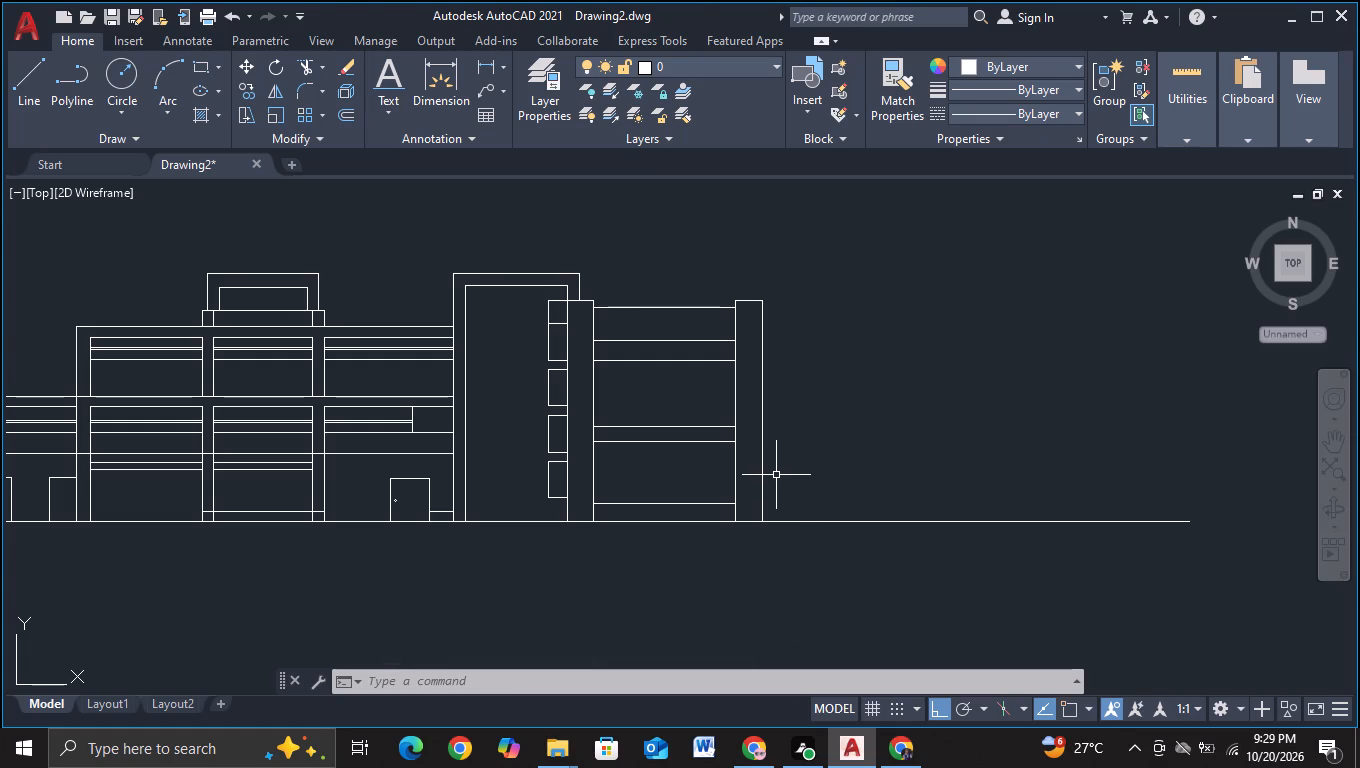
{"action": "middle_click_drag", "start_coordinate": [864, 411], "coordinate": [809, 430]}
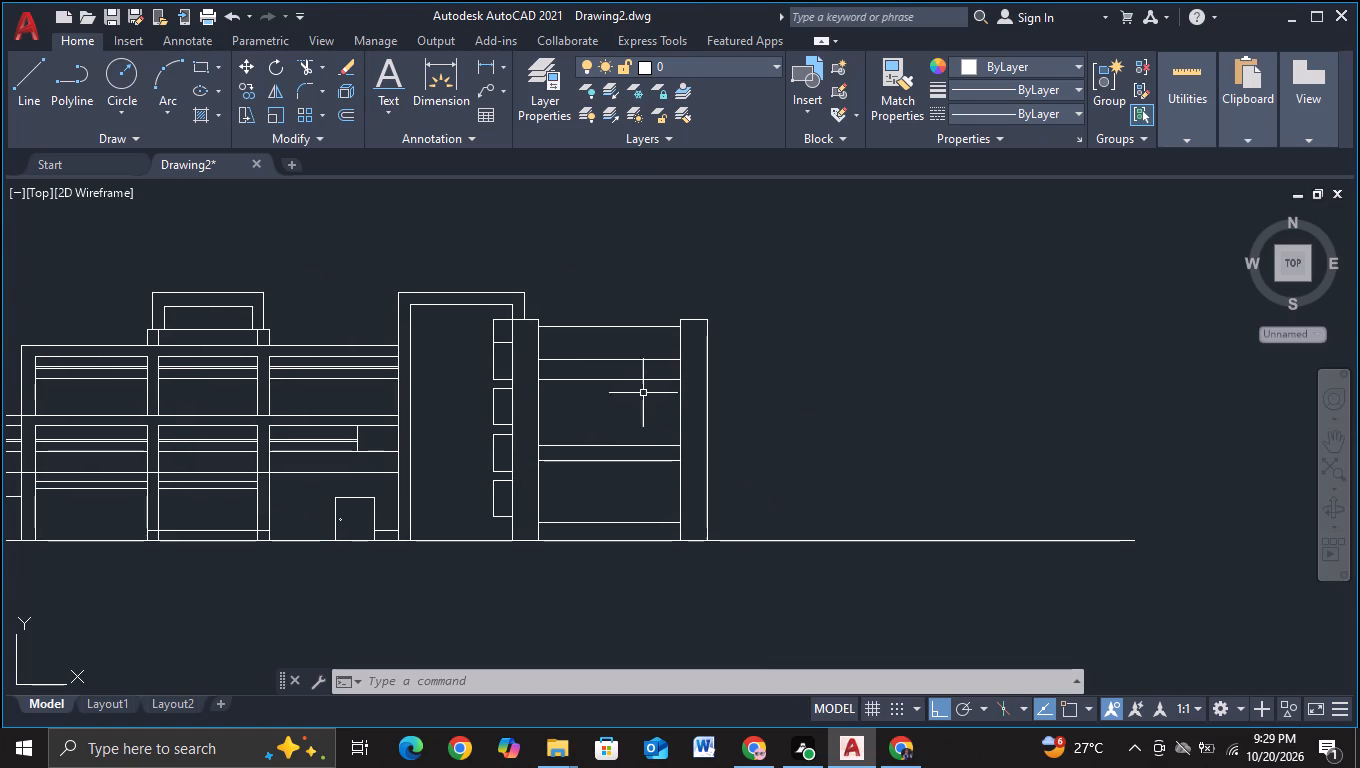
{"action": "scroll", "coordinate": [657, 402], "scroll_direction": "up", "scroll_amount": 1}
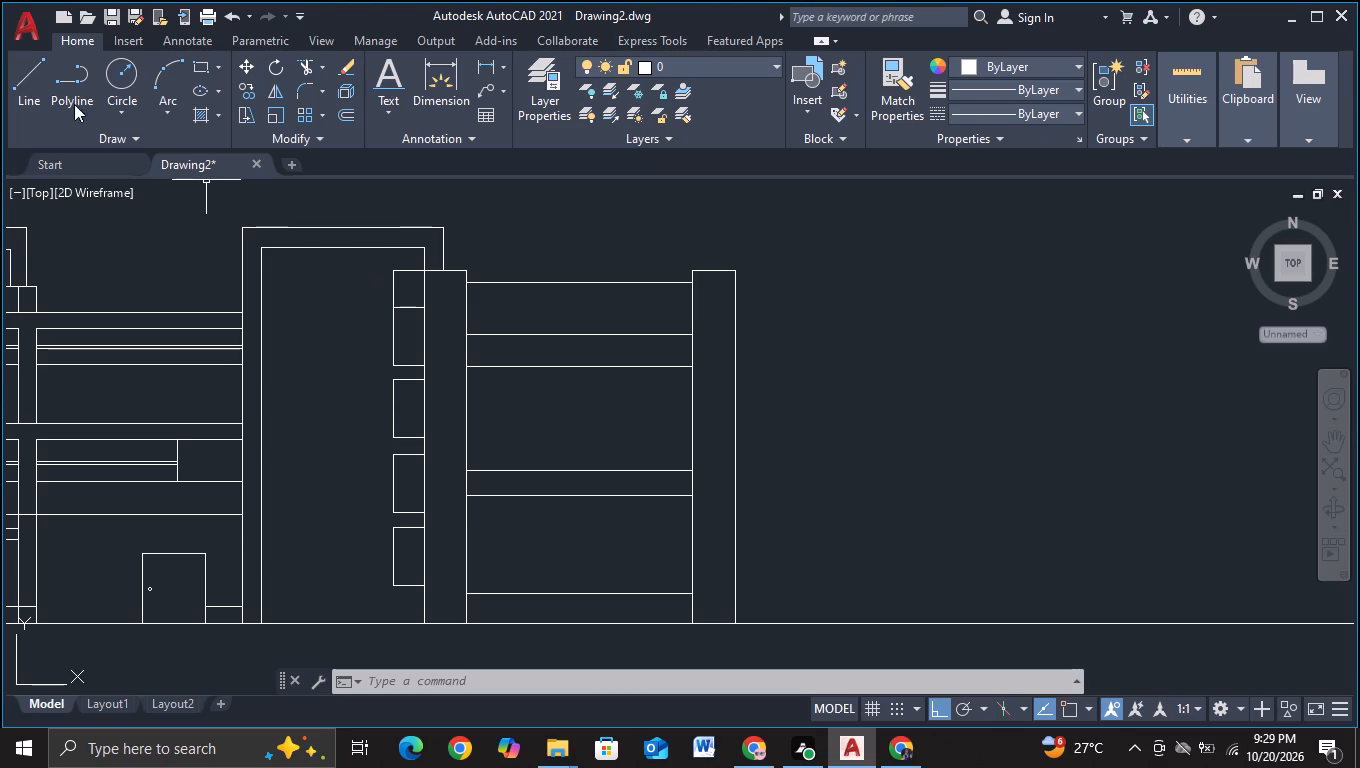
{"action": "left_click", "coordinate": [22, 91]}
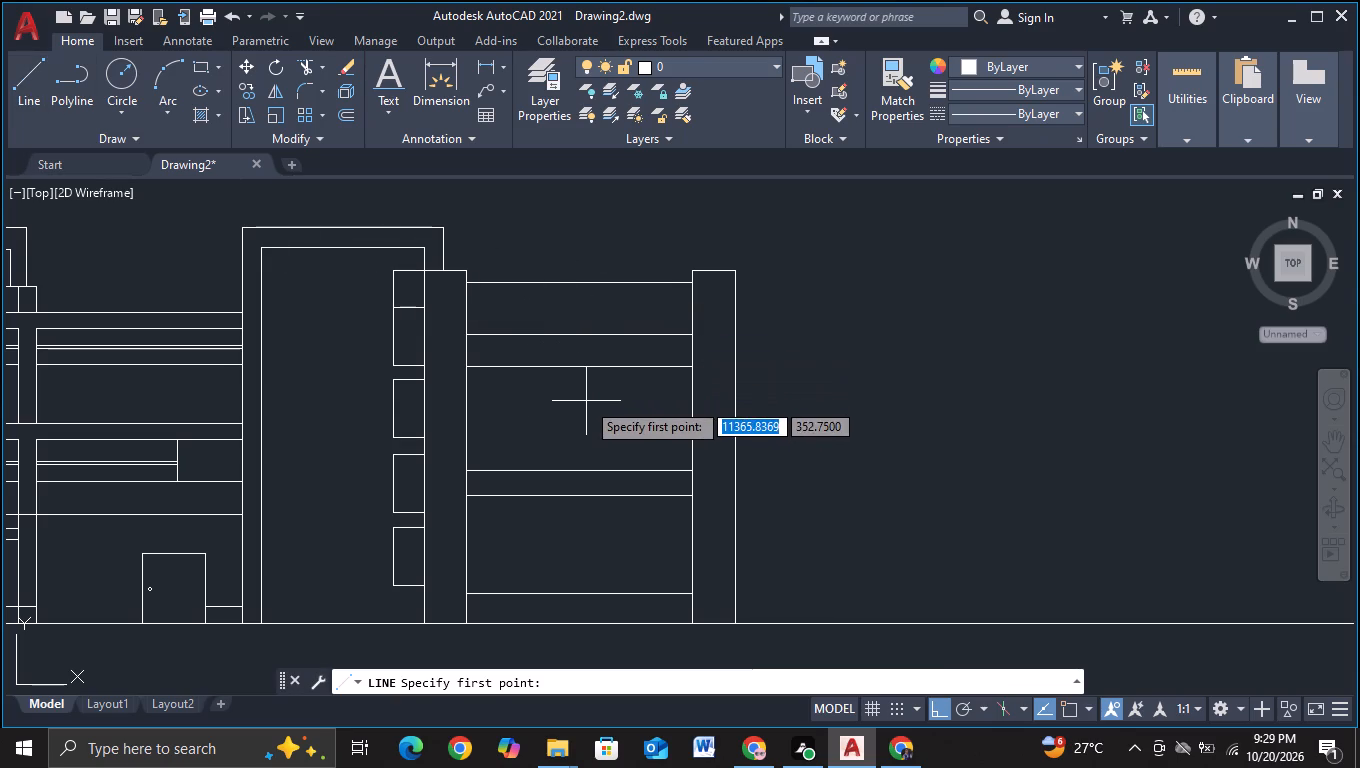
{"action": "scroll", "coordinate": [590, 413], "scroll_direction": "up", "scroll_amount": 1}
{"action": "middle_click_drag", "start_coordinate": [583, 414], "coordinate": [720, 385]}
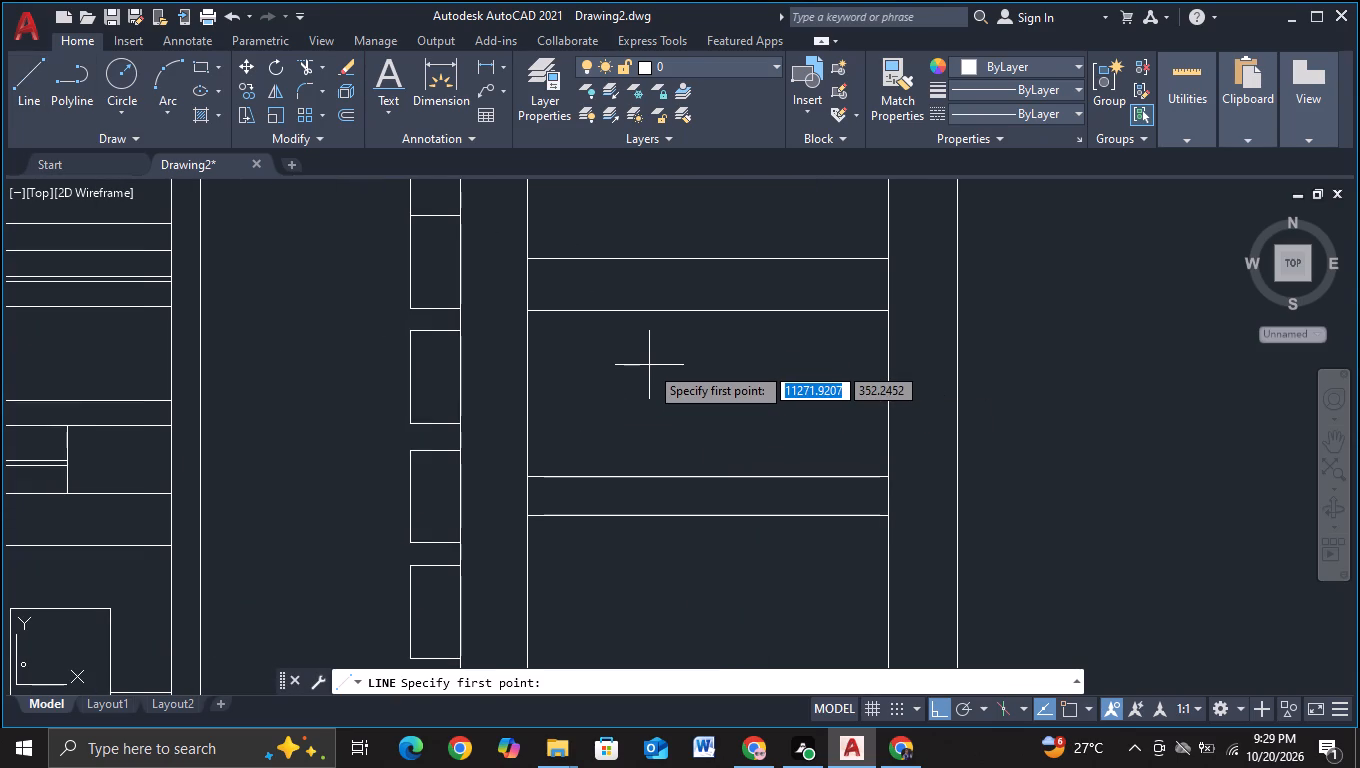
{"action": "left_click", "coordinate": [653, 294]}
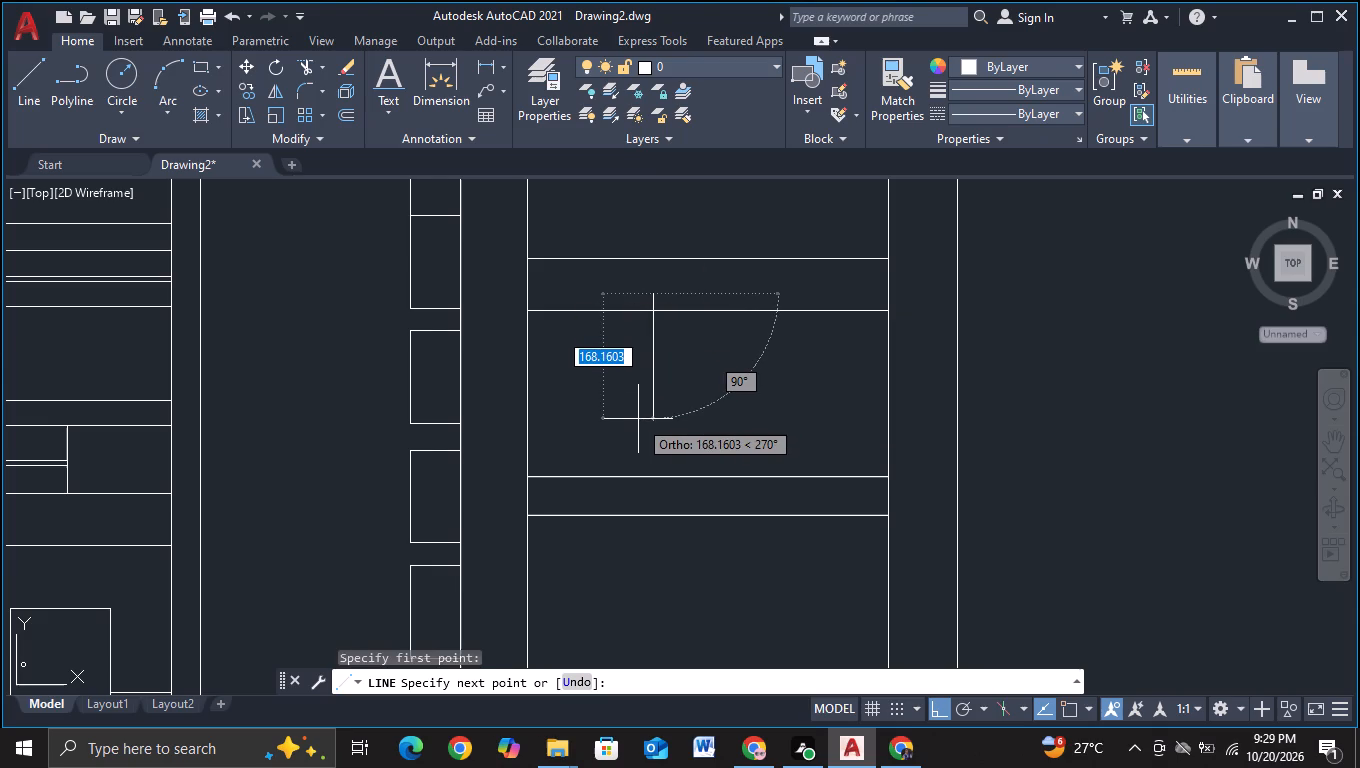
{"action": "left_click", "coordinate": [640, 420]}
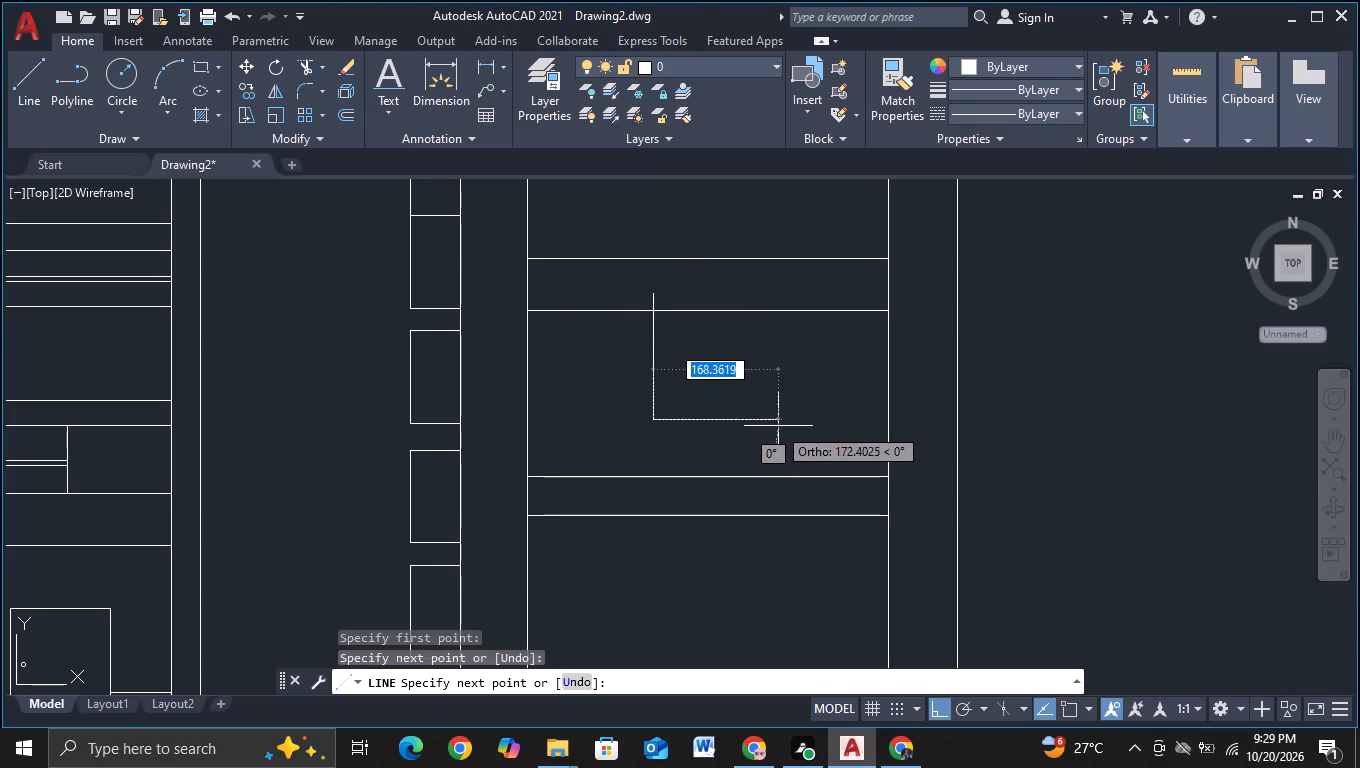
{"action": "left_click", "coordinate": [781, 426]}
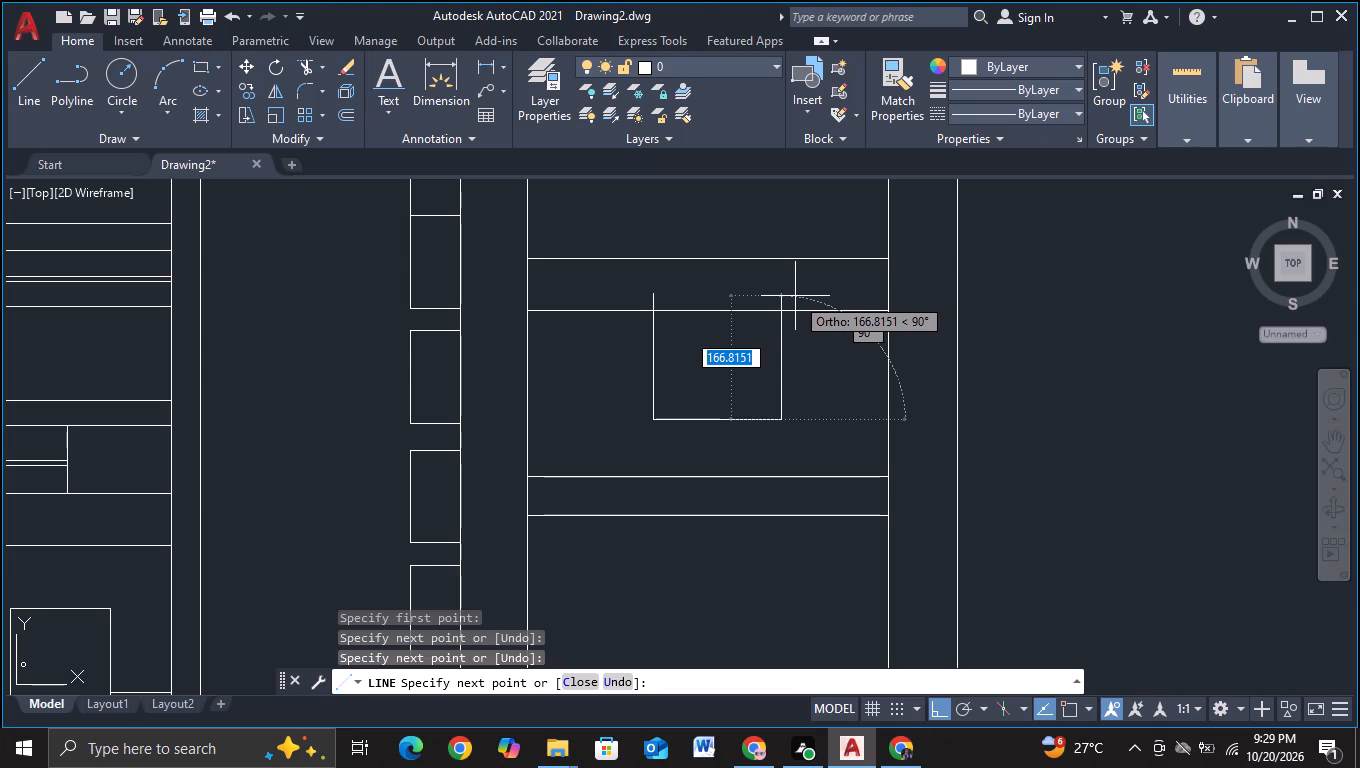
{"action": "left_click", "coordinate": [795, 296]}
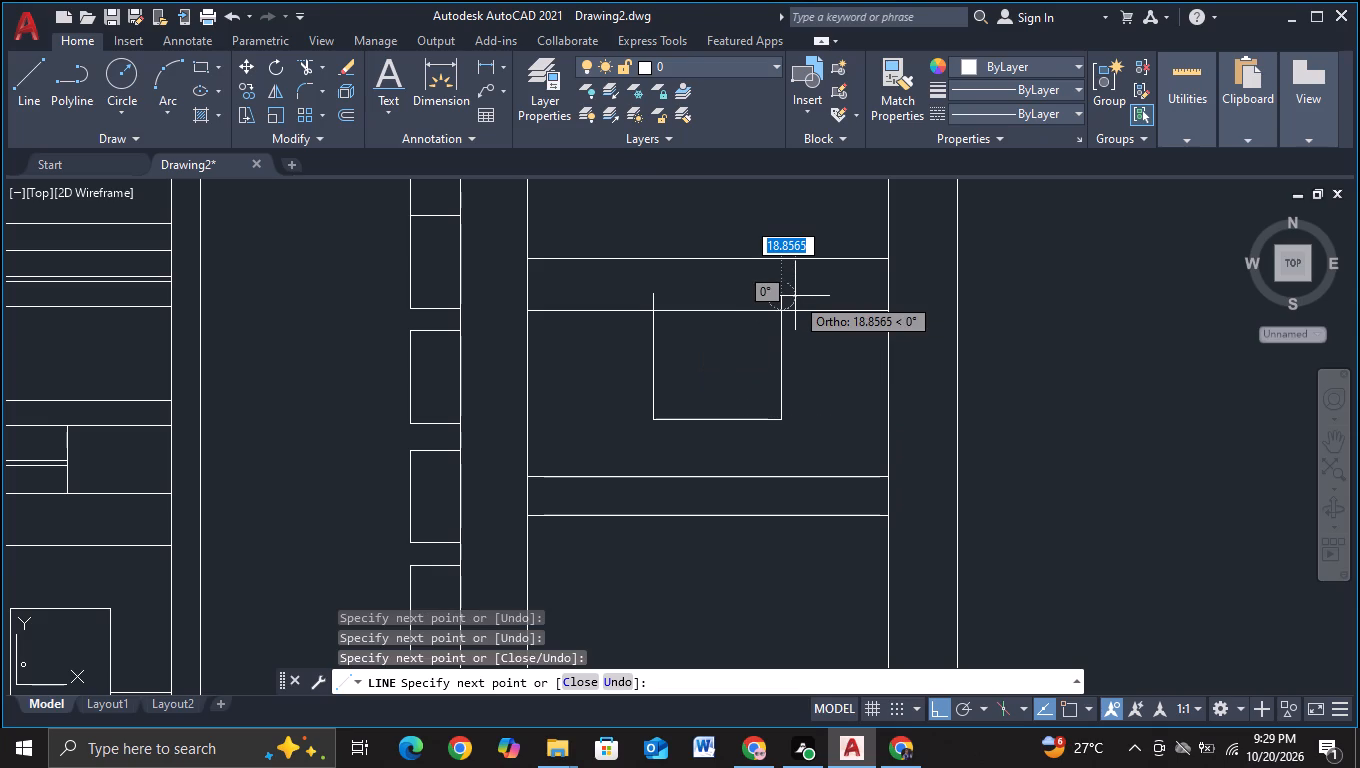
{"action": "key", "text": "F1"}
{"action": "key", "text": "Escape"}
{"action": "key", "text": "Escape"}
{"action": "key", "text": "Escape"}
{"action": "key", "text": "Escape"}
{"action": "key", "text": "Escape"}
{"action": "key", "text": "Escape"}
{"action": "key", "text": "Escape"}
{"action": "key", "text": "Escape"}
{"action": "key", "text": "Escape"}
{"action": "key", "text": "Escape"}
{"action": "key", "text": "Escape"}
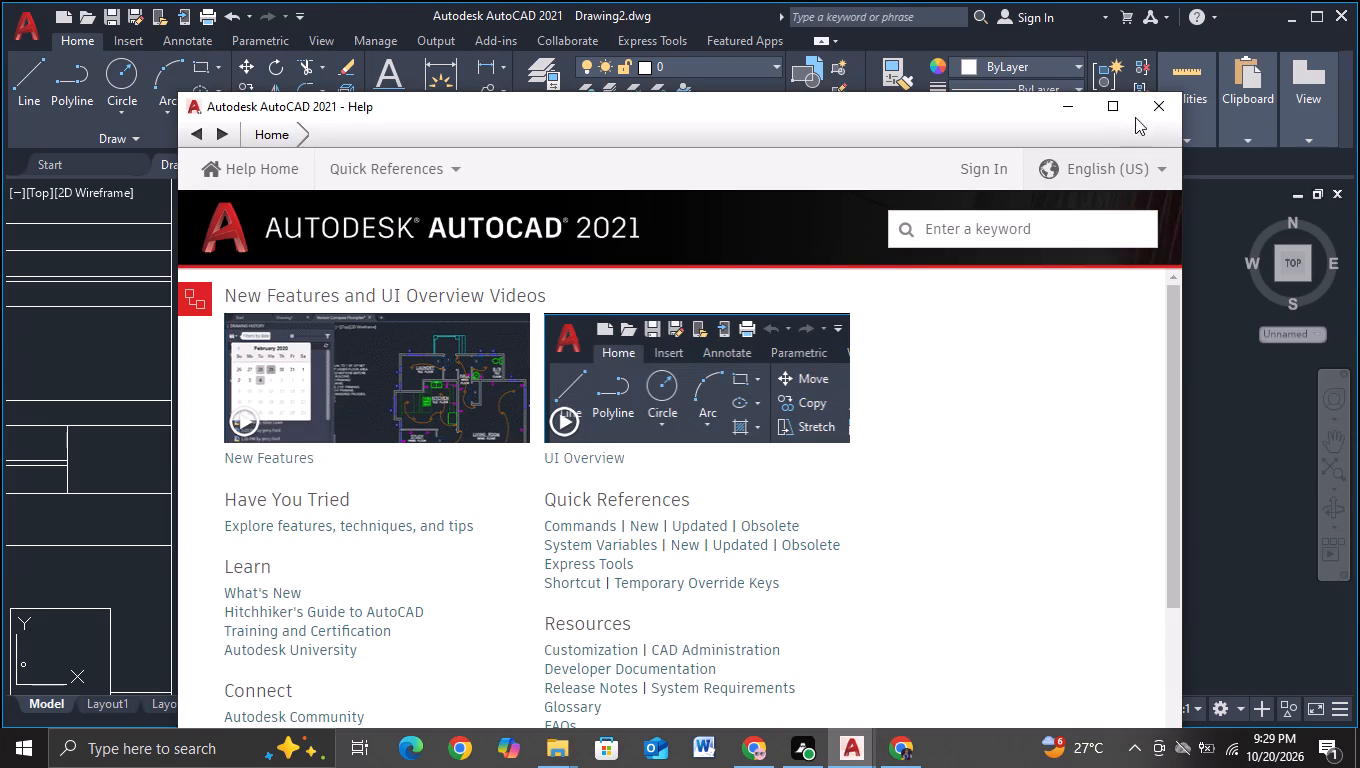
{"action": "left_click", "coordinate": [1150, 100]}
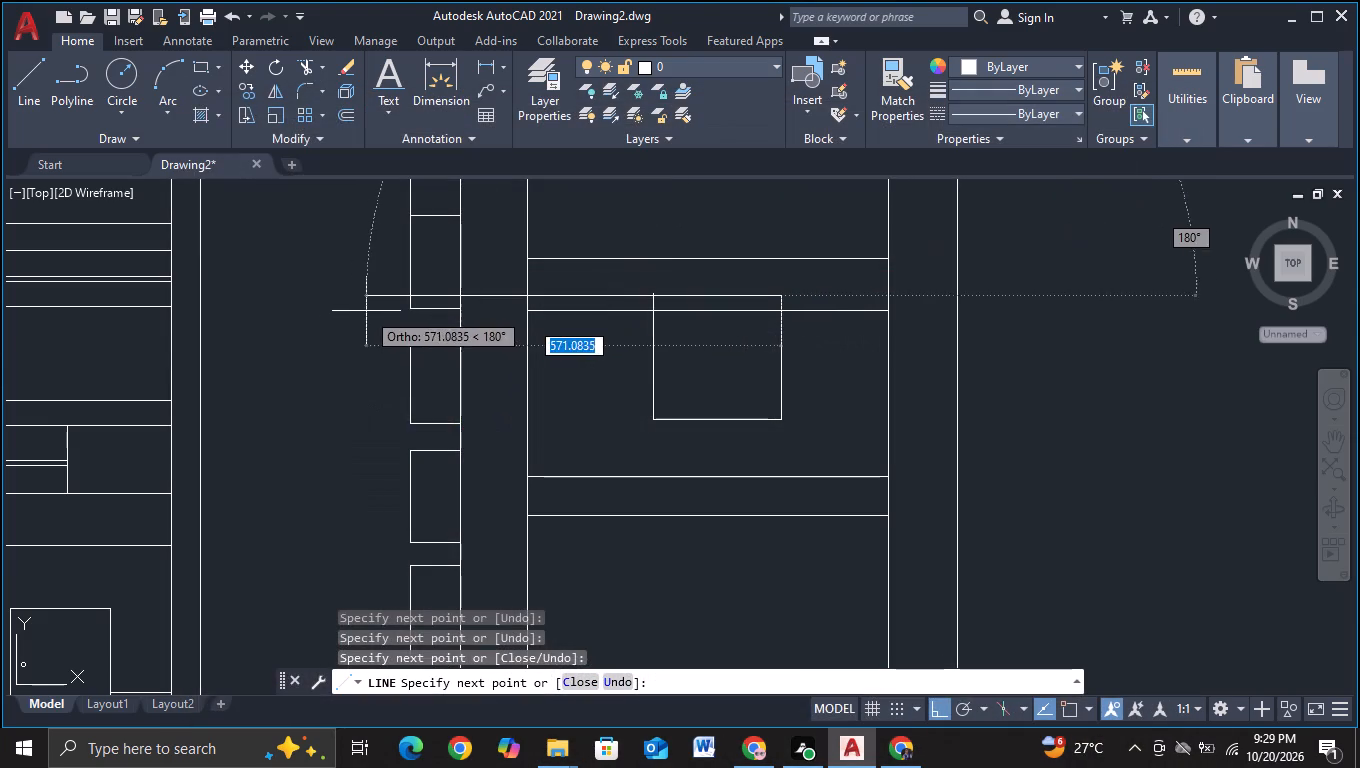
{"action": "key", "text": "Escape"}
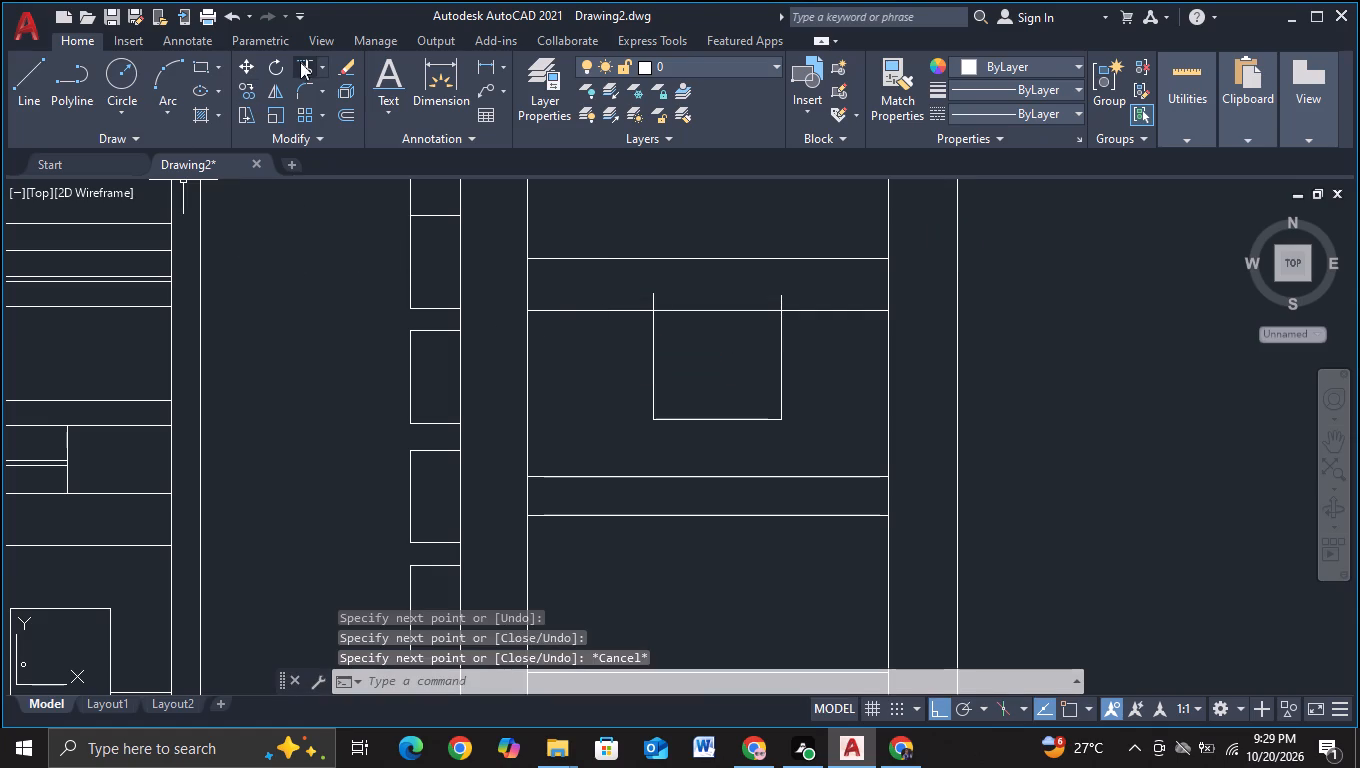
Trim both window sides where they project above the third horizontal line from the bay's top.
{"action": "left_click", "coordinate": [305, 73]}
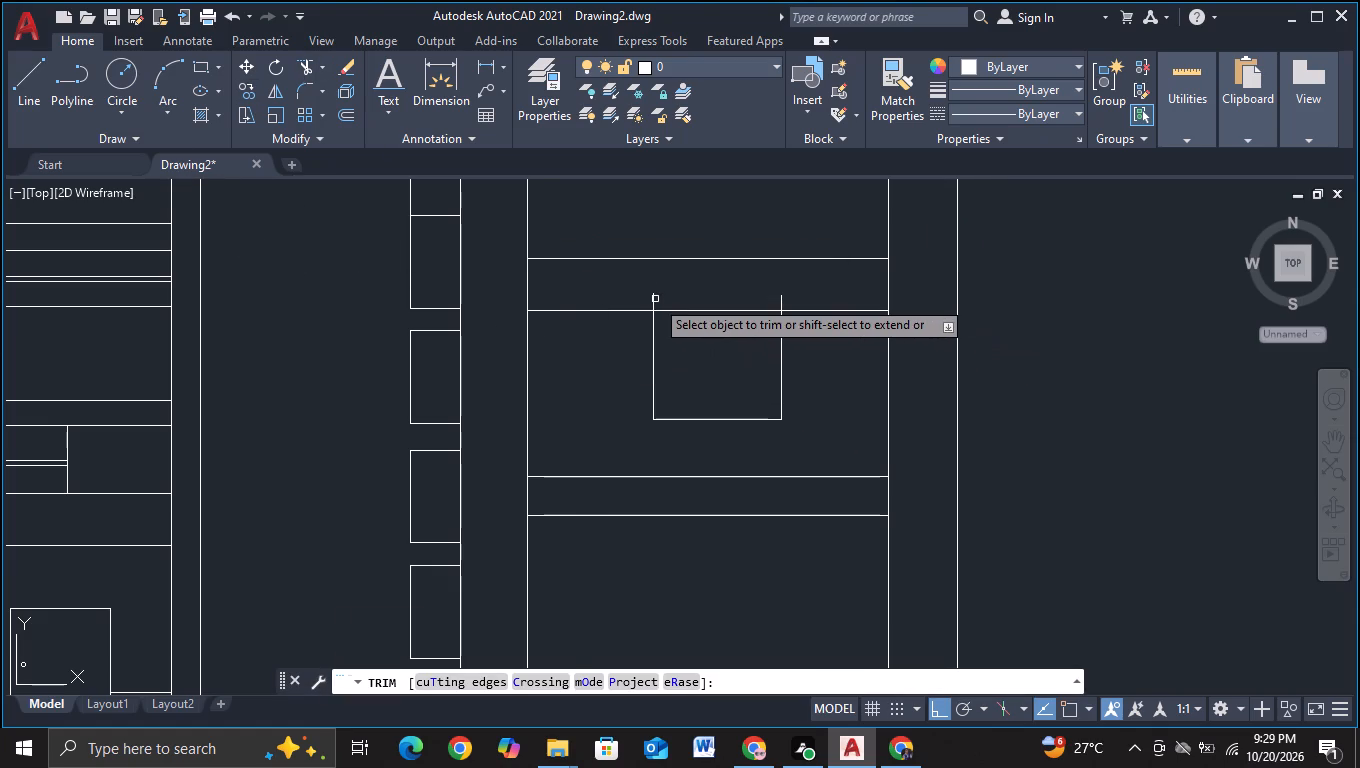
{"action": "left_click", "coordinate": [657, 299]}
{"action": "left_click", "coordinate": [631, 298]}
{"action": "left_click", "coordinate": [805, 295]}
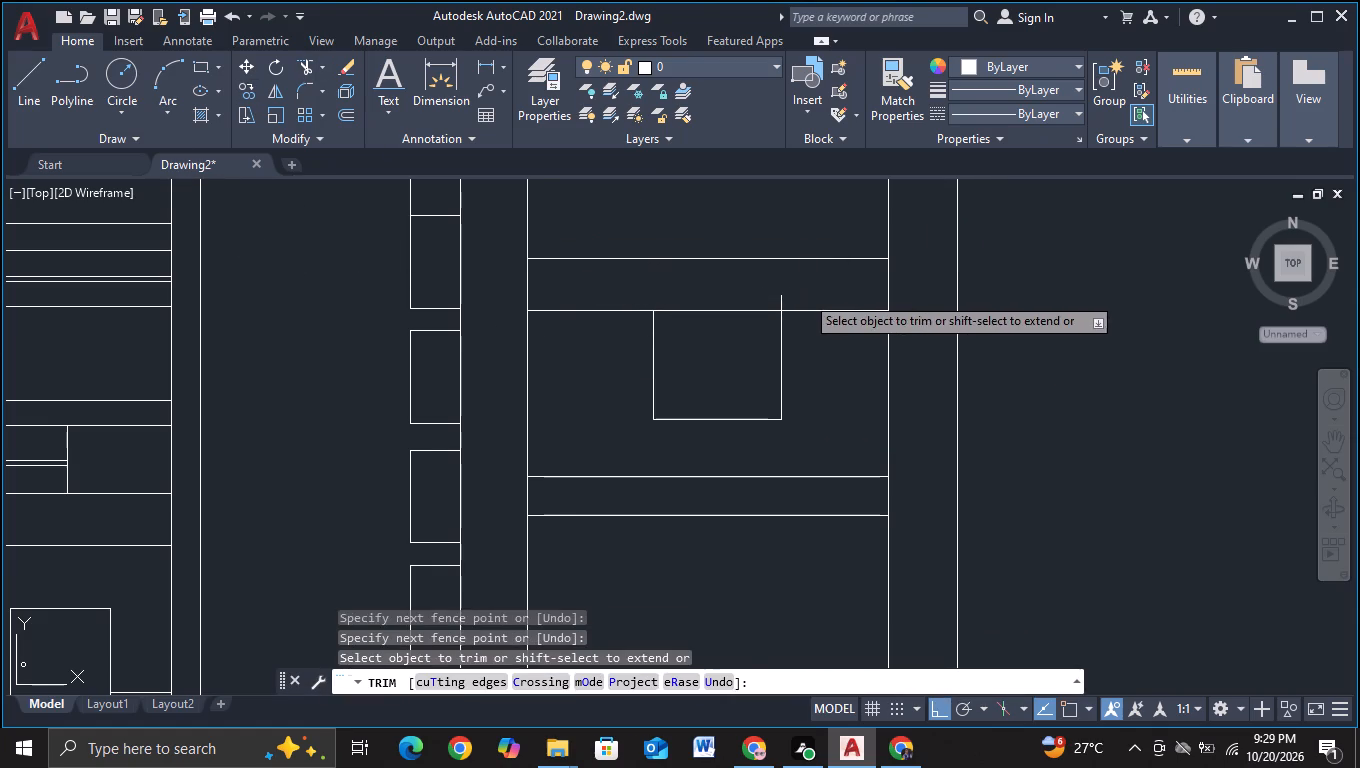
{"action": "left_click", "coordinate": [757, 300]}
{"action": "key", "text": "Escape"}
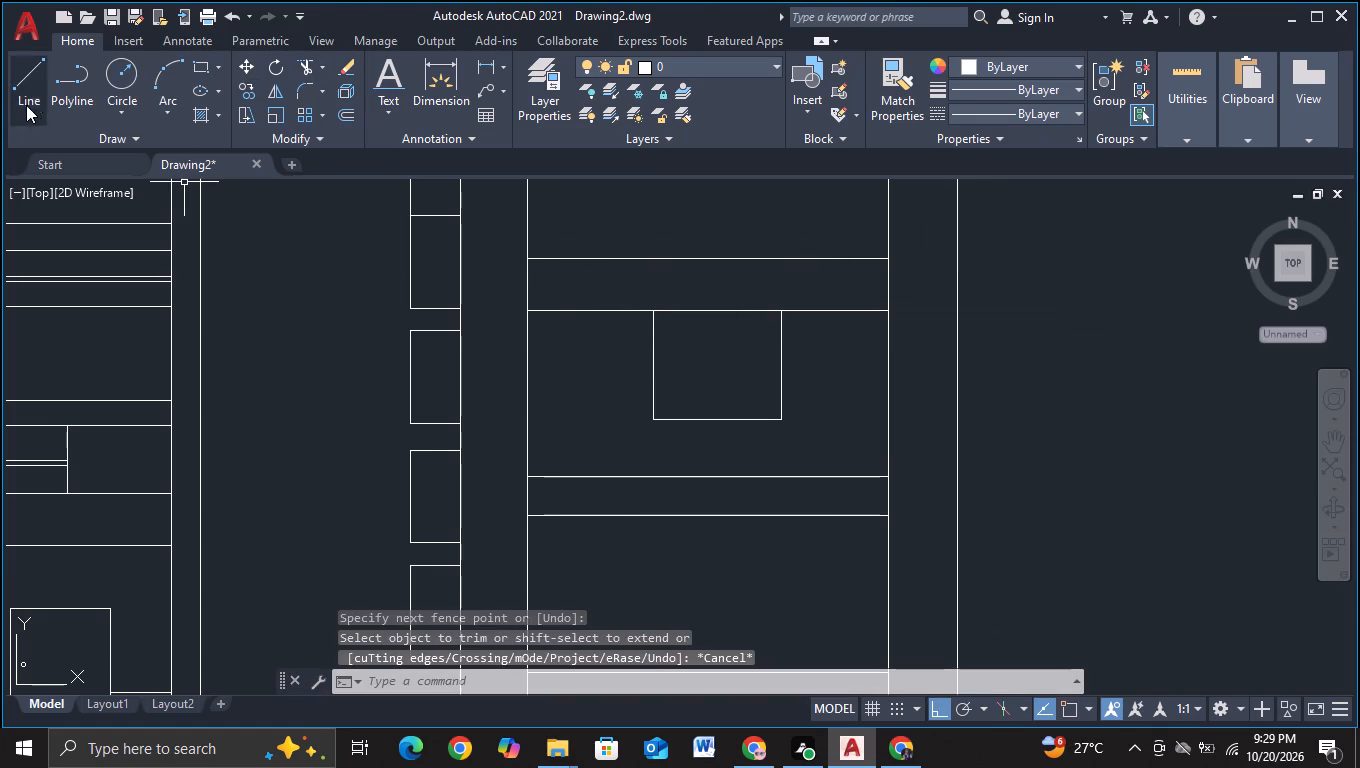
Draw a horizontal bar across the upper part of the window and trim its overhangs to the window sides.
{"action": "left_click", "coordinate": [32, 101]}
{"action": "scroll", "coordinate": [512, 350], "scroll_direction": "up", "scroll_amount": 1}
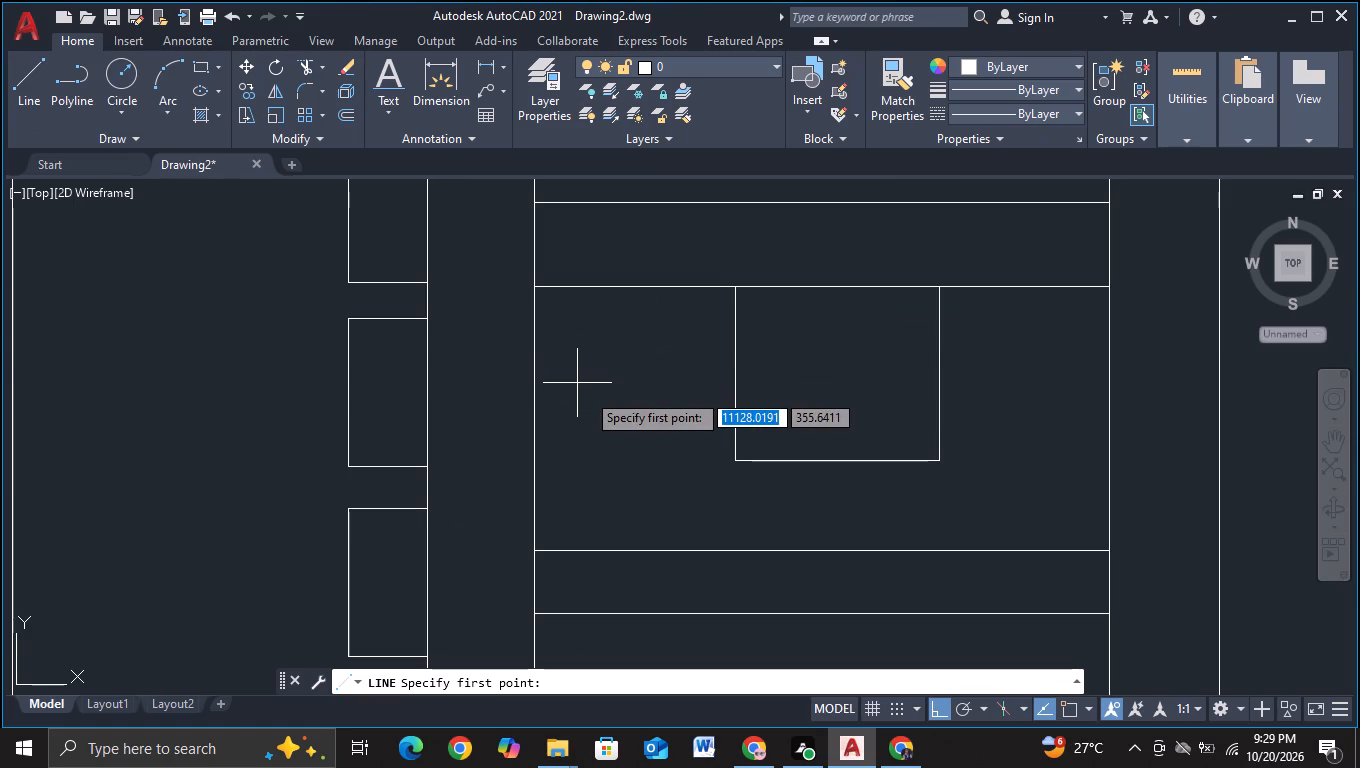
{"action": "left_click", "coordinate": [689, 329]}
{"action": "left_click", "coordinate": [1032, 344]}
{"action": "key", "text": "Escape"}
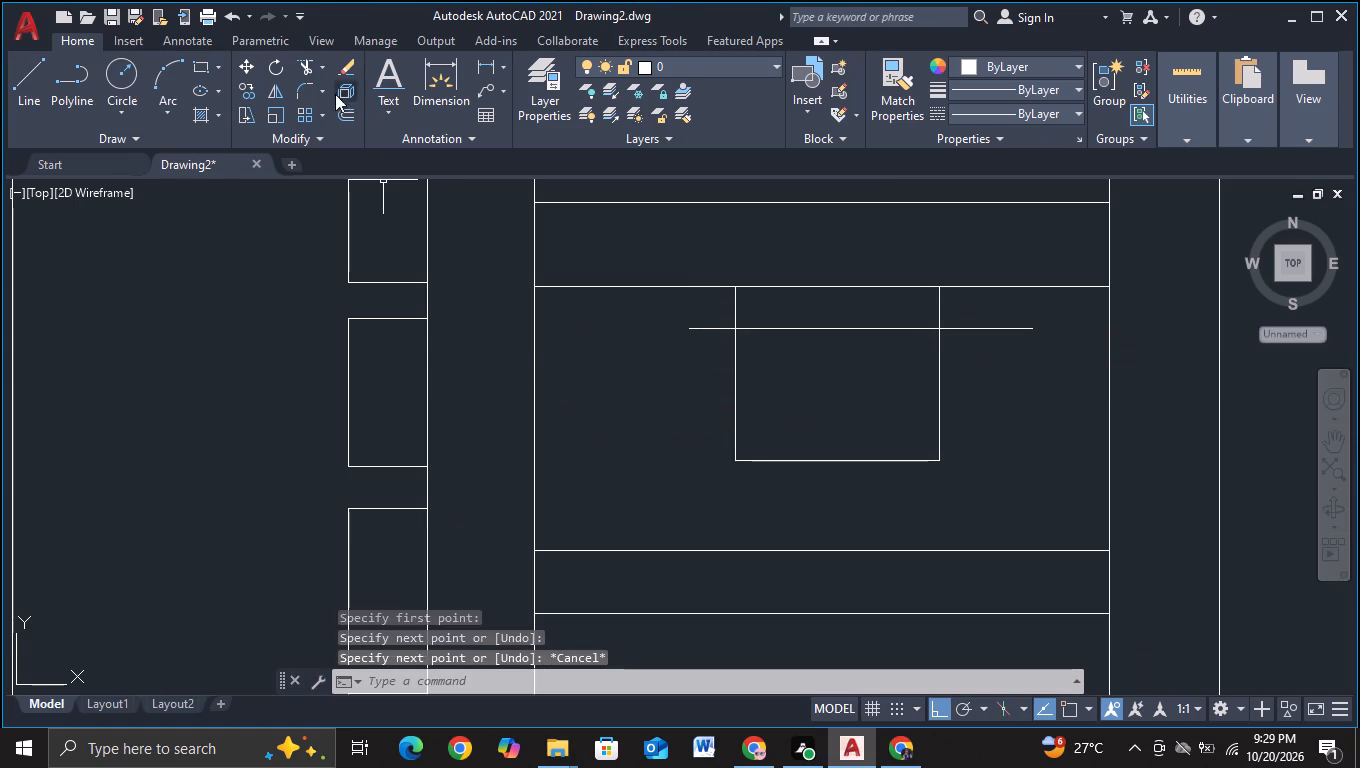
{"action": "left_click", "coordinate": [306, 67]}
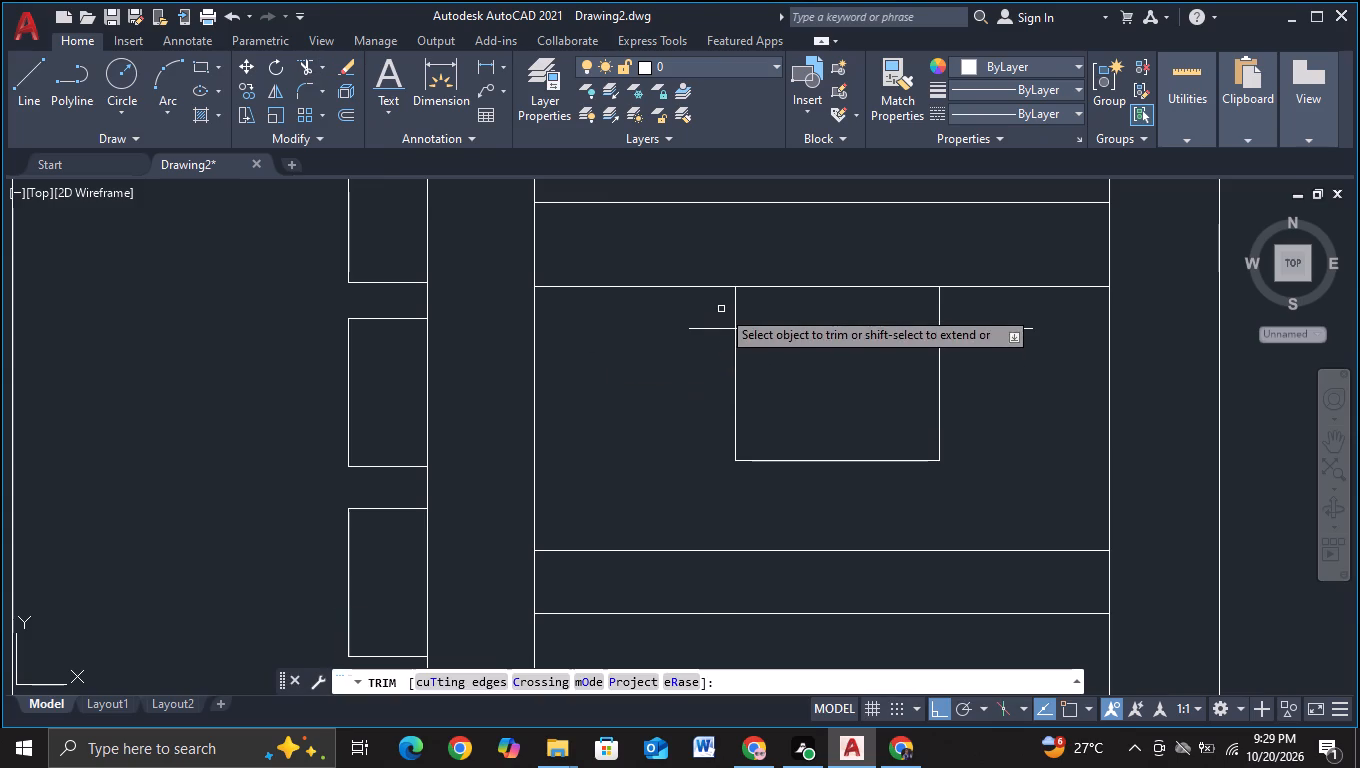
{"action": "left_click_drag", "start_coordinate": [721, 309], "coordinate": [707, 349]}
{"action": "left_click", "coordinate": [693, 379]}
{"action": "left_click", "coordinate": [664, 369]}
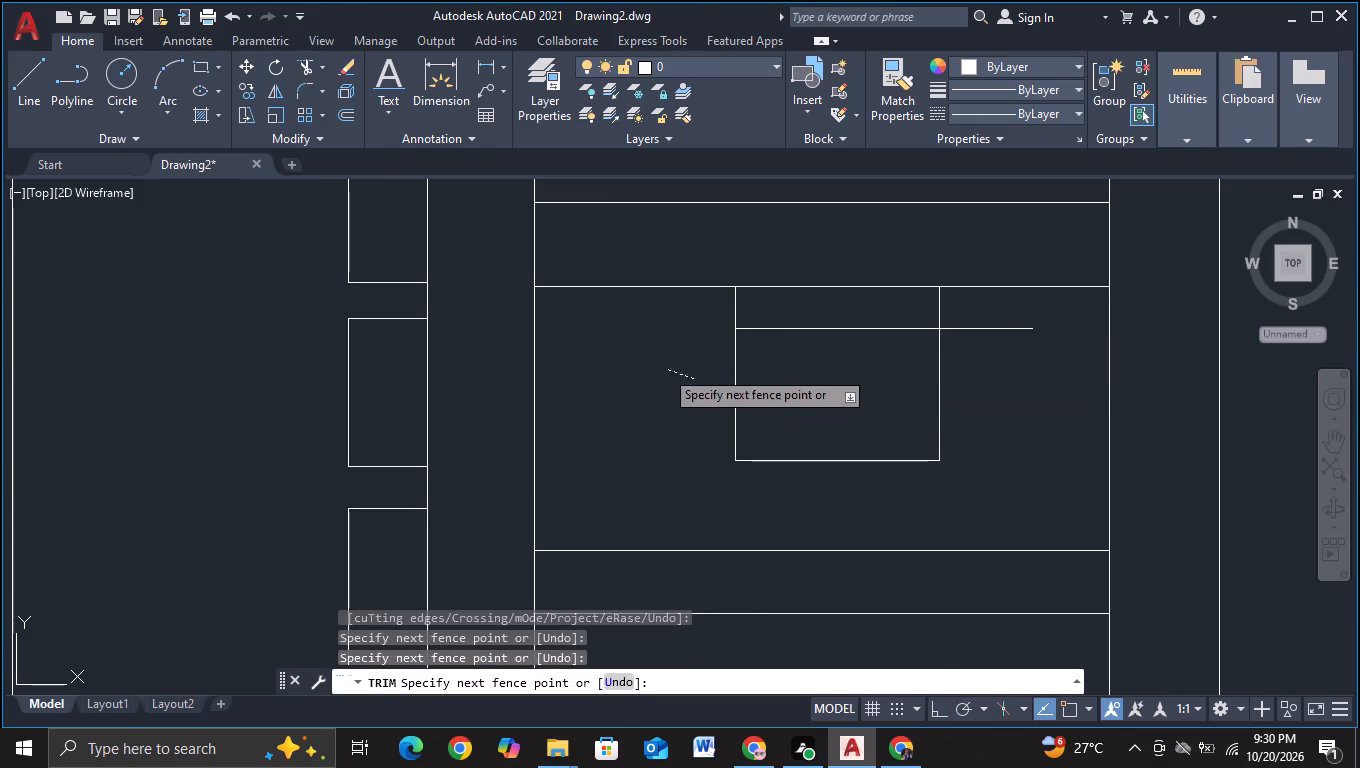
{"action": "left_click_drag", "start_coordinate": [973, 305], "coordinate": [987, 381]}
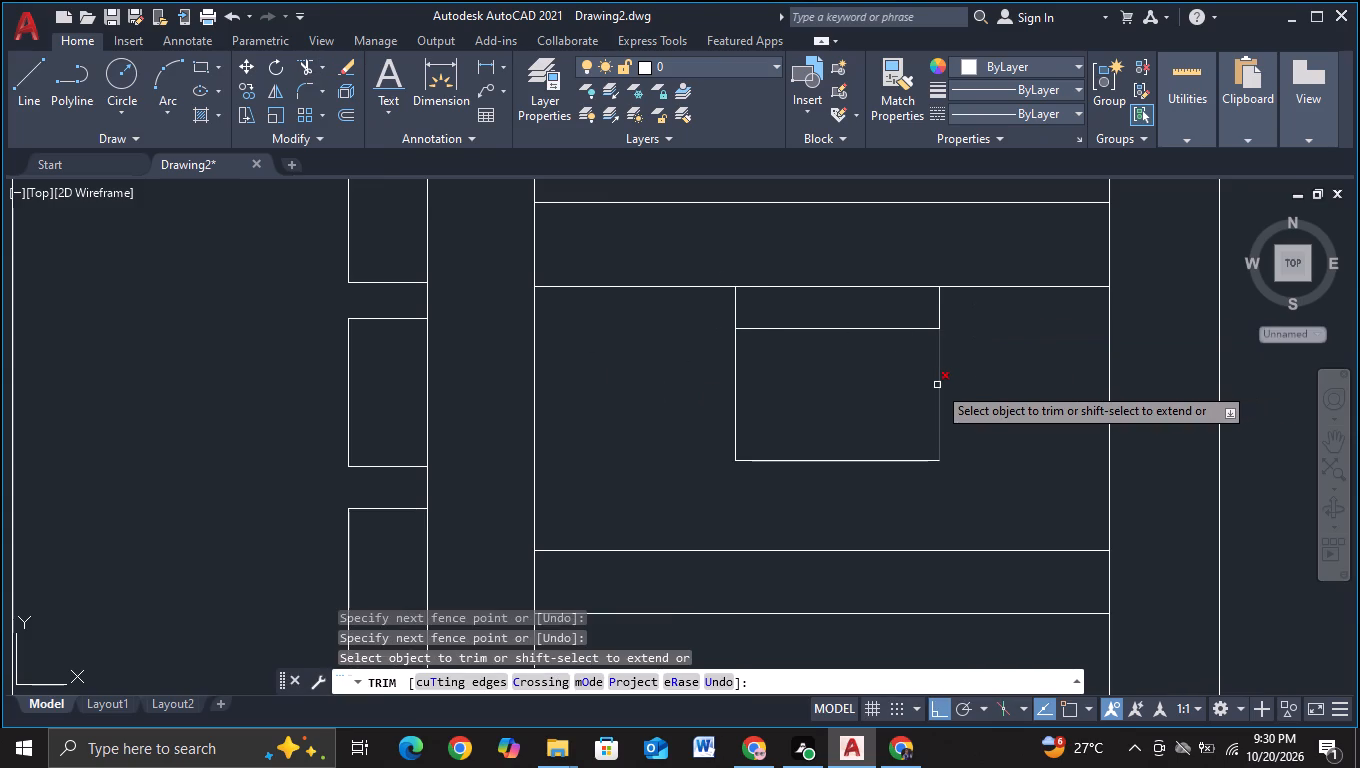
Draw a vertical bar down the middle of the window and trim its overhangs above and below the frame.
{"action": "left_click", "coordinate": [19, 106]}
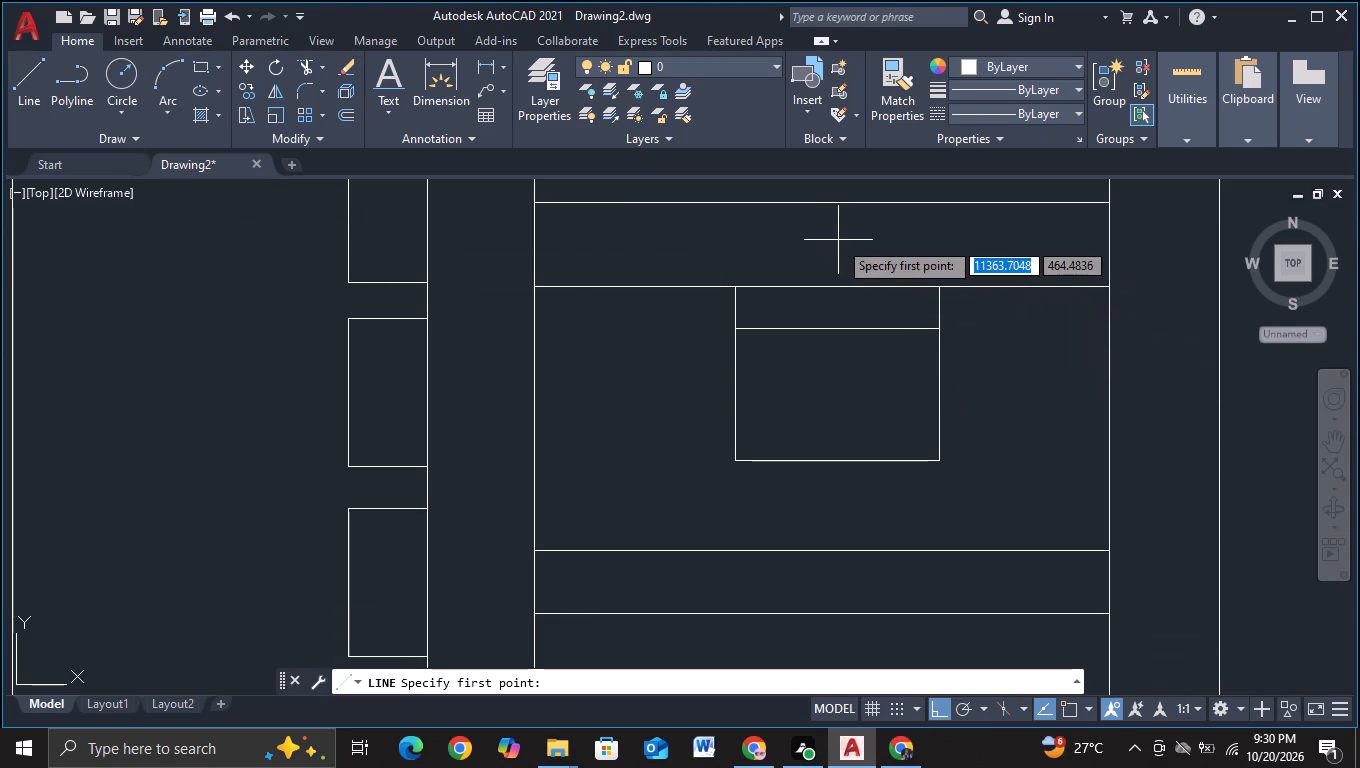
{"action": "left_click", "coordinate": [838, 240]}
{"action": "left_click", "coordinate": [865, 526]}
{"action": "key", "text": "Escape"}
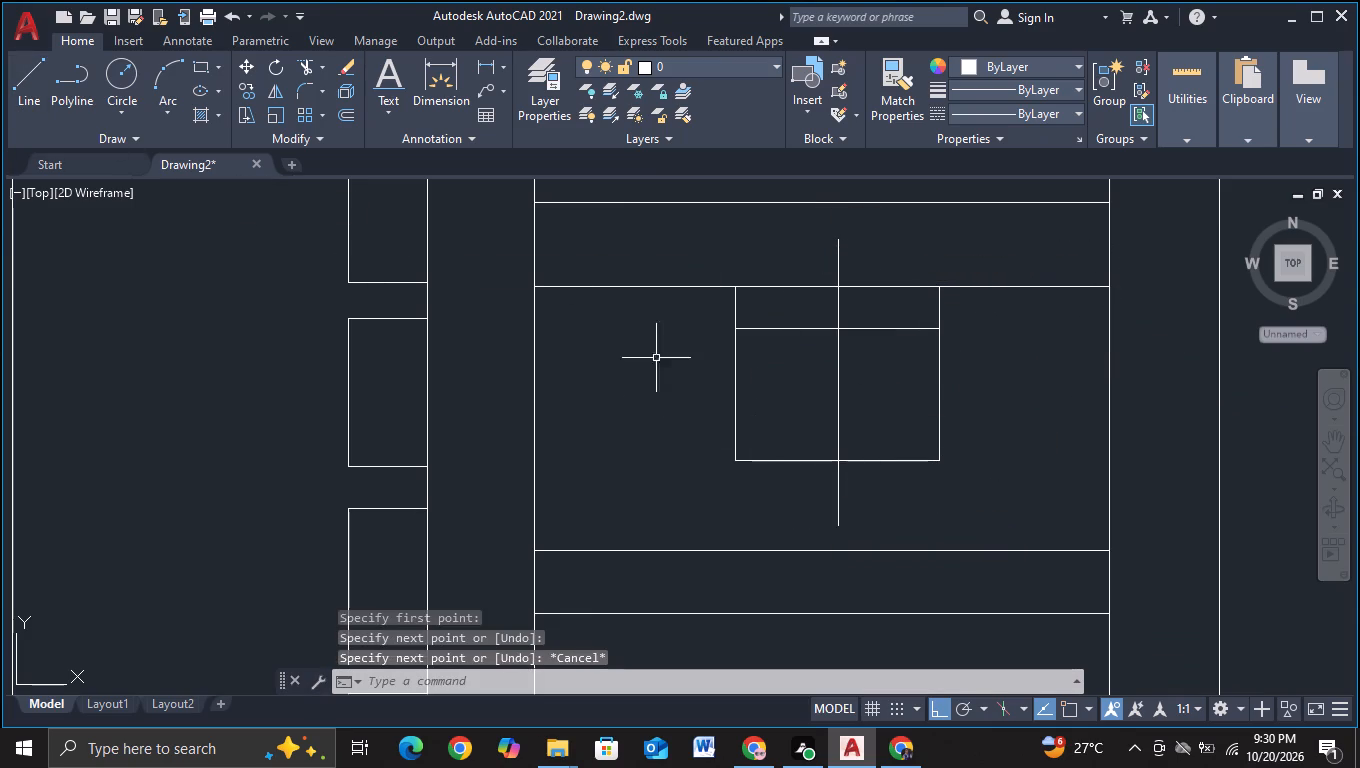
{"action": "left_click", "coordinate": [304, 65]}
{"action": "left_click_drag", "start_coordinate": [801, 248], "coordinate": [885, 249]}
{"action": "left_click_drag", "start_coordinate": [816, 508], "coordinate": [921, 500]}
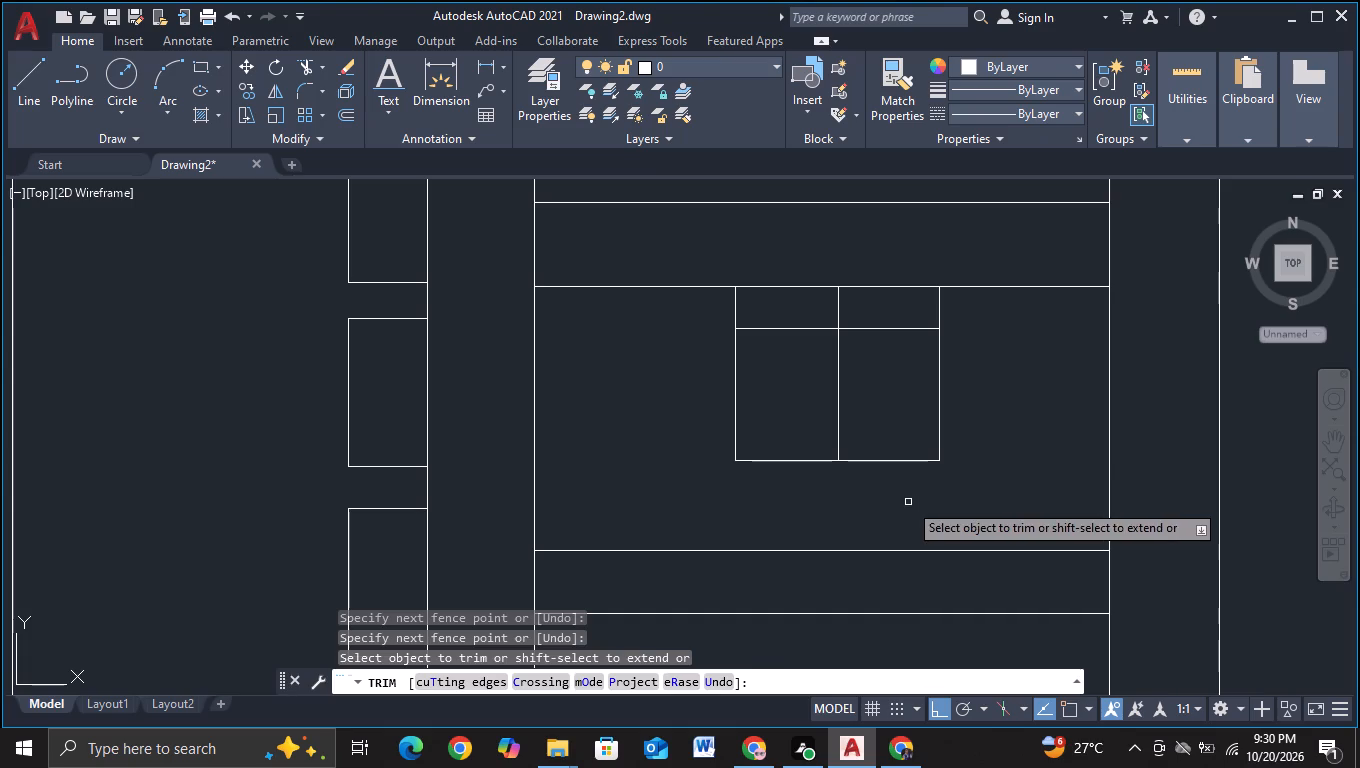
{"action": "key", "text": "Escape"}
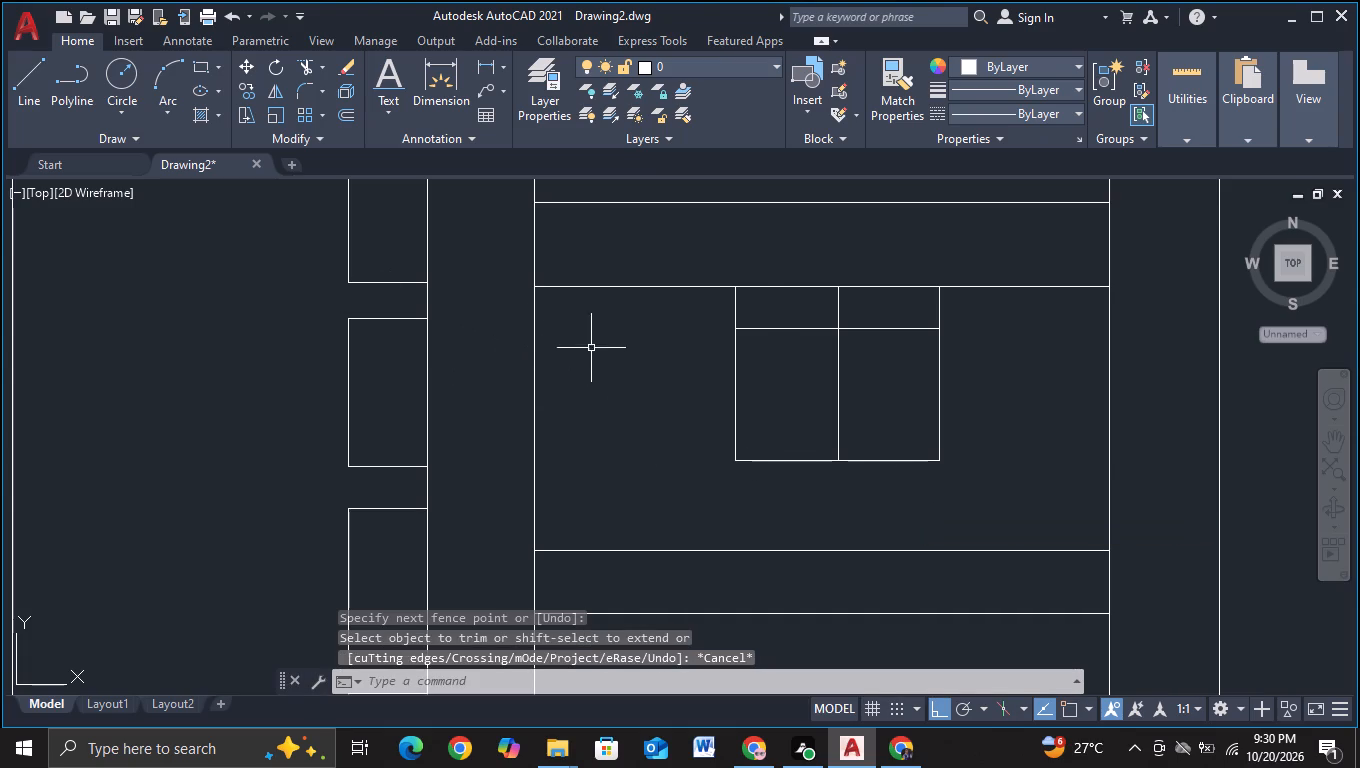
Copy the divided window about 279 straight down into the bay's lower storey.
{"action": "scroll", "coordinate": [620, 374], "scroll_direction": "down", "scroll_amount": 1}
{"action": "left_click", "coordinate": [653, 267]}
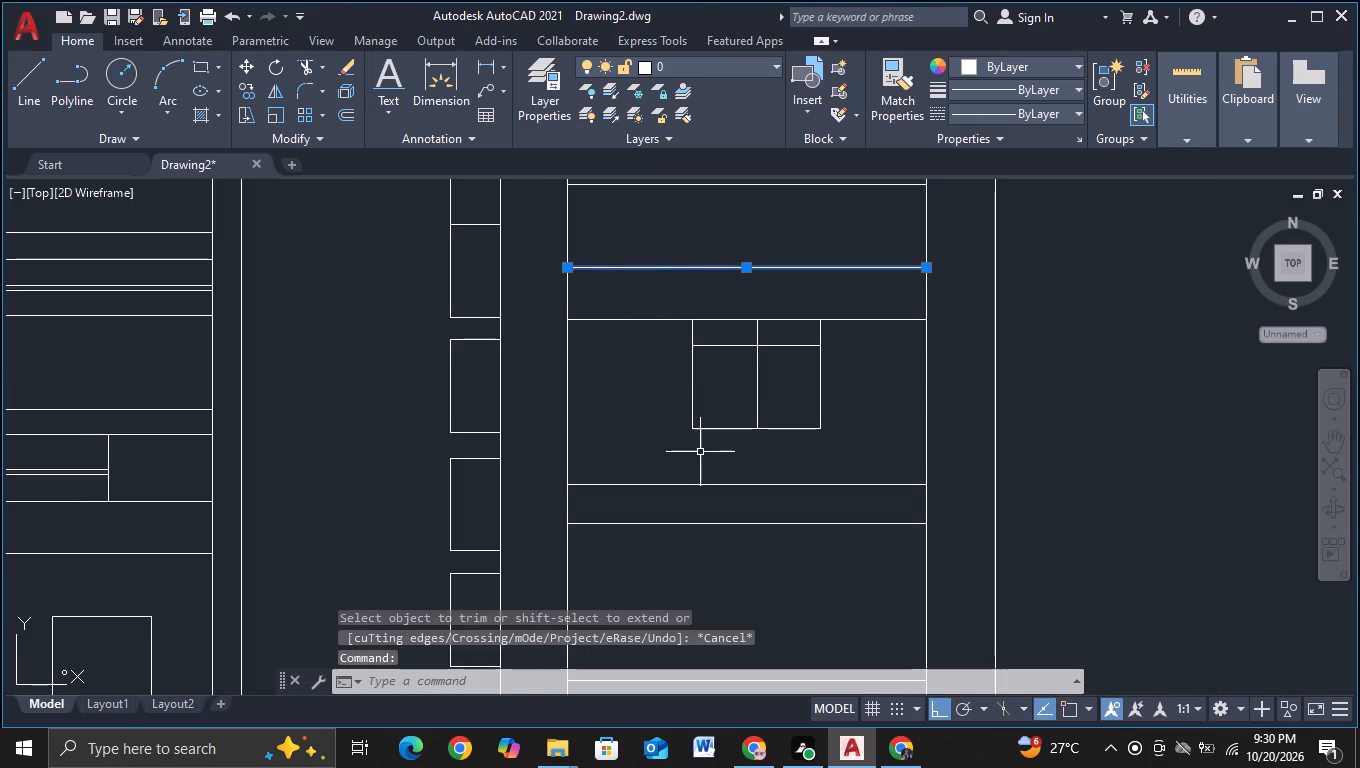
{"action": "key", "text": "Escape"}
{"action": "left_click", "coordinate": [678, 292]}
{"action": "left_click", "coordinate": [839, 451]}
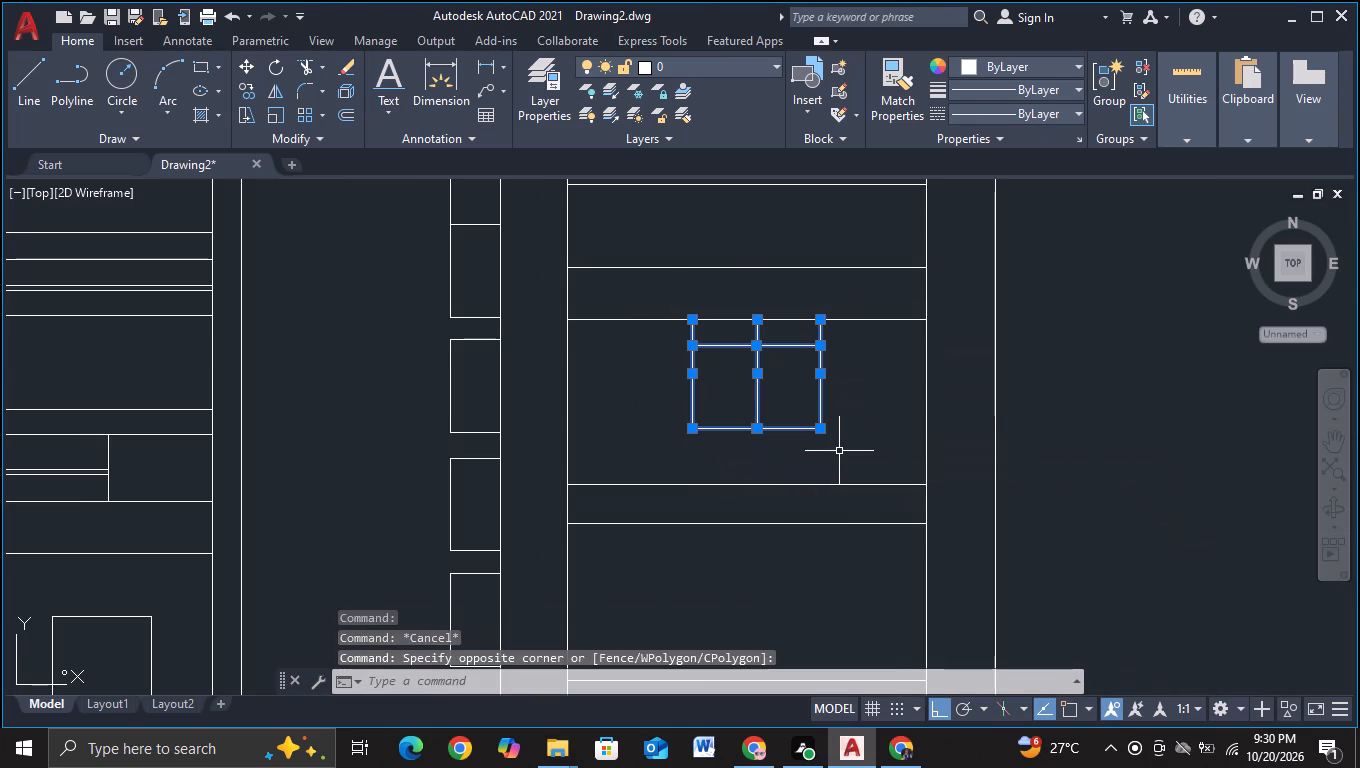
{"action": "key", "text": "c"}
{"action": "left_click", "coordinate": [902, 519]}
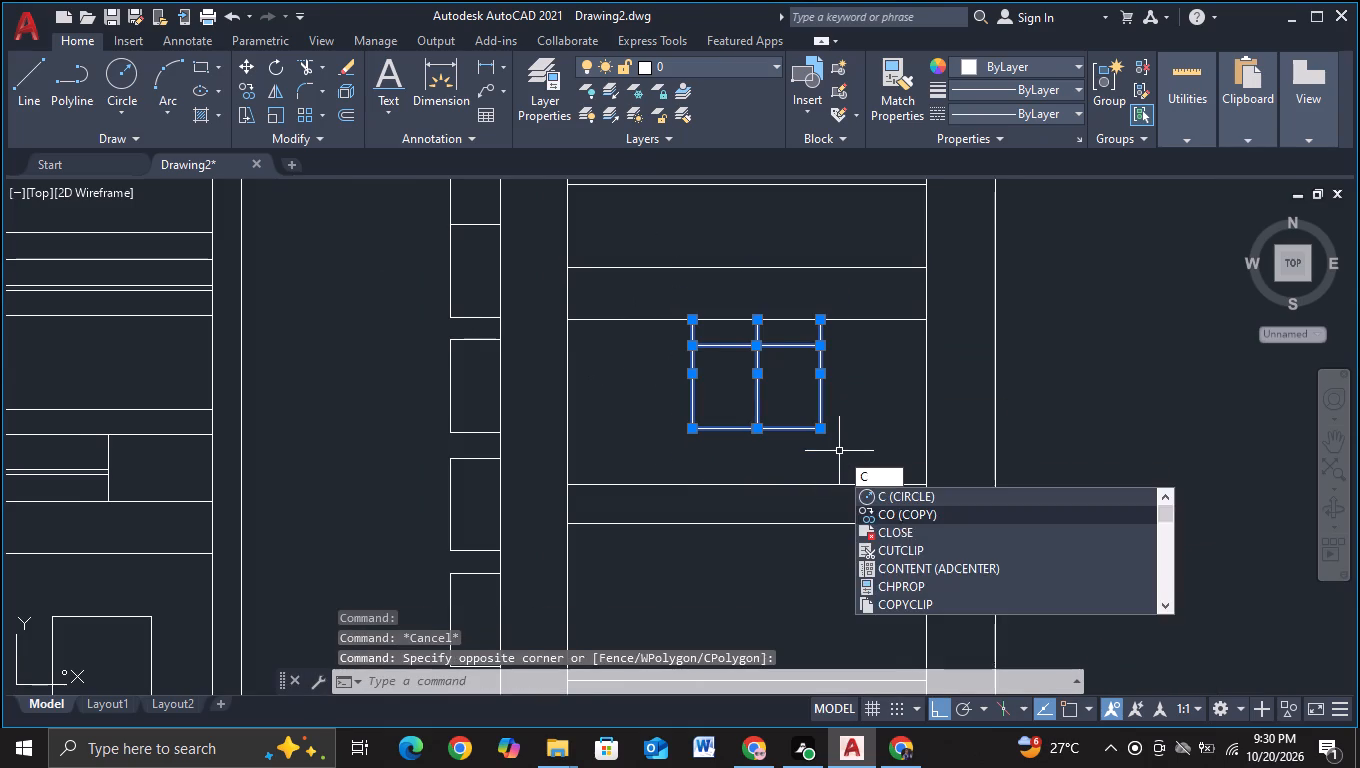
{"action": "left_click", "coordinate": [813, 409]}
{"action": "scroll", "coordinate": [801, 435], "scroll_direction": "down", "scroll_amount": 2}
{"action": "middle_click_drag", "start_coordinate": [801, 435], "coordinate": [802, 337]}
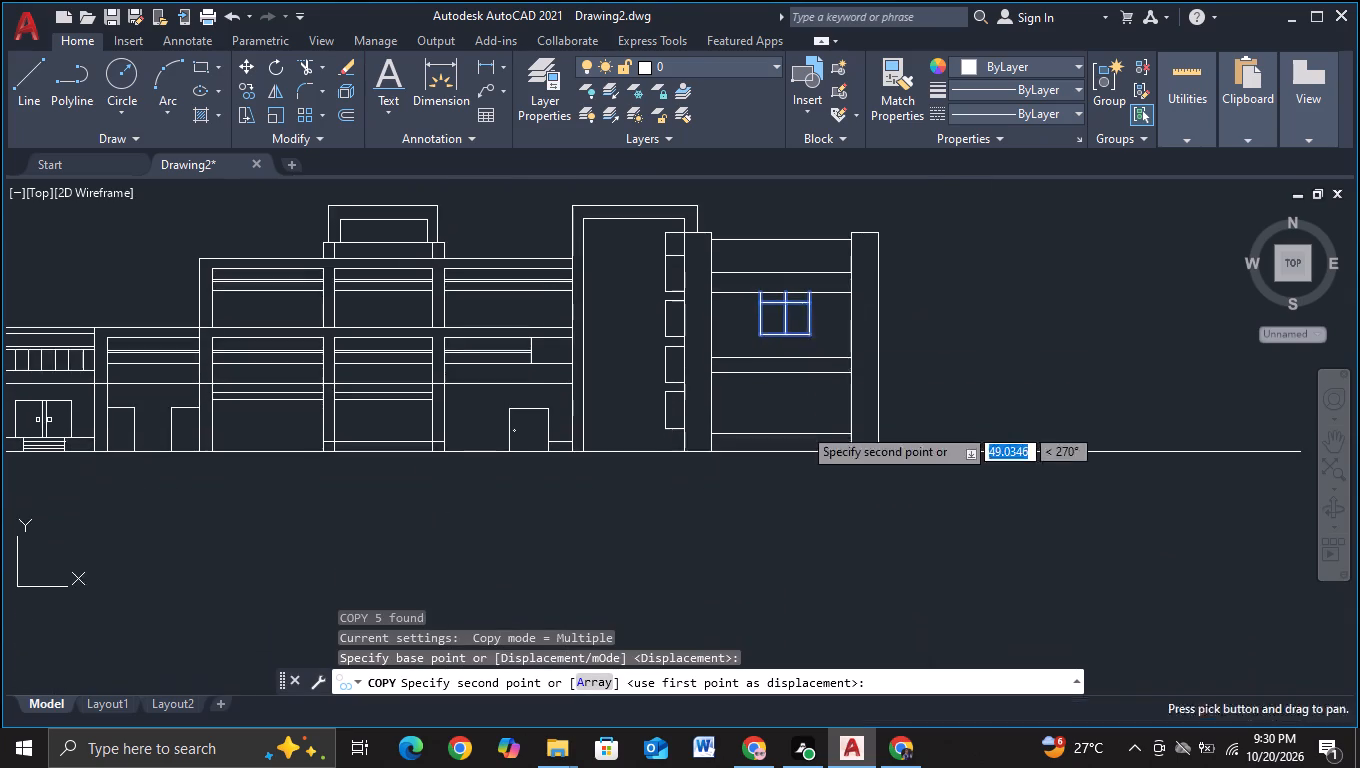
{"action": "scroll", "coordinate": [795, 416], "scroll_direction": "up", "scroll_amount": 3}
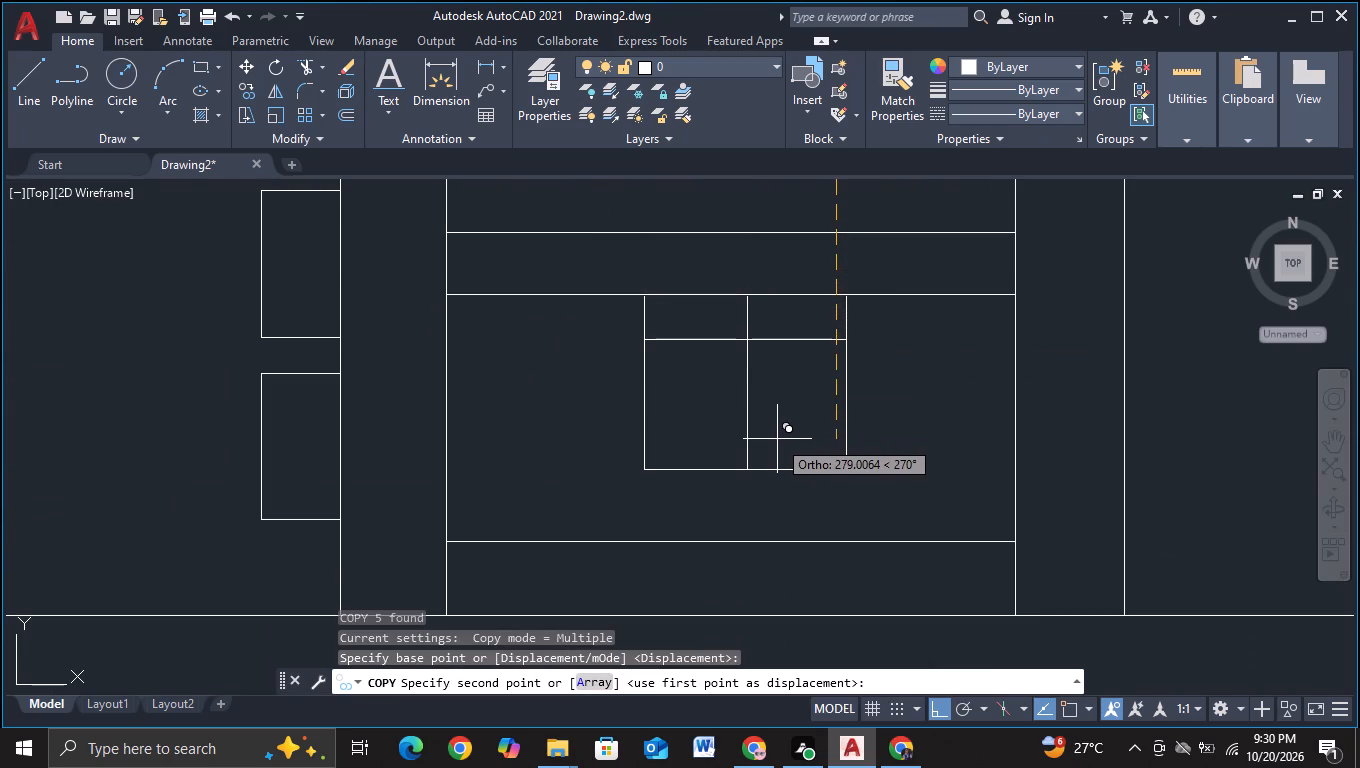
{"action": "left_click", "coordinate": [777, 439]}
{"action": "key", "text": "Escape"}
With object snap on, extend the ground line beyond the outer bay with a horizontal line about 3579 long.
{"action": "scroll", "coordinate": [783, 432], "scroll_direction": "down", "scroll_amount": 2}
{"action": "middle_click_drag", "start_coordinate": [1041, 431], "coordinate": [1045, 453]}
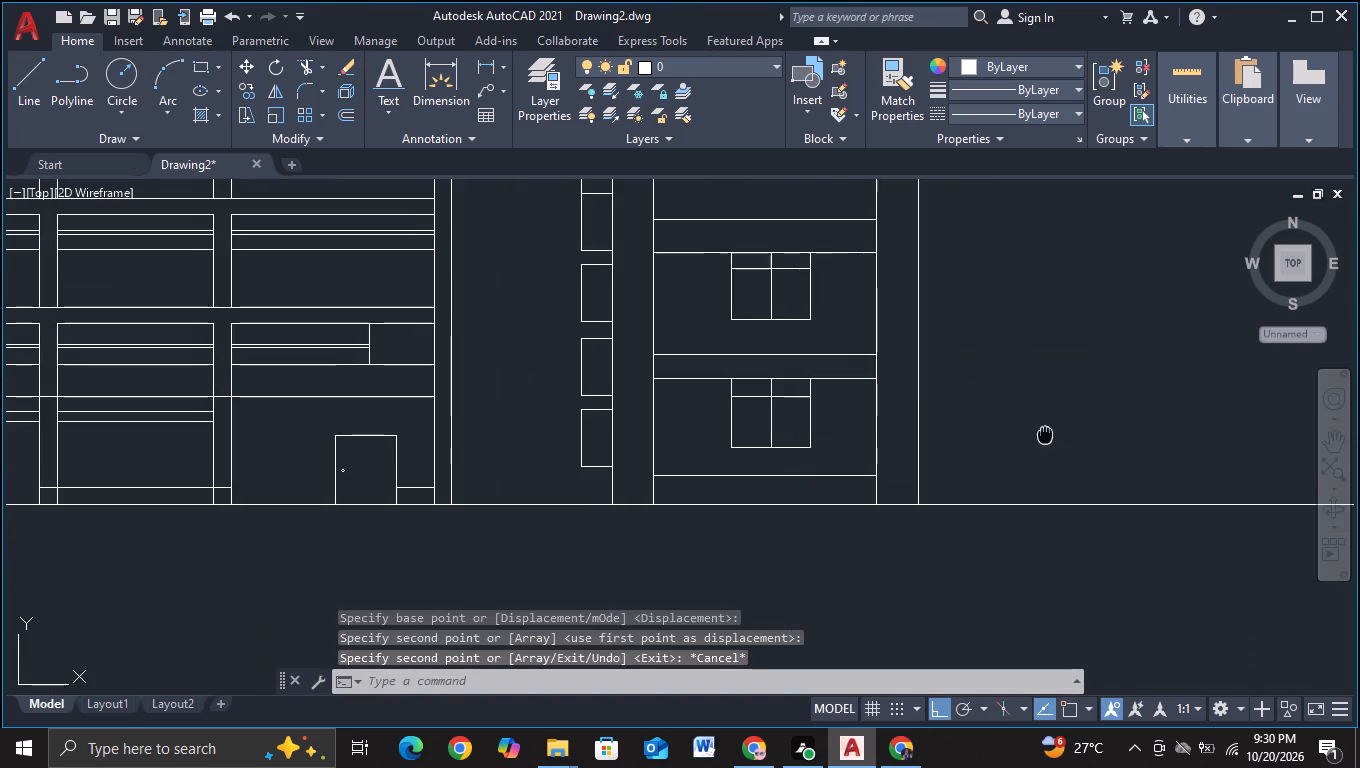
{"action": "middle_click_drag", "start_coordinate": [1045, 453], "coordinate": [1019, 550]}
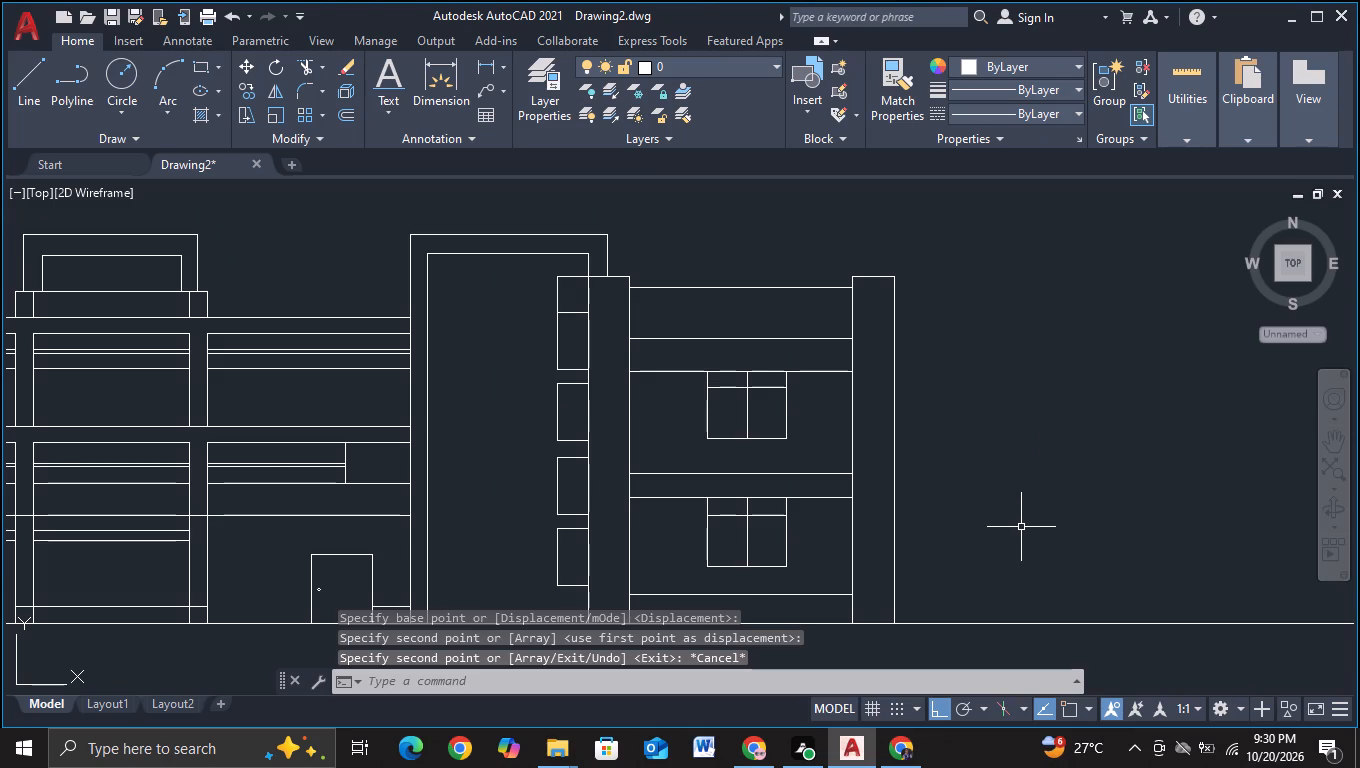
{"action": "scroll", "coordinate": [1023, 526], "scroll_direction": "down", "scroll_amount": 1}
{"action": "middle_click_drag", "start_coordinate": [1023, 525], "coordinate": [996, 419]}
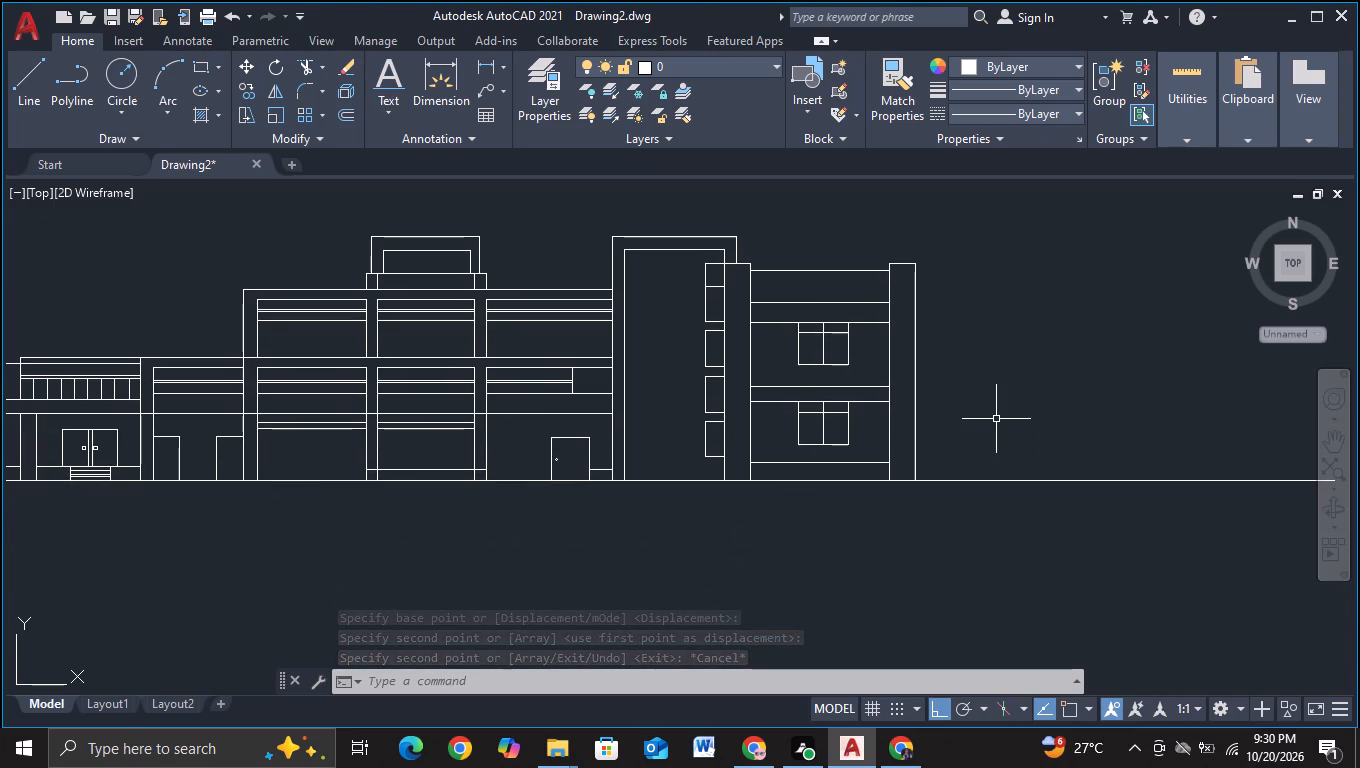
{"action": "middle_click_drag", "start_coordinate": [996, 419], "coordinate": [784, 420]}
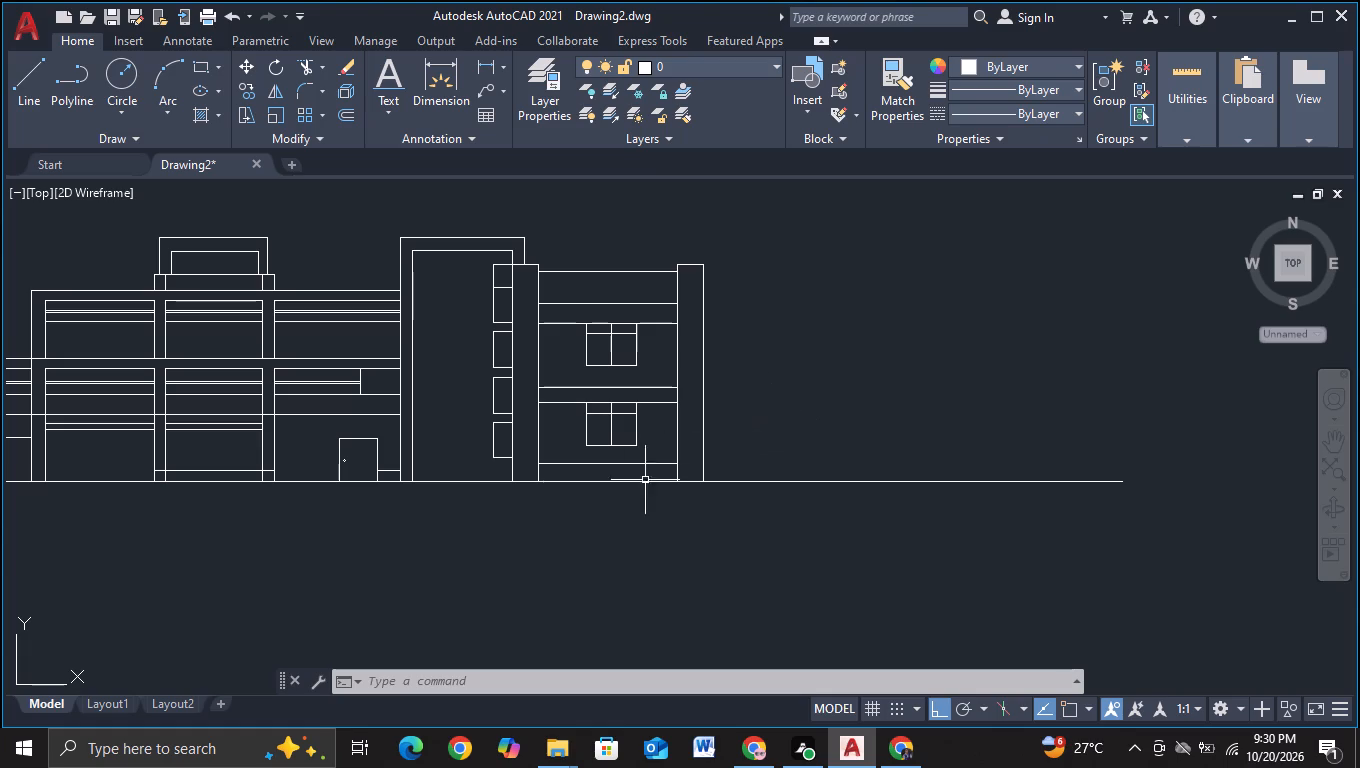
{"action": "left_click", "coordinate": [11, 106]}
{"action": "scroll", "coordinate": [749, 349], "scroll_direction": "down", "scroll_amount": 2}
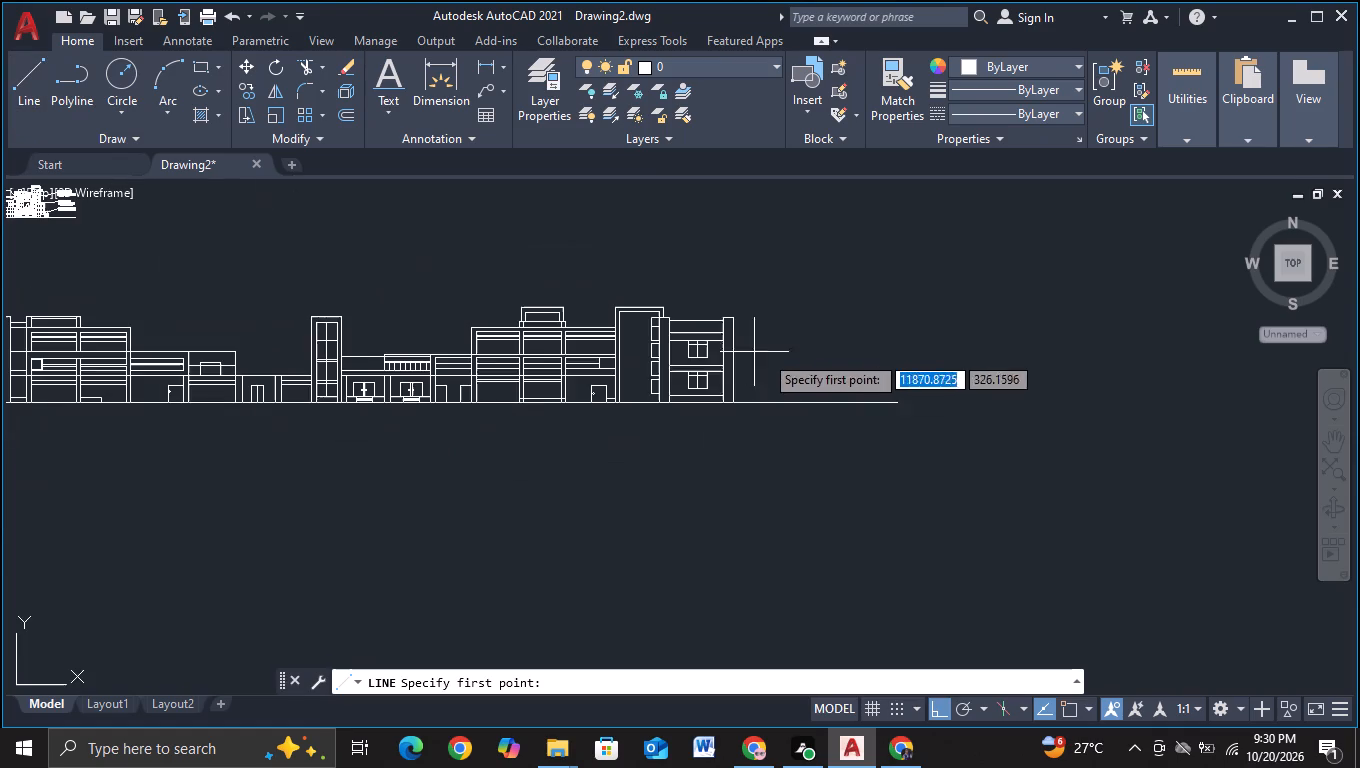
{"action": "middle_click_drag", "start_coordinate": [858, 381], "coordinate": [781, 385]}
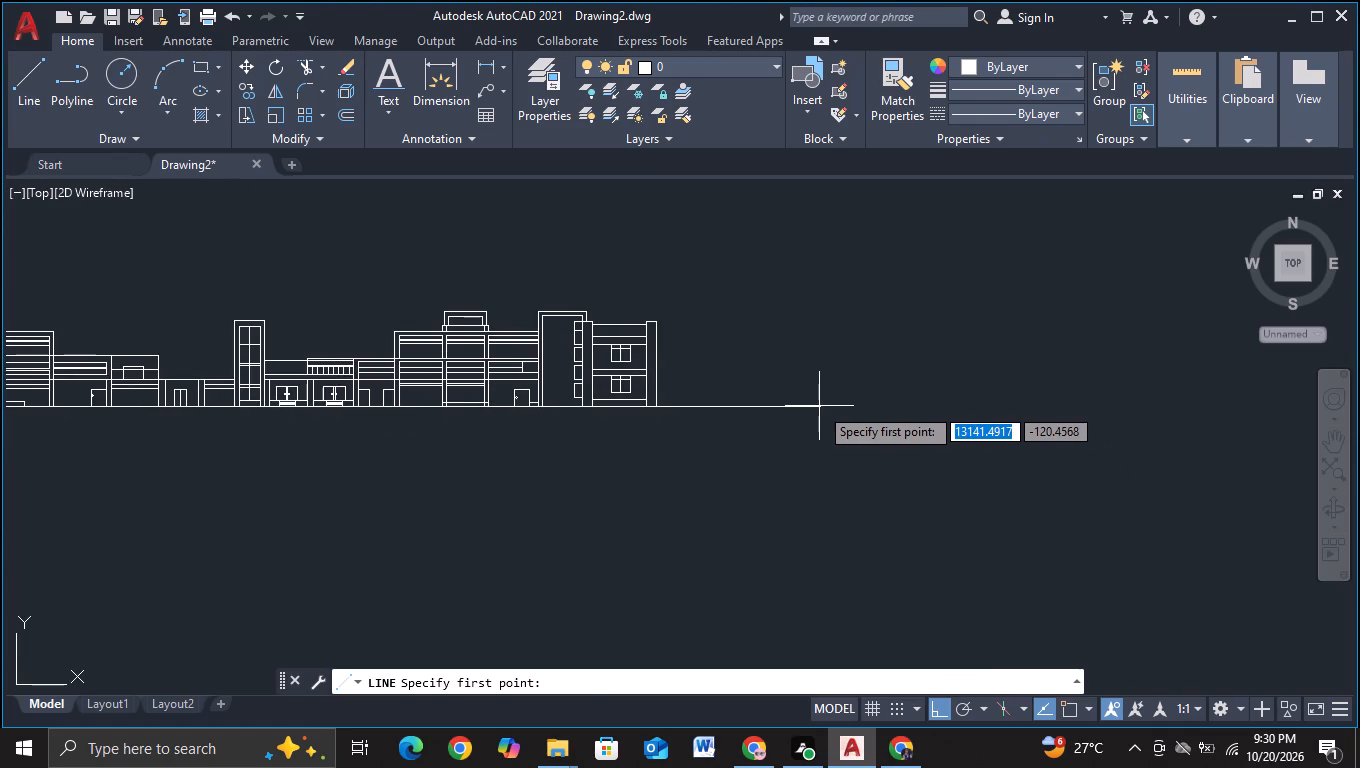
{"action": "key", "text": "F3"}
{"action": "left_click", "coordinate": [819, 406]}
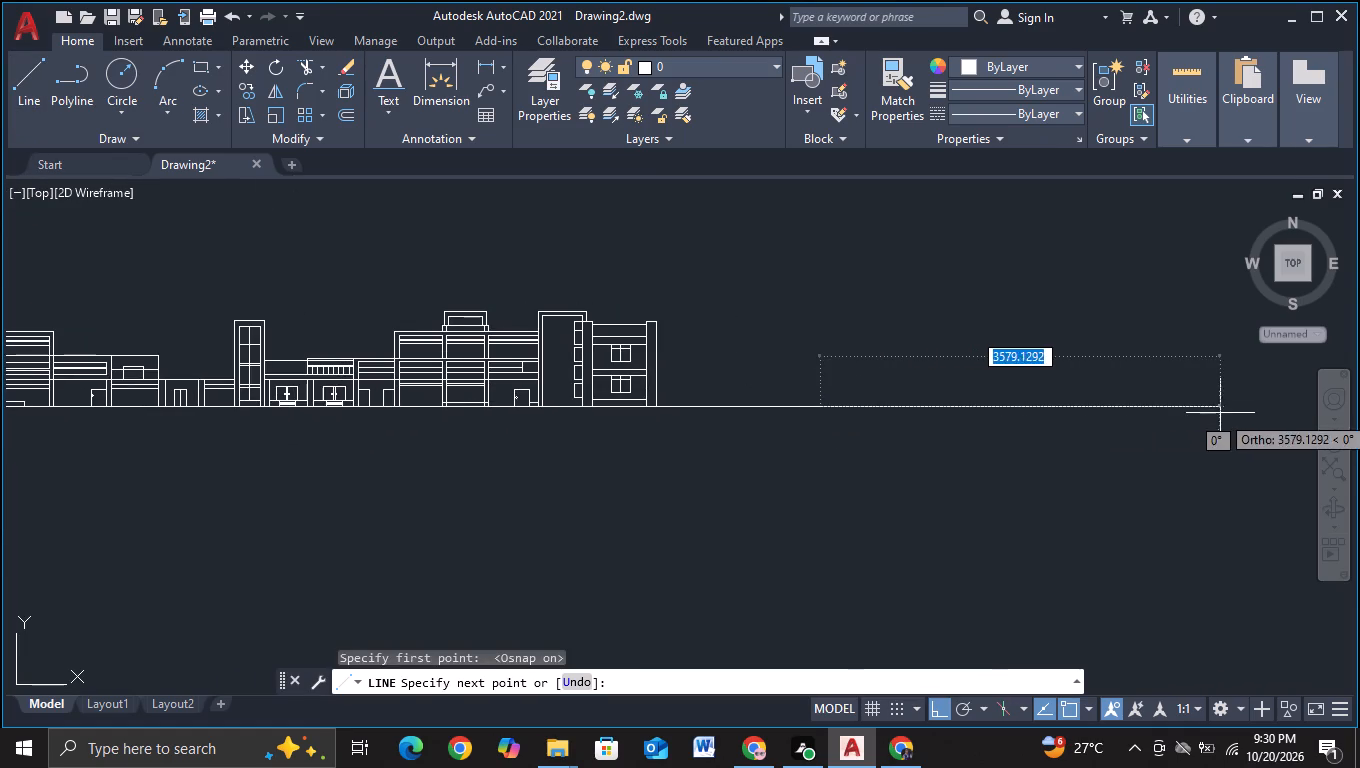
{"action": "left_click", "coordinate": [1220, 413]}
{"action": "key", "text": "Escape"}
Review the elevation from the extended ground line back to the stepped wing at the opposite end.
{"action": "scroll", "coordinate": [992, 510], "scroll_direction": "down", "scroll_amount": 3}
{"action": "middle_click_drag", "start_coordinate": [819, 533], "coordinate": [1028, 500]}
{"action": "scroll", "coordinate": [1023, 497], "scroll_direction": "up", "scroll_amount": 2}
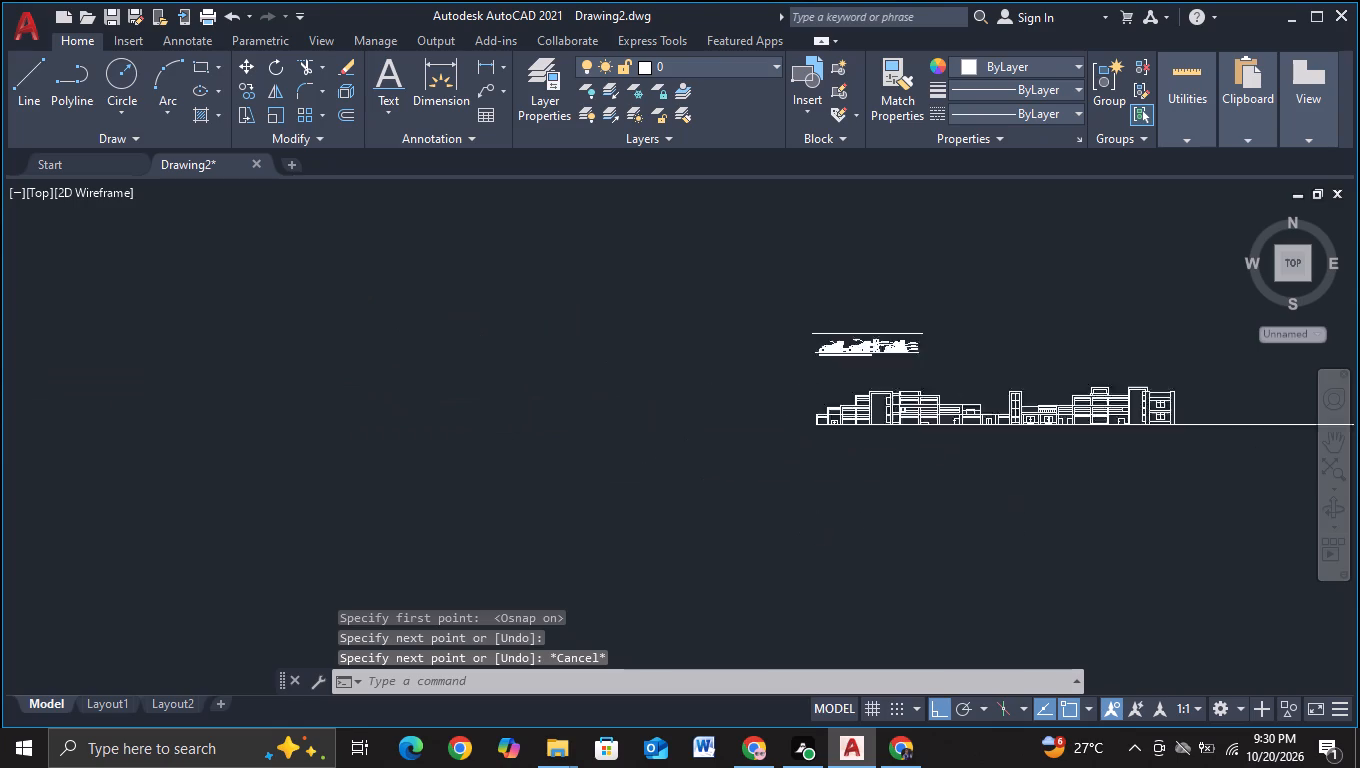
{"action": "scroll", "coordinate": [957, 504], "scroll_direction": "up", "scroll_amount": 1}
{"action": "middle_click_drag", "start_coordinate": [768, 471], "coordinate": [770, 526]}
{"action": "scroll", "coordinate": [765, 509], "scroll_direction": "up", "scroll_amount": 1}
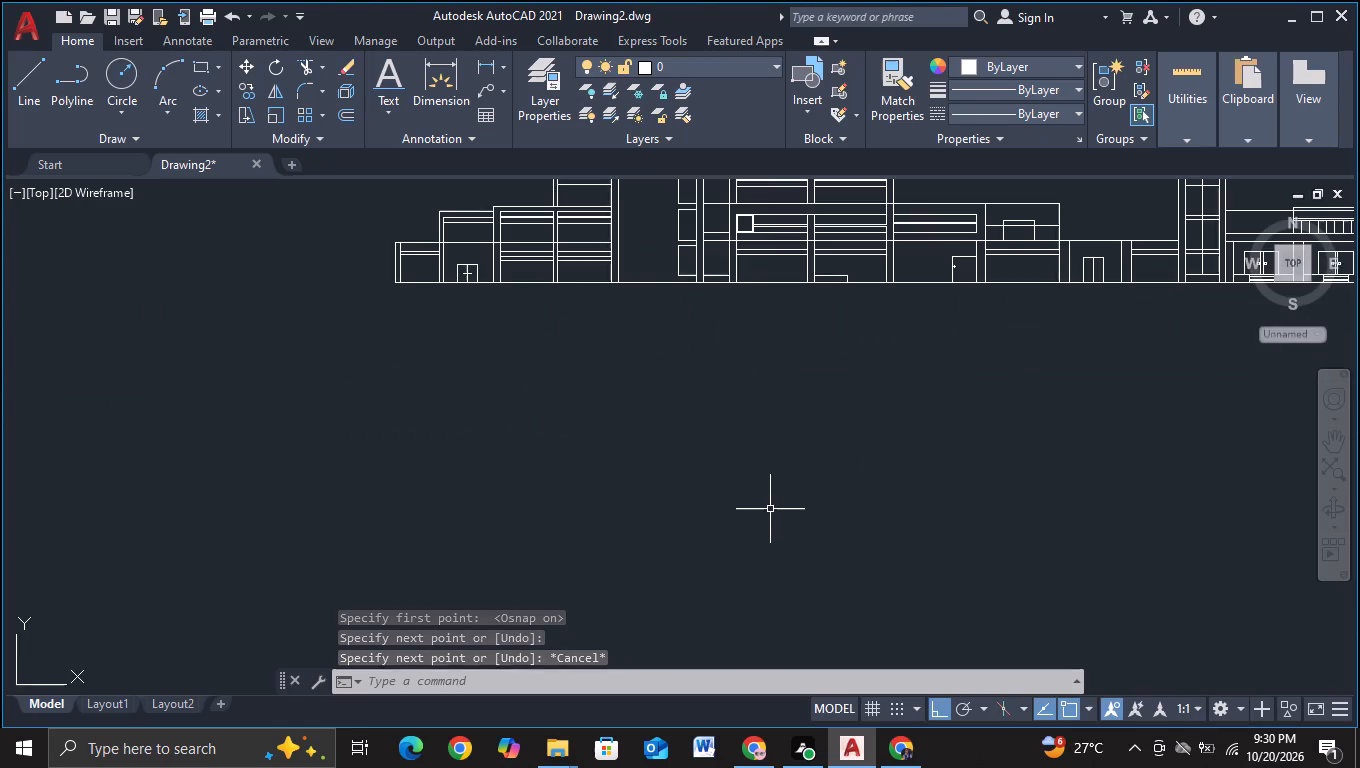
{"action": "middle_click_drag", "start_coordinate": [772, 509], "coordinate": [757, 608]}
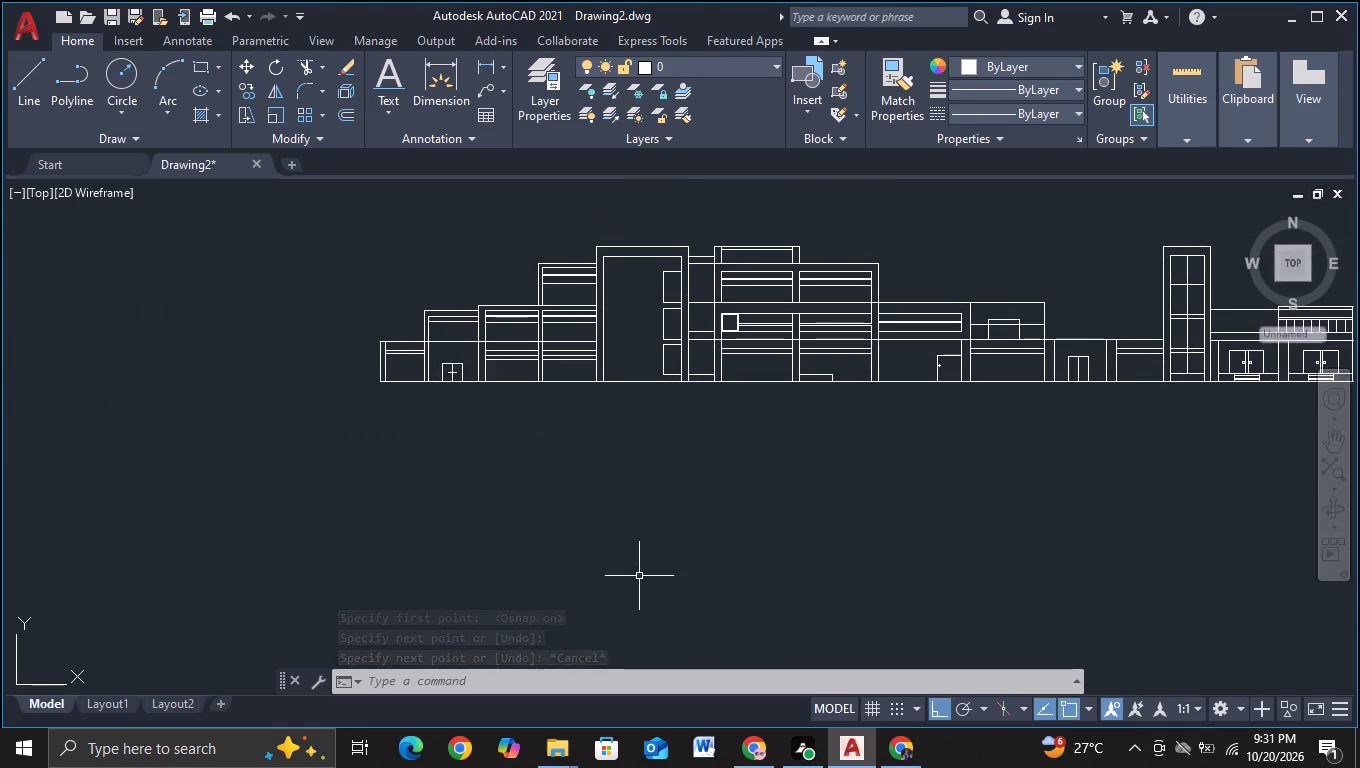
{"action": "middle_click_drag", "start_coordinate": [784, 565], "coordinate": [668, 560]}
{"action": "scroll", "coordinate": [804, 517], "scroll_direction": "down", "scroll_amount": 1}
{"action": "middle_click_drag", "start_coordinate": [918, 538], "coordinate": [843, 531]}
{"action": "scroll", "coordinate": [647, 518], "scroll_direction": "up", "scroll_amount": 1}
{"action": "middle_click_drag", "start_coordinate": [585, 514], "coordinate": [751, 605]}
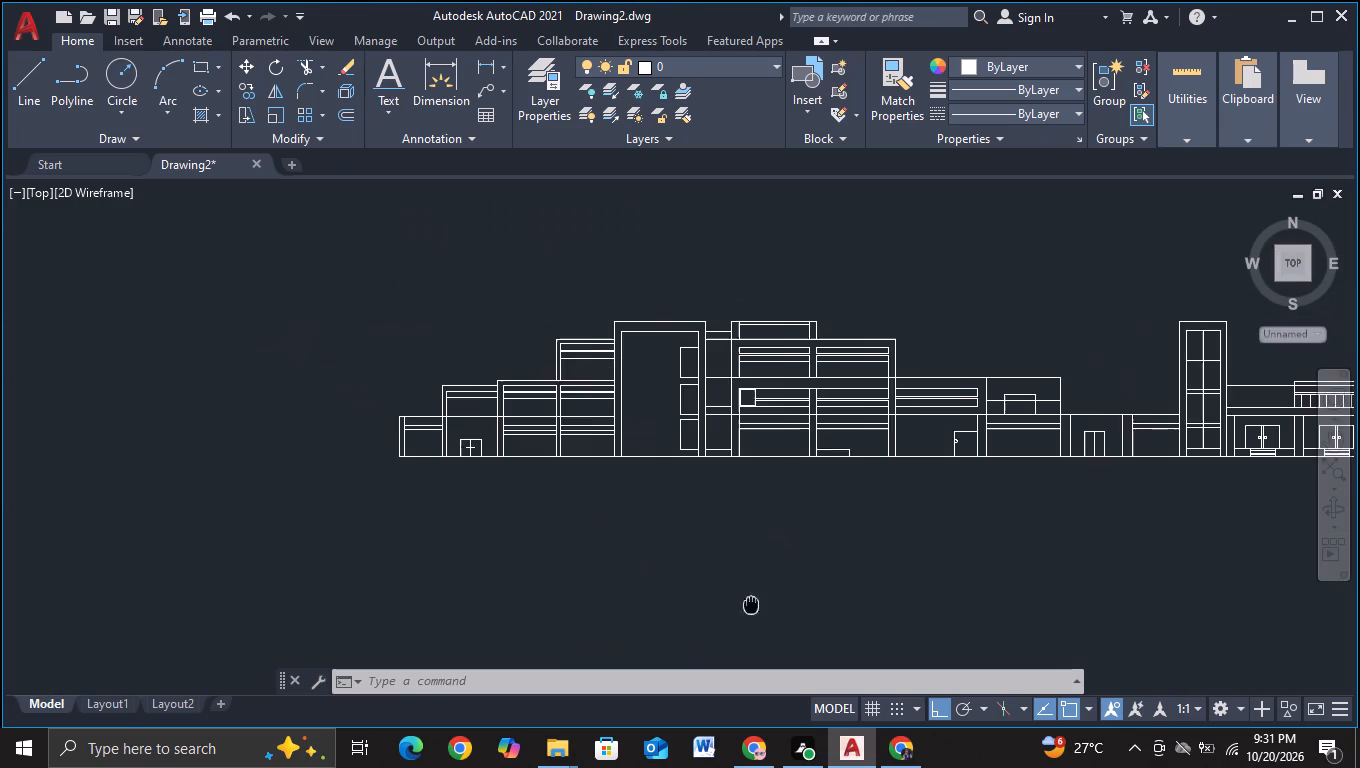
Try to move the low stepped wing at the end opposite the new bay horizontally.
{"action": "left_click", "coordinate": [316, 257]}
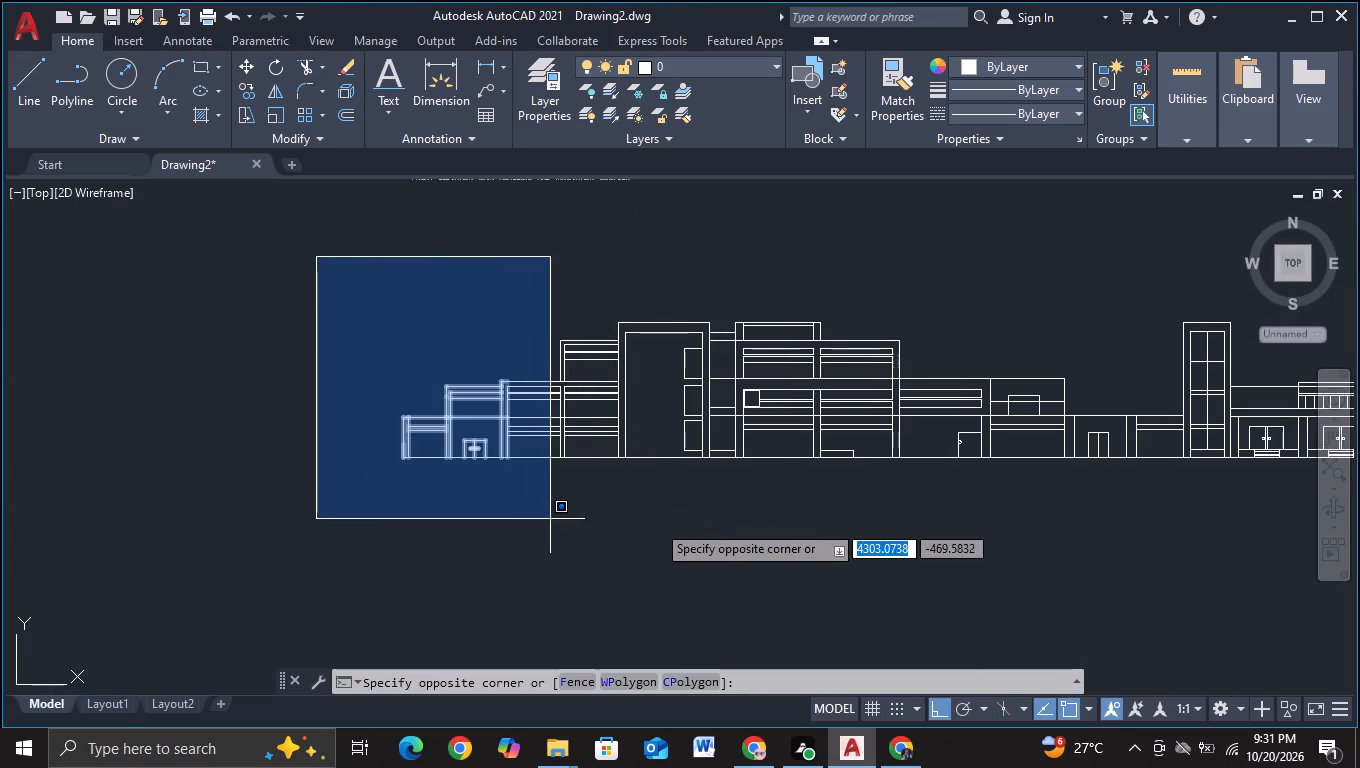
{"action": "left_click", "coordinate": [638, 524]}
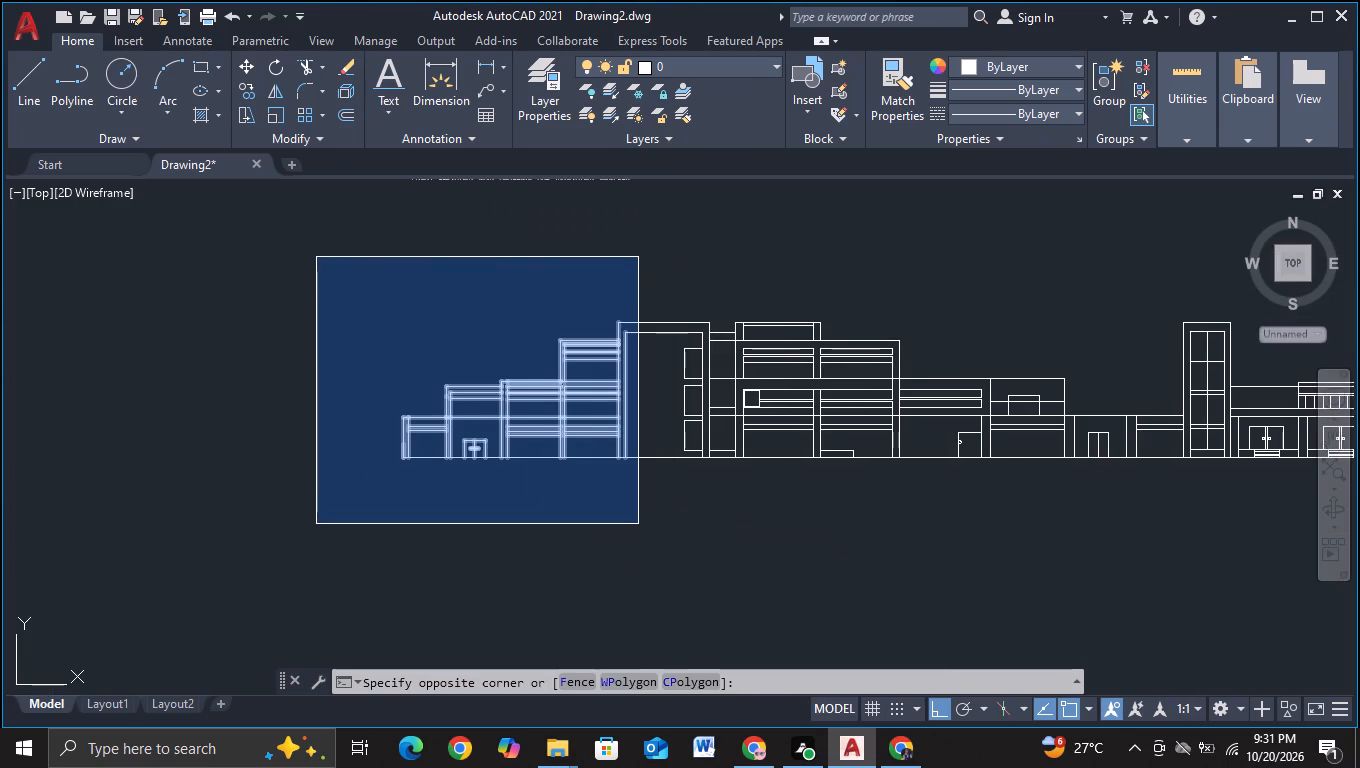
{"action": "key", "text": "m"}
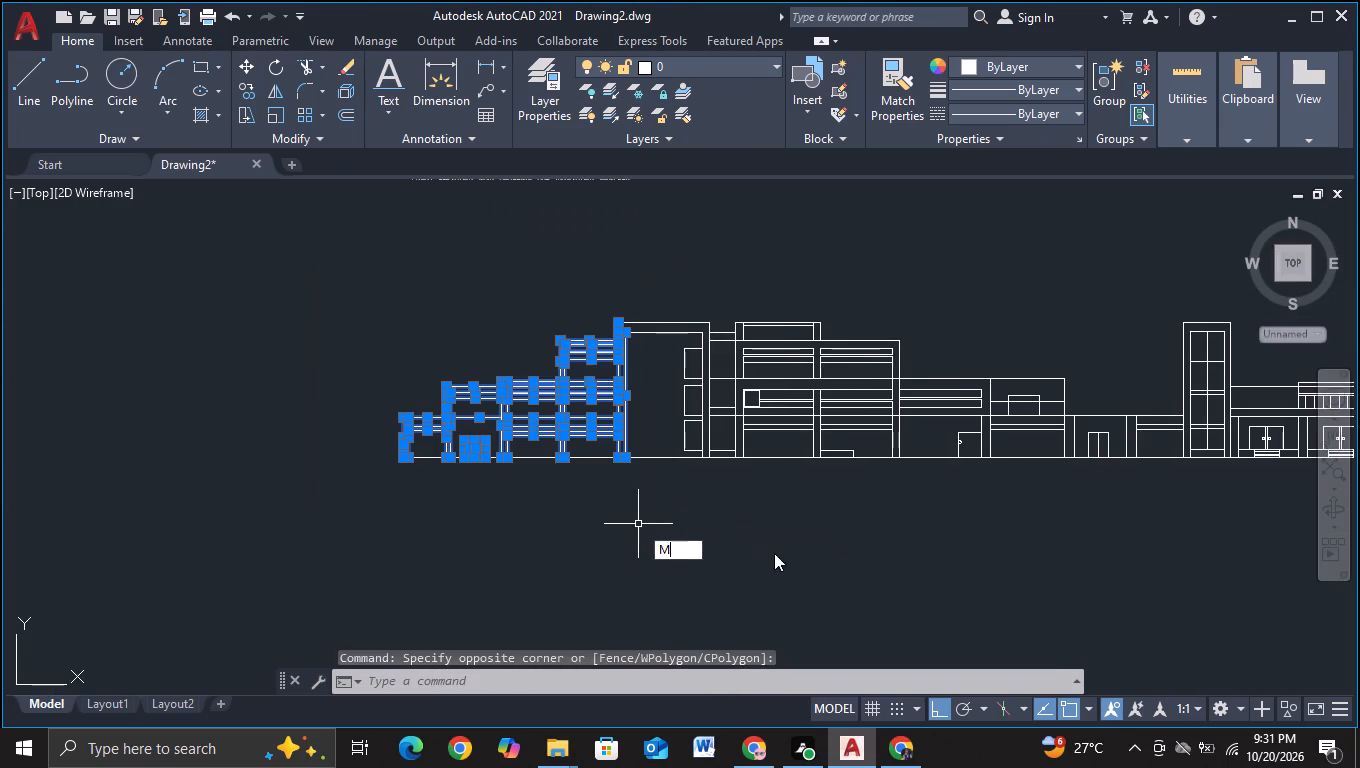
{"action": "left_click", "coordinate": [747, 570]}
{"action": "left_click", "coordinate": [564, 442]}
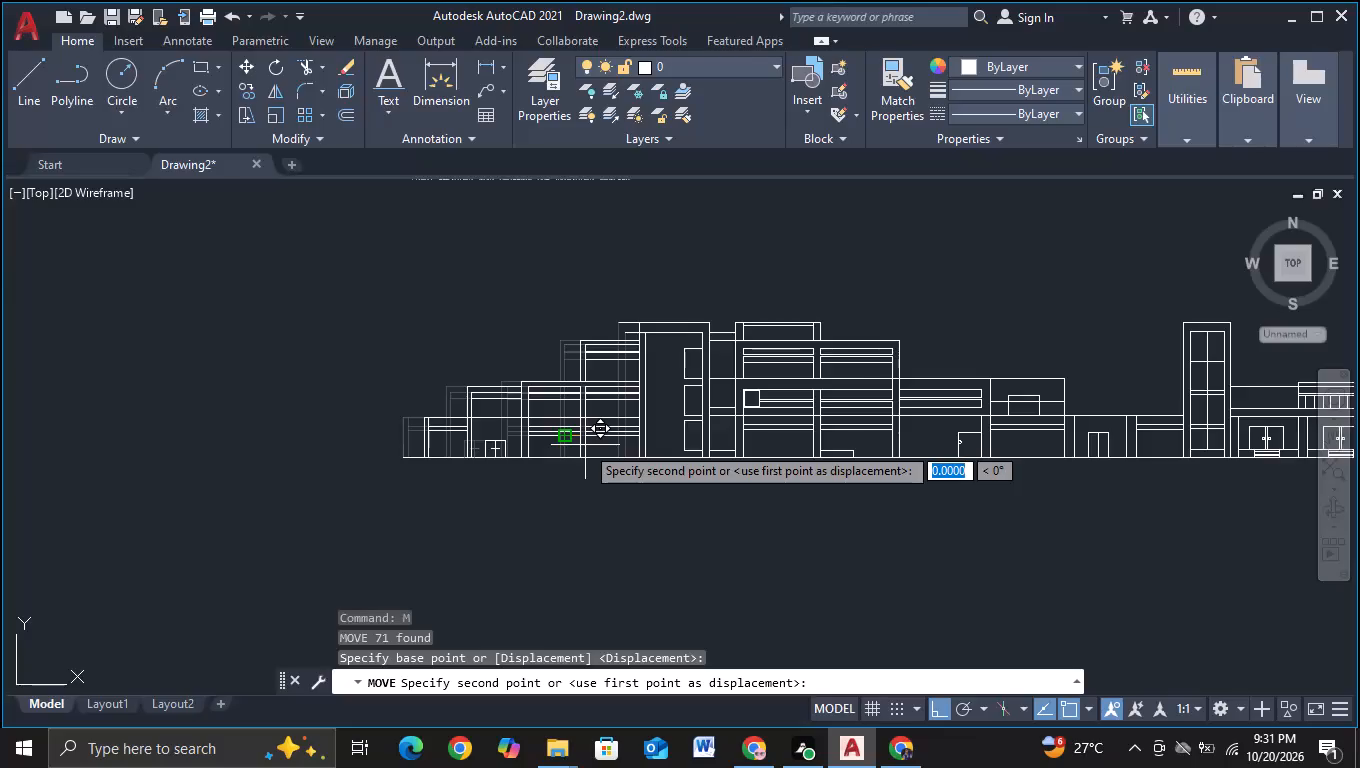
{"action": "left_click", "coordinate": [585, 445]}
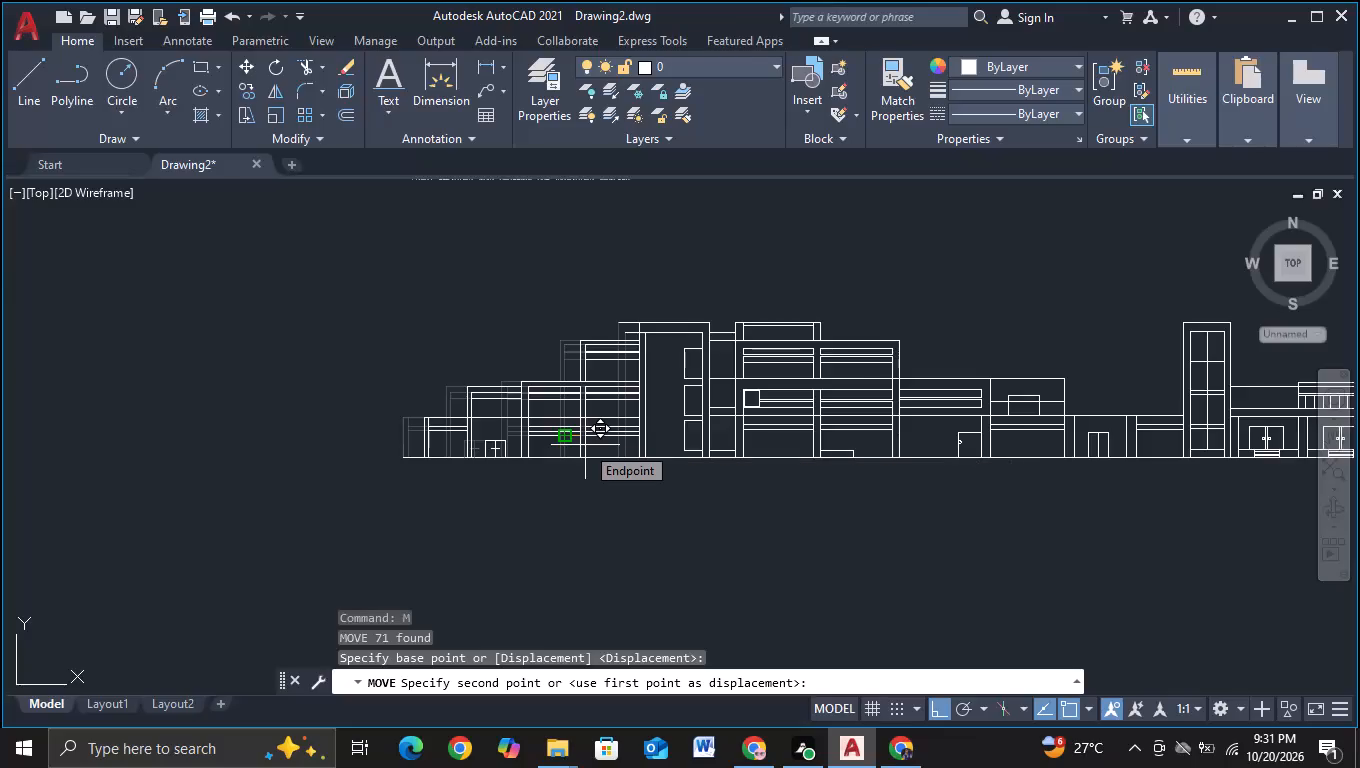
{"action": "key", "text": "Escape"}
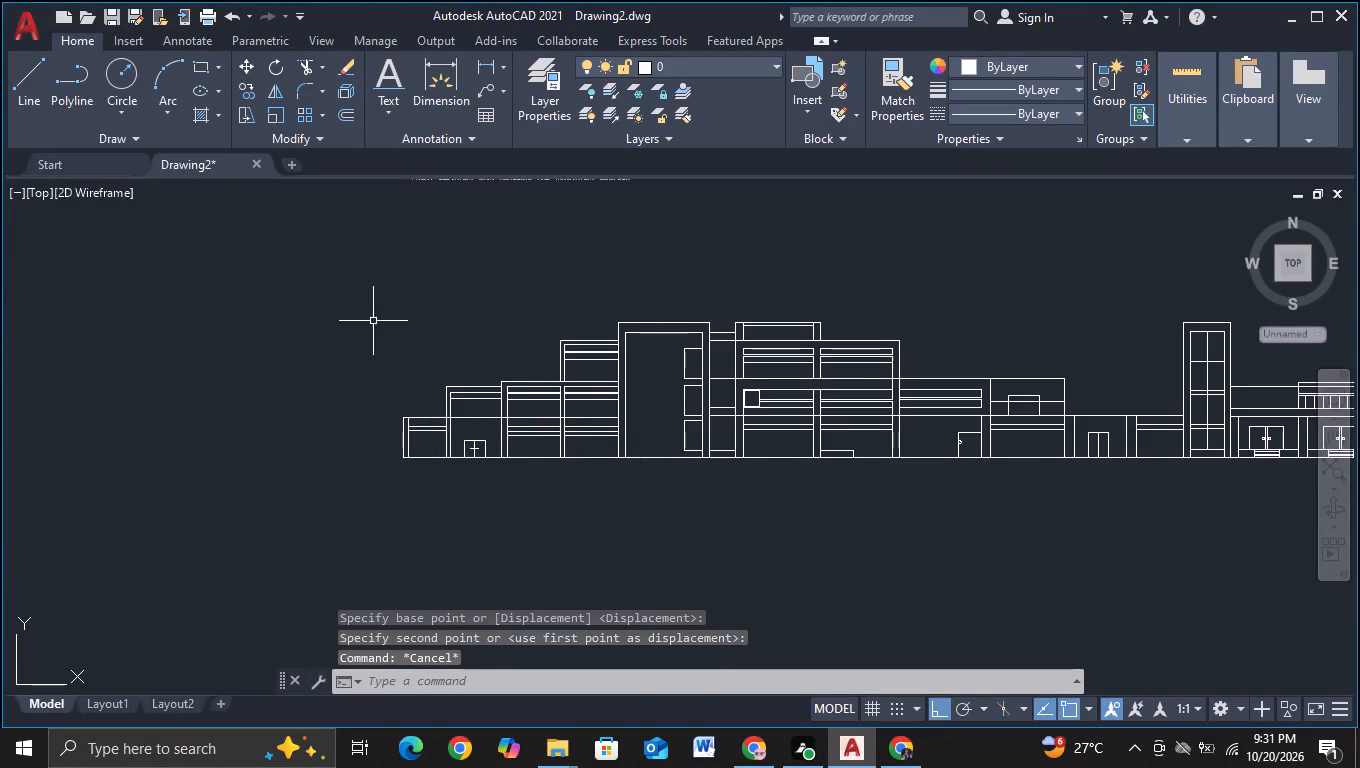
With object snap off, move the whole stepped end wing about 146 horizontally towards the taller block beside it.
{"action": "left_click_drag", "start_coordinate": [373, 320], "coordinate": [371, 338]}
{"action": "left_click", "coordinate": [629, 543]}
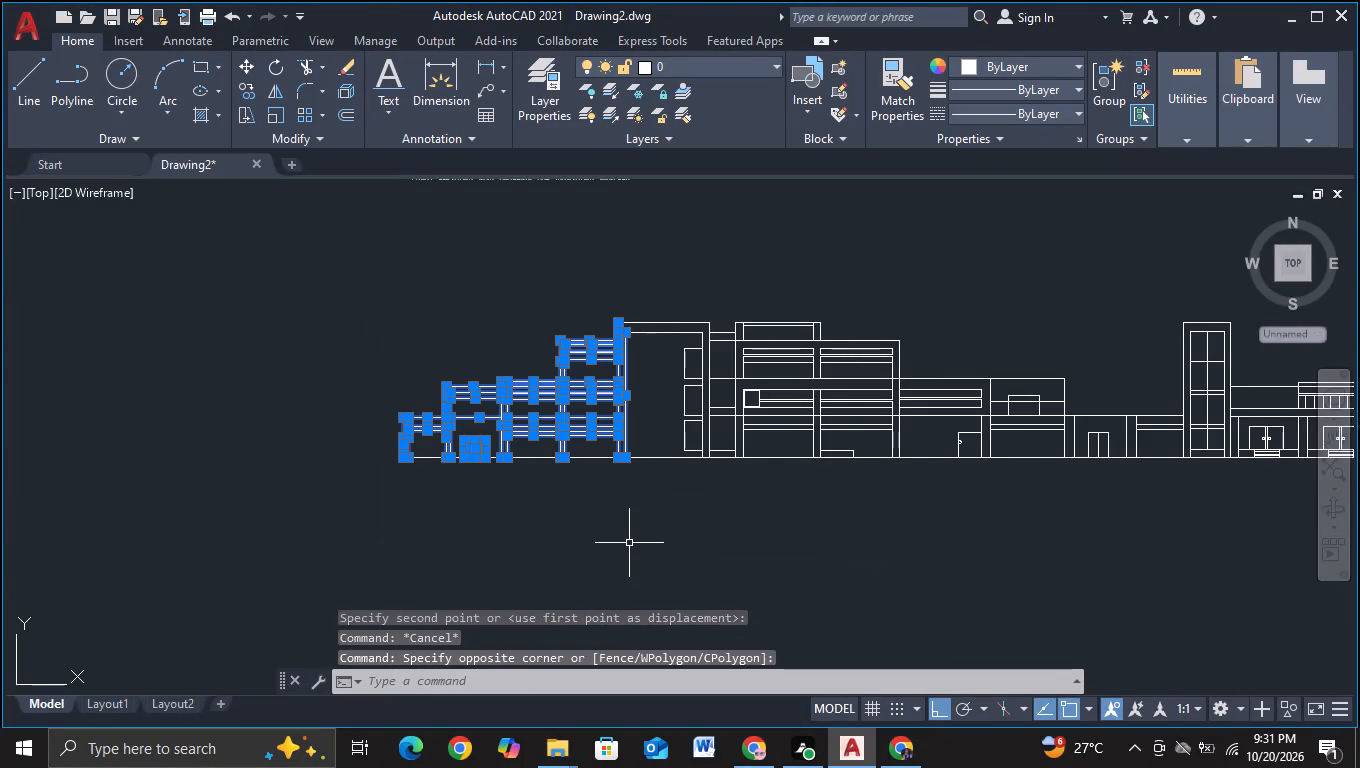
{"action": "key", "text": "m"}
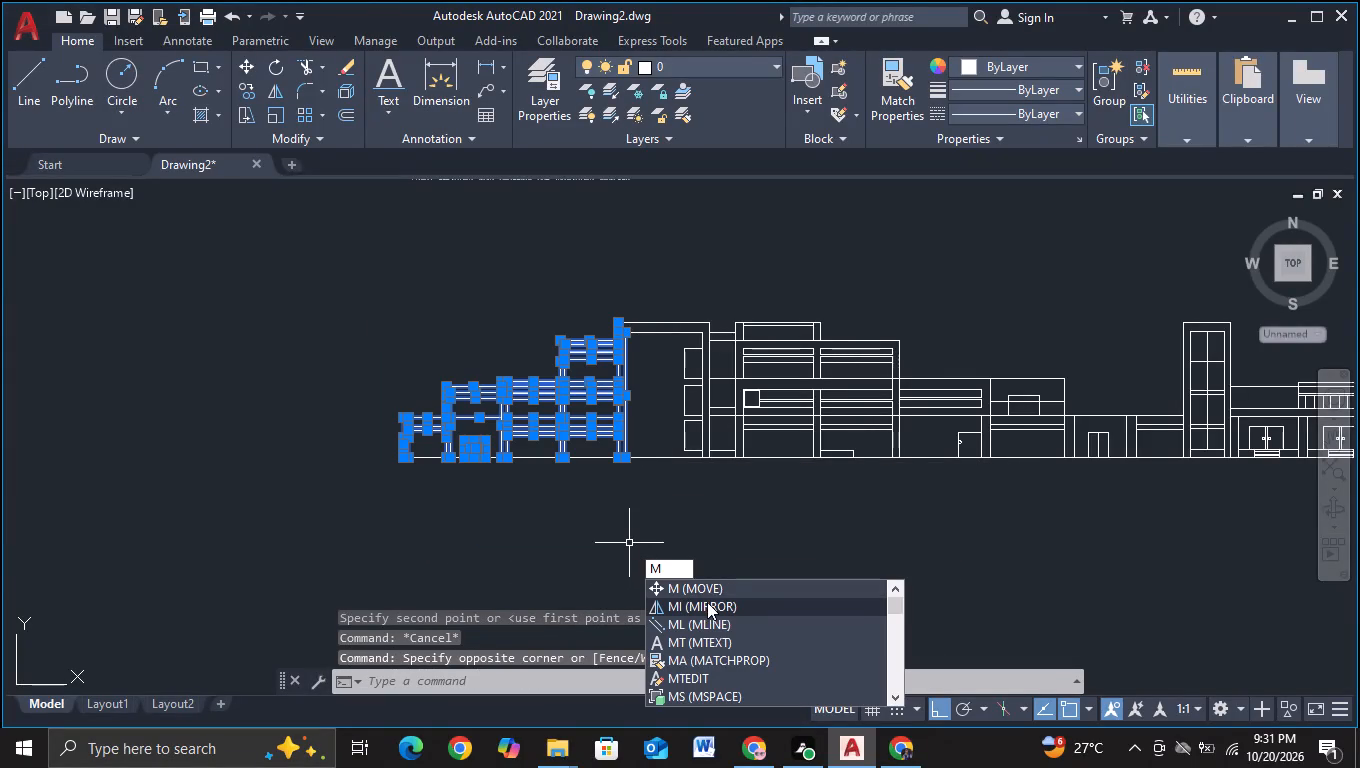
{"action": "left_click", "coordinate": [705, 587]}
{"action": "left_click", "coordinate": [566, 449]}
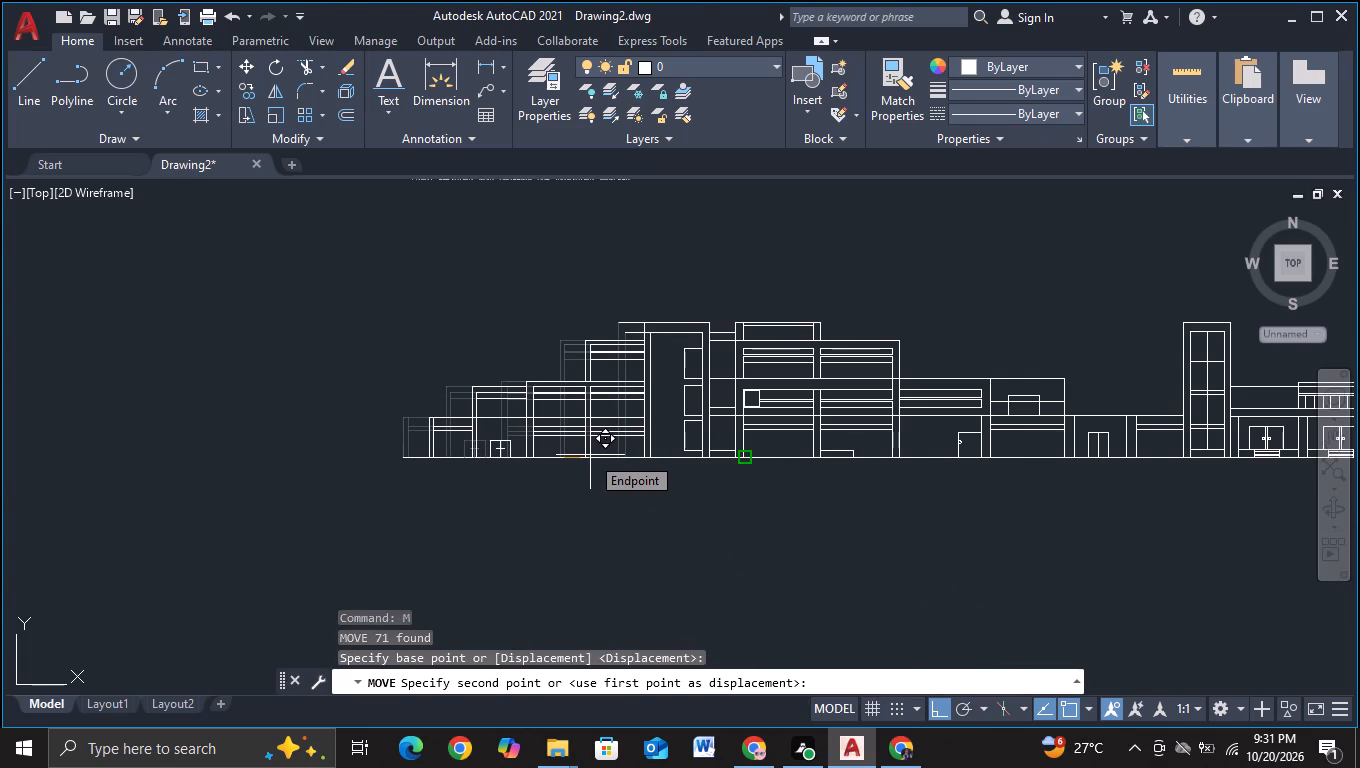
{"action": "key", "text": "F3"}
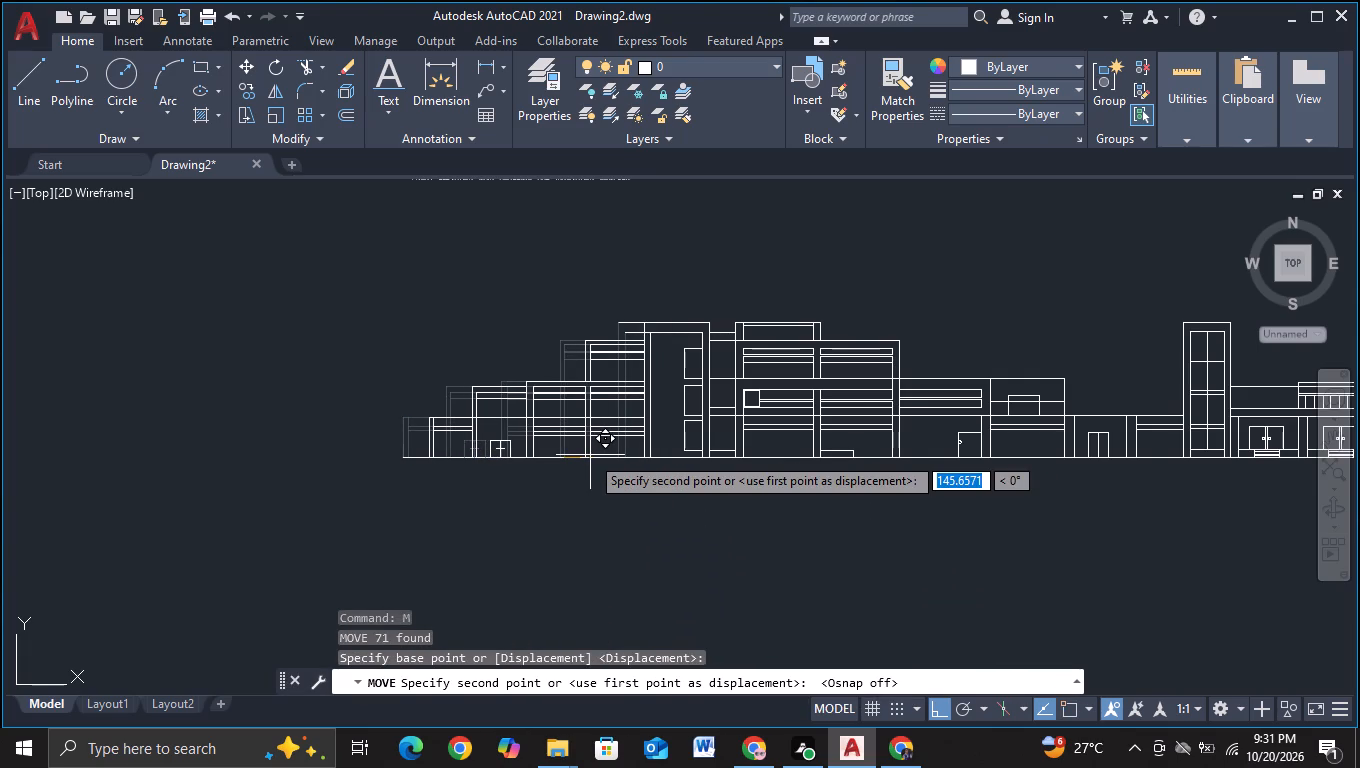
{"action": "left_click", "coordinate": [590, 455]}
{"action": "key", "text": "Escape"}
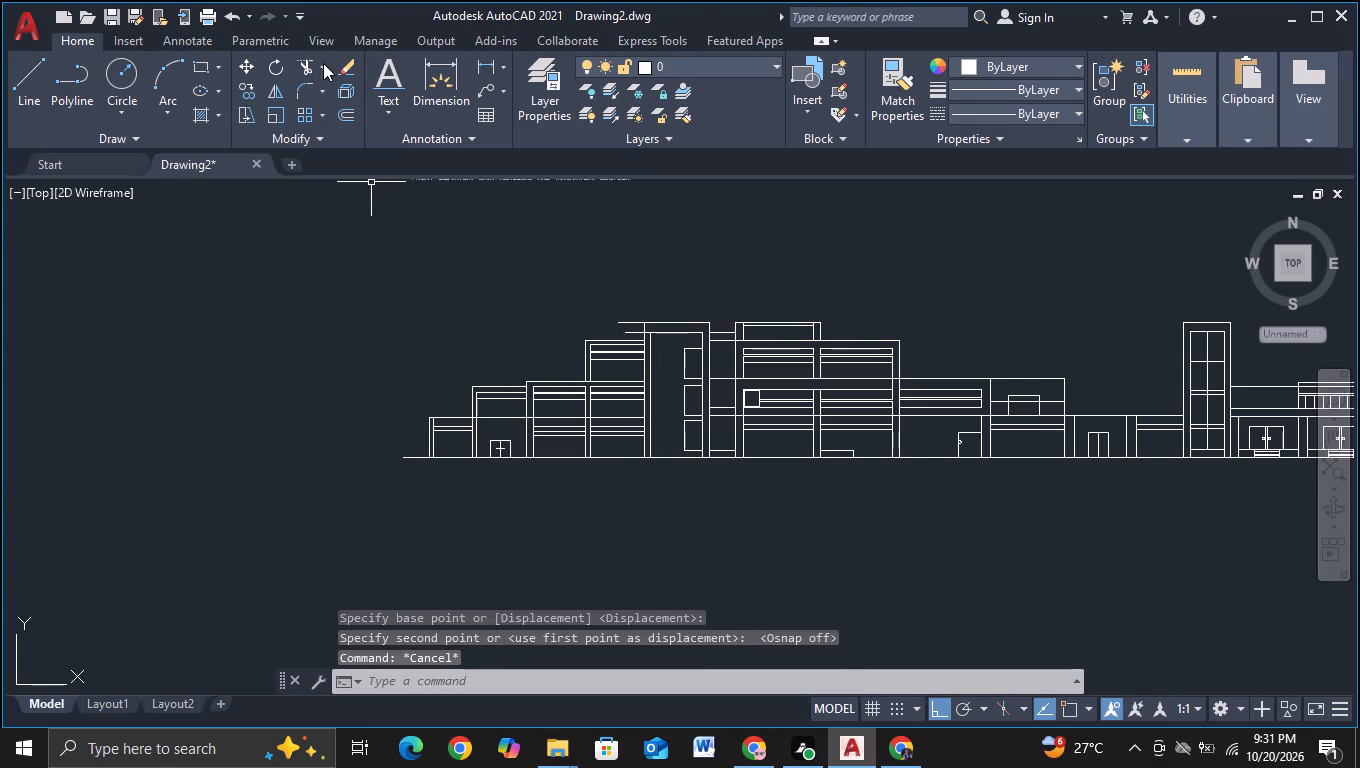
Trim the taller block's two roof lines where they overhang or cross the moved wing's edge wall.
{"action": "left_click", "coordinate": [306, 69]}
{"action": "scroll", "coordinate": [597, 273], "scroll_direction": "up", "scroll_amount": 2}
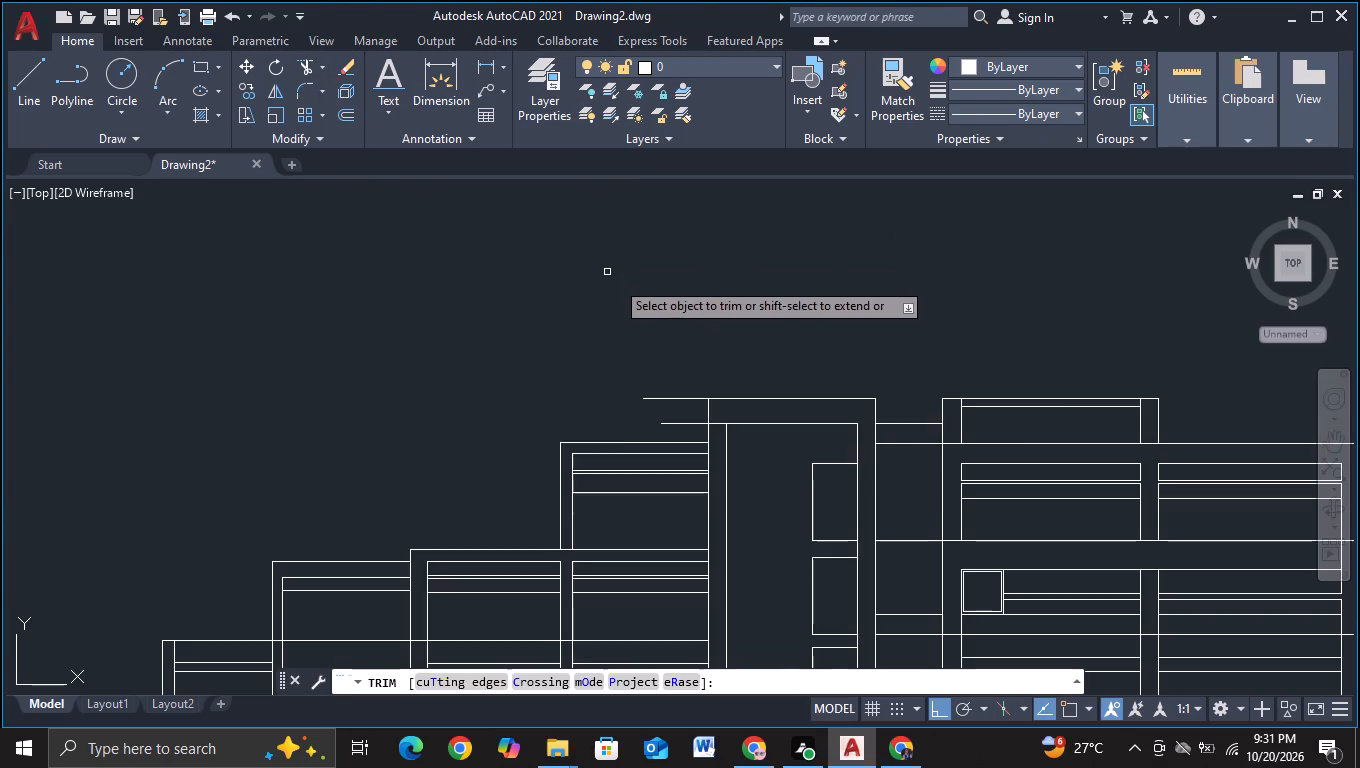
{"action": "left_click", "coordinate": [686, 433]}
{"action": "left_click", "coordinate": [681, 365]}
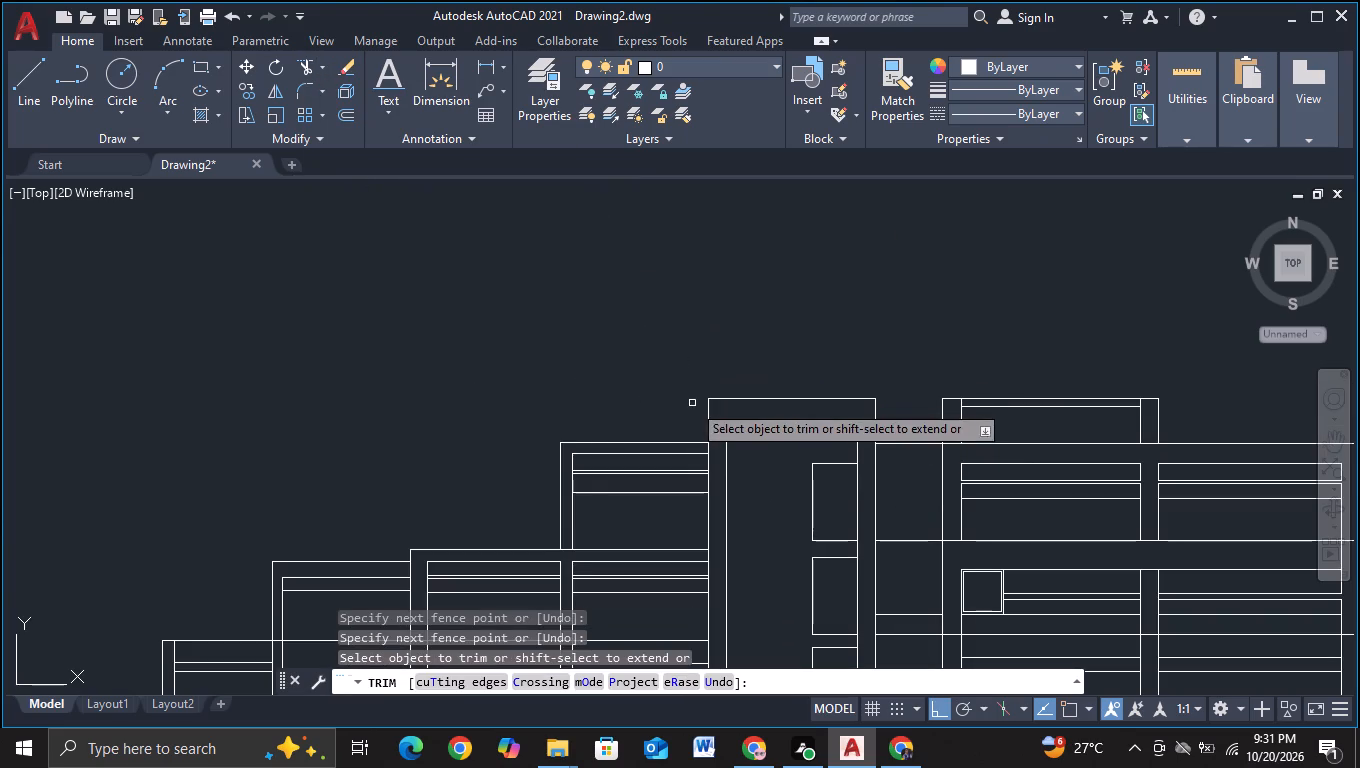
{"action": "left_click", "coordinate": [720, 426]}
{"action": "scroll", "coordinate": [785, 323], "scroll_direction": "down", "scroll_amount": 2}
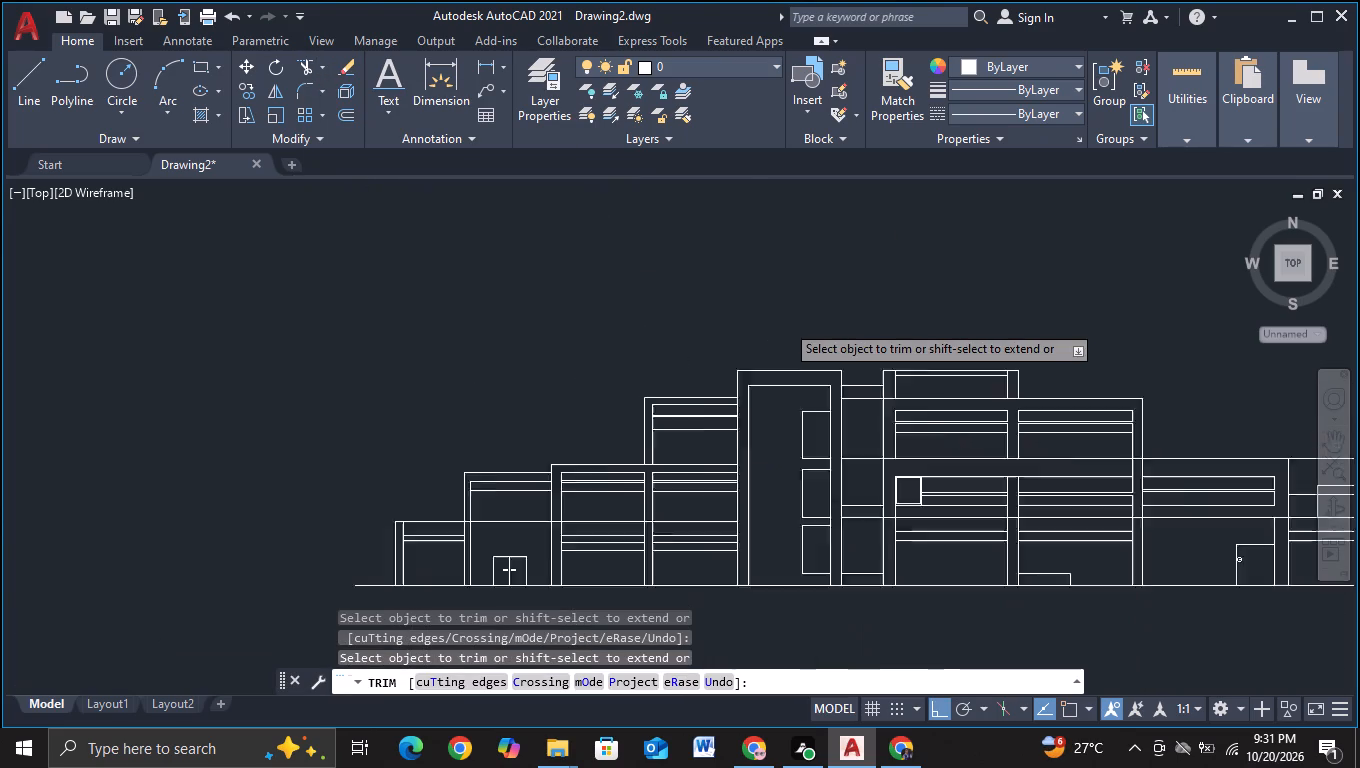
{"action": "key", "text": "Escape"}
Review the whole elevation from the stepped end wing to the extended ground line.
{"action": "middle_click_drag", "start_coordinate": [924, 314], "coordinate": [552, 328]}
{"action": "scroll", "coordinate": [632, 328], "scroll_direction": "down", "scroll_amount": 1}
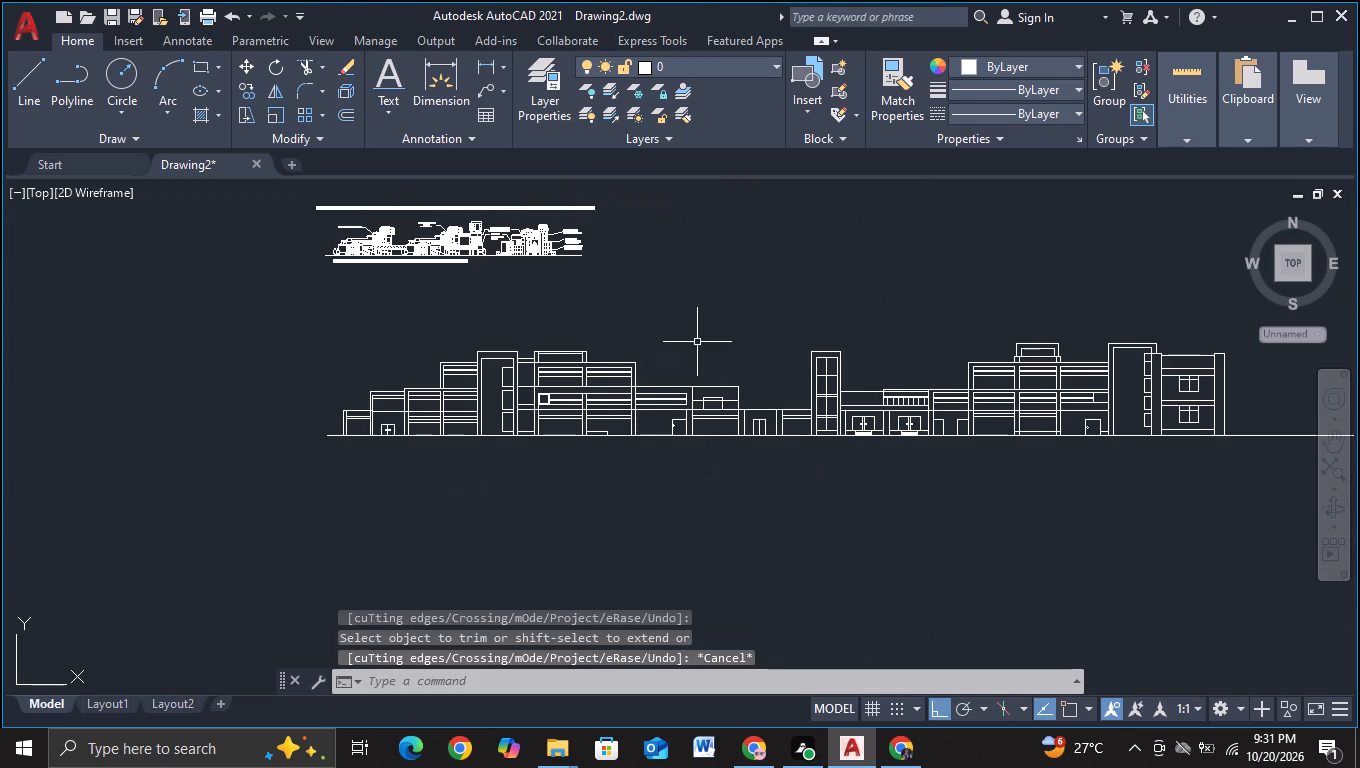
{"action": "middle_click_drag", "start_coordinate": [709, 339], "coordinate": [589, 329]}
{"action": "scroll", "coordinate": [656, 329], "scroll_direction": "down", "scroll_amount": 1}
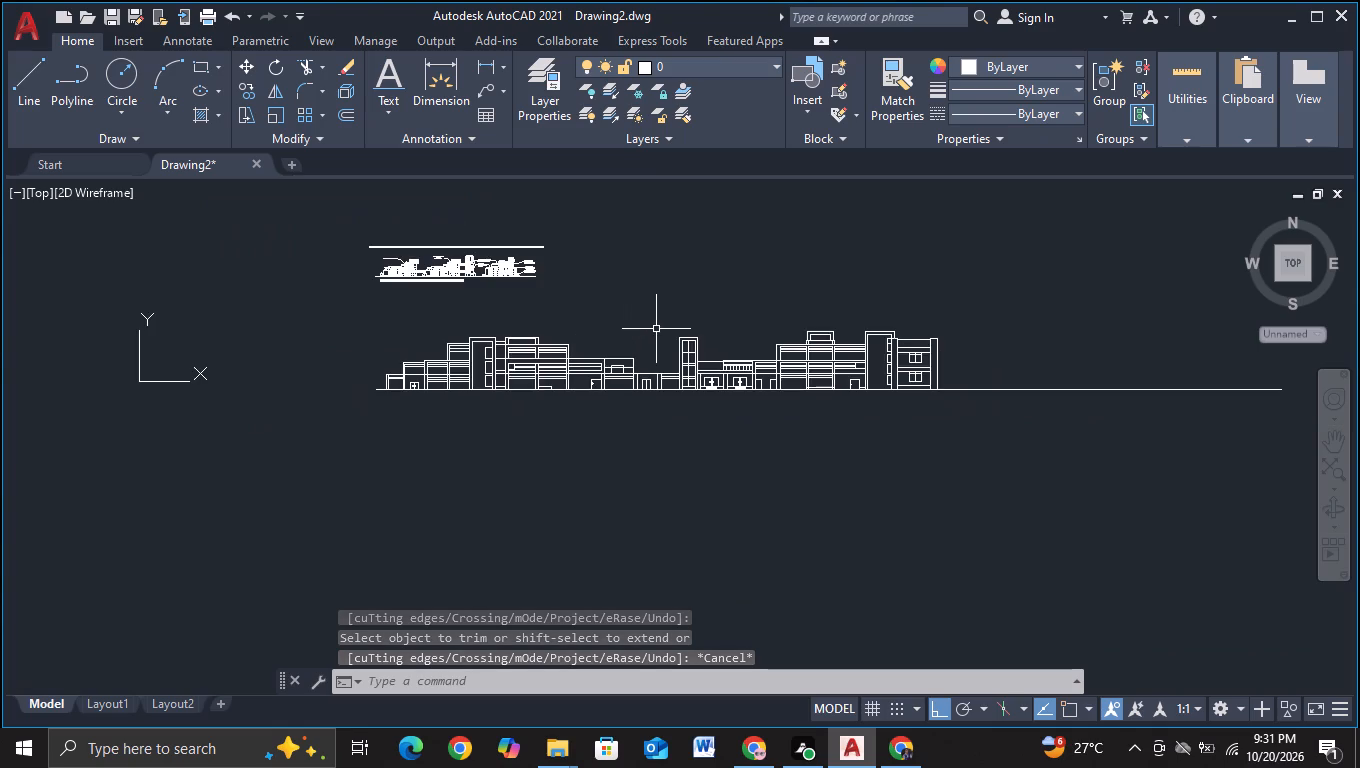
{"action": "scroll", "coordinate": [699, 476], "scroll_direction": "up", "scroll_amount": 1}
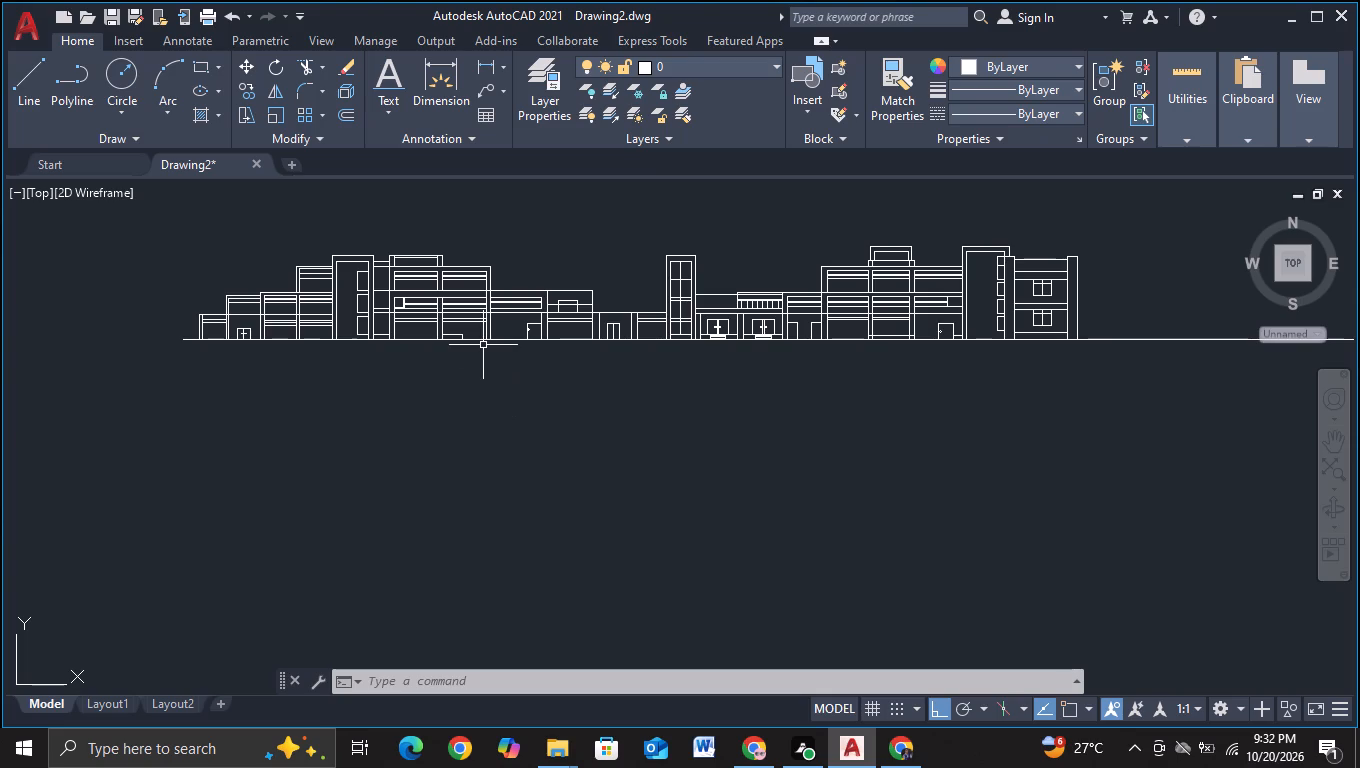
{"action": "key", "text": "Escape"}
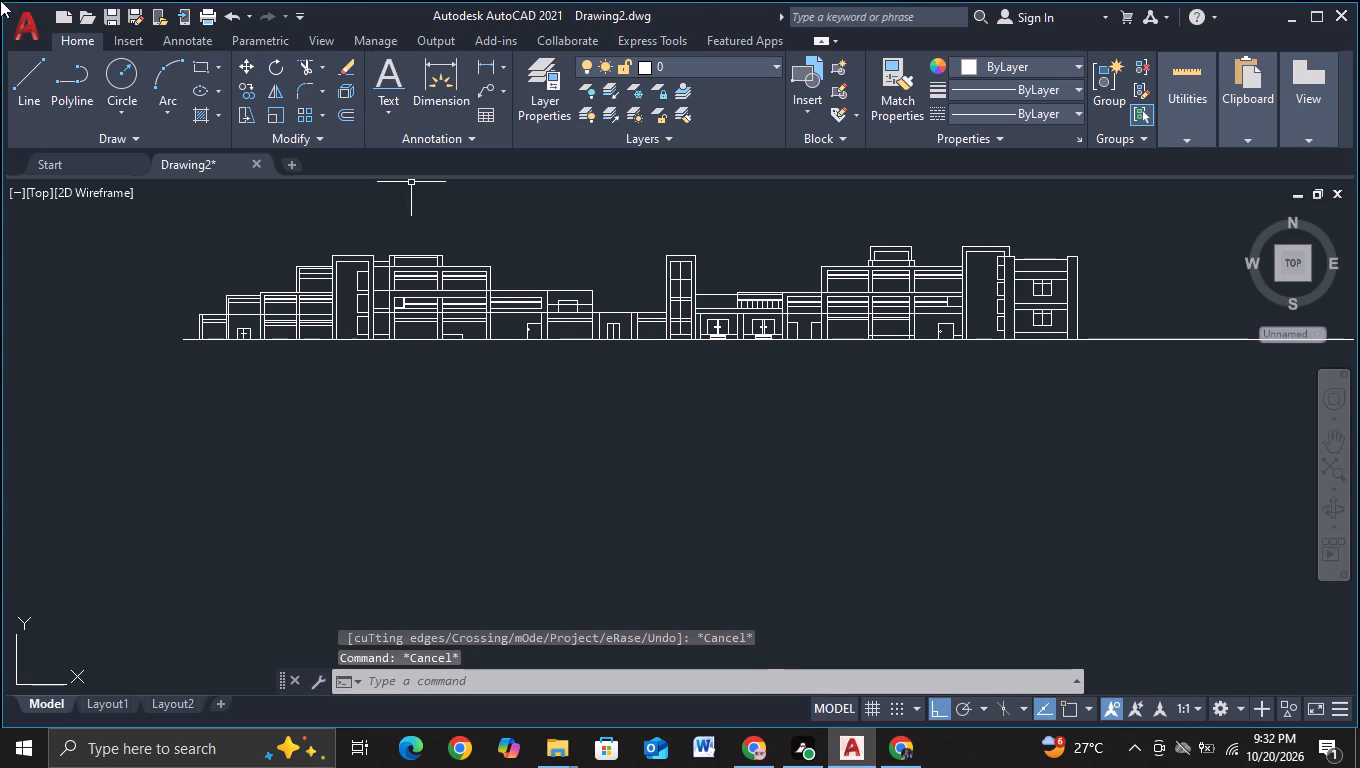
With object snap on, draw a horizontal line about 1100 long from the upper-storey window band's corner towards the glazed tower.
{"action": "left_click", "coordinate": [2, 88]}
{"action": "left_click", "coordinate": [15, 95]}
{"action": "scroll", "coordinate": [275, 360], "scroll_direction": "up", "scroll_amount": 1}
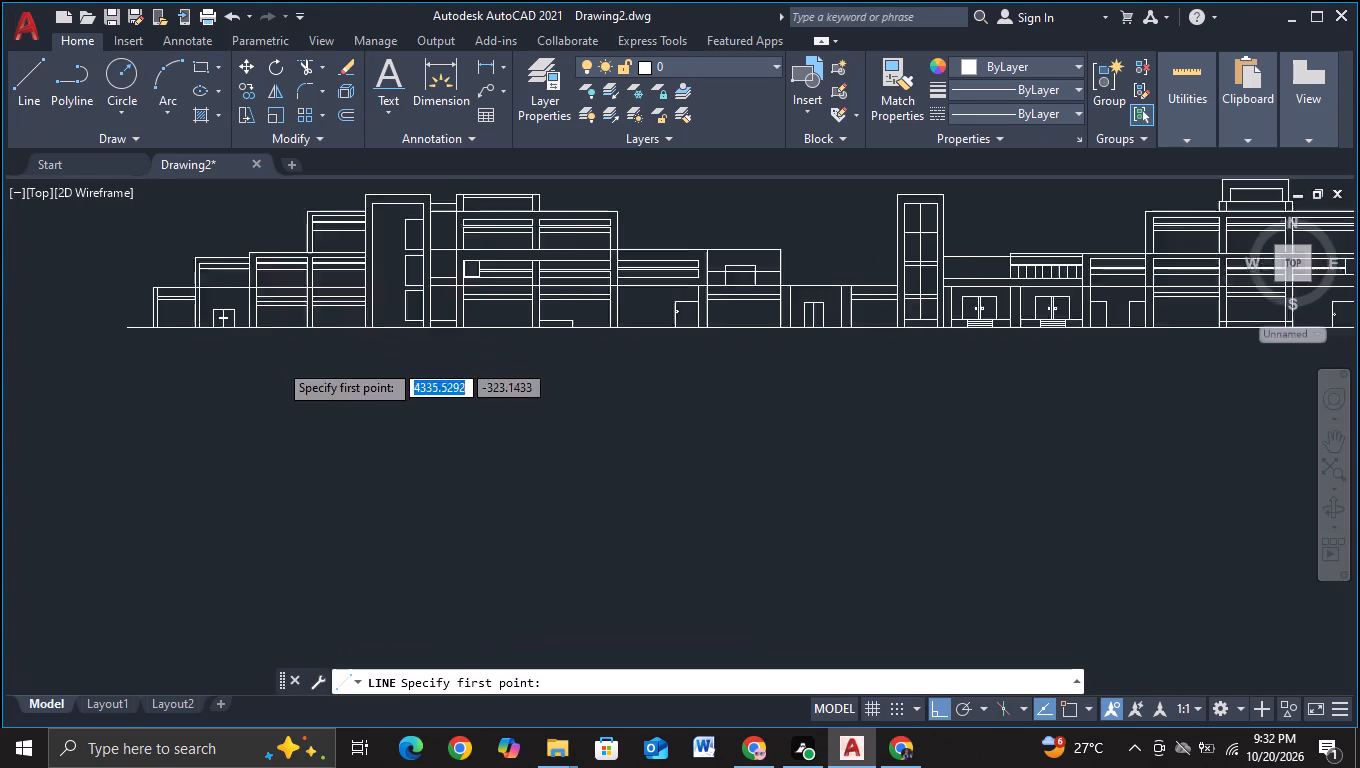
{"action": "scroll", "coordinate": [279, 363], "scroll_direction": "up", "scroll_amount": 1}
{"action": "middle_click_drag", "start_coordinate": [695, 477], "coordinate": [393, 518]}
{"action": "middle_click_drag", "start_coordinate": [644, 427], "coordinate": [523, 503]}
{"action": "scroll", "coordinate": [574, 468], "scroll_direction": "up", "scroll_amount": 1}
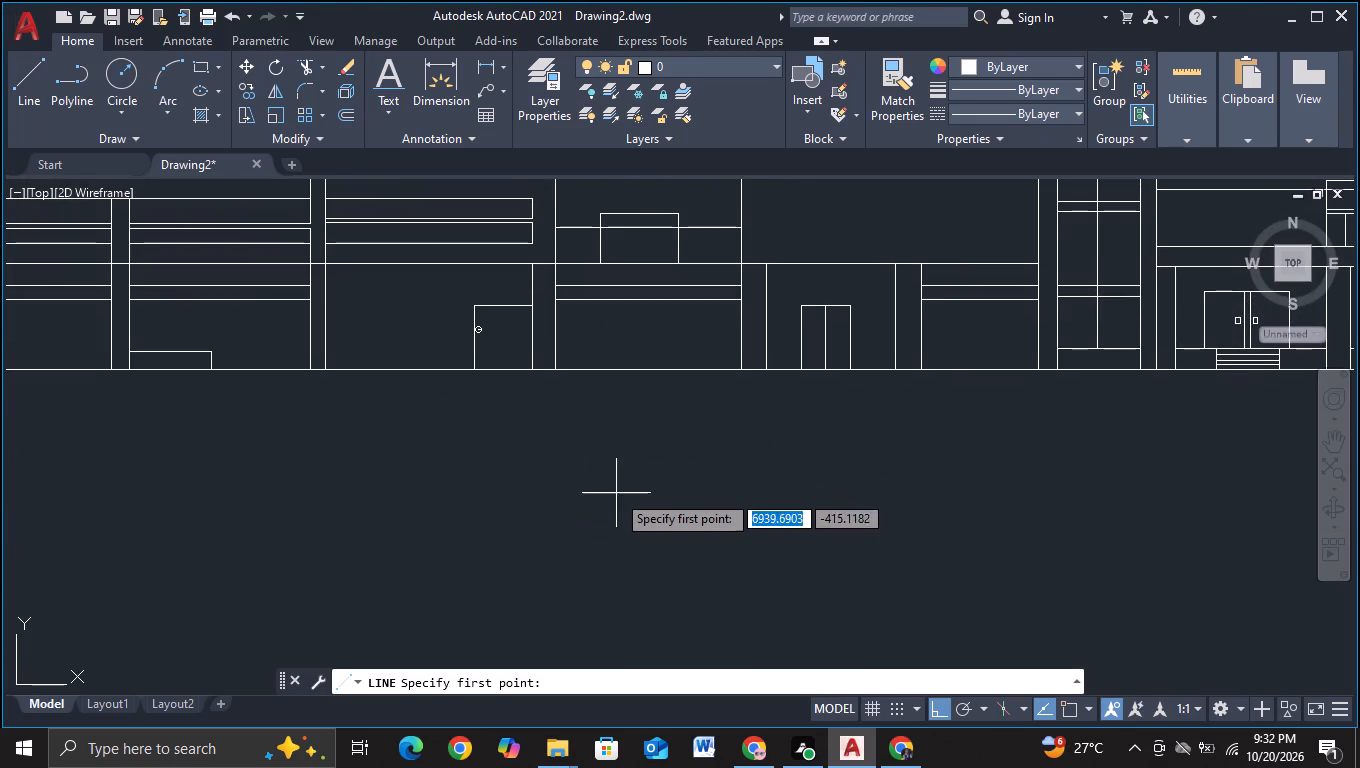
{"action": "scroll", "coordinate": [608, 512], "scroll_direction": "down", "scroll_amount": 2}
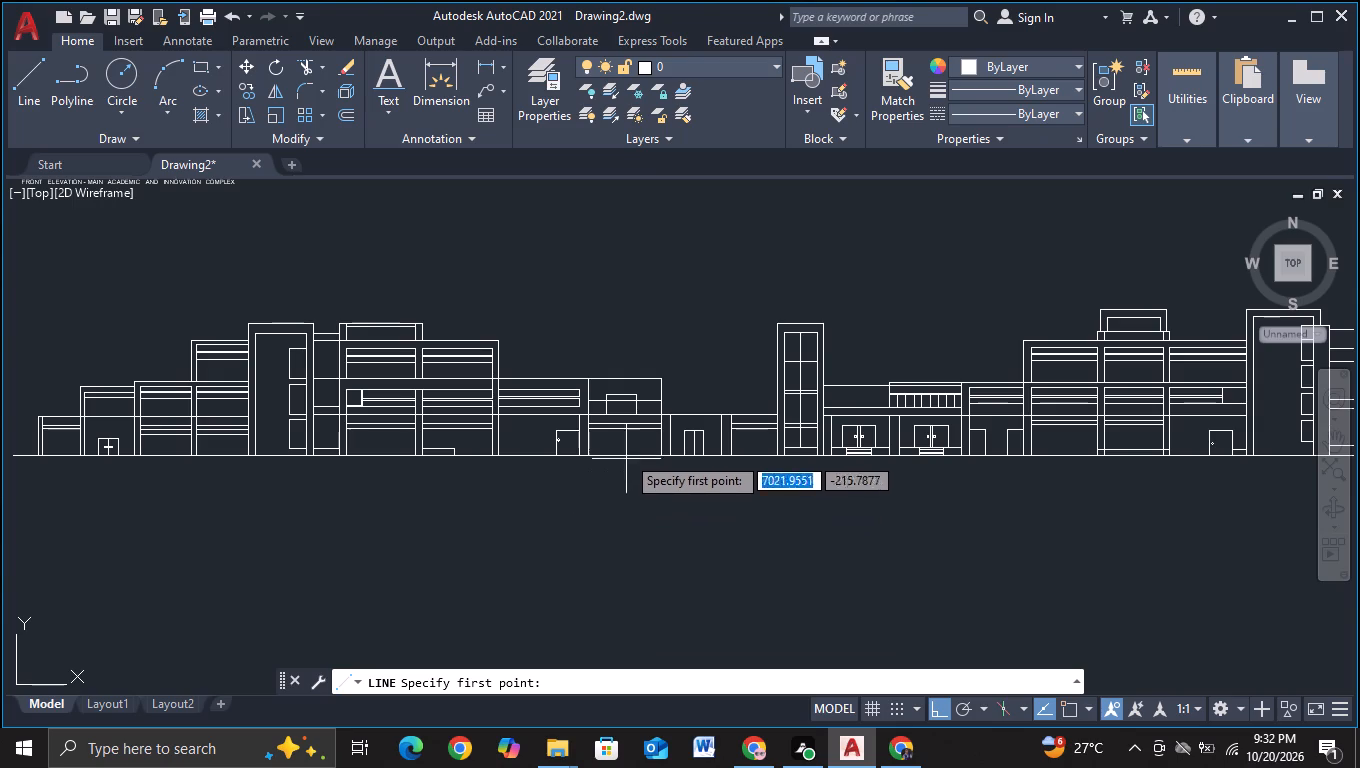
{"action": "scroll", "coordinate": [616, 355], "scroll_direction": "up", "scroll_amount": 2}
{"action": "middle_click_drag", "start_coordinate": [619, 357], "coordinate": [568, 322]}
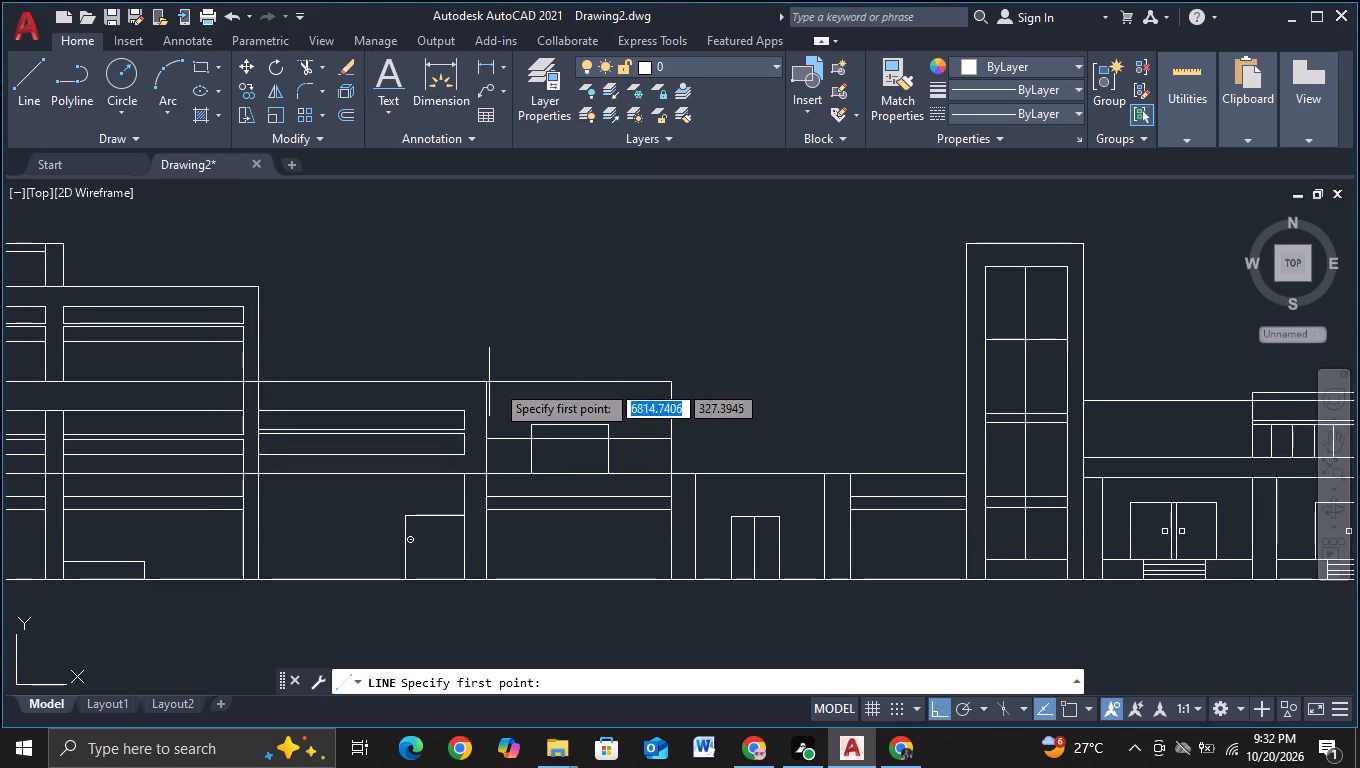
{"action": "key", "text": "F3"}
{"action": "left_click", "coordinate": [233, 326]}
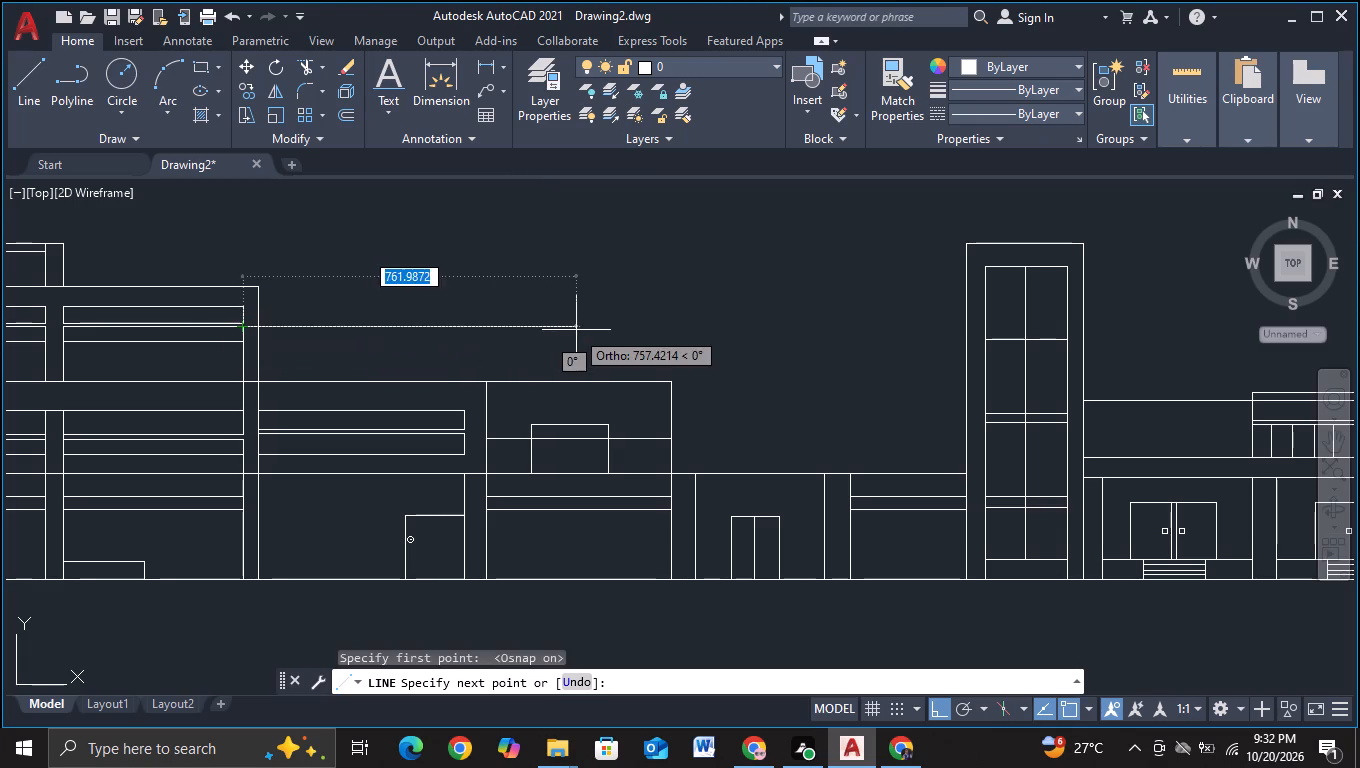
{"action": "left_click", "coordinate": [722, 333]}
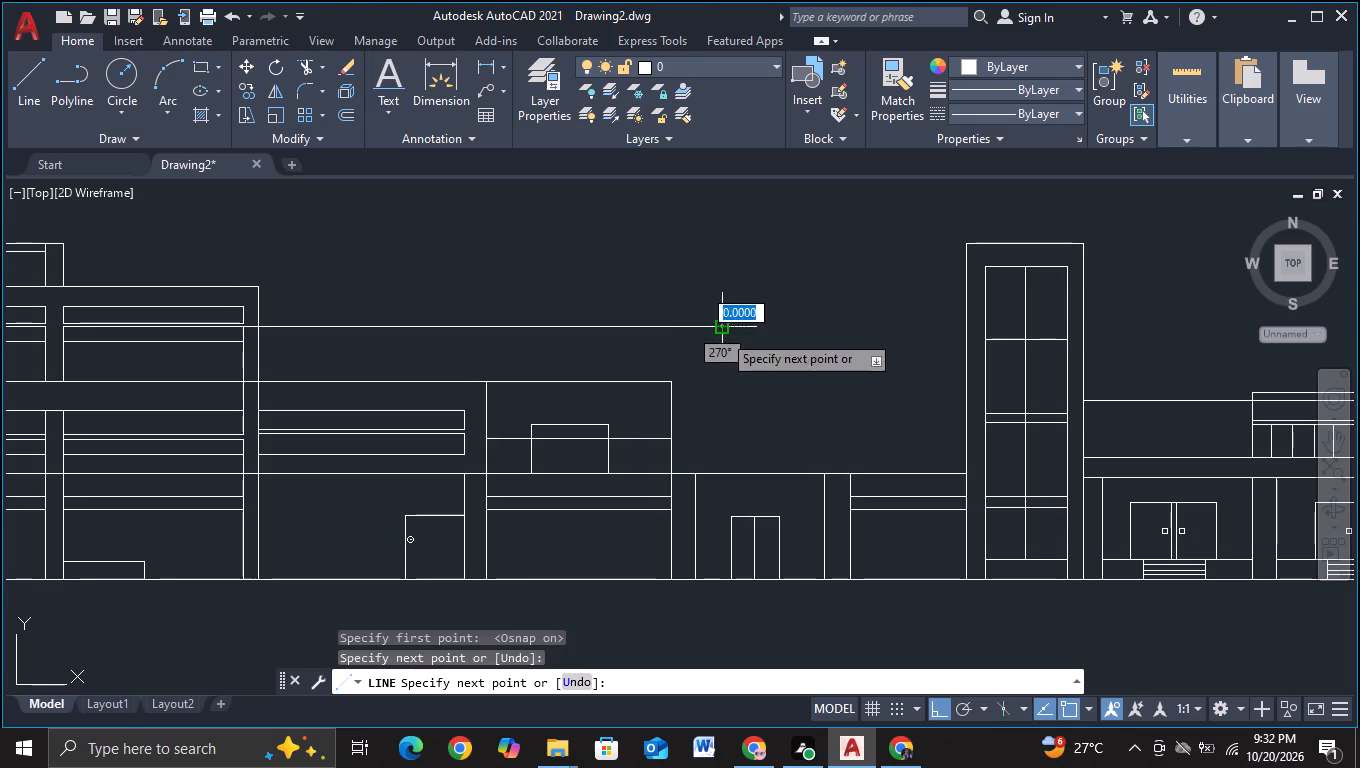
{"action": "key", "text": "Escape"}
Draw a parallel horizontal line about 1100 long just above it, starting from the bottom corner of the upper window strip.
{"action": "left_click", "coordinate": [40, 110]}
{"action": "scroll", "coordinate": [186, 288], "scroll_direction": "up", "scroll_amount": 2}
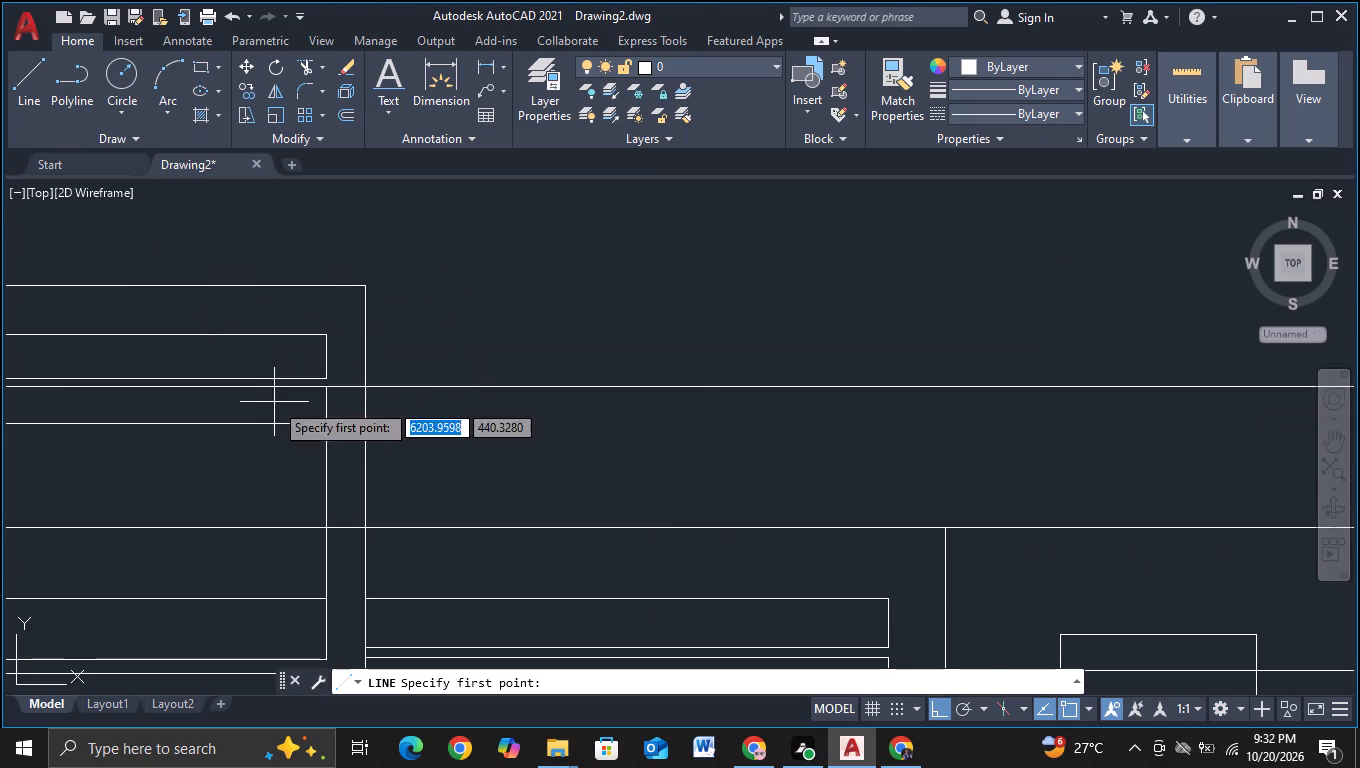
{"action": "left_click", "coordinate": [317, 377]}
{"action": "scroll", "coordinate": [919, 379], "scroll_direction": "down", "scroll_amount": 2}
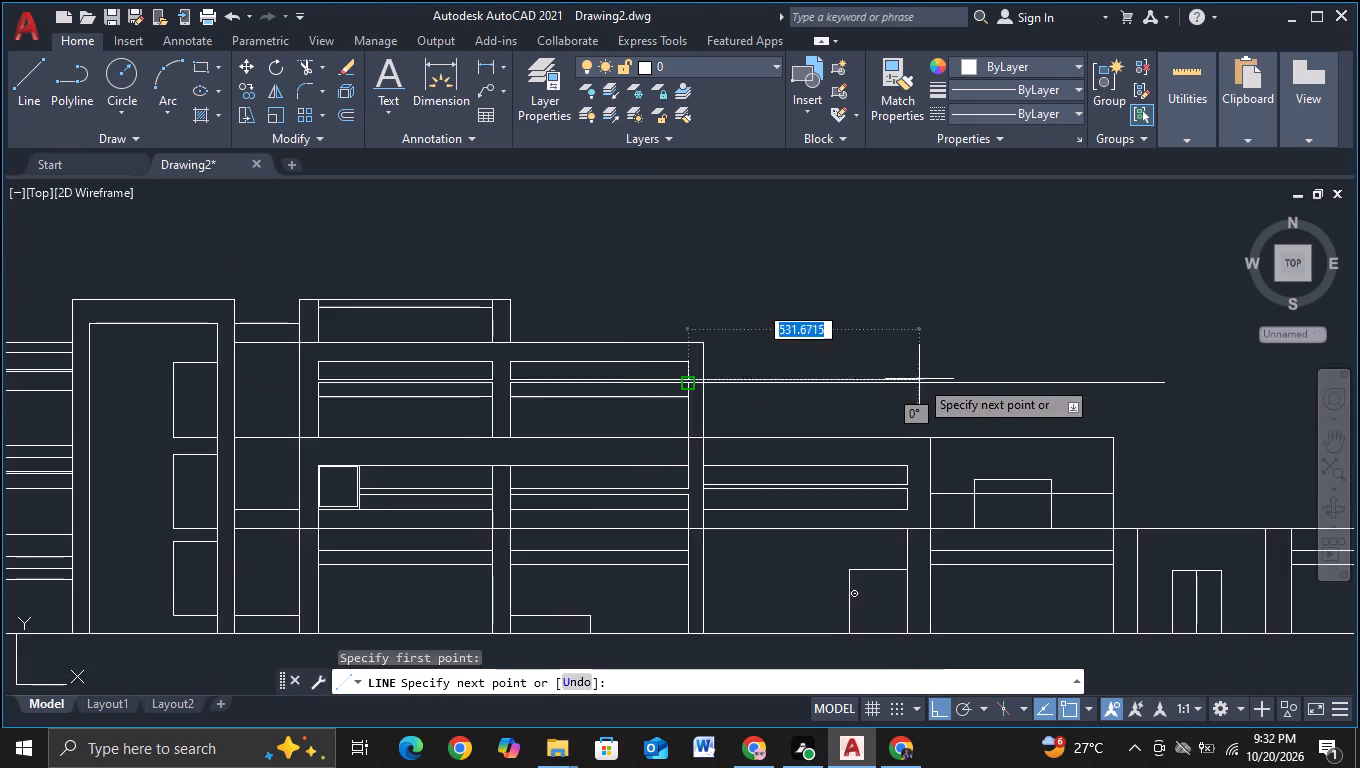
{"action": "middle_click_drag", "start_coordinate": [919, 379], "coordinate": [610, 391]}
{"action": "left_click", "coordinate": [859, 369]}
{"action": "key", "text": "Escape"}
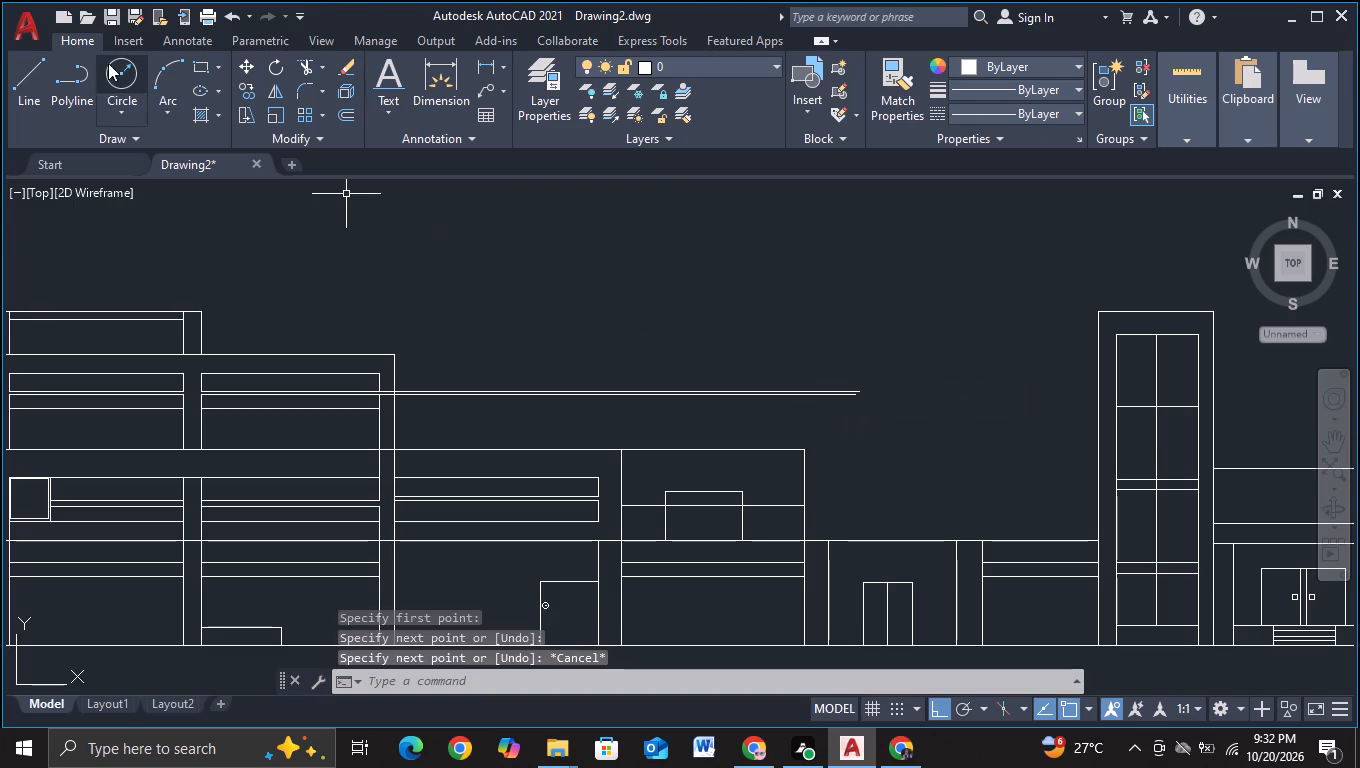
Trim both new horizontal lines where they cross the three-storey block's end pier.
{"action": "left_click", "coordinate": [303, 68]}
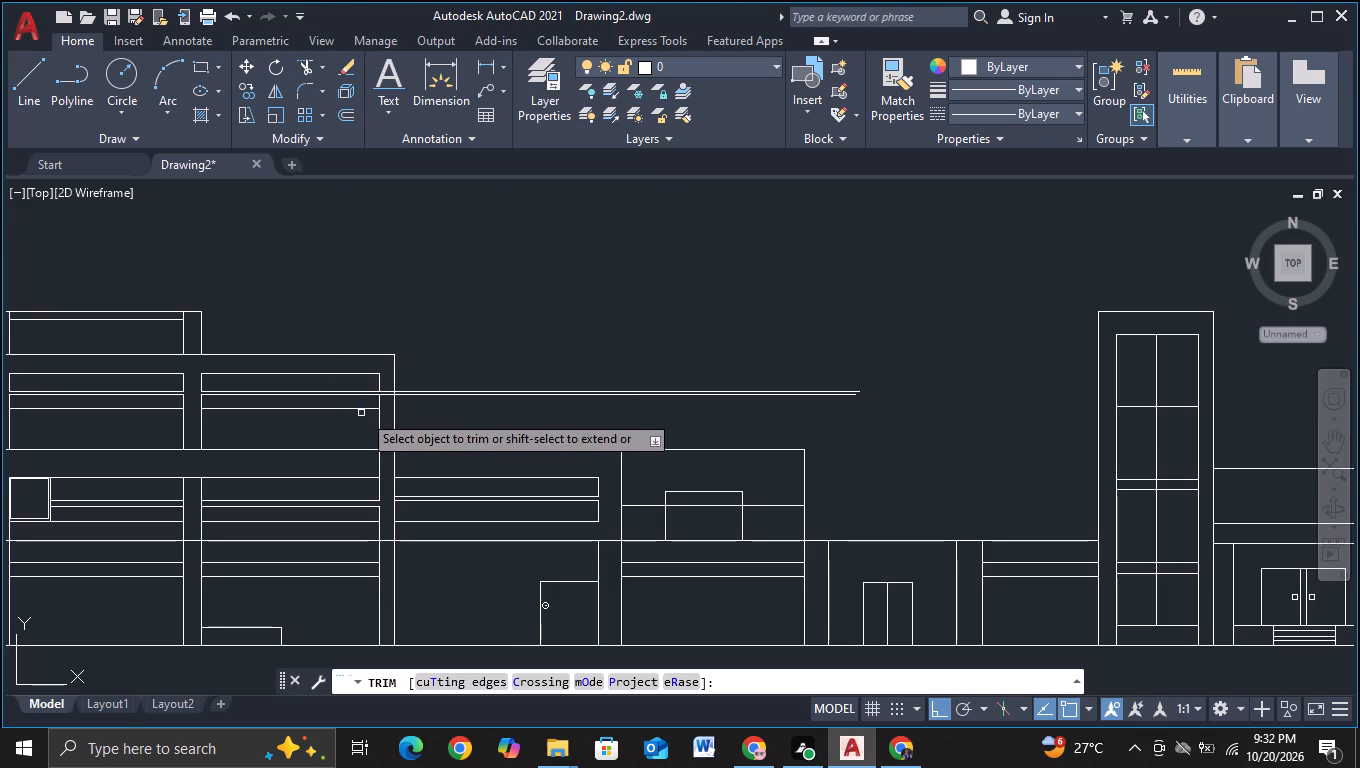
{"action": "left_click", "coordinate": [385, 382]}
{"action": "left_click", "coordinate": [385, 408]}
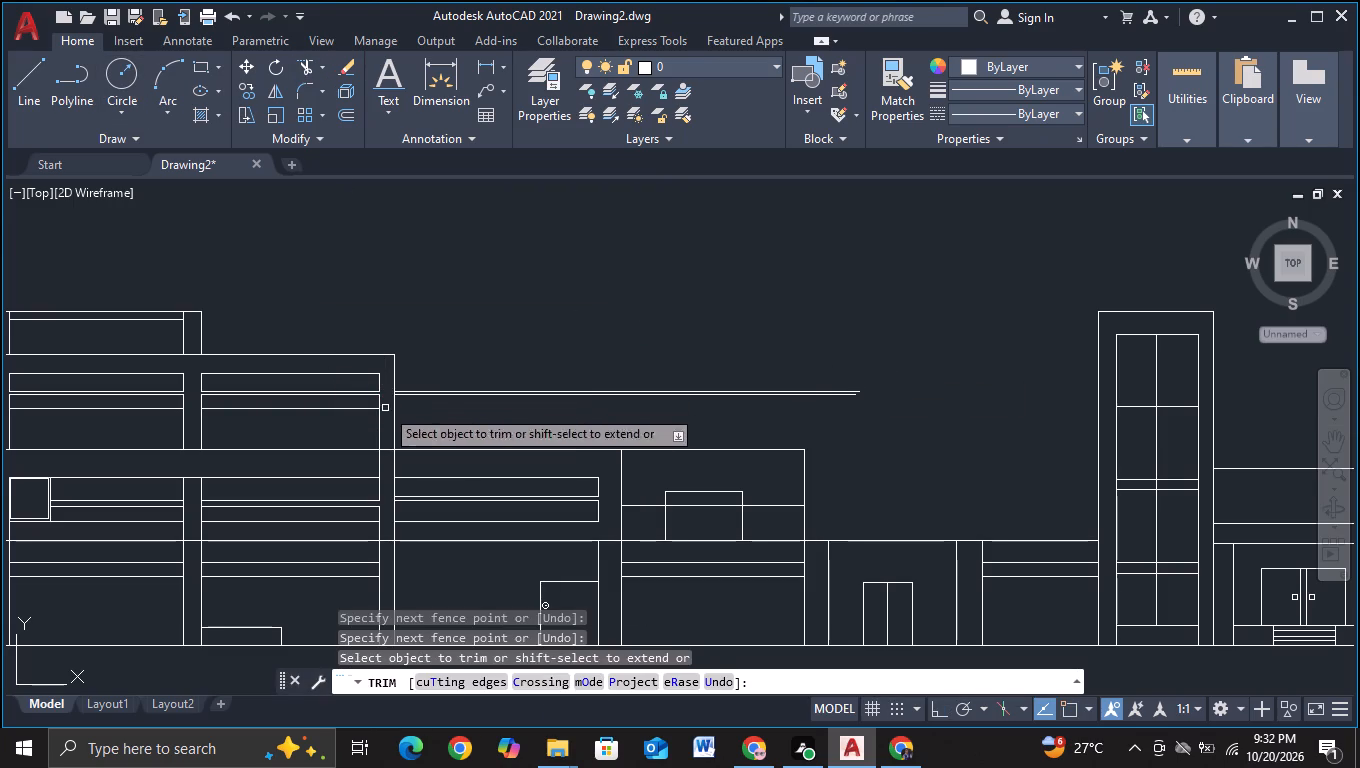
{"action": "middle_click_drag", "start_coordinate": [564, 347], "coordinate": [495, 325]}
{"action": "key", "text": "Escape"}
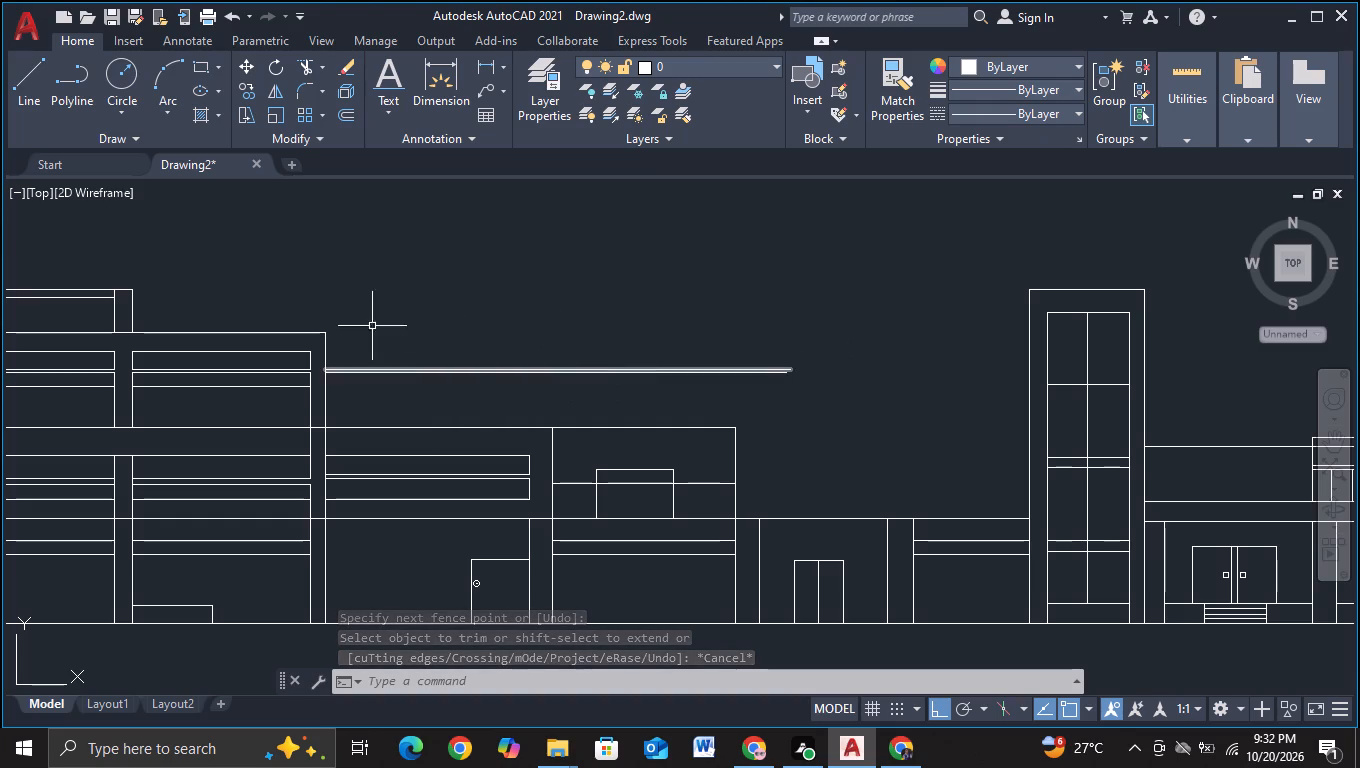
Draw a raised outline from the lower block's top corner: about 357 up, 506 across towards the tower, and 227 down.
{"action": "left_click", "coordinate": [17, 108]}
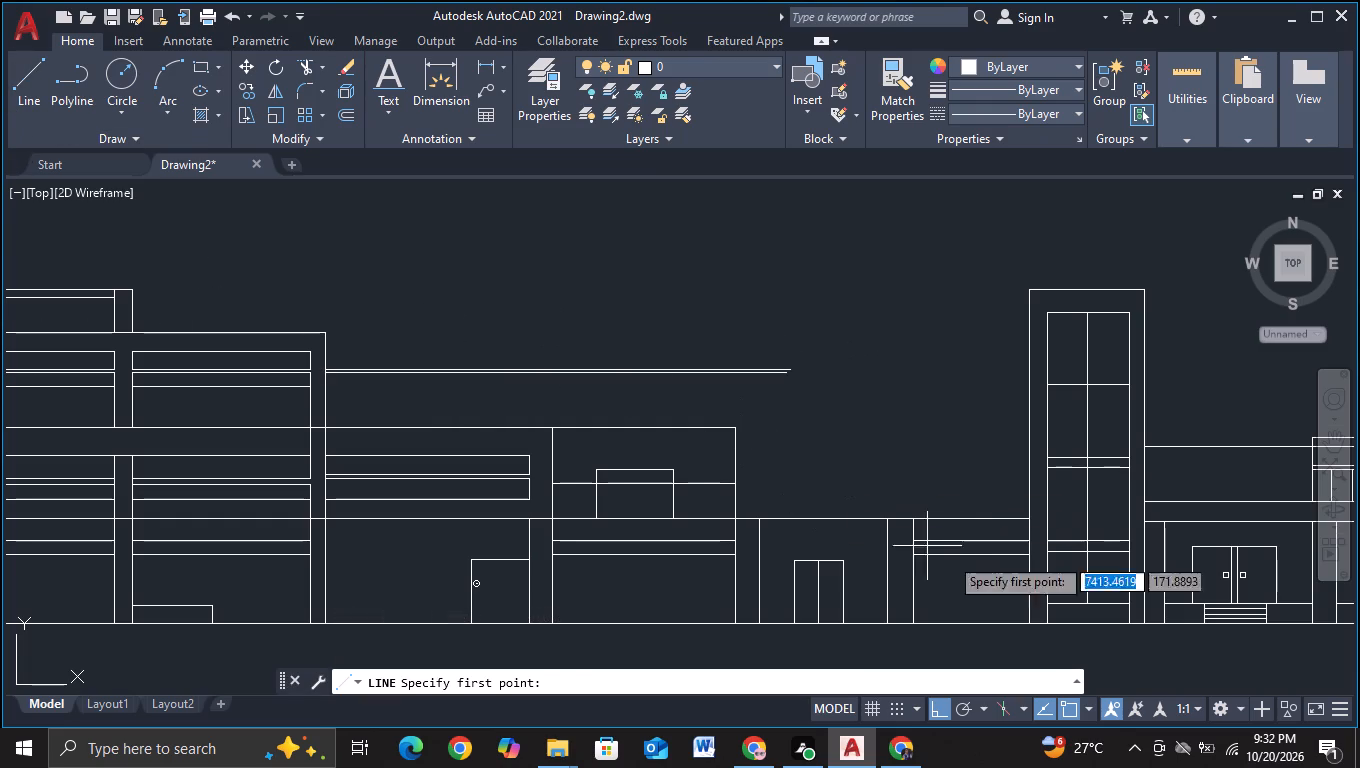
{"action": "middle_click_drag", "start_coordinate": [852, 479], "coordinate": [778, 477]}
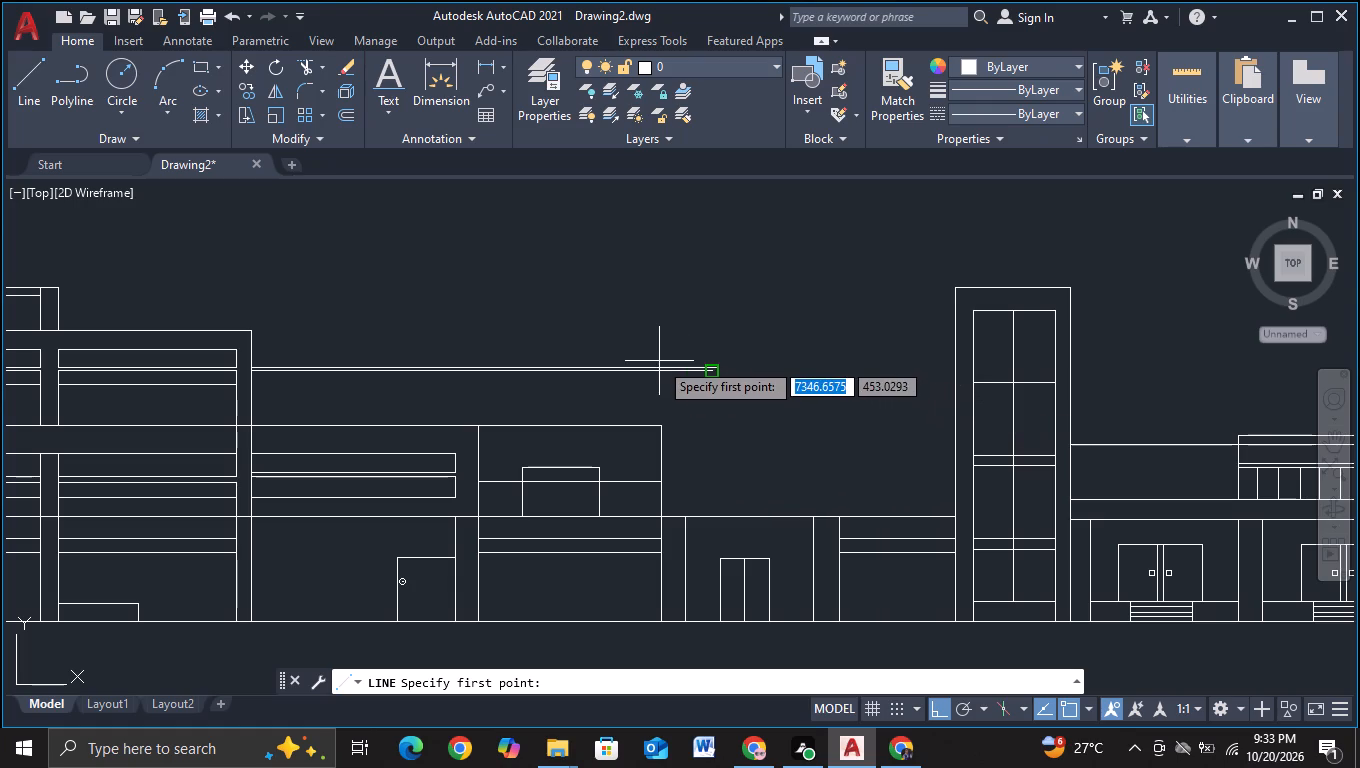
{"action": "left_click", "coordinate": [29, 83]}
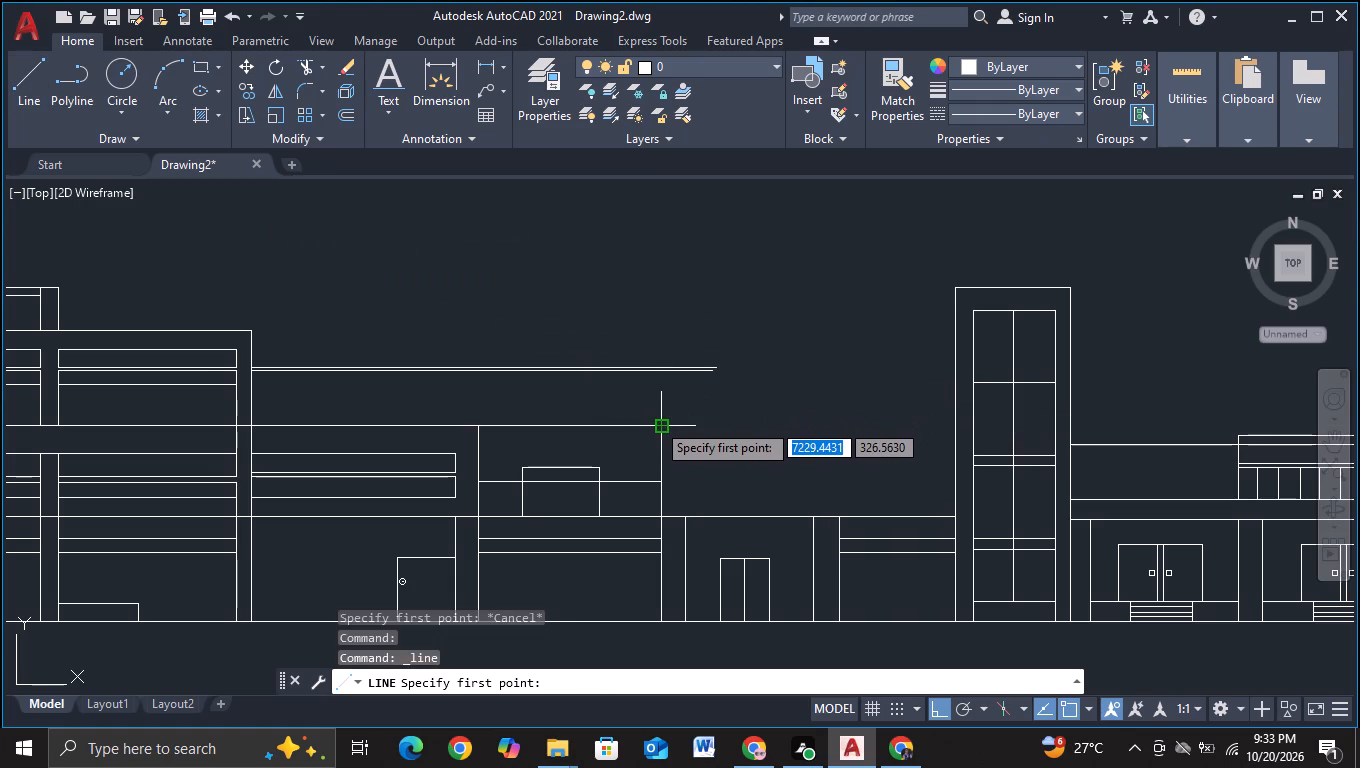
{"action": "left_click", "coordinate": [656, 422]}
{"action": "middle_click_drag", "start_coordinate": [657, 315], "coordinate": [663, 461]}
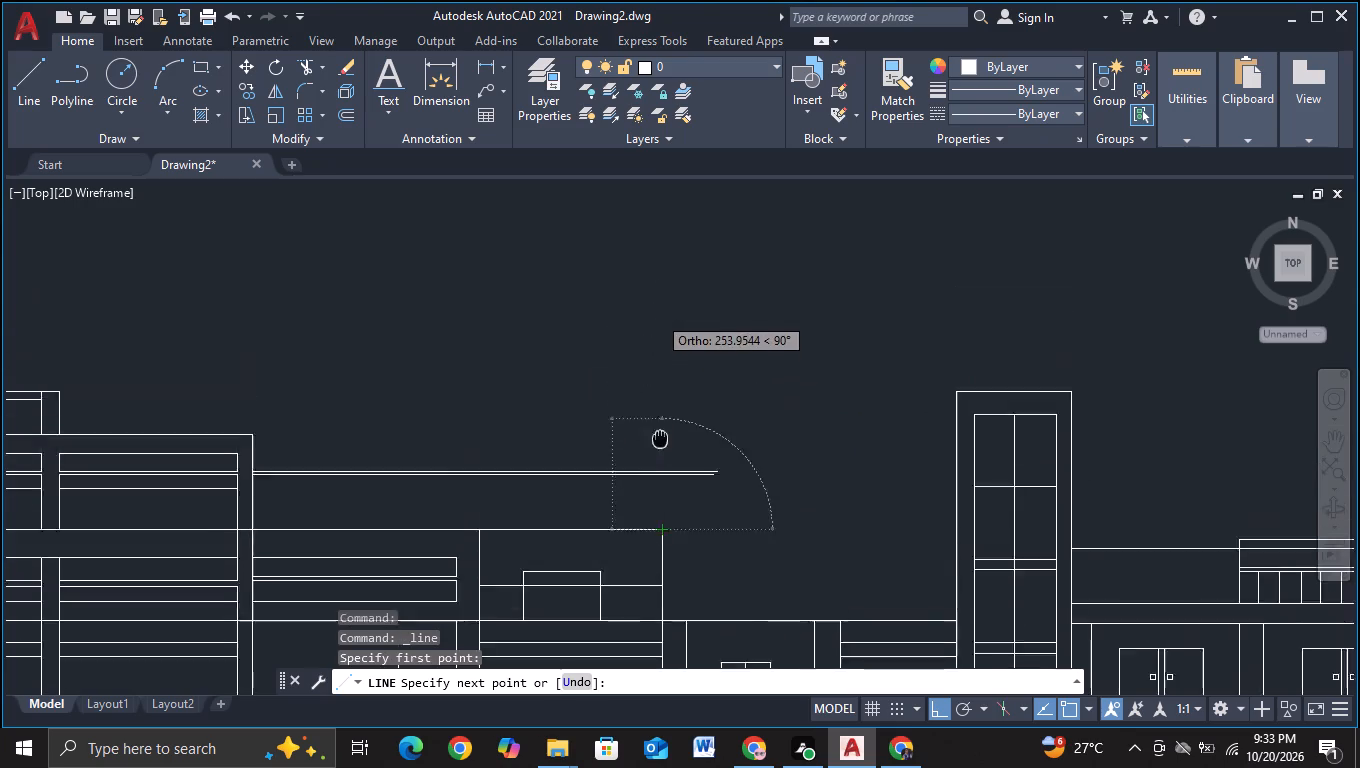
{"action": "middle_click_drag", "start_coordinate": [663, 461], "coordinate": [664, 467]}
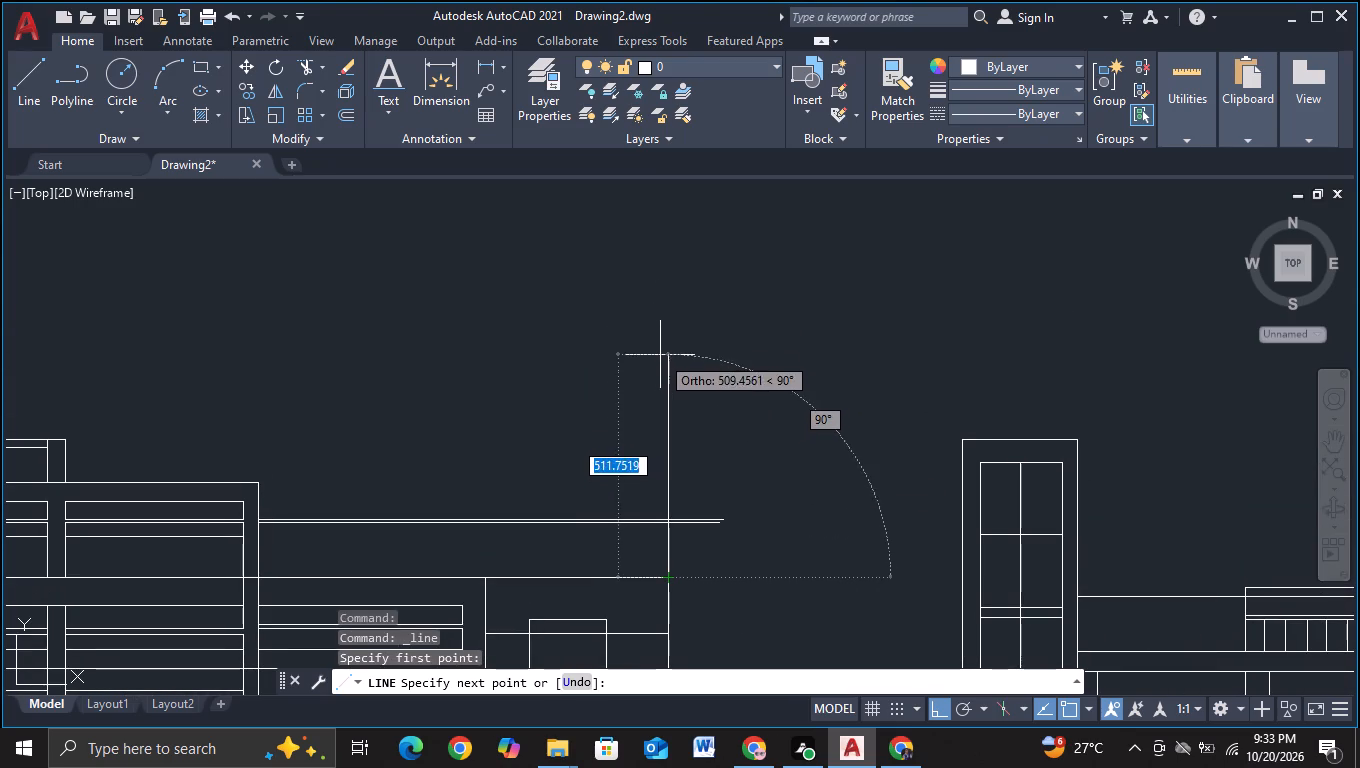
{"action": "left_click", "coordinate": [661, 421]}
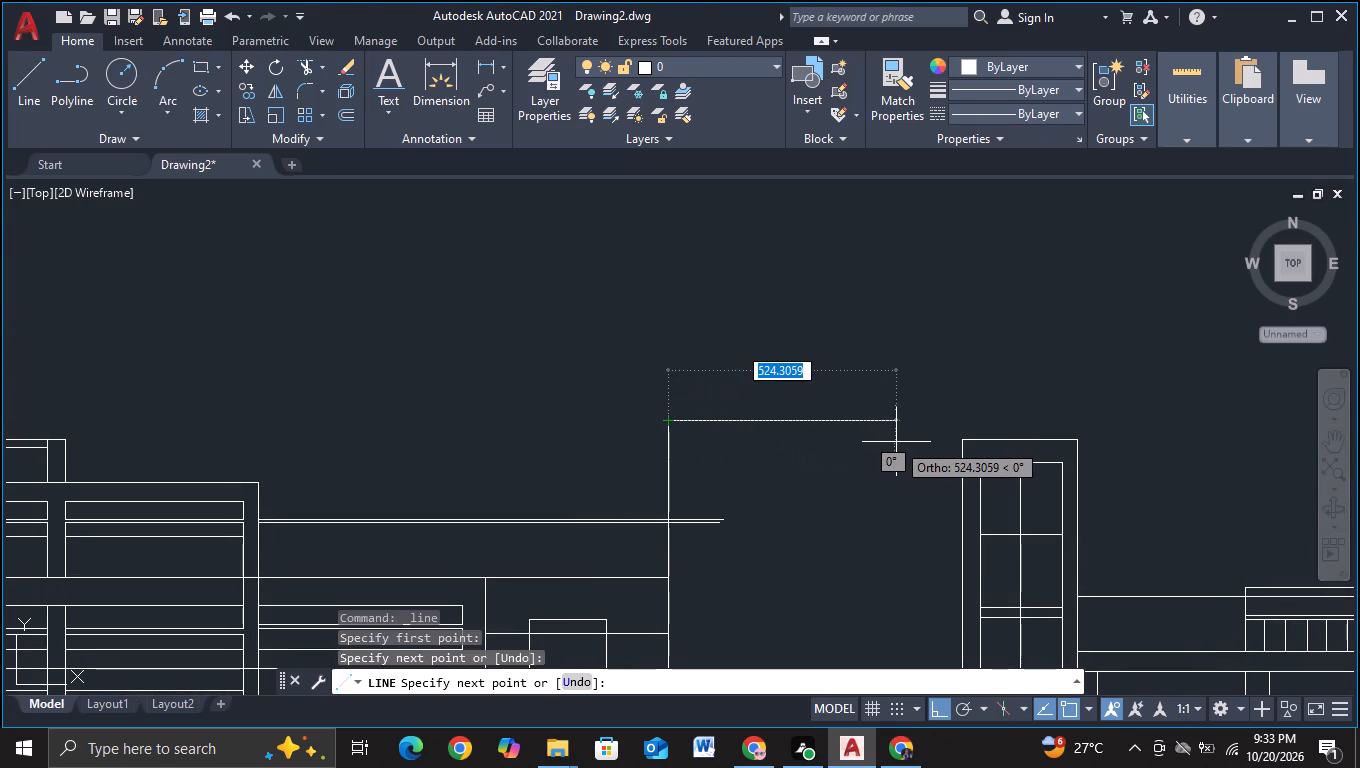
{"action": "left_click", "coordinate": [889, 436]}
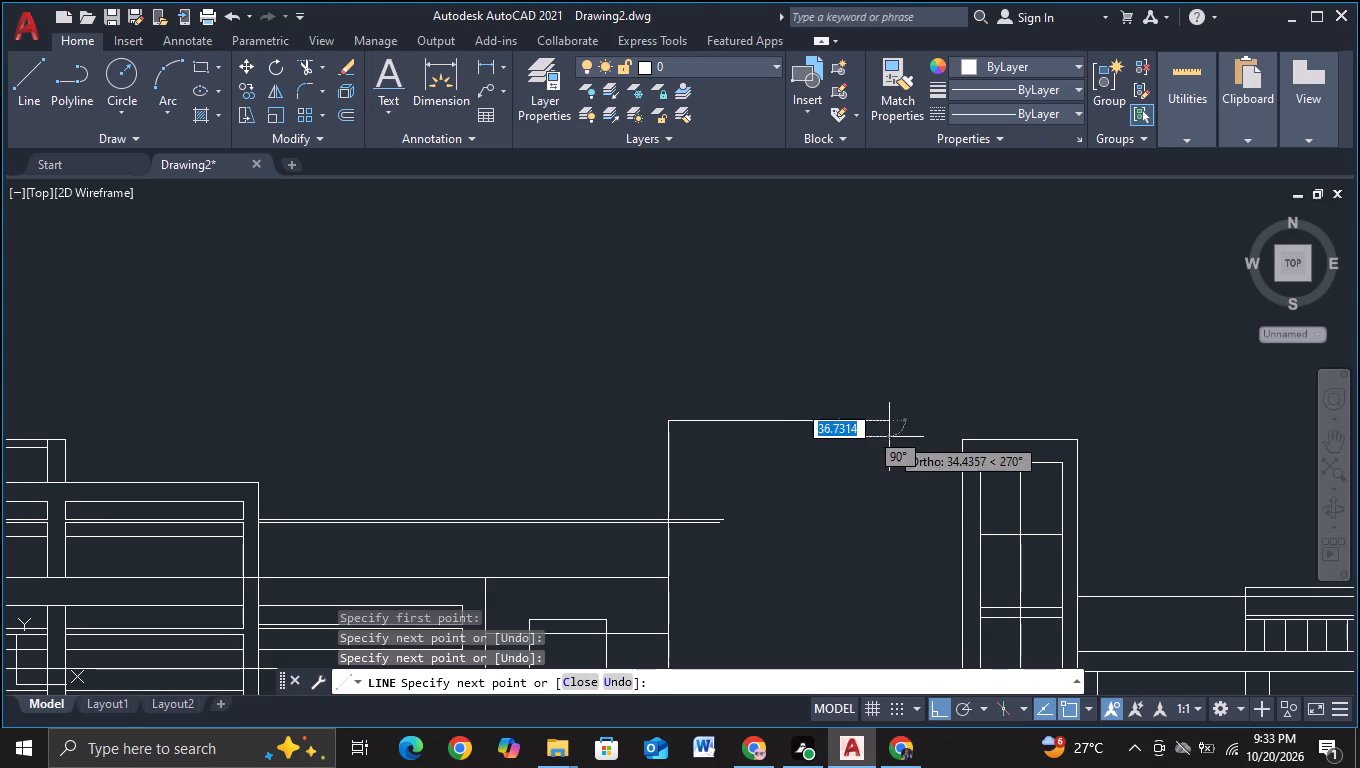
{"action": "left_click", "coordinate": [890, 523]}
{"action": "key", "text": "Escape"}
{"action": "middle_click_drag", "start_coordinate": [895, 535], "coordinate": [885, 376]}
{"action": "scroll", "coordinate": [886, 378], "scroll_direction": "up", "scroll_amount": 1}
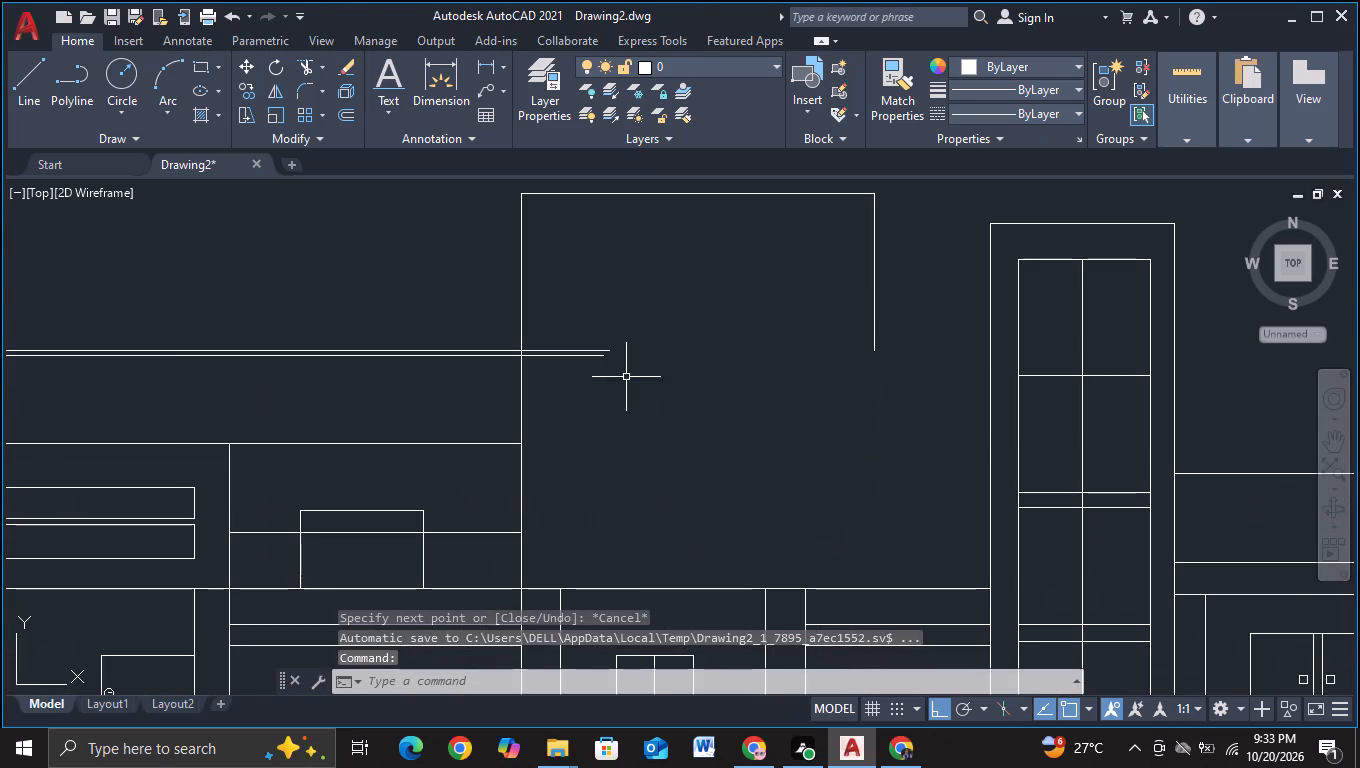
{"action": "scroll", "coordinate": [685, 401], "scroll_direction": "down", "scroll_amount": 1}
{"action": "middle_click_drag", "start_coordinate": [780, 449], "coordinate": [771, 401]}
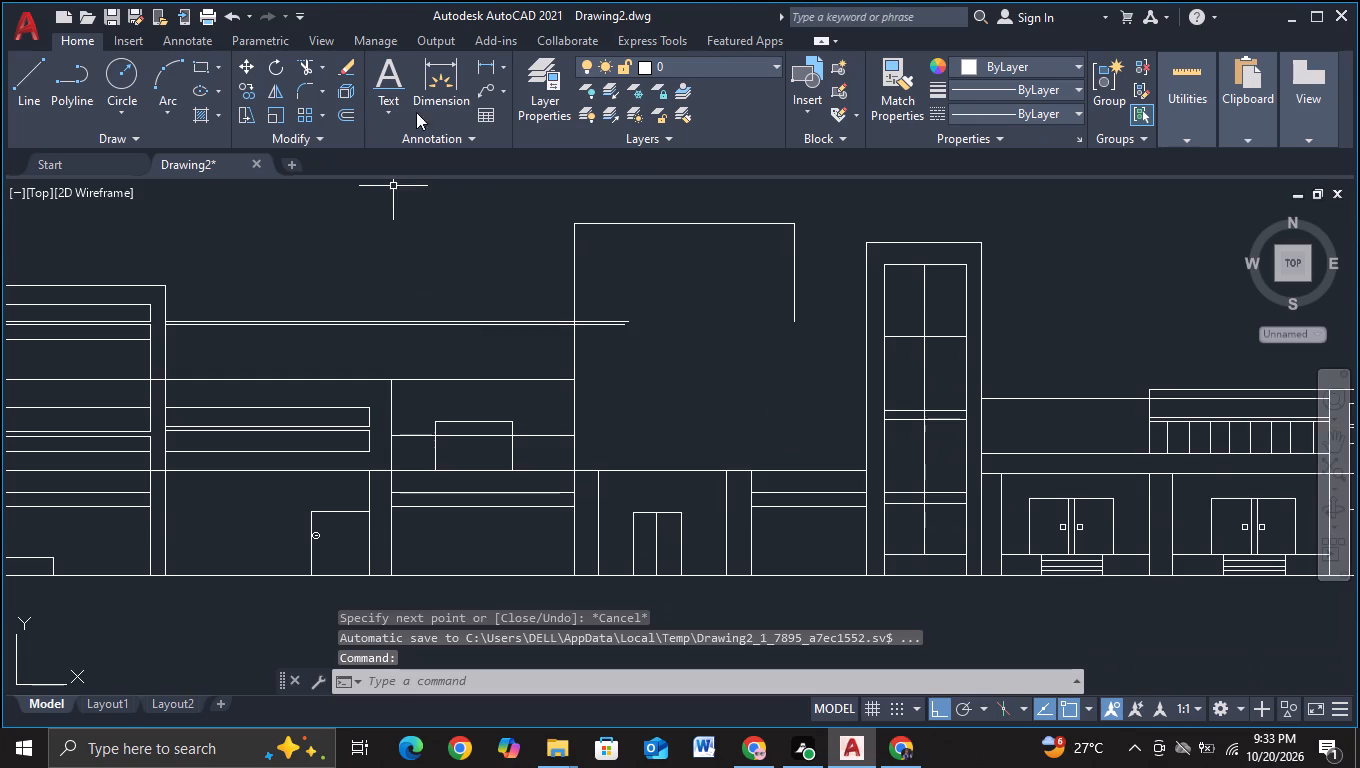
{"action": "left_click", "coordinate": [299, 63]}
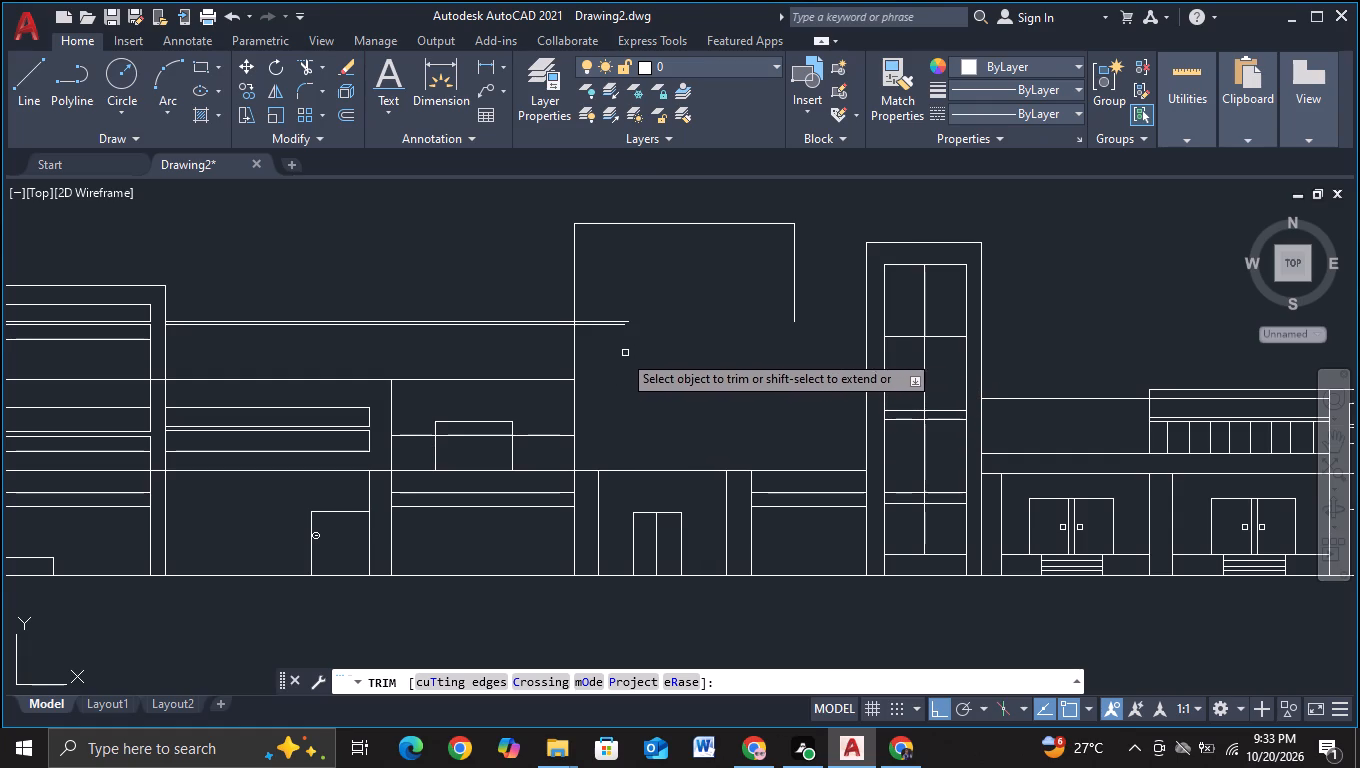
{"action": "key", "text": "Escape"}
Draw a horizontal line above the central entrance, from just inside the lower block's end wall to just past the glazed tower's near edge.
{"action": "left_click", "coordinate": [26, 98]}
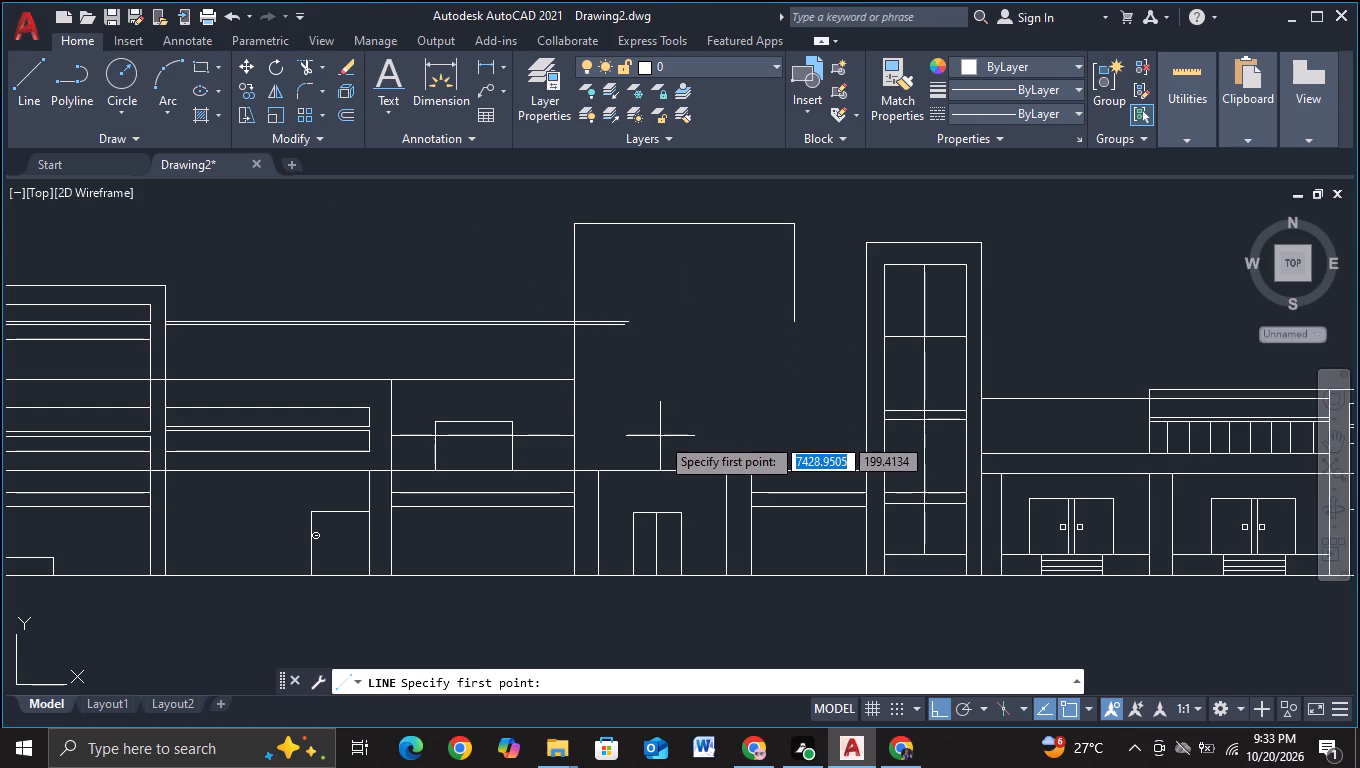
{"action": "scroll", "coordinate": [562, 408], "scroll_direction": "up", "scroll_amount": 2}
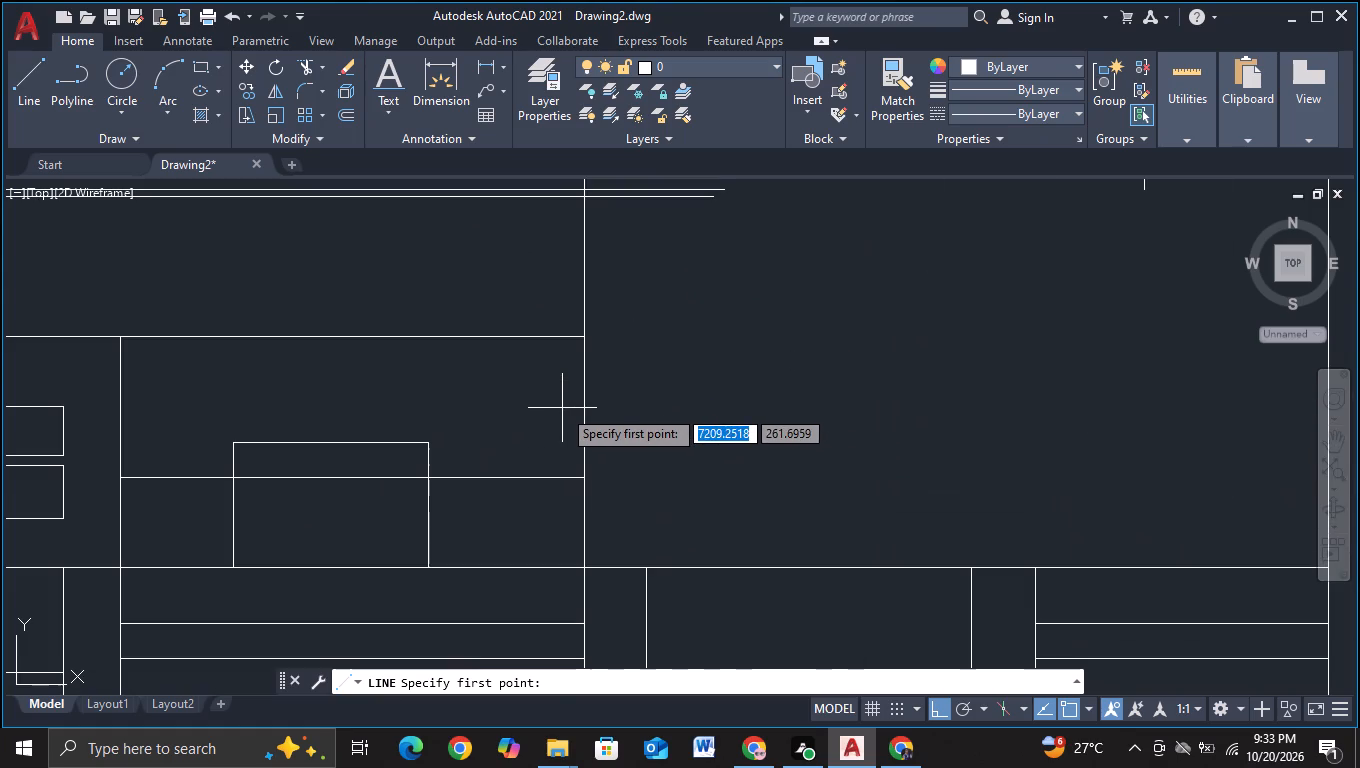
{"action": "left_click", "coordinate": [562, 408]}
{"action": "middle_click_drag", "start_coordinate": [920, 442], "coordinate": [577, 477]}
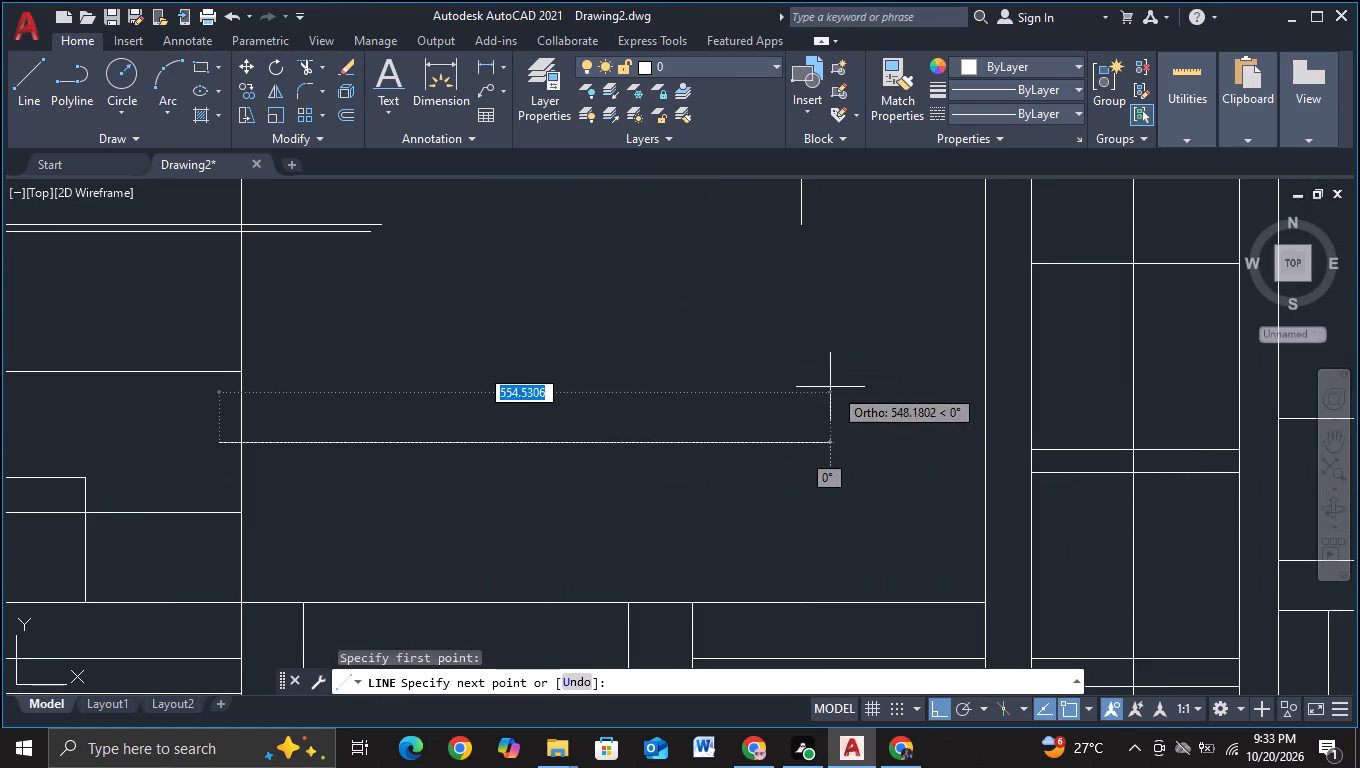
{"action": "scroll", "coordinate": [990, 403], "scroll_direction": "up", "scroll_amount": 1}
{"action": "left_click", "coordinate": [1020, 446]}
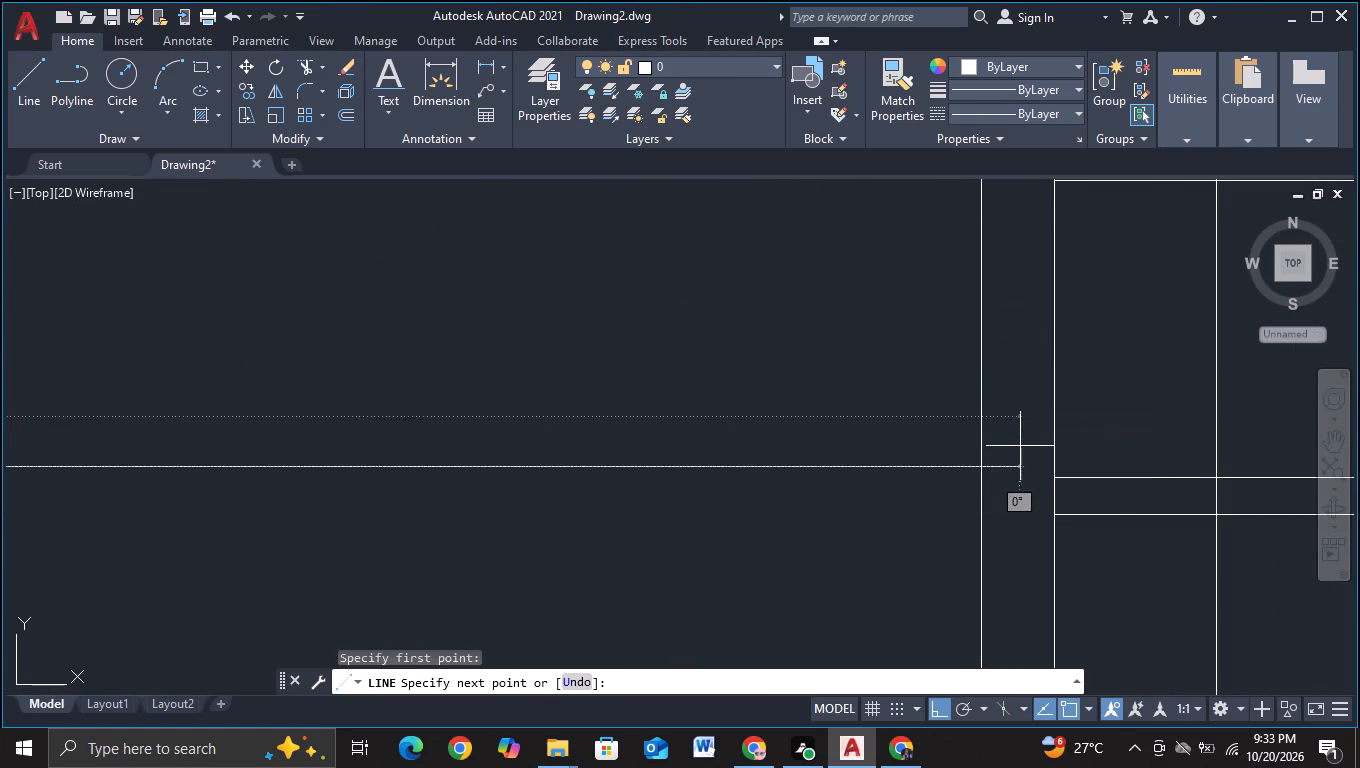
Trim both overhanging ends of the new horizontal line at the lower block's end wall and the glazed tower's edge.
{"action": "left_click", "coordinate": [298, 69]}
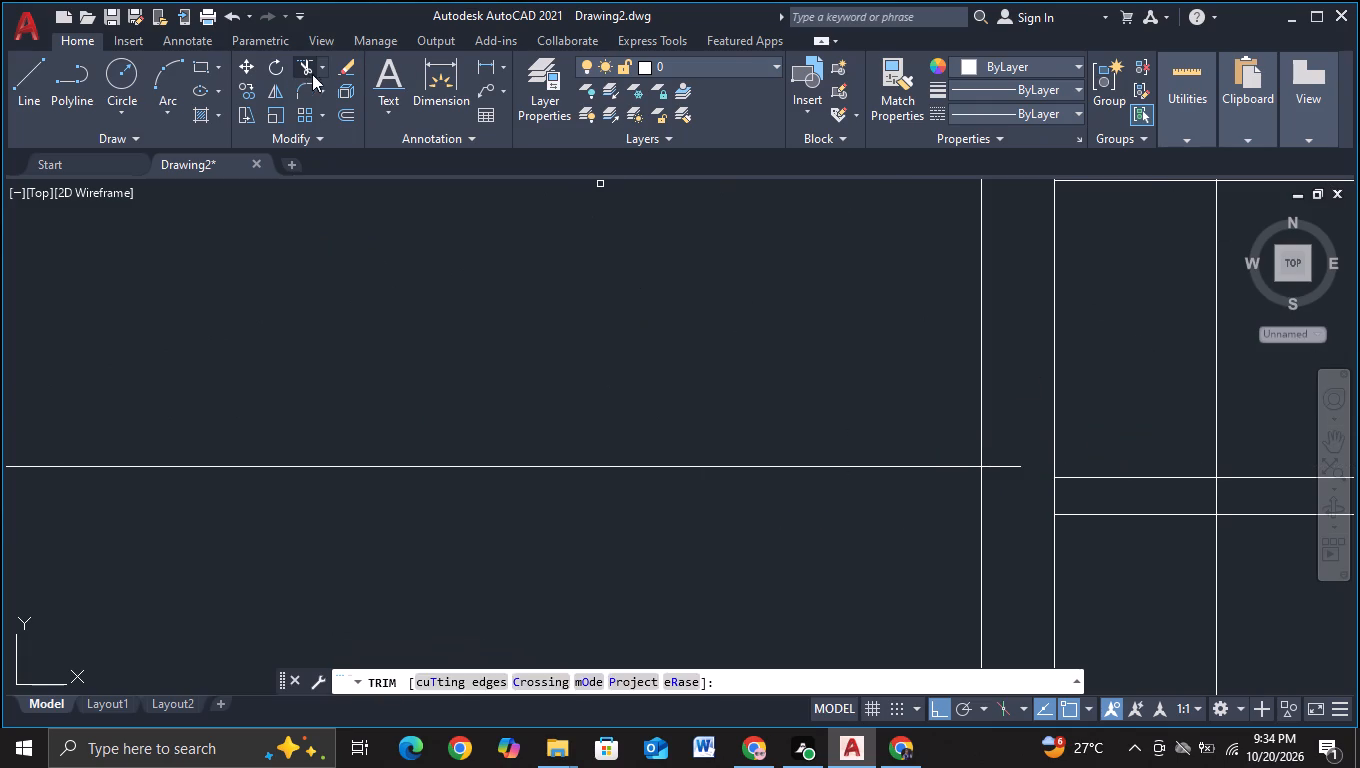
{"action": "key", "text": "Escape"}
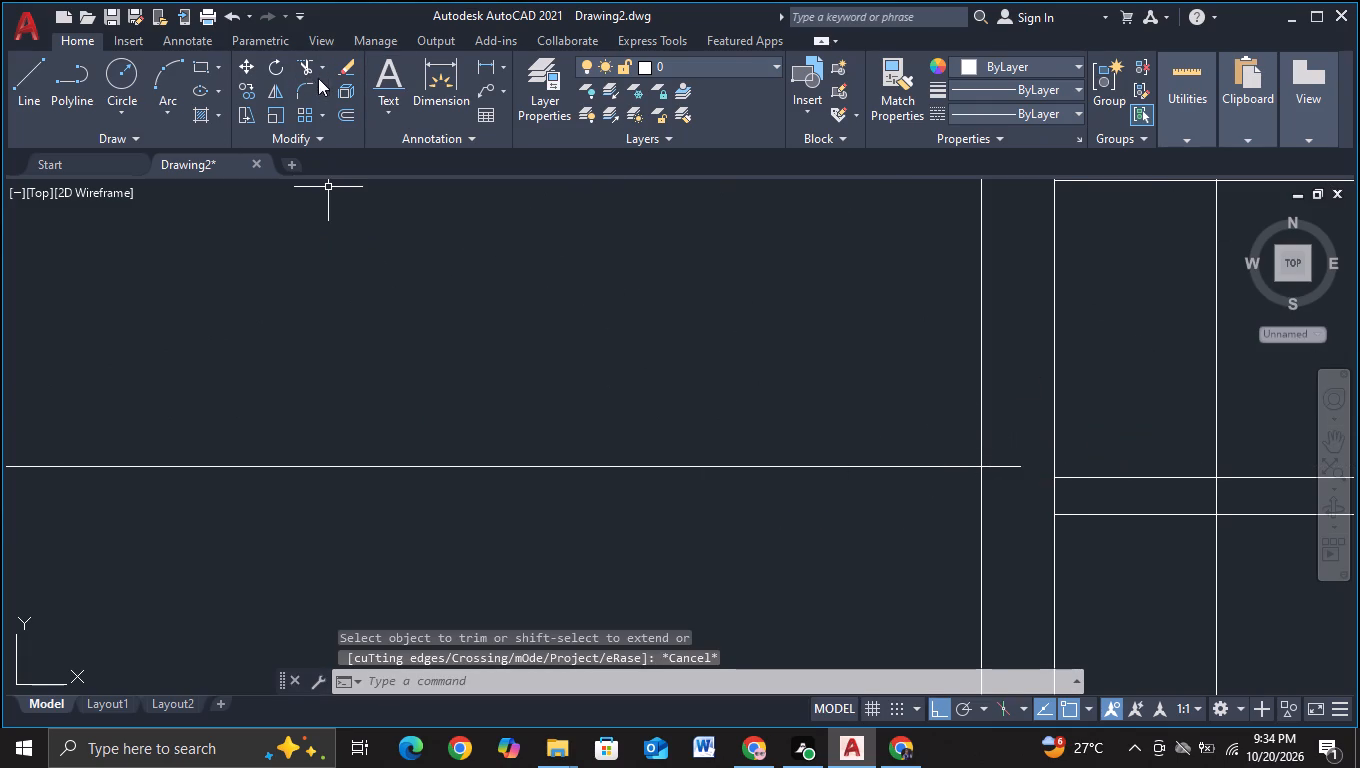
{"action": "left_click", "coordinate": [307, 73]}
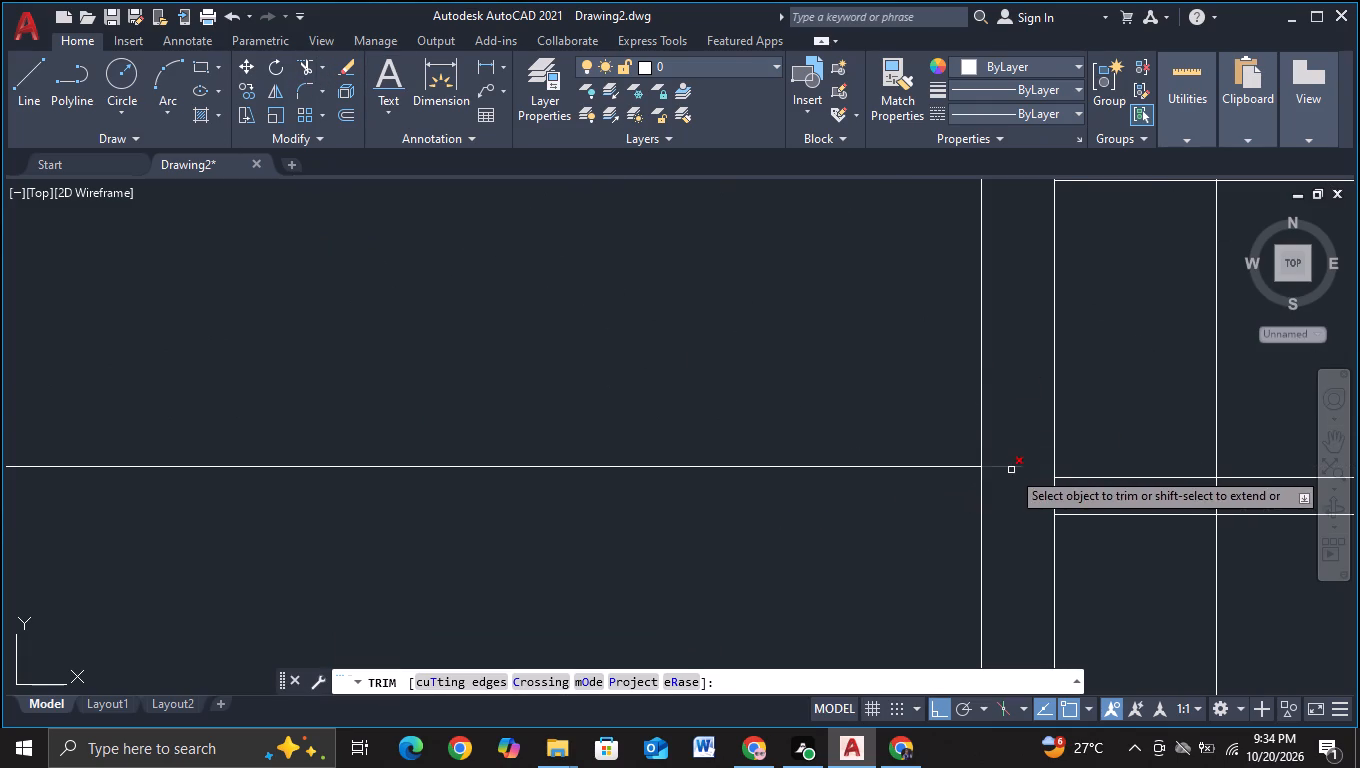
{"action": "left_click", "coordinate": [1011, 470]}
{"action": "scroll", "coordinate": [558, 306], "scroll_direction": "down", "scroll_amount": 2}
{"action": "middle_click_drag", "start_coordinate": [470, 309], "coordinate": [774, 267]}
{"action": "scroll", "coordinate": [581, 278], "scroll_direction": "up", "scroll_amount": 1}
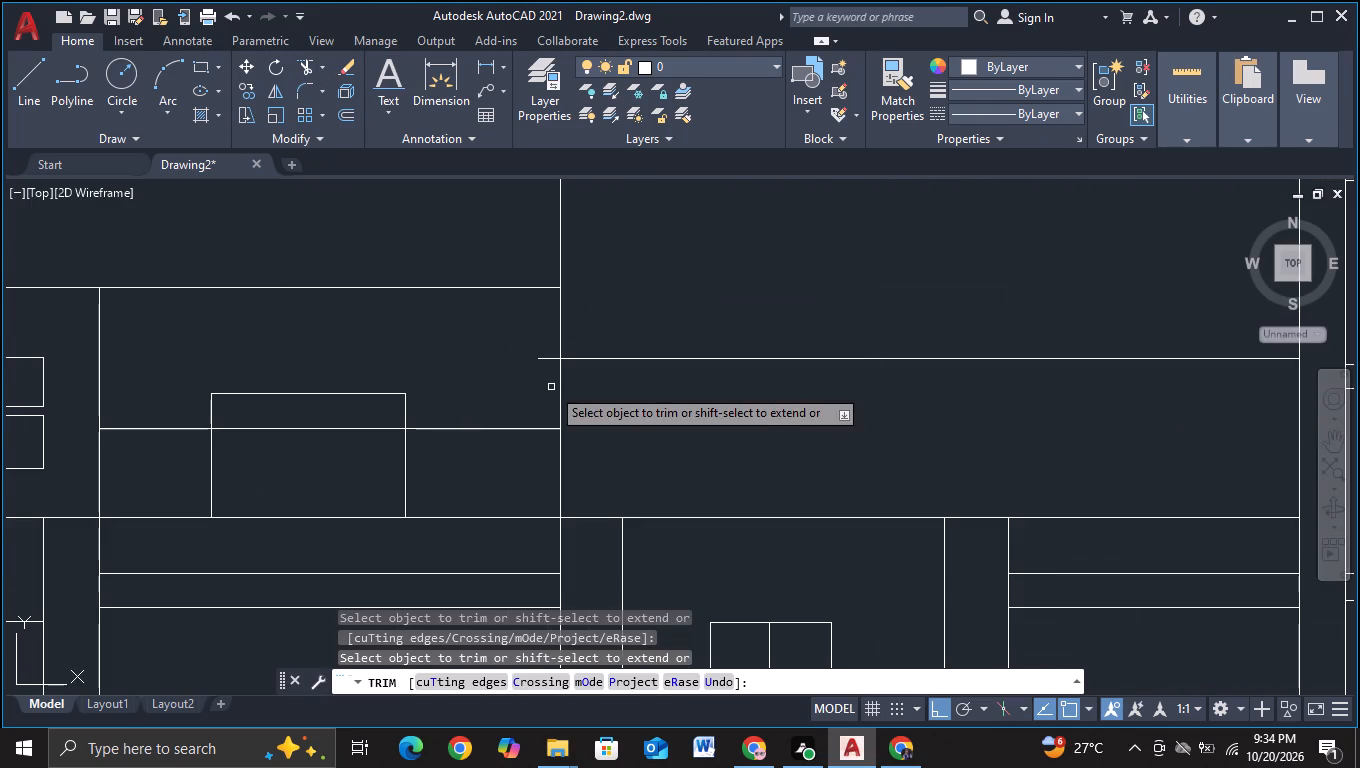
{"action": "left_click", "coordinate": [538, 357]}
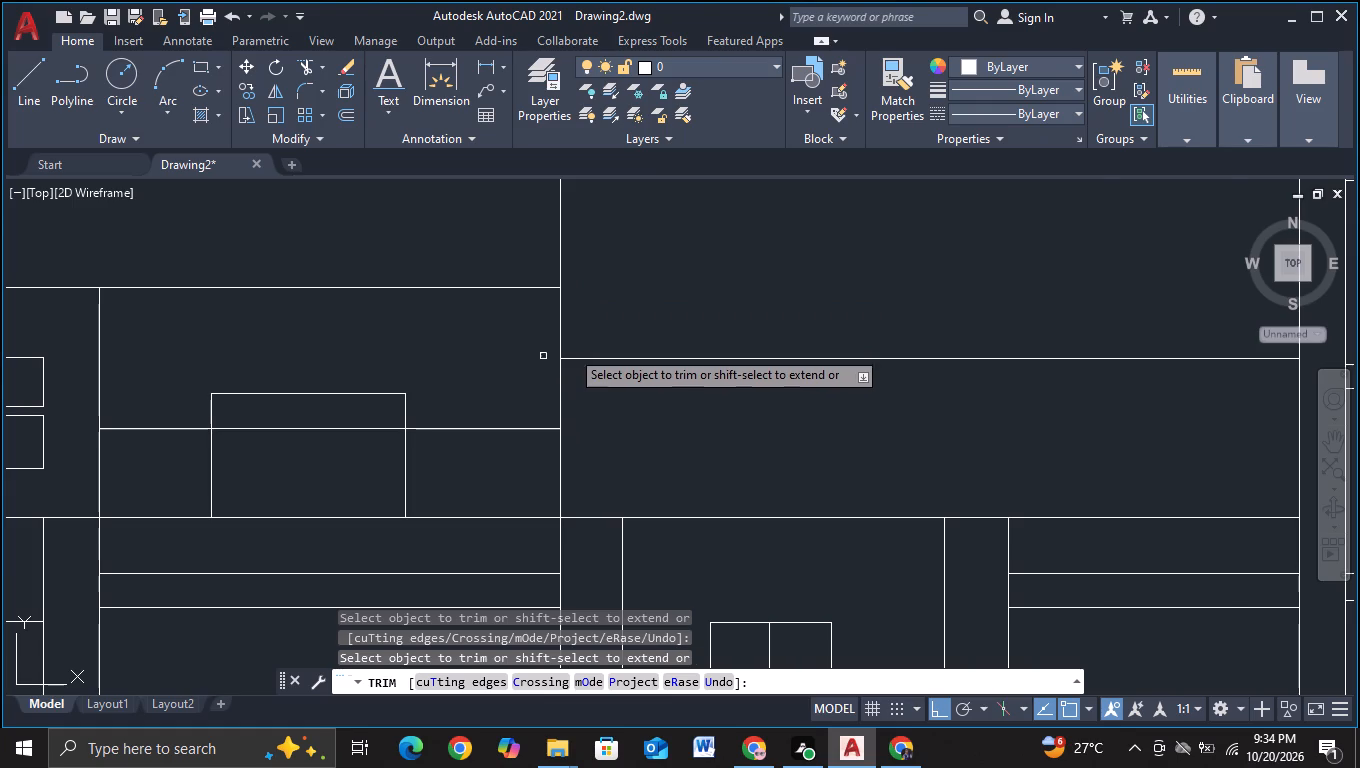
{"action": "scroll", "coordinate": [698, 309], "scroll_direction": "down", "scroll_amount": 1}
{"action": "middle_click_drag", "start_coordinate": [732, 303], "coordinate": [600, 336]}
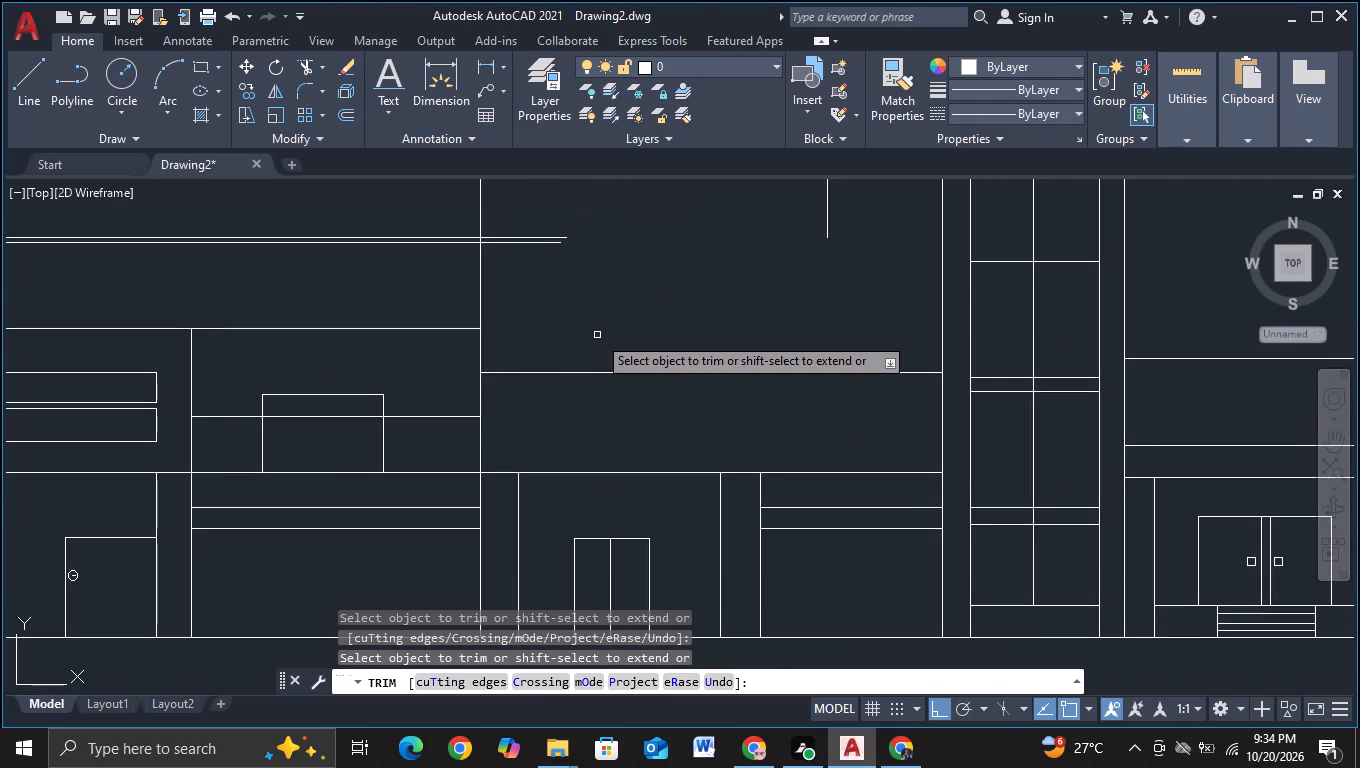
{"action": "key", "text": "Escape"}
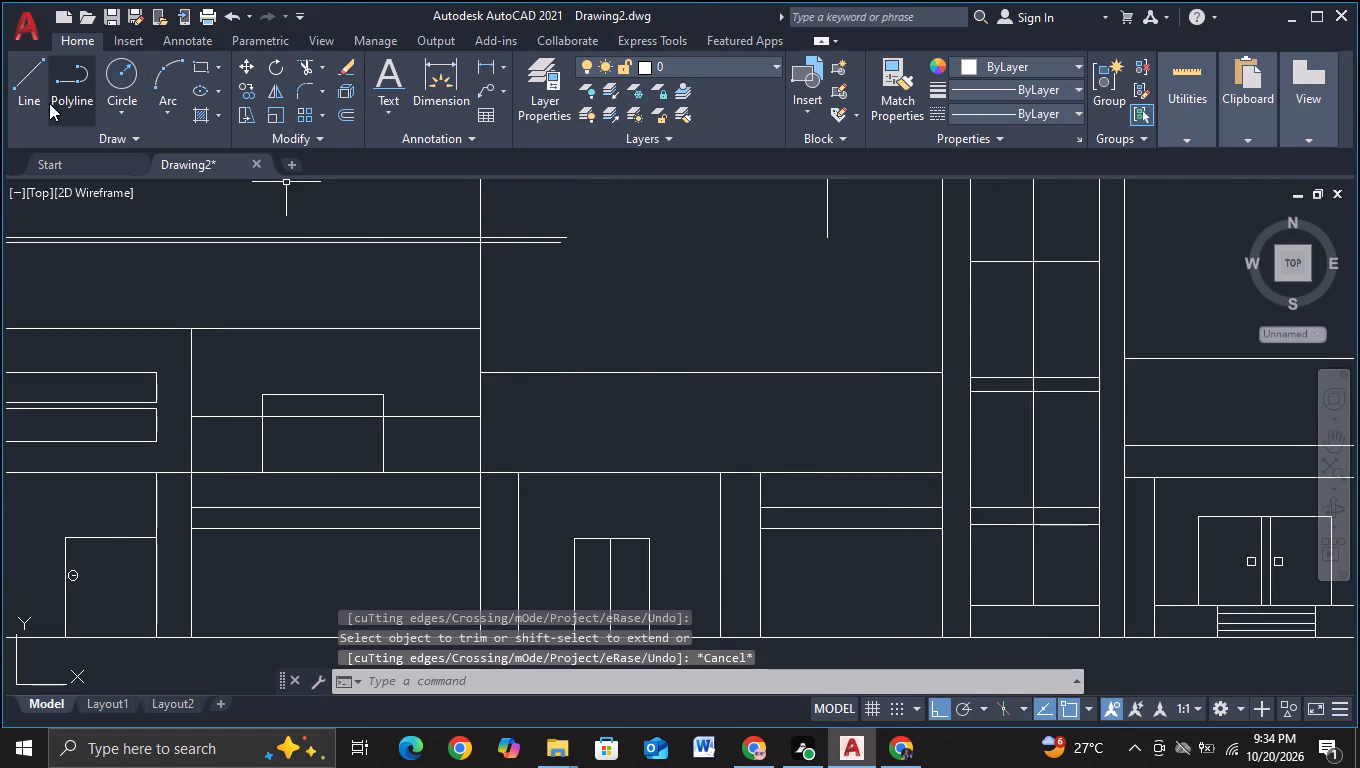
Draw a vertical line down from the end of the upper long horizontal line and trim it at the ground-storey roof line.
{"action": "left_click", "coordinate": [25, 107]}
{"action": "scroll", "coordinate": [659, 331], "scroll_direction": "up", "scroll_amount": 1}
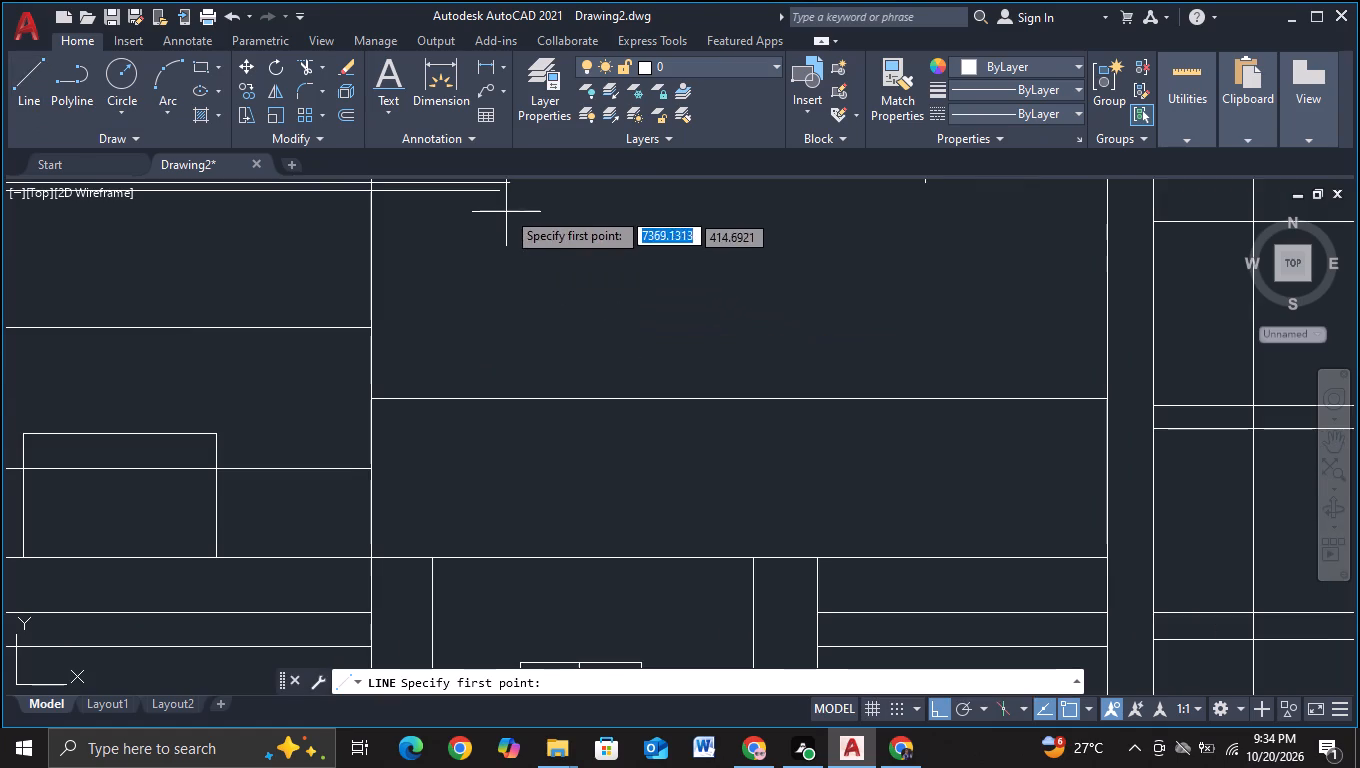
{"action": "left_click", "coordinate": [513, 186]}
{"action": "scroll", "coordinate": [504, 439], "scroll_direction": "down", "scroll_amount": 1}
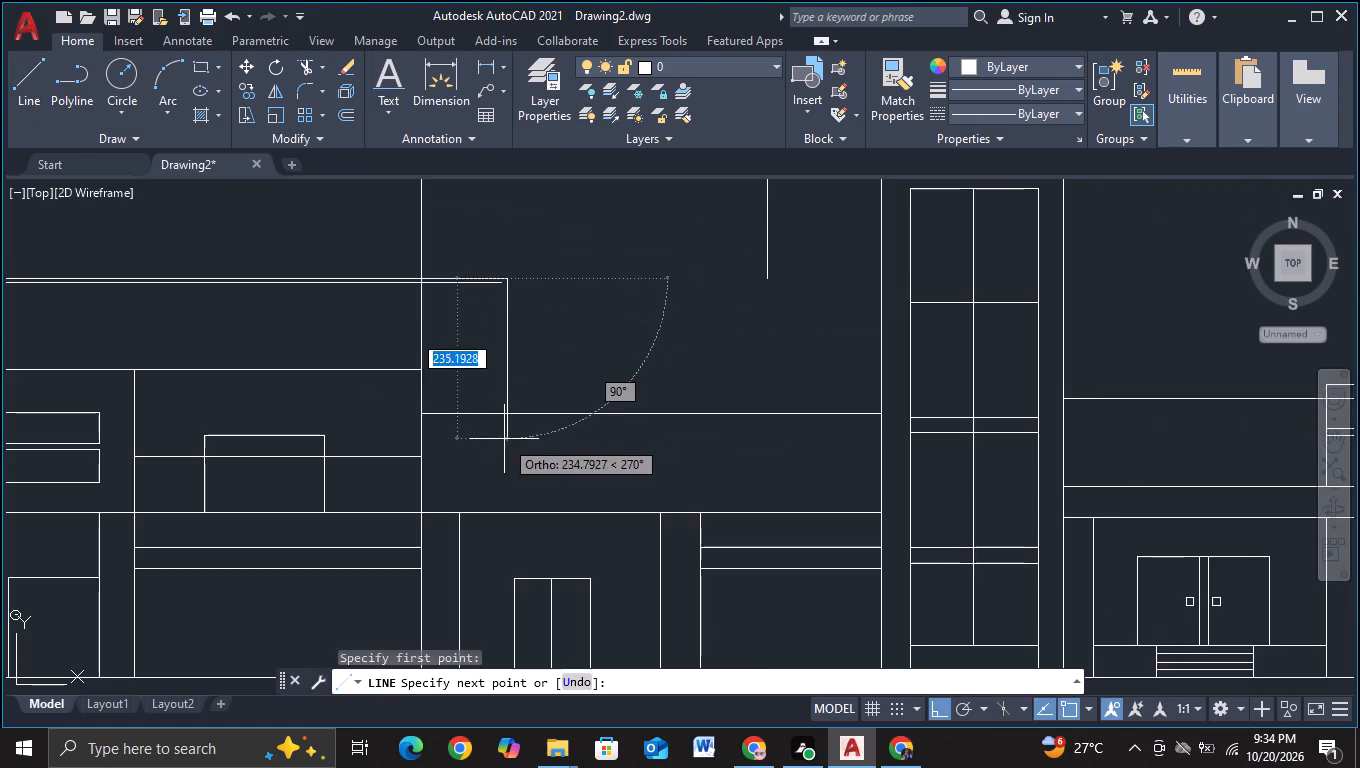
{"action": "middle_click_drag", "start_coordinate": [516, 446], "coordinate": [531, 317]}
{"action": "left_click", "coordinate": [516, 445]}
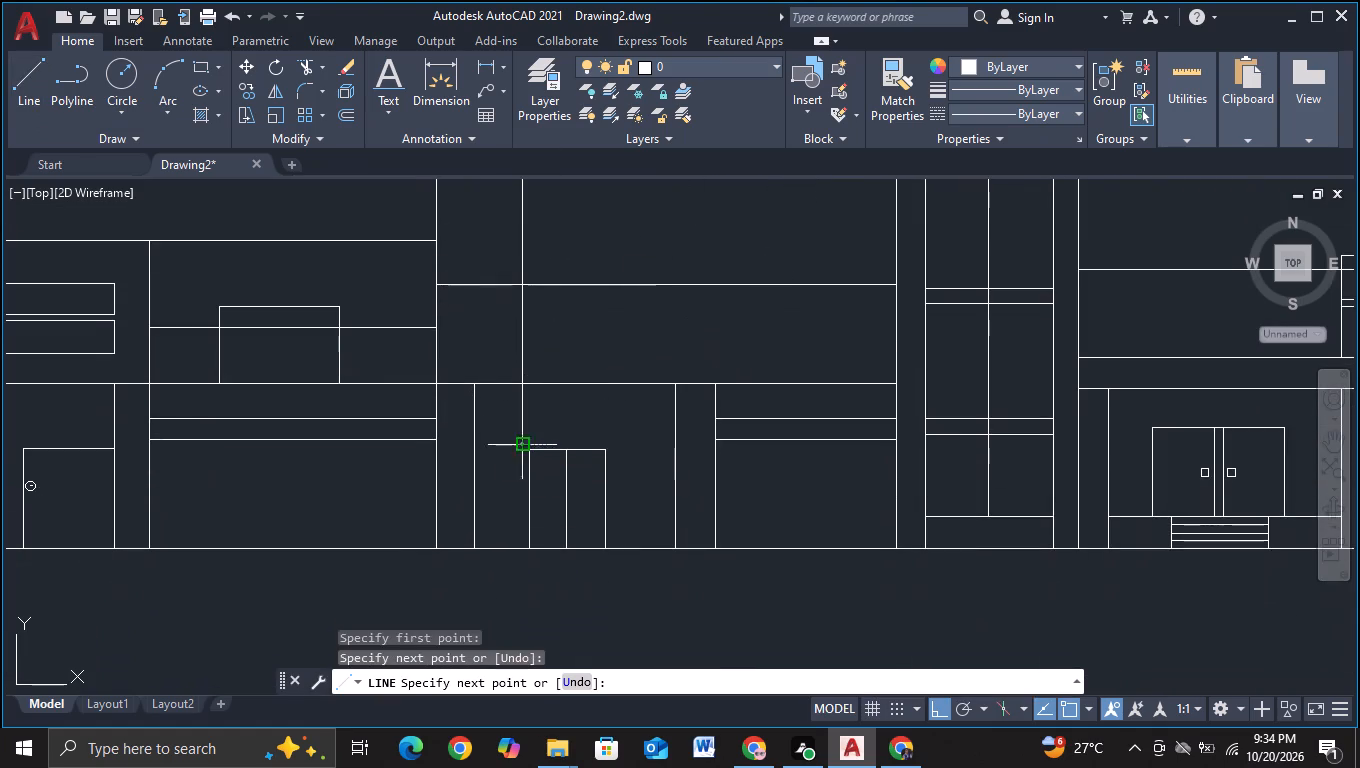
{"action": "key", "text": "Escape"}
{"action": "left_click", "coordinate": [304, 64]}
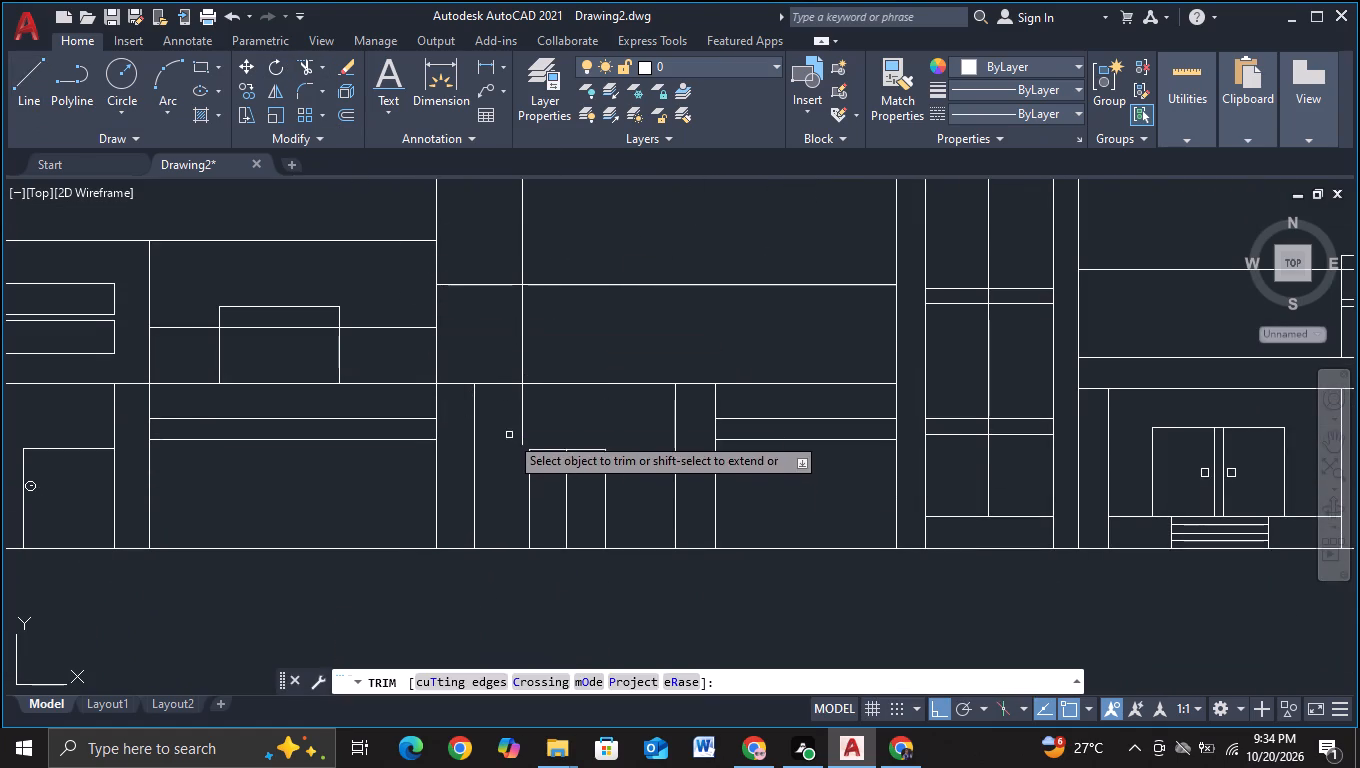
{"action": "left_click_drag", "start_coordinate": [509, 417], "coordinate": [563, 414]}
{"action": "middle_click_drag", "start_coordinate": [541, 319], "coordinate": [582, 459]}
{"action": "key", "text": "Escape"}
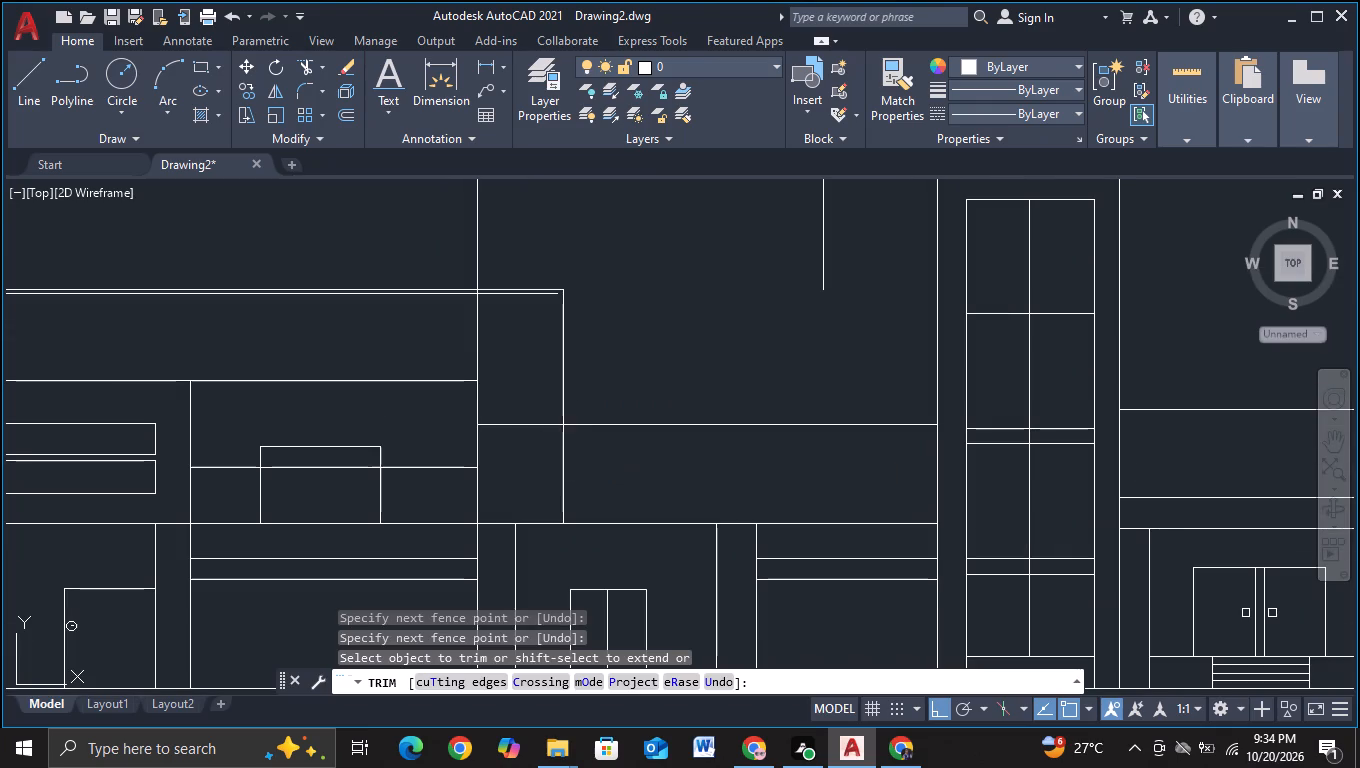
Draw a parallel inner vertical line down from the lower long horizontal line's end and trim it at the ground-storey roof line.
{"action": "left_click", "coordinate": [36, 108]}
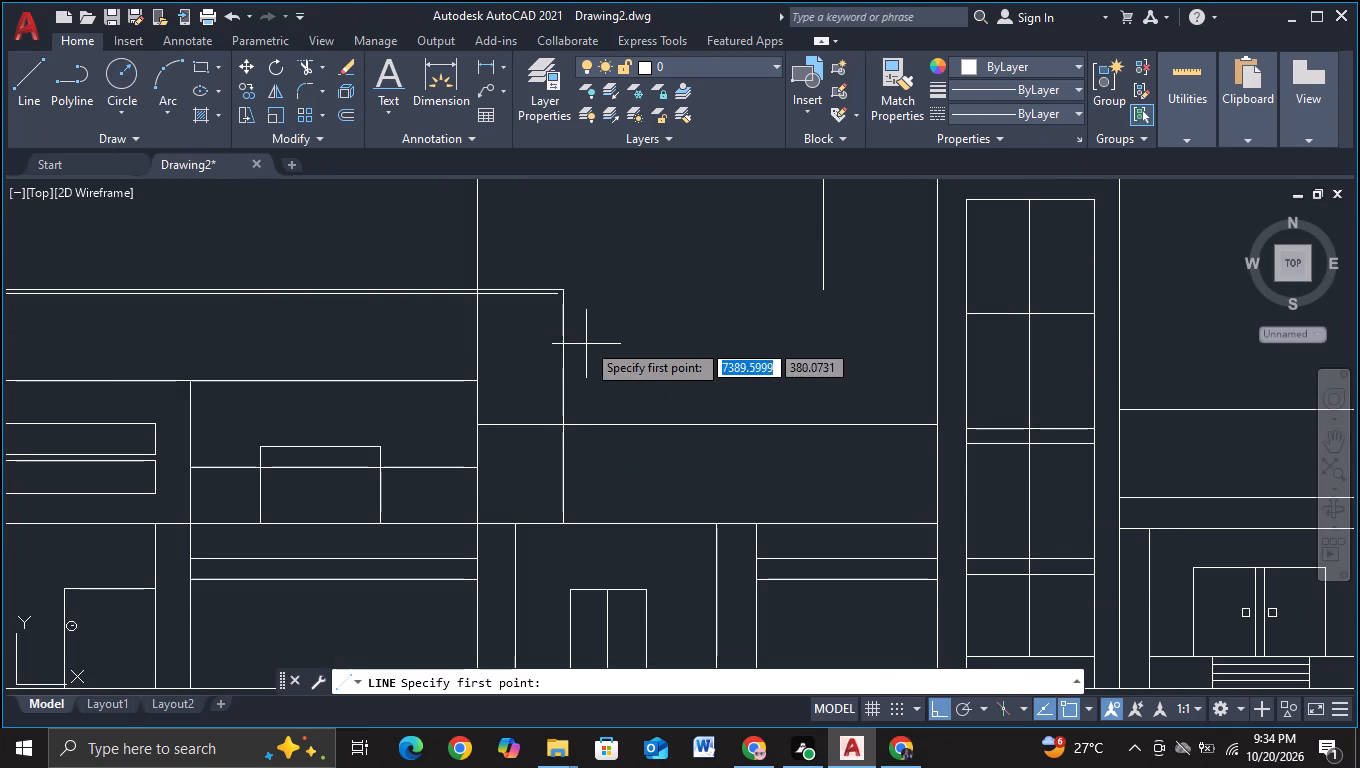
{"action": "left_click", "coordinate": [557, 296]}
{"action": "middle_click_drag", "start_coordinate": [557, 427], "coordinate": [575, 316]}
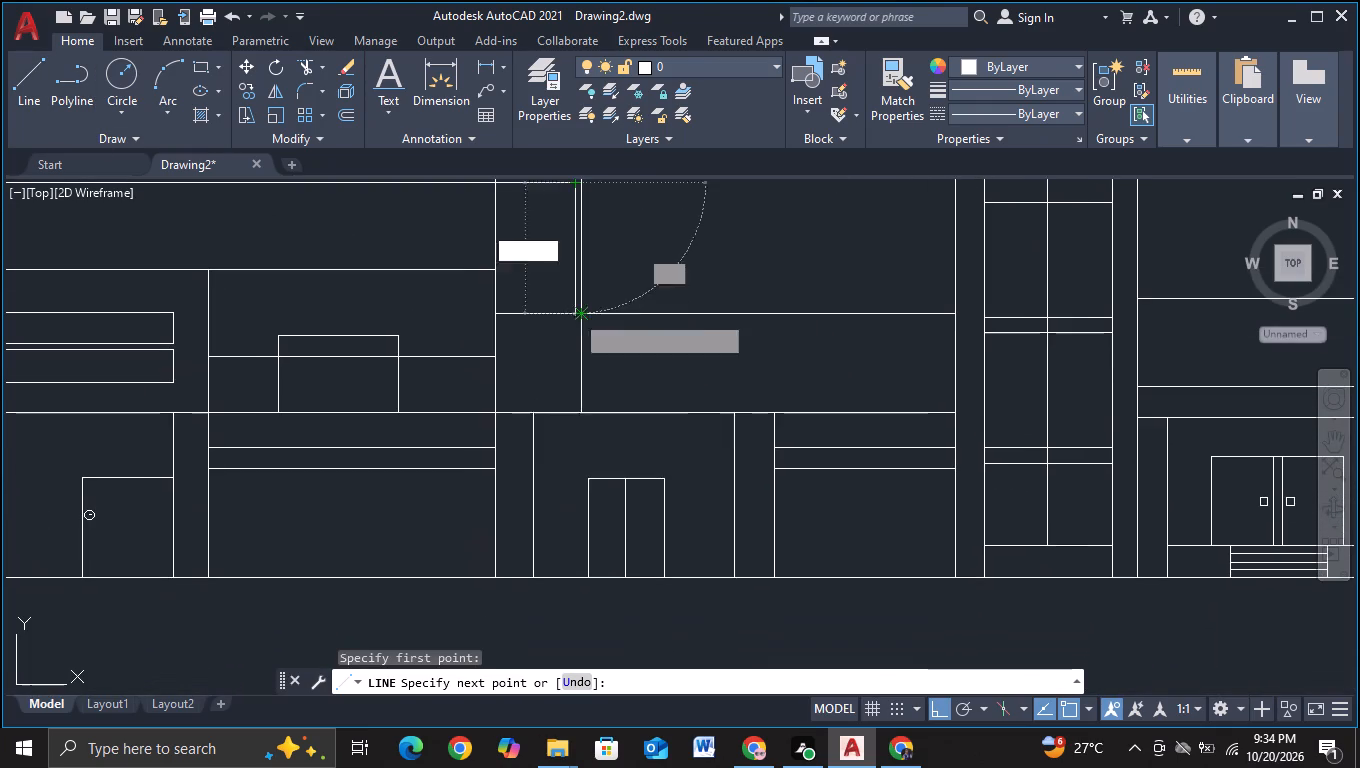
{"action": "left_click", "coordinate": [569, 466]}
{"action": "key", "text": "Escape"}
{"action": "left_click", "coordinate": [301, 65]}
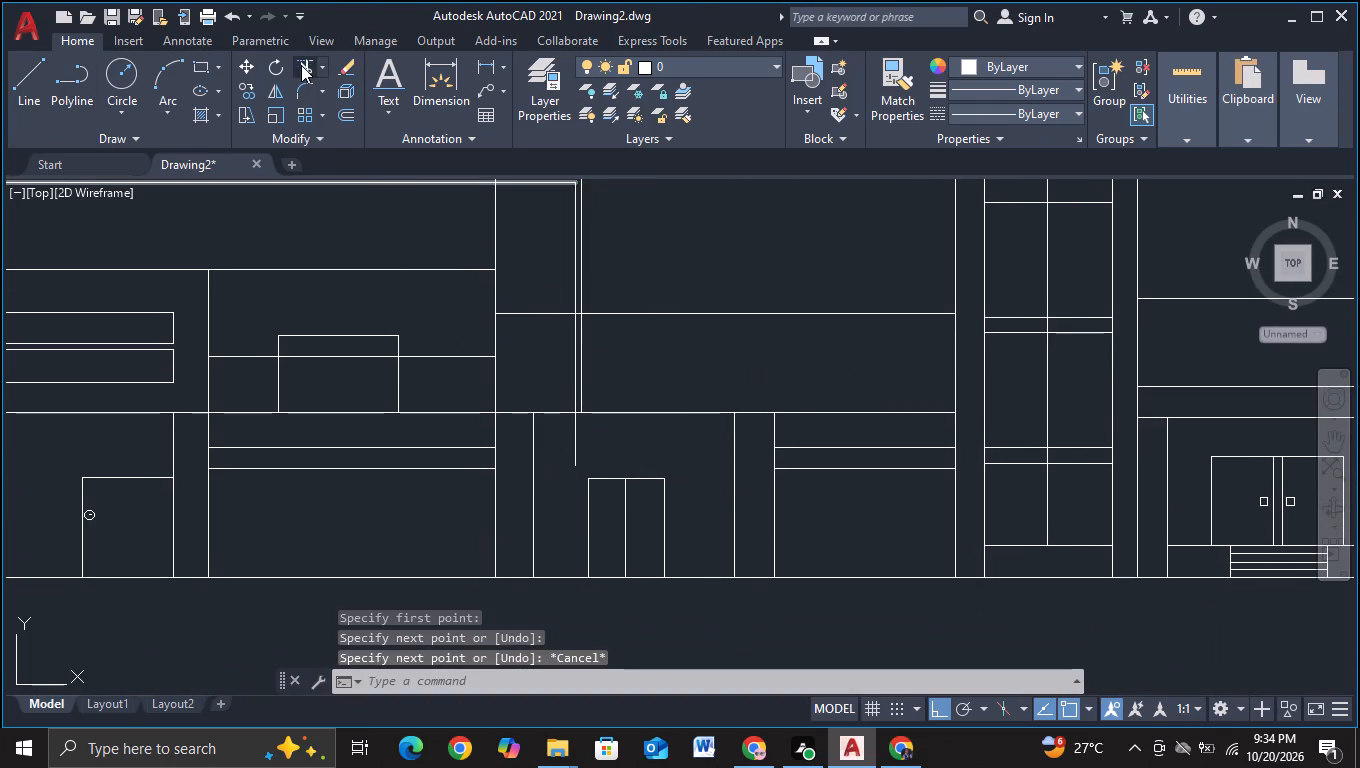
{"action": "left_click_drag", "start_coordinate": [561, 441], "coordinate": [617, 435]}
{"action": "middle_click_drag", "start_coordinate": [633, 382], "coordinate": [562, 490]}
{"action": "scroll", "coordinate": [548, 431], "scroll_direction": "up", "scroll_amount": 1}
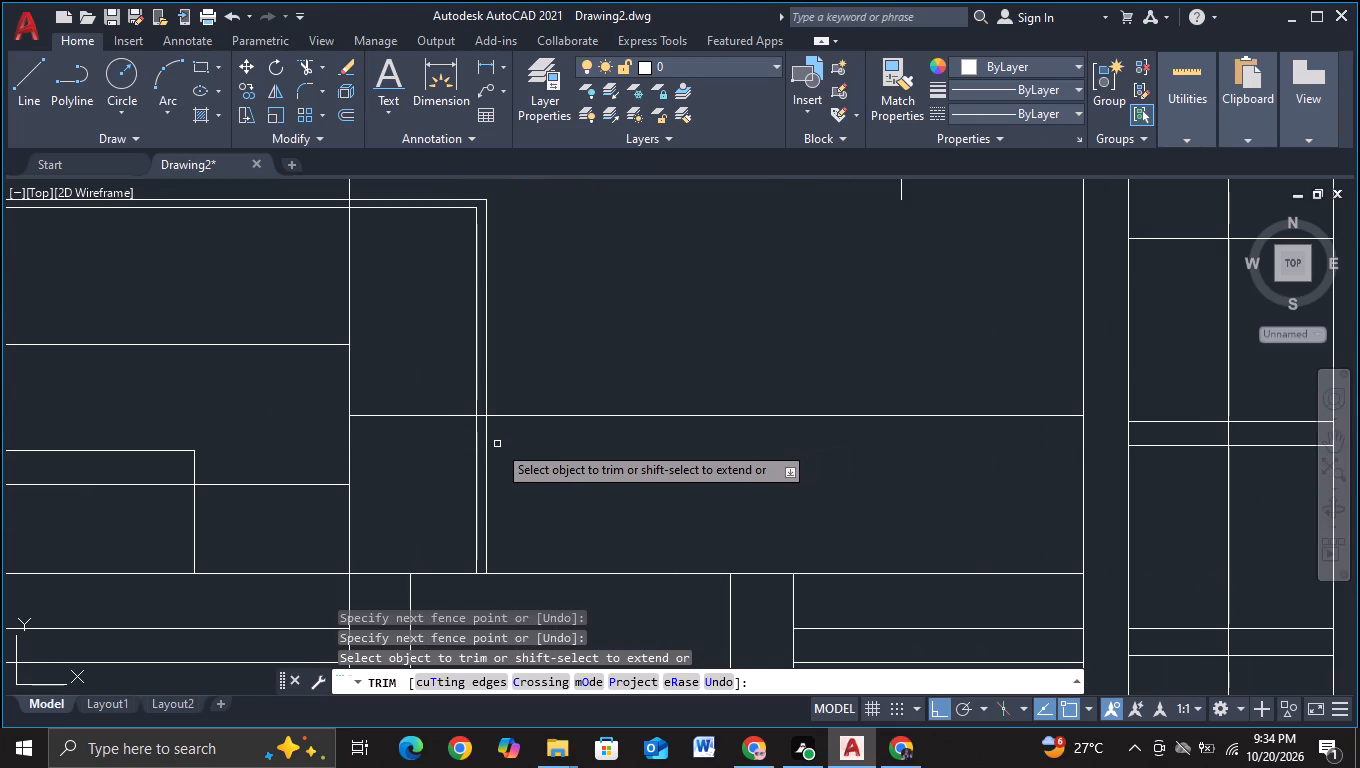
{"action": "key", "text": "Escape"}
Draw an inner outline inside the raised block's top: a short rise, about 332 across towards the tower, and a short drop.
{"action": "scroll", "coordinate": [498, 444], "scroll_direction": "down", "scroll_amount": 2}
{"action": "middle_click_drag", "start_coordinate": [579, 476], "coordinate": [562, 397]}
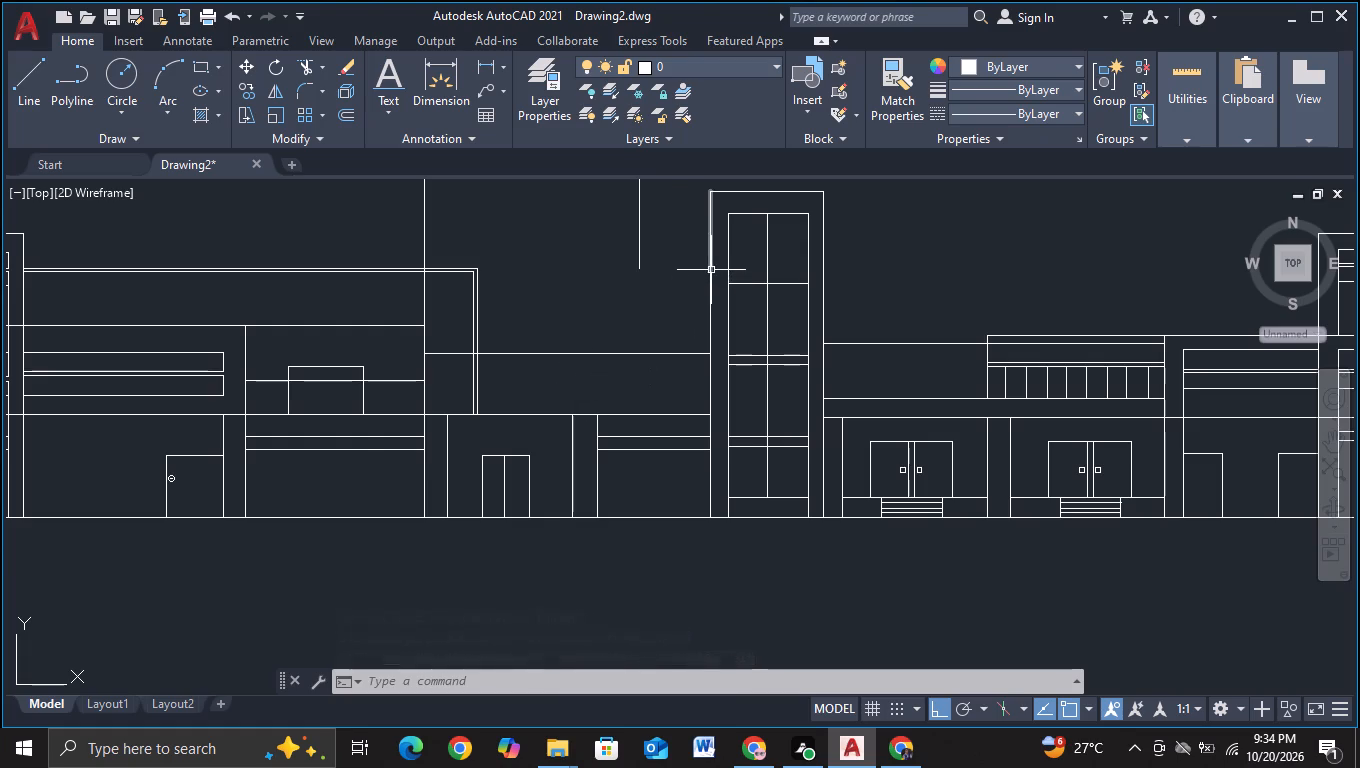
{"action": "middle_click_drag", "start_coordinate": [717, 277], "coordinate": [719, 362]}
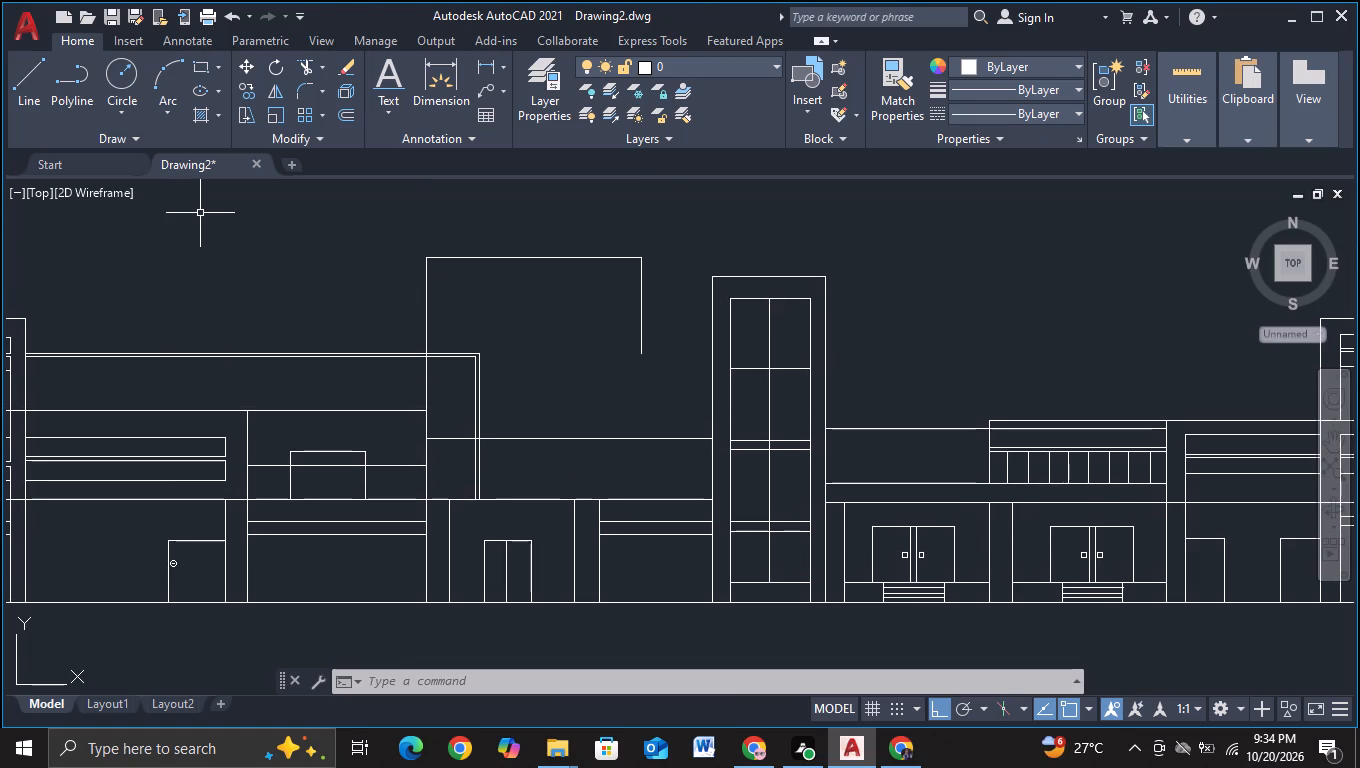
{"action": "left_click", "coordinate": [33, 94]}
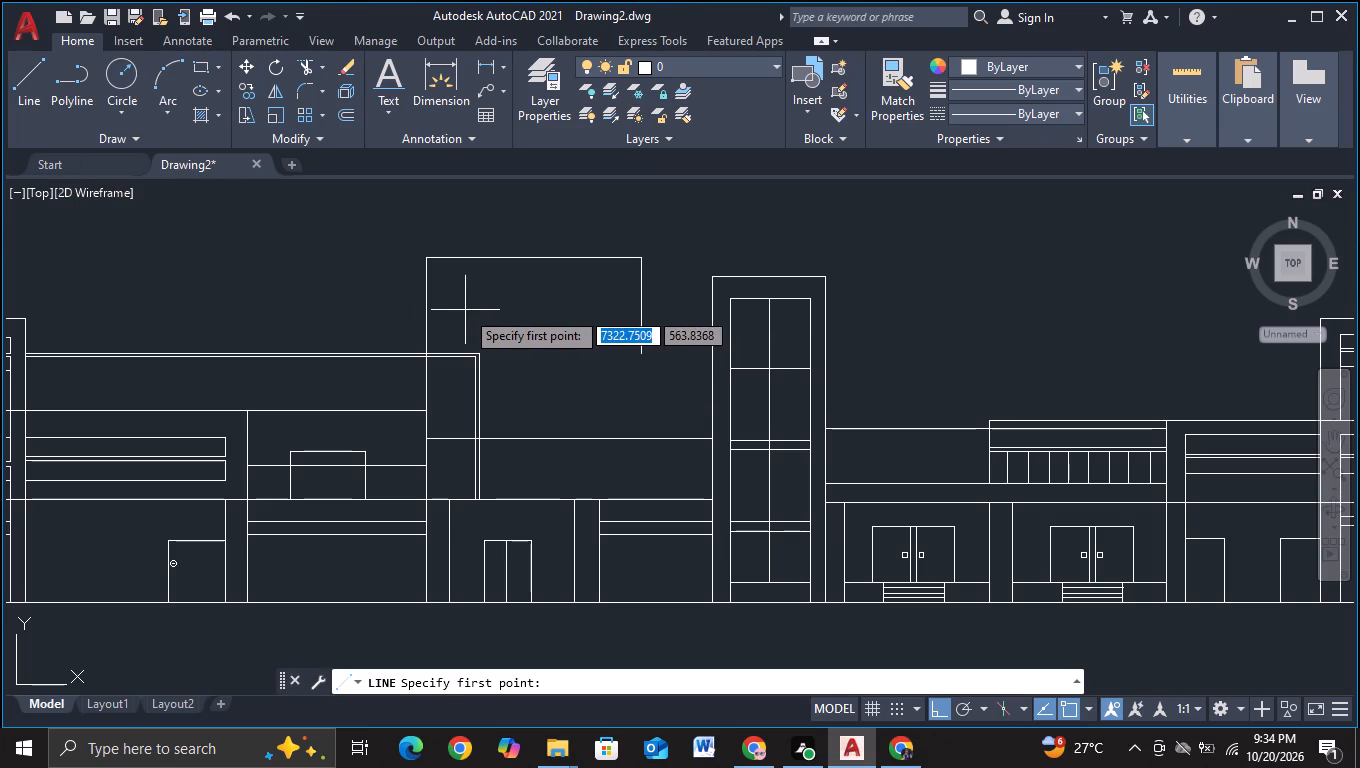
{"action": "scroll", "coordinate": [447, 295], "scroll_direction": "up", "scroll_amount": 1}
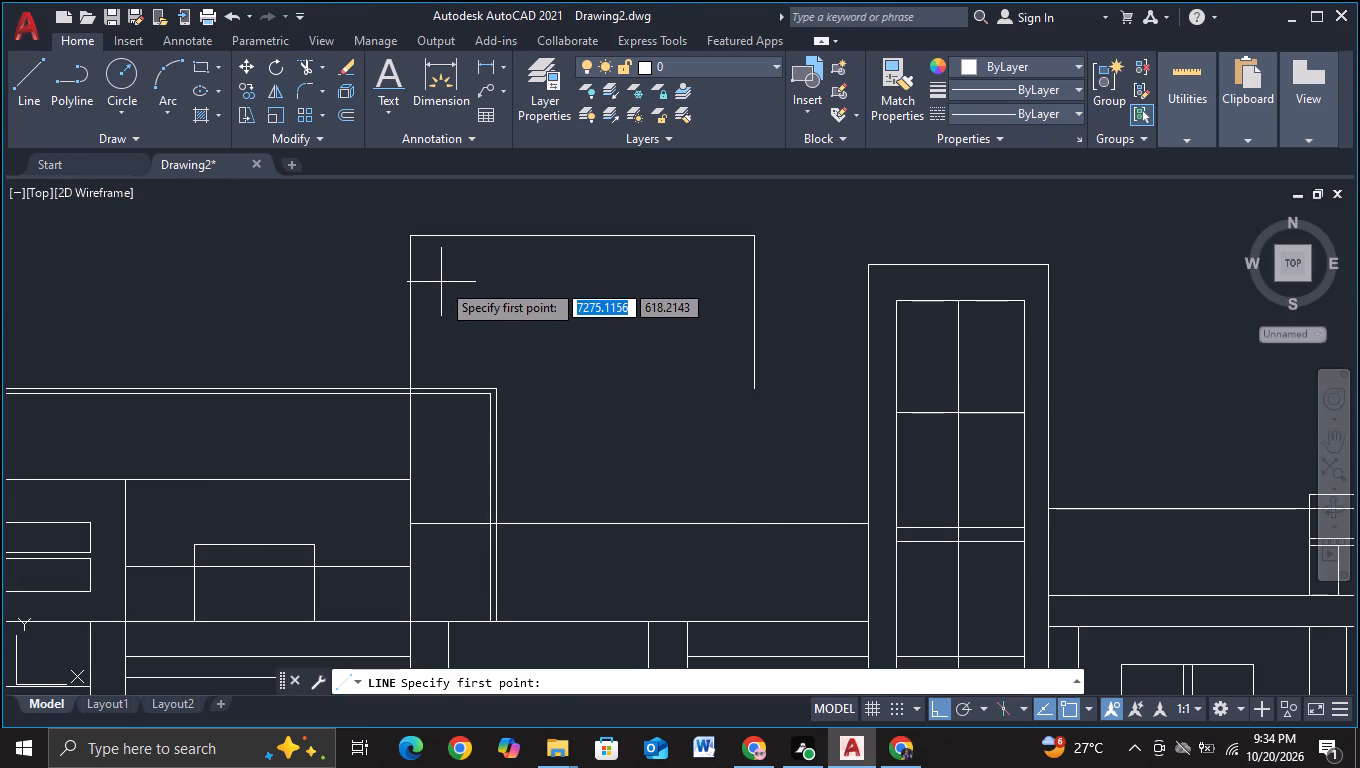
{"action": "left_click", "coordinate": [441, 282]}
{"action": "left_click", "coordinate": [440, 257]}
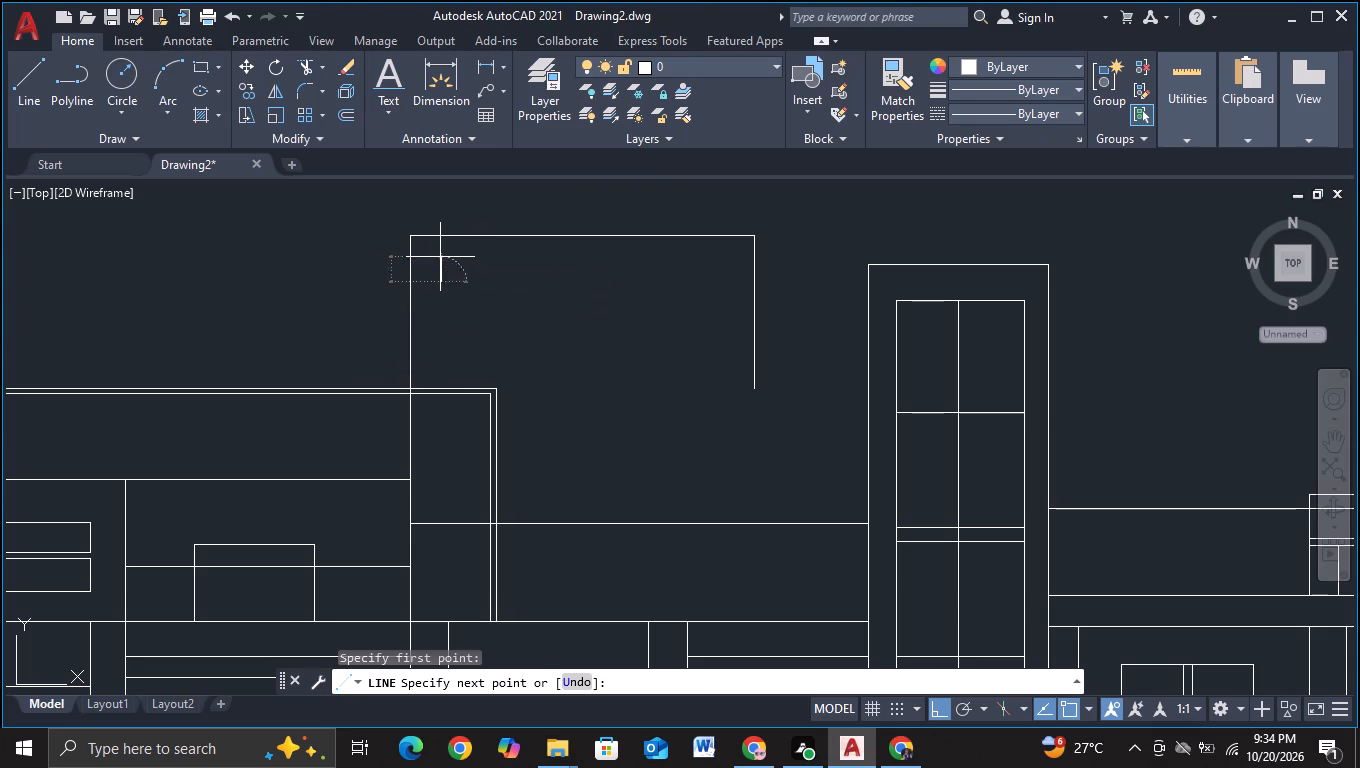
{"action": "left_click", "coordinate": [666, 259]}
{"action": "left_click", "coordinate": [669, 304]}
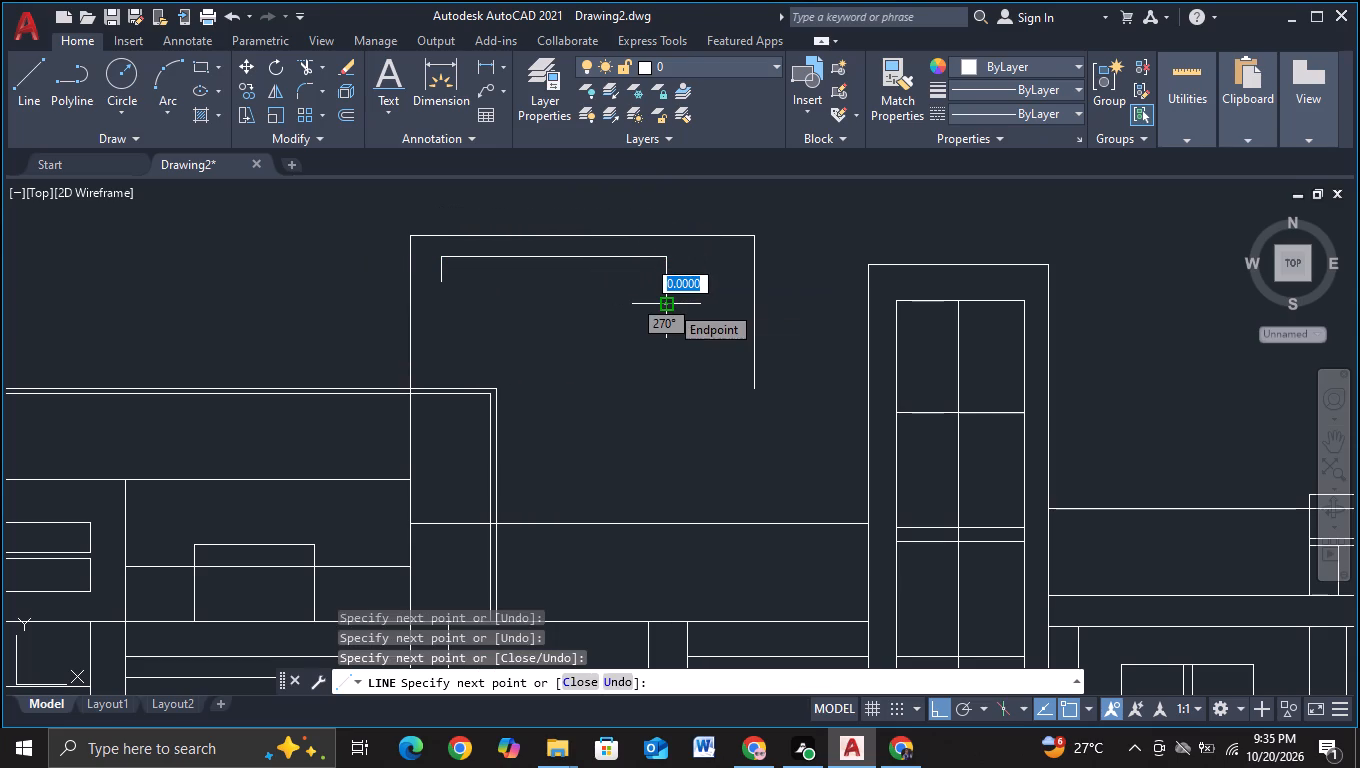
{"action": "key", "text": "Escape"}
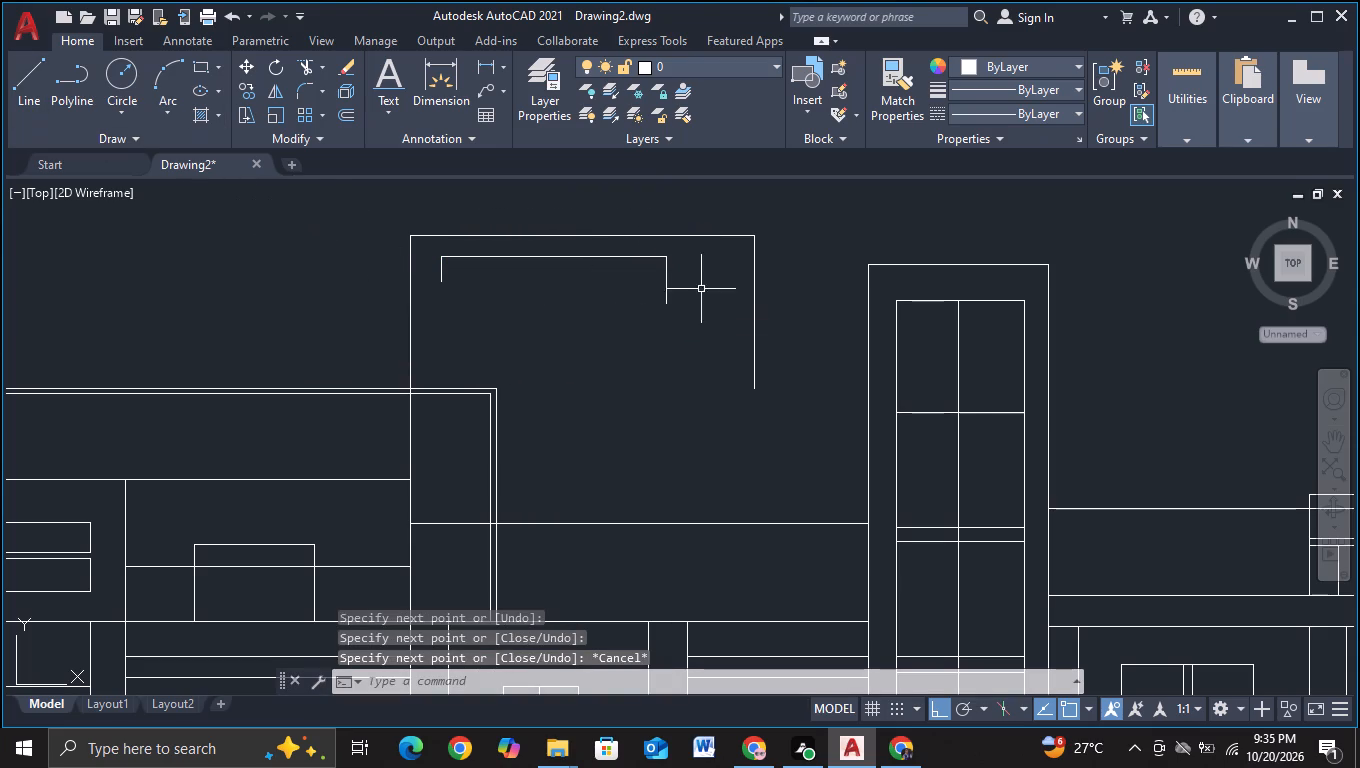
Move the raised block's tower-side vertical edge about 91 away from the glazed tower.
{"action": "left_click", "coordinate": [754, 303]}
{"action": "key", "text": "m"}
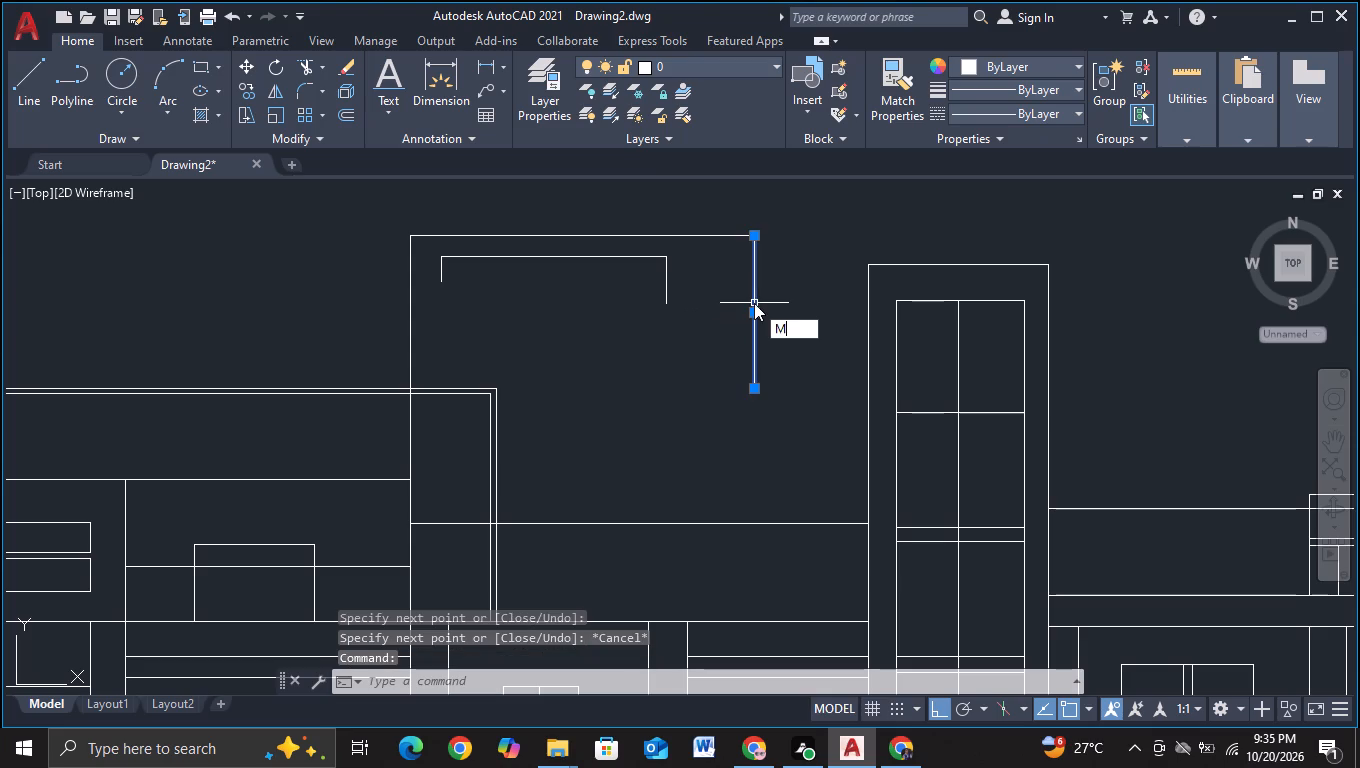
{"action": "left_click", "coordinate": [856, 355]}
{"action": "left_click", "coordinate": [749, 309]}
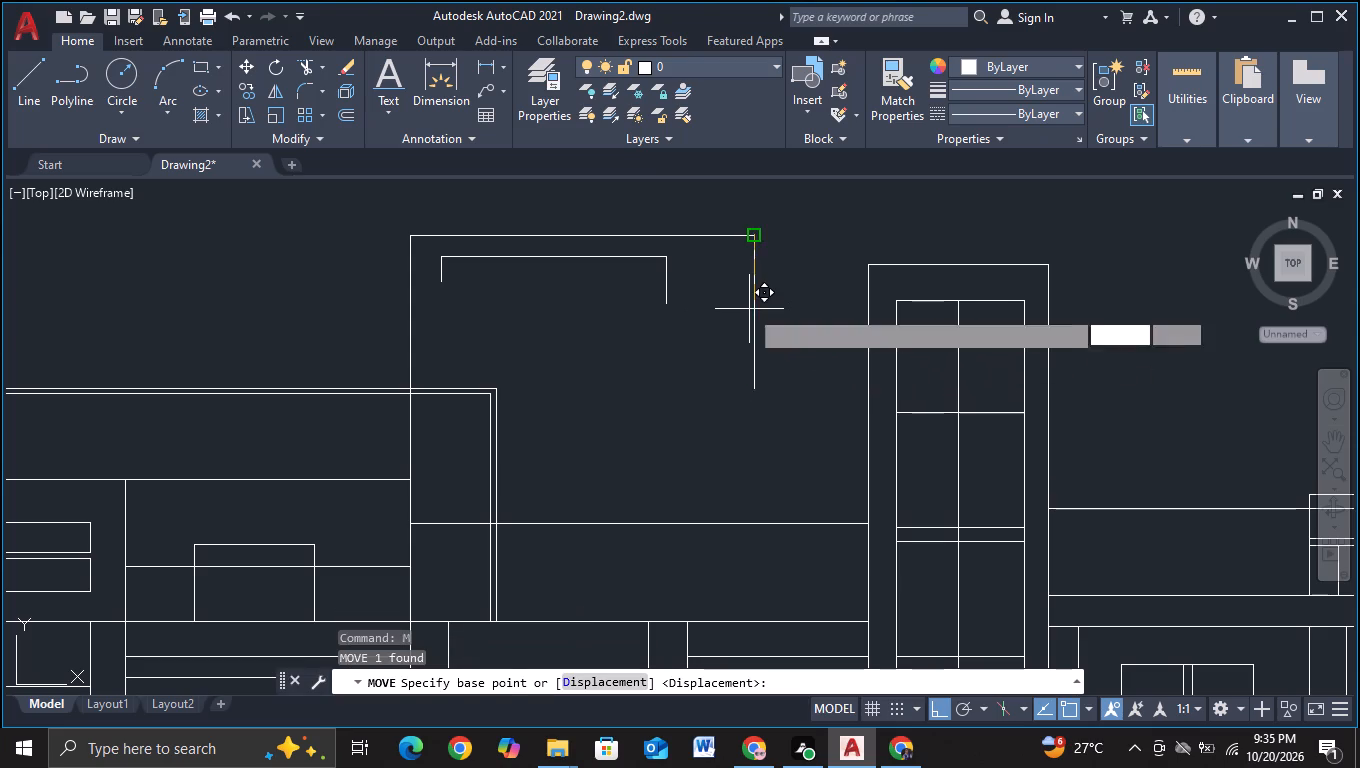
{"action": "left_click", "coordinate": [693, 270]}
{"action": "key", "text": "Escape"}
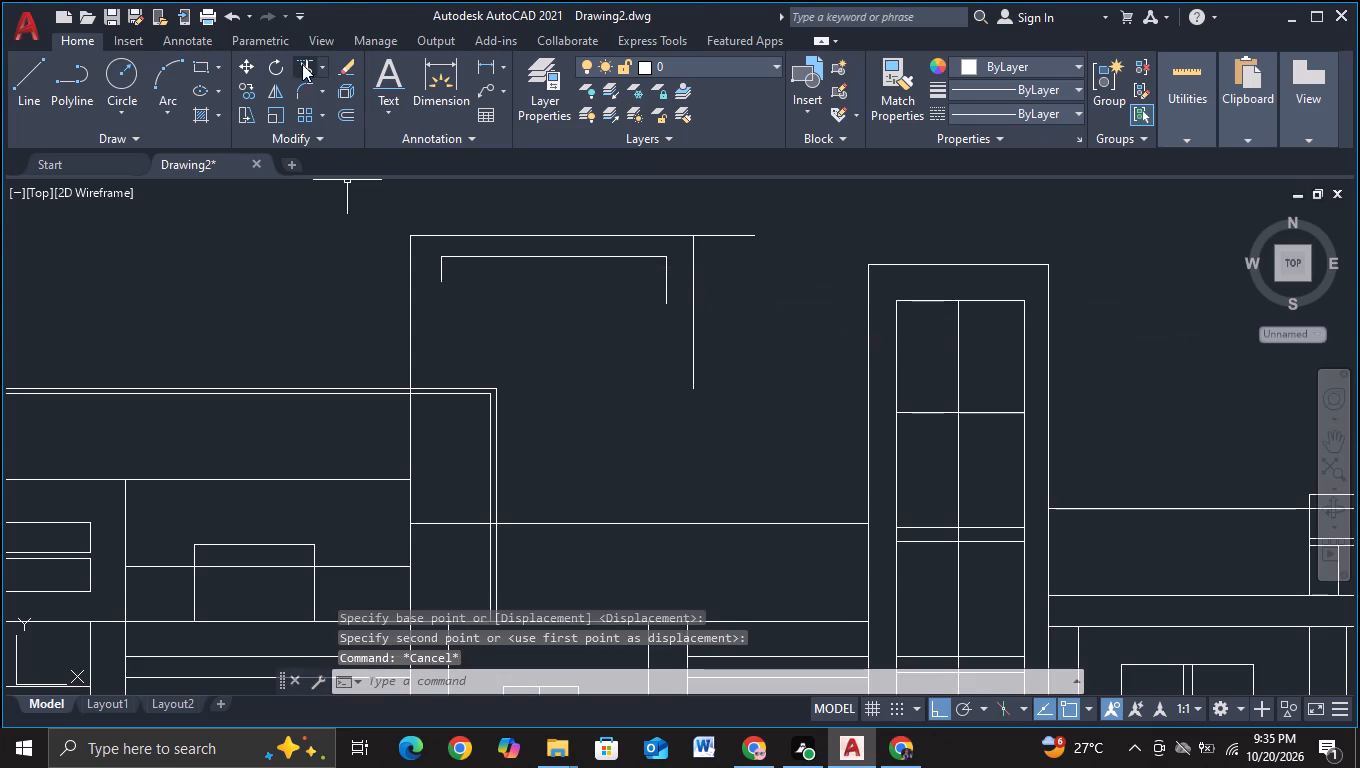
Trim the raised block's top line where it extends past the moved vertical edge.
{"action": "left_click", "coordinate": [302, 64]}
{"action": "left_click_drag", "start_coordinate": [730, 219], "coordinate": [740, 316]}
{"action": "scroll", "coordinate": [740, 318], "scroll_direction": "down", "scroll_amount": 1}
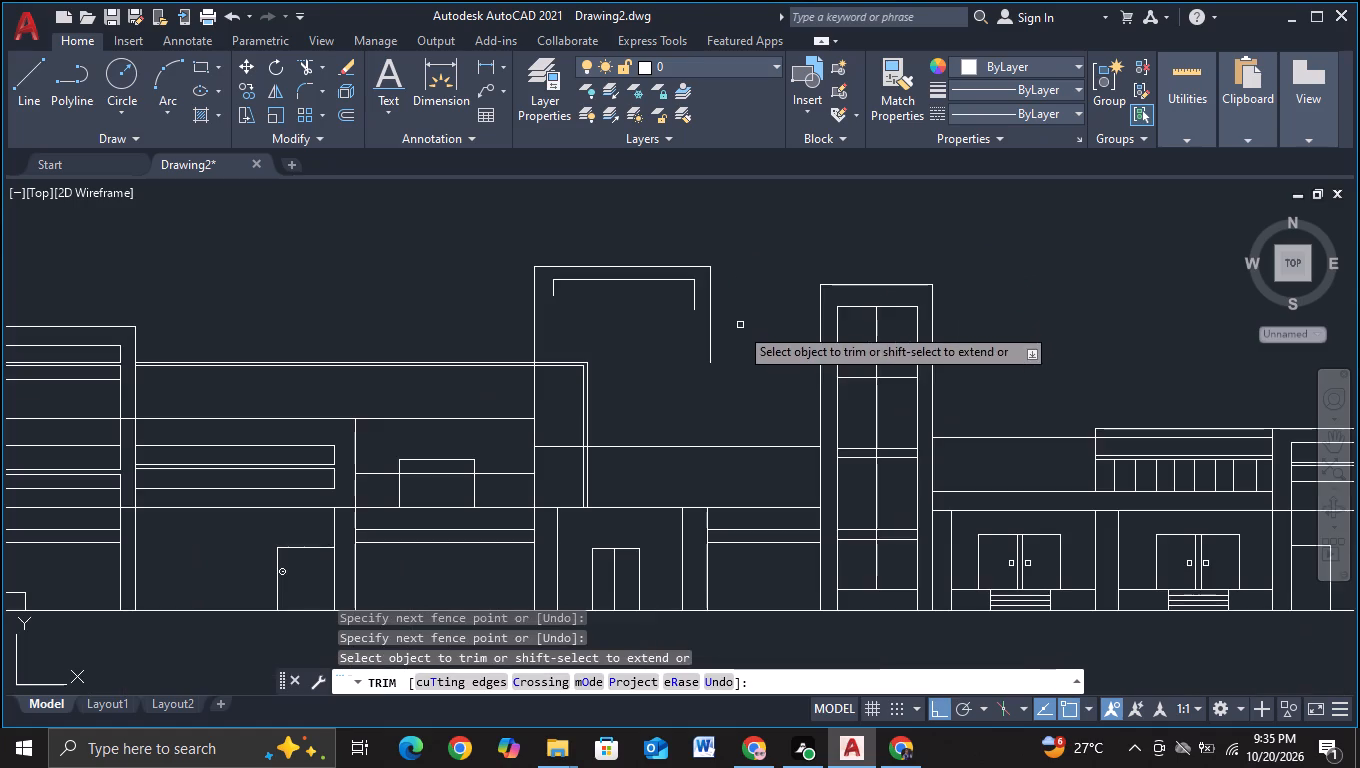
{"action": "middle_click_drag", "start_coordinate": [732, 354], "coordinate": [732, 289]}
{"action": "key", "text": "Escape"}
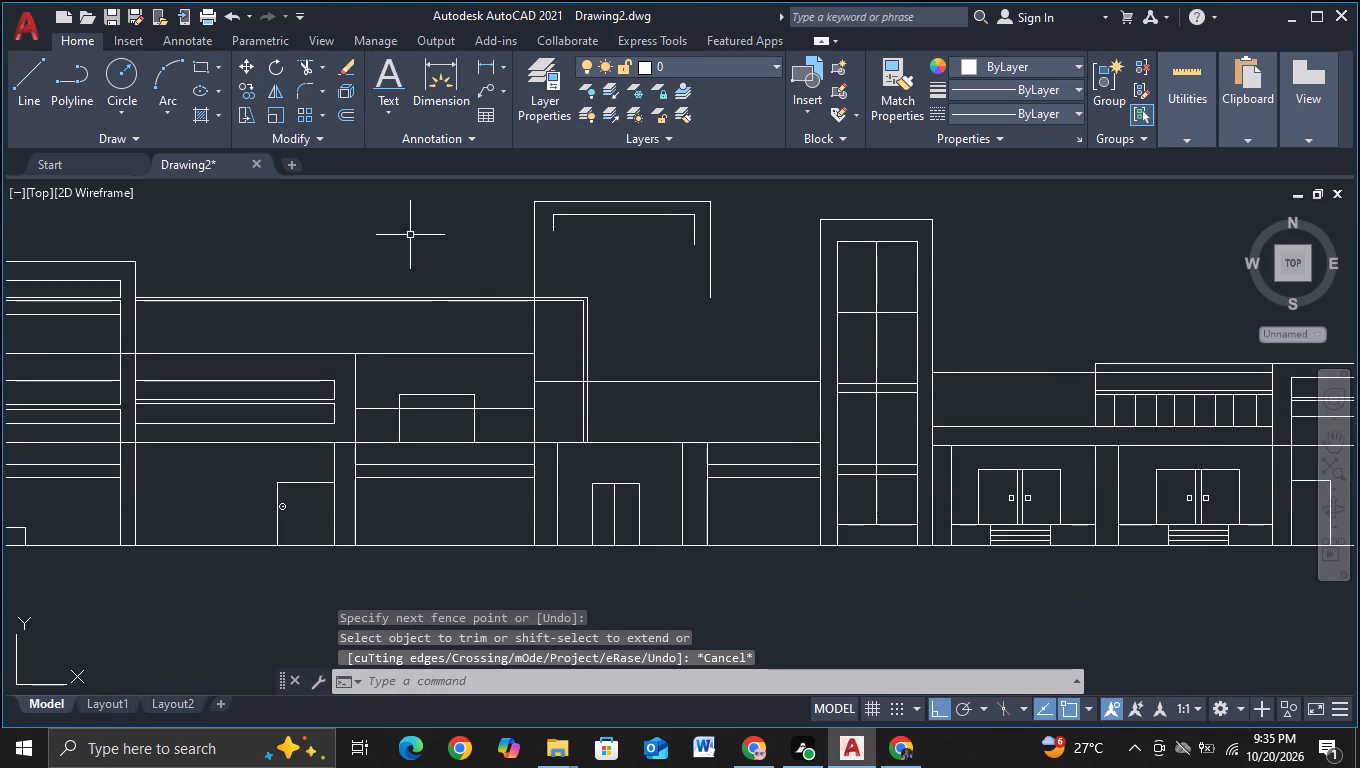
Draw a horizontal line across the raised block through the lower end of the inner outline's short rise, past both outer edges.
{"action": "left_click", "coordinate": [41, 82]}
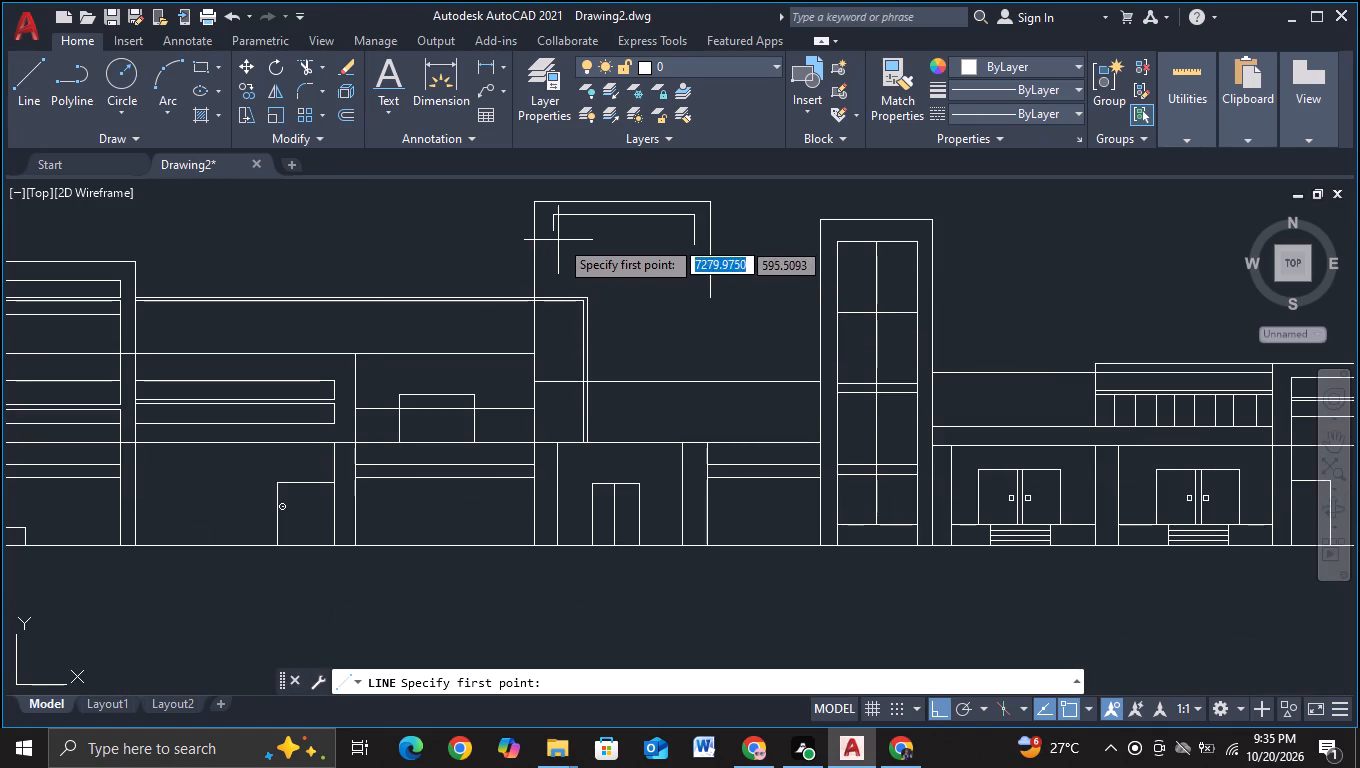
{"action": "left_click", "coordinate": [559, 235]}
{"action": "scroll", "coordinate": [556, 248], "scroll_direction": "up", "scroll_amount": 2}
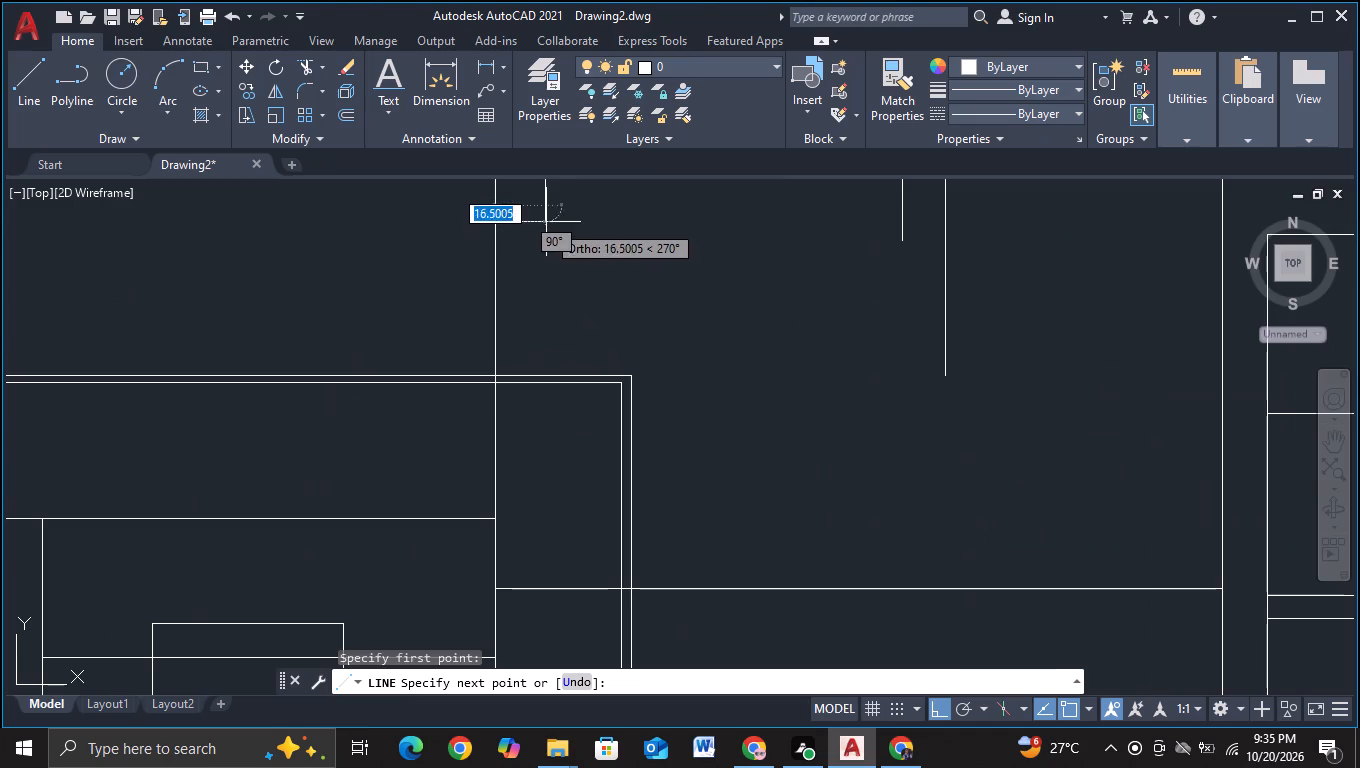
{"action": "middle_click_drag", "start_coordinate": [546, 221], "coordinate": [518, 364]}
{"action": "left_click", "coordinate": [511, 349]}
{"action": "left_click", "coordinate": [353, 347]}
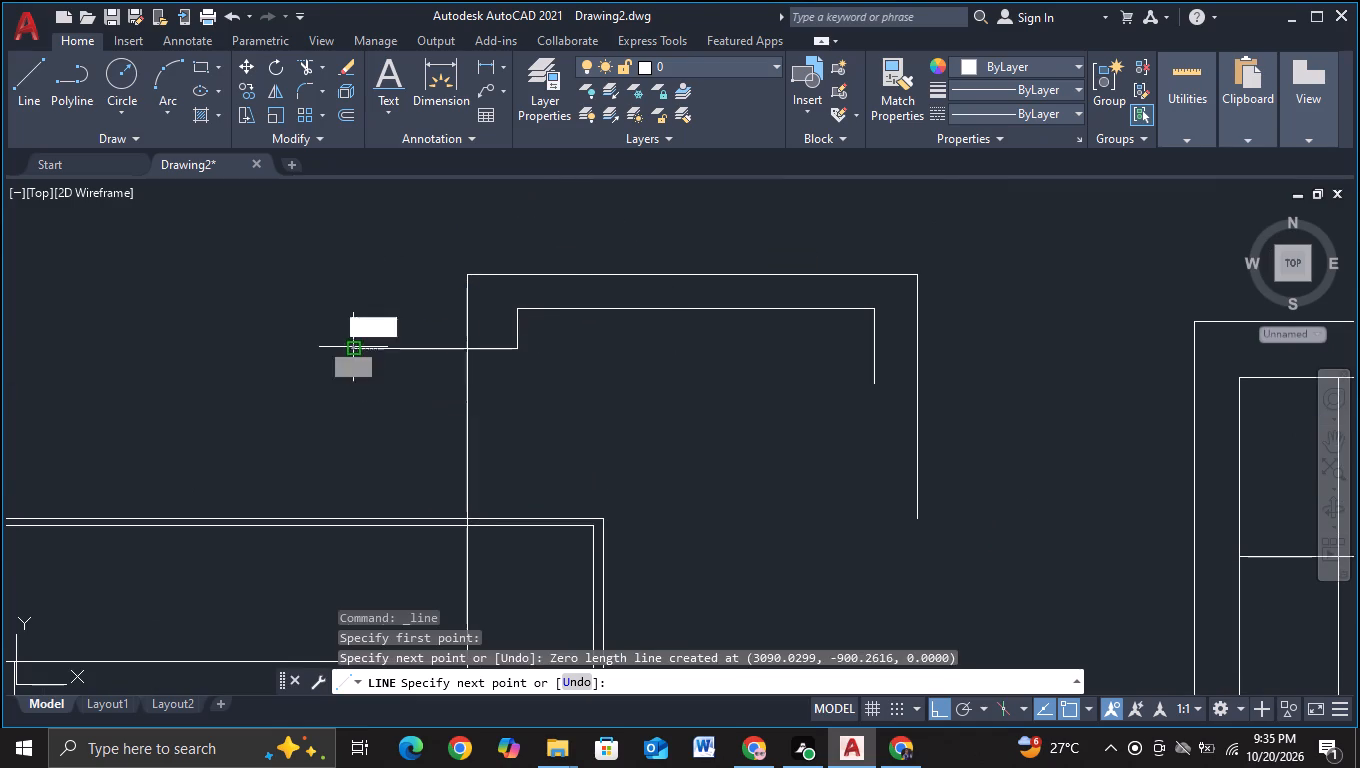
{"action": "key", "text": "Escape"}
{"action": "left_click", "coordinate": [43, 93]}
{"action": "left_click", "coordinate": [516, 353]}
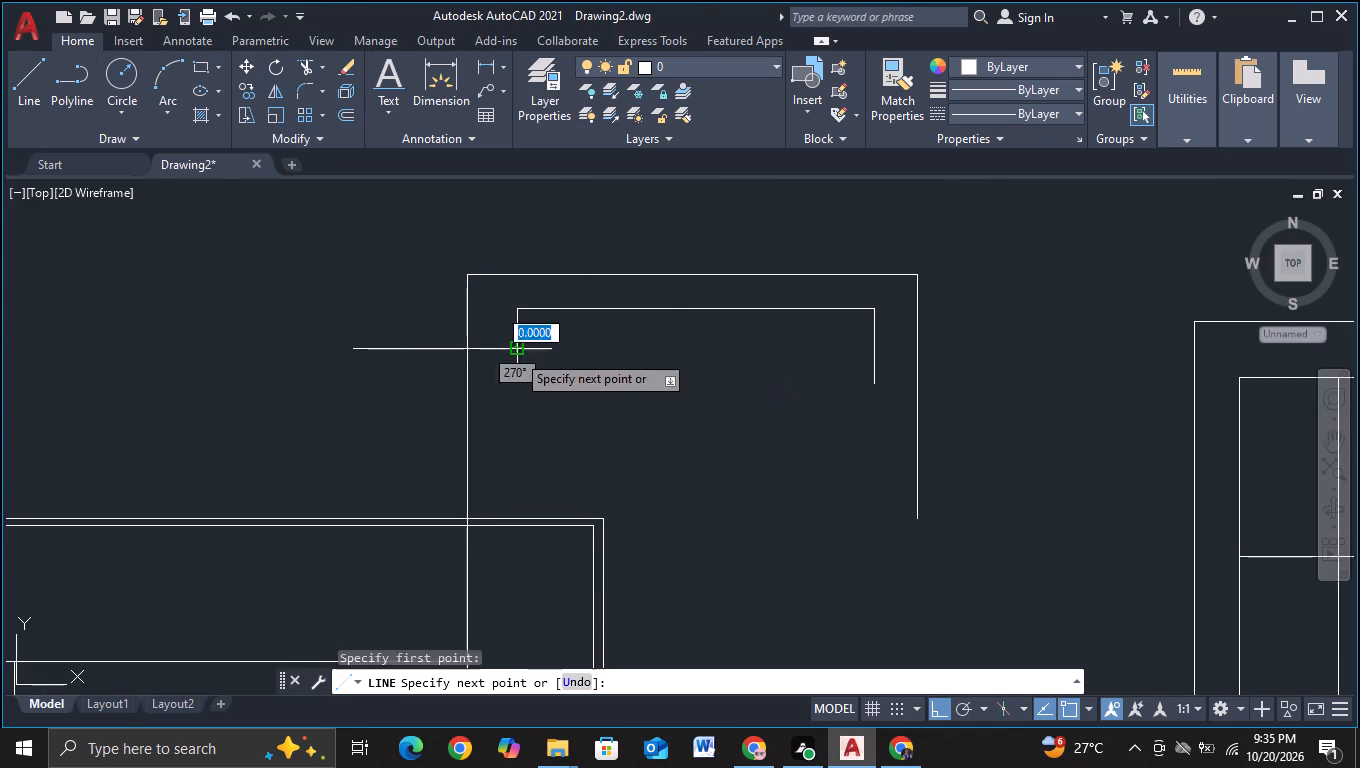
{"action": "left_click", "coordinate": [1048, 367]}
{"action": "key", "text": "Escape"}
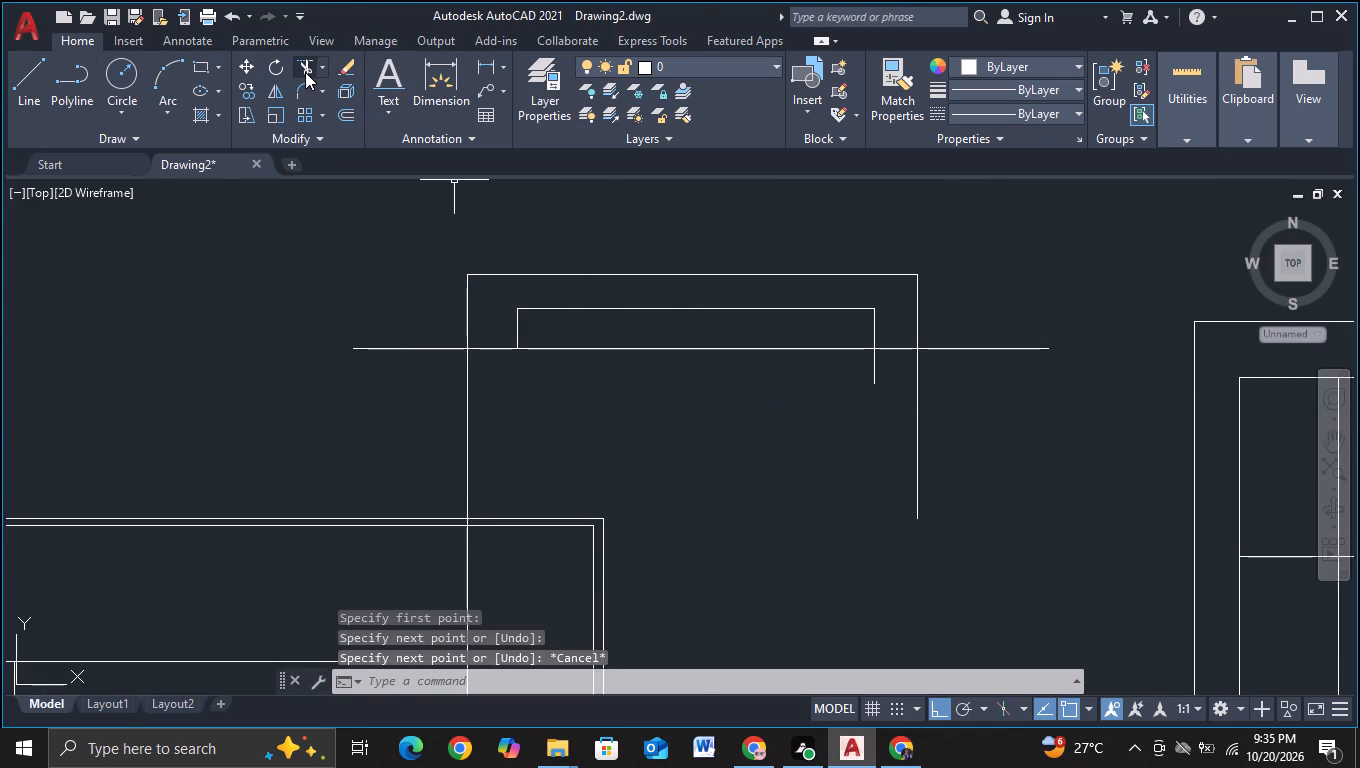
Trim the horizontal line's overhangs outside the raised block, plus the inner drop and tower-side edge below it.
{"action": "left_click", "coordinate": [305, 72]}
{"action": "left_click_drag", "start_coordinate": [407, 298], "coordinate": [396, 421]}
{"action": "left_click_drag", "start_coordinate": [786, 397], "coordinate": [998, 388]}
{"action": "left_click_drag", "start_coordinate": [969, 383], "coordinate": [815, 370]}
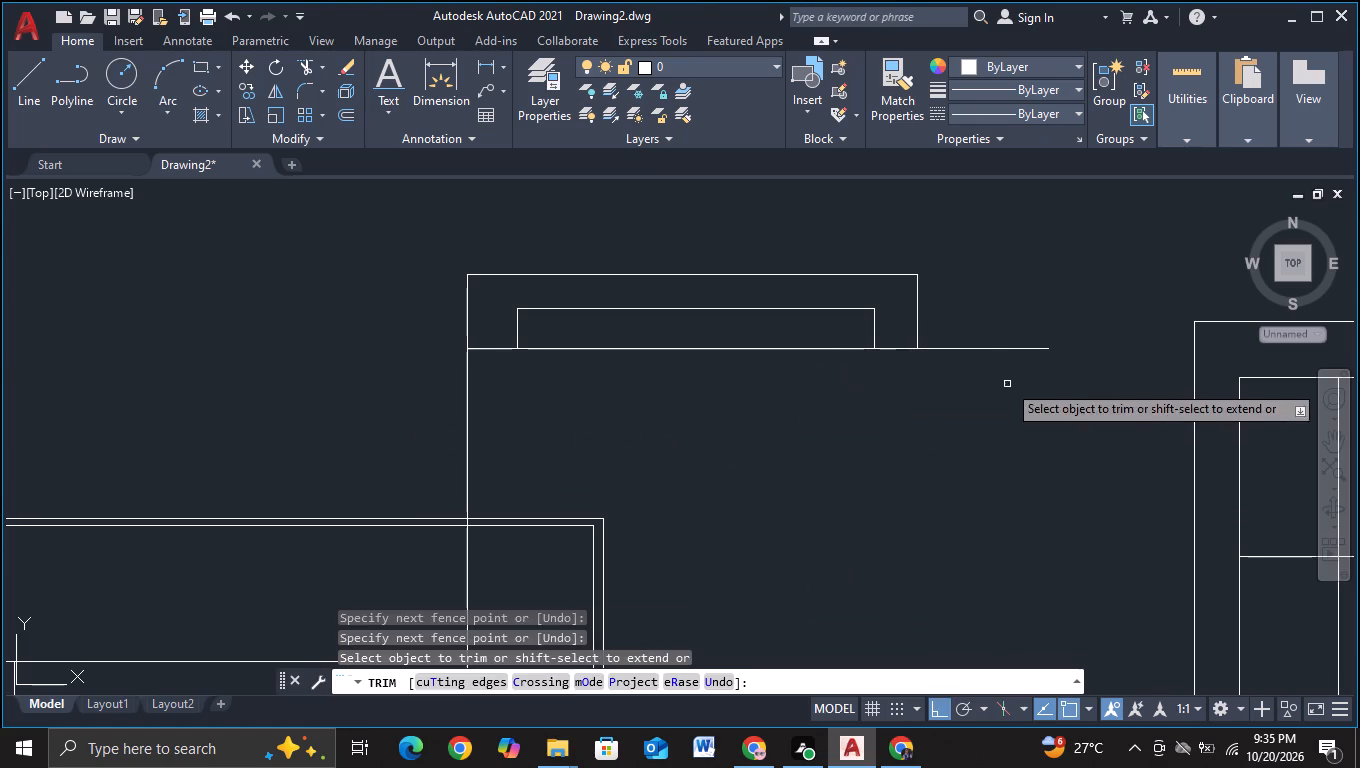
{"action": "left_click_drag", "start_coordinate": [985, 325], "coordinate": [971, 410]}
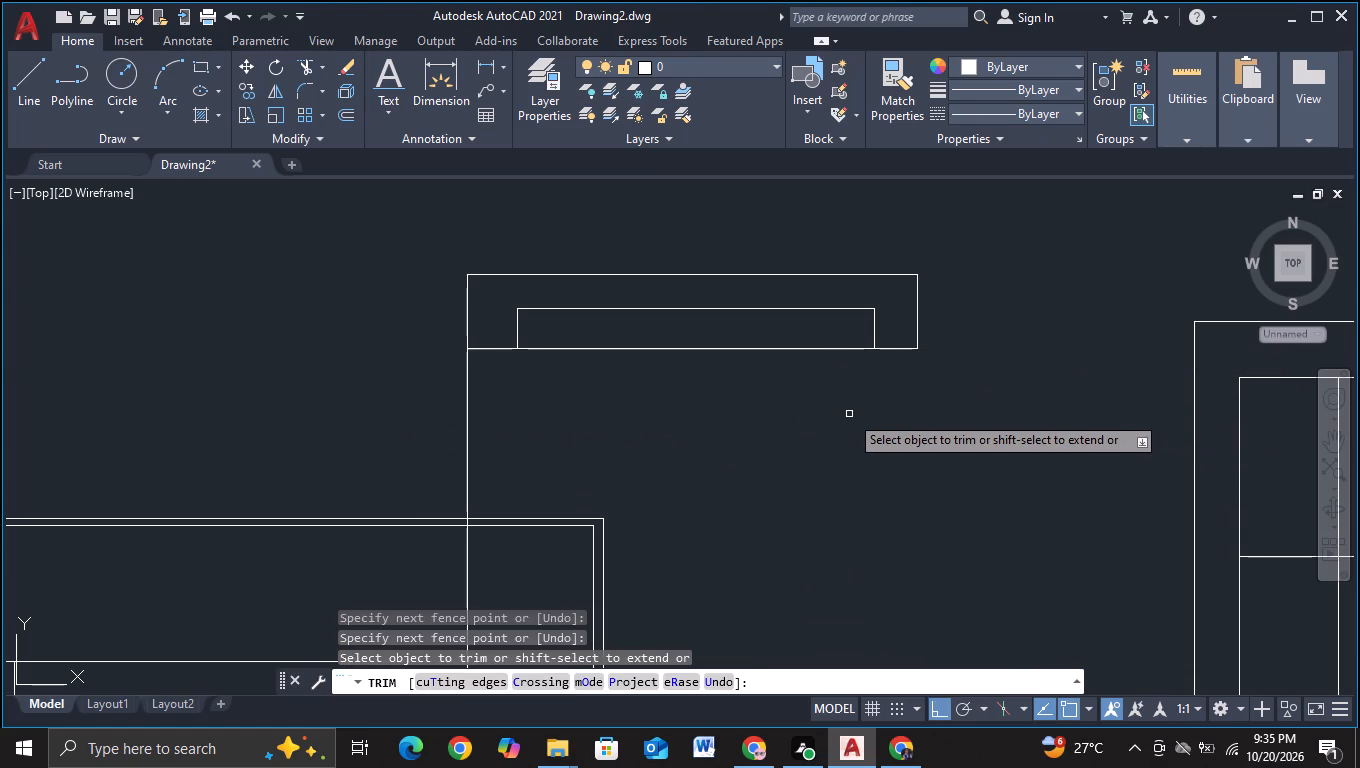
{"action": "key", "text": "Escape"}
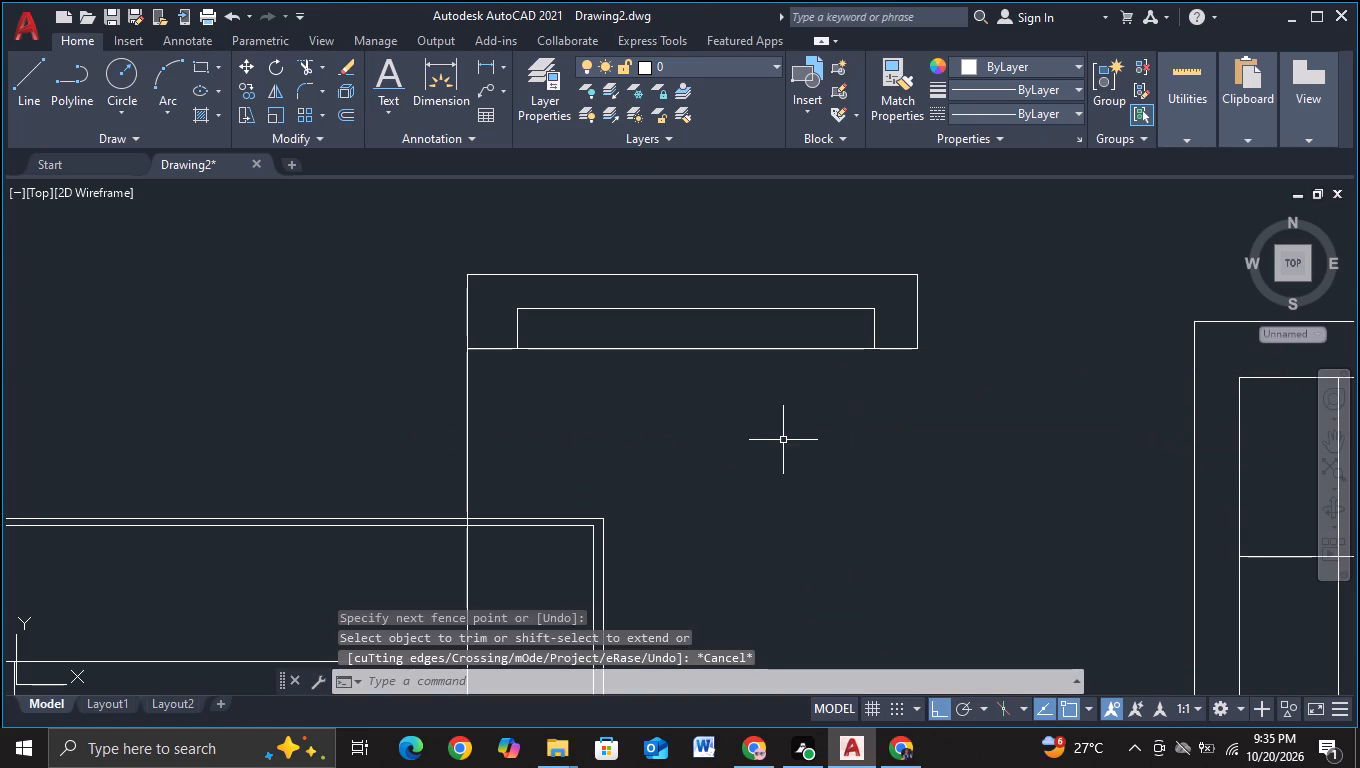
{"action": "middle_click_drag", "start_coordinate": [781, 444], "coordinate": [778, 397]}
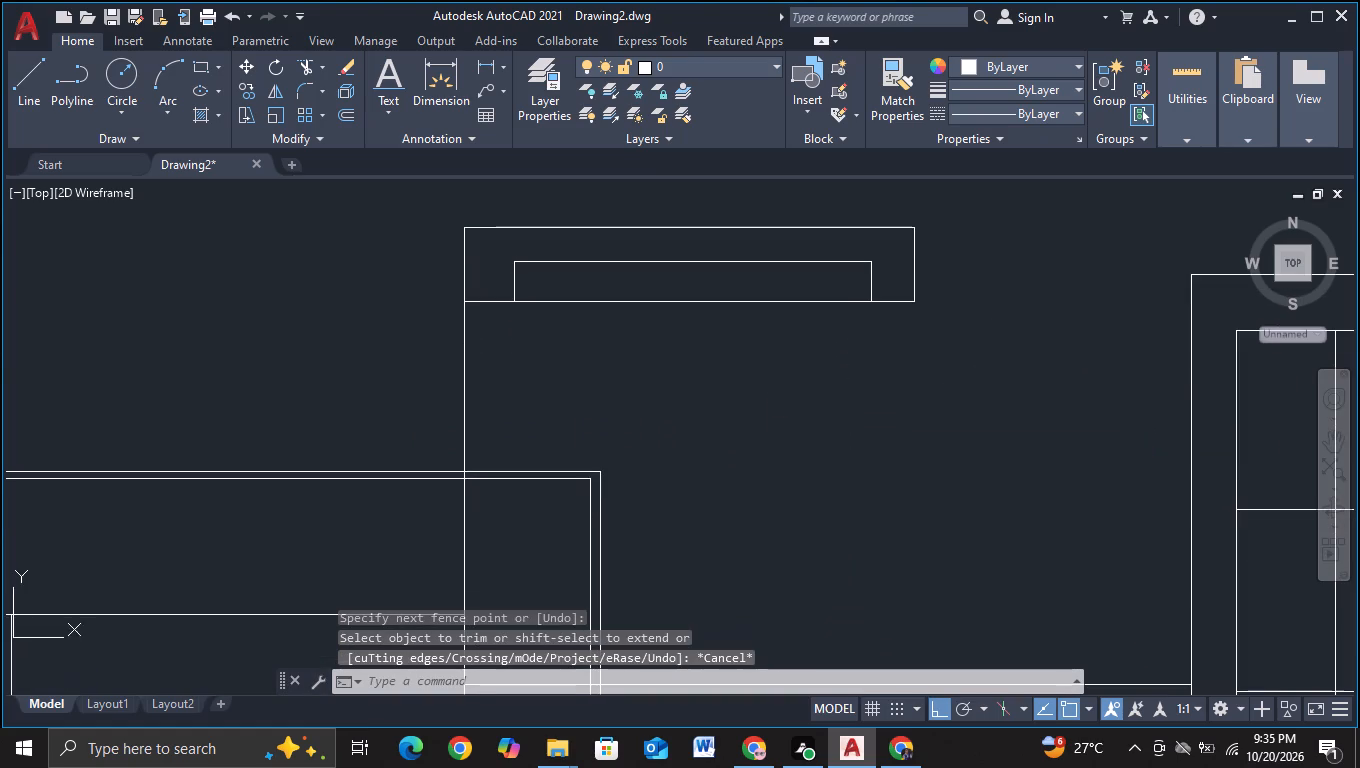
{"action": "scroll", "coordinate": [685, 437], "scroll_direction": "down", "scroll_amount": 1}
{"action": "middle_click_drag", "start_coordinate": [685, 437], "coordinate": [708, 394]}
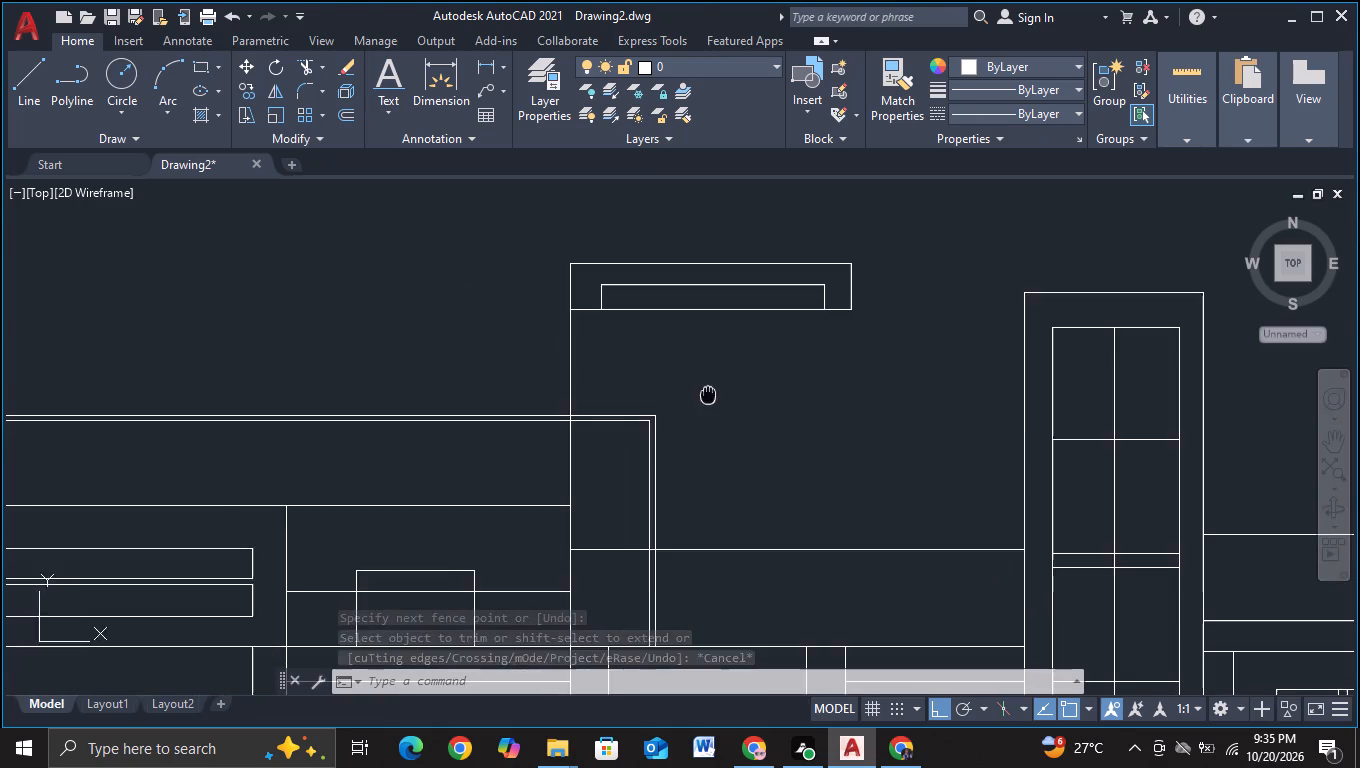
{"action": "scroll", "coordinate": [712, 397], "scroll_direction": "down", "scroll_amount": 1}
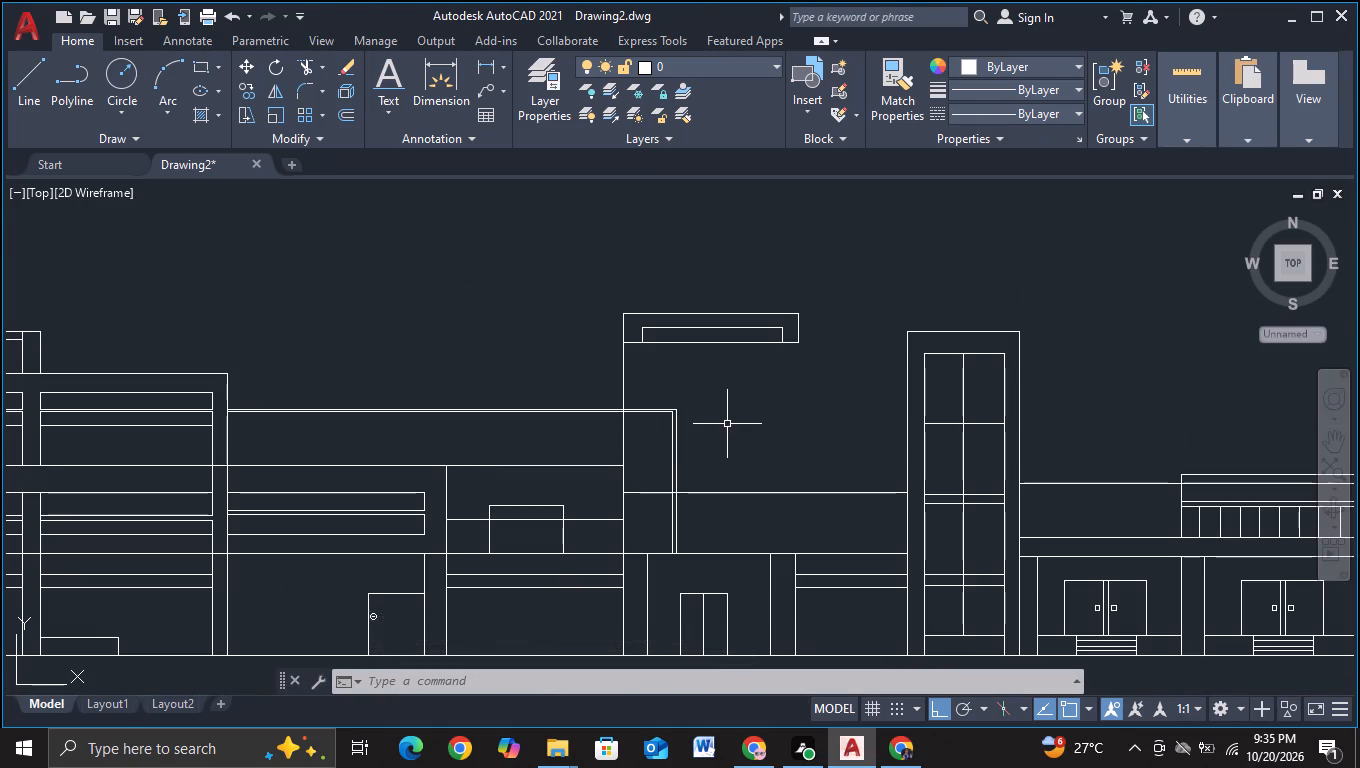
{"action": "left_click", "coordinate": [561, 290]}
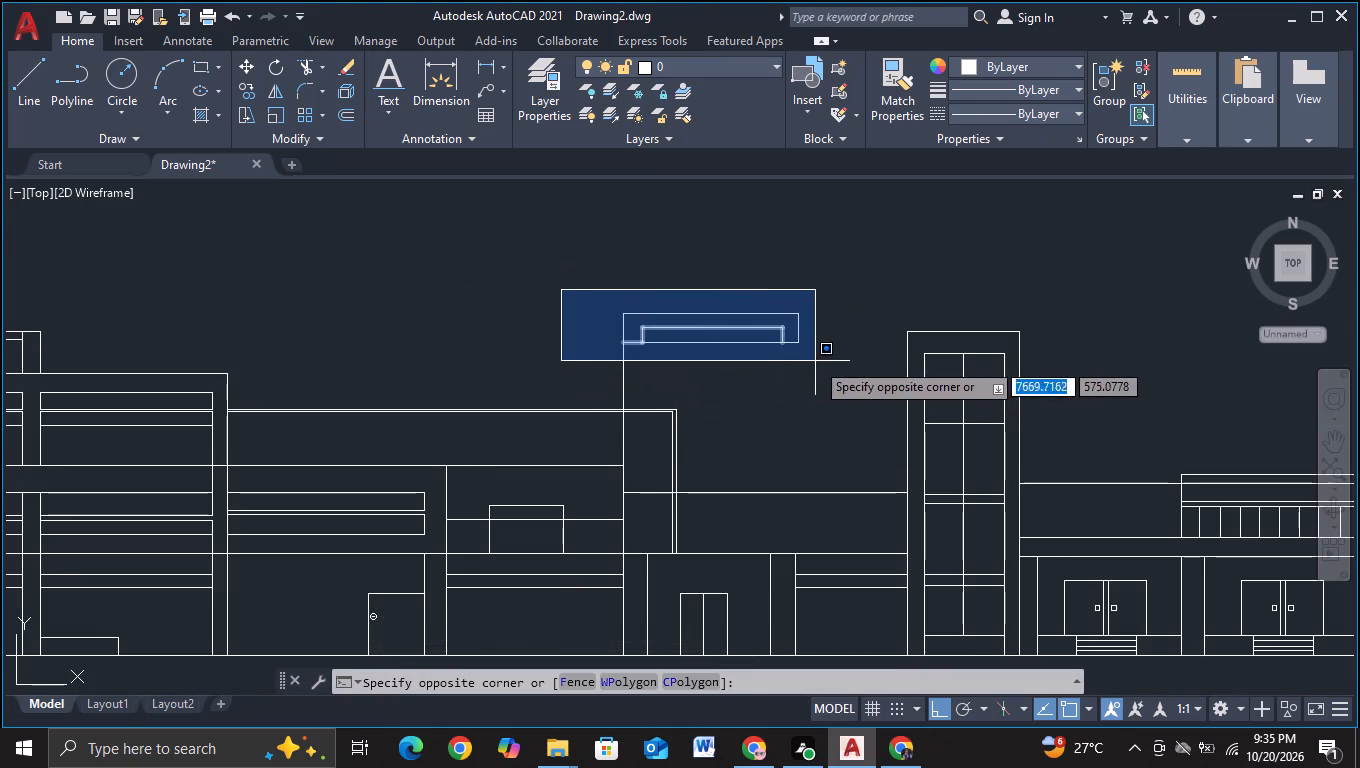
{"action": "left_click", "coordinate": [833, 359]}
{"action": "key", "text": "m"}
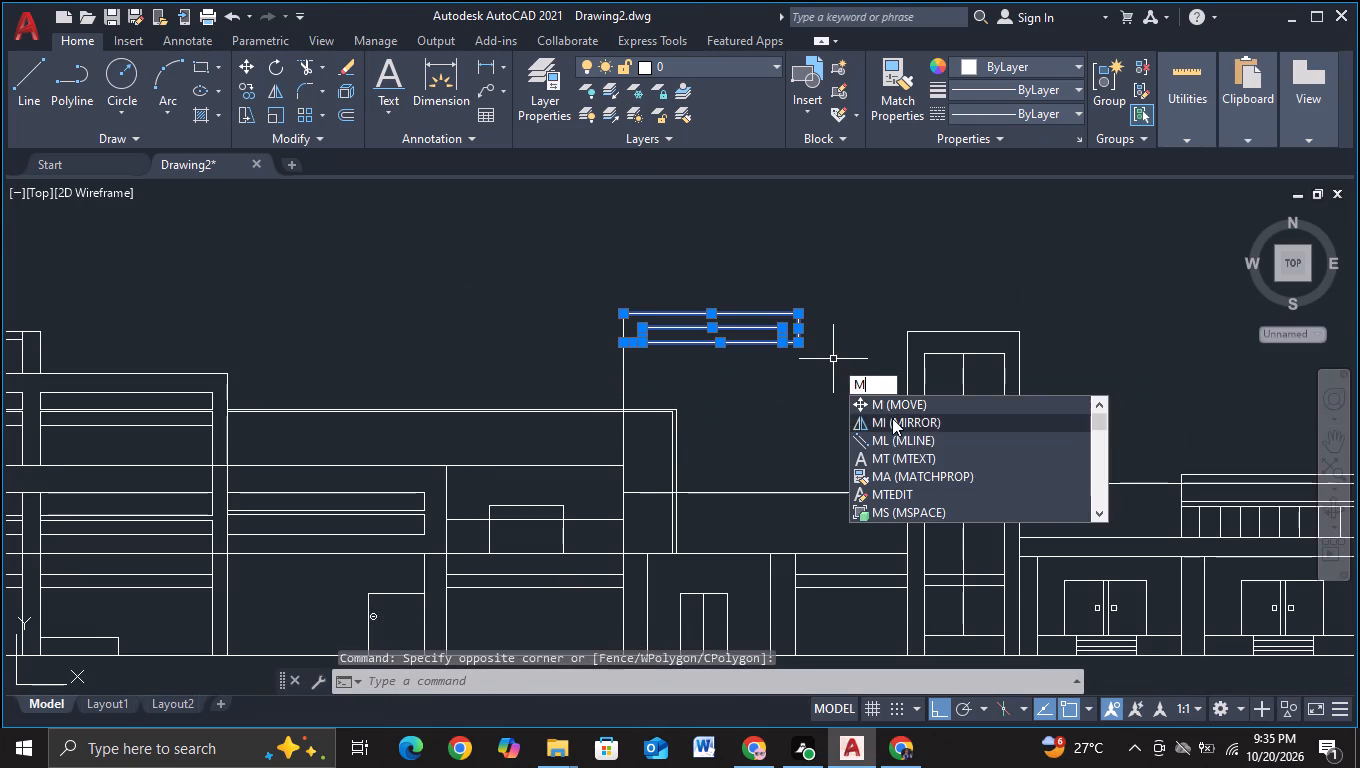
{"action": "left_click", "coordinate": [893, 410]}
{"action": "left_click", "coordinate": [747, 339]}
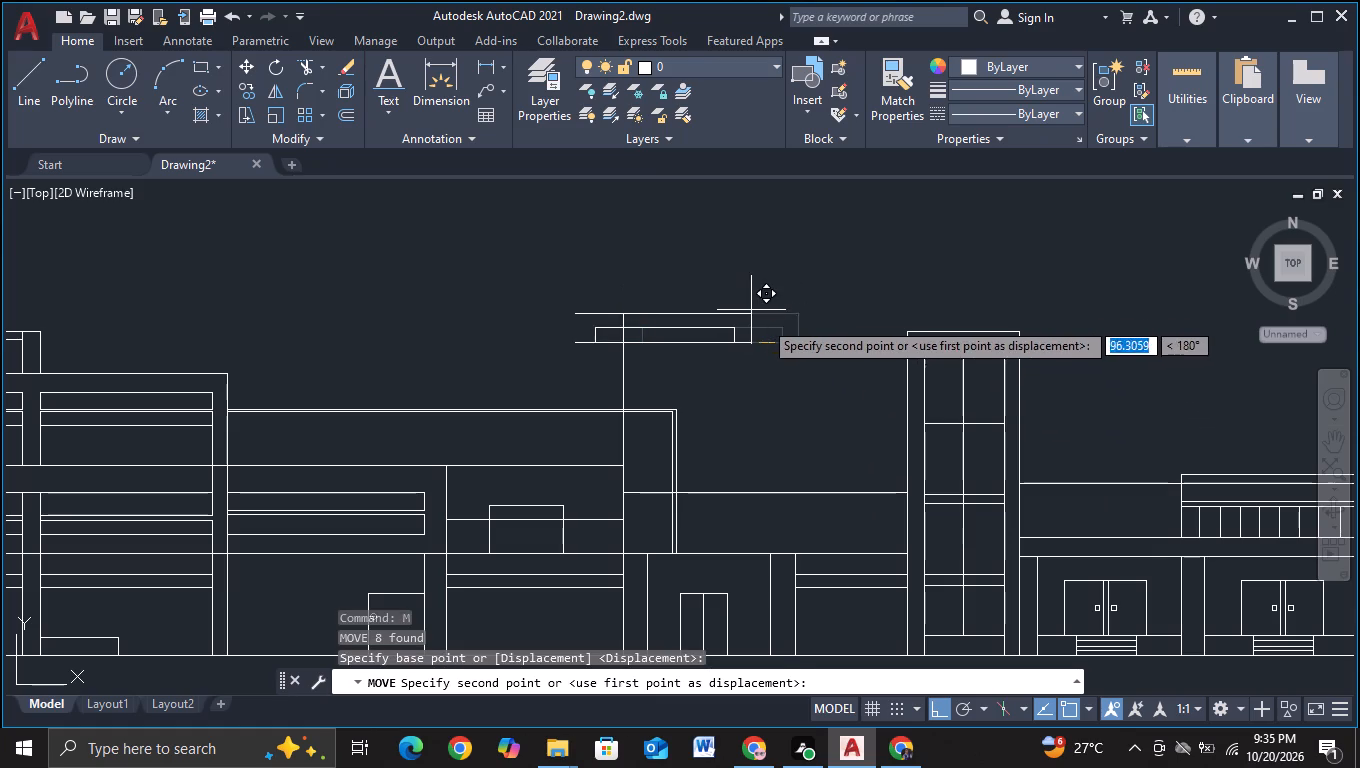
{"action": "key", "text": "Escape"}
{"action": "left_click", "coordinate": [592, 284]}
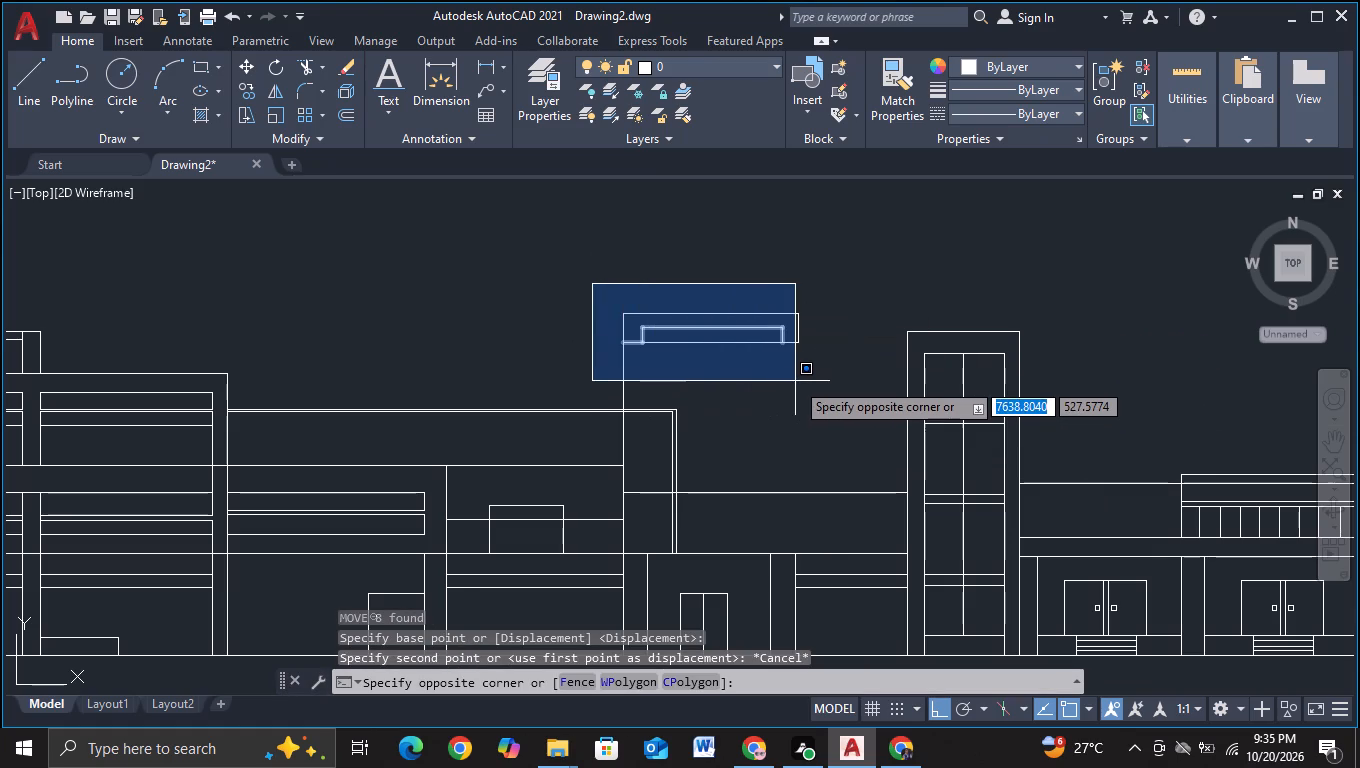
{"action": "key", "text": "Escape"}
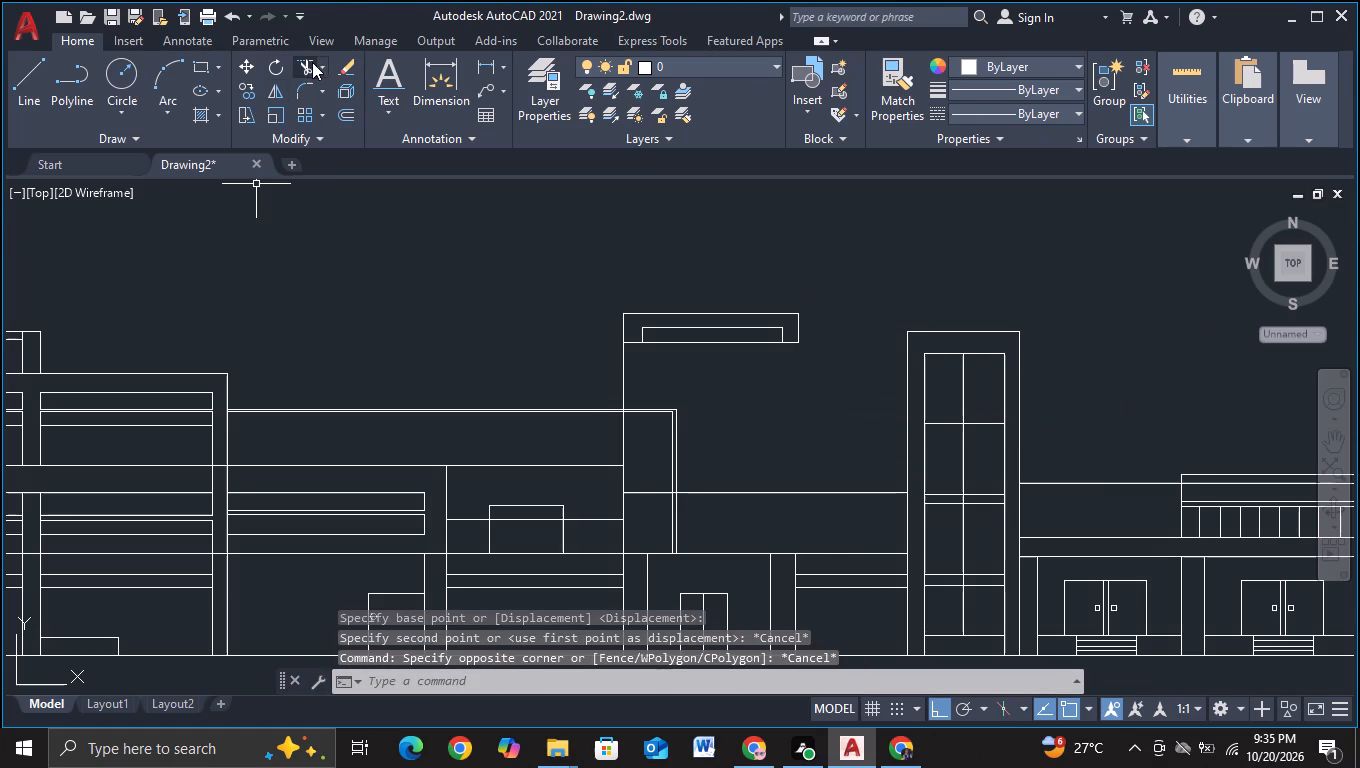
Trim the raised block's remaining vertical edge between the cap's underside and the double roof line below.
{"action": "left_click", "coordinate": [301, 68]}
{"action": "left_click_drag", "start_coordinate": [543, 372], "coordinate": [645, 374]}
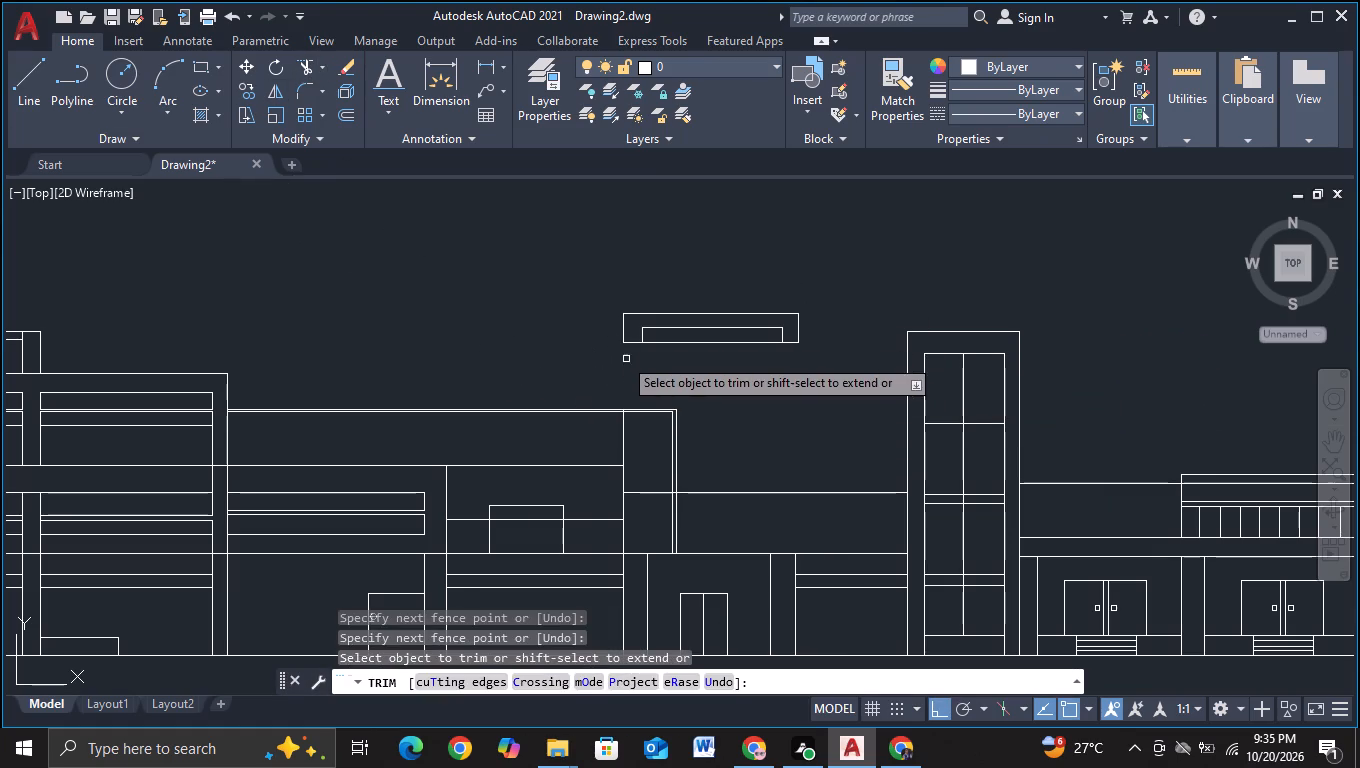
{"action": "key", "text": "Escape"}
Move the whole cap, with its inner outline, straight up and clear of the roof lines.
{"action": "left_click_drag", "start_coordinate": [585, 278], "coordinate": [582, 329]}
{"action": "left_click", "coordinate": [850, 394]}
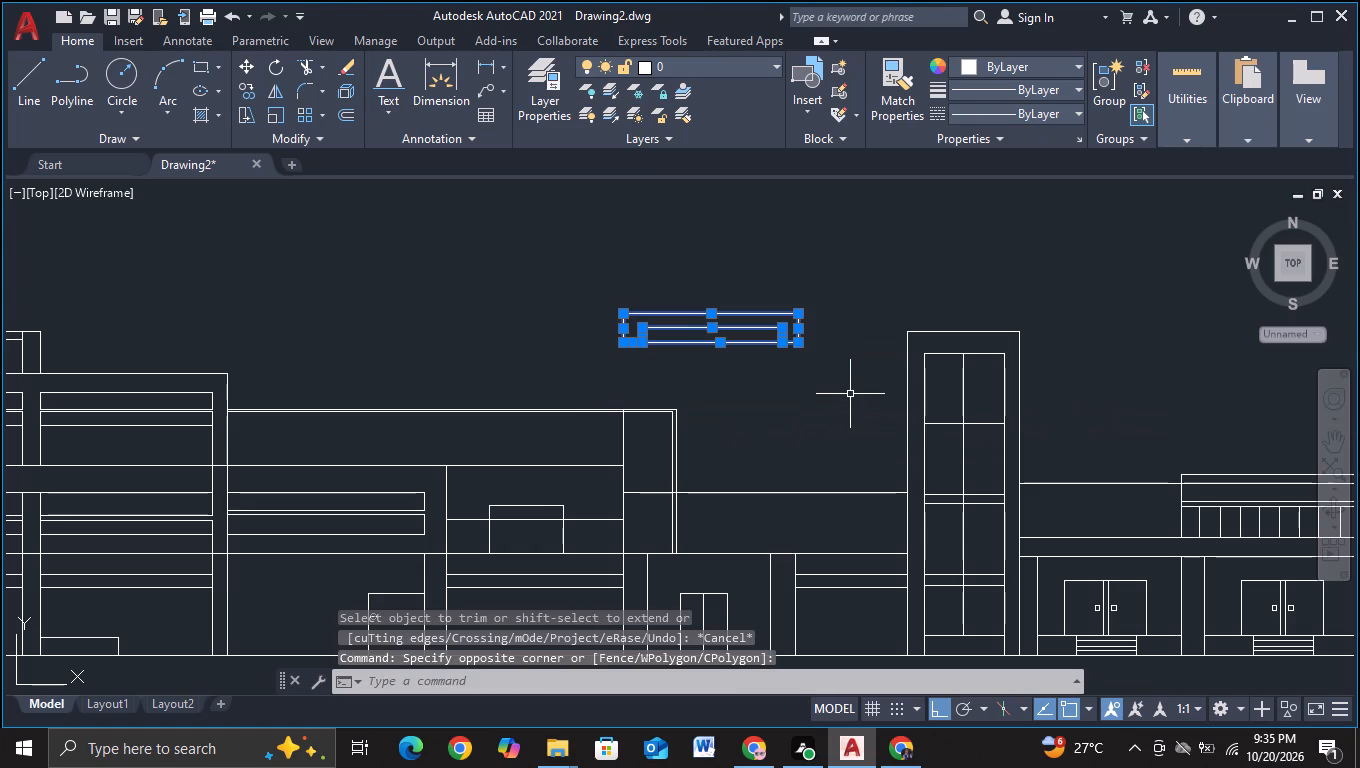
{"action": "key", "text": "m"}
{"action": "left_click", "coordinate": [907, 444]}
{"action": "left_click", "coordinate": [702, 330]}
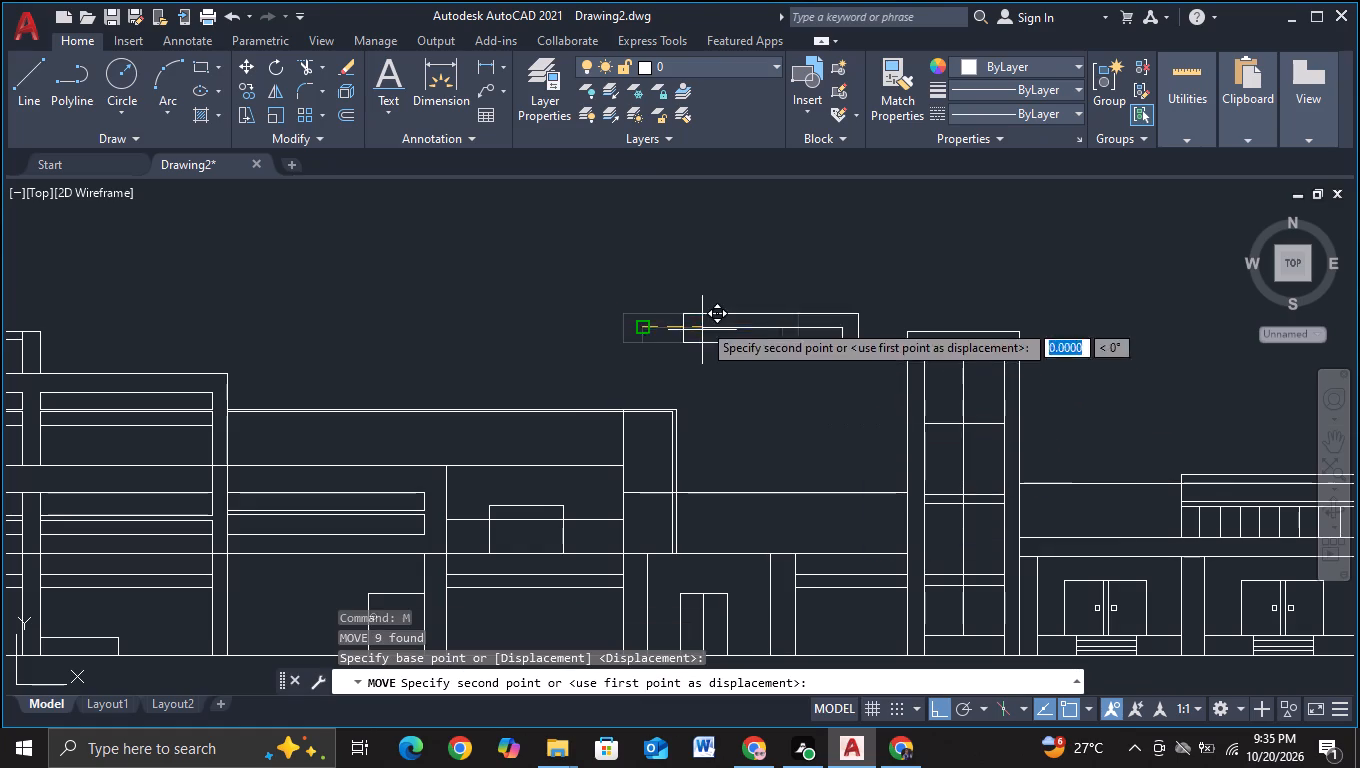
{"action": "left_click", "coordinate": [646, 288]}
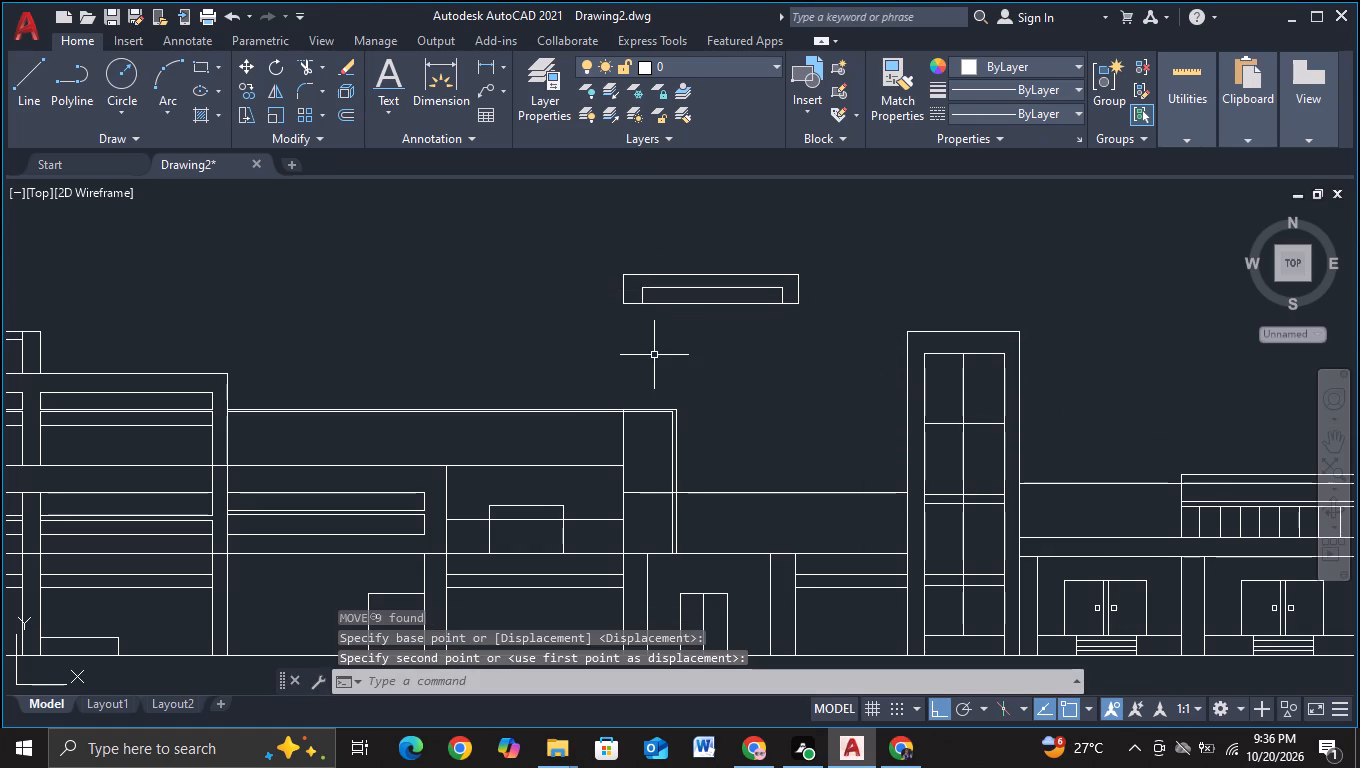
Draw a vertical line from just below the upper-storey horizontal line up past the double roof line, continuing about 282 across towards the tower.
{"action": "left_click", "coordinate": [32, 116]}
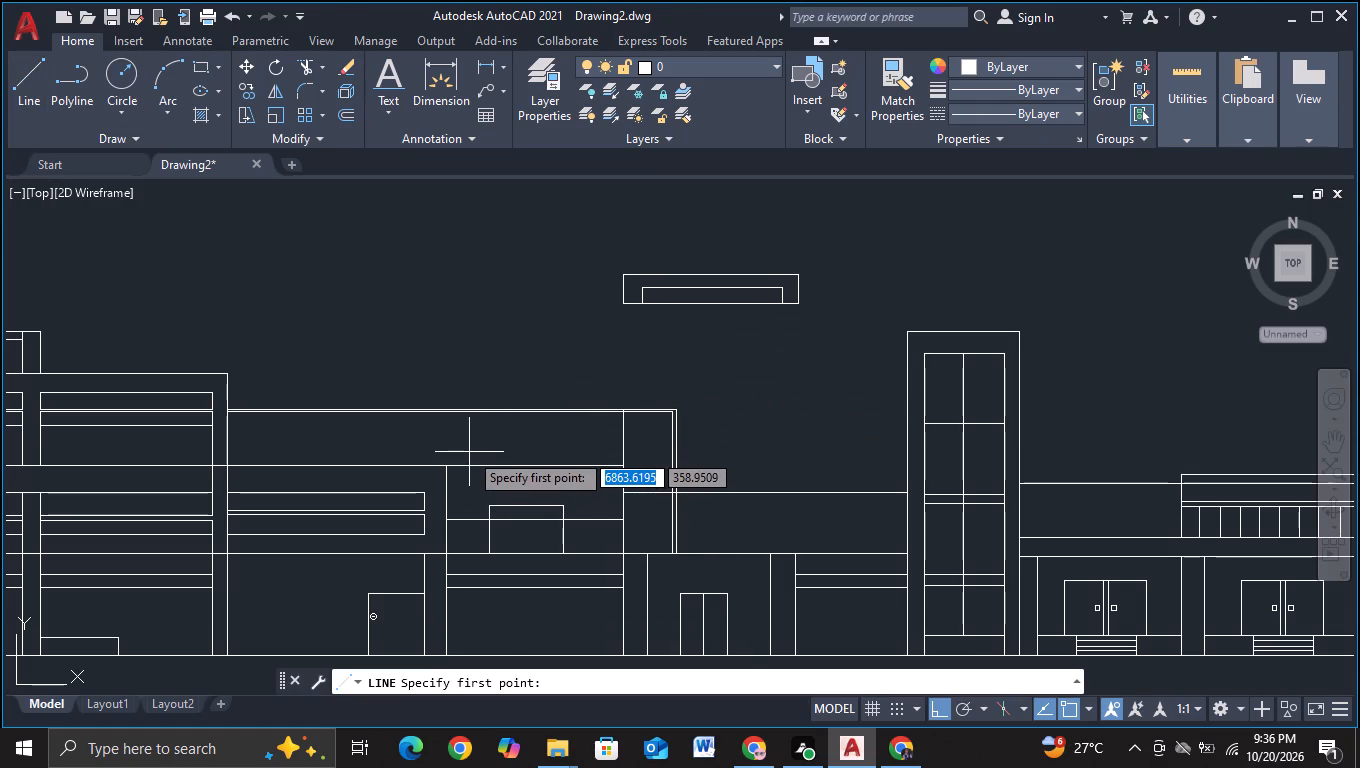
{"action": "scroll", "coordinate": [469, 452], "scroll_direction": "up", "scroll_amount": 2}
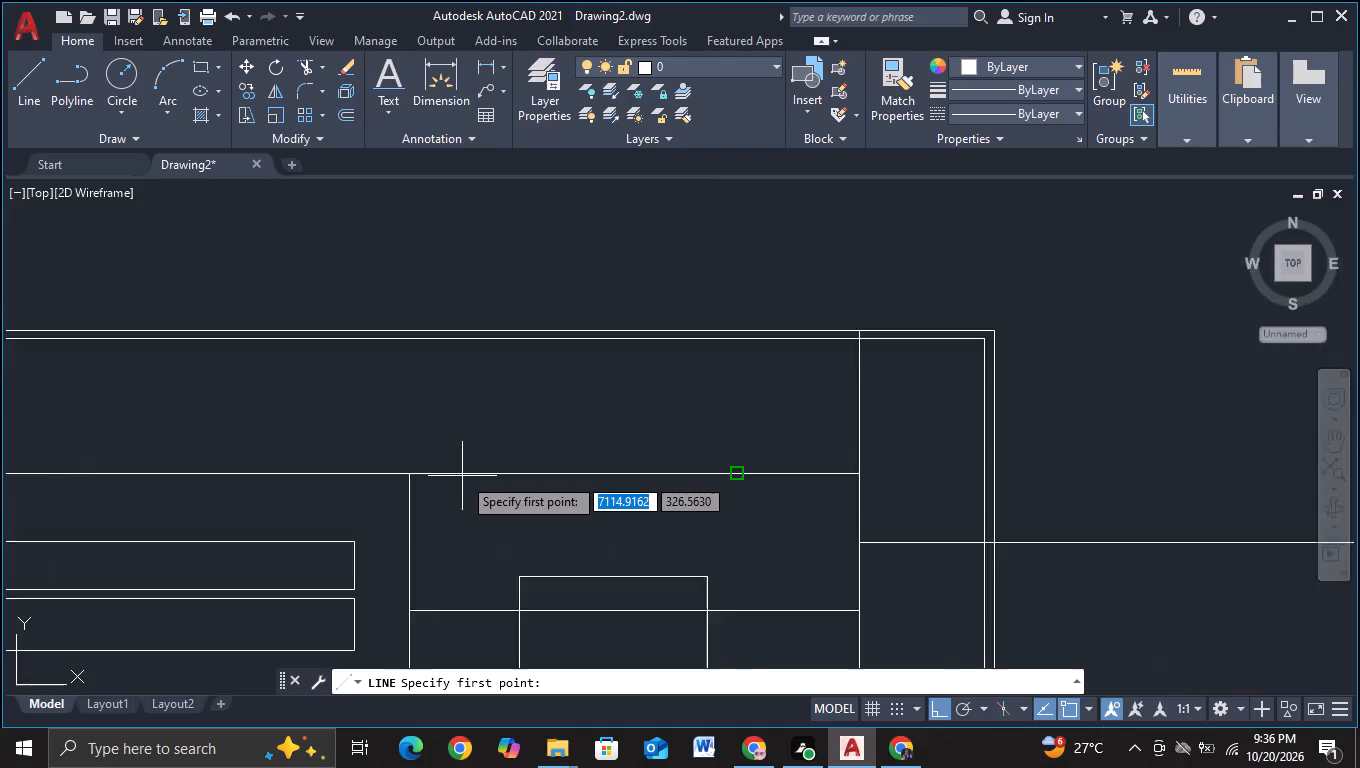
{"action": "left_click", "coordinate": [442, 492]}
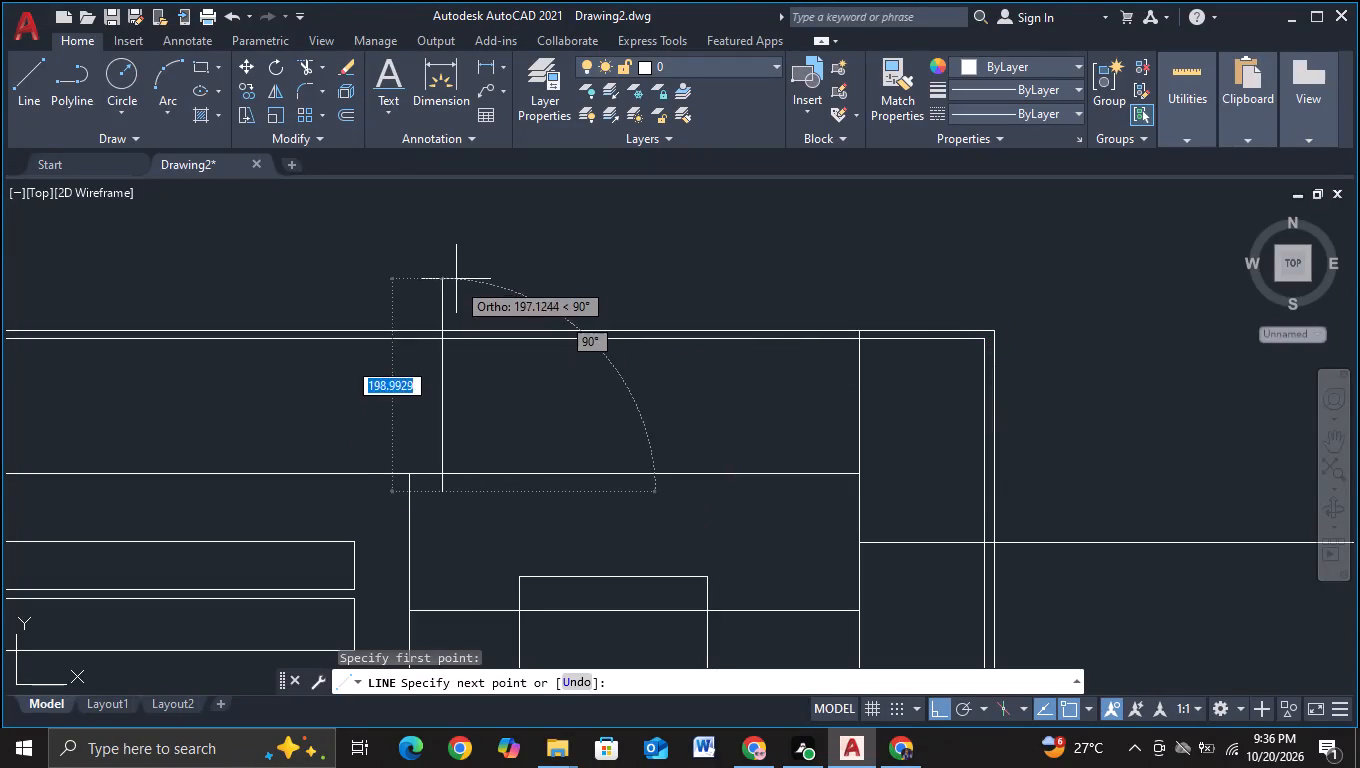
{"action": "middle_click_drag", "start_coordinate": [456, 279], "coordinate": [424, 408]}
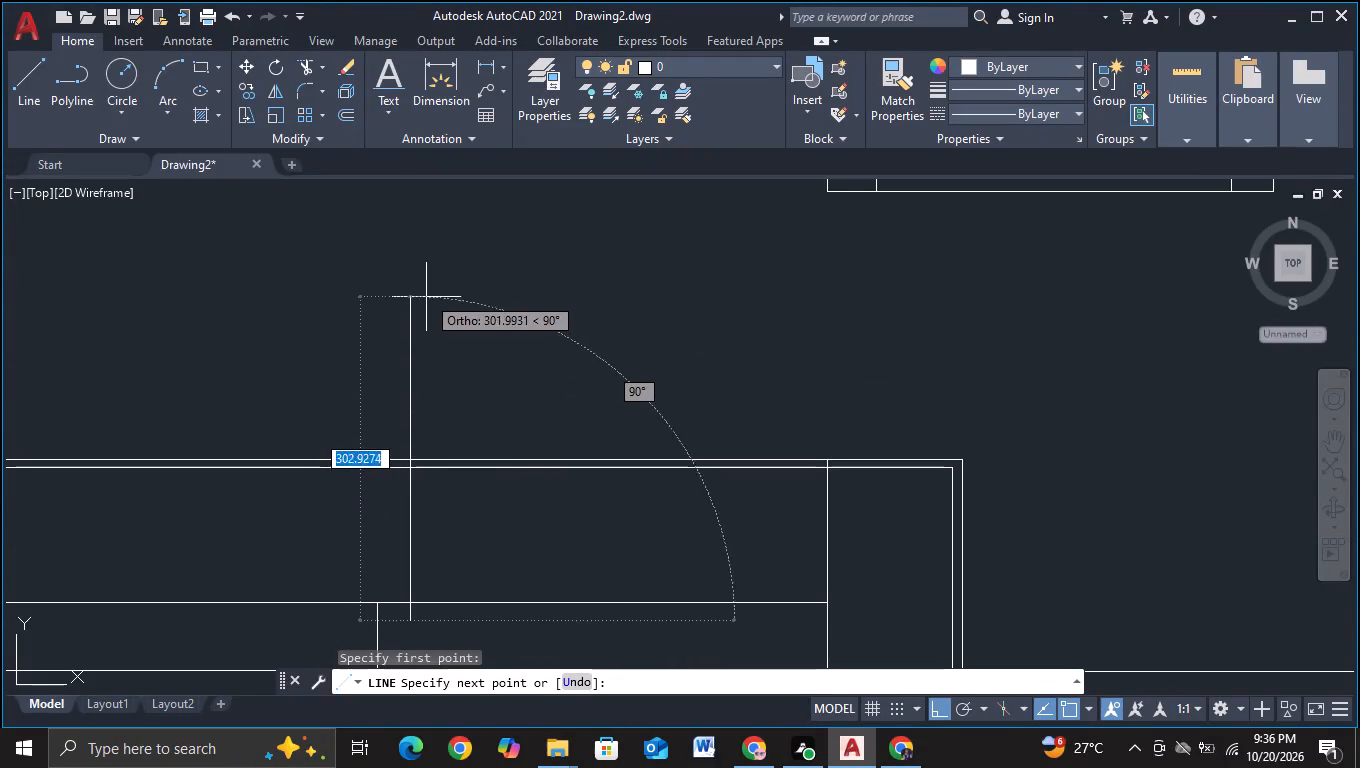
{"action": "left_click", "coordinate": [429, 278]}
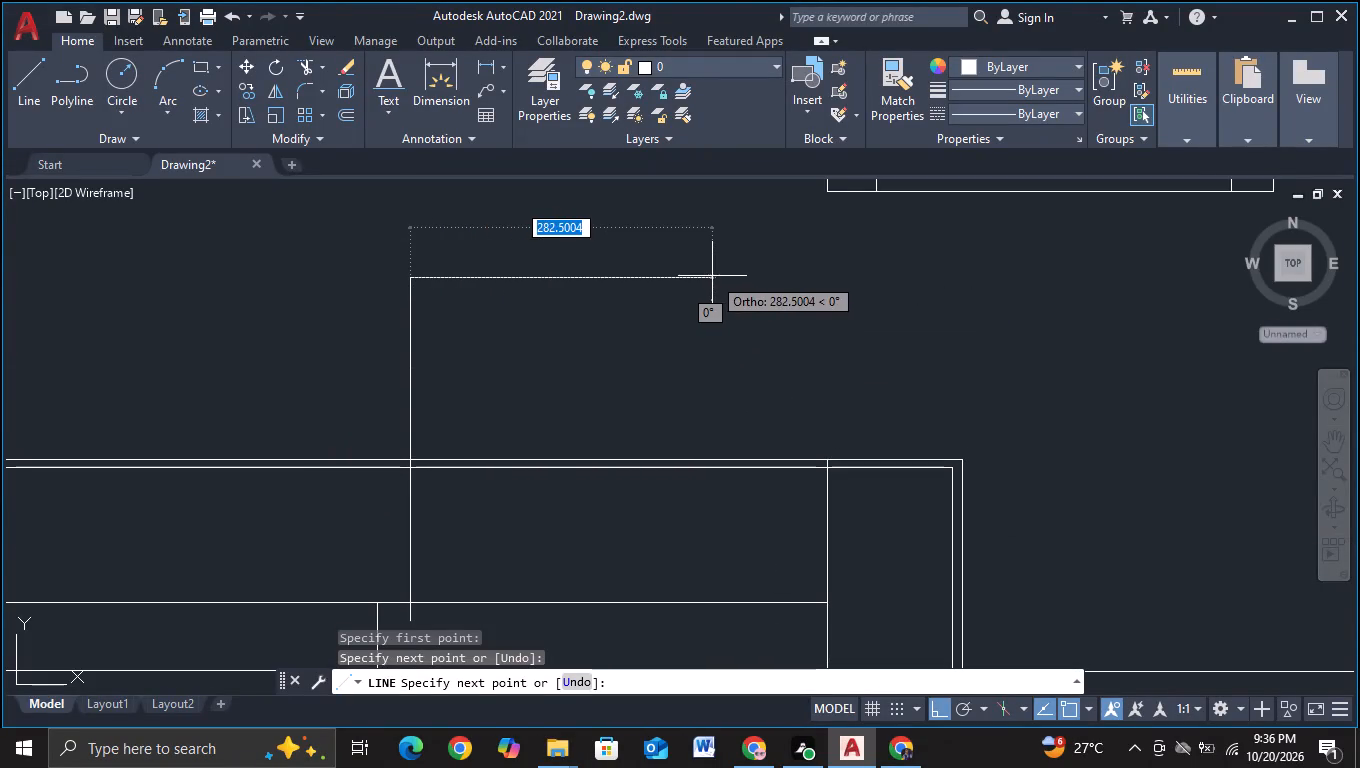
{"action": "left_click", "coordinate": [712, 276]}
{"action": "key", "text": "Escape"}
{"action": "middle_click_drag", "start_coordinate": [590, 393], "coordinate": [578, 281]}
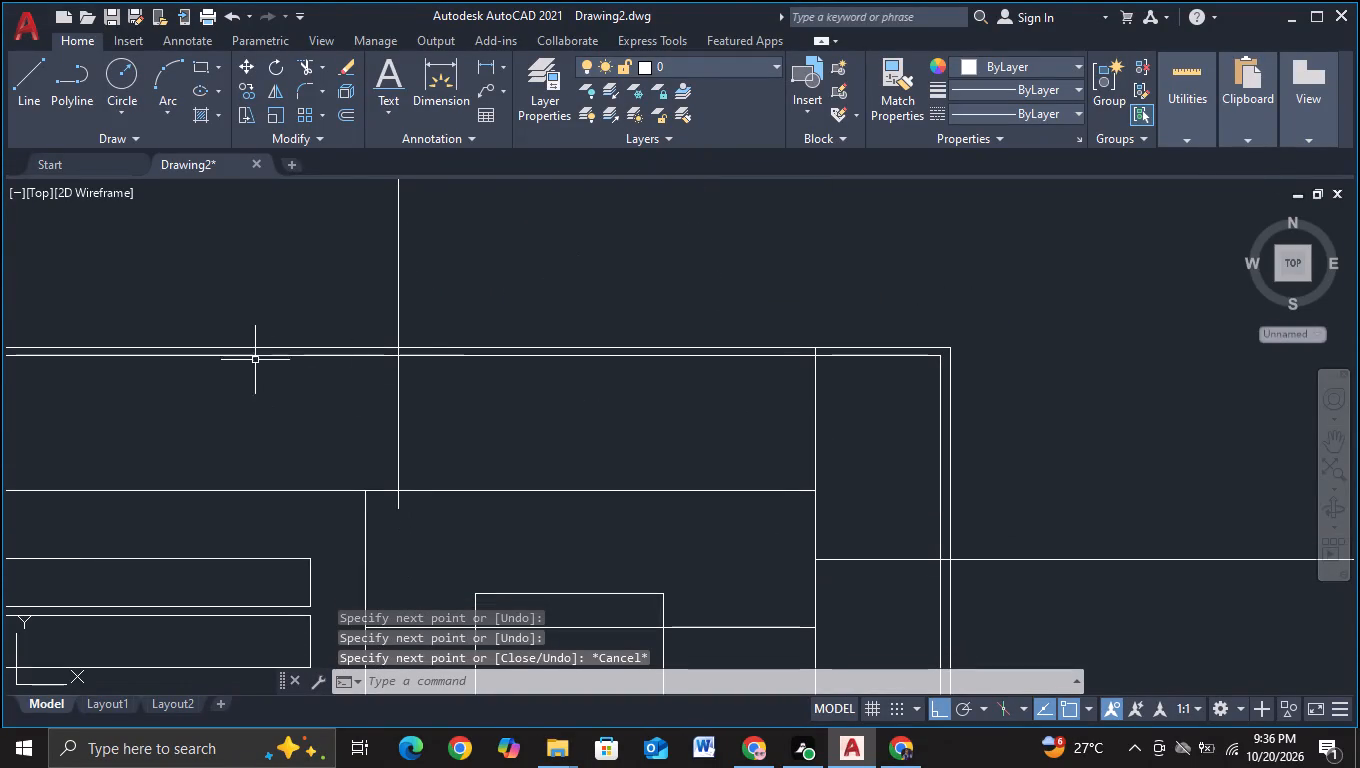
Trim the new vertical line's short end below the upper-storey horizontal line.
{"action": "left_click", "coordinate": [296, 71]}
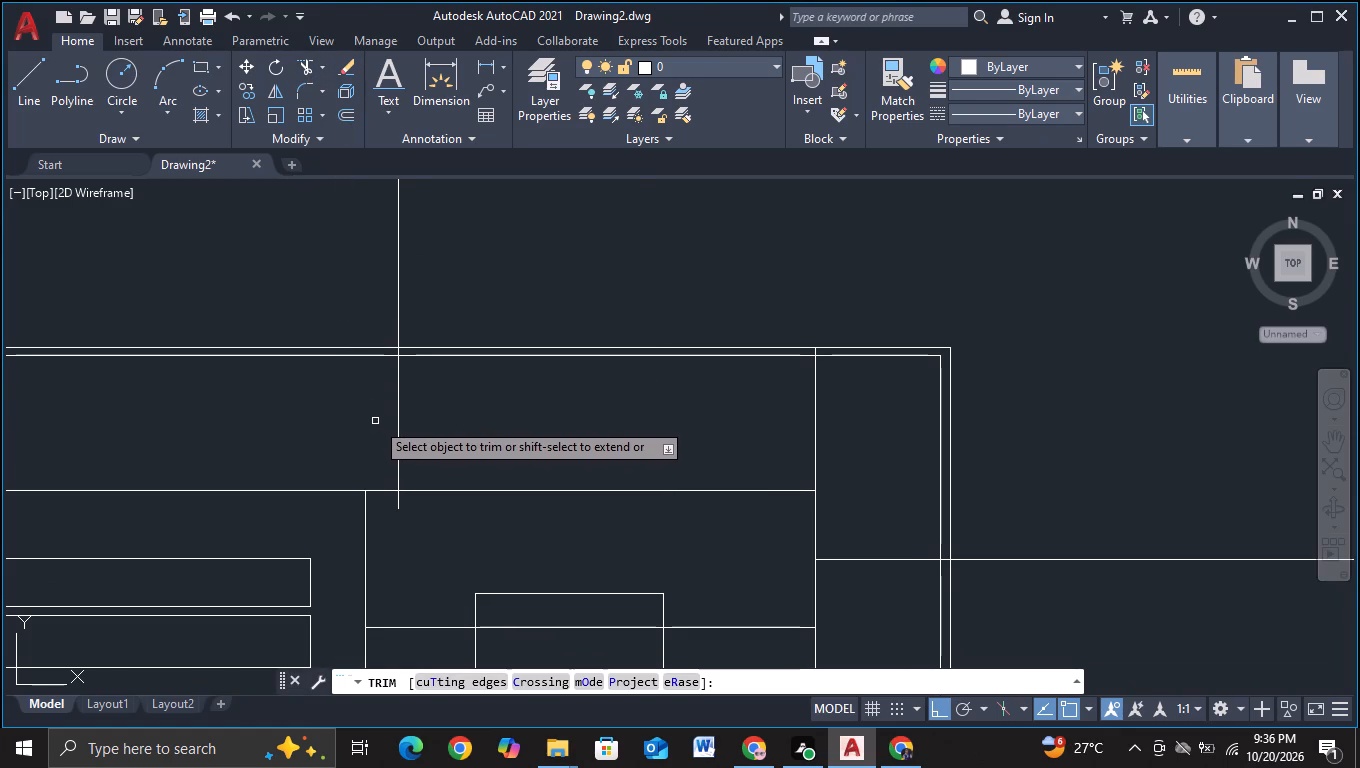
{"action": "scroll", "coordinate": [511, 446], "scroll_direction": "down", "scroll_amount": 1}
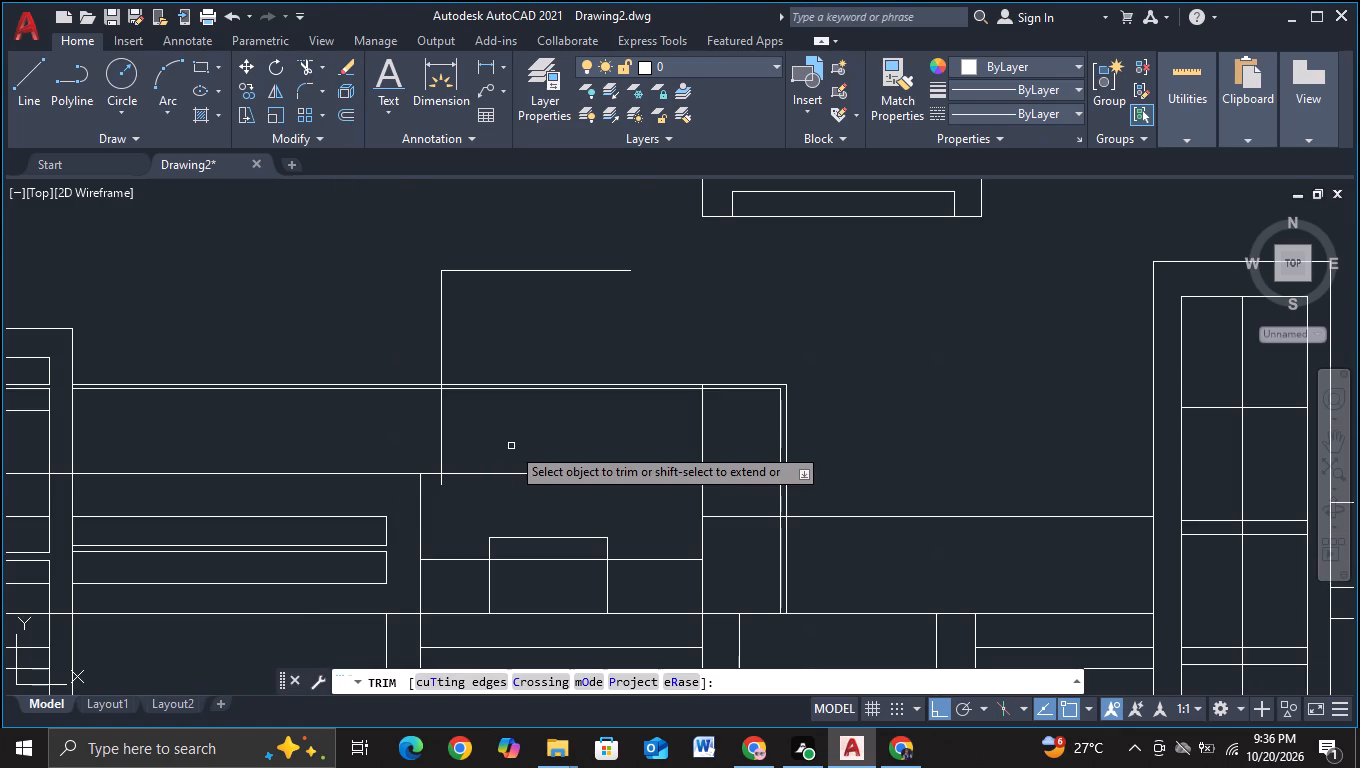
{"action": "scroll", "coordinate": [451, 503], "scroll_direction": "up", "scroll_amount": 1}
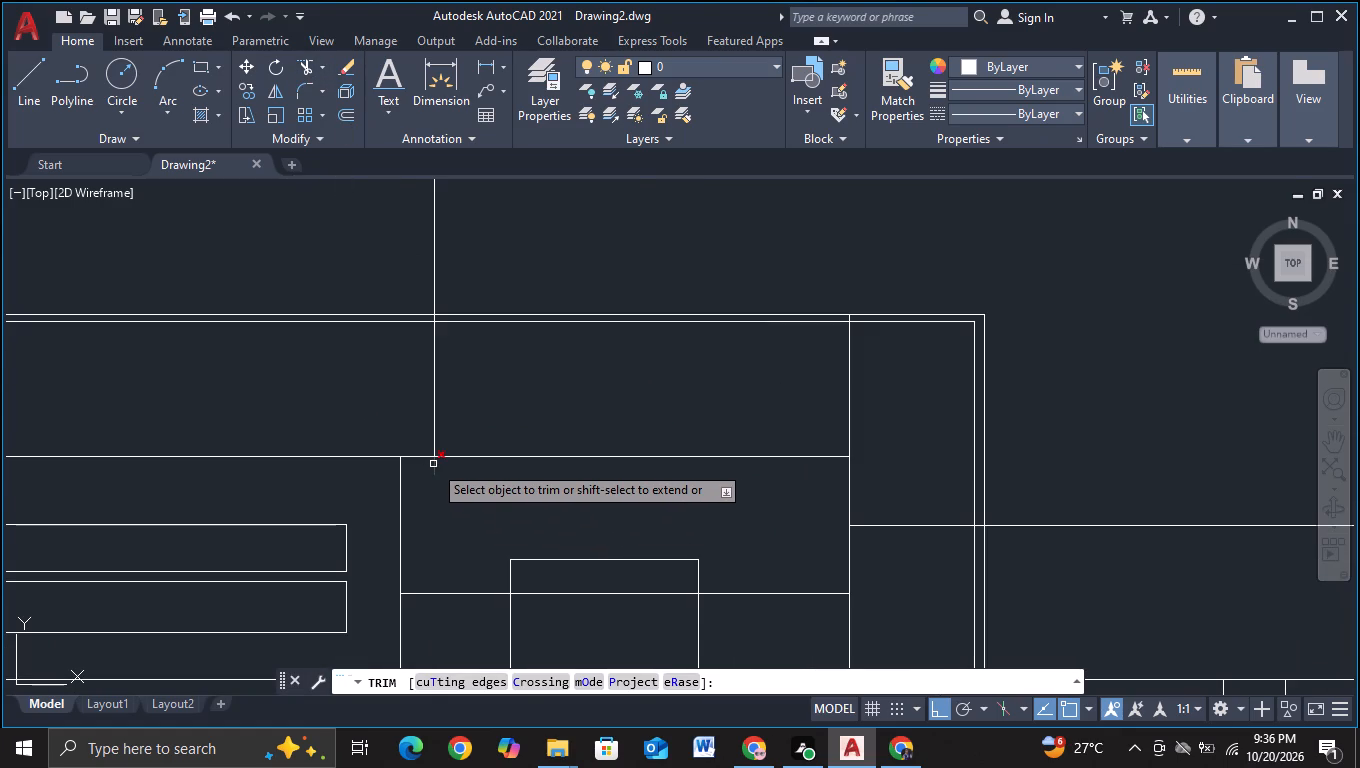
{"action": "left_click", "coordinate": [433, 464]}
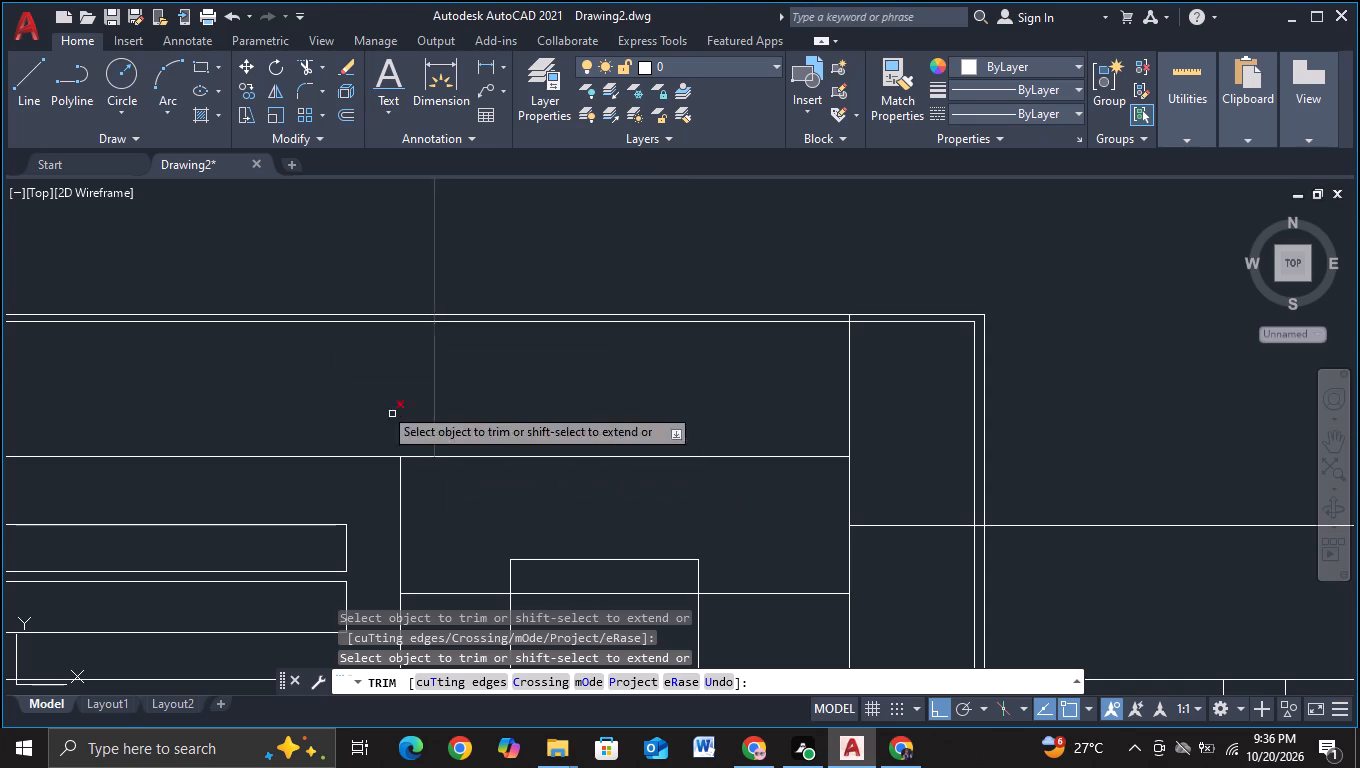
{"action": "left_click", "coordinate": [17, 93]}
{"action": "key", "text": "Escape"}
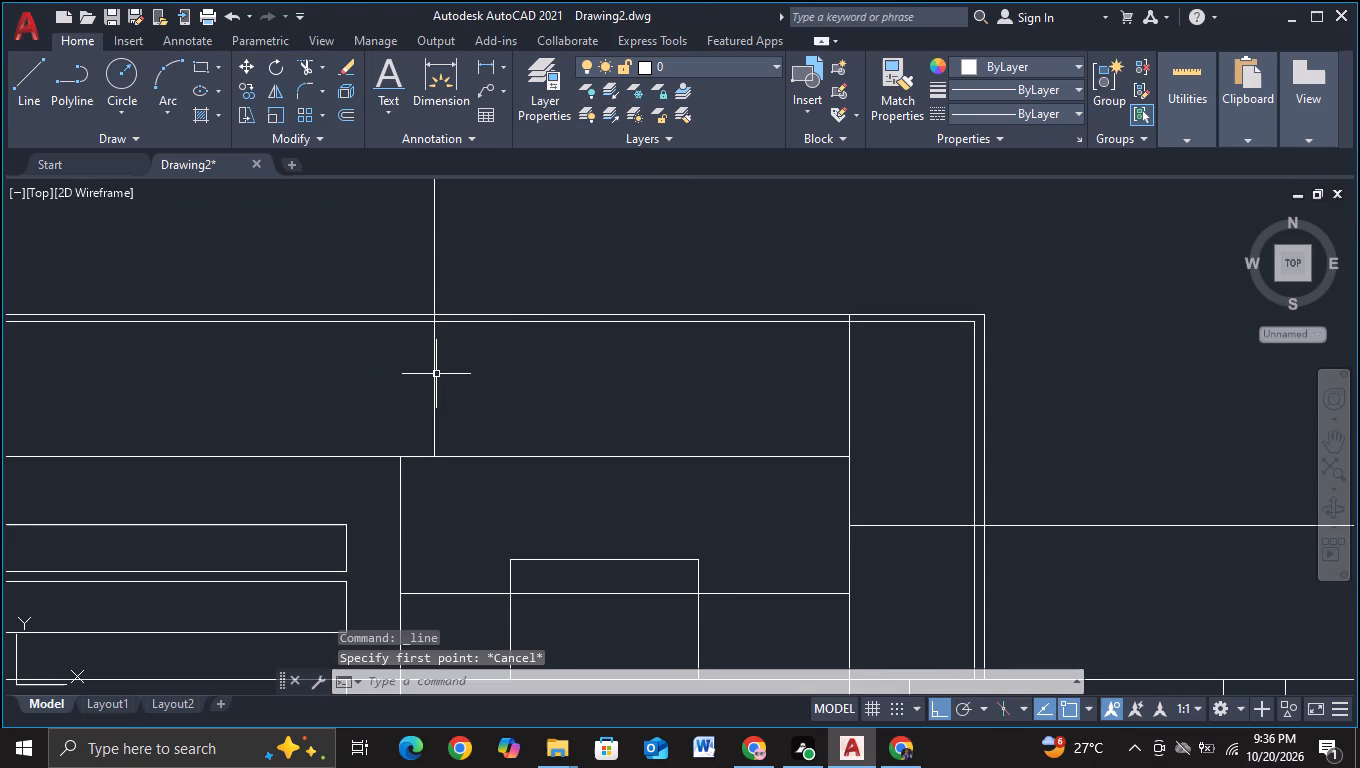
Copy the new vertical line horizontally towards the tower, in line with the nearer side of the small box below.
{"action": "left_click", "coordinate": [434, 376]}
{"action": "key", "text": "c"}
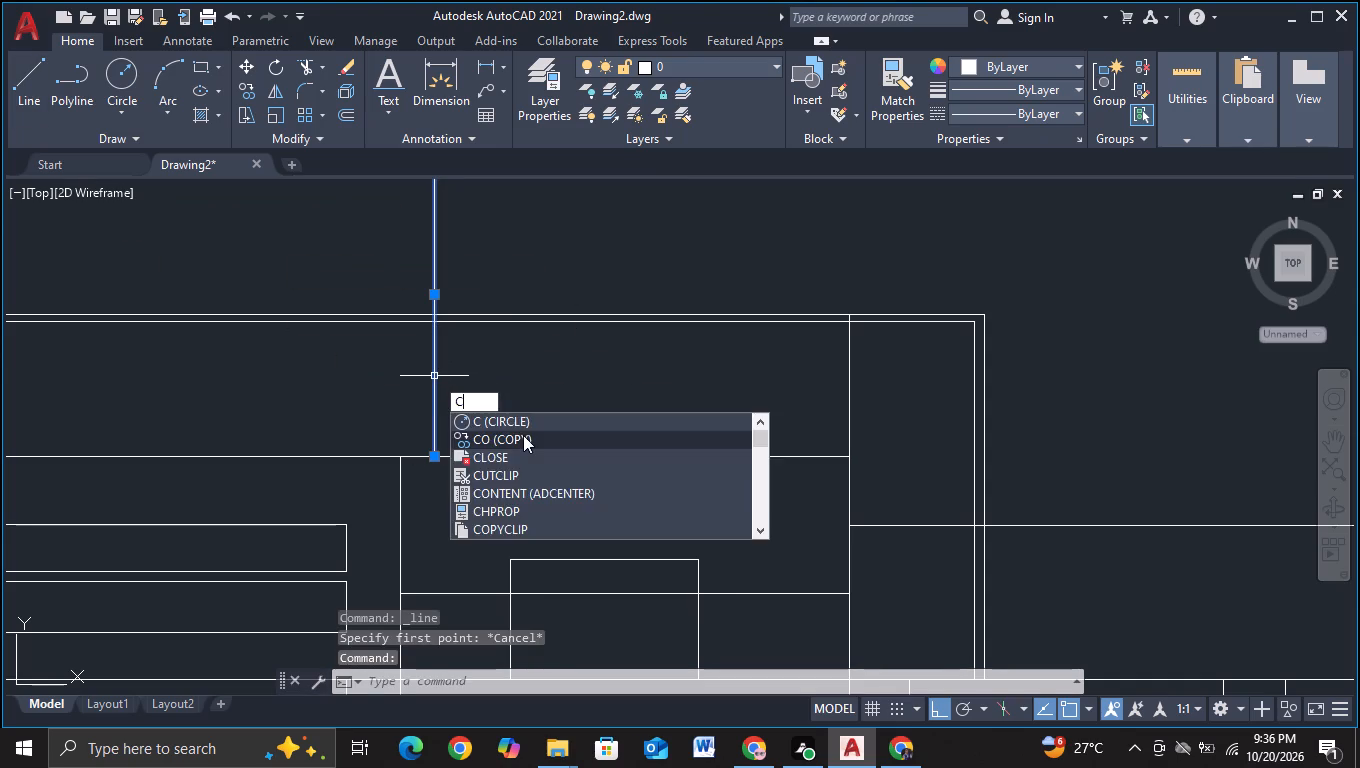
{"action": "left_click", "coordinate": [523, 435]}
{"action": "left_click", "coordinate": [433, 389]}
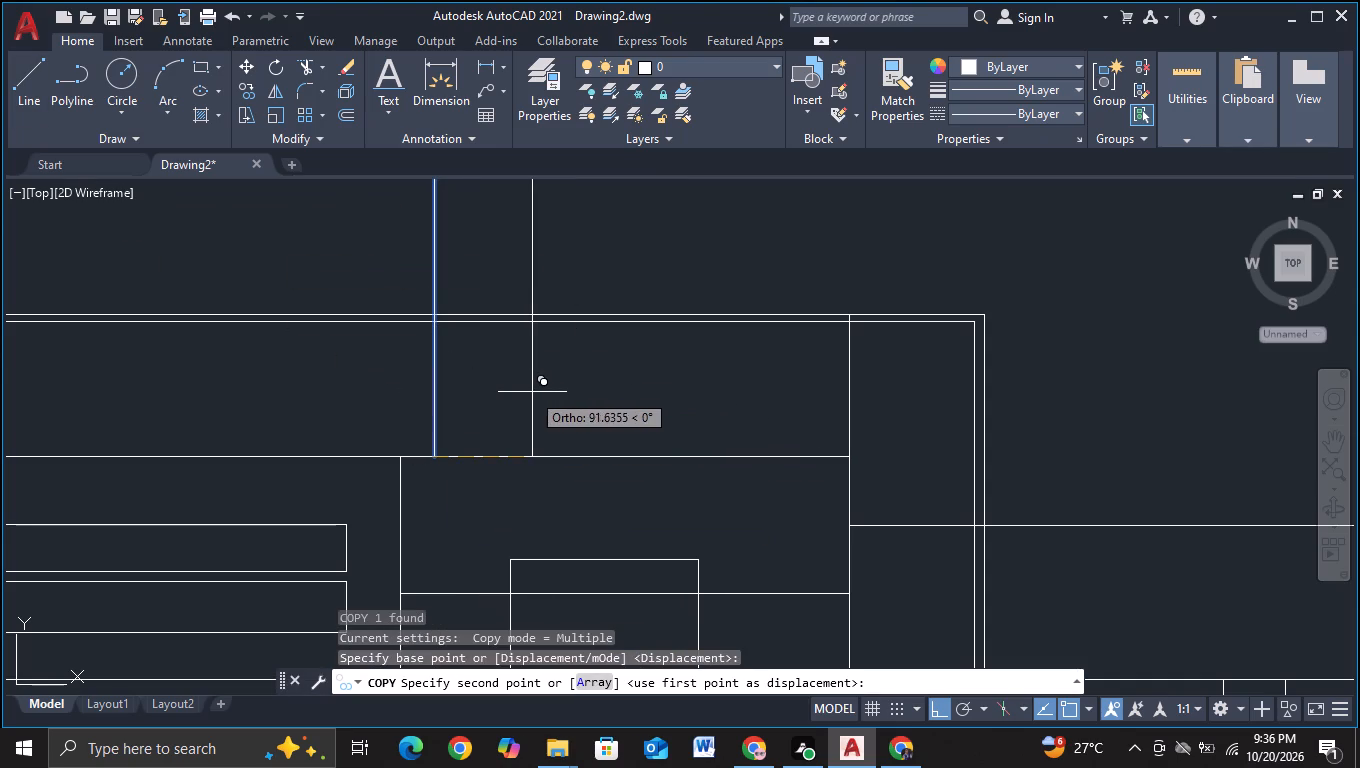
{"action": "left_click", "coordinate": [510, 389]}
{"action": "key", "text": "Escape"}
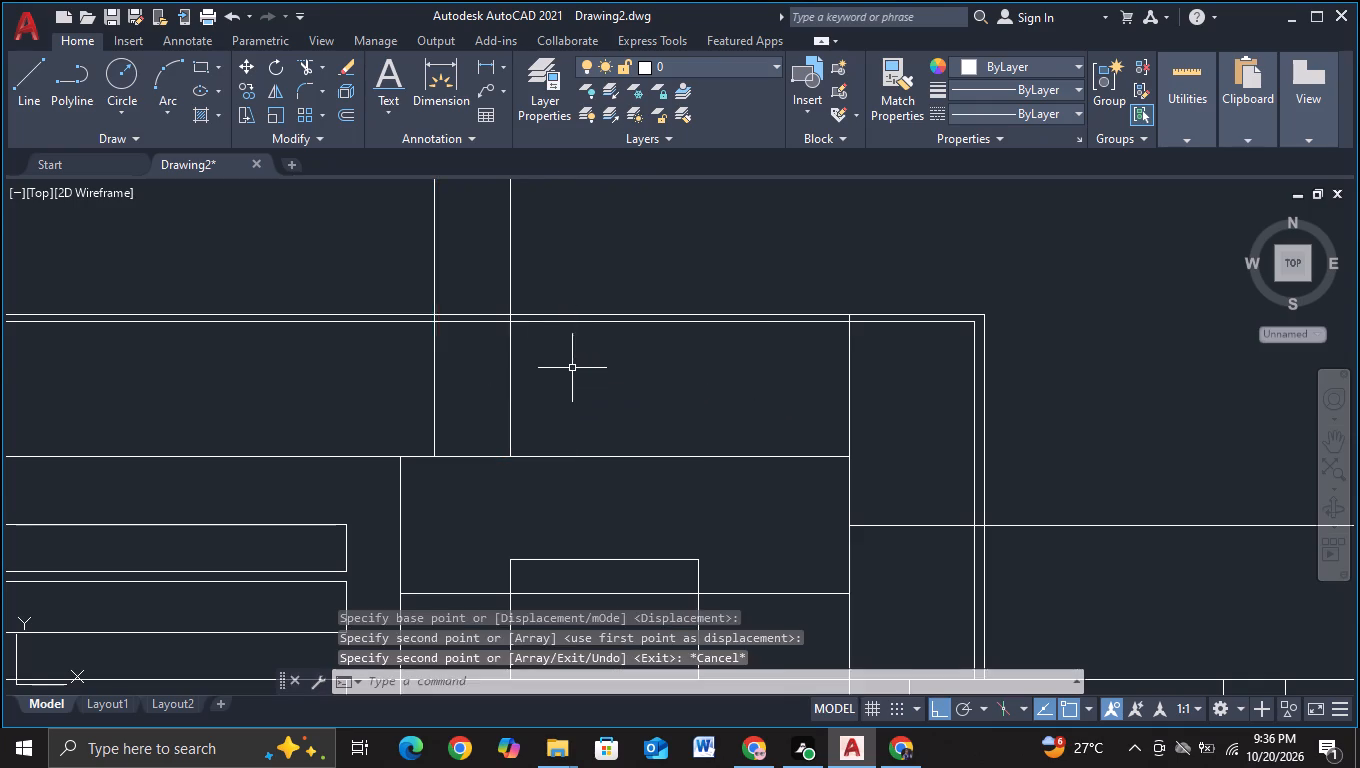
{"action": "scroll", "coordinate": [572, 368], "scroll_direction": "down", "scroll_amount": 2}
{"action": "middle_click_drag", "start_coordinate": [616, 331], "coordinate": [612, 392]}
{"action": "scroll", "coordinate": [594, 359], "scroll_direction": "up", "scroll_amount": 1}
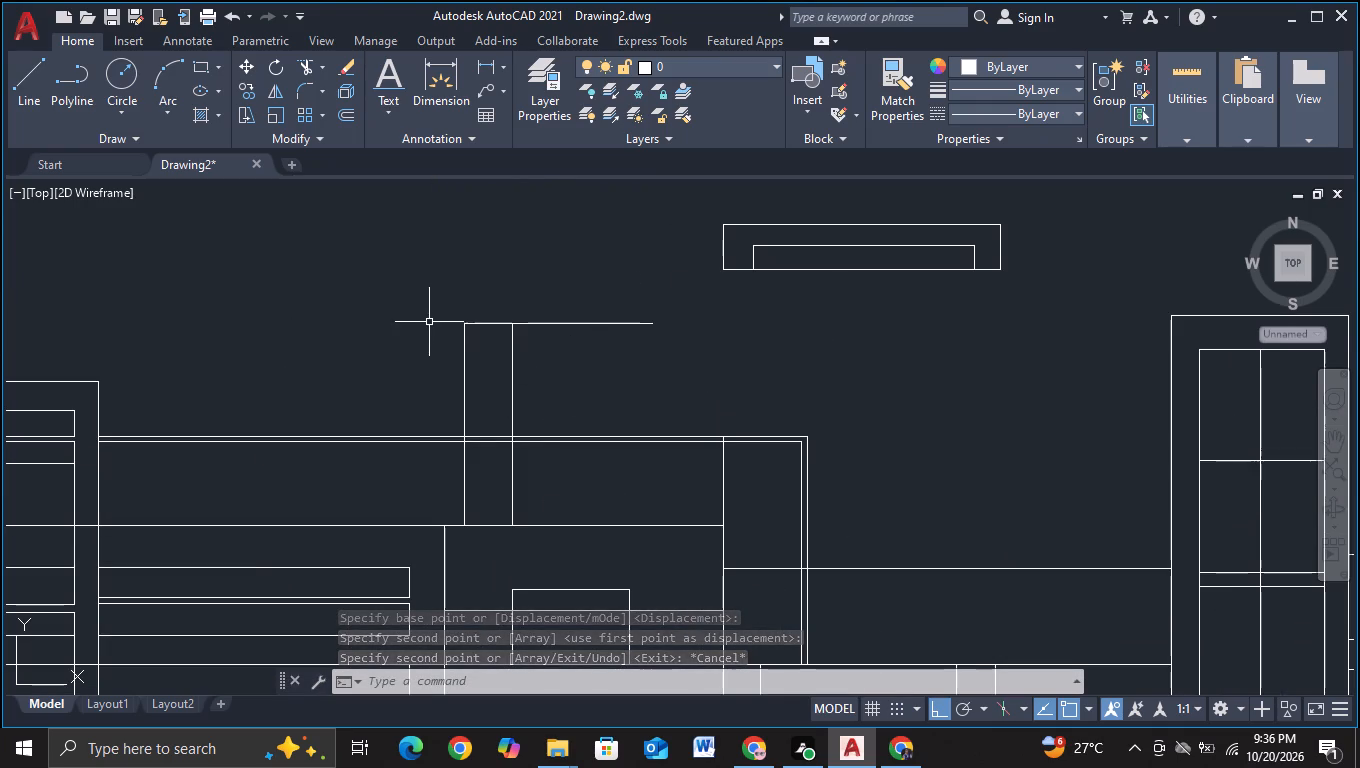
Copy the frame's top horizontal line about 66 straight down, between the top edge and the double roof line.
{"action": "left_click", "coordinate": [527, 324]}
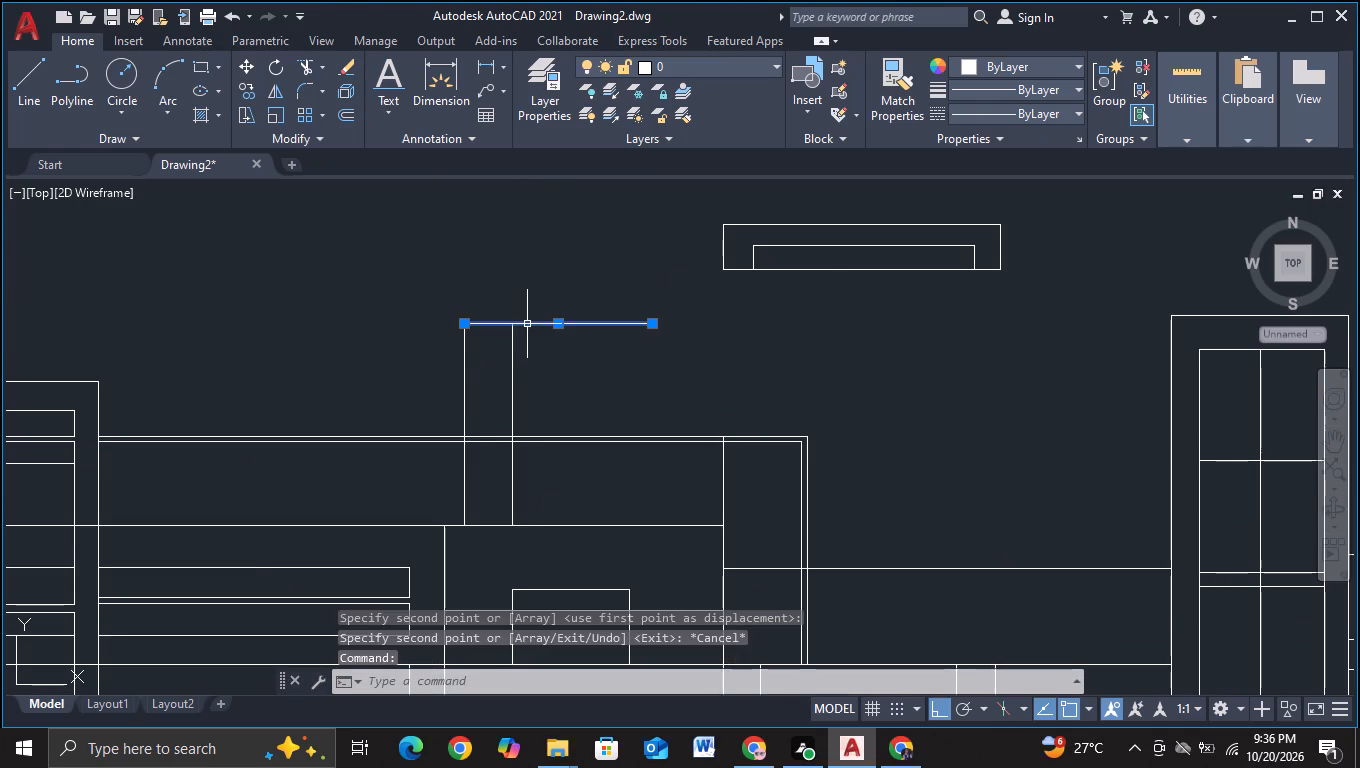
{"action": "key", "text": "c"}
{"action": "left_click", "coordinate": [574, 385]}
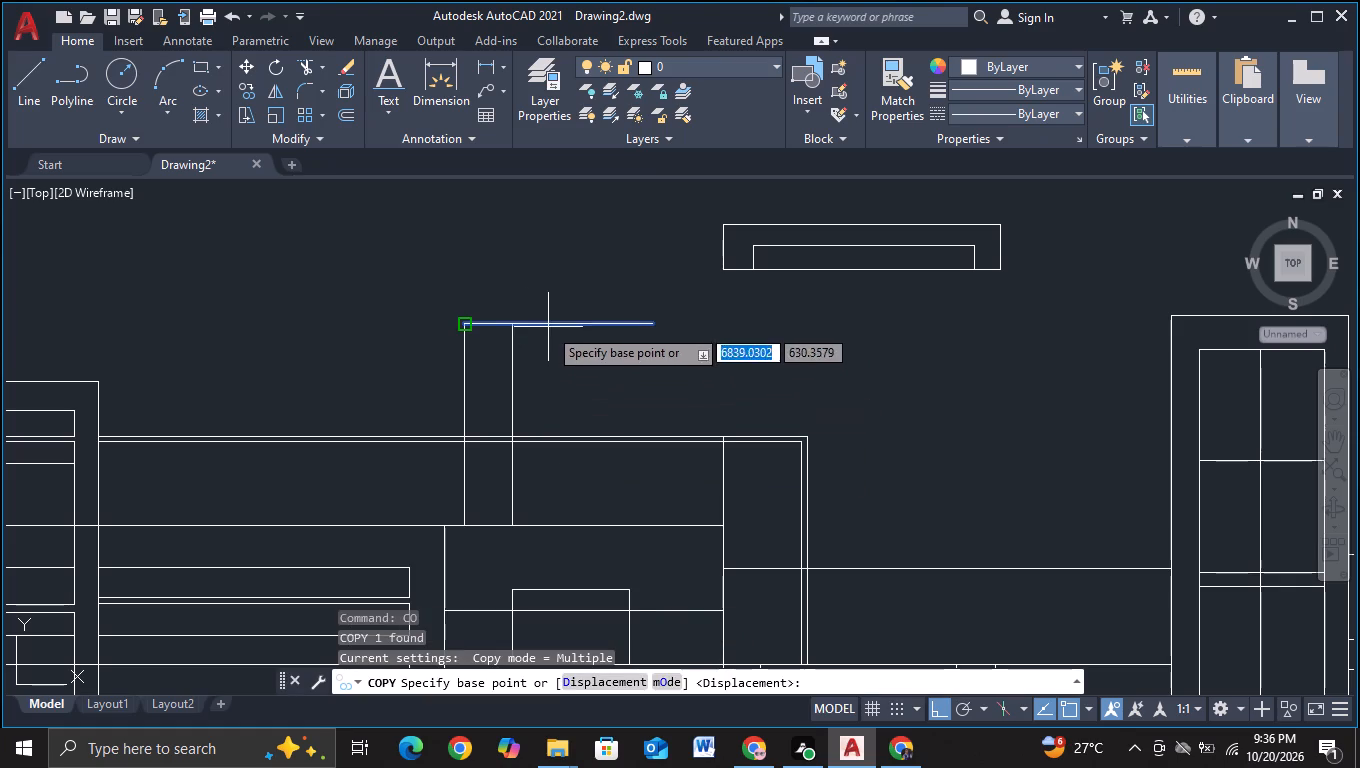
{"action": "left_click", "coordinate": [548, 325]}
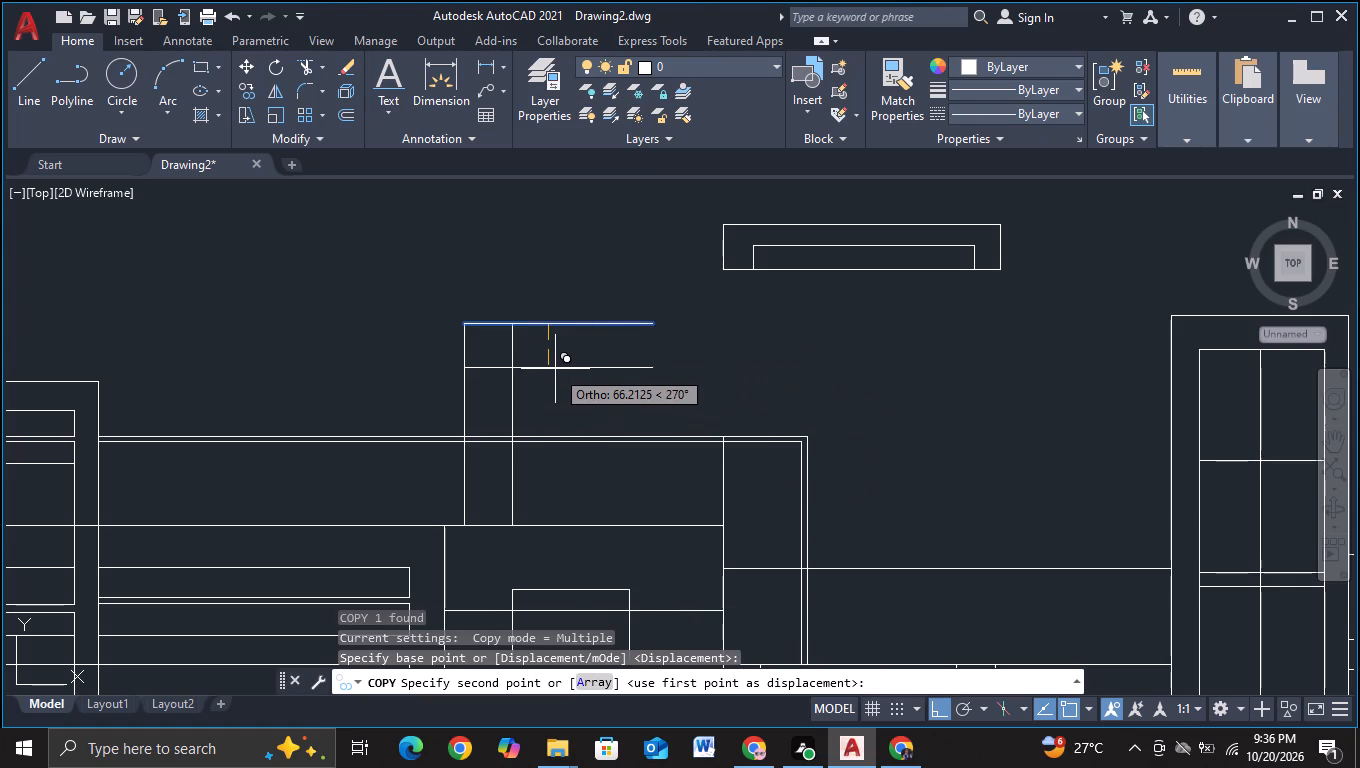
{"action": "left_click", "coordinate": [555, 369]}
{"action": "key", "text": "Escape"}
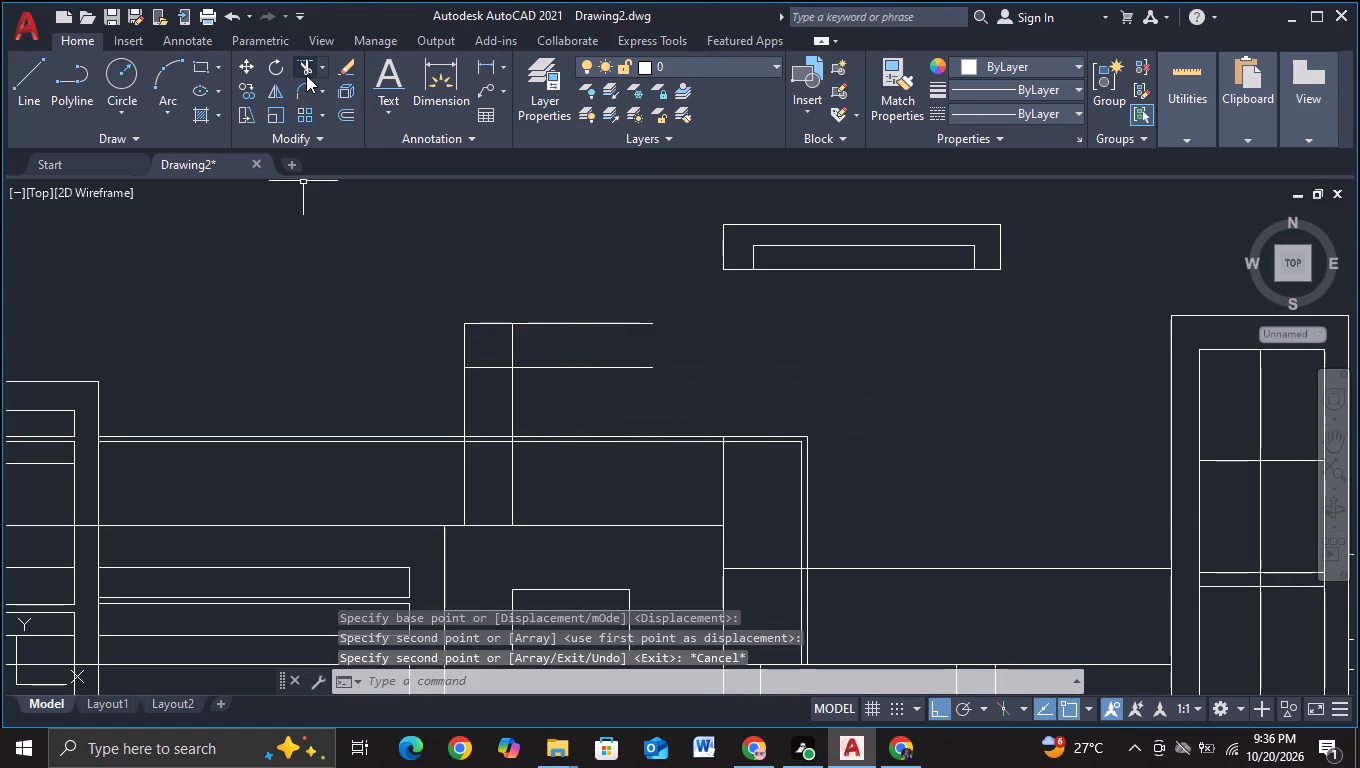
Trim the copied horizontal line and the inner vertical line where they overrun their crossing, forming the frame's inner corner.
{"action": "left_click", "coordinate": [306, 75]}
{"action": "left_click_drag", "start_coordinate": [522, 350], "coordinate": [487, 391]}
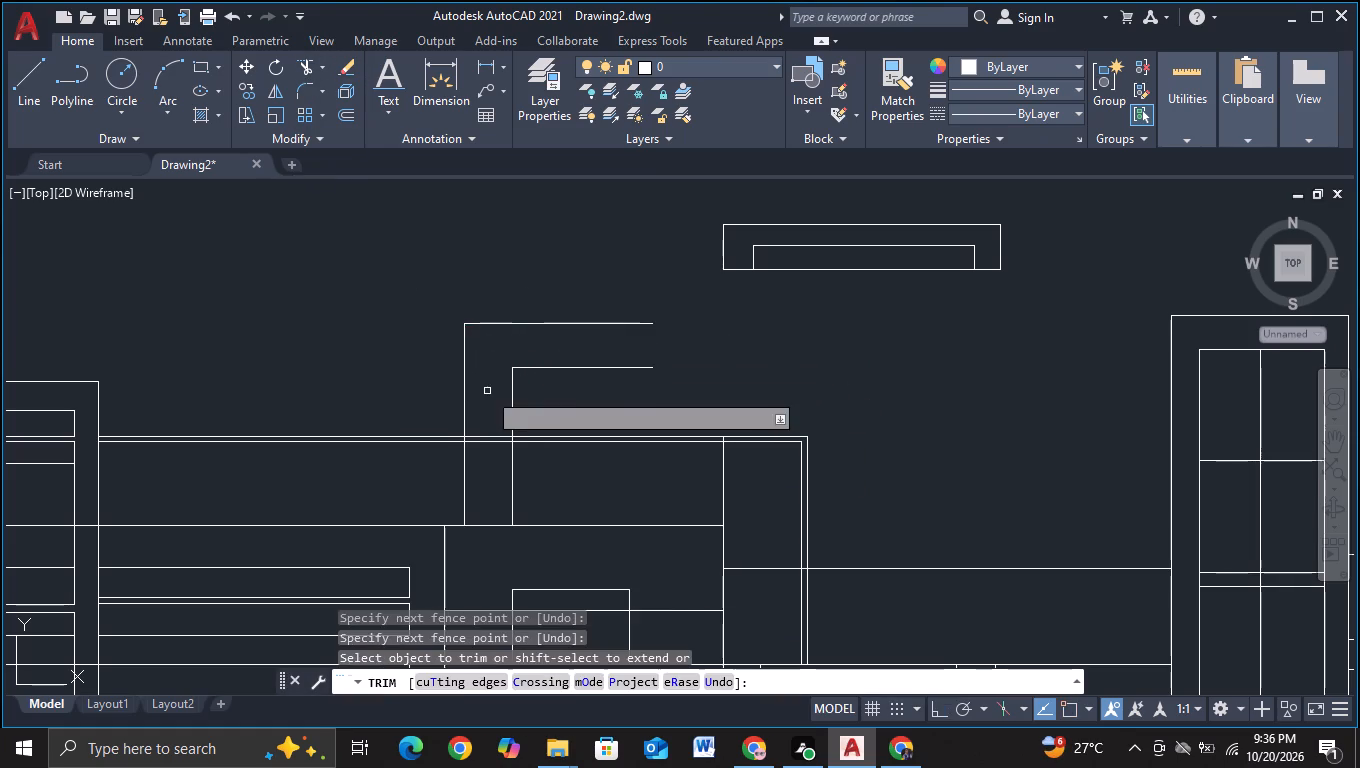
{"action": "key", "text": "Escape"}
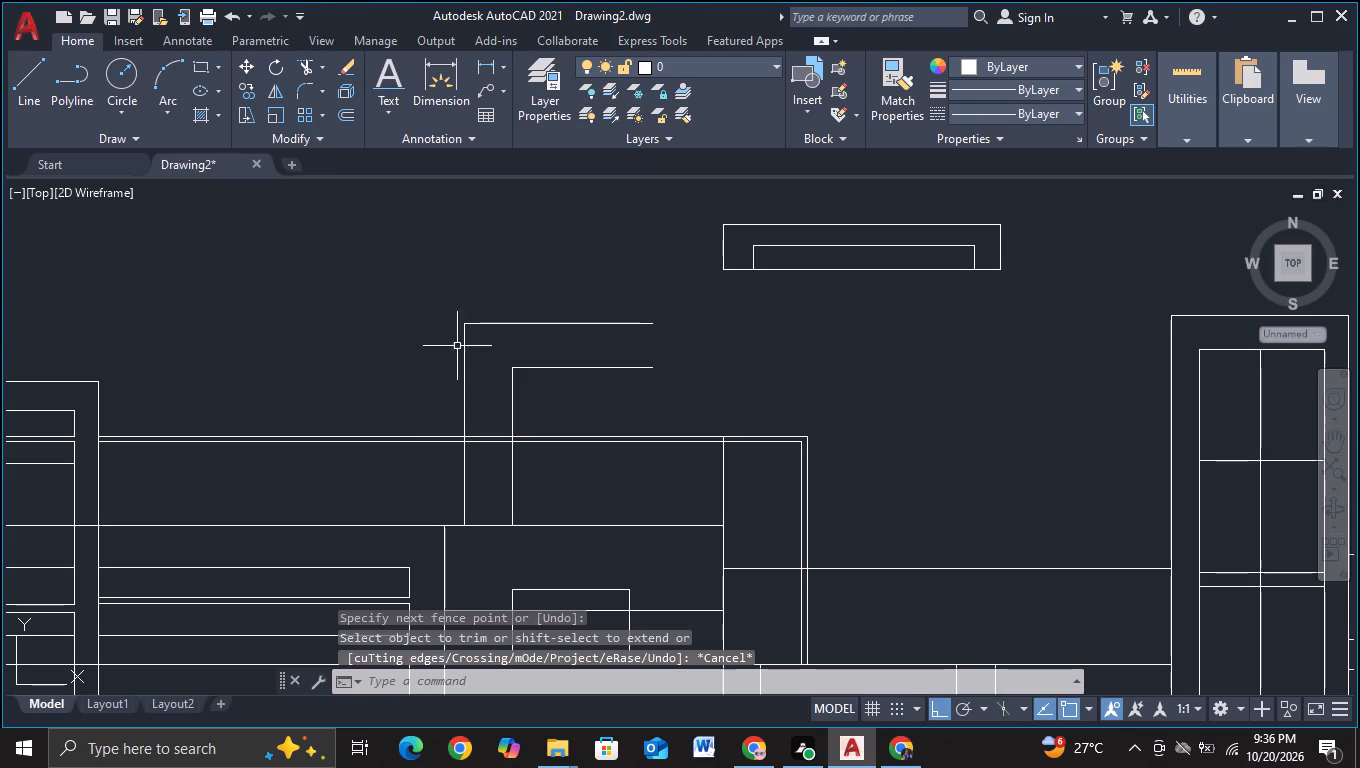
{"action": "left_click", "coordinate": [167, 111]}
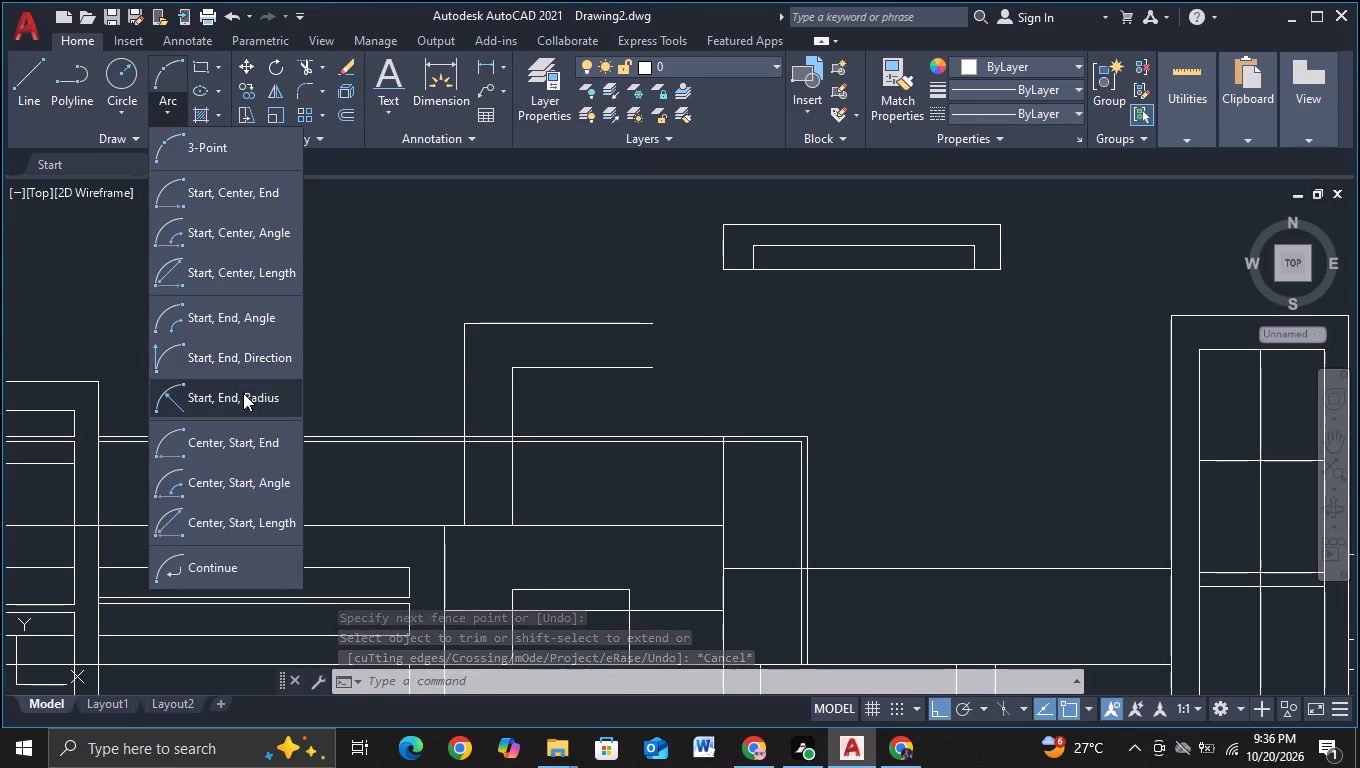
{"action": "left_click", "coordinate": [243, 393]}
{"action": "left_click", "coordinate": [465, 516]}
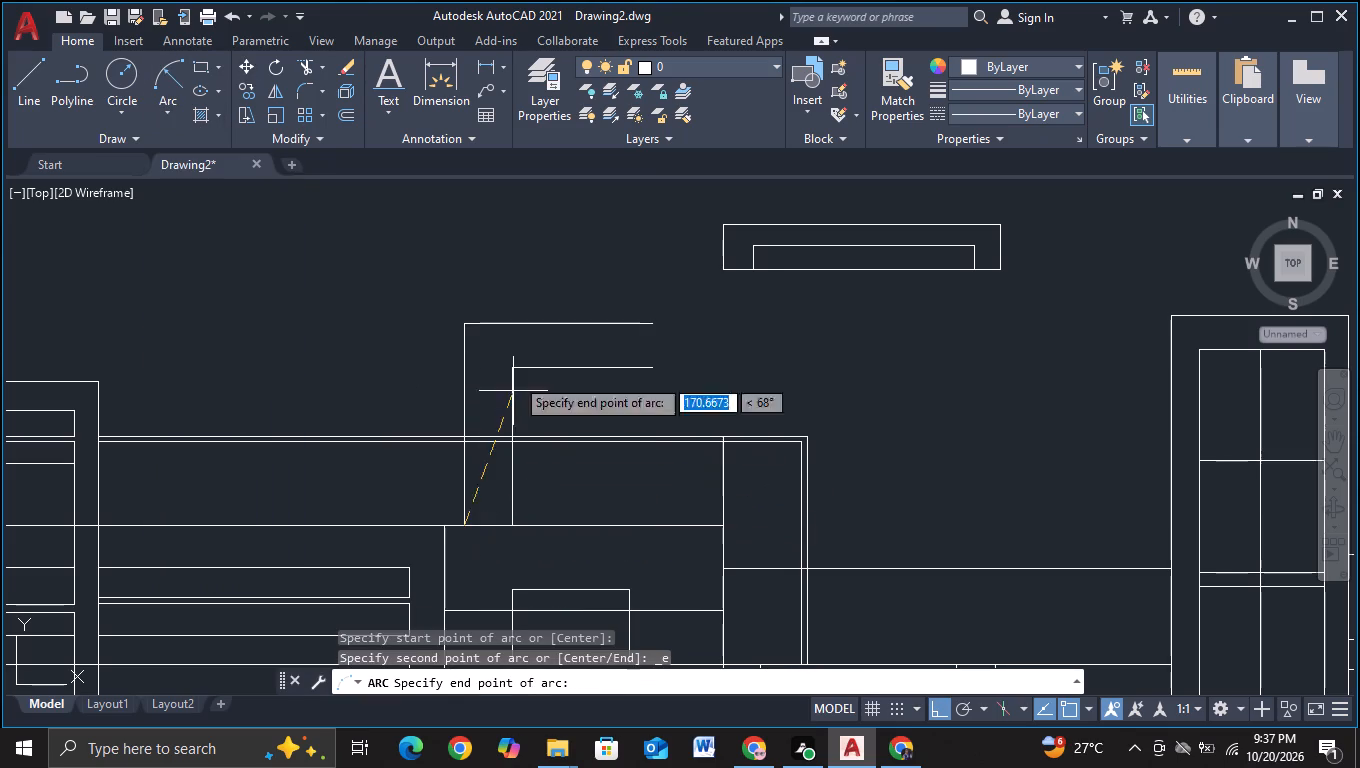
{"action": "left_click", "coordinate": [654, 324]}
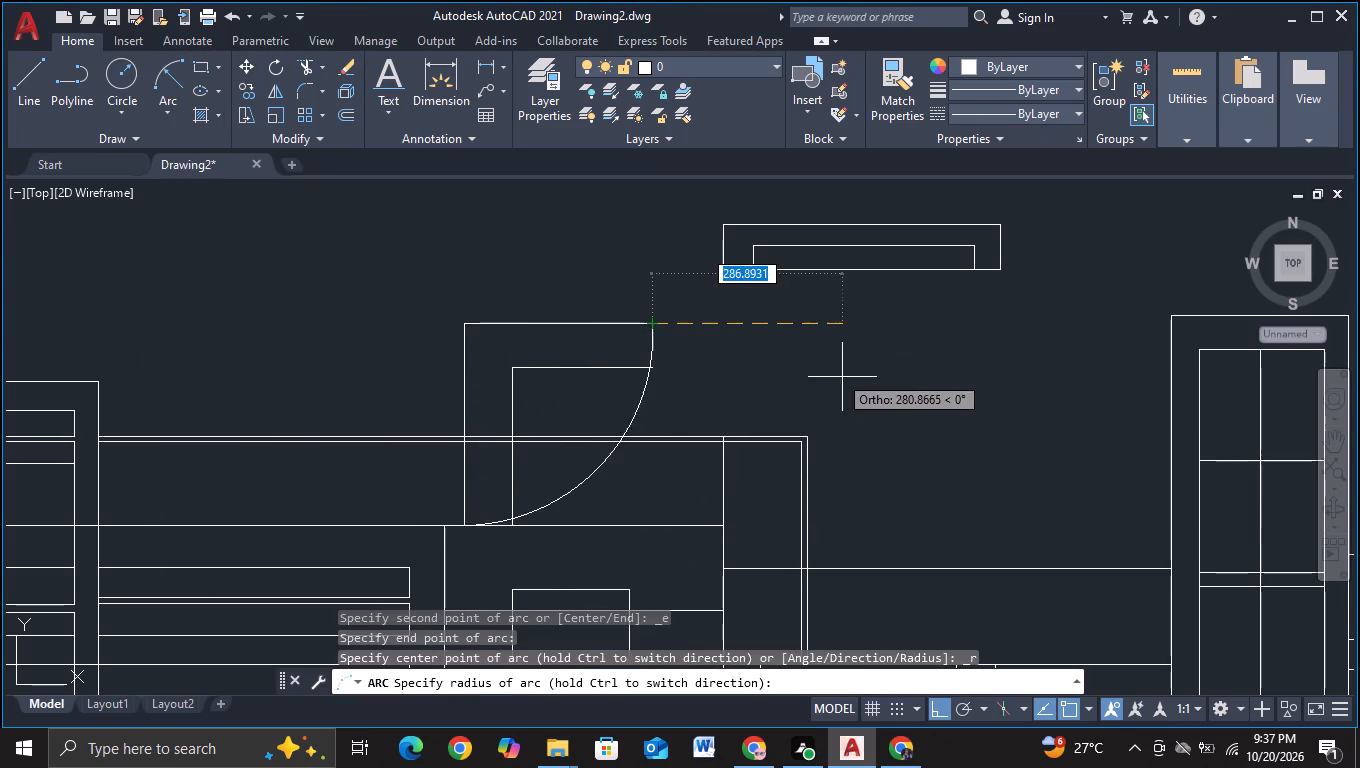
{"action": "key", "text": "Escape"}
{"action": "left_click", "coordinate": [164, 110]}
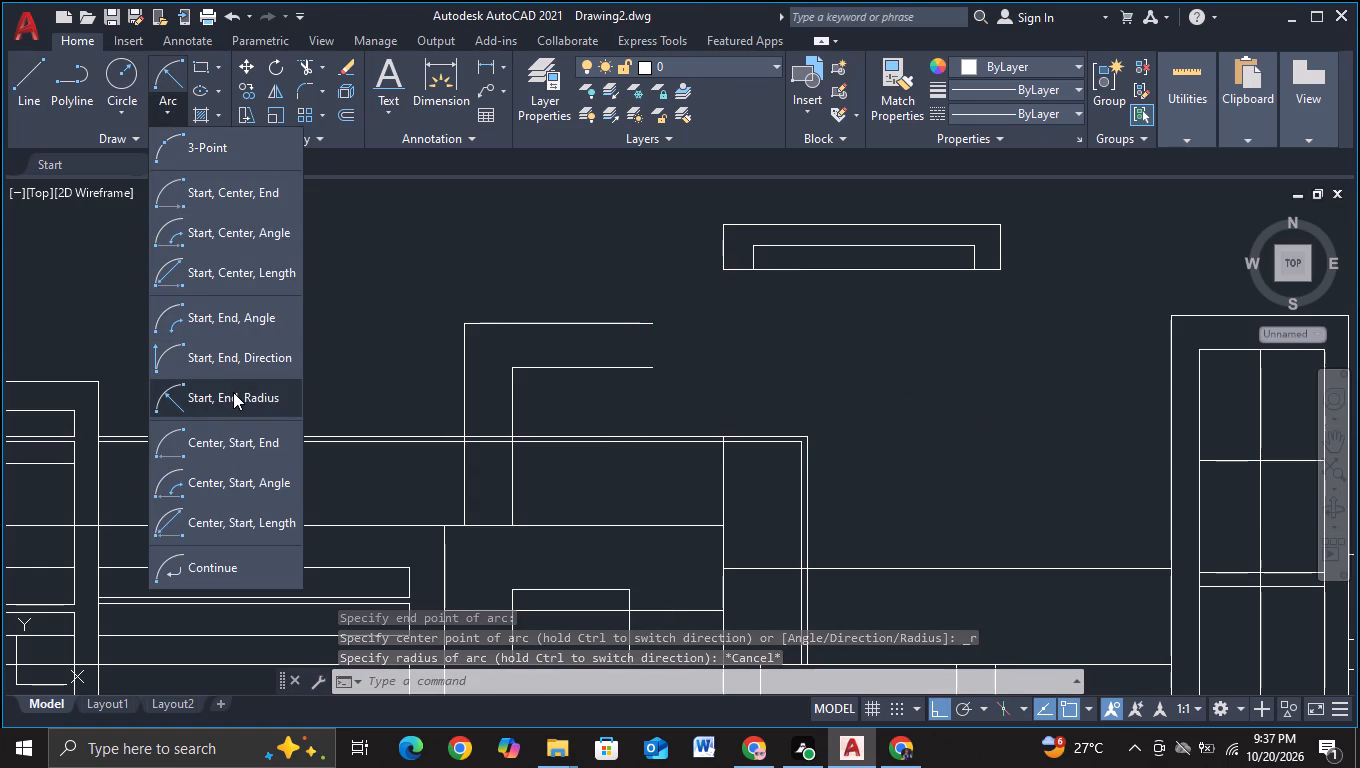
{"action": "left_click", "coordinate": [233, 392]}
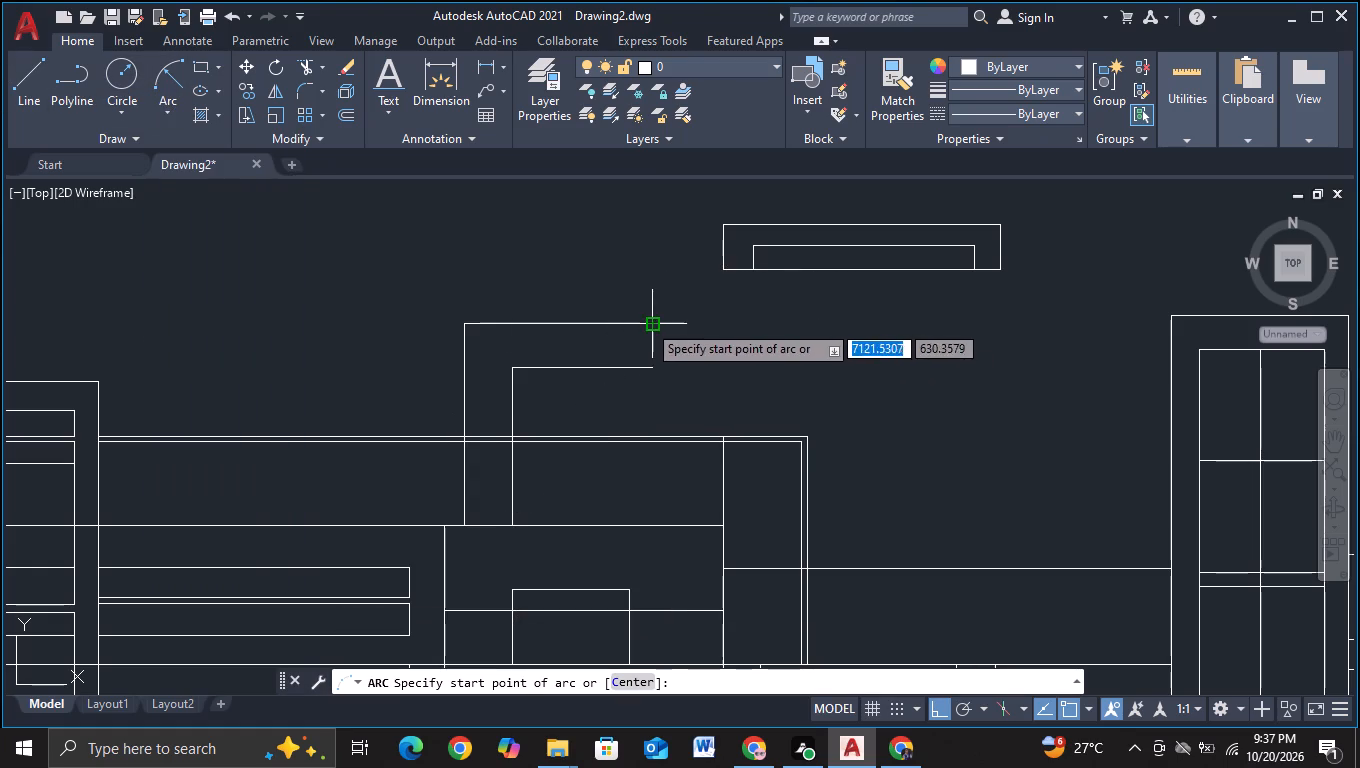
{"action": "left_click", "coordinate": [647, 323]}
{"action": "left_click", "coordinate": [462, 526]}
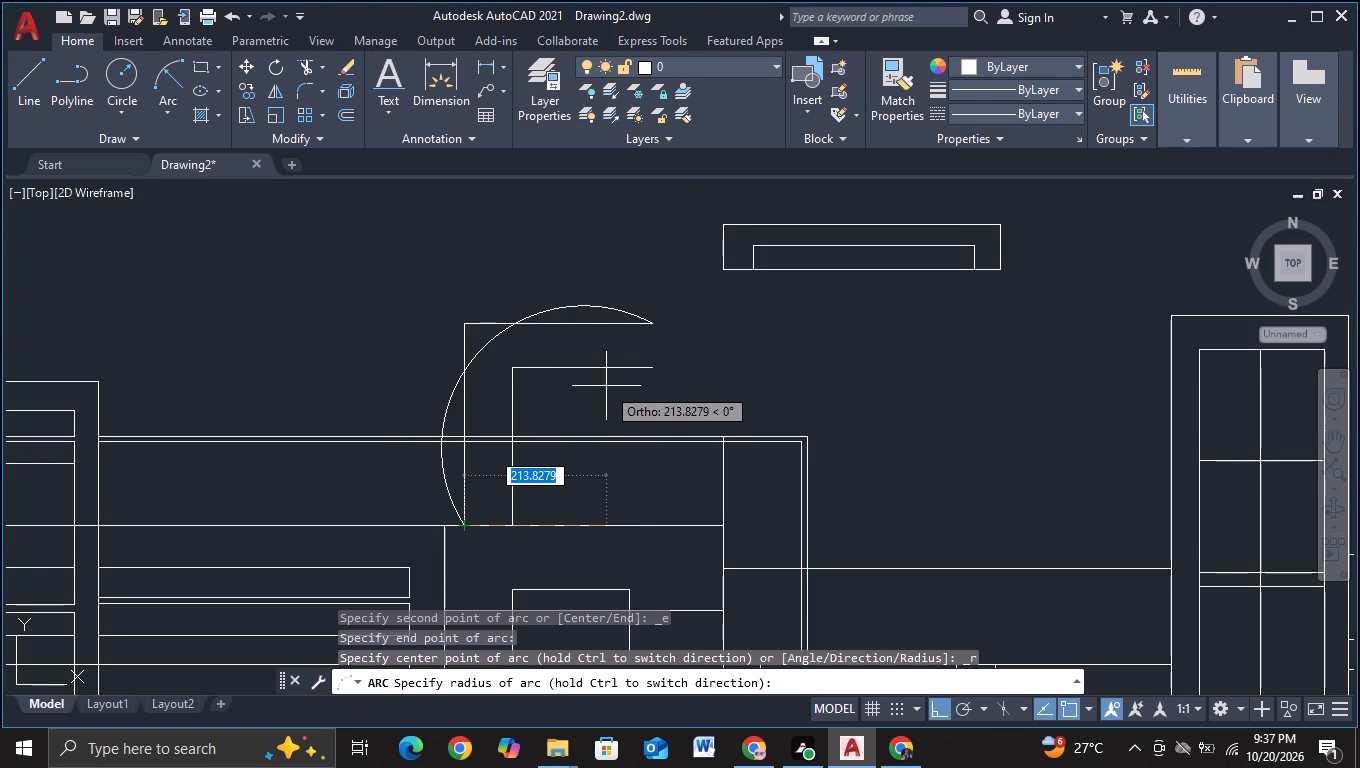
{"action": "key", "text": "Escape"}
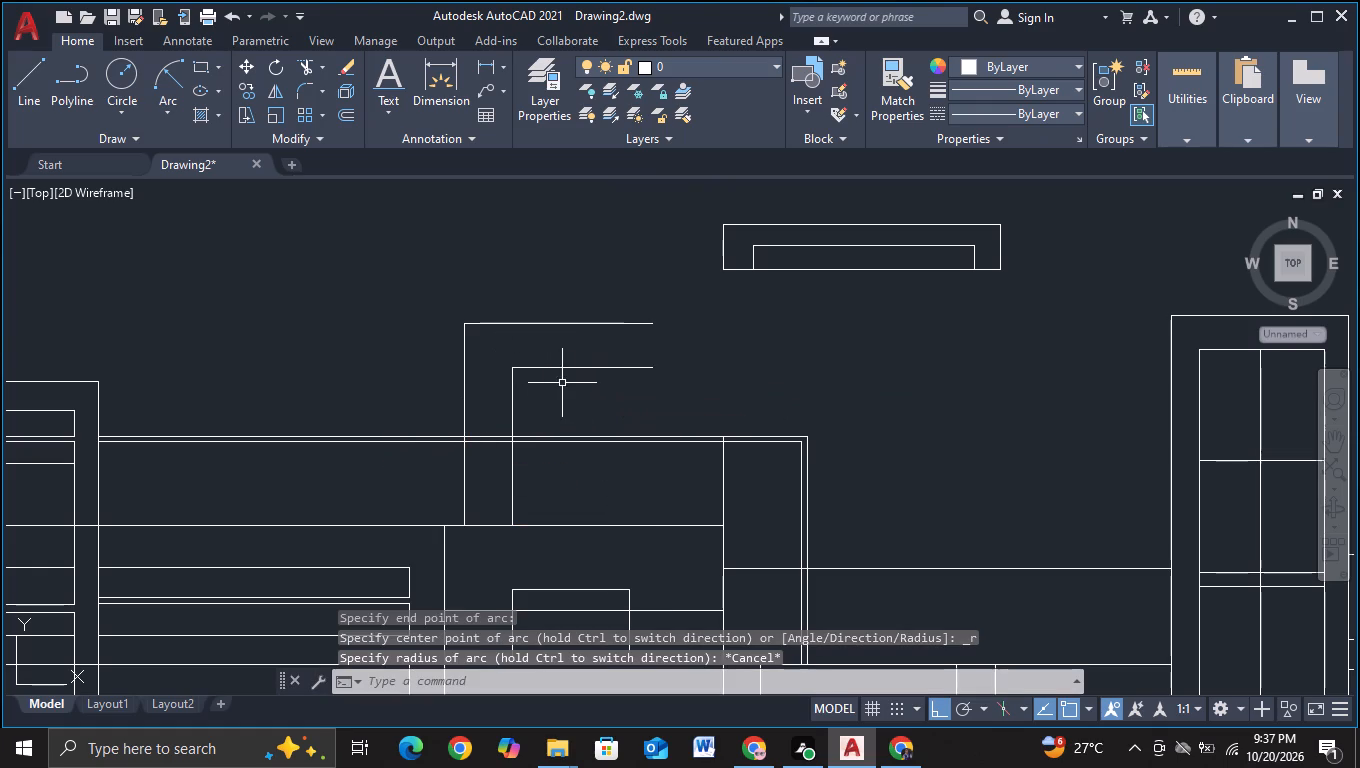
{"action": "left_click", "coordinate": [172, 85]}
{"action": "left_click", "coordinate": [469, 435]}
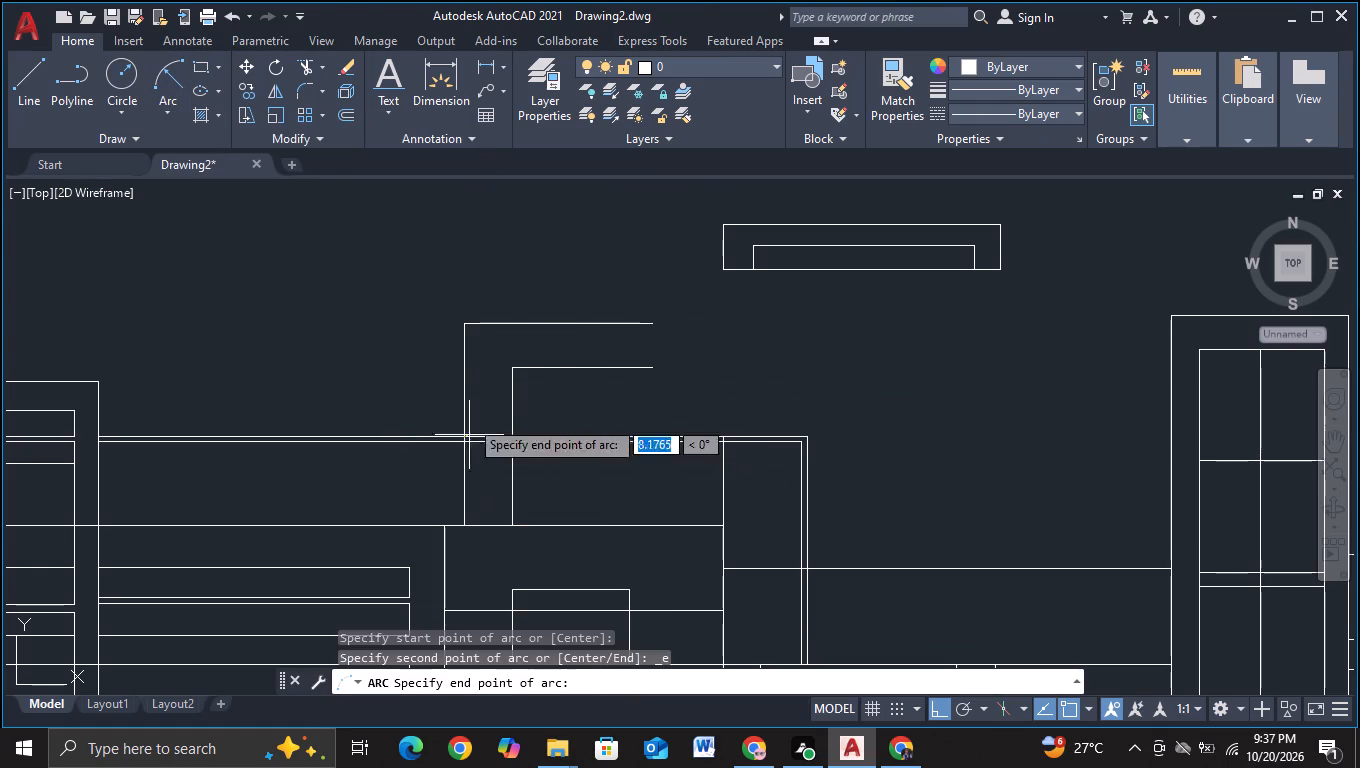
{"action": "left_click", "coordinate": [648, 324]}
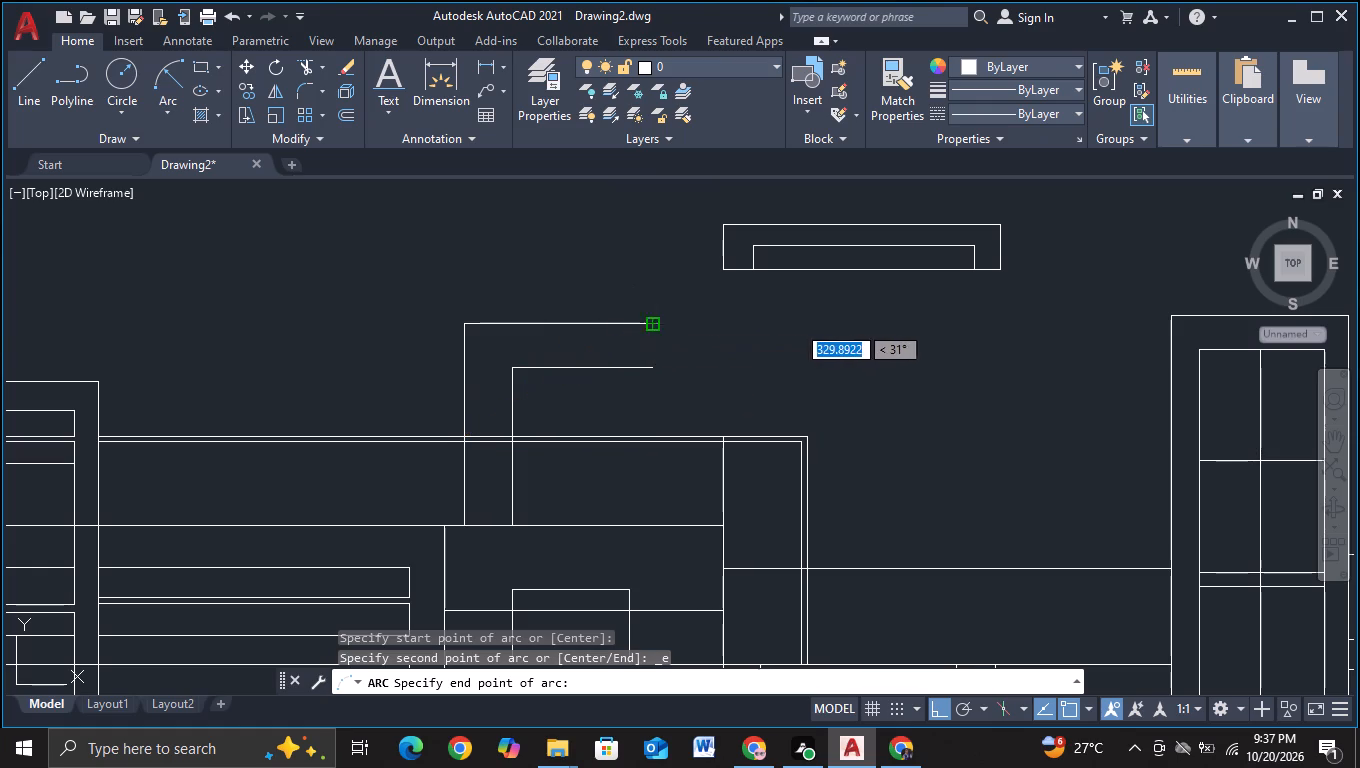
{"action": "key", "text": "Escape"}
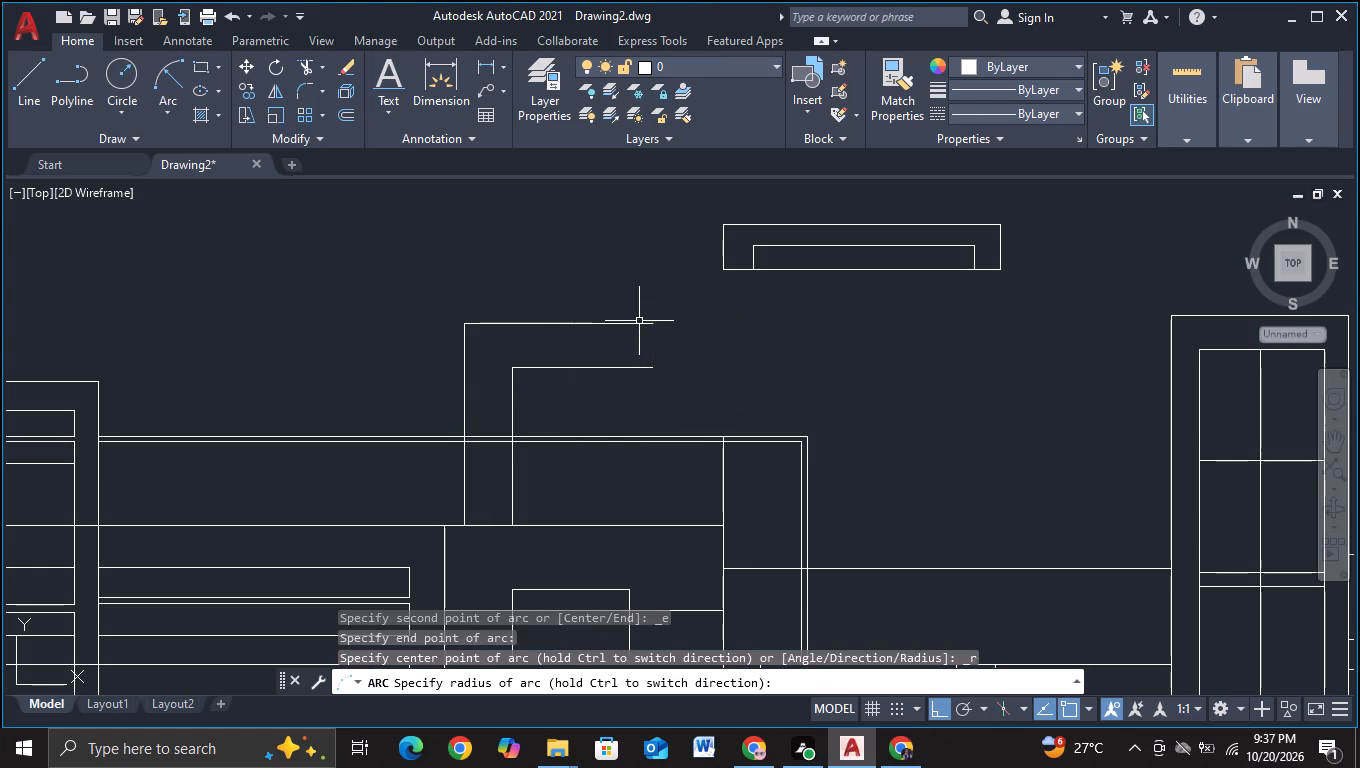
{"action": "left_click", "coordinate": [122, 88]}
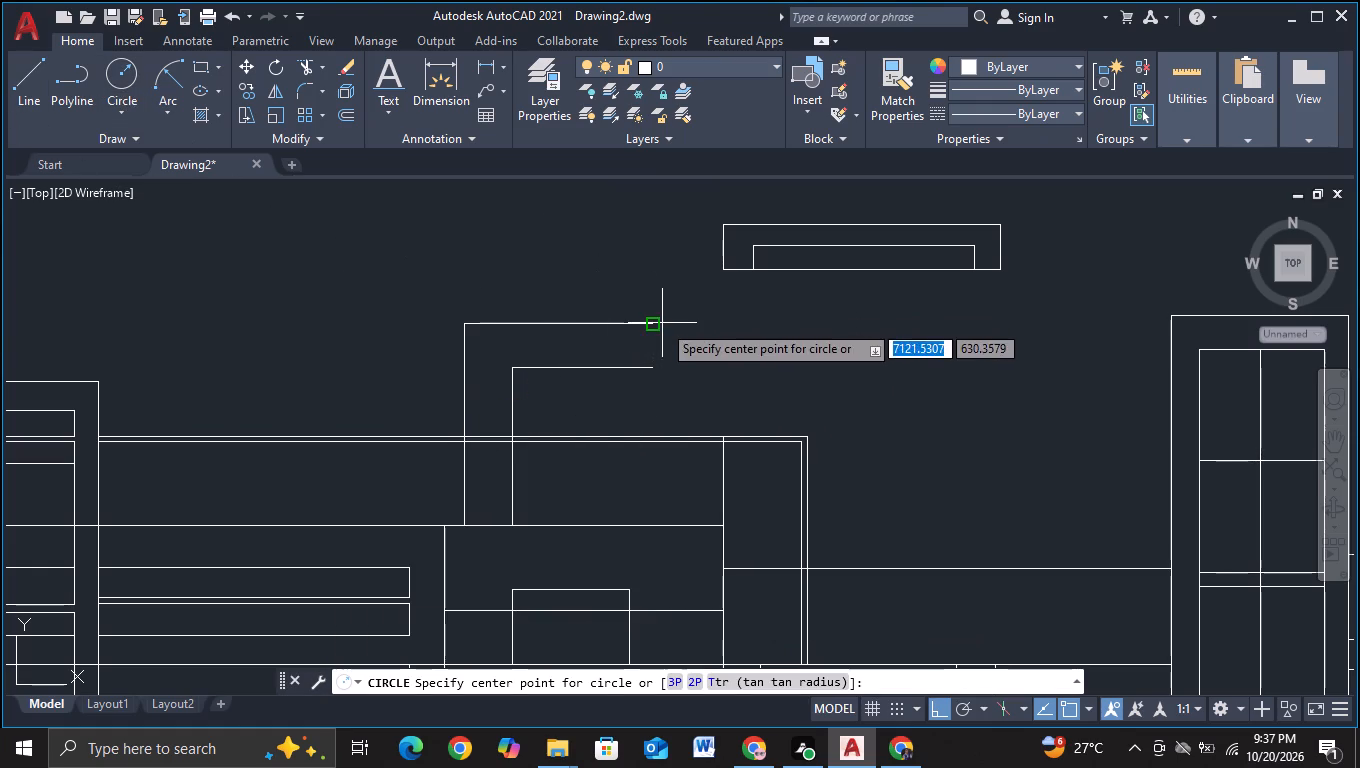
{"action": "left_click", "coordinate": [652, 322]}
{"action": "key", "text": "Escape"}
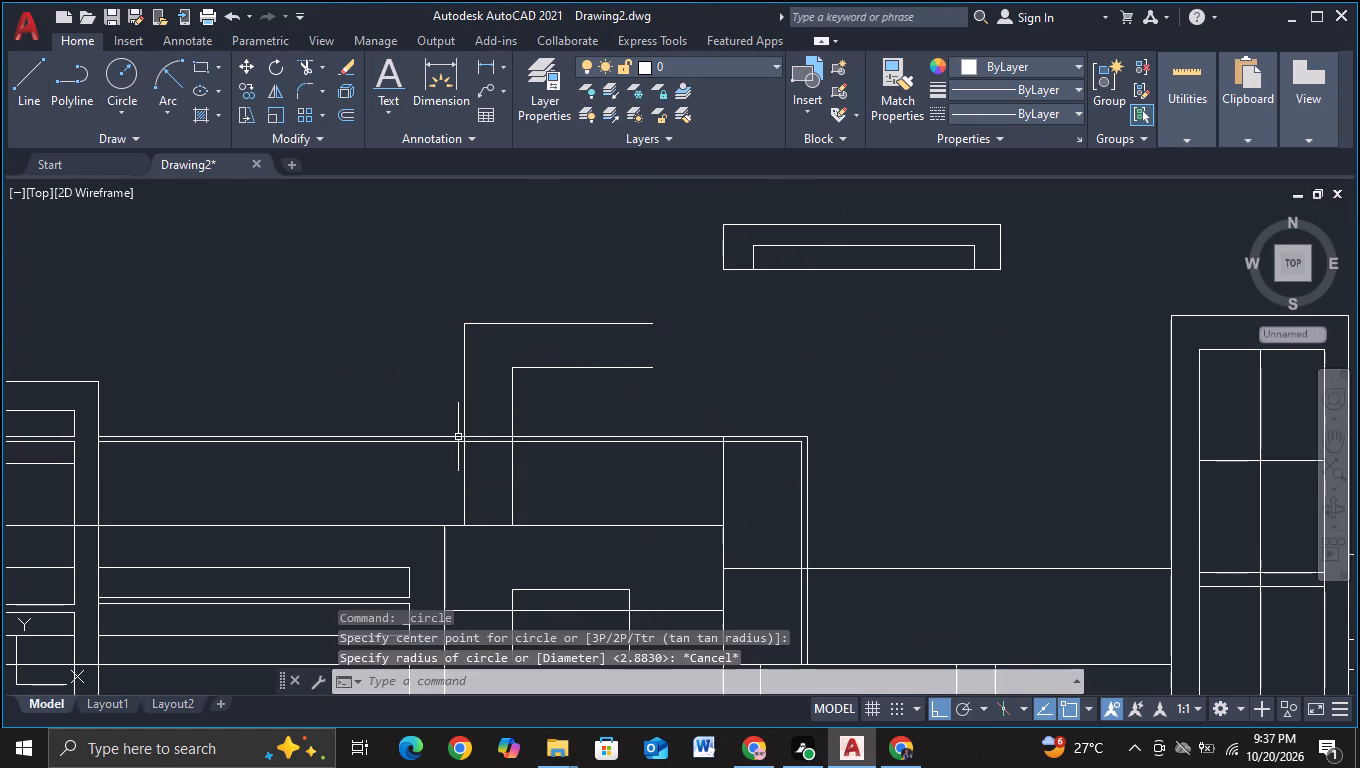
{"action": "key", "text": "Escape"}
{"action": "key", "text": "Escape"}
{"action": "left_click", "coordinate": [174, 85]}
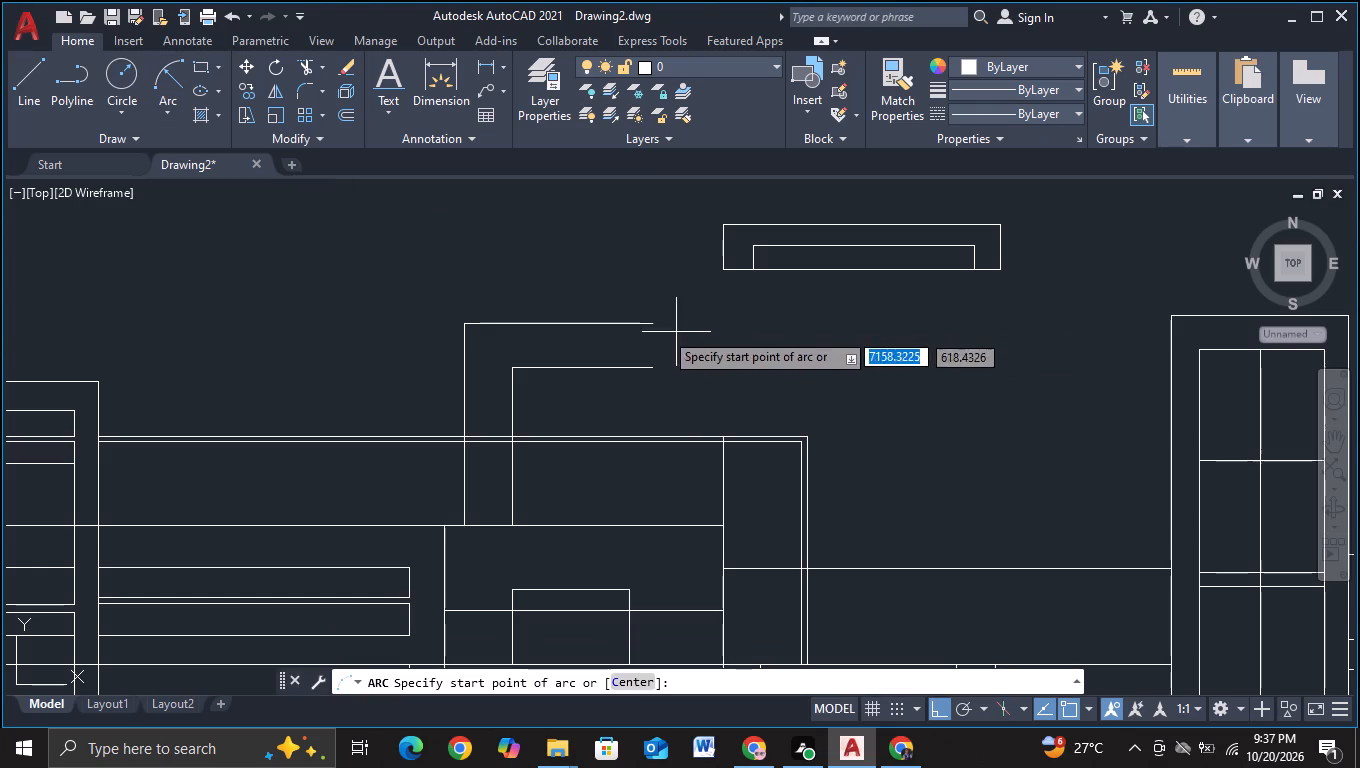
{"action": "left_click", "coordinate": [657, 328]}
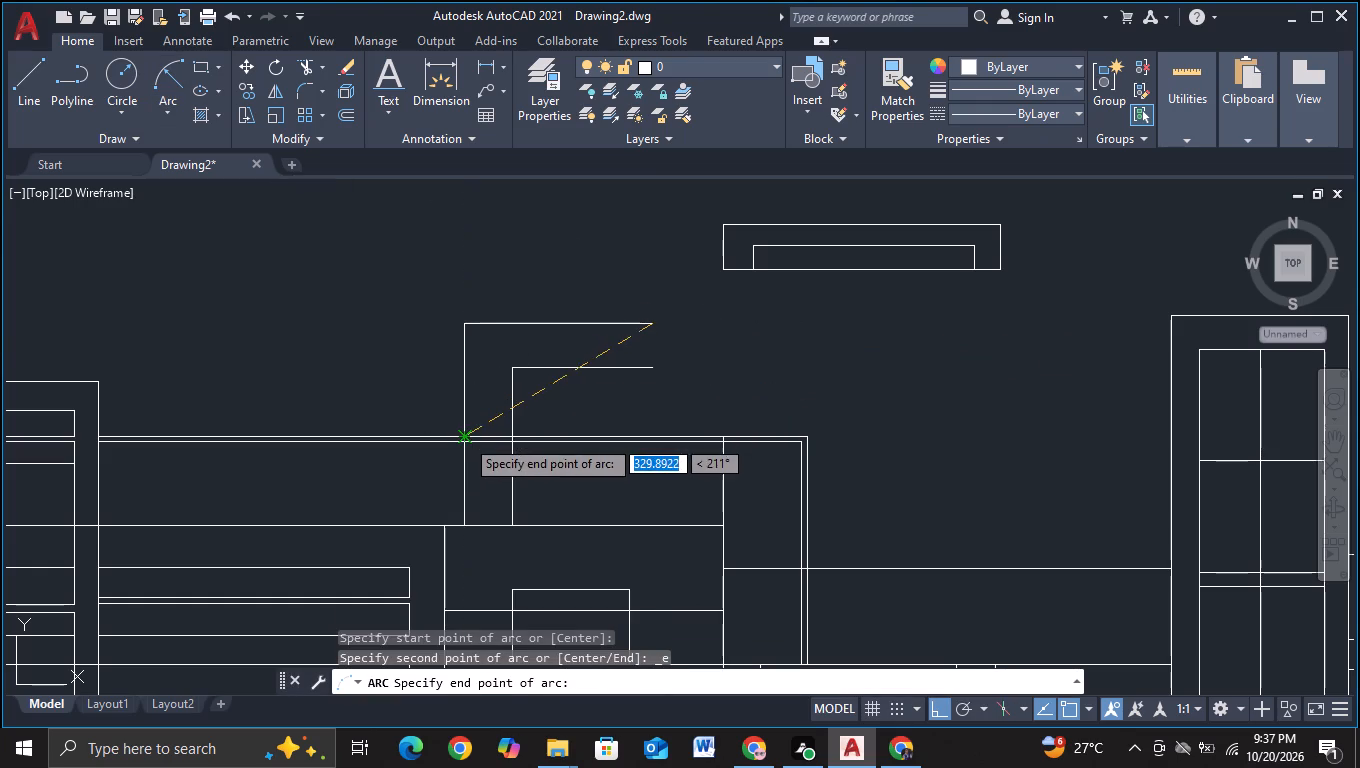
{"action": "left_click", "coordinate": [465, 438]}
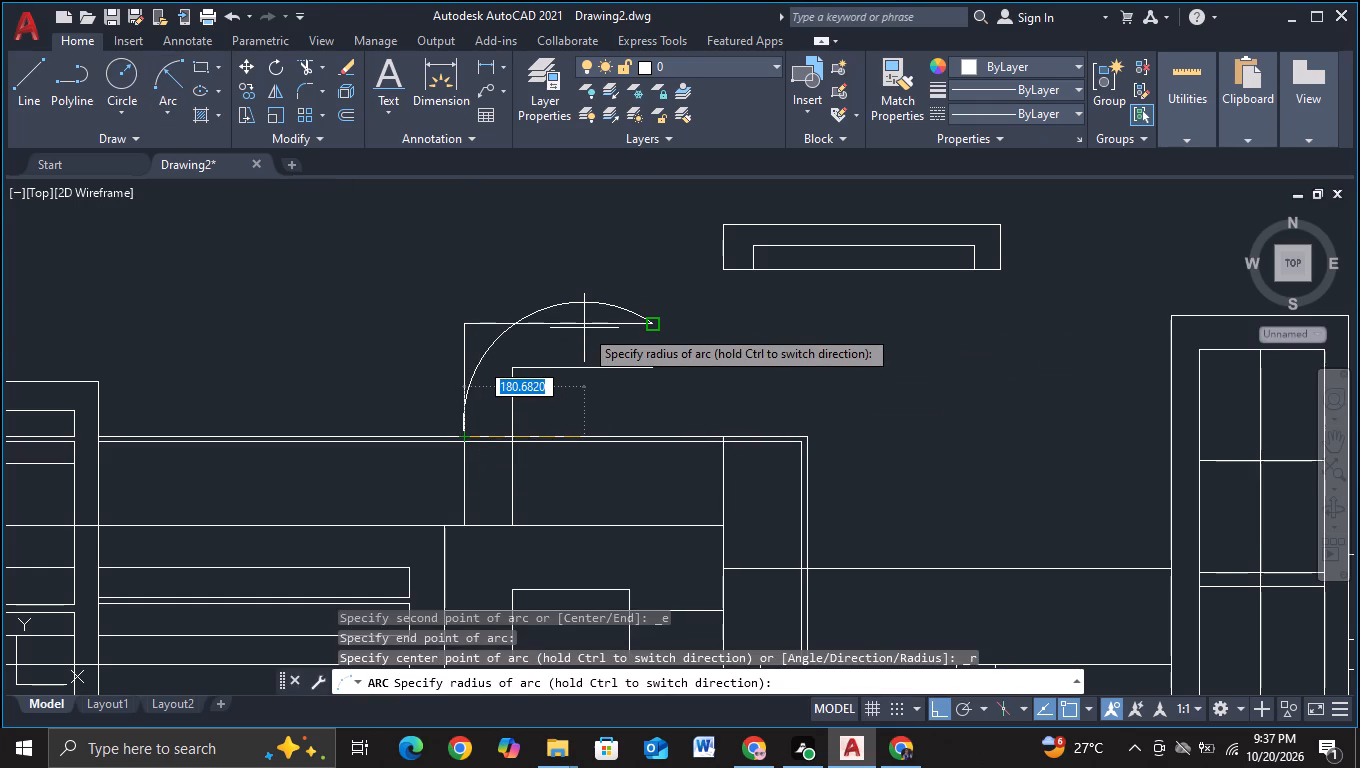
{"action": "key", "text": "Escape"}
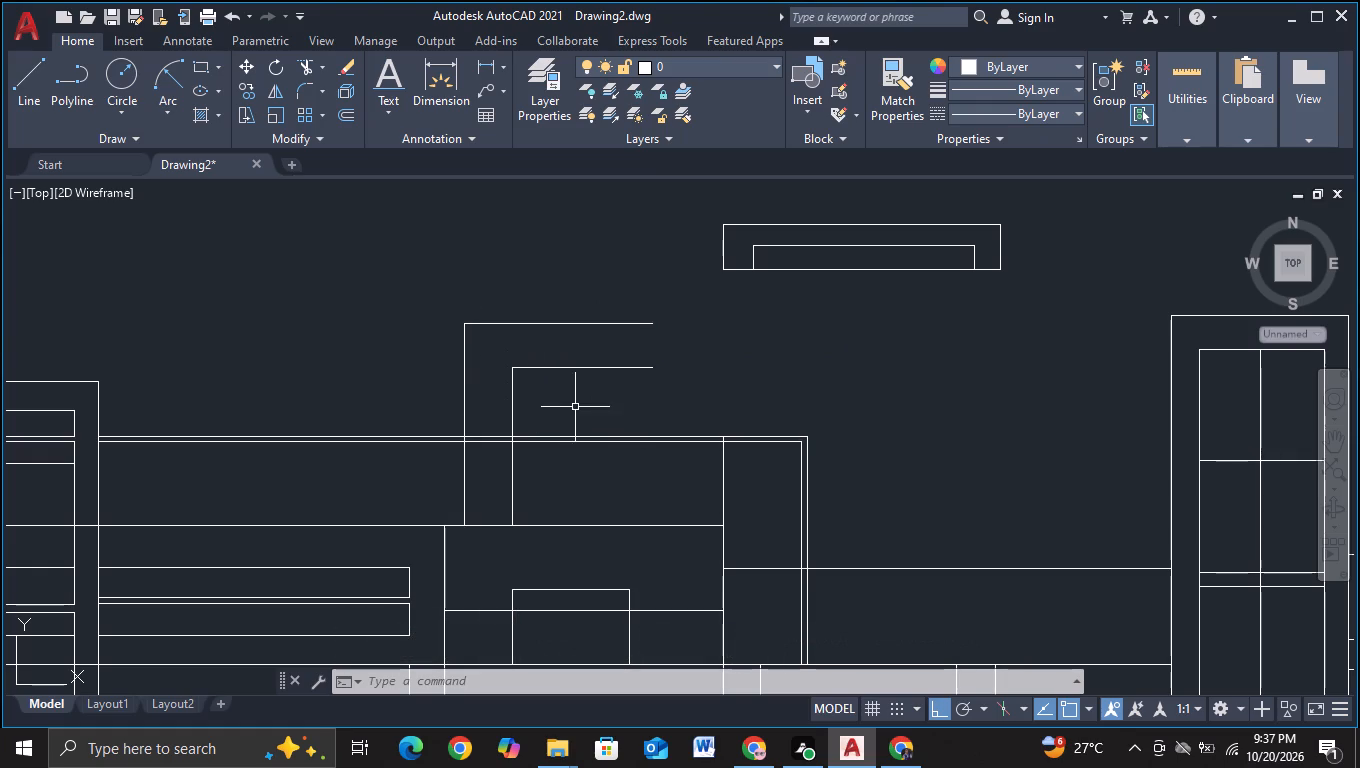
Draw two guide lines from the frame's inner corner: one up past the top line, one outward past the outer vertical line.
{"action": "scroll", "coordinate": [455, 347], "scroll_direction": "up", "scroll_amount": 1}
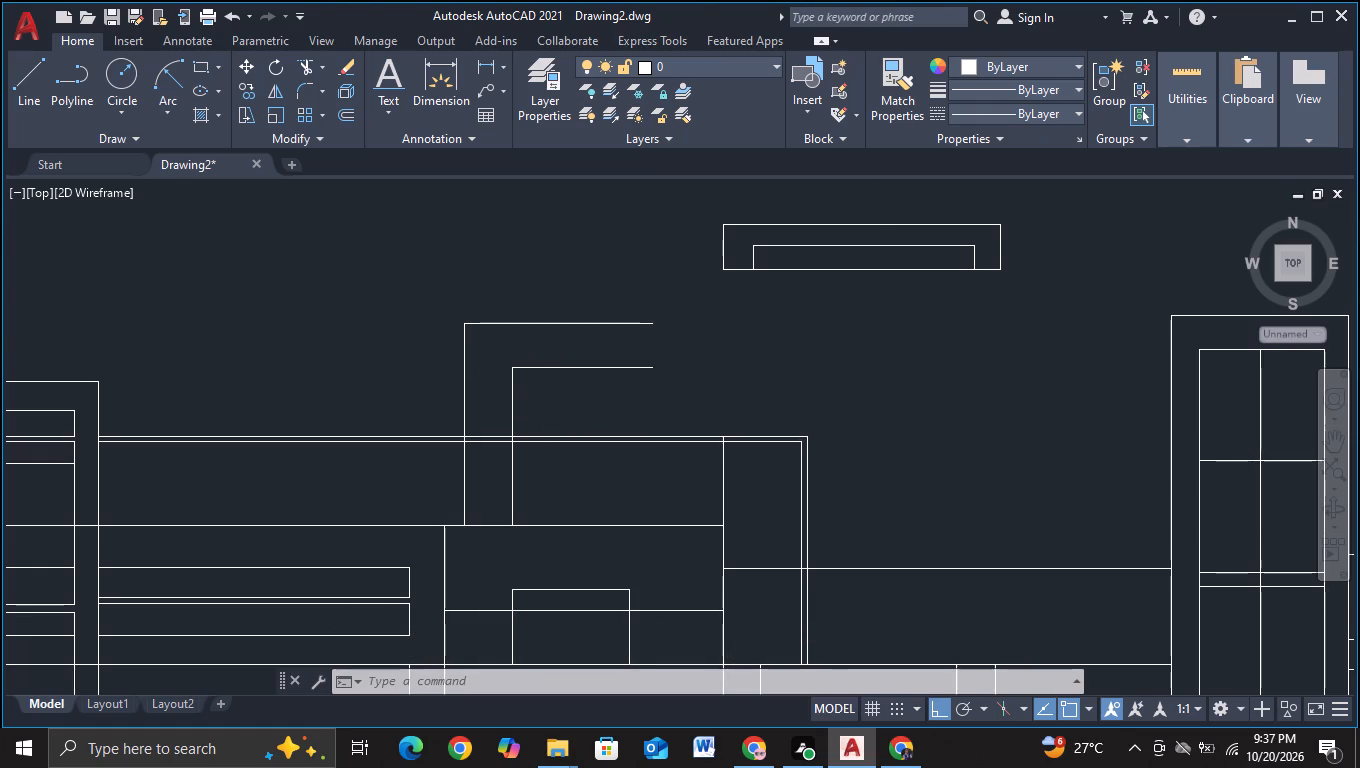
{"action": "left_click", "coordinate": [37, 116]}
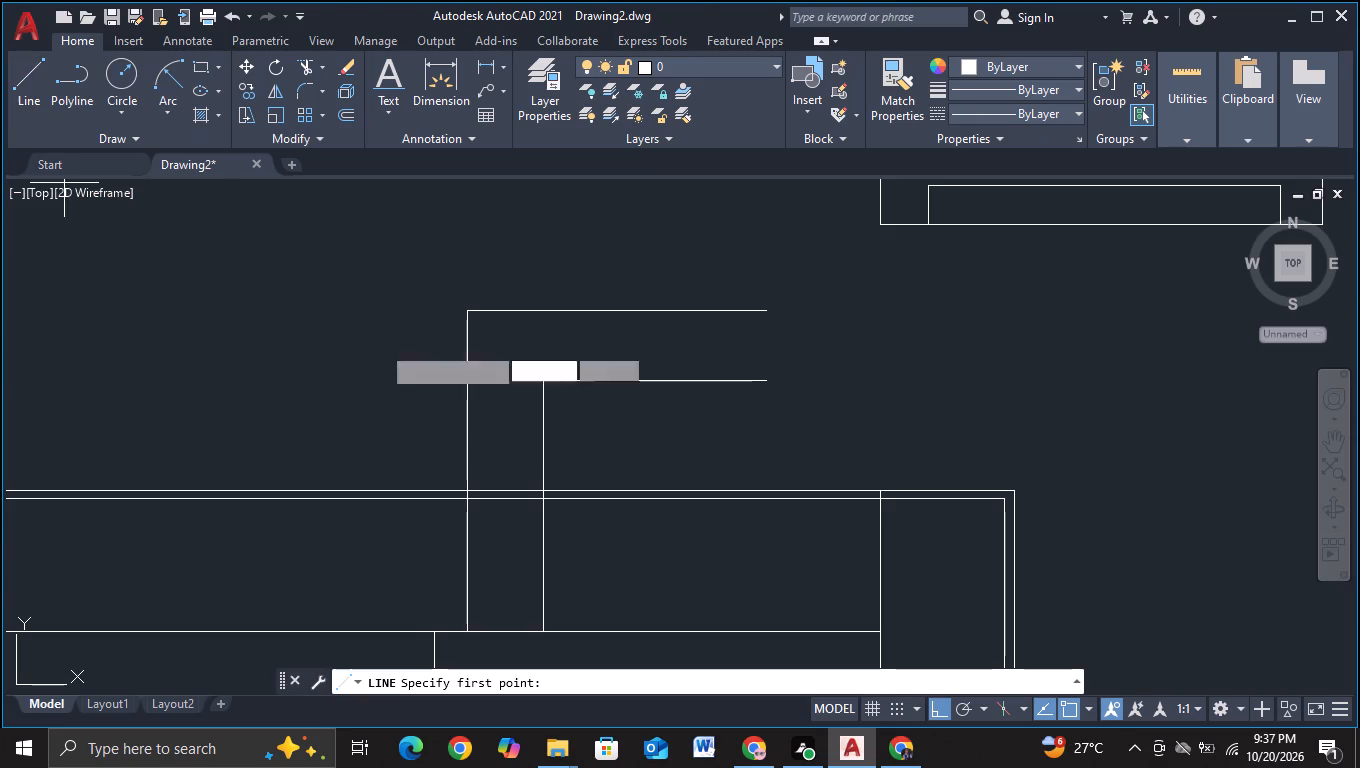
{"action": "left_click", "coordinate": [542, 386]}
{"action": "left_click", "coordinate": [551, 261]}
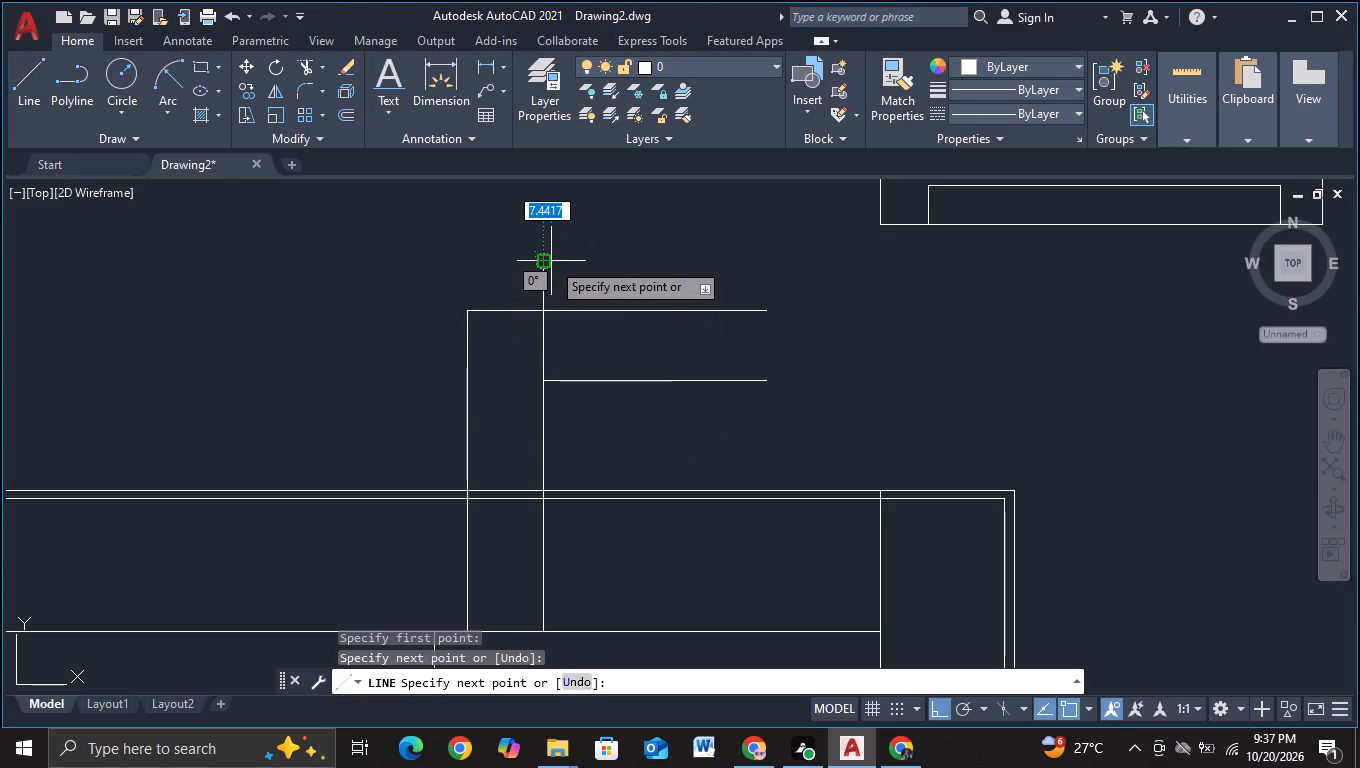
{"action": "key", "text": "Escape"}
{"action": "left_click", "coordinate": [304, 72]}
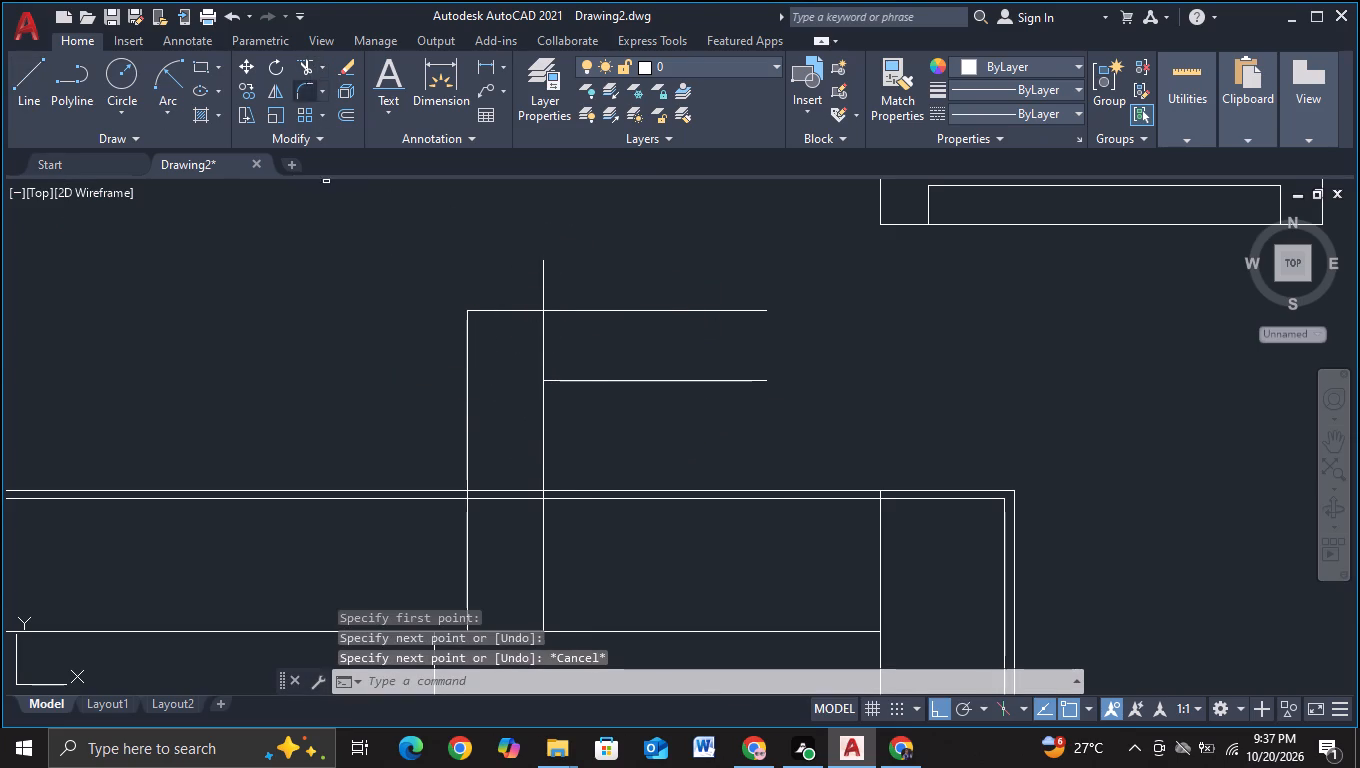
{"action": "key", "text": "Escape"}
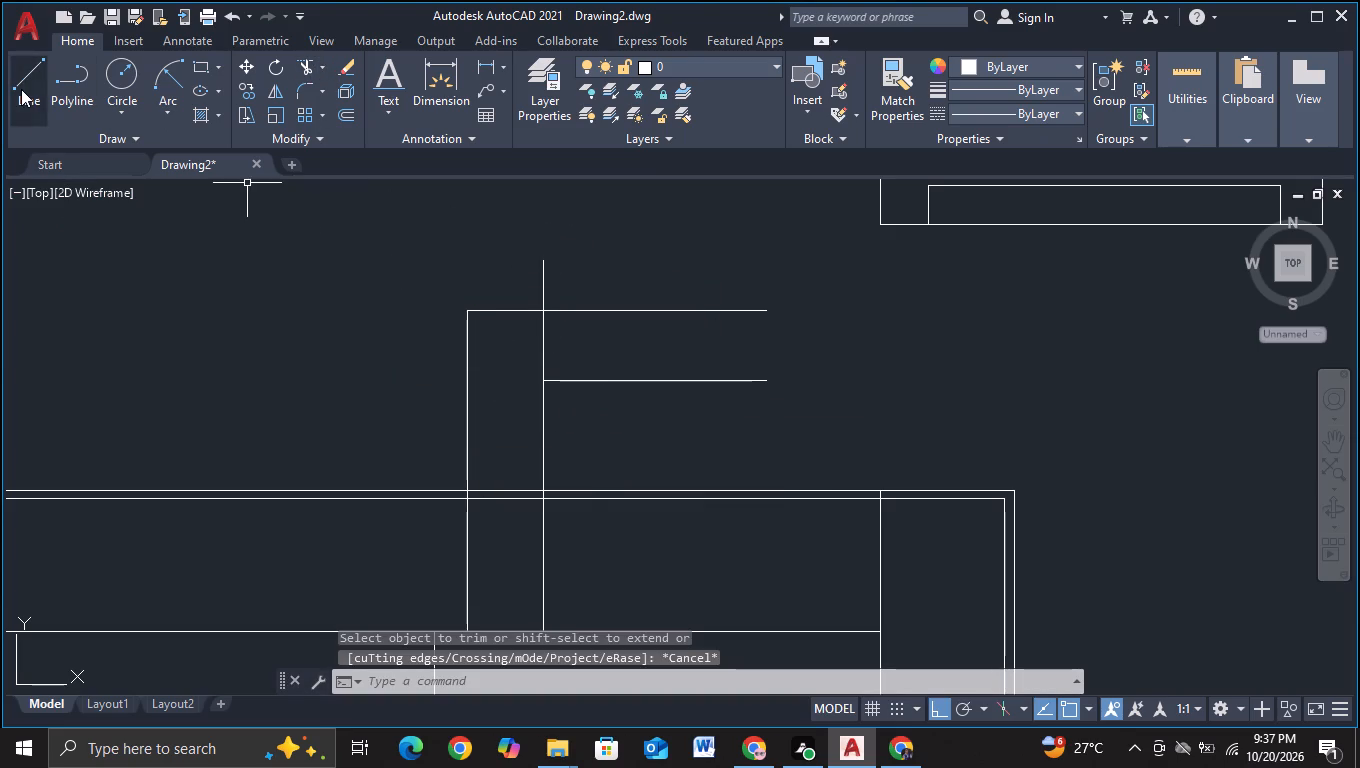
{"action": "left_click", "coordinate": [21, 89]}
{"action": "left_click", "coordinate": [543, 384]}
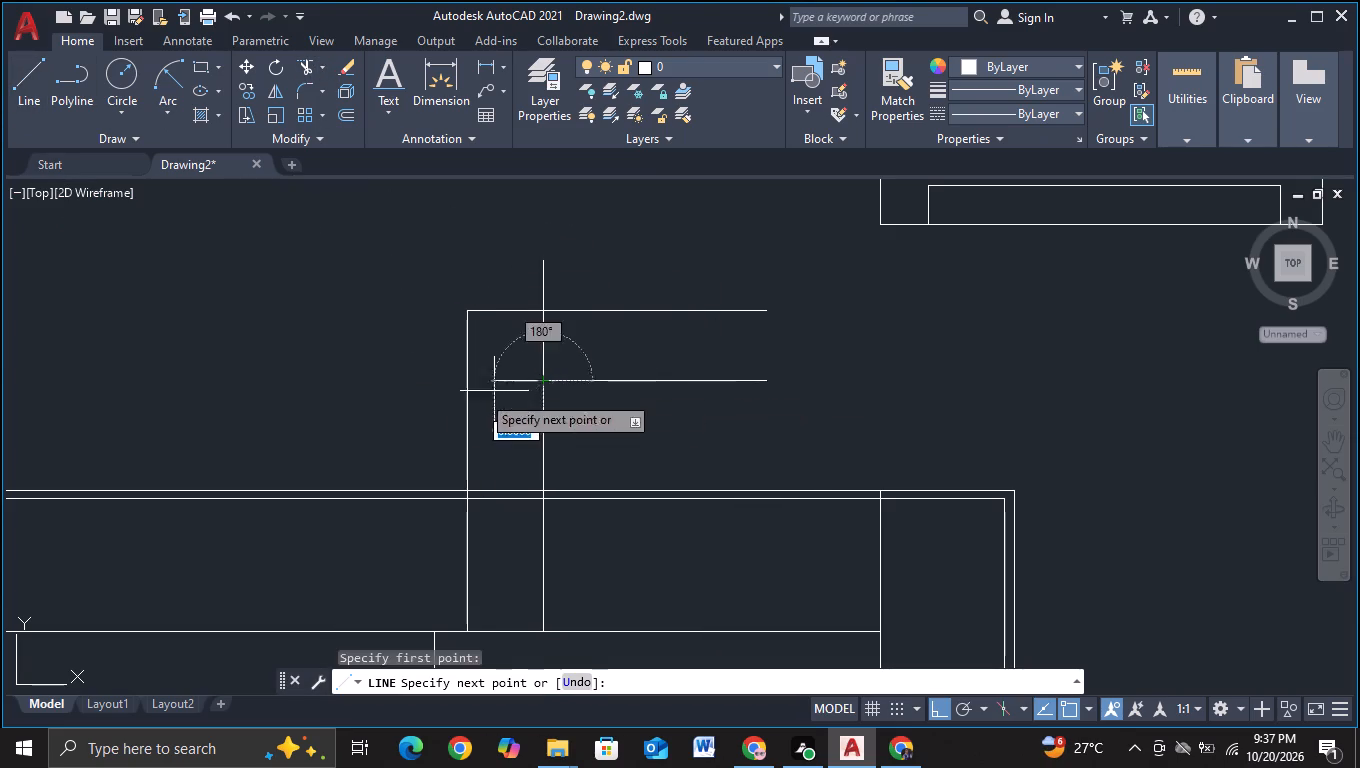
{"action": "left_click", "coordinate": [400, 402]}
{"action": "key", "text": "Escape"}
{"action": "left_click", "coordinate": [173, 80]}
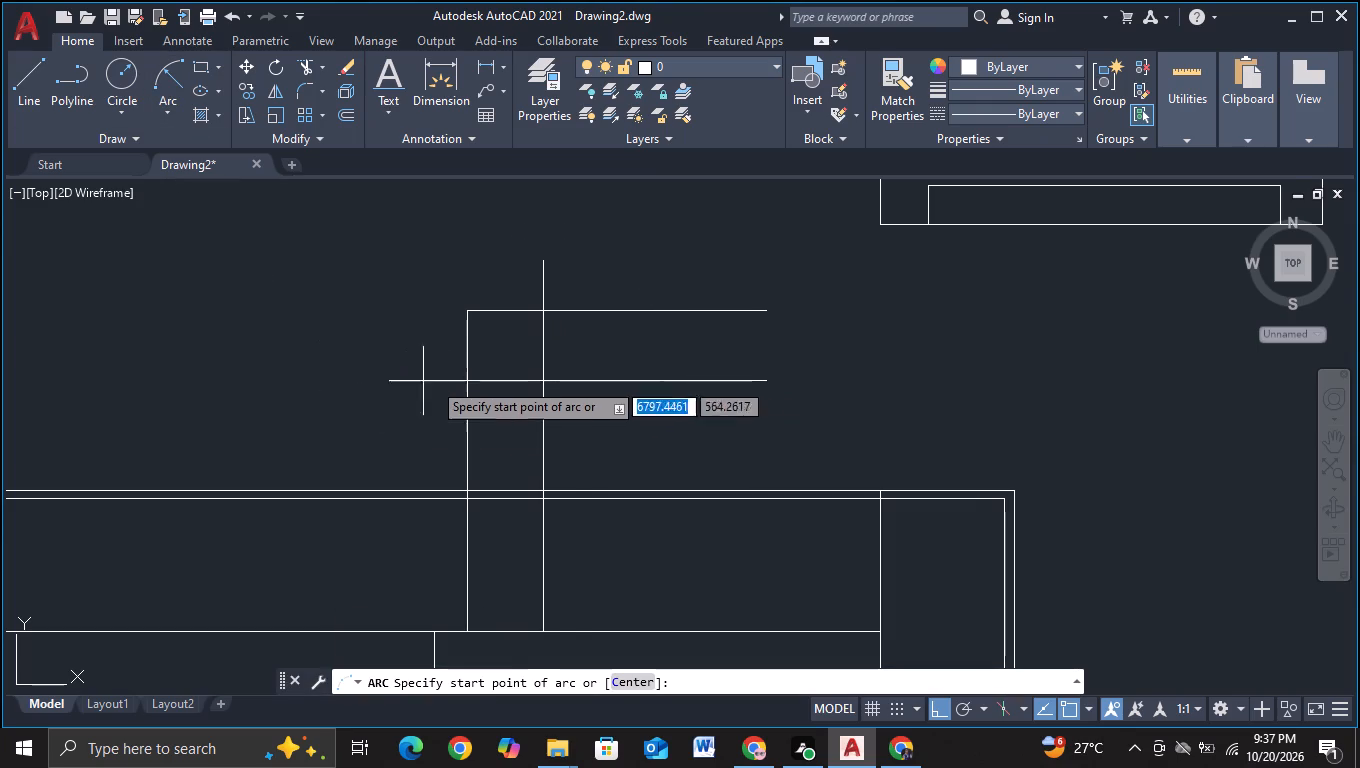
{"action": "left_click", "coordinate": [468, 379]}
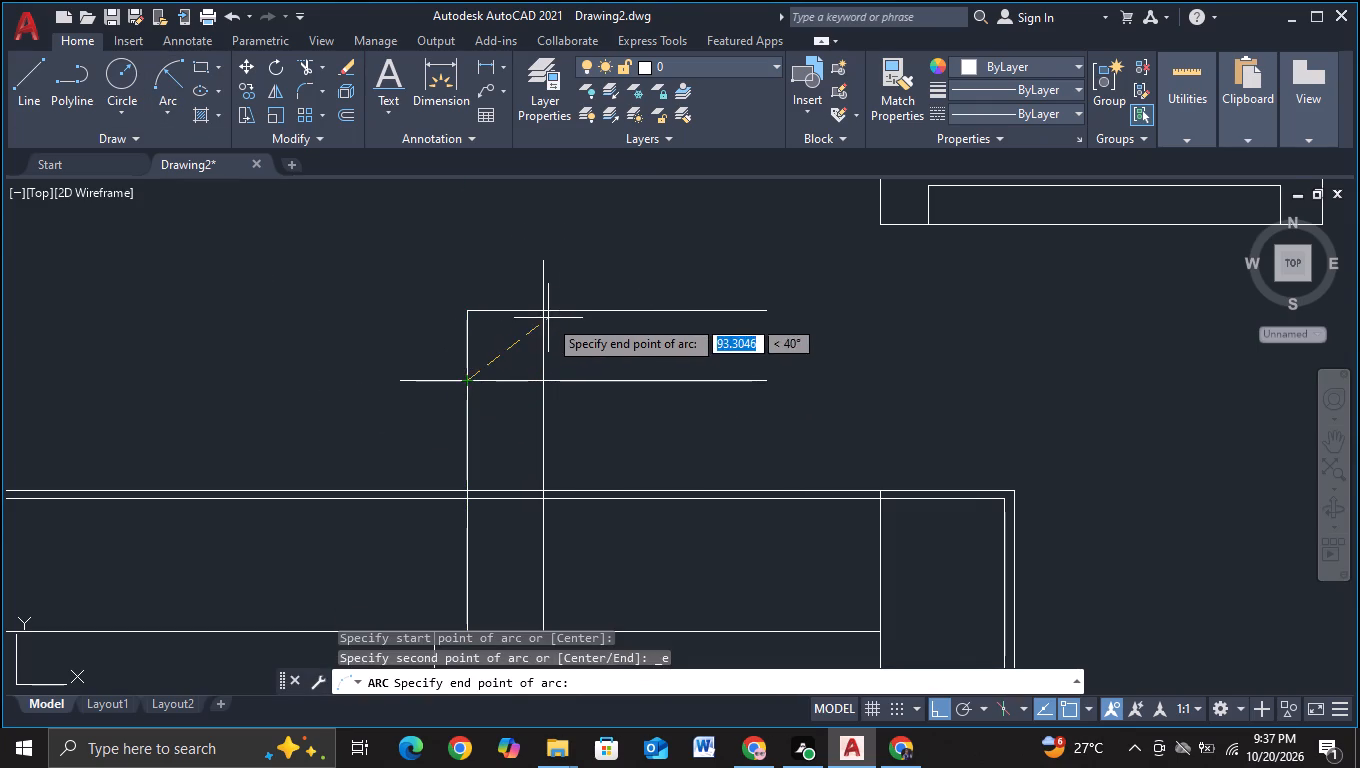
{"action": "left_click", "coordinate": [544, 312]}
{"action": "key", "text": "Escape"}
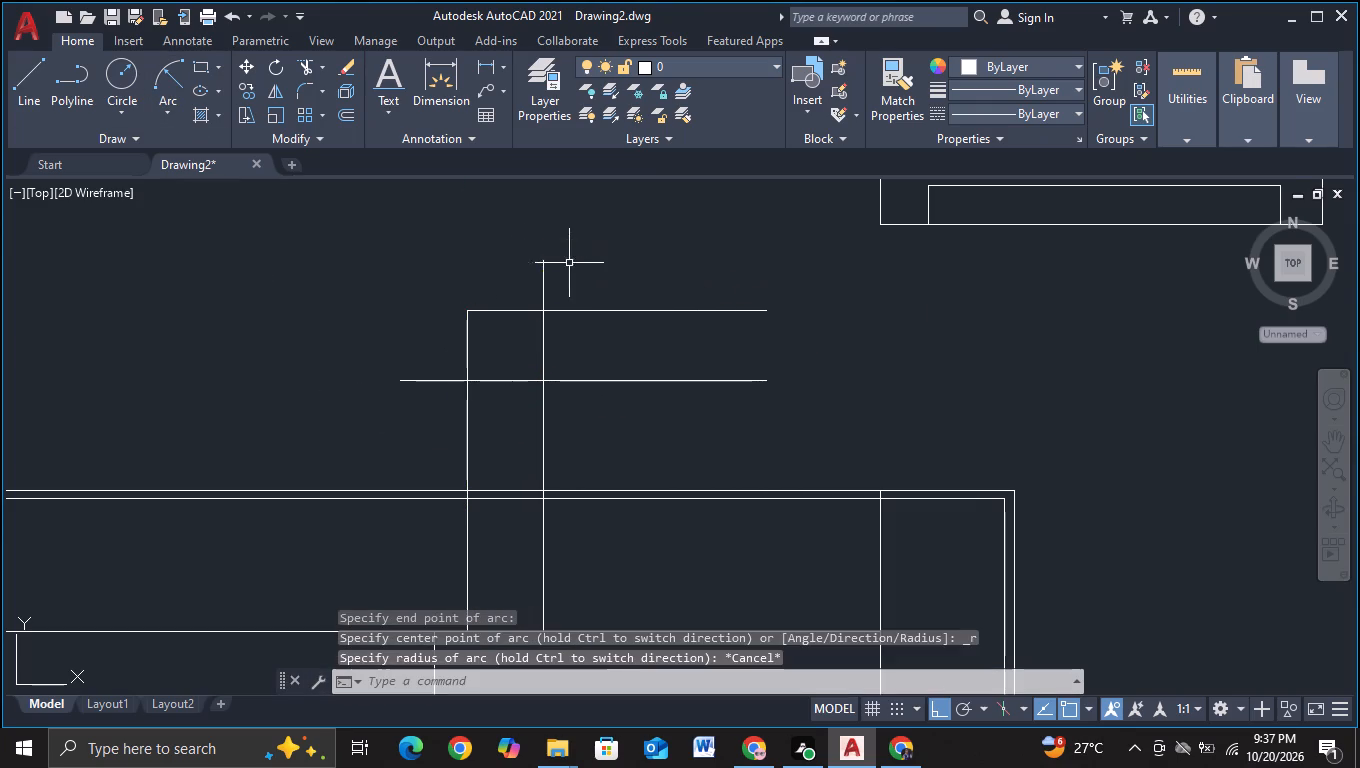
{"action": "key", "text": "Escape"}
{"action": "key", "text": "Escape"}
Round the frame's outer corner with a Start, End, Radius arc of about 74 between the two guide-line crossings.
{"action": "left_click", "coordinate": [170, 71]}
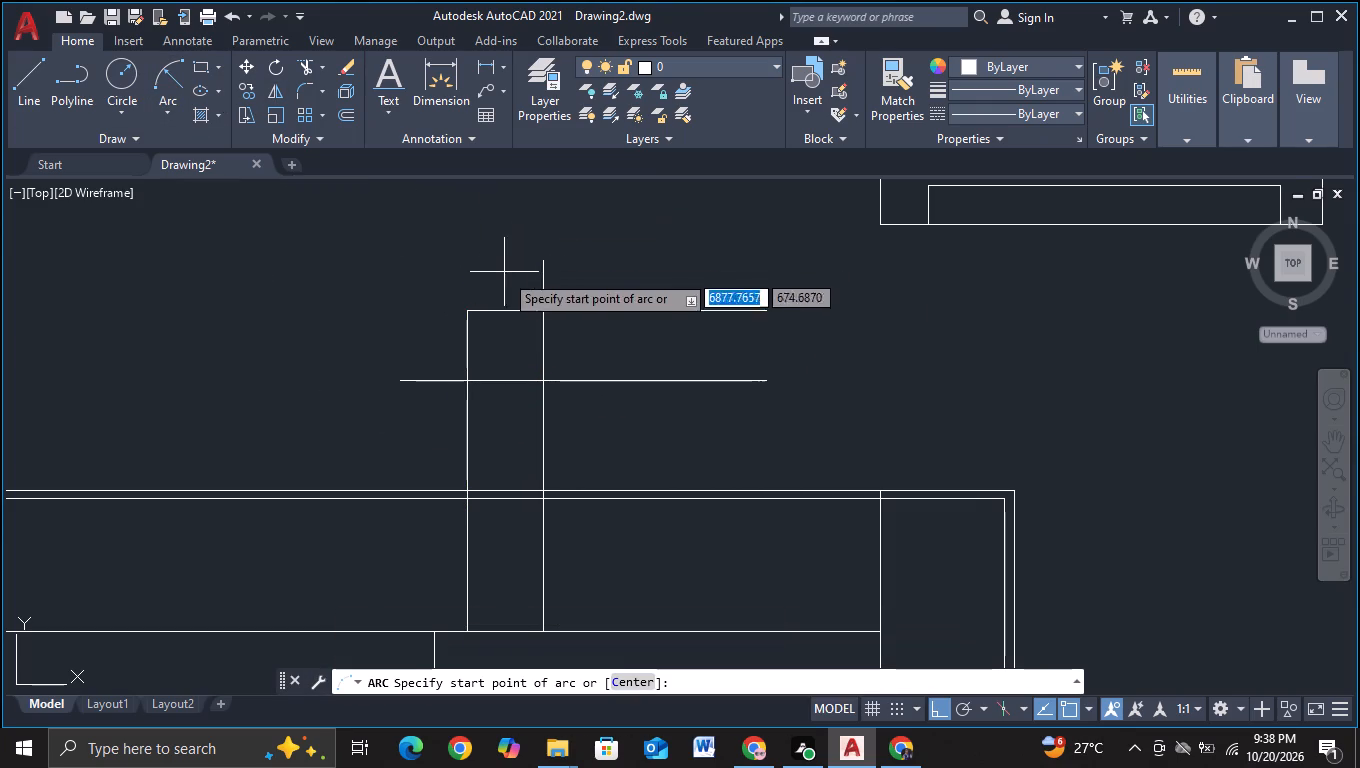
{"action": "left_click", "coordinate": [544, 312]}
{"action": "left_click", "coordinate": [468, 379]}
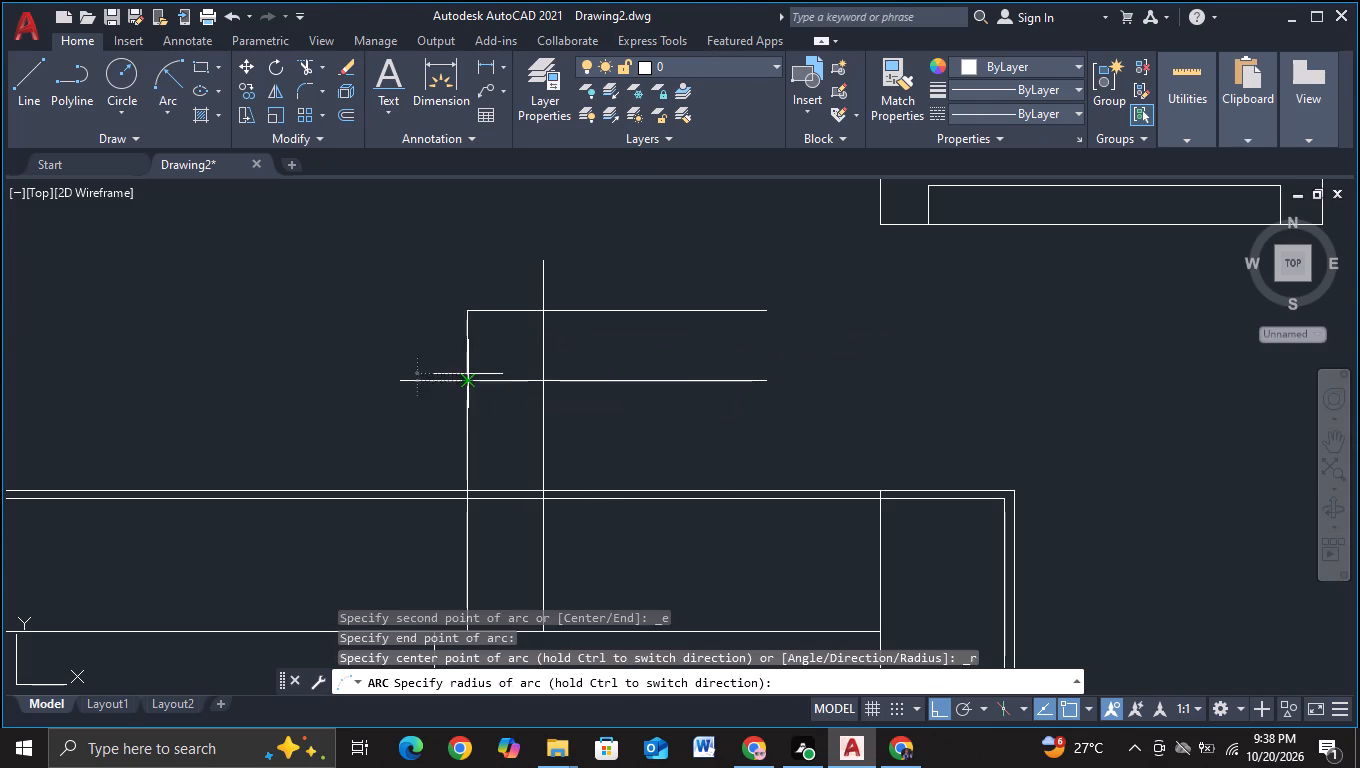
{"action": "left_click", "coordinate": [545, 328]}
{"action": "key", "text": "Escape"}
Trim away the square corner outside the arc, the guide lines, and the double roof line between the frame's two vertical lines.
{"action": "left_click", "coordinate": [300, 73]}
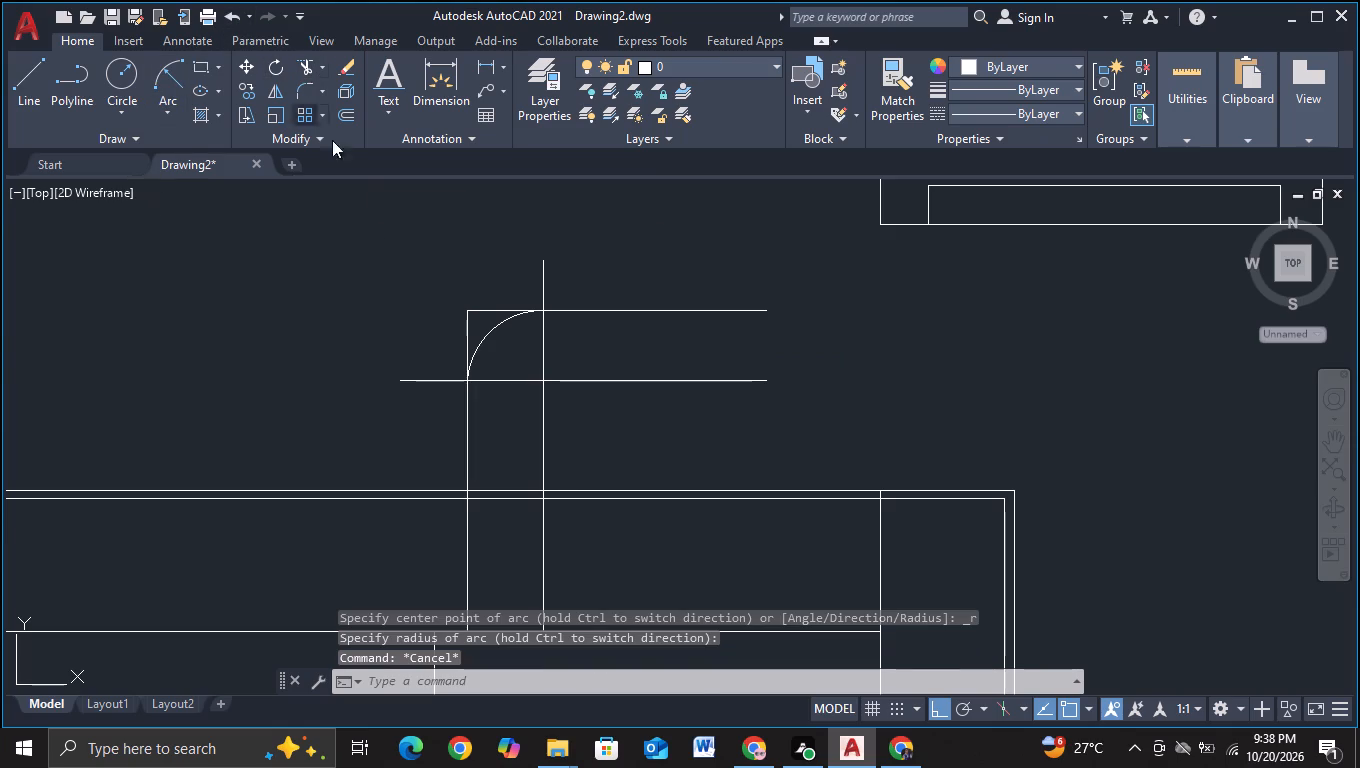
{"action": "left_click_drag", "start_coordinate": [492, 305], "coordinate": [439, 351]}
{"action": "left_click_drag", "start_coordinate": [424, 351], "coordinate": [415, 428]}
{"action": "left_click_drag", "start_coordinate": [514, 286], "coordinate": [606, 282]}
{"action": "left_click_drag", "start_coordinate": [580, 352], "coordinate": [577, 352]}
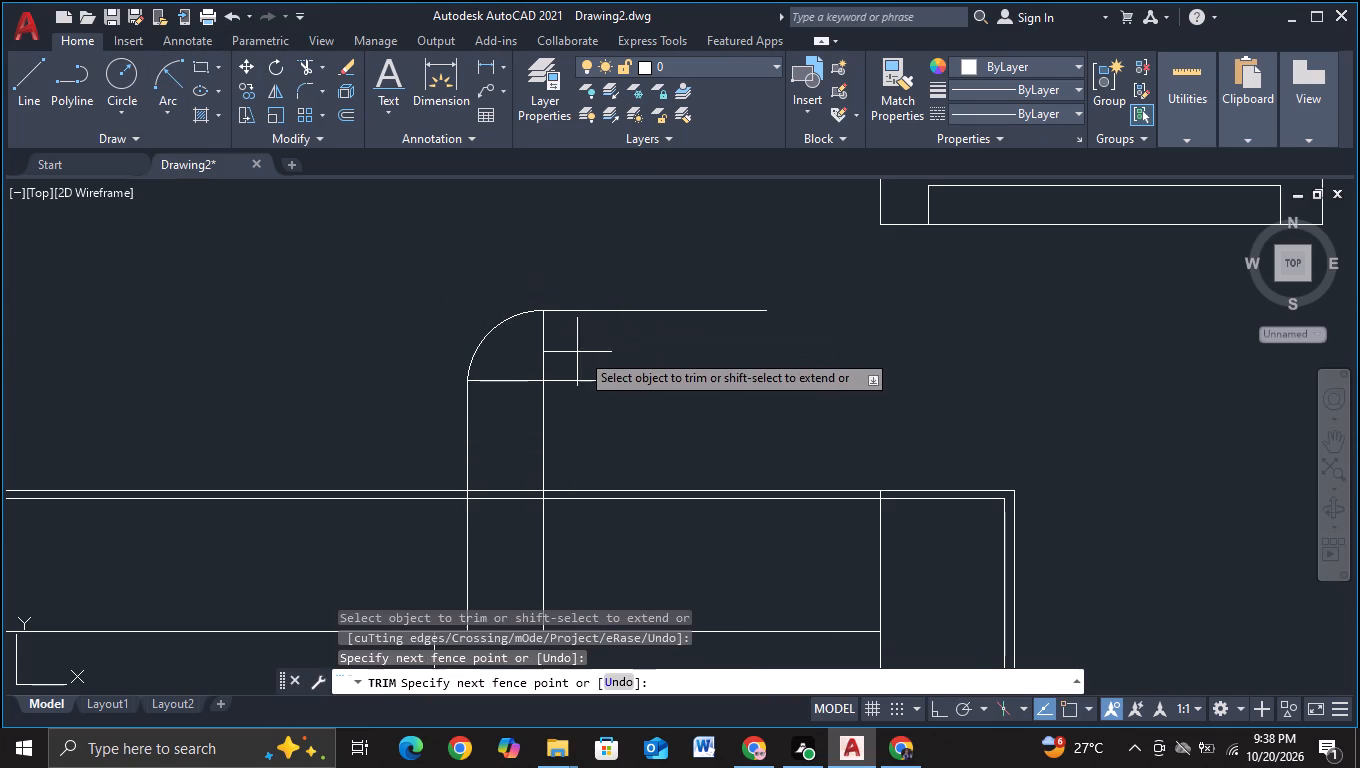
{"action": "left_click_drag", "start_coordinate": [577, 352], "coordinate": [517, 533]}
{"action": "scroll", "coordinate": [715, 431], "scroll_direction": "down", "scroll_amount": 1}
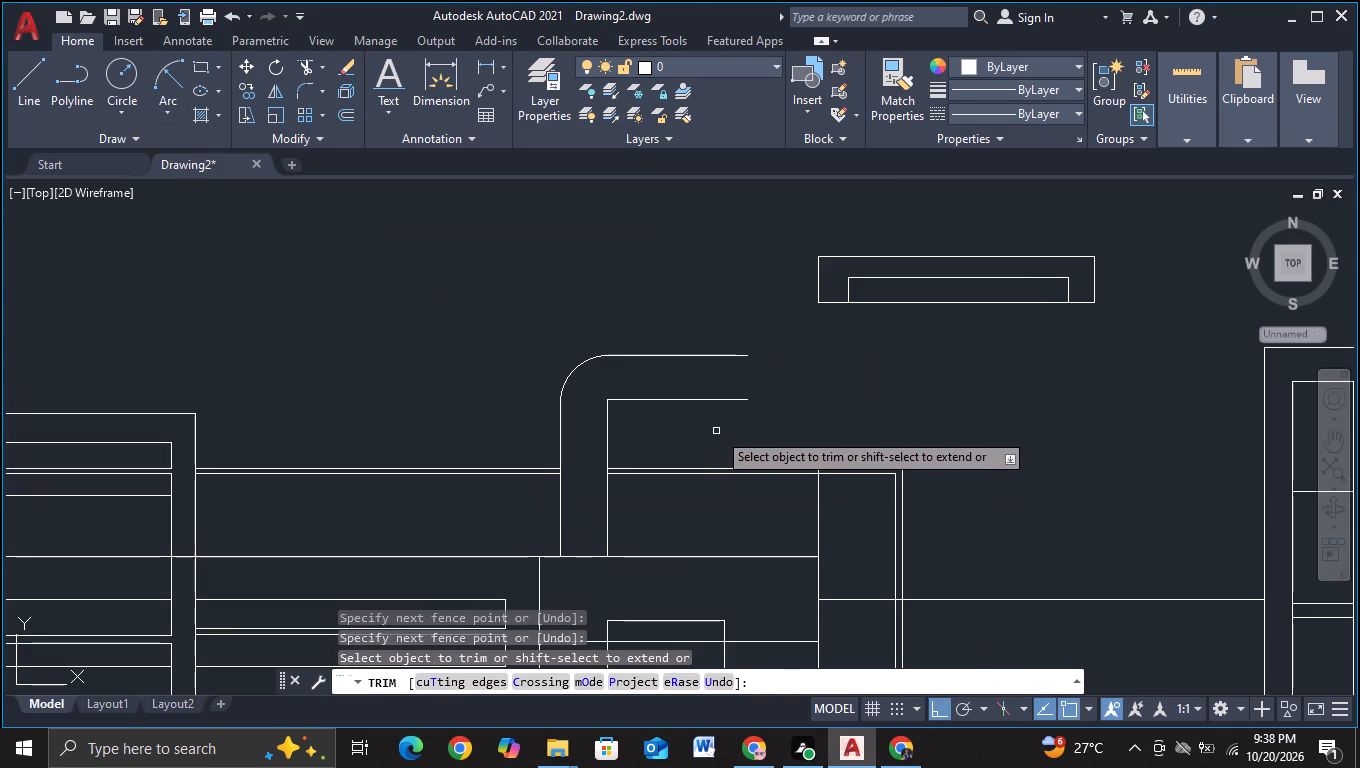
{"action": "middle_click_drag", "start_coordinate": [718, 431], "coordinate": [580, 393]}
{"action": "key", "text": "Escape"}
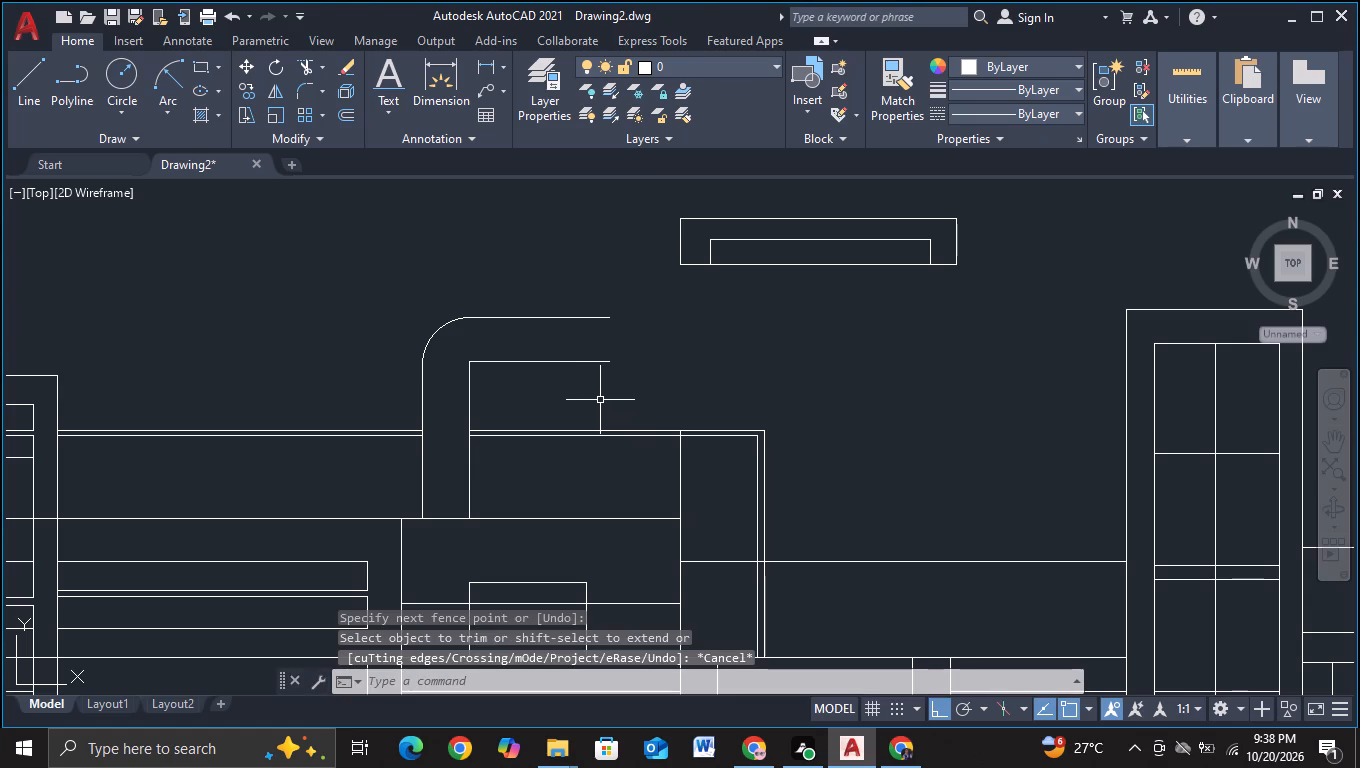
Extend the frame's outer top line about 622 toward the glazed tower and turn it straight down as the second outer vertical.
{"action": "left_click", "coordinate": [42, 102]}
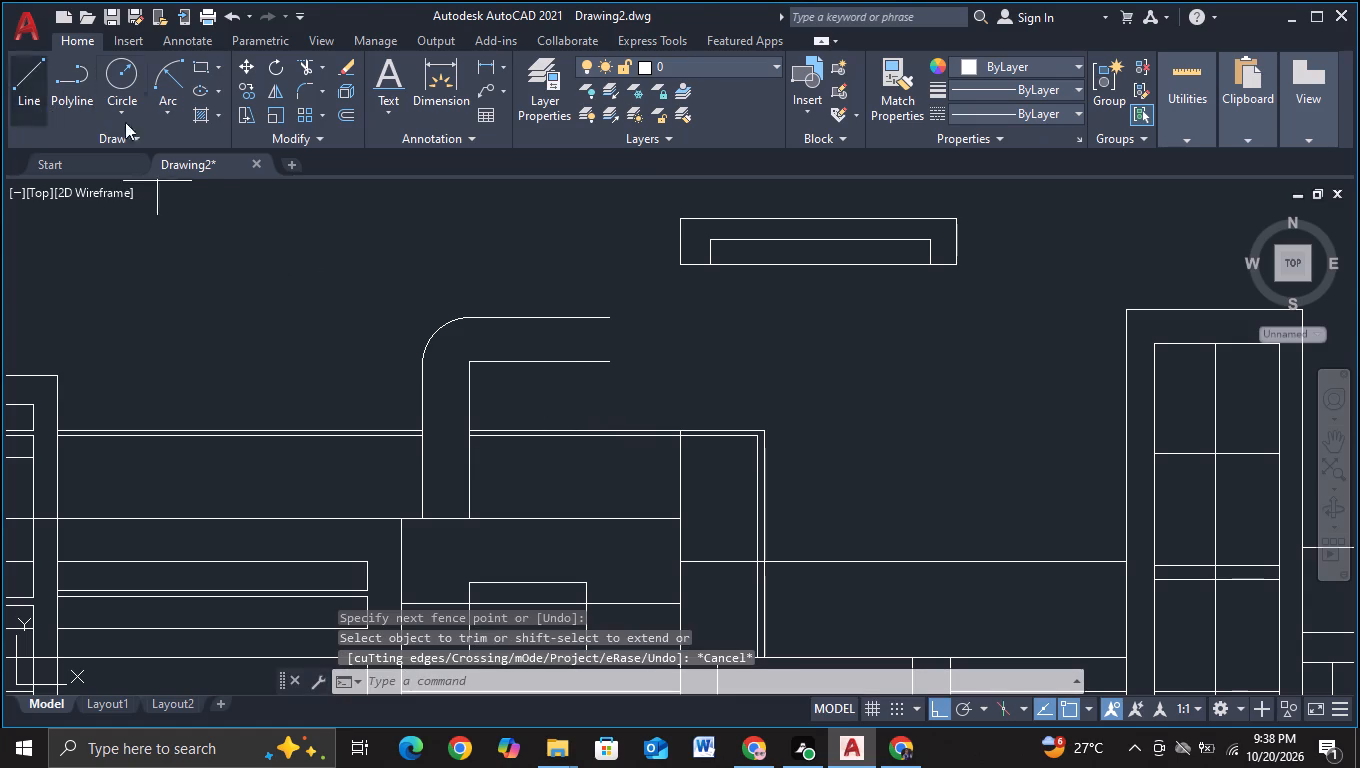
{"action": "left_click", "coordinate": [598, 318]}
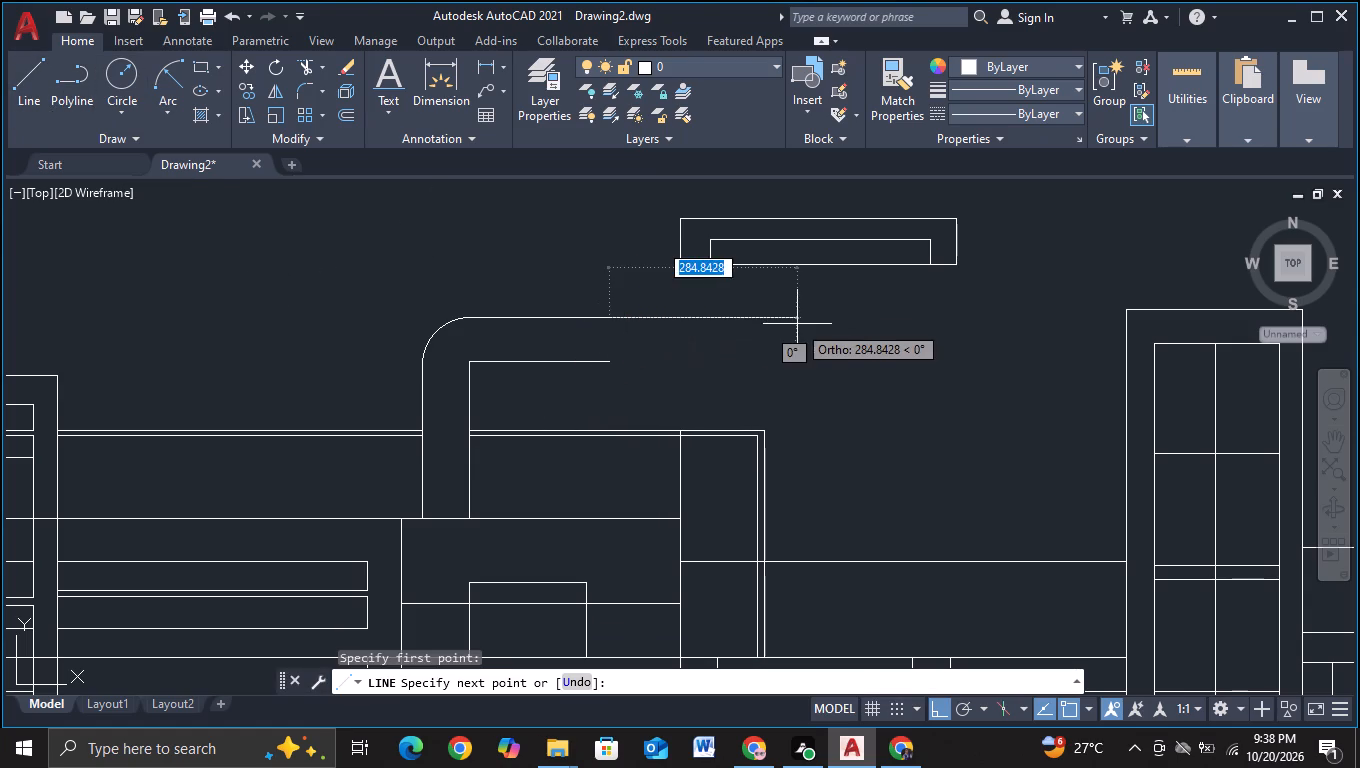
{"action": "middle_click_drag", "start_coordinate": [797, 324], "coordinate": [601, 319]}
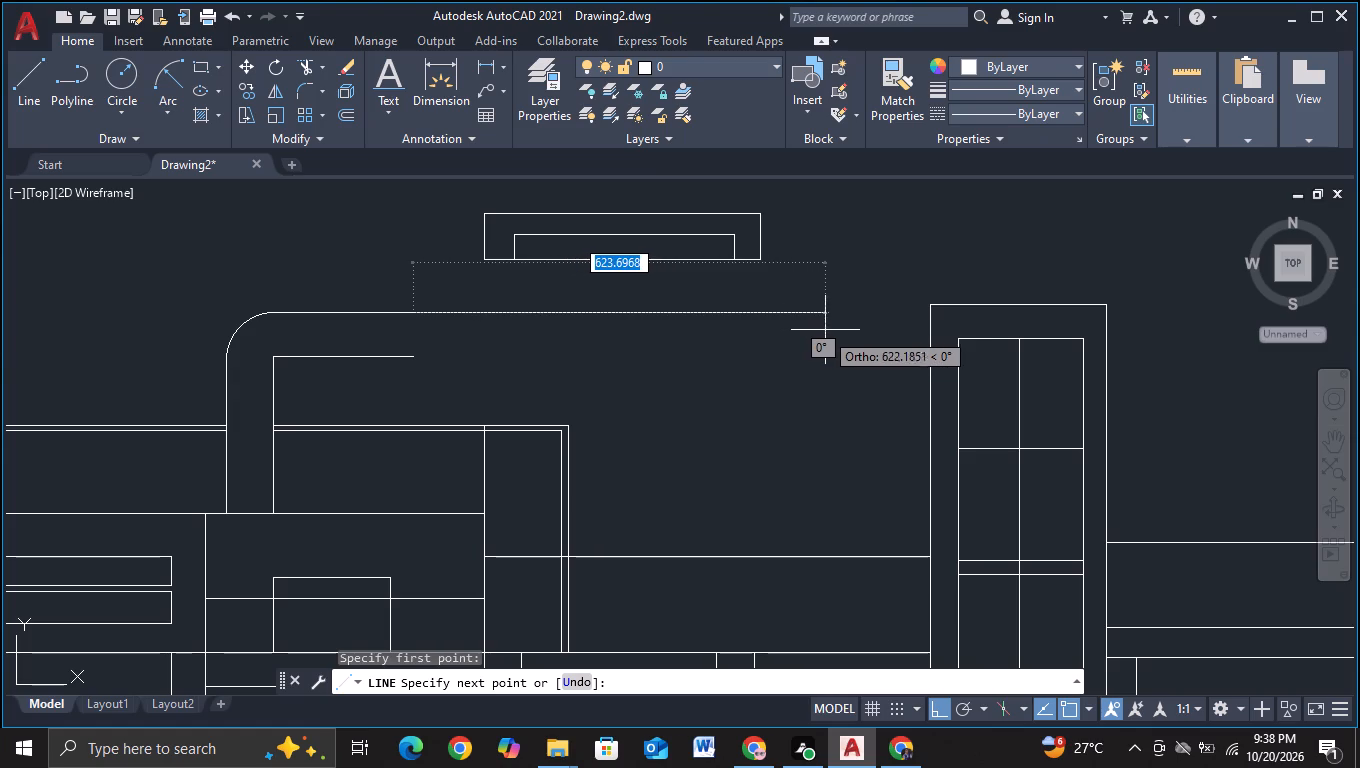
{"action": "left_click", "coordinate": [825, 330]}
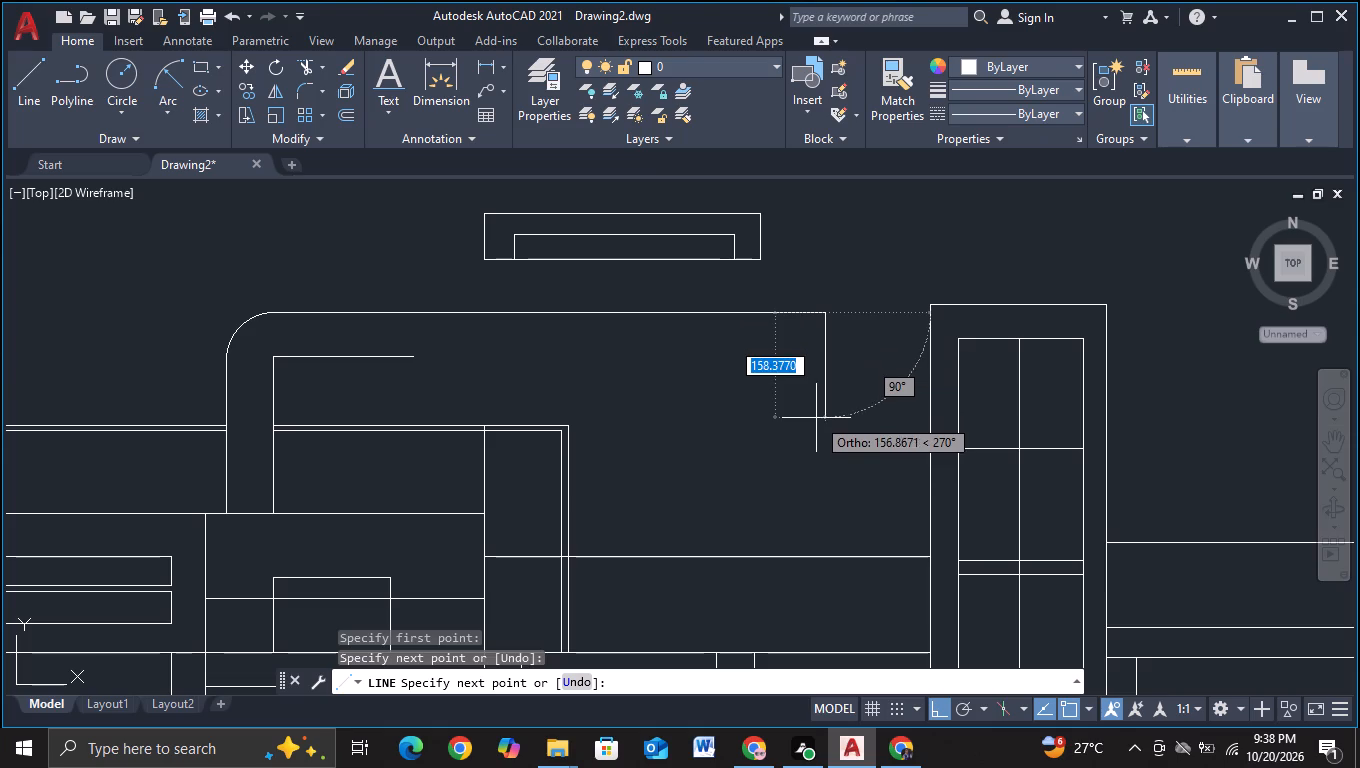
{"action": "left_click", "coordinate": [818, 437]}
{"action": "key", "text": "Escape"}
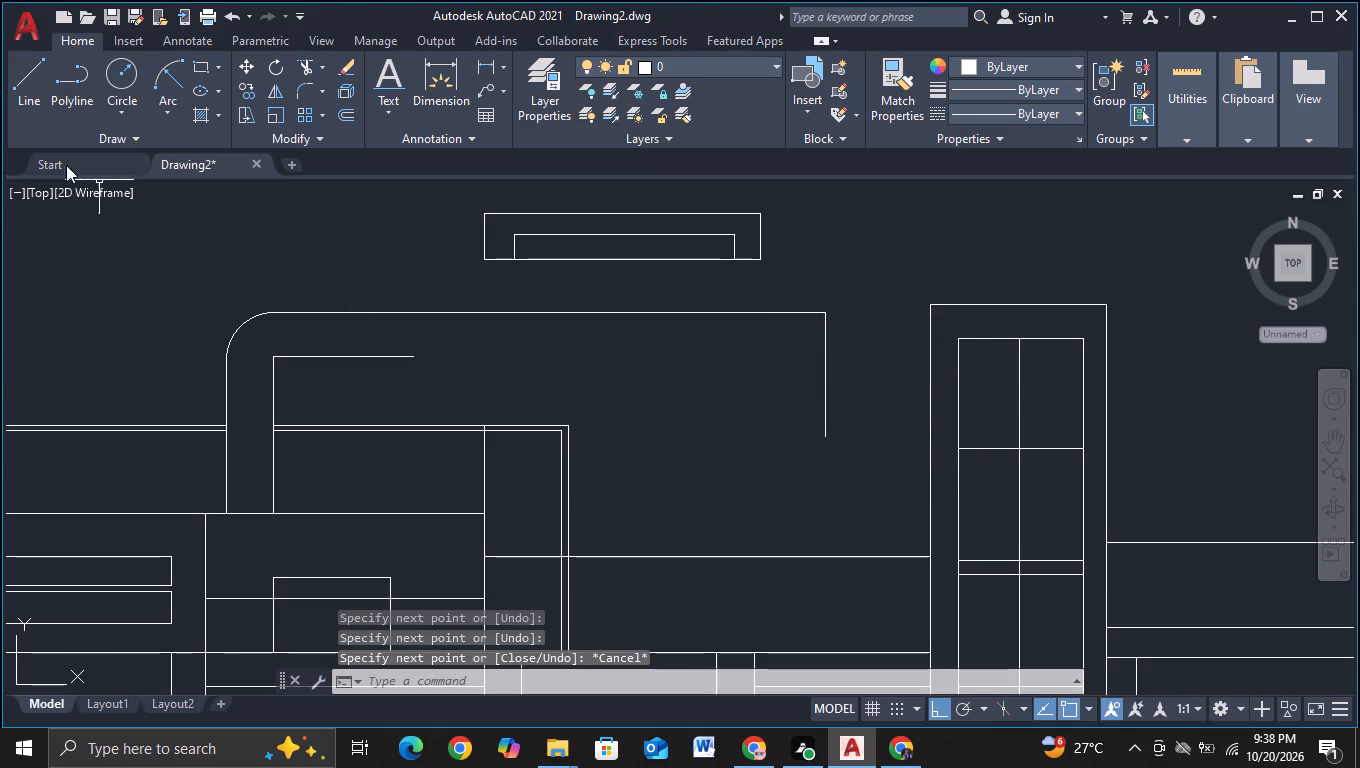
Extend the frame's inner horizontal line about 560 toward the tower and turn it straight down as the second inner vertical.
{"action": "left_click", "coordinate": [29, 109]}
{"action": "left_click", "coordinate": [419, 361]}
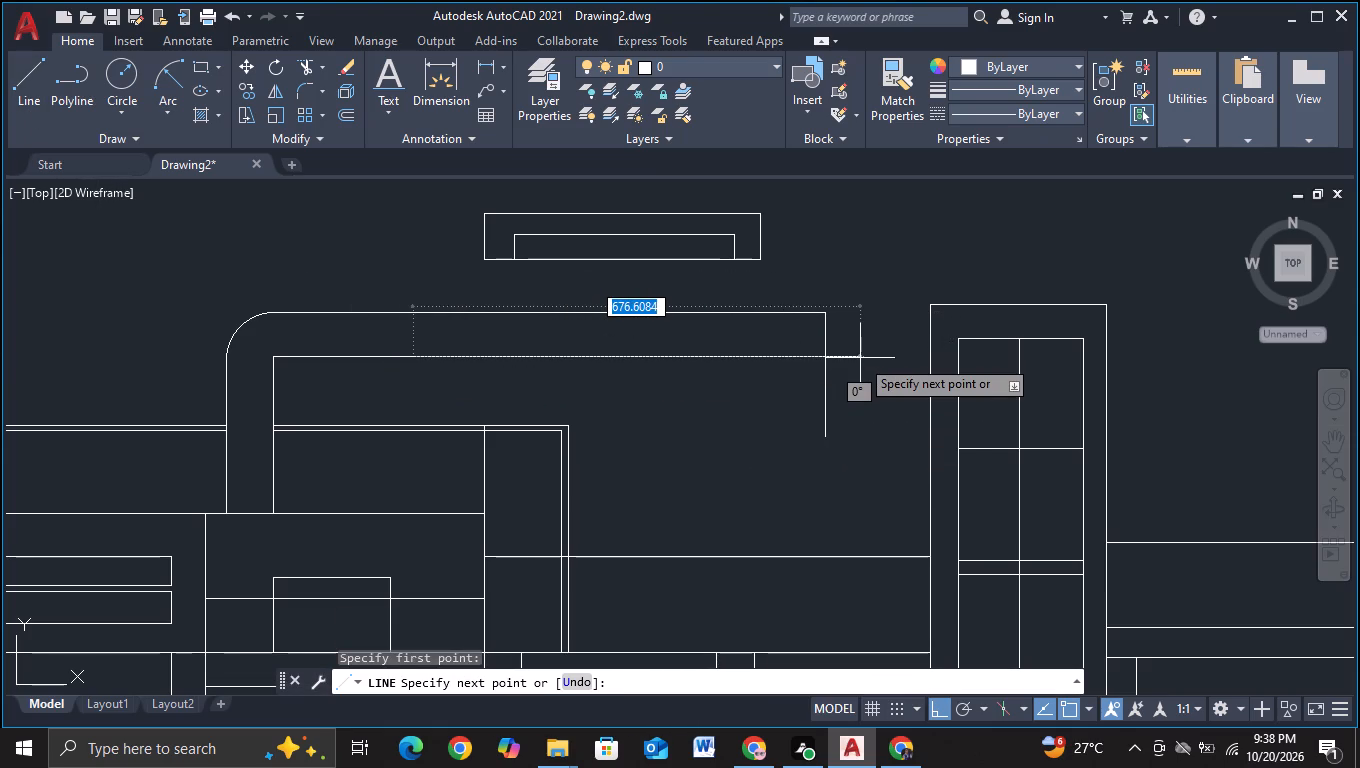
{"action": "left_click", "coordinate": [784, 354]}
{"action": "left_click", "coordinate": [797, 458]}
{"action": "key", "text": "Escape"}
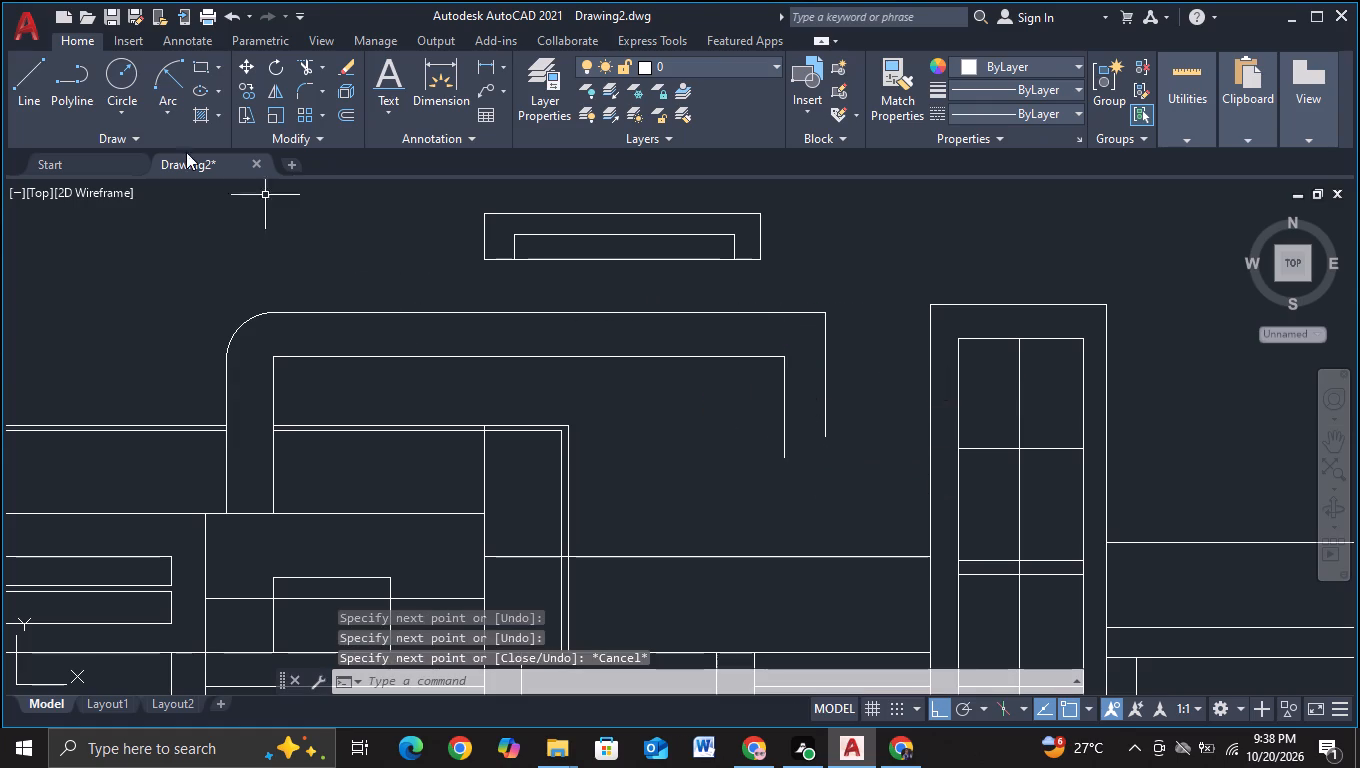
Draw two guide lines from the new inner corner: one up past the top line, one outward past the outer vertical.
{"action": "left_click", "coordinate": [45, 100]}
{"action": "left_click_drag", "start_coordinate": [783, 356], "coordinate": [782, 344]}
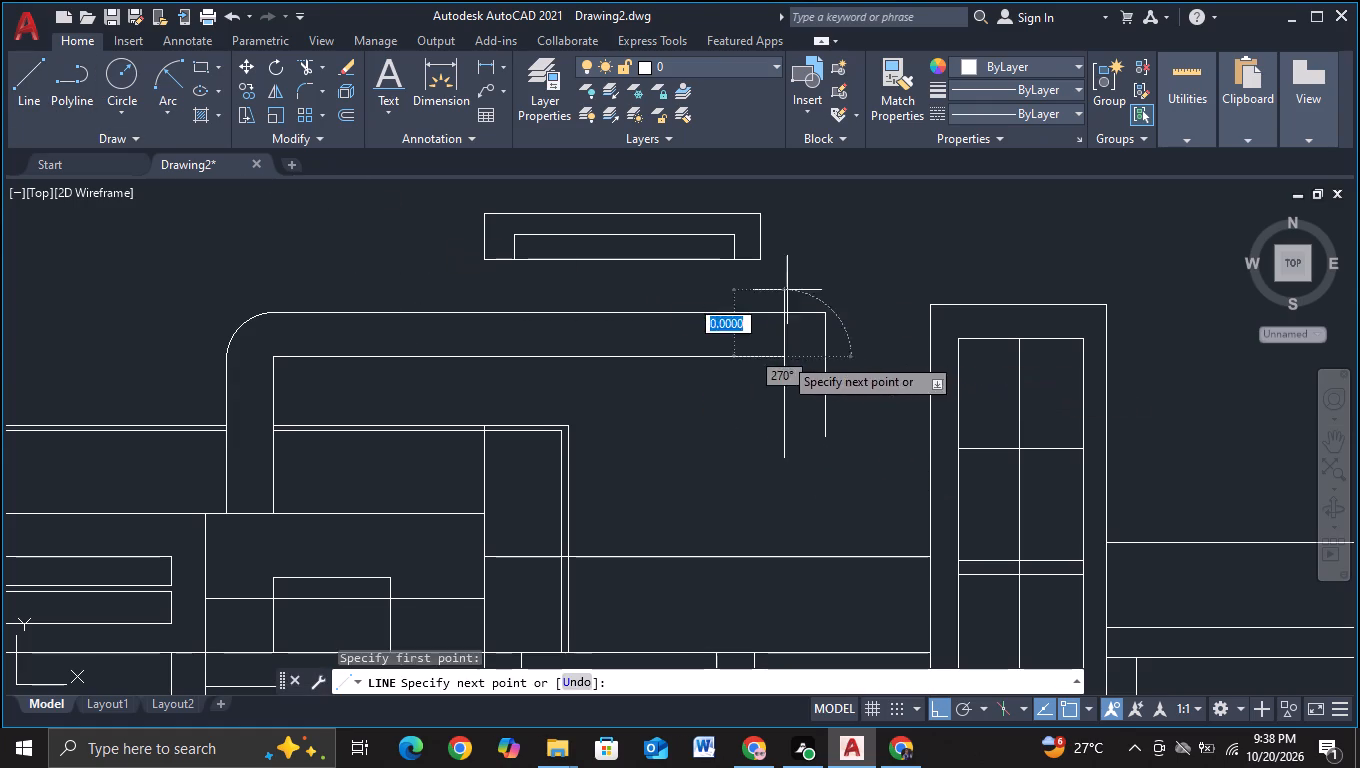
{"action": "left_click", "coordinate": [793, 271]}
{"action": "key", "text": "Escape"}
{"action": "left_click", "coordinate": [4, 105]}
{"action": "left_click", "coordinate": [17, 103]}
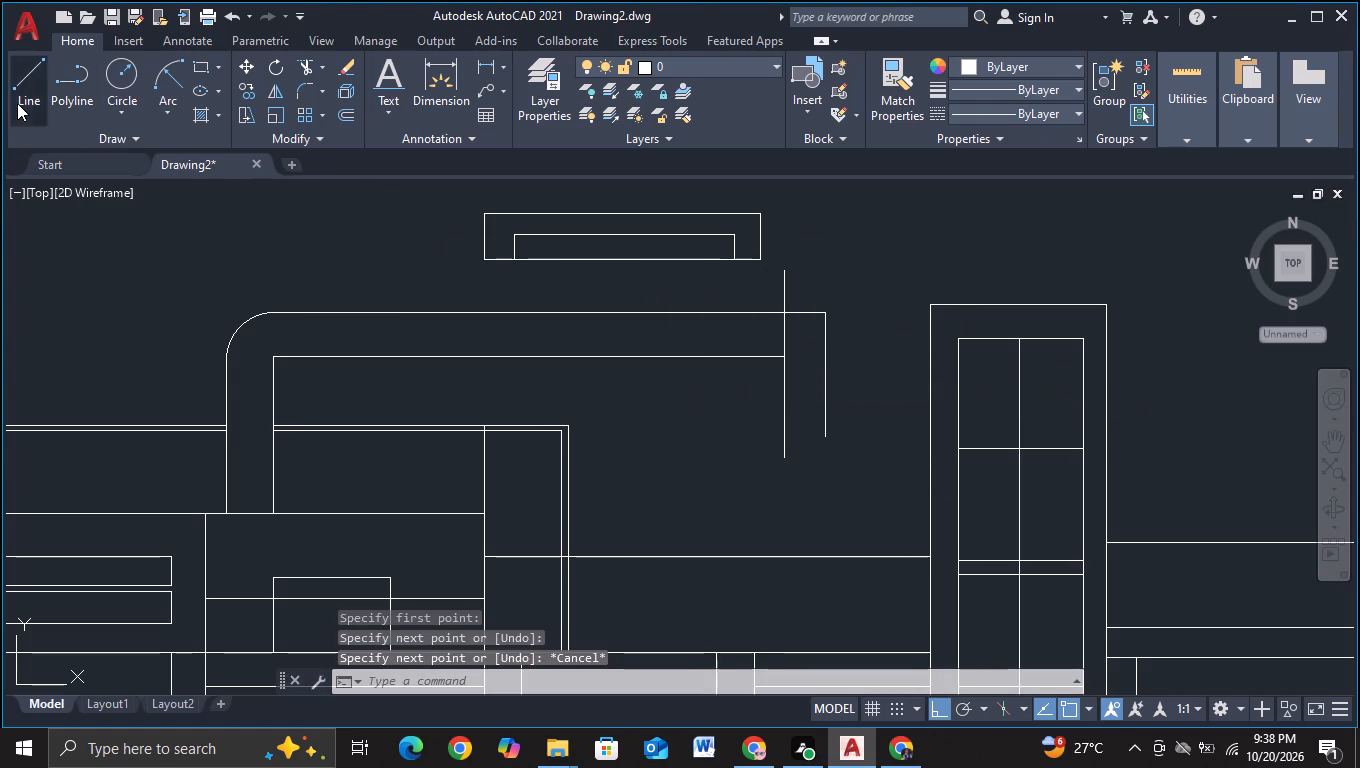
{"action": "left_click", "coordinate": [786, 361]}
{"action": "left_click", "coordinate": [843, 362]}
{"action": "key", "text": "Escape"}
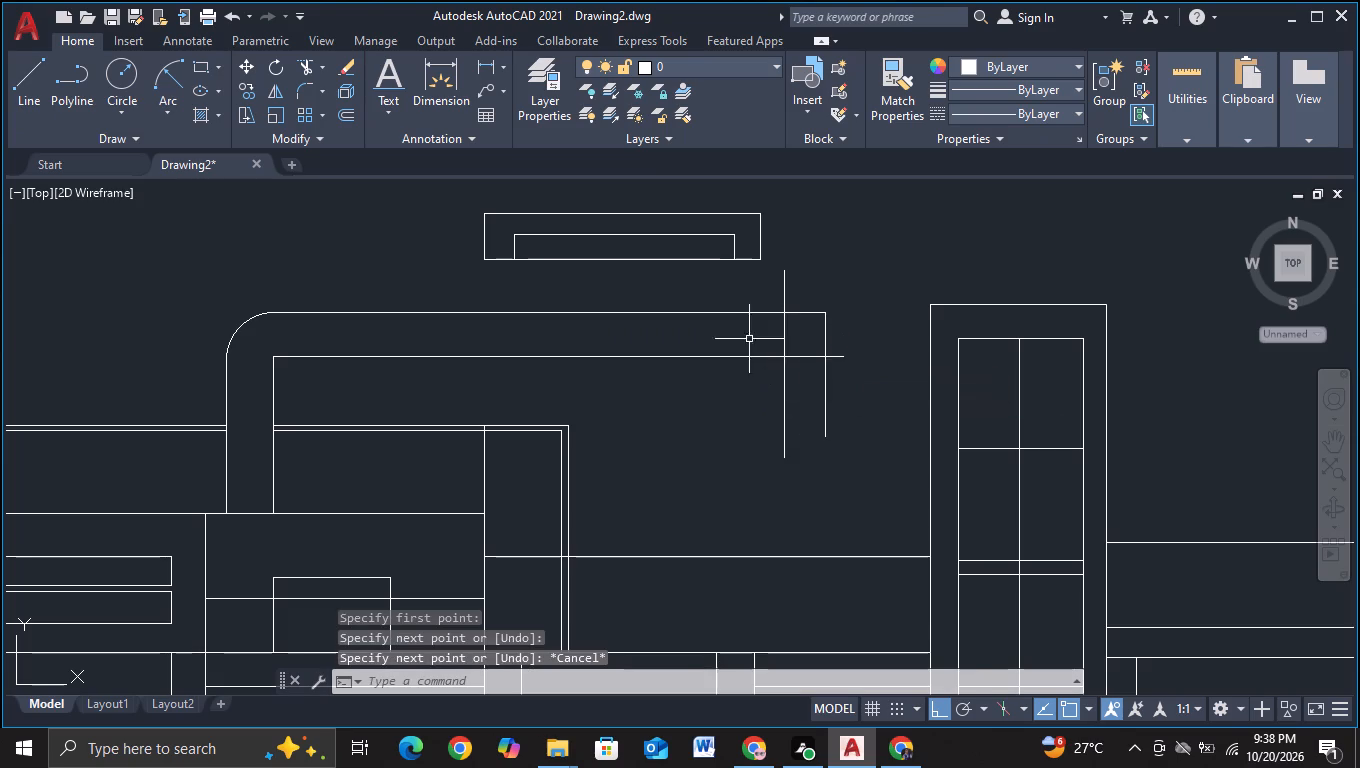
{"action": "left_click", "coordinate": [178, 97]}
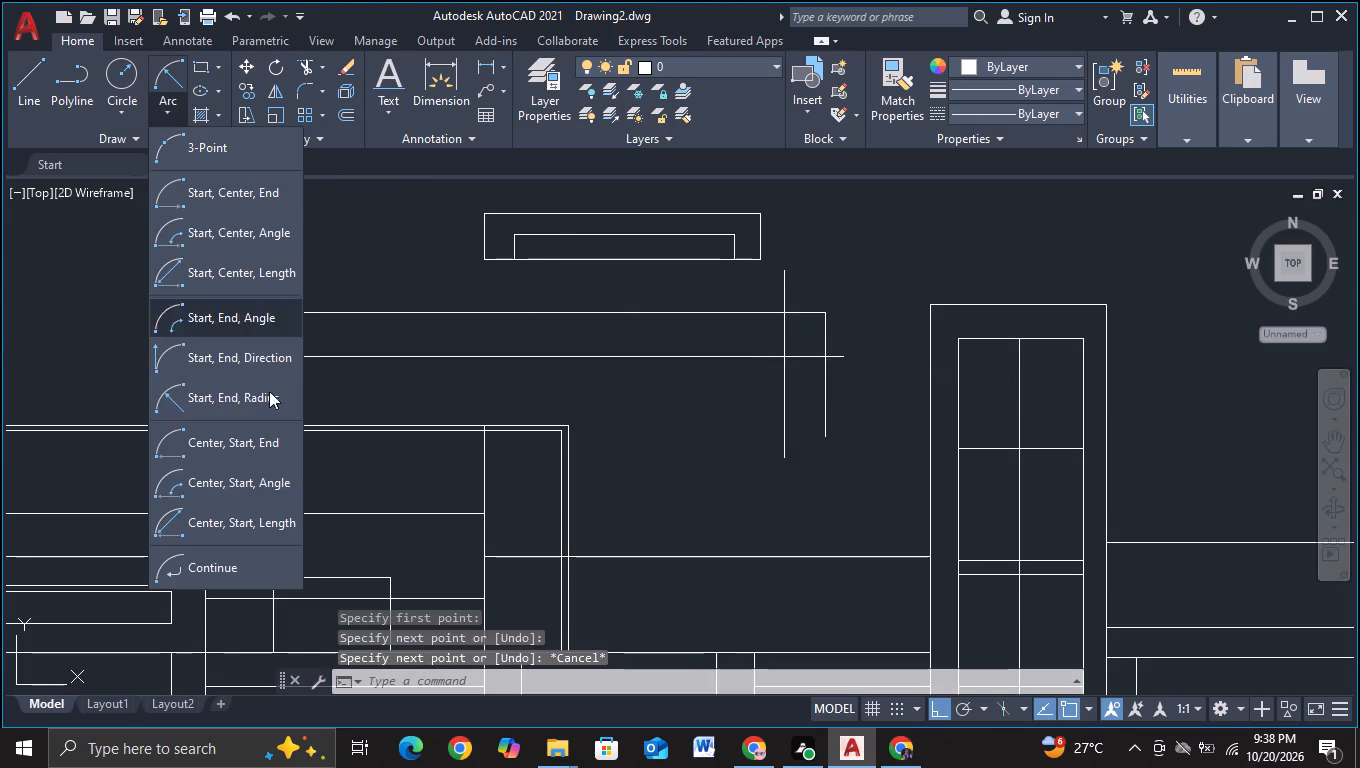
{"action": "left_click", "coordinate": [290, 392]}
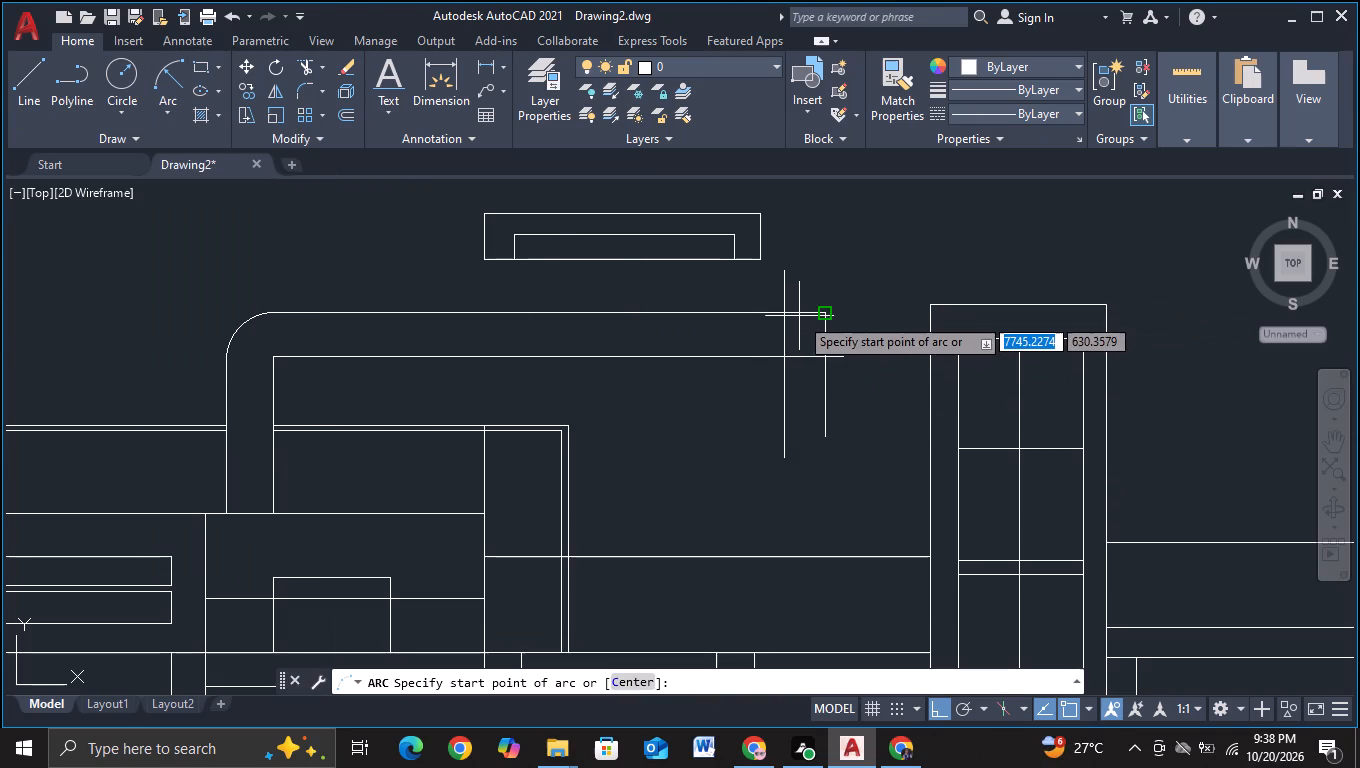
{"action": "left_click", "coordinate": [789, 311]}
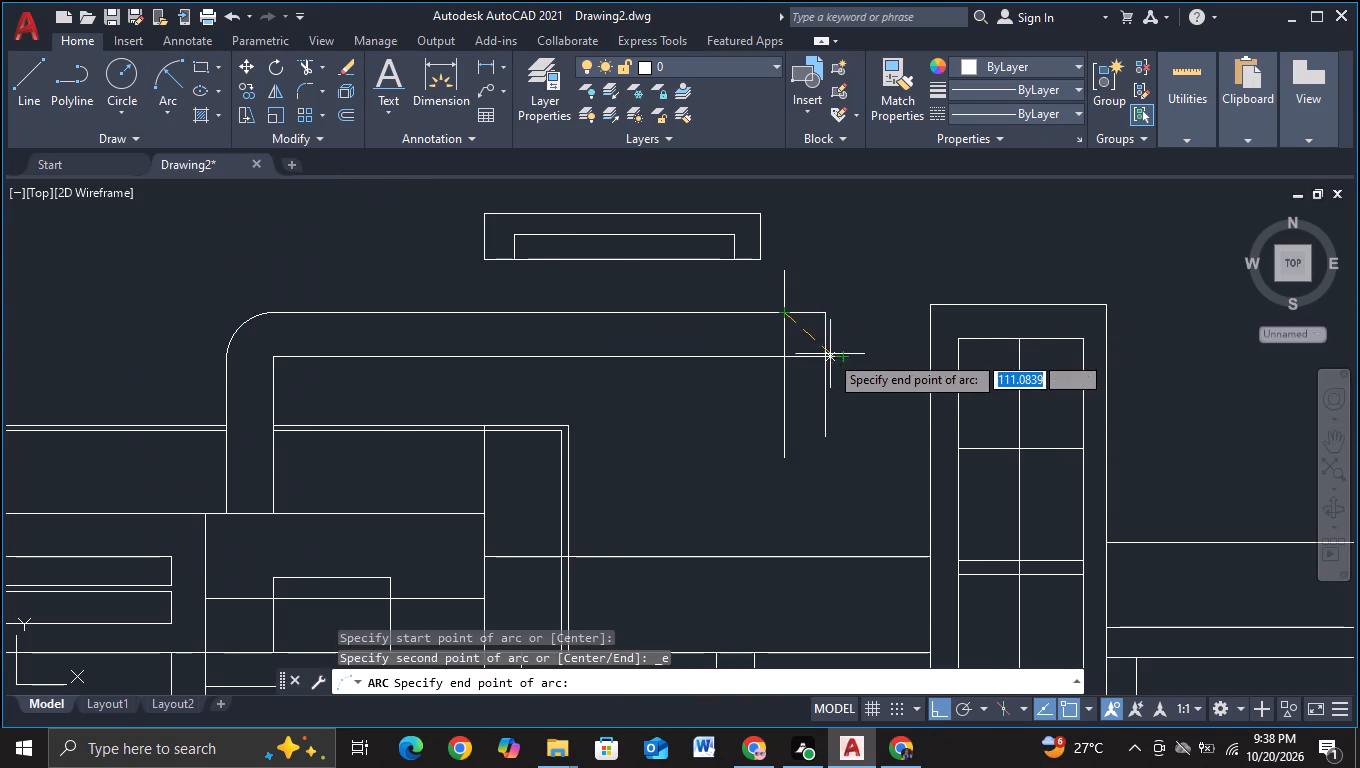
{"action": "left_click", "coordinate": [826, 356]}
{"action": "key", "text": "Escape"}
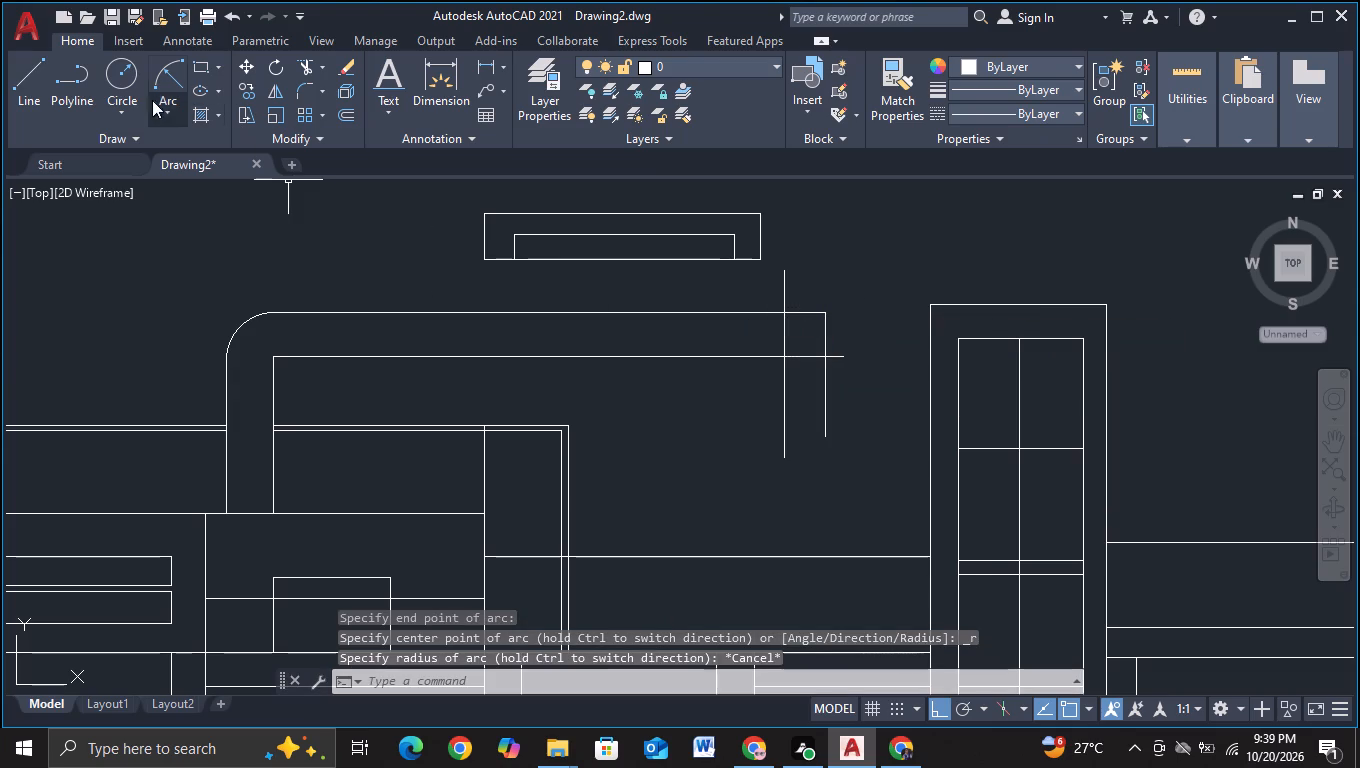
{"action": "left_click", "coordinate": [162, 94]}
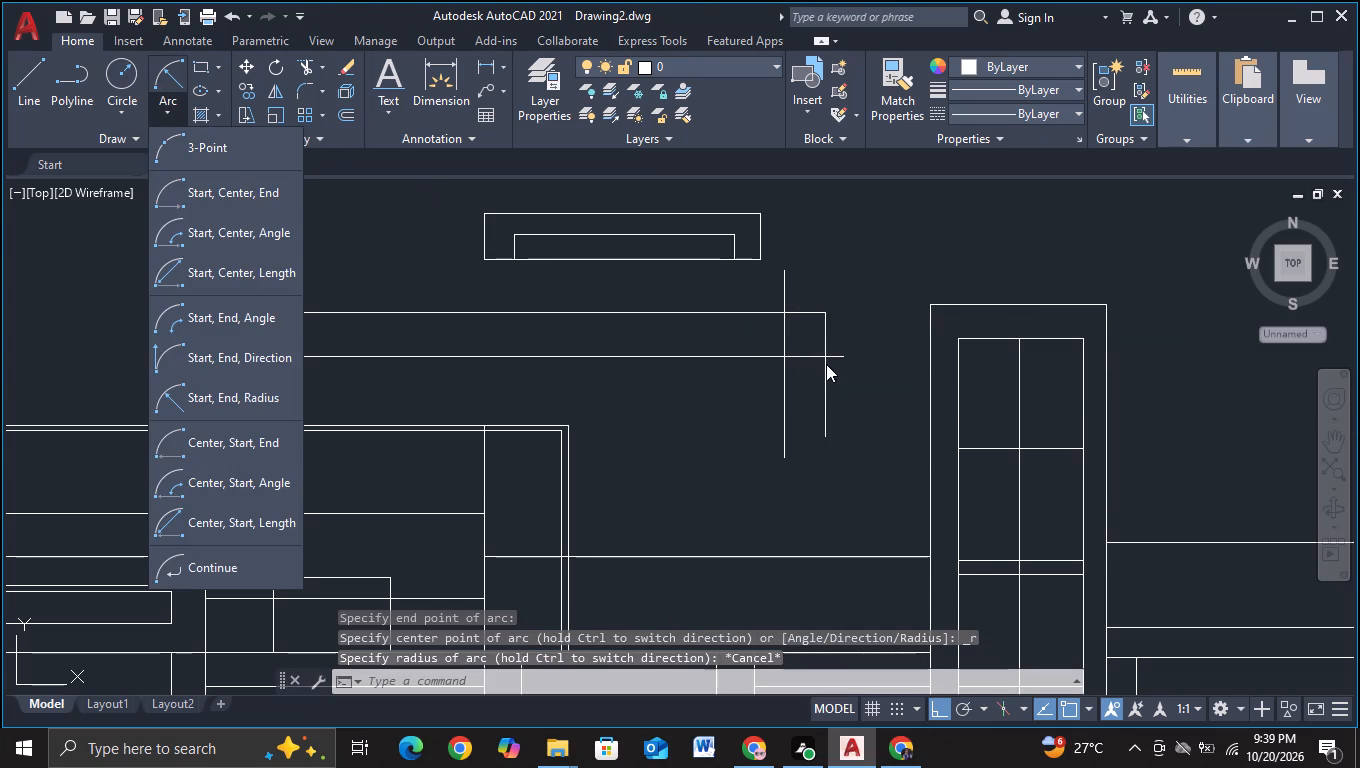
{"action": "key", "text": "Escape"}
Round the frame's tower-side outer corner with a Start, End, Radius arc of about 58, from the outer vertical crossing to the top line crossing.
{"action": "left_click", "coordinate": [160, 79]}
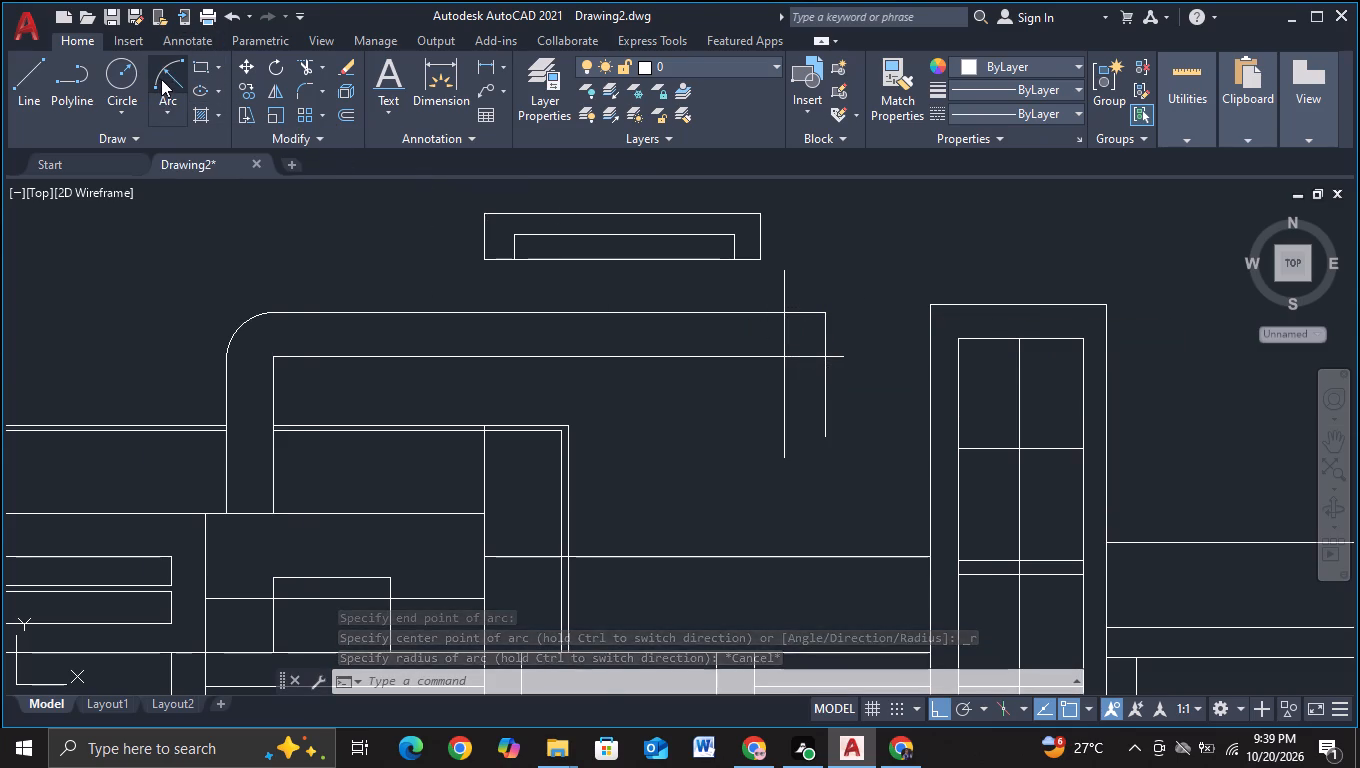
{"action": "left_click", "coordinate": [825, 351]}
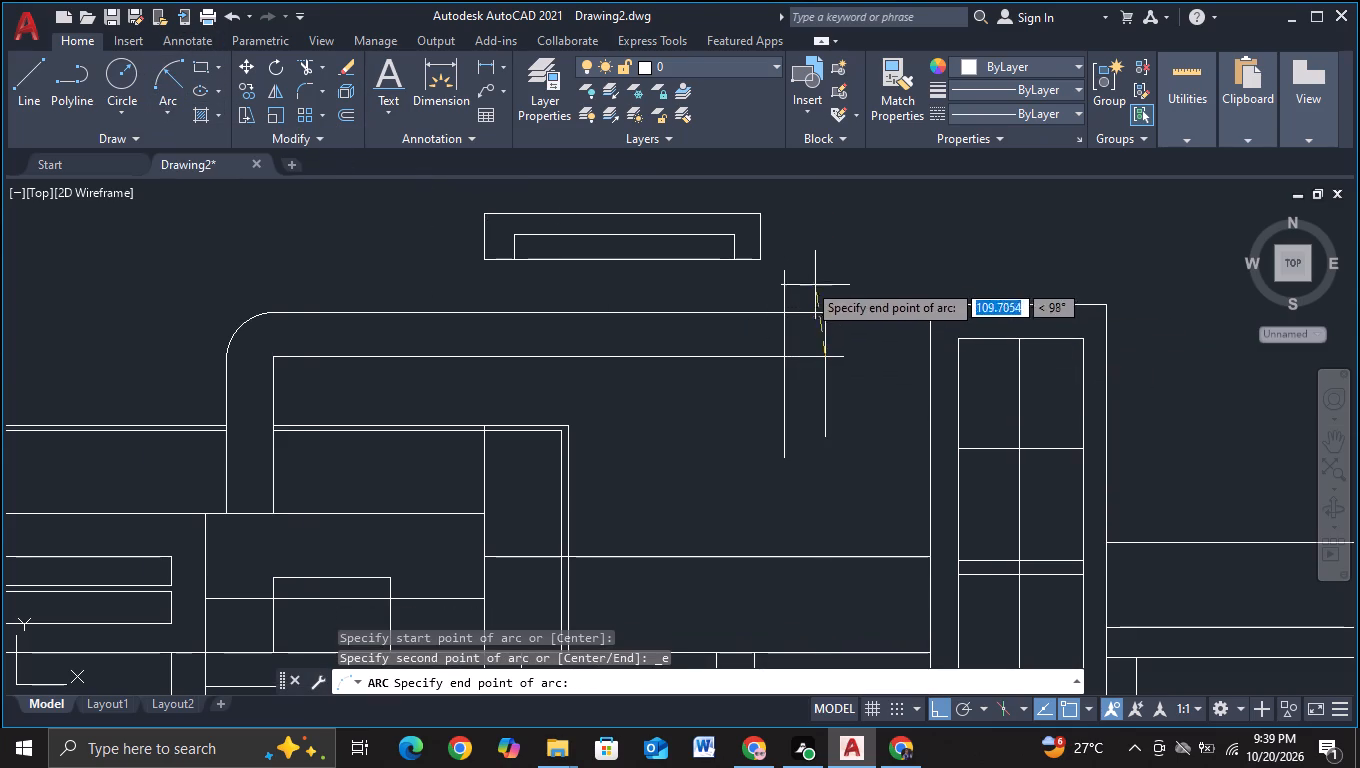
{"action": "left_click", "coordinate": [784, 308]}
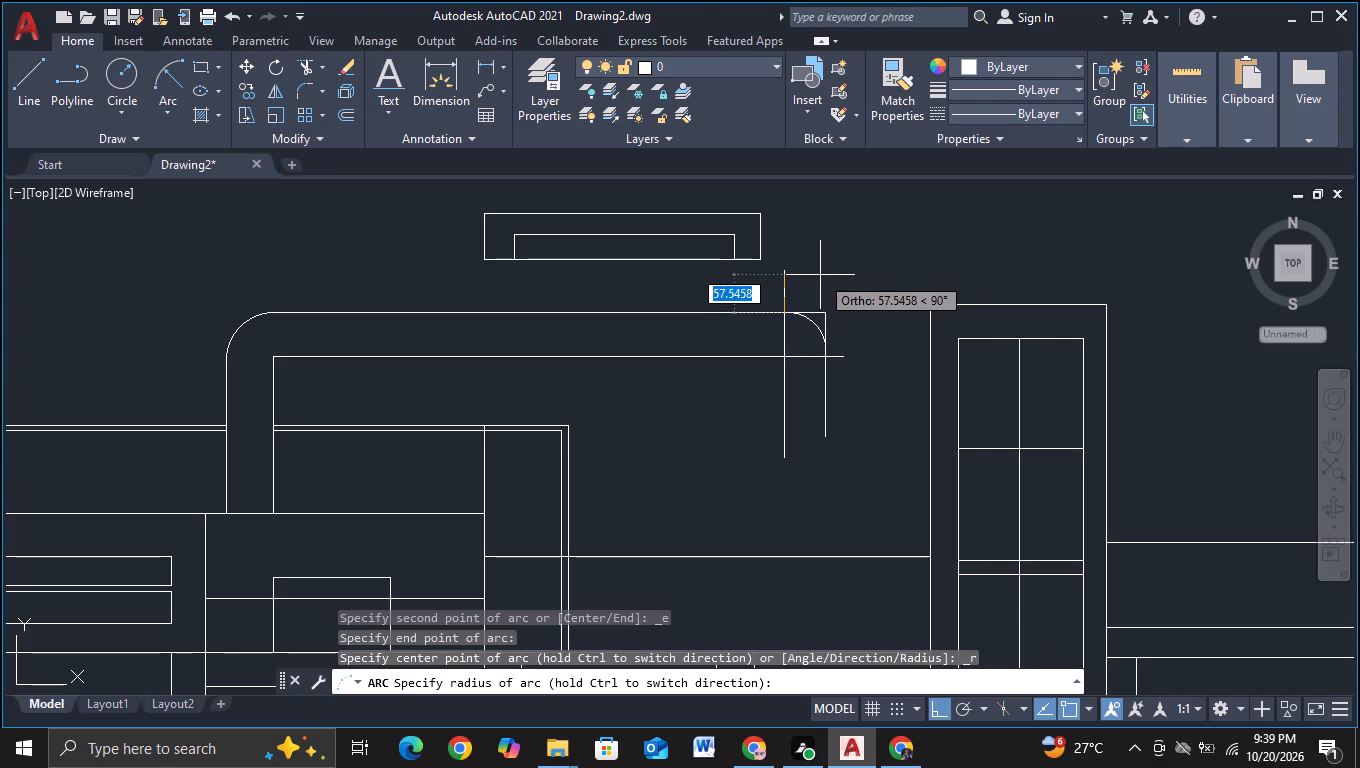
{"action": "left_click", "coordinate": [820, 275]}
{"action": "key", "text": "Escape"}
Trim the square corner outside the new arc and the small overlapping pieces at both ends of the arc.
{"action": "left_click", "coordinate": [308, 64]}
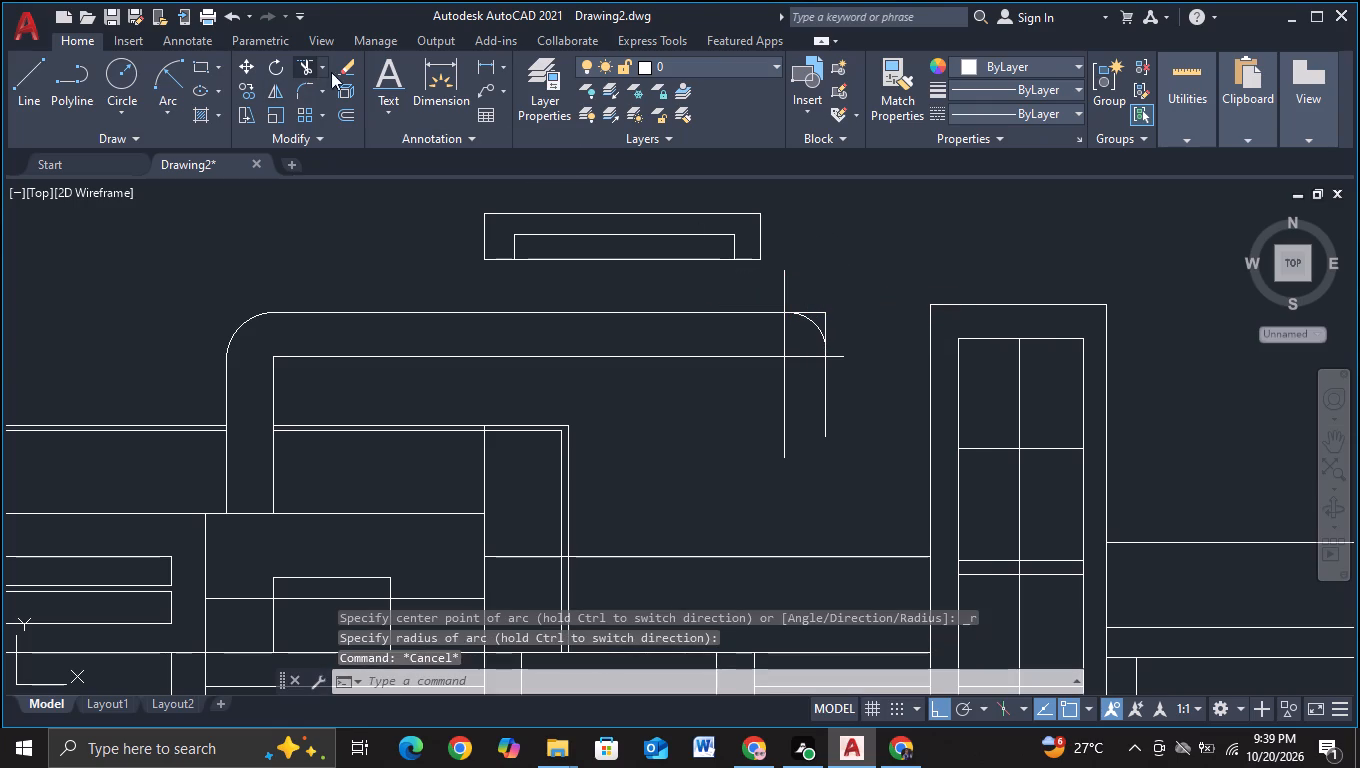
{"action": "scroll", "coordinate": [822, 284], "scroll_direction": "up", "scroll_amount": 2}
{"action": "left_click_drag", "start_coordinate": [784, 329], "coordinate": [838, 410]}
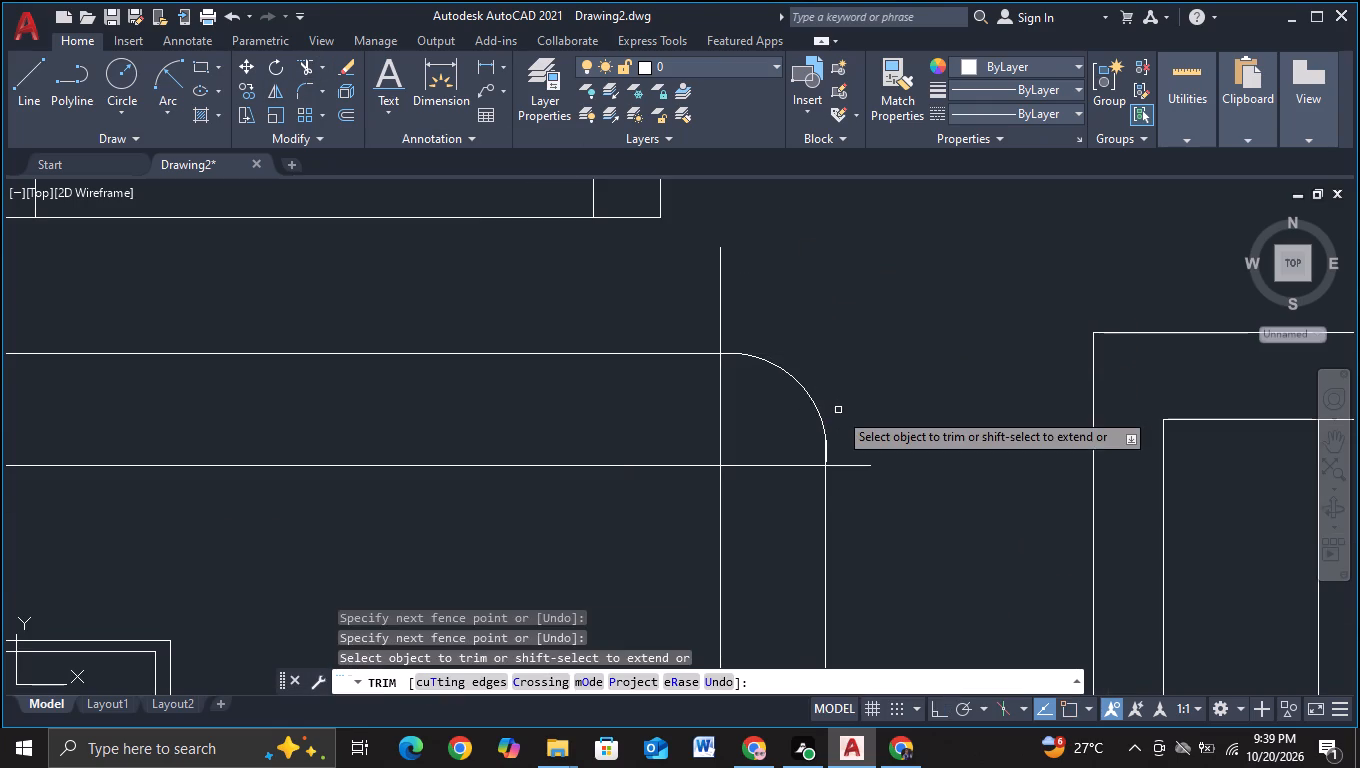
{"action": "scroll", "coordinate": [838, 416], "scroll_direction": "up", "scroll_amount": 2}
{"action": "scroll", "coordinate": [811, 497], "scroll_direction": "up", "scroll_amount": 1}
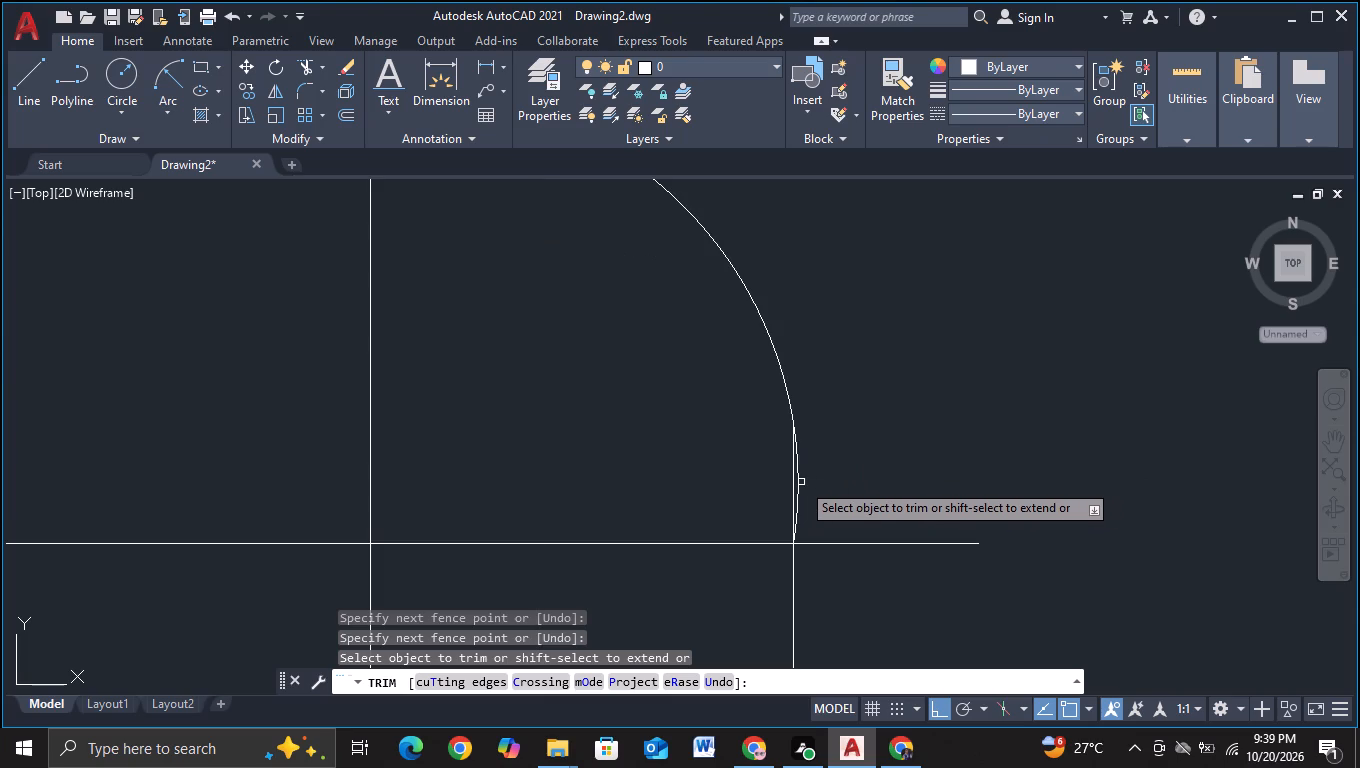
{"action": "left_click", "coordinate": [800, 486]}
{"action": "scroll", "coordinate": [868, 451], "scroll_direction": "down", "scroll_amount": 1}
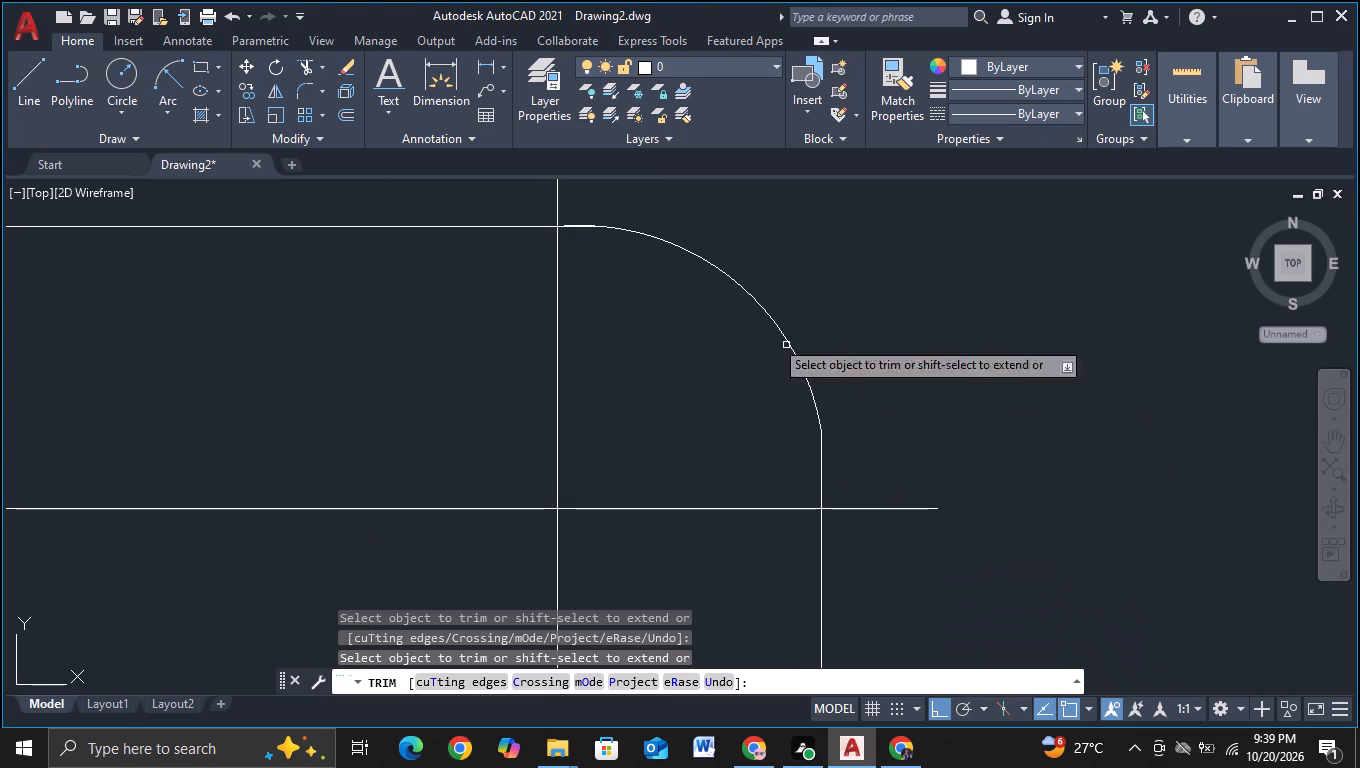
{"action": "scroll", "coordinate": [617, 276], "scroll_direction": "up", "scroll_amount": 2}
{"action": "middle_click_drag", "start_coordinate": [621, 242], "coordinate": [713, 513]}
{"action": "scroll", "coordinate": [647, 409], "scroll_direction": "up", "scroll_amount": 1}
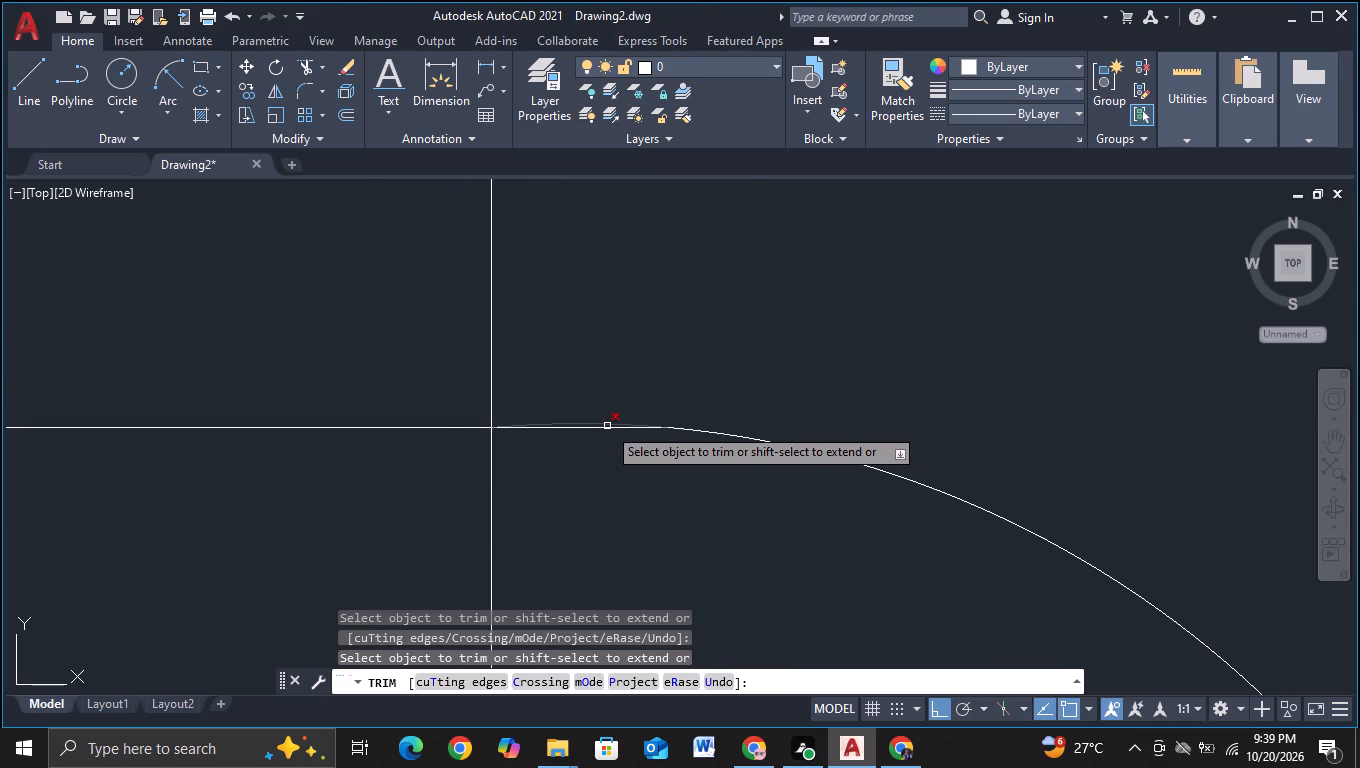
{"action": "left_click", "coordinate": [607, 426]}
Trim the guide lines between the frame's double lines at the tower-side corner and remove the stubs left outside the frame.
{"action": "scroll", "coordinate": [638, 413], "scroll_direction": "down", "scroll_amount": 5}
{"action": "middle_click_drag", "start_coordinate": [480, 388], "coordinate": [1033, 333]}
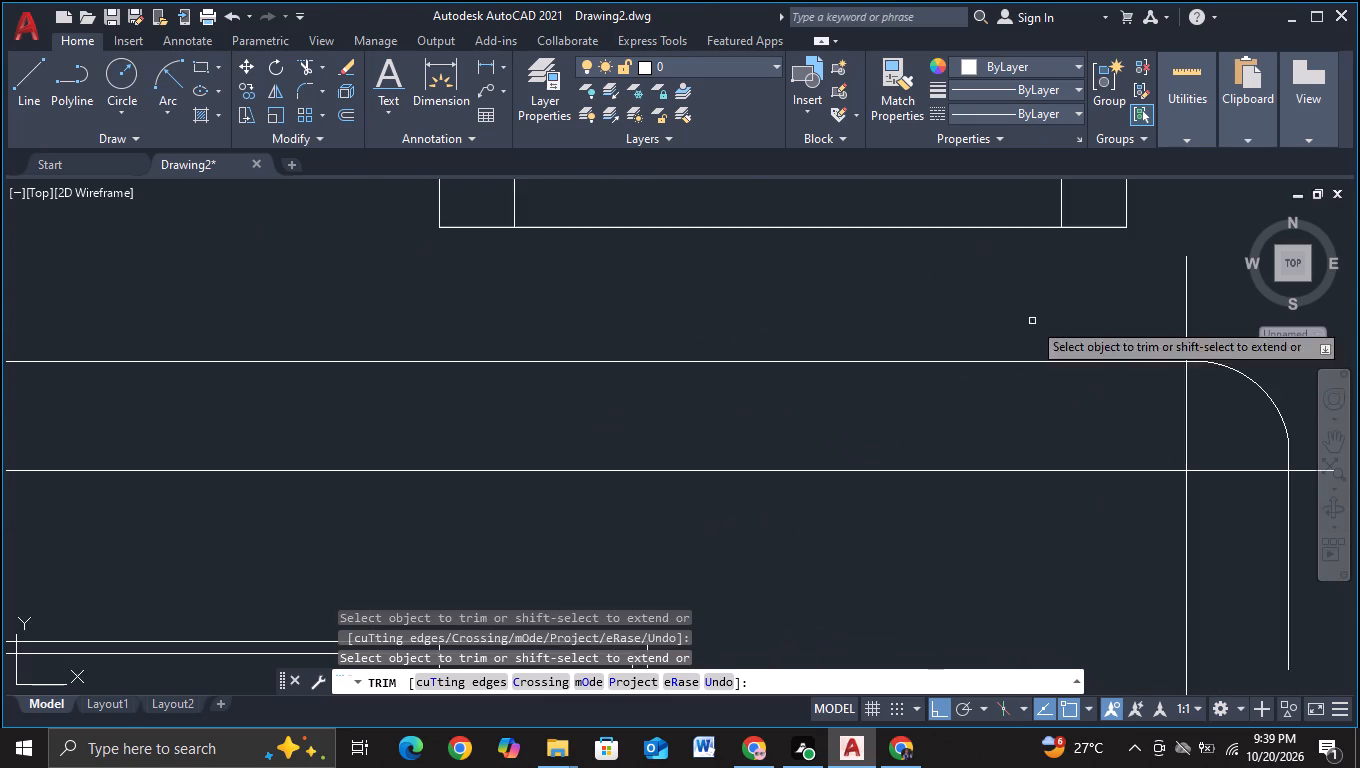
{"action": "scroll", "coordinate": [495, 365], "scroll_direction": "down", "scroll_amount": 2}
{"action": "scroll", "coordinate": [305, 330], "scroll_direction": "up", "scroll_amount": 1}
{"action": "middle_click_drag", "start_coordinate": [305, 330], "coordinate": [445, 241]}
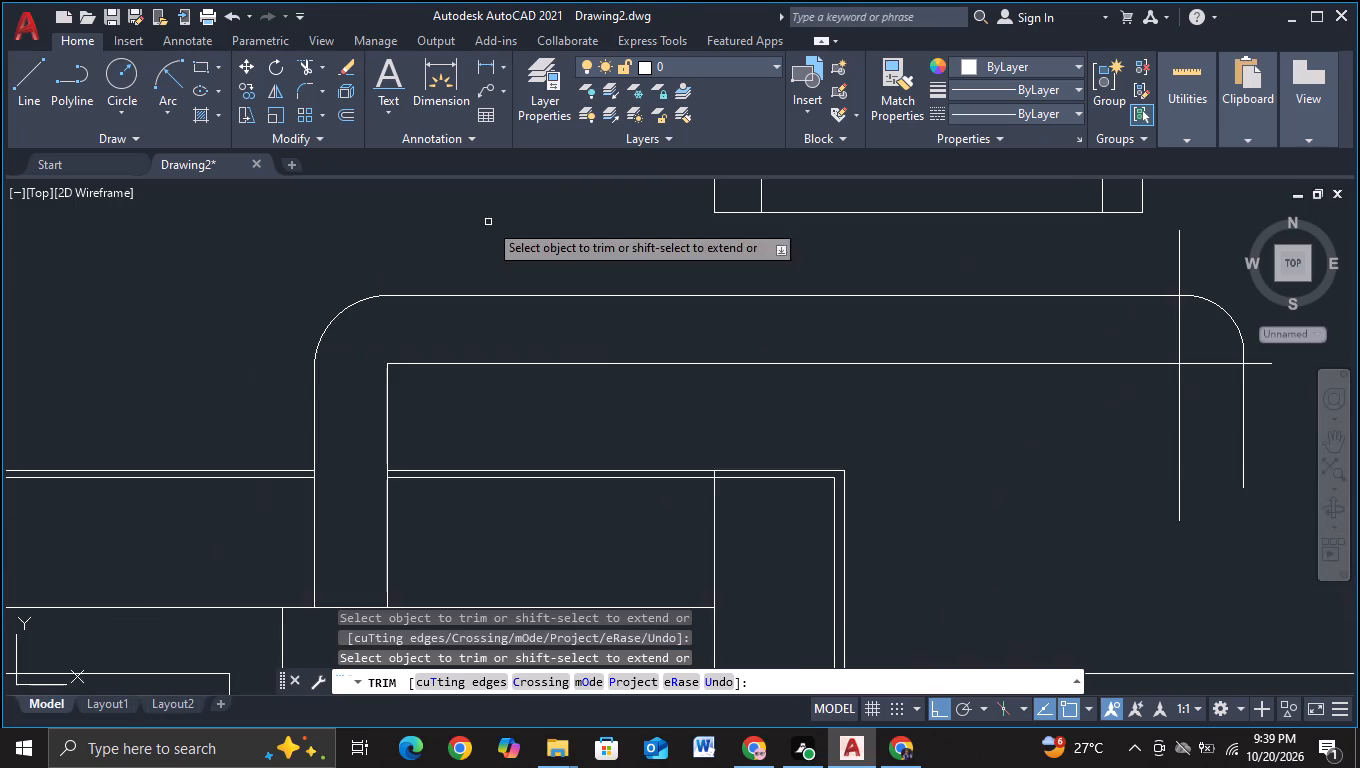
{"action": "scroll", "coordinate": [428, 260], "scroll_direction": "up", "scroll_amount": 2}
{"action": "scroll", "coordinate": [402, 374], "scroll_direction": "down", "scroll_amount": 2}
{"action": "middle_click_drag", "start_coordinate": [742, 391], "coordinate": [372, 345]}
{"action": "middle_click_drag", "start_coordinate": [710, 368], "coordinate": [630, 368]}
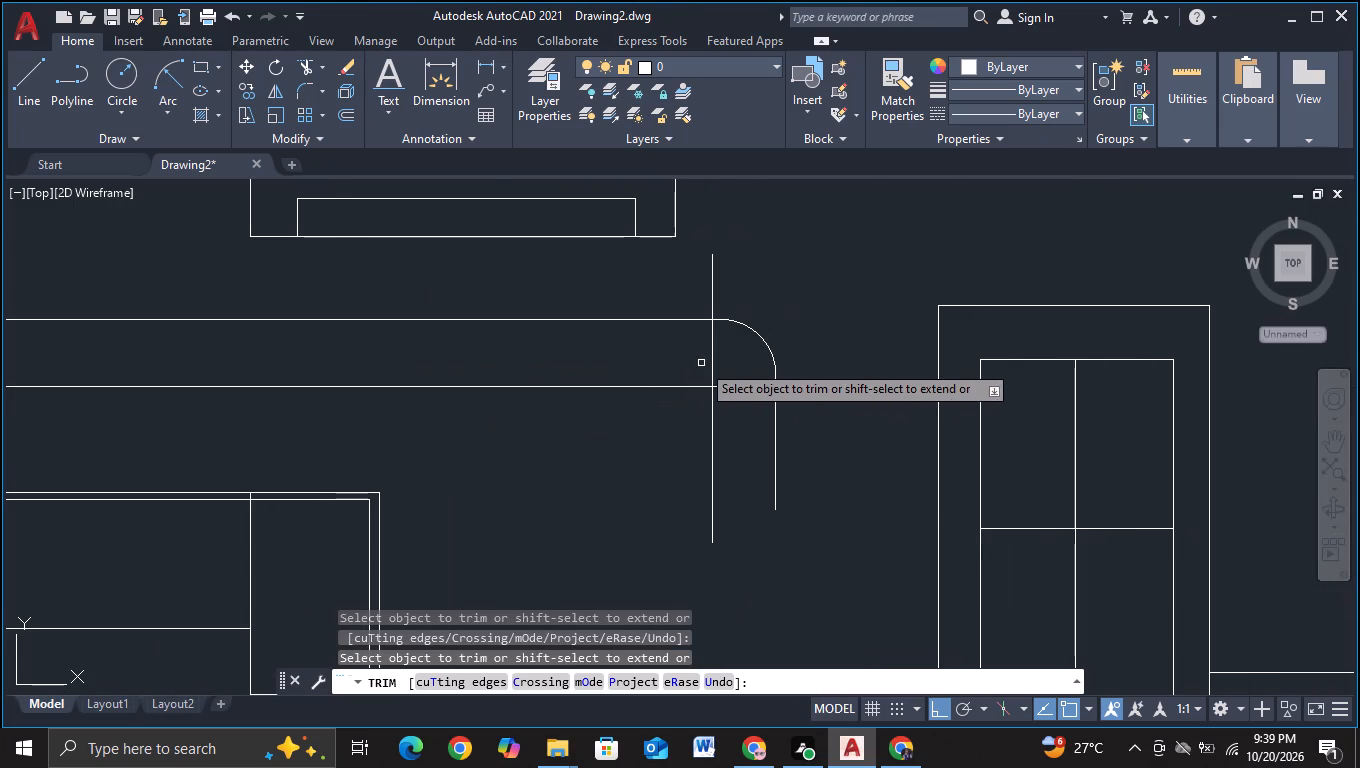
{"action": "left_click_drag", "start_coordinate": [684, 361], "coordinate": [752, 423]}
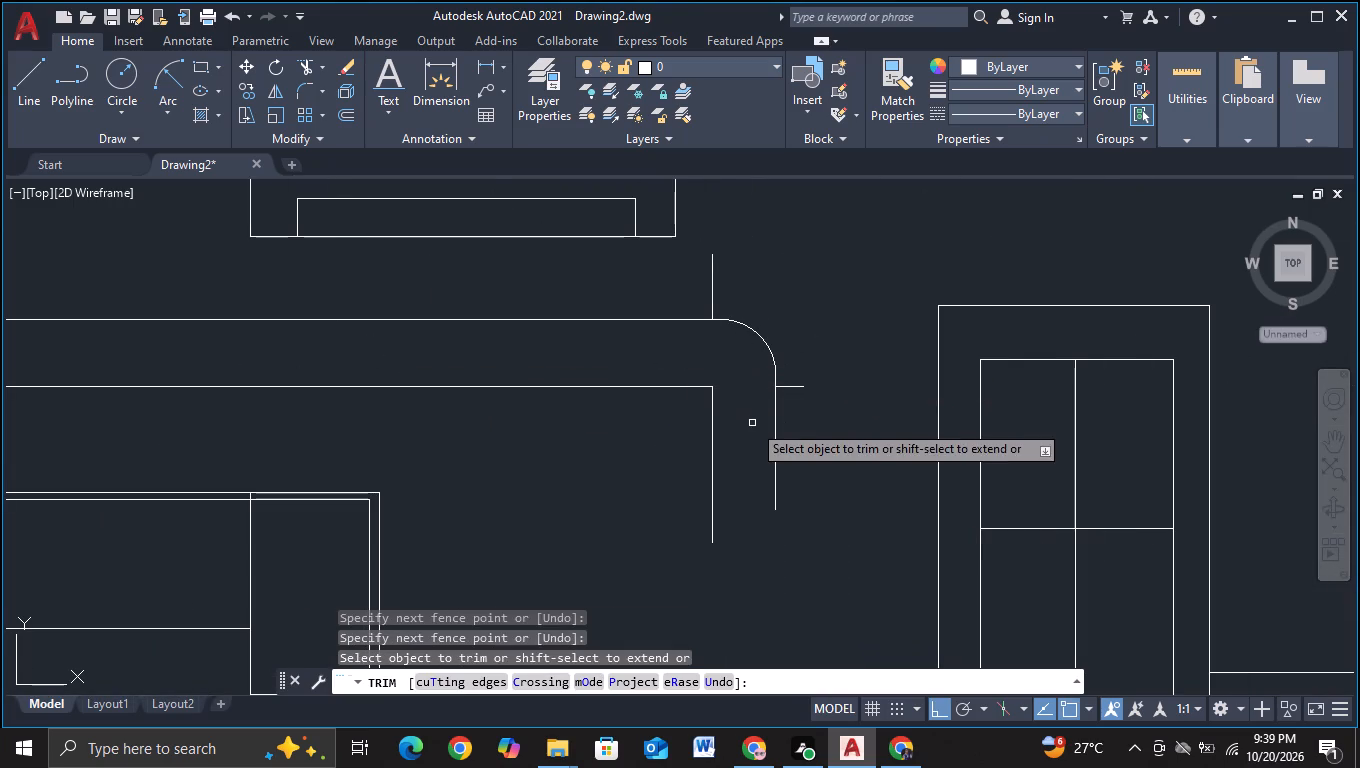
{"action": "left_click", "coordinate": [799, 386]}
{"action": "left_click_drag", "start_coordinate": [630, 254], "coordinate": [758, 268]}
{"action": "scroll", "coordinate": [758, 268], "scroll_direction": "down", "scroll_amount": 2}
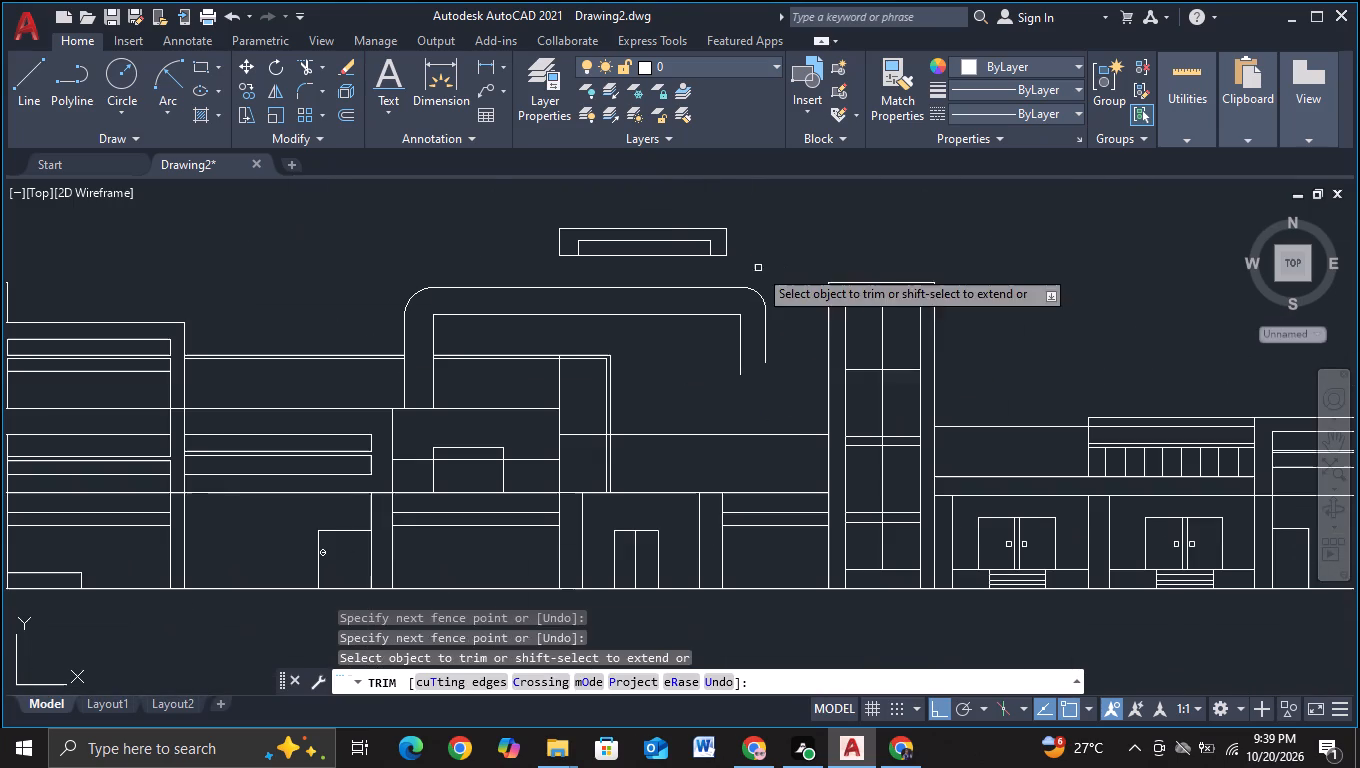
{"action": "key", "text": "Escape"}
{"action": "middle_click_drag", "start_coordinate": [796, 398], "coordinate": [785, 368]}
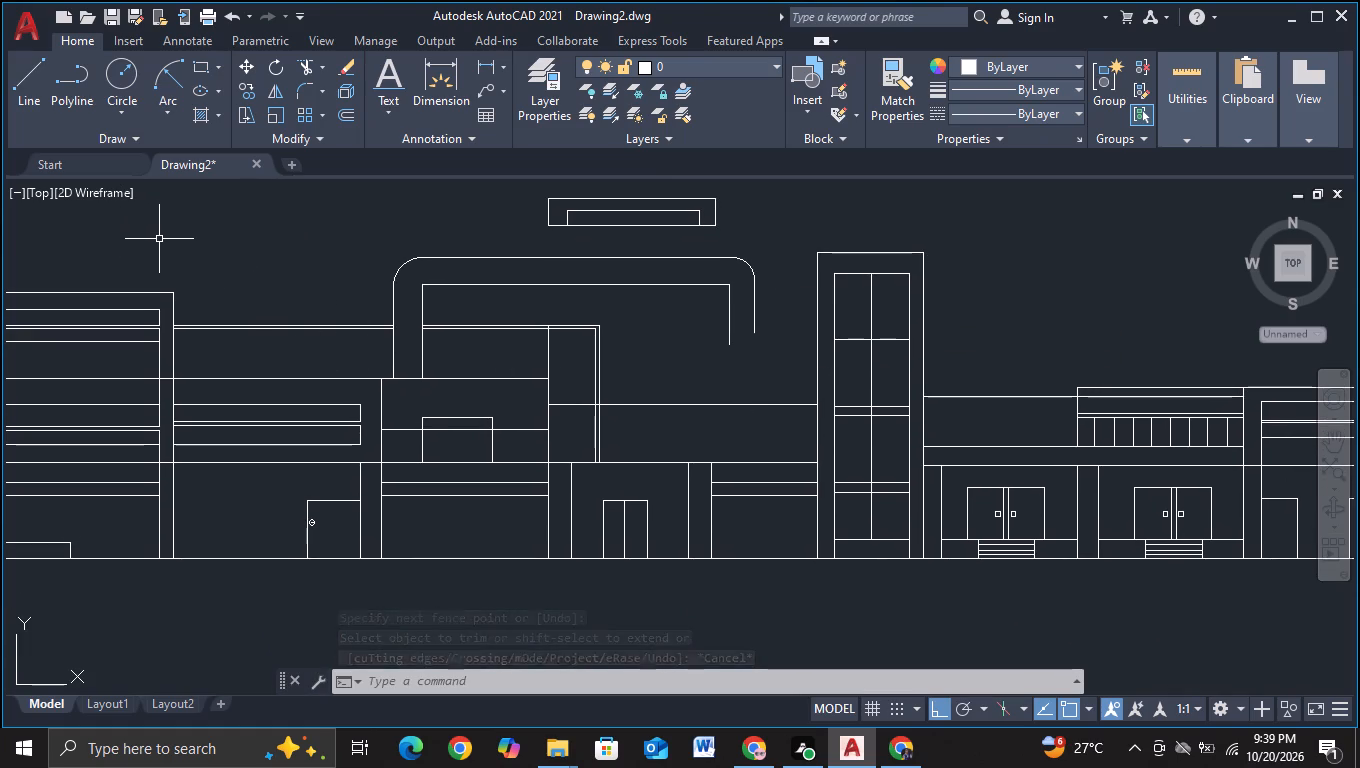
Draw two horizontal lines continuing the roof's double line toward the glazed tower, both ending past the frame's outer vertical.
{"action": "left_click", "coordinate": [20, 113]}
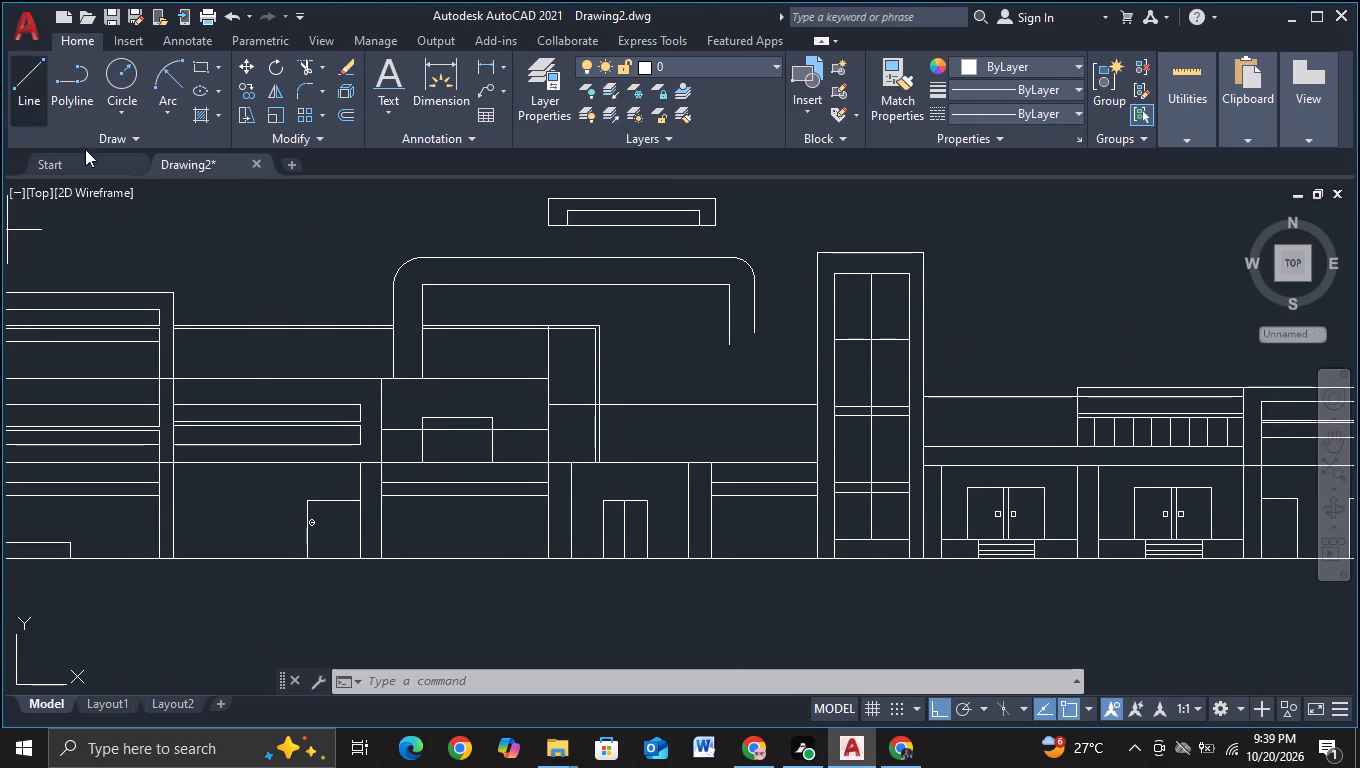
{"action": "scroll", "coordinate": [622, 376], "scroll_direction": "up", "scroll_amount": 1}
{"action": "left_click", "coordinate": [578, 304]}
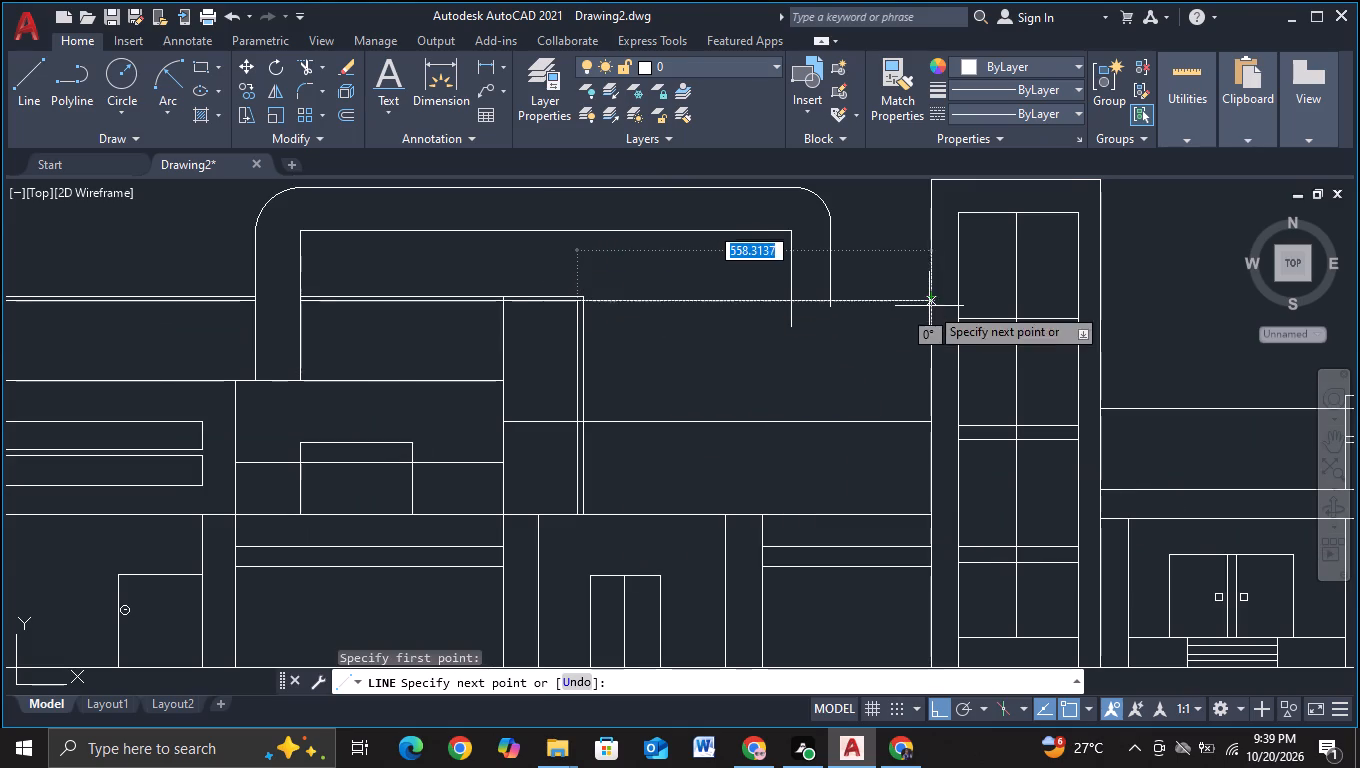
{"action": "left_click", "coordinate": [878, 300]}
{"action": "key", "text": "Escape"}
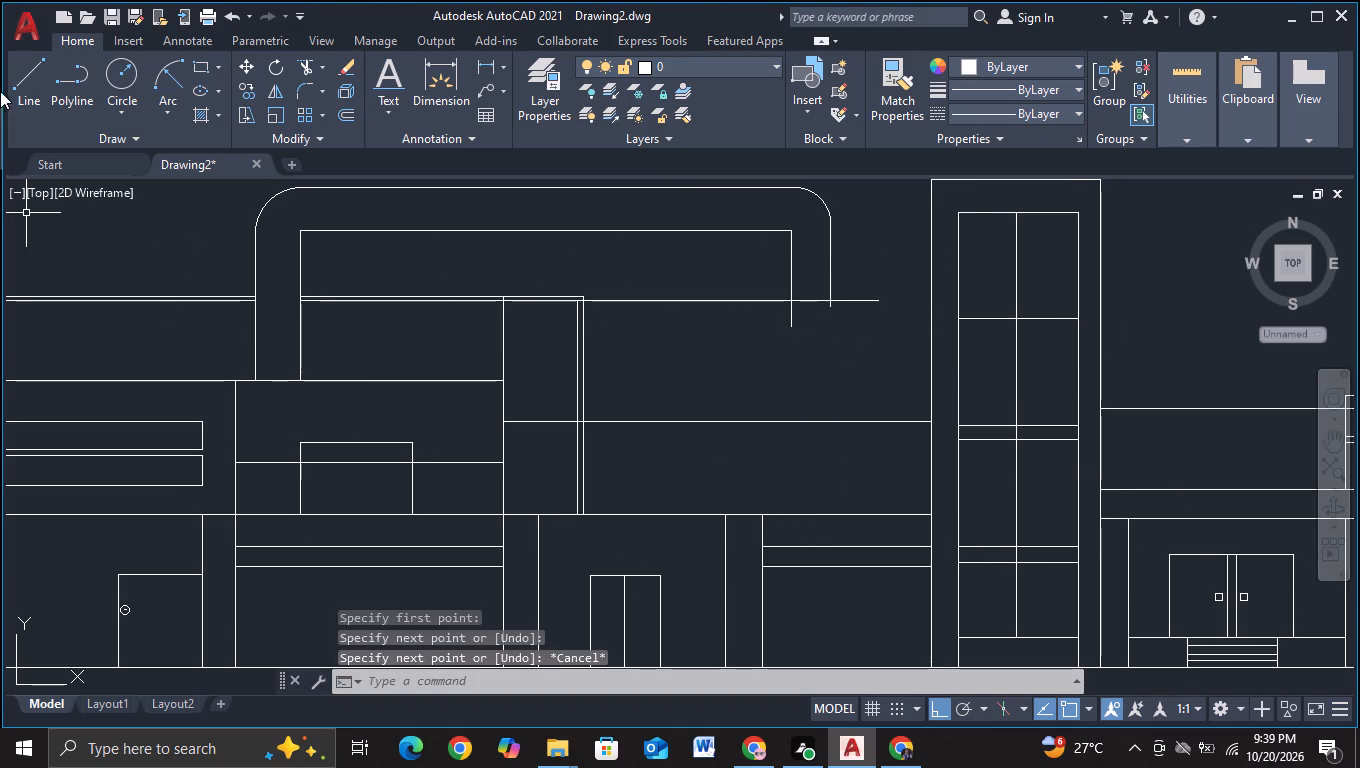
{"action": "left_click", "coordinate": [26, 74]}
{"action": "scroll", "coordinate": [563, 318], "scroll_direction": "up", "scroll_amount": 2}
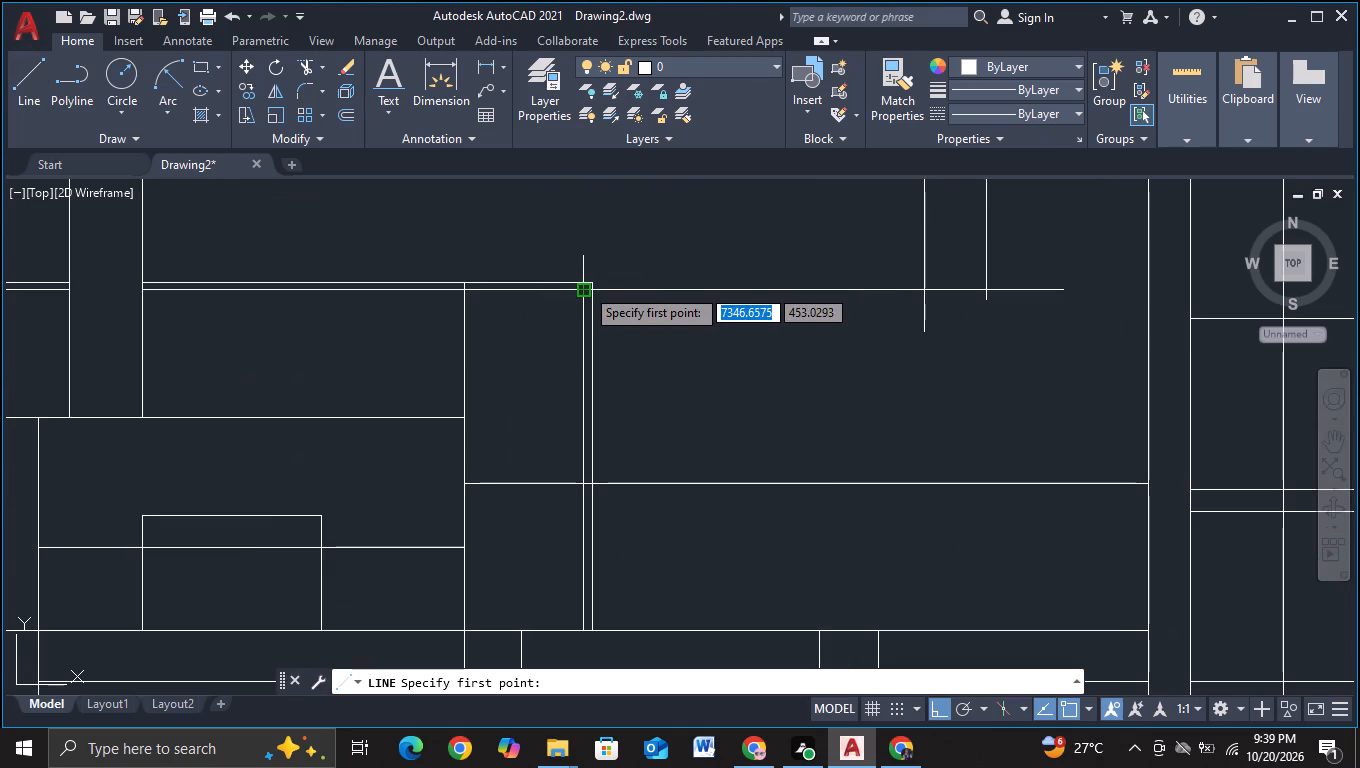
{"action": "left_click", "coordinate": [588, 283]}
{"action": "middle_click_drag", "start_coordinate": [875, 279], "coordinate": [465, 361]}
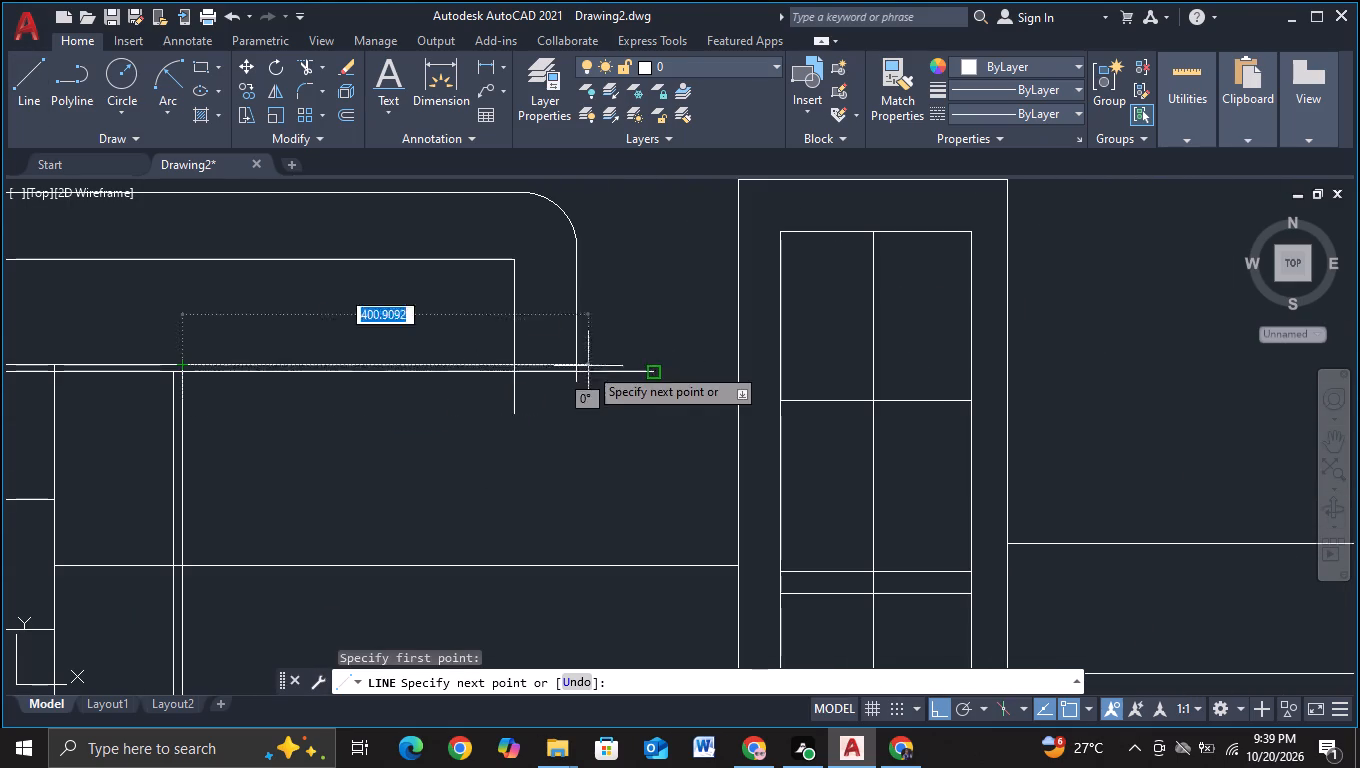
{"action": "left_click", "coordinate": [607, 358]}
{"action": "key", "text": "Escape"}
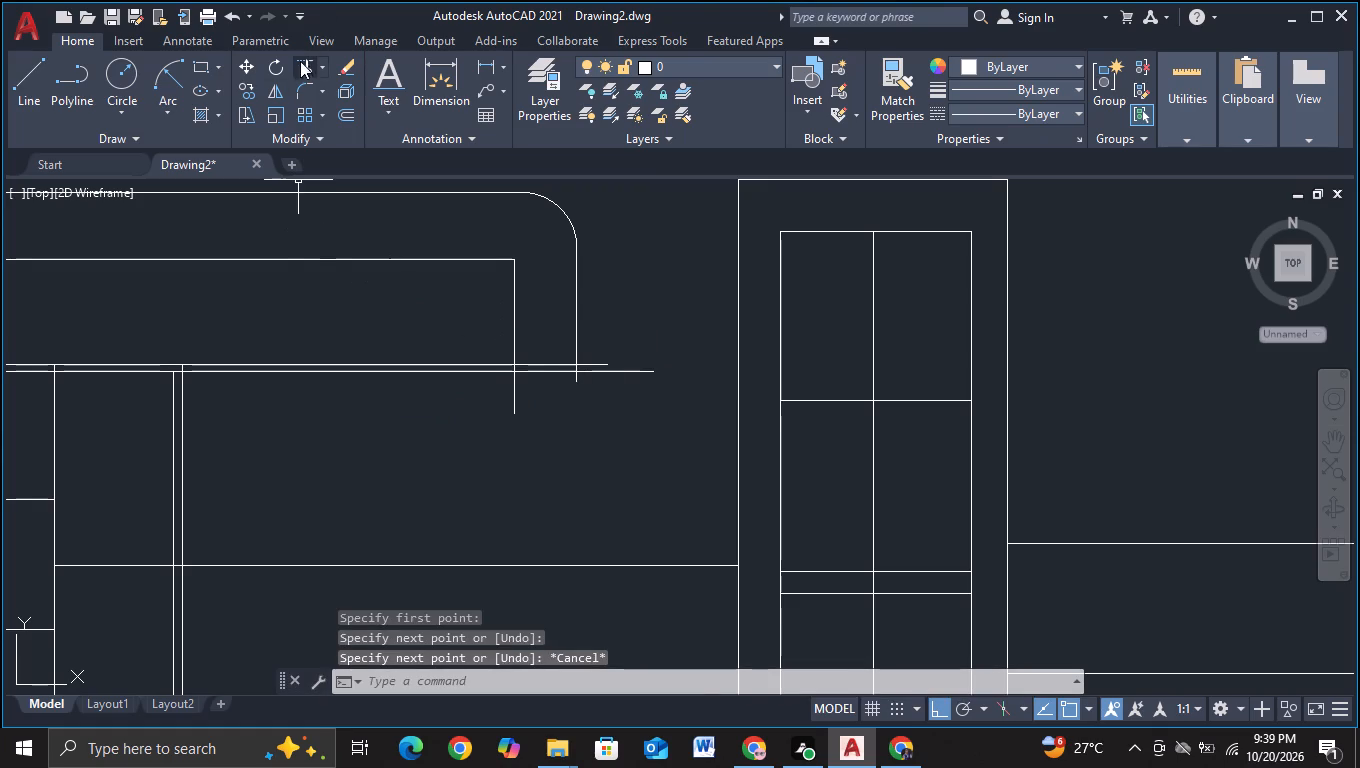
Trim the lower ends of the frame's inner and outer tower-side verticals back to the upper roof line.
{"action": "left_click", "coordinate": [306, 73]}
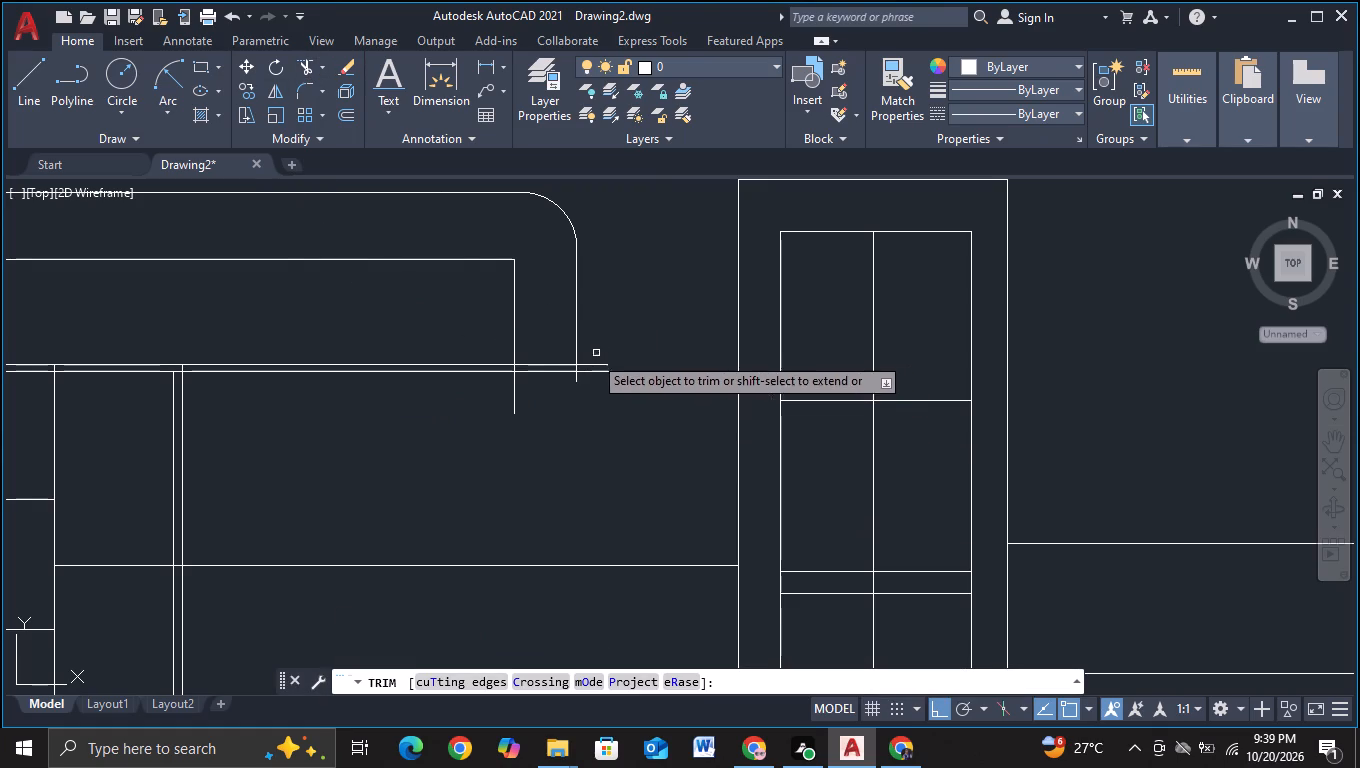
{"action": "left_click_drag", "start_coordinate": [493, 387], "coordinate": [581, 383]}
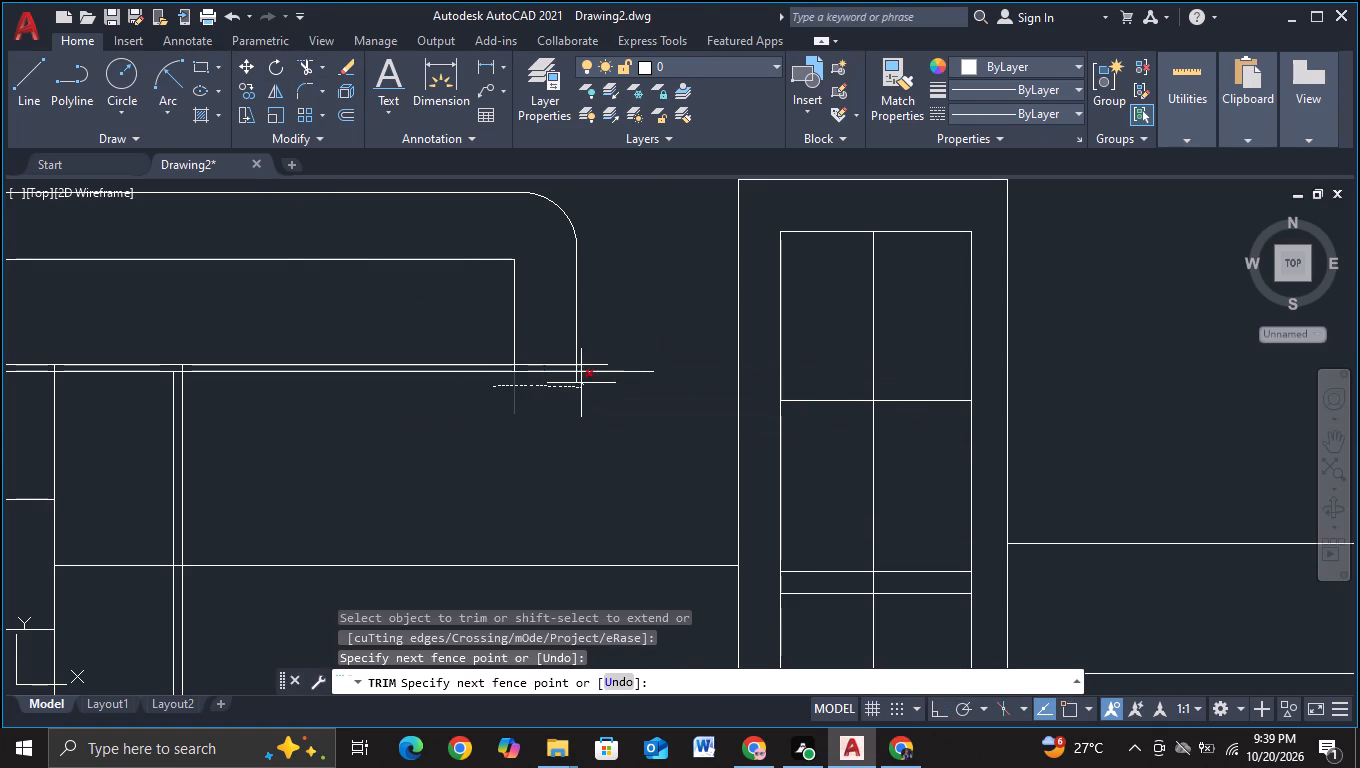
{"action": "left_click_drag", "start_coordinate": [581, 383], "coordinate": [559, 381]}
{"action": "scroll", "coordinate": [565, 391], "scroll_direction": "up", "scroll_amount": 1}
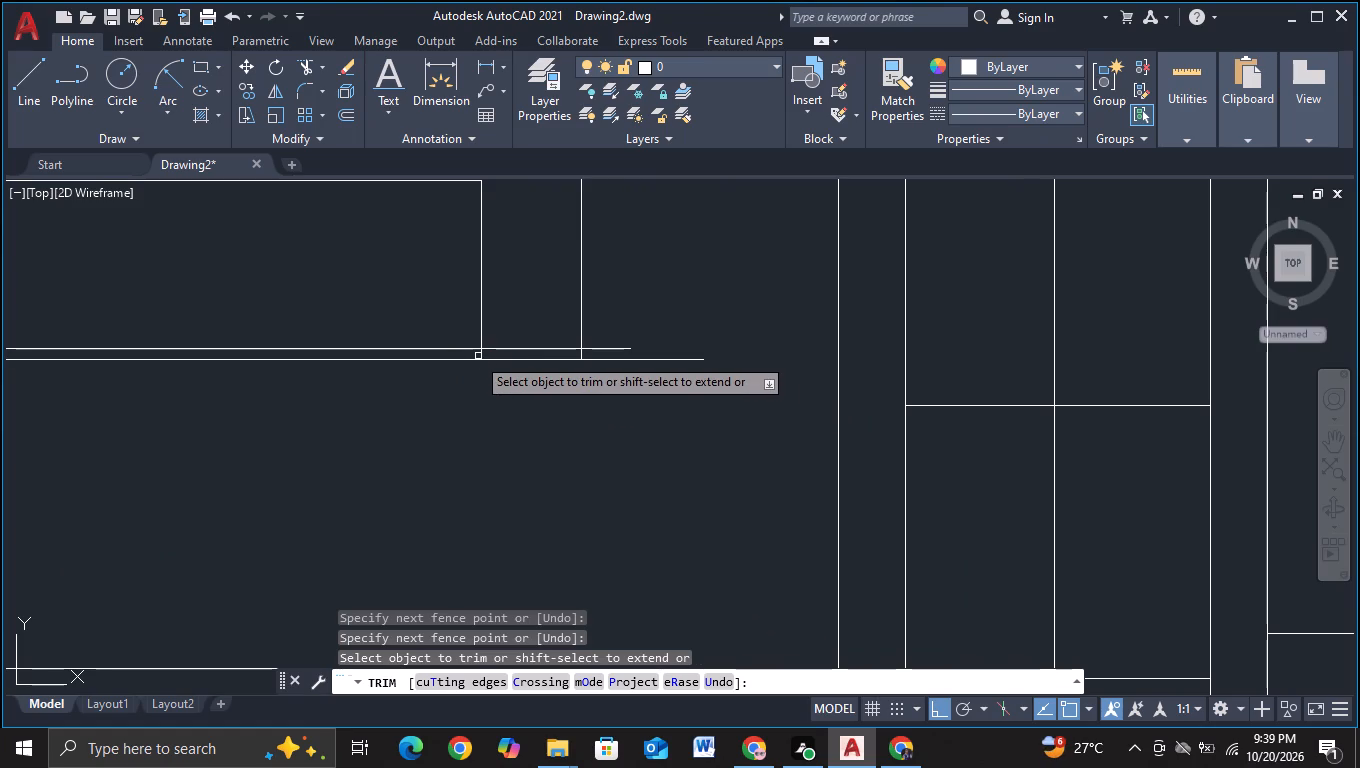
{"action": "left_click", "coordinate": [479, 356]}
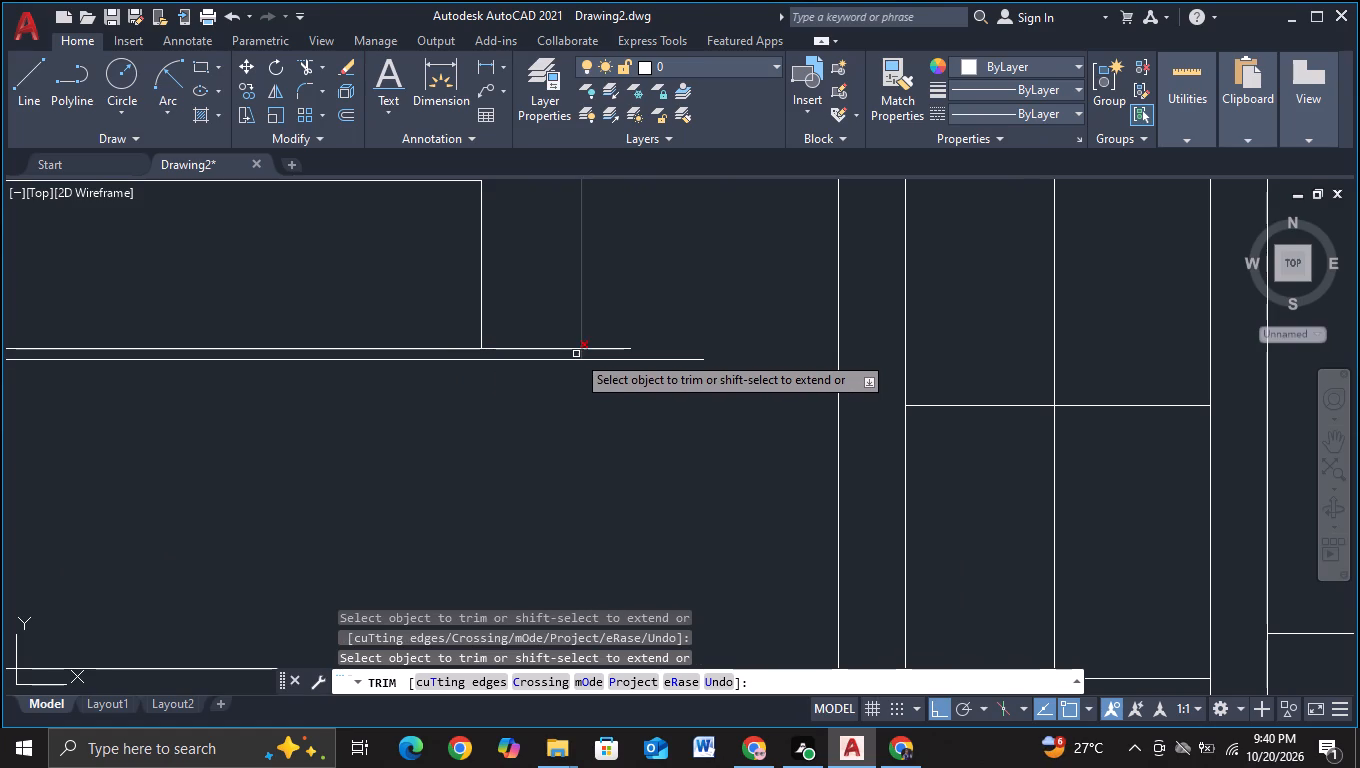
{"action": "left_click", "coordinate": [579, 354]}
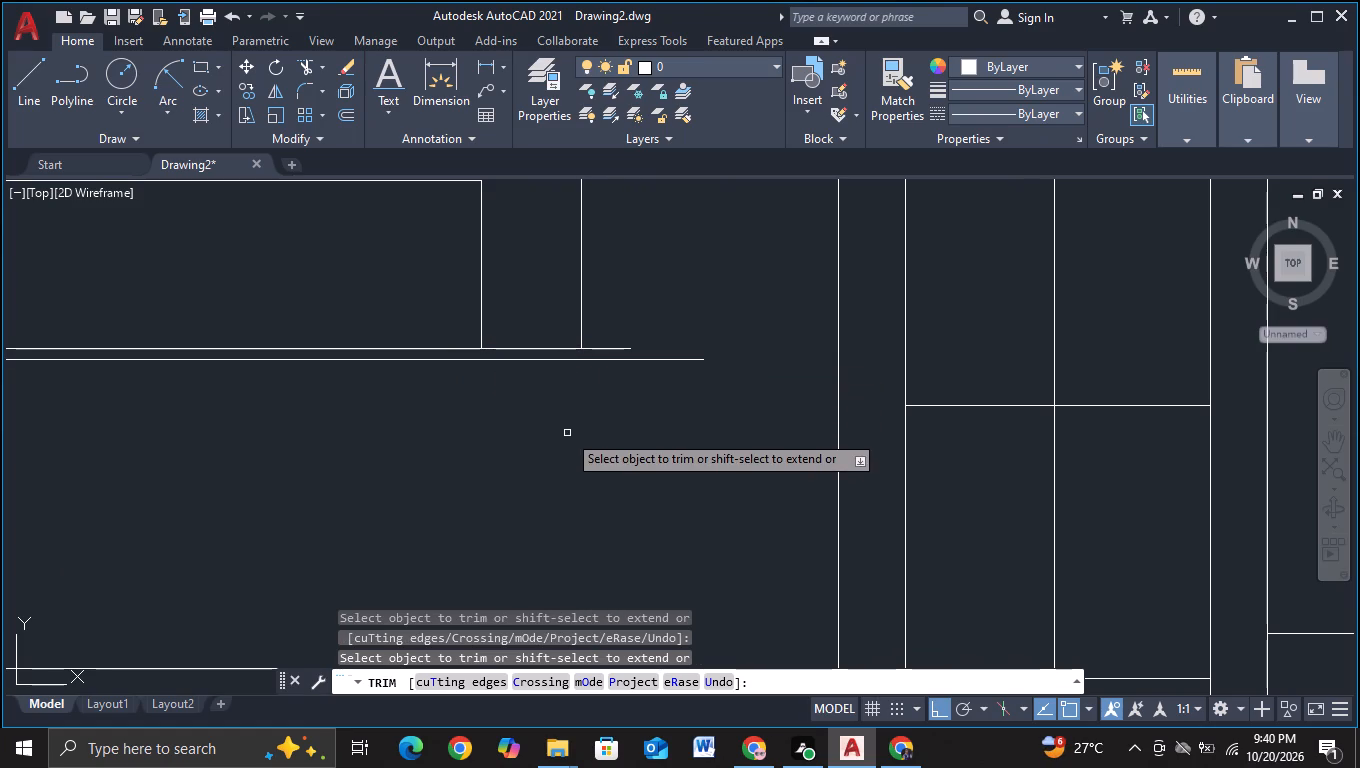
{"action": "scroll", "coordinate": [567, 433], "scroll_direction": "down", "scroll_amount": 1}
{"action": "key", "text": "Escape"}
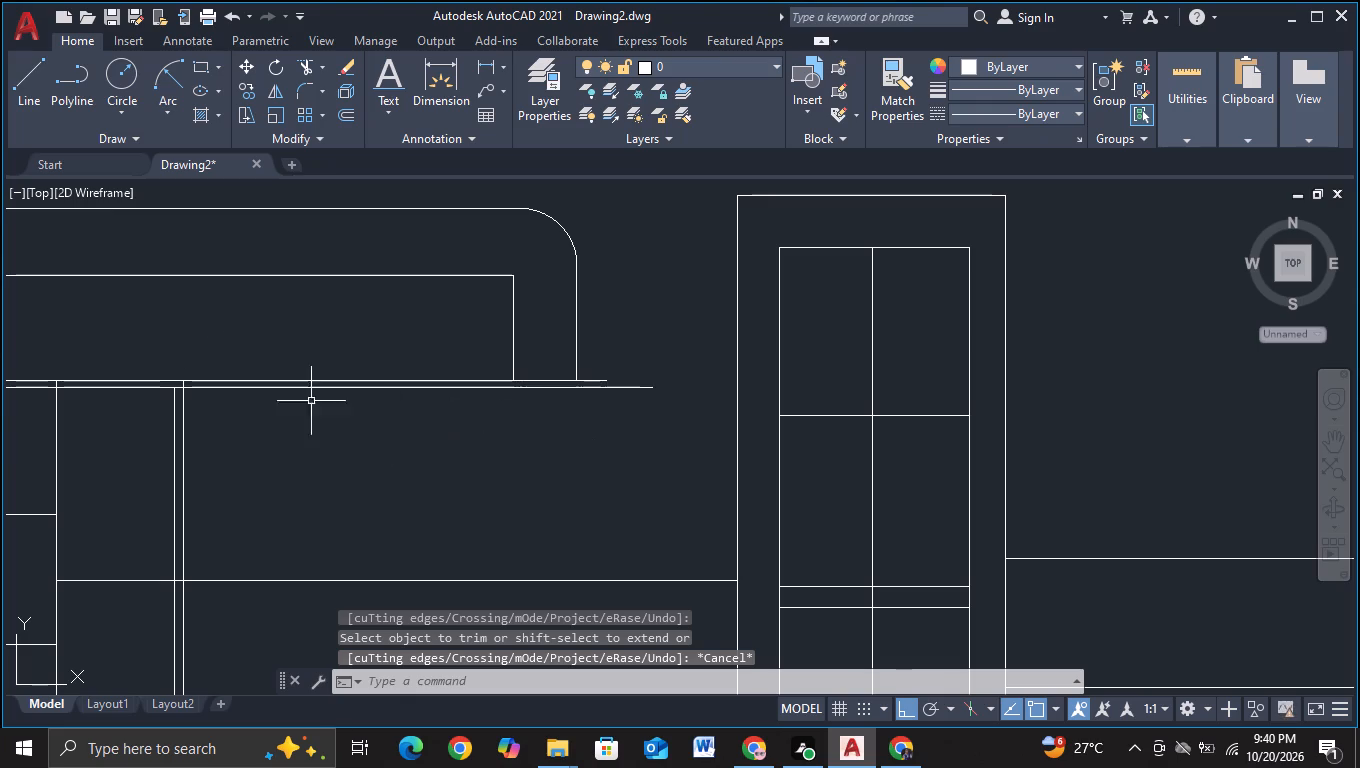
Draw a narrow upright outline about 34 wide between the rounded frame and the tower, with both legs crossing below the roof lines.
{"action": "left_click", "coordinate": [43, 118]}
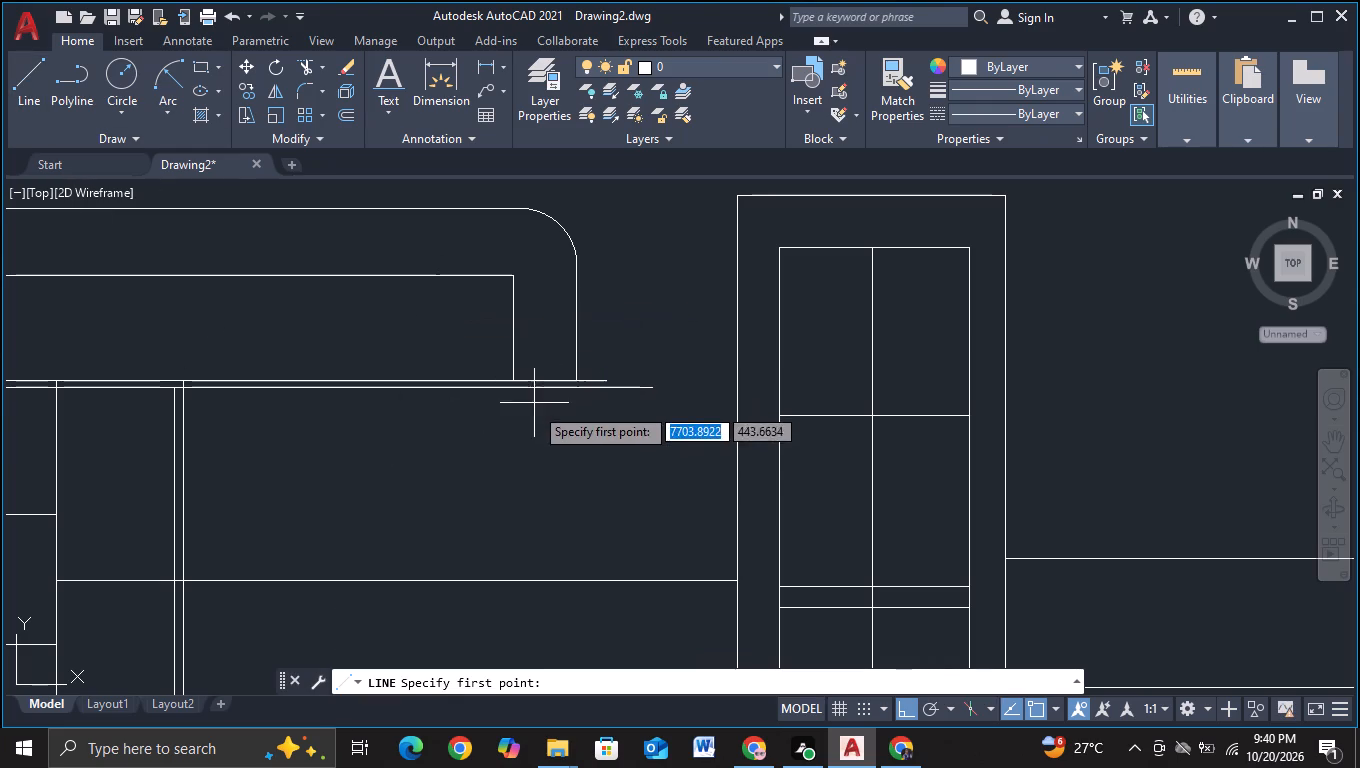
{"action": "left_click", "coordinate": [601, 420]}
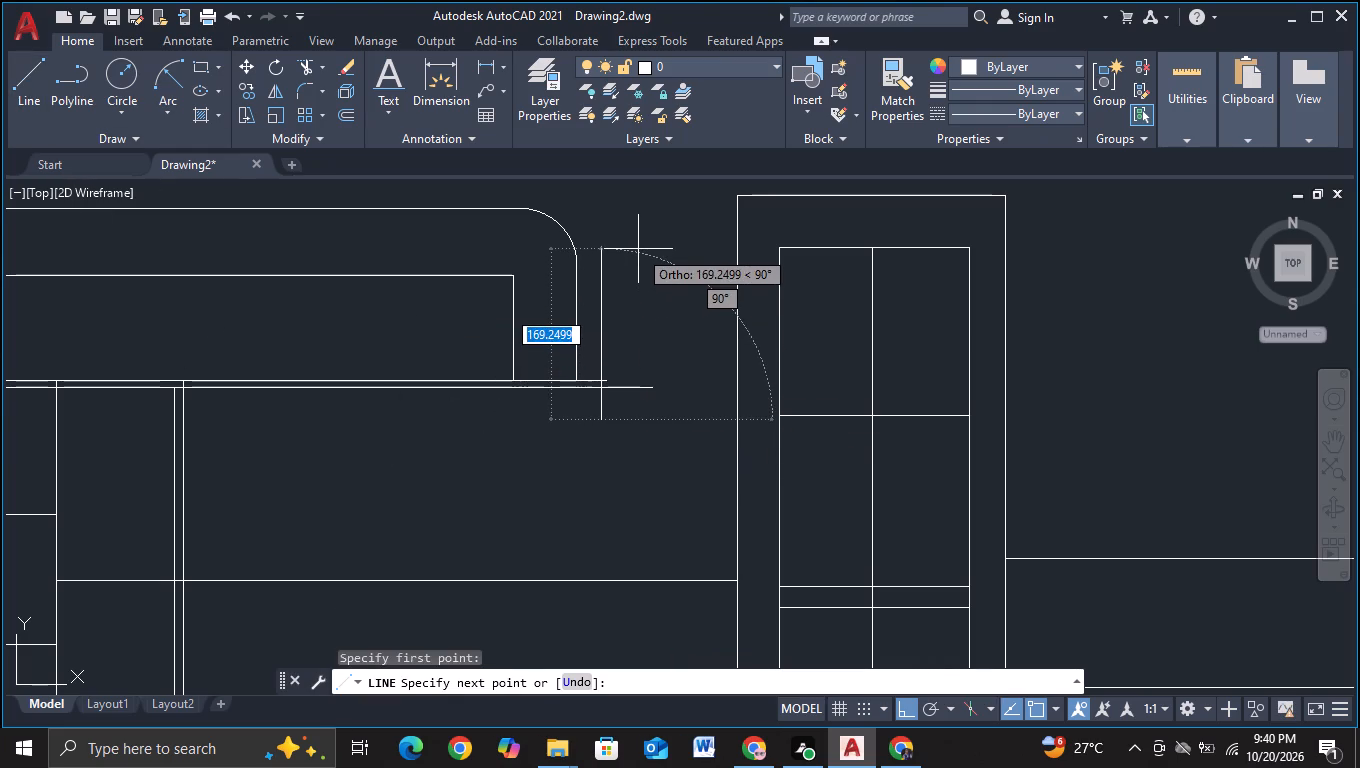
{"action": "left_click", "coordinate": [637, 252]}
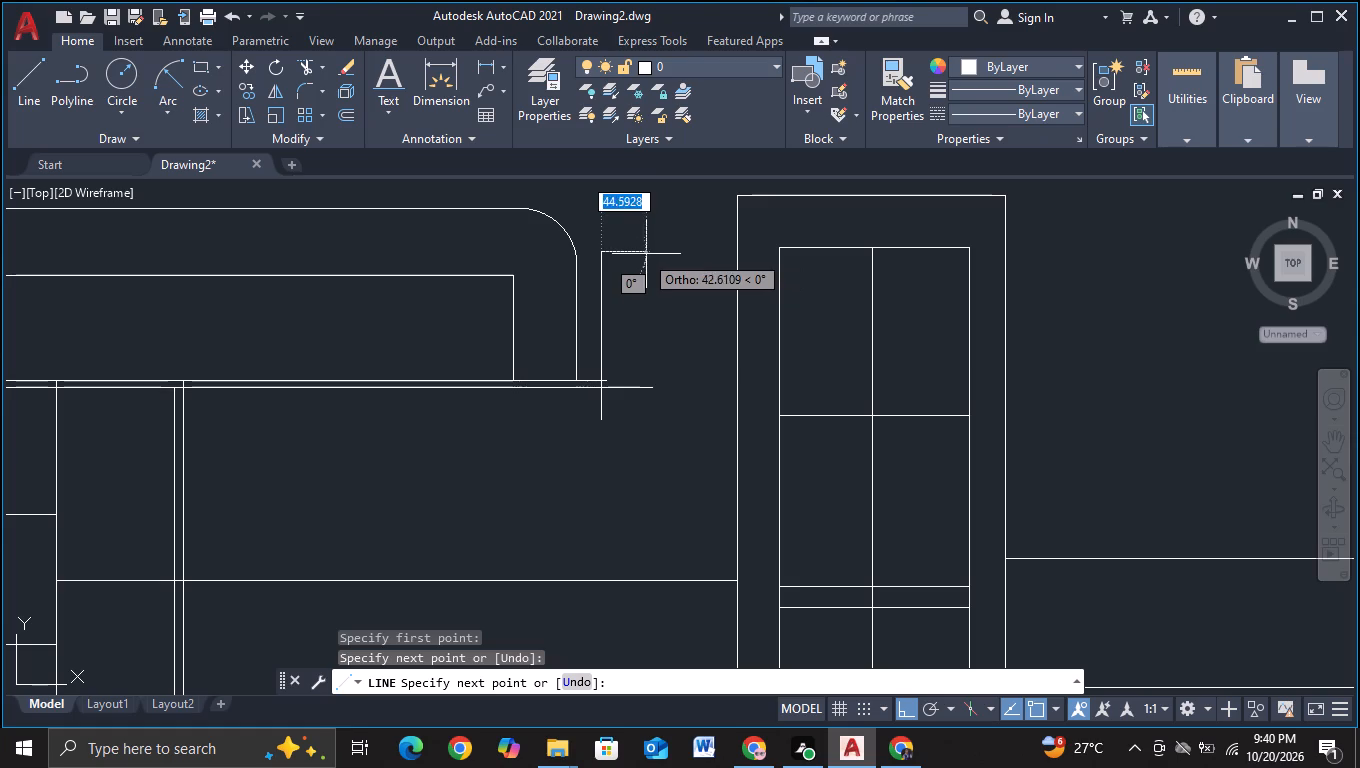
{"action": "left_click", "coordinate": [635, 253]}
{"action": "left_click", "coordinate": [621, 436]}
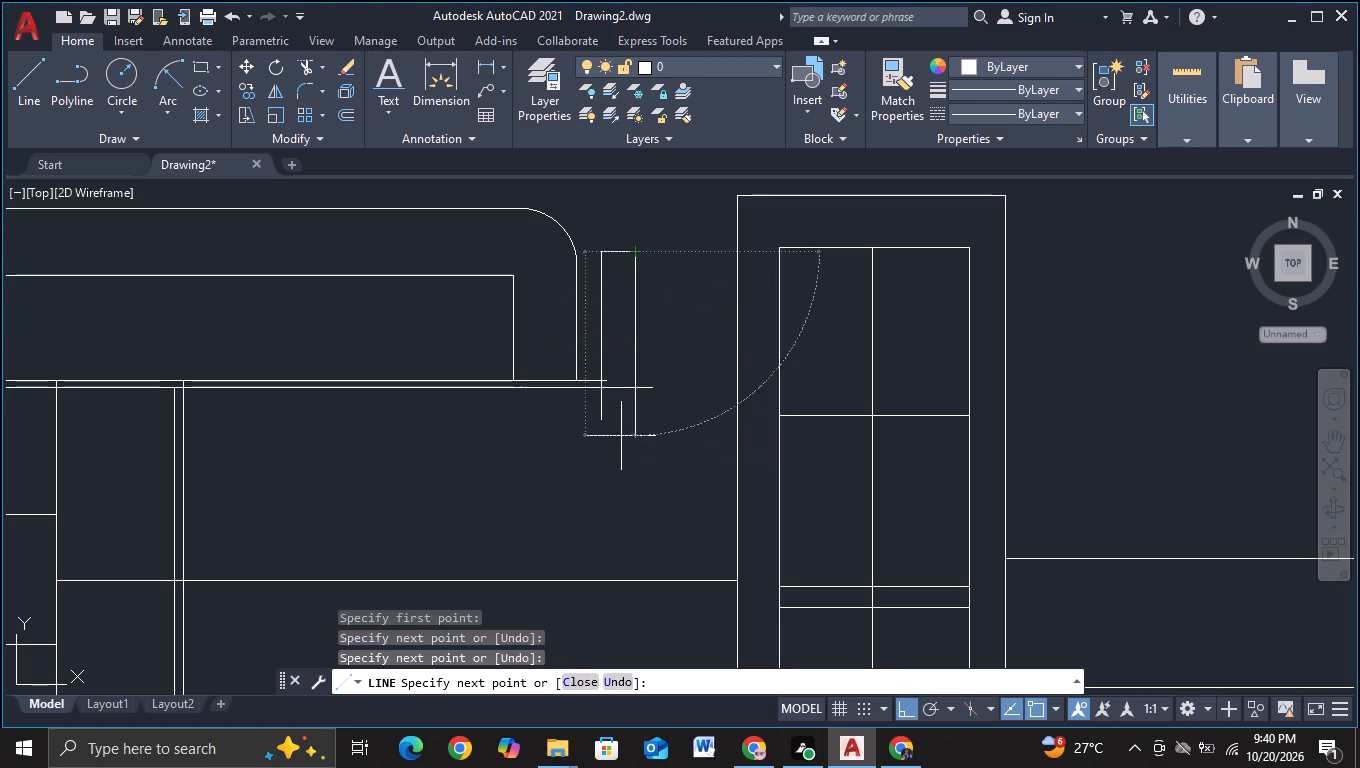
{"action": "key", "text": "Escape"}
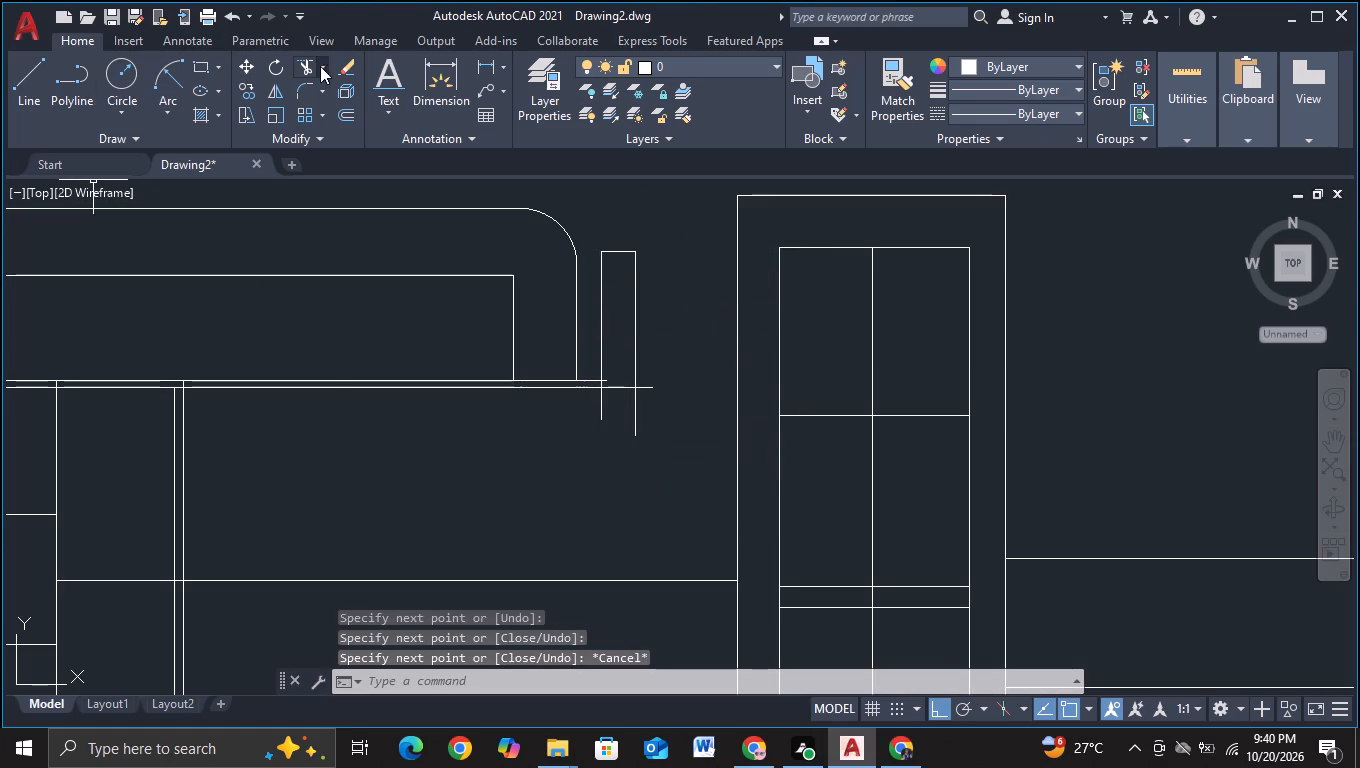
Trim the upright's legs below the roof lines, cutting the frame-side leg back to the upper roof line.
{"action": "left_click", "coordinate": [299, 72]}
{"action": "left_click_drag", "start_coordinate": [540, 409], "coordinate": [653, 413]}
{"action": "scroll", "coordinate": [650, 413], "scroll_direction": "up", "scroll_amount": 1}
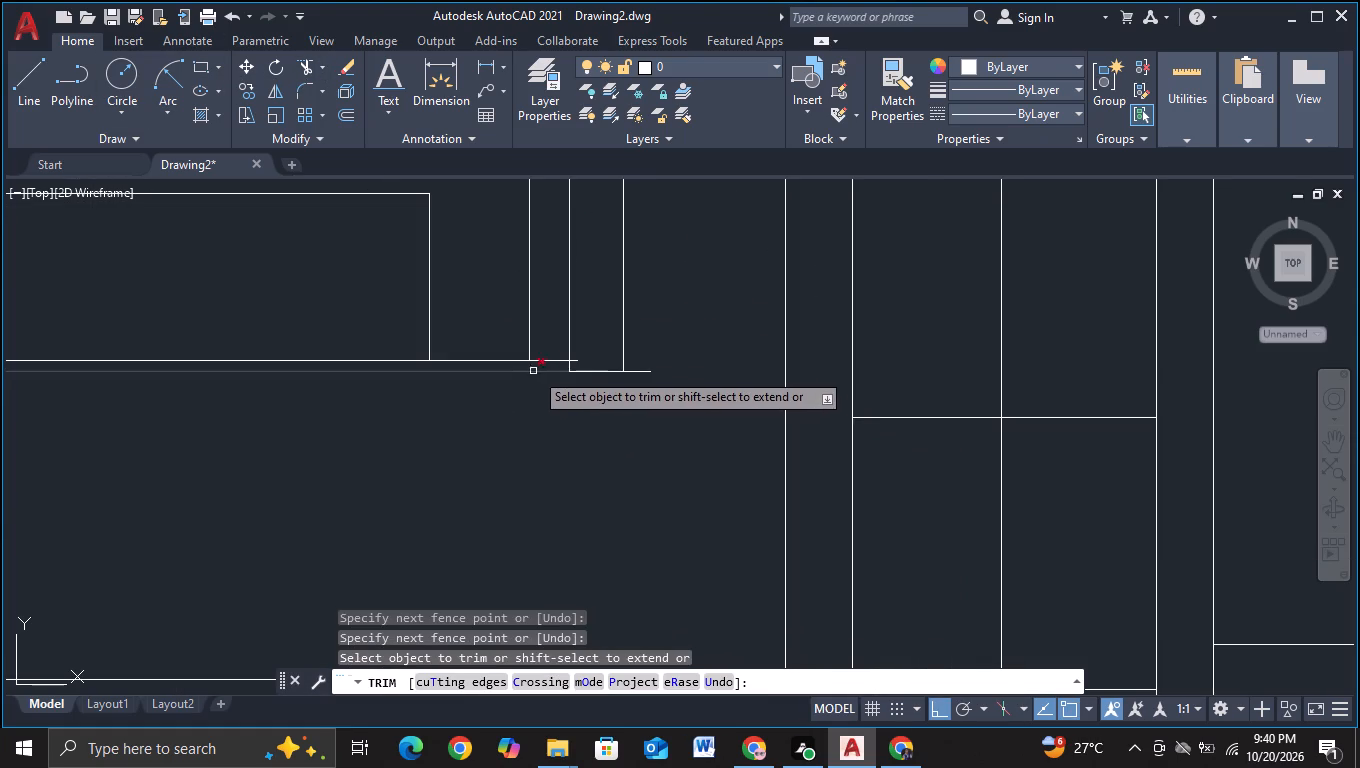
{"action": "scroll", "coordinate": [545, 368], "scroll_direction": "up", "scroll_amount": 1}
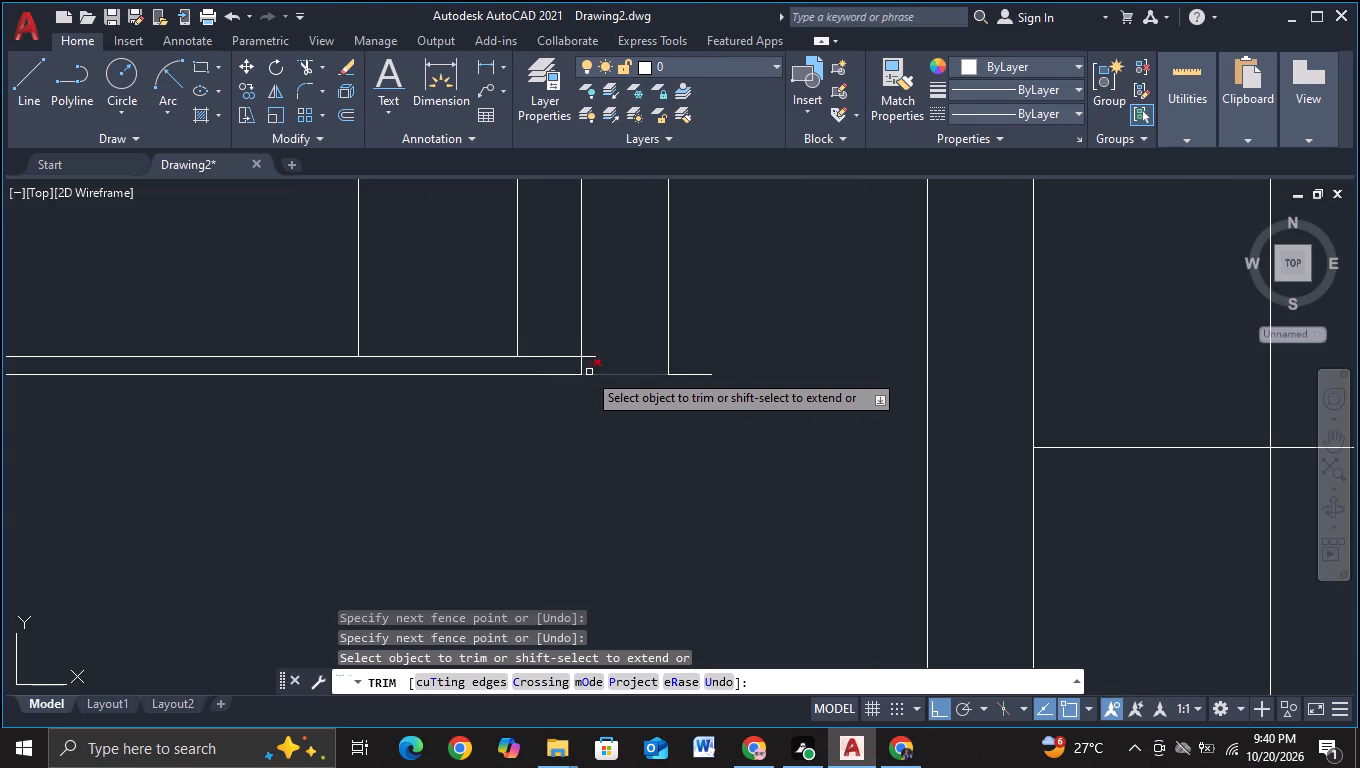
{"action": "left_click", "coordinate": [582, 367]}
{"action": "key", "text": "Escape"}
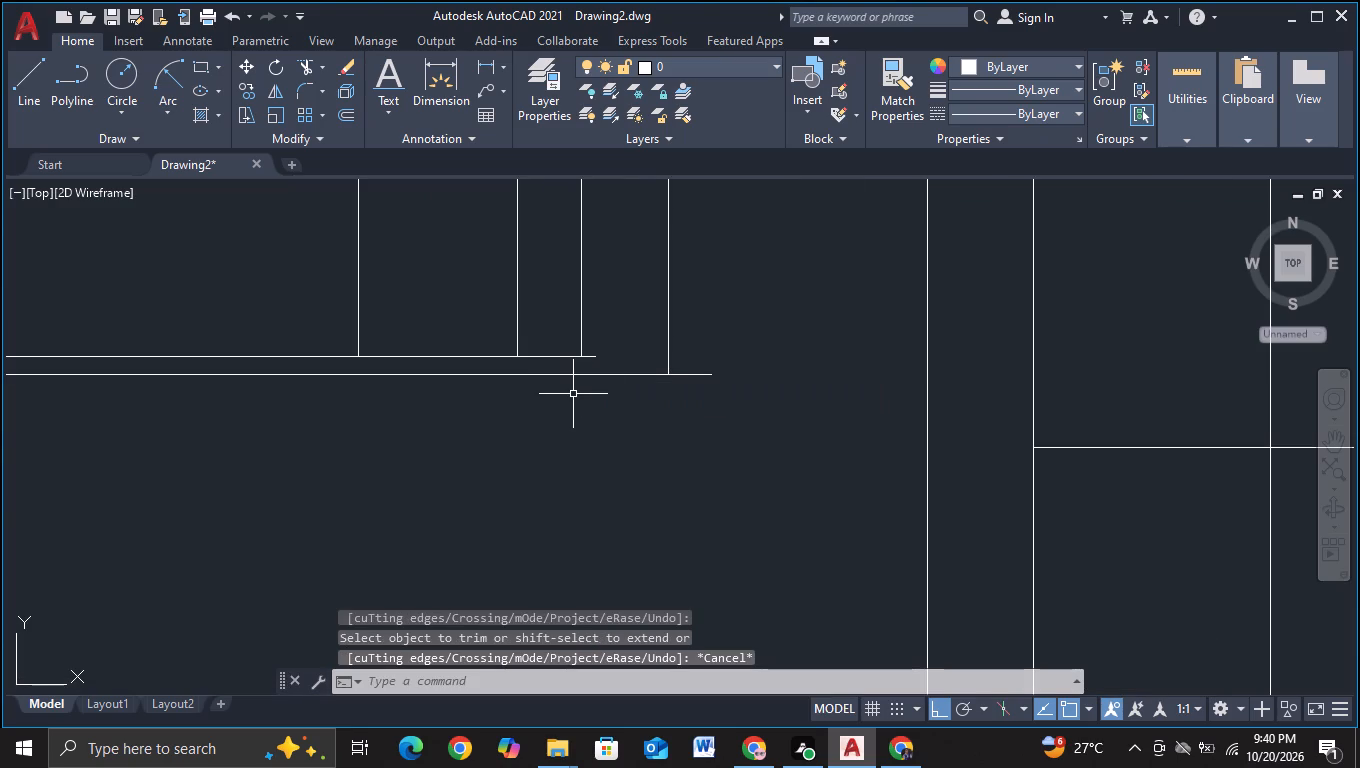
Extend both roof lines past the narrow upright to the near edge of the glazed tower.
{"action": "key", "text": "e"}
{"action": "left_click", "coordinate": [656, 450]}
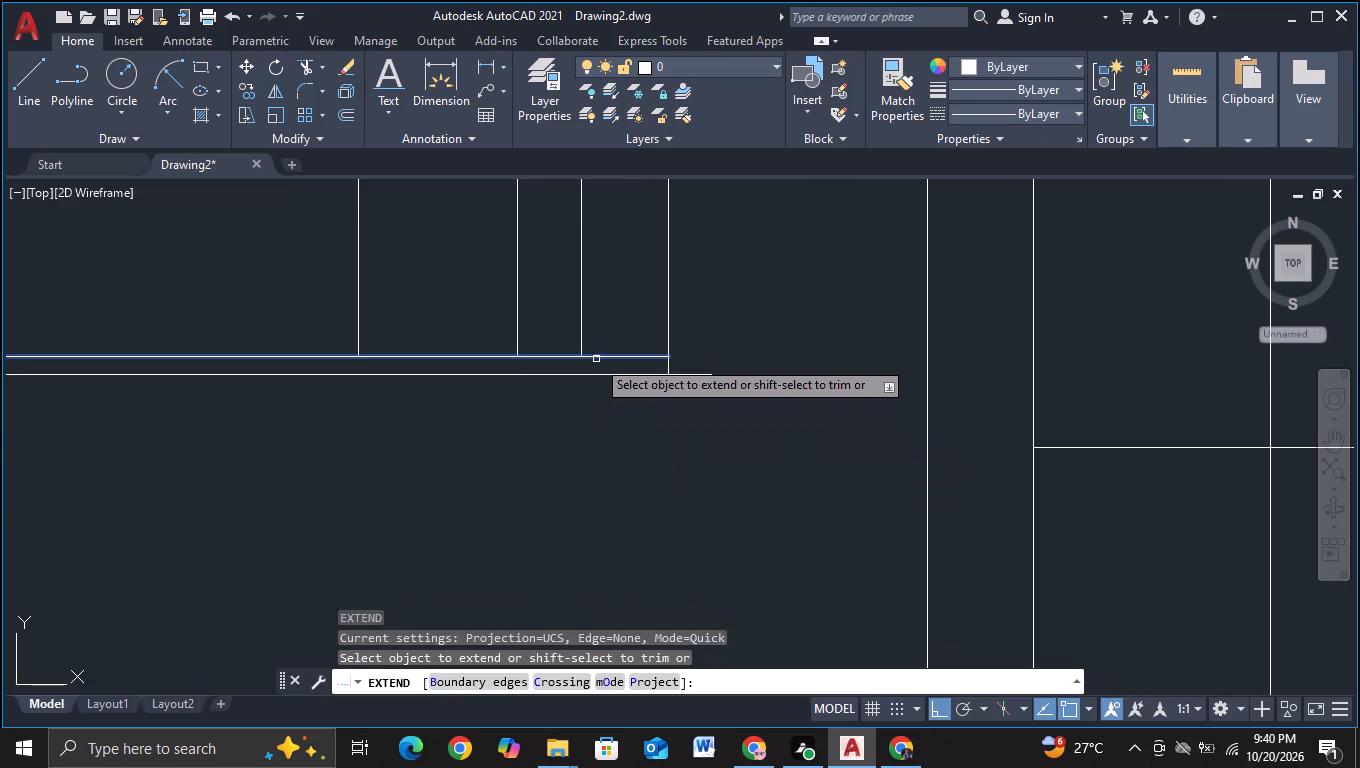
{"action": "left_click", "coordinate": [596, 358]}
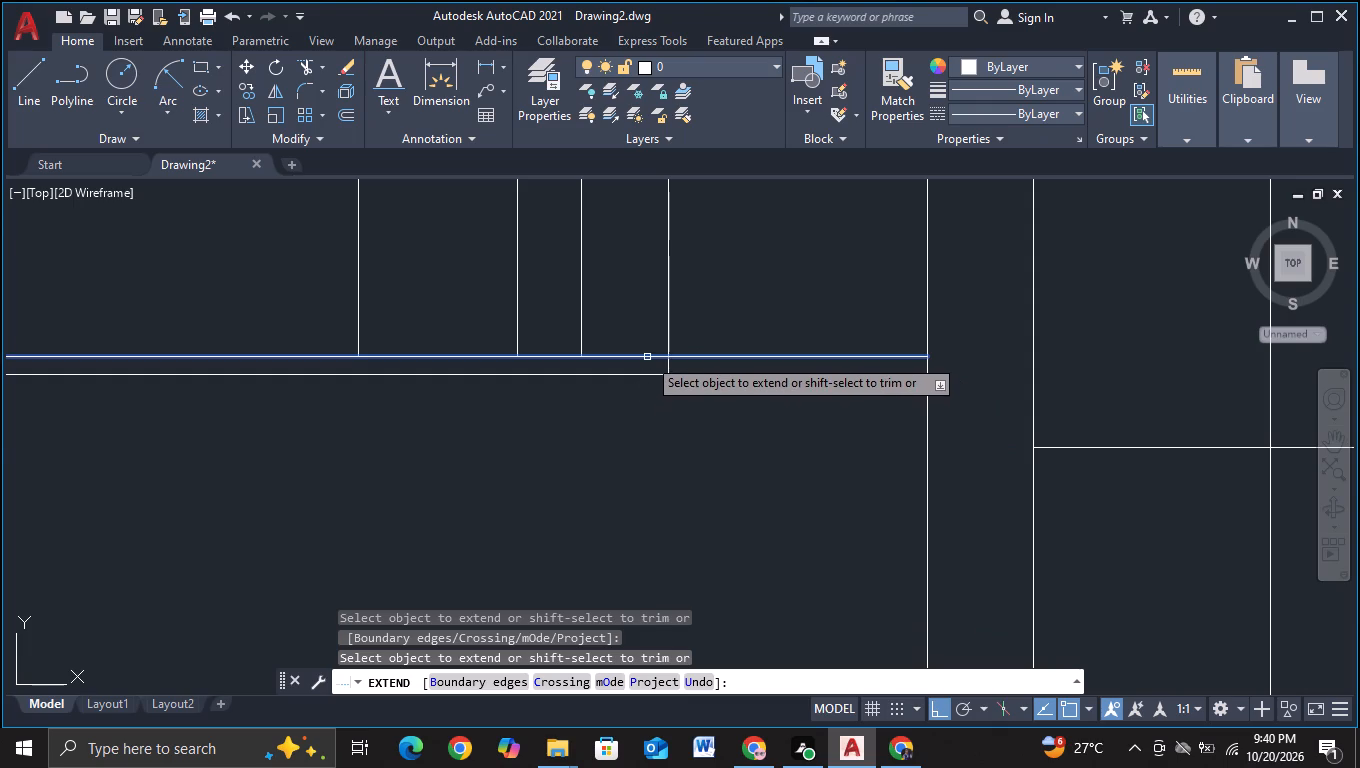
{"action": "left_click", "coordinate": [647, 357]}
{"action": "left_click", "coordinate": [684, 374]}
{"action": "key", "text": "Escape"}
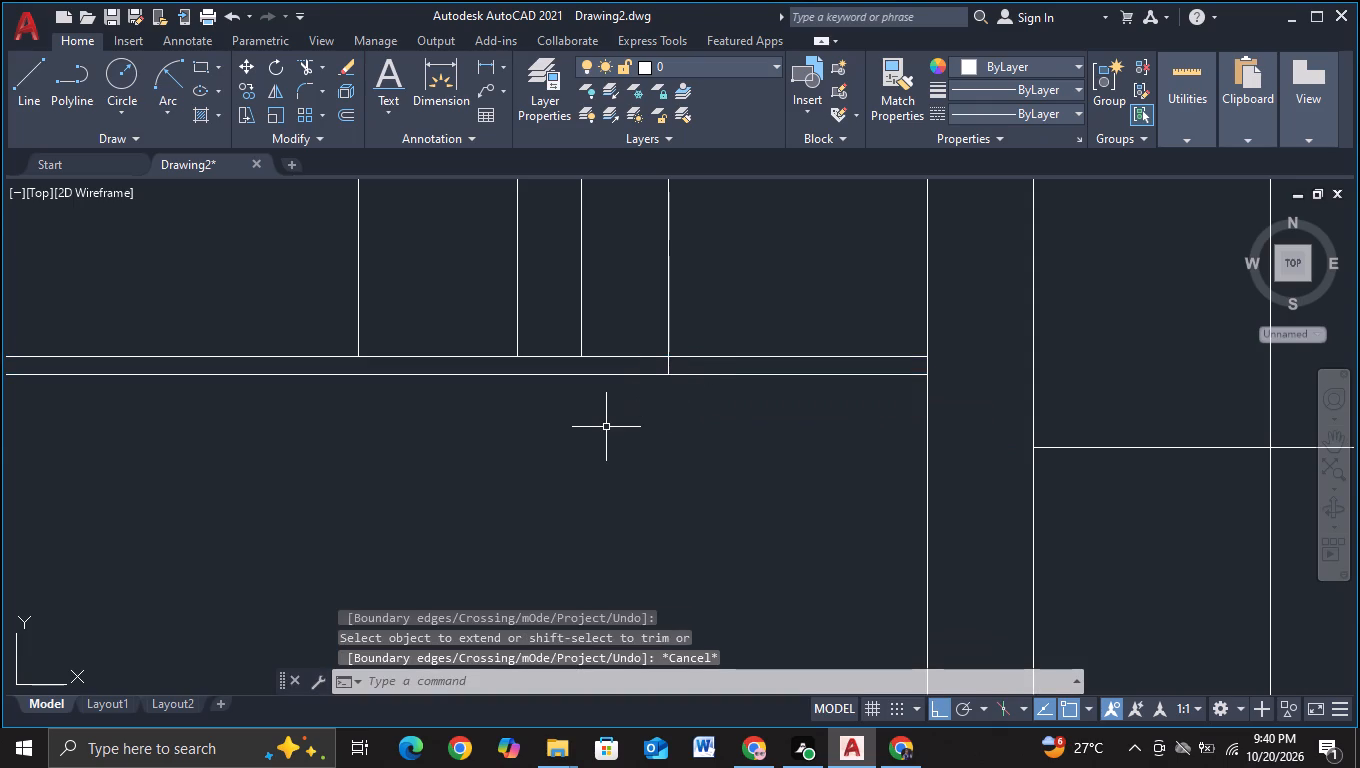
{"action": "key", "text": "Escape"}
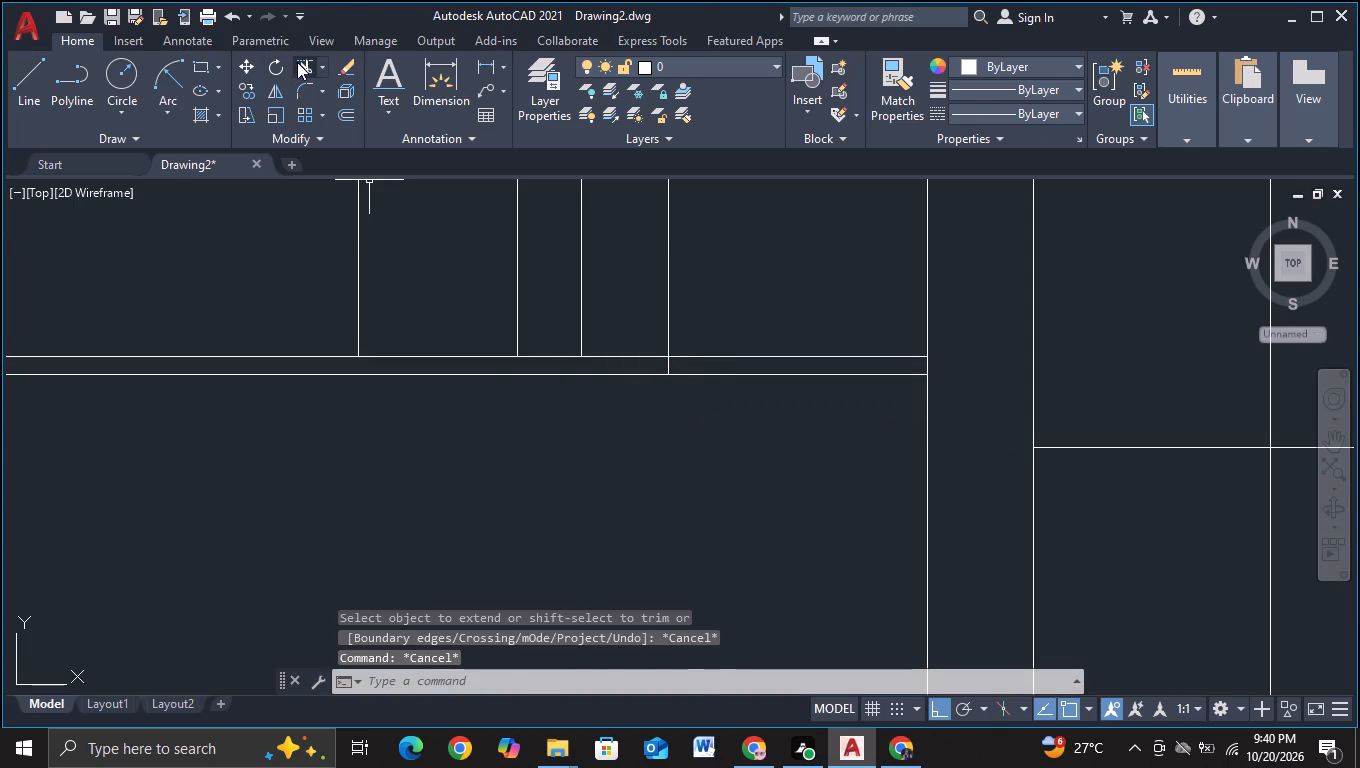
Trim both roof lines between the upright's tower-side leg and the glazed tower.
{"action": "left_click", "coordinate": [298, 62]}
{"action": "left_click_drag", "start_coordinate": [750, 303], "coordinate": [745, 432]}
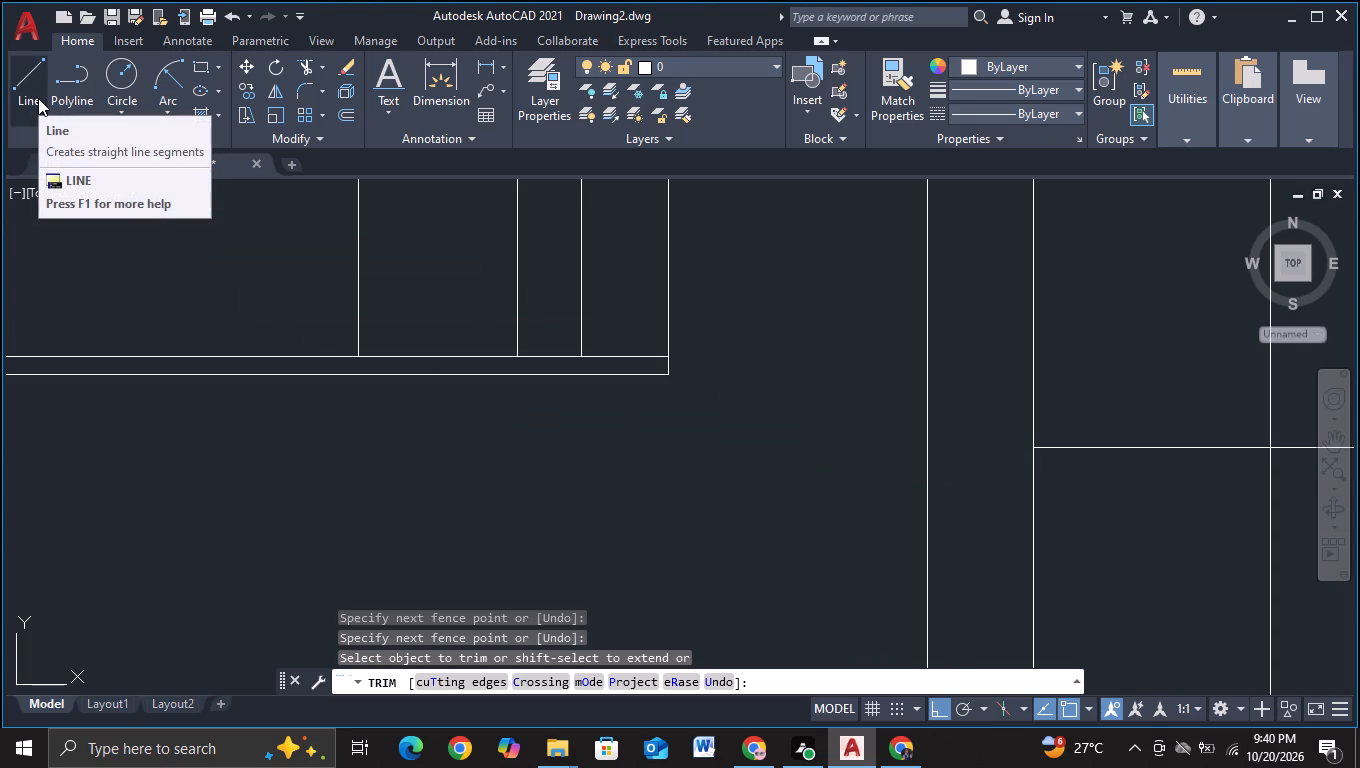
{"action": "key", "text": "Escape"}
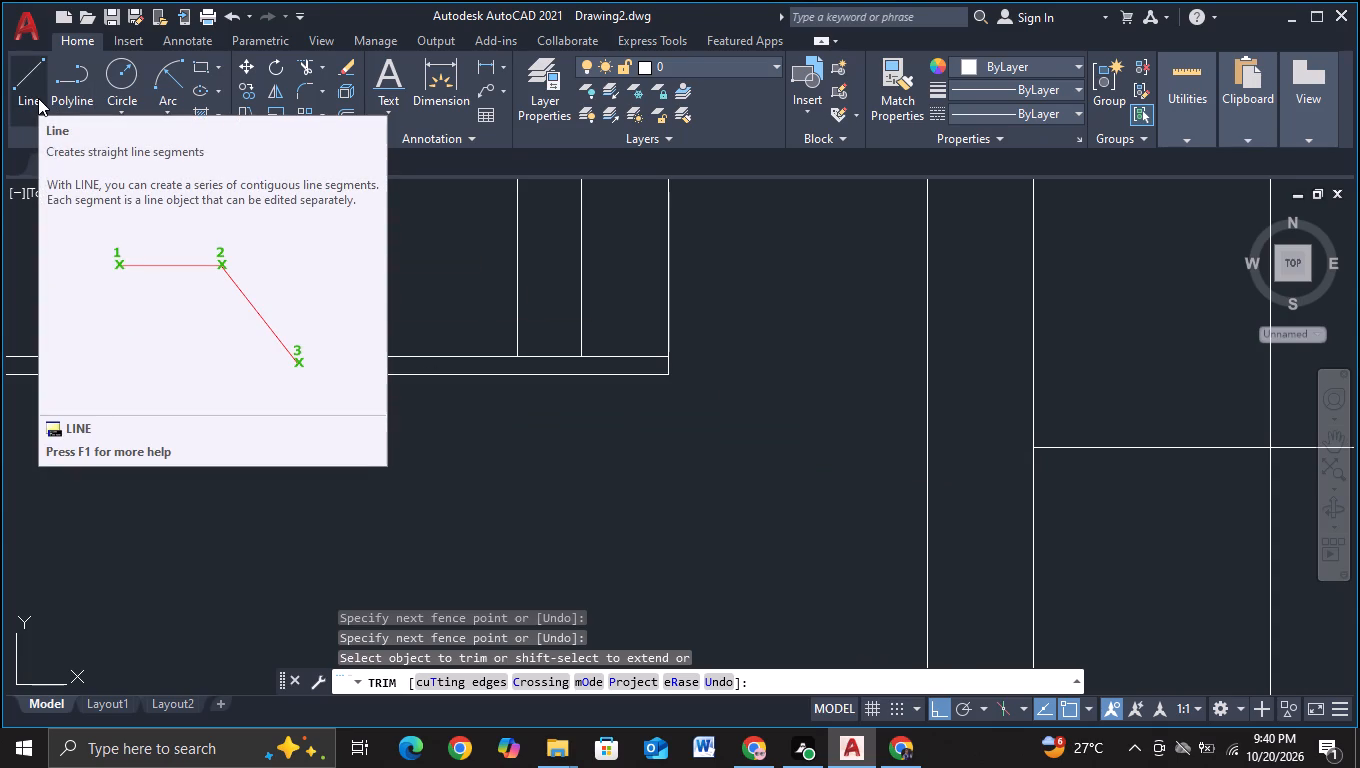
{"action": "key", "text": "Escape"}
{"action": "key", "text": "Escape"}
Heighten the narrow upright with lines going up from its frame-side top corner, across its width and back down to the other corner.
{"action": "scroll", "coordinate": [467, 386], "scroll_direction": "down", "scroll_amount": 2}
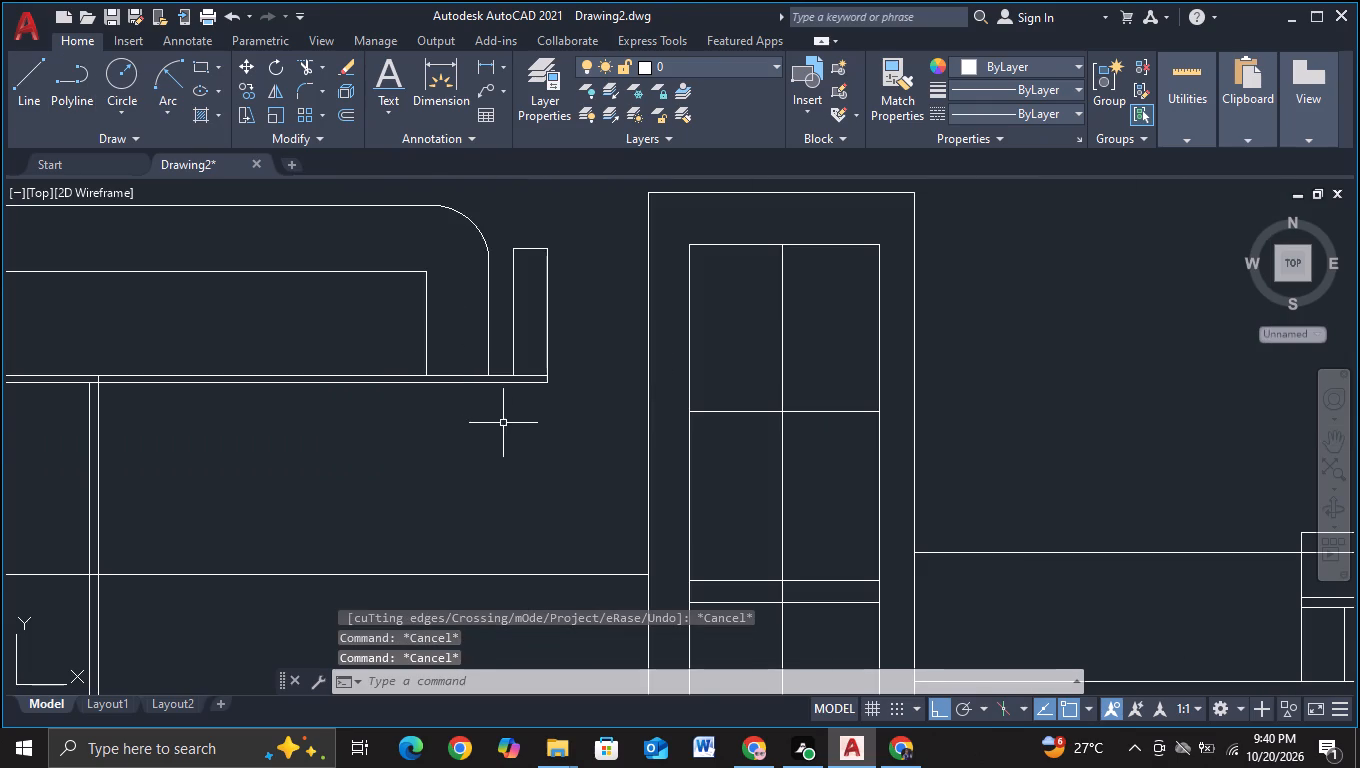
{"action": "middle_click_drag", "start_coordinate": [515, 424], "coordinate": [682, 378]}
{"action": "scroll", "coordinate": [682, 378], "scroll_direction": "down", "scroll_amount": 1}
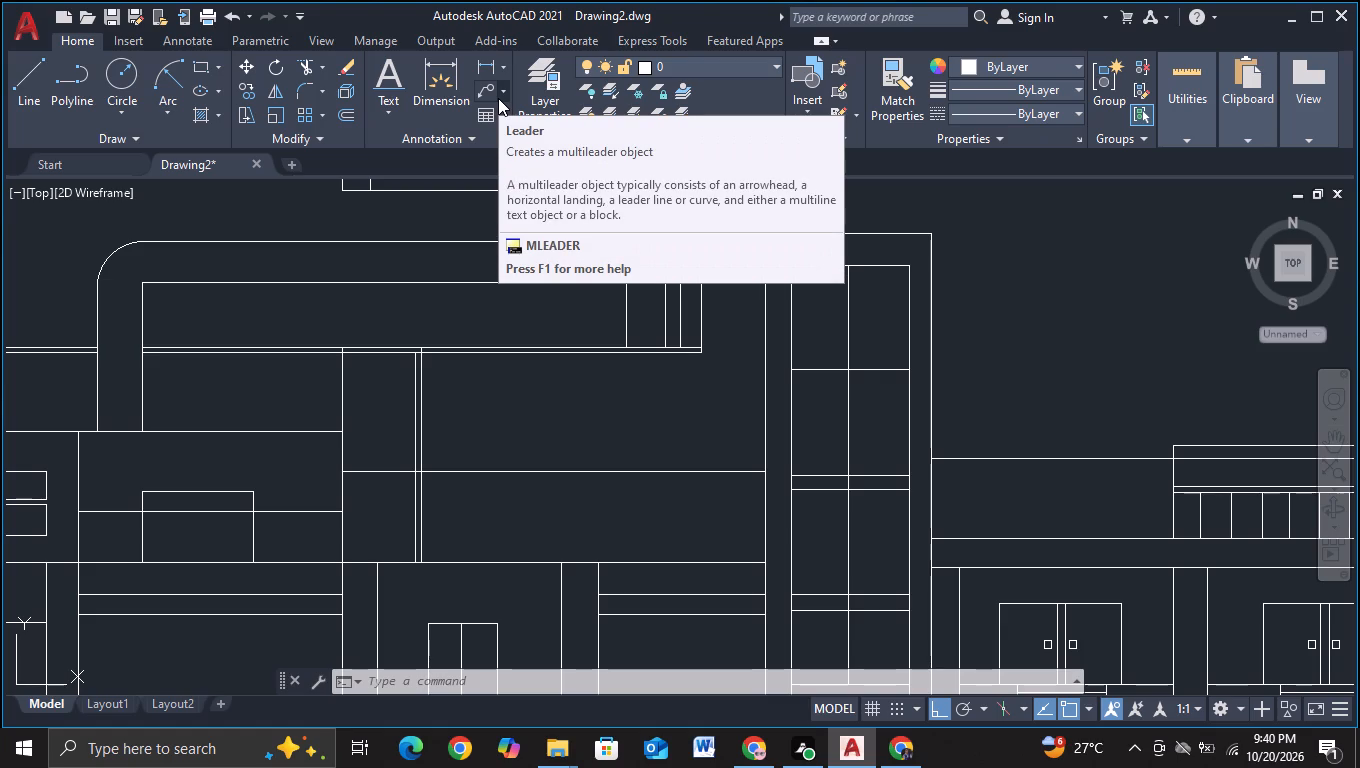
{"action": "left_click", "coordinate": [34, 77]}
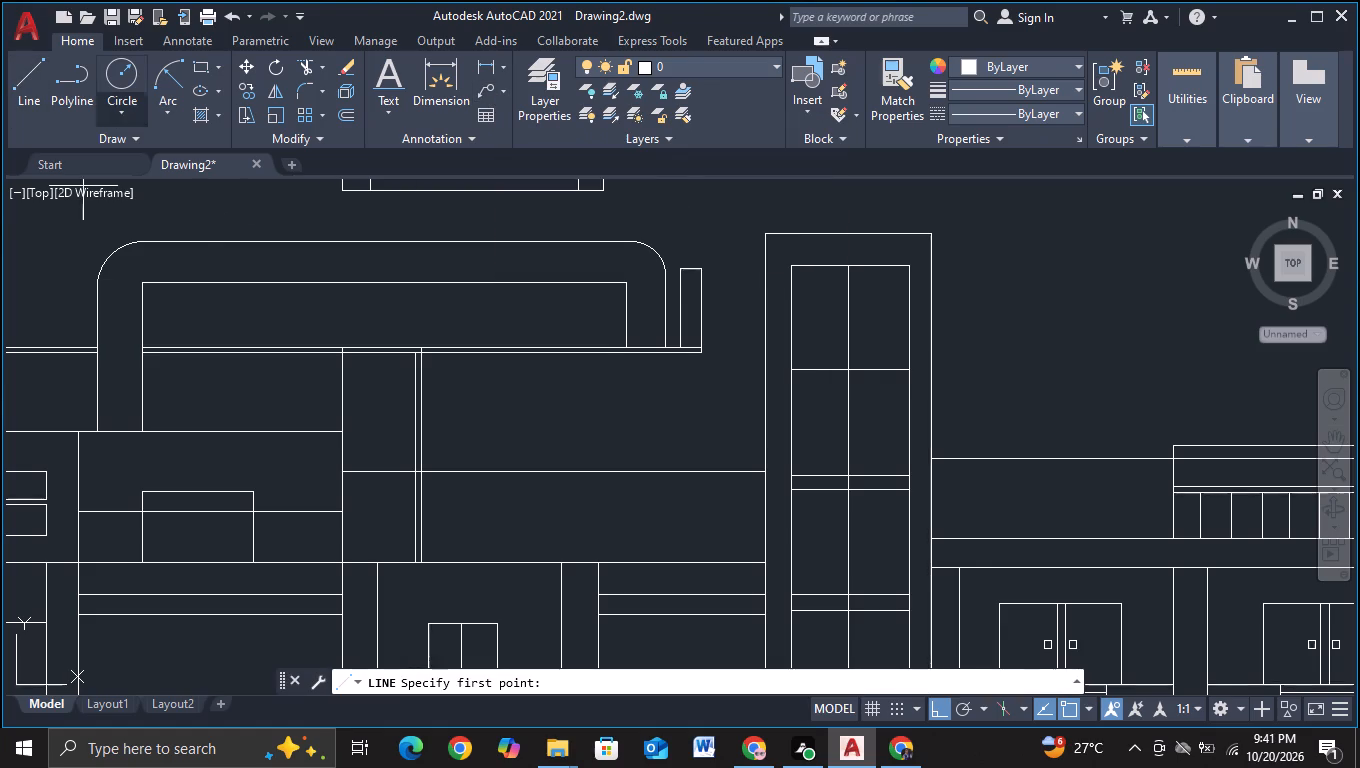
{"action": "scroll", "coordinate": [588, 349], "scroll_direction": "up", "scroll_amount": 1}
{"action": "middle_click_drag", "start_coordinate": [664, 303], "coordinate": [634, 404]}
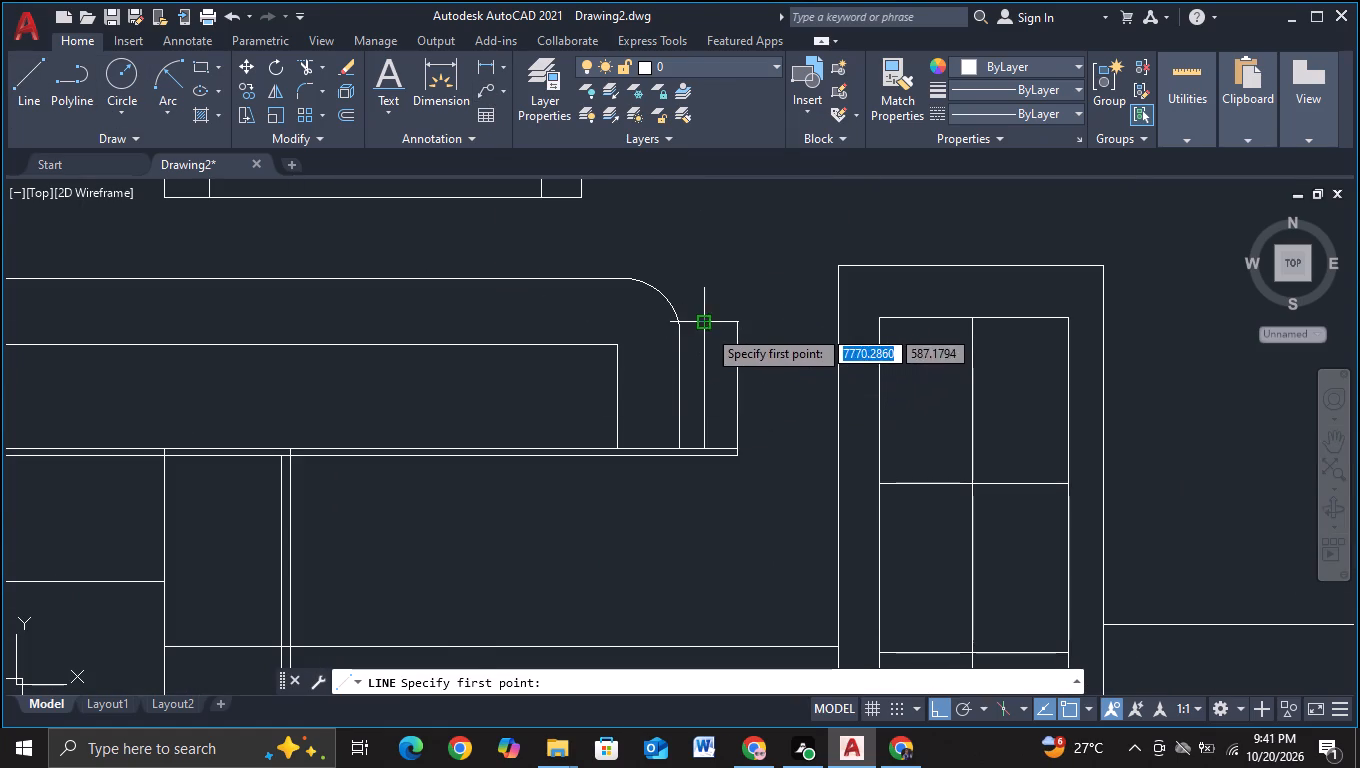
{"action": "left_click", "coordinate": [707, 328]}
{"action": "left_click", "coordinate": [710, 284]}
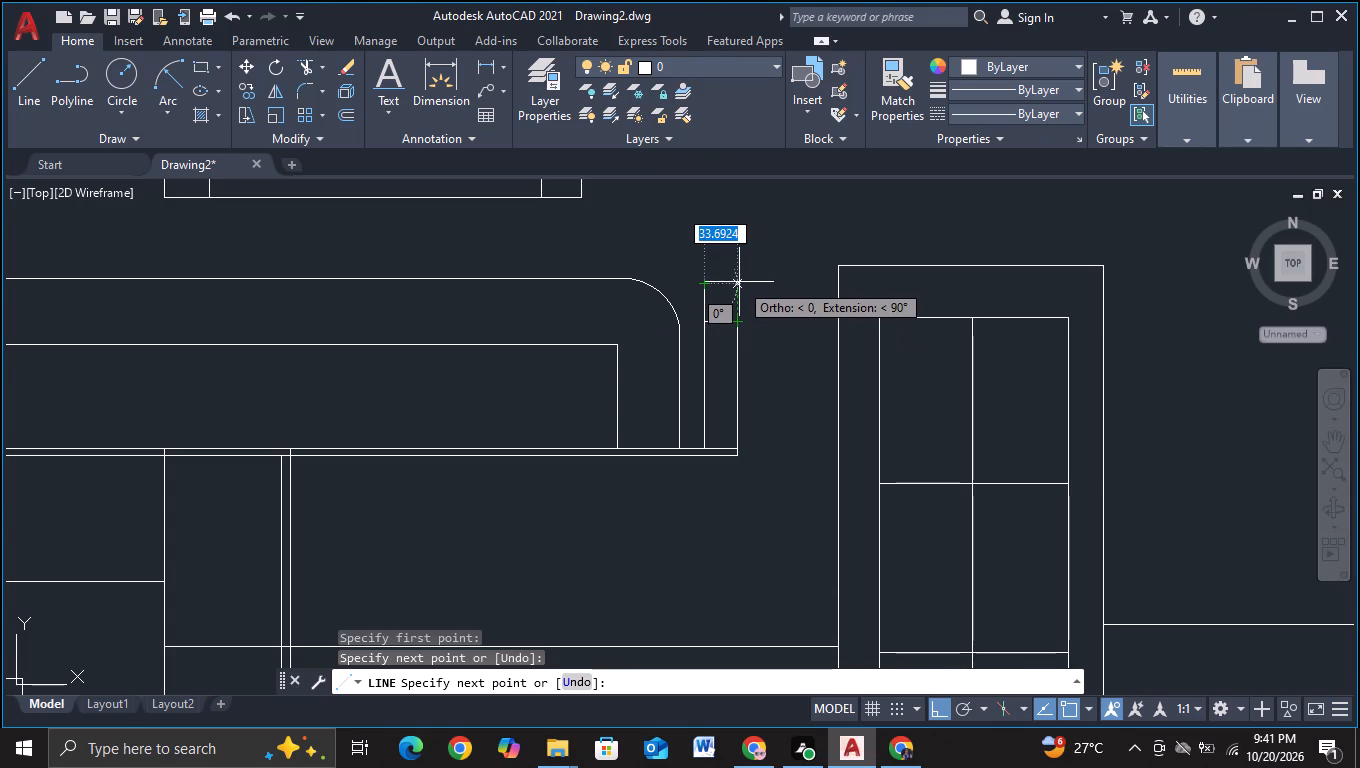
{"action": "left_click", "coordinate": [739, 283]}
{"action": "left_click", "coordinate": [738, 324]}
{"action": "key", "text": "Escape"}
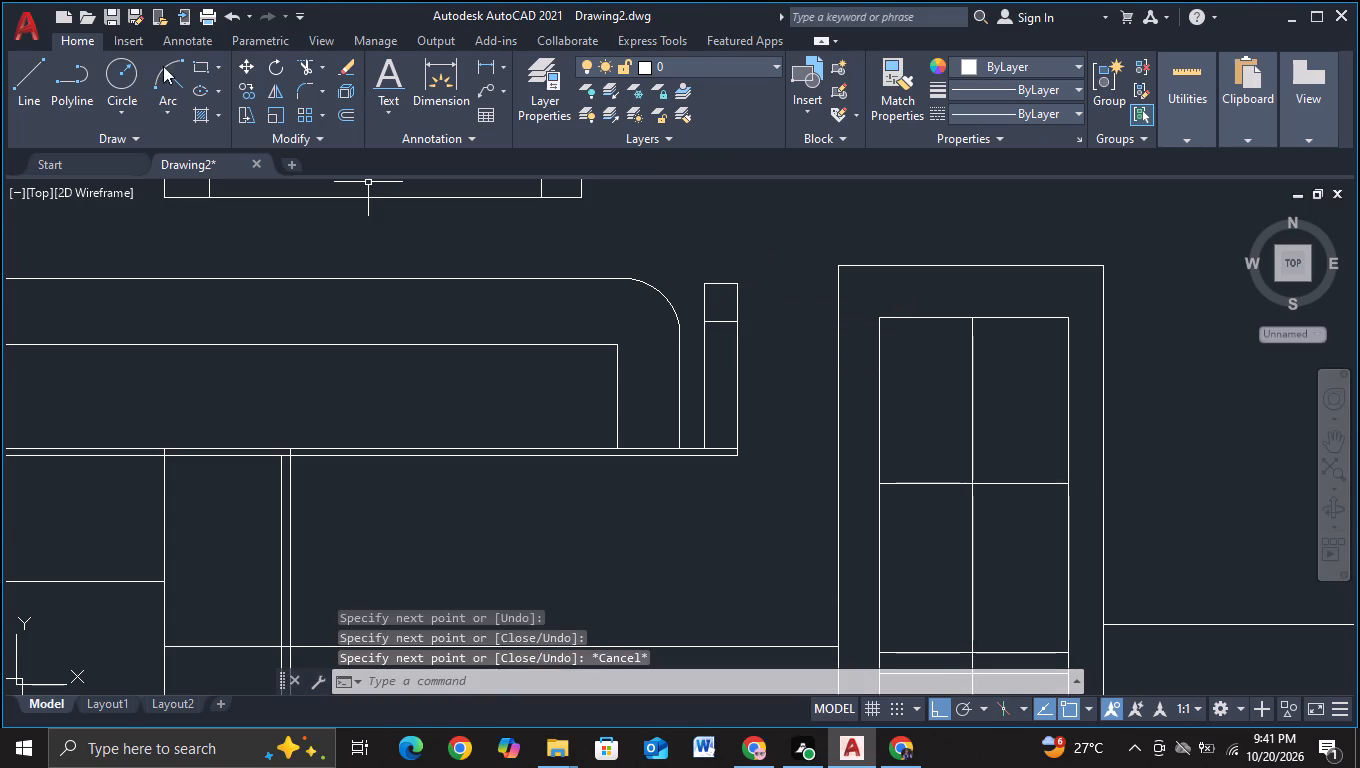
Trim the former top line inside the heightened upright.
{"action": "left_click", "coordinate": [304, 69]}
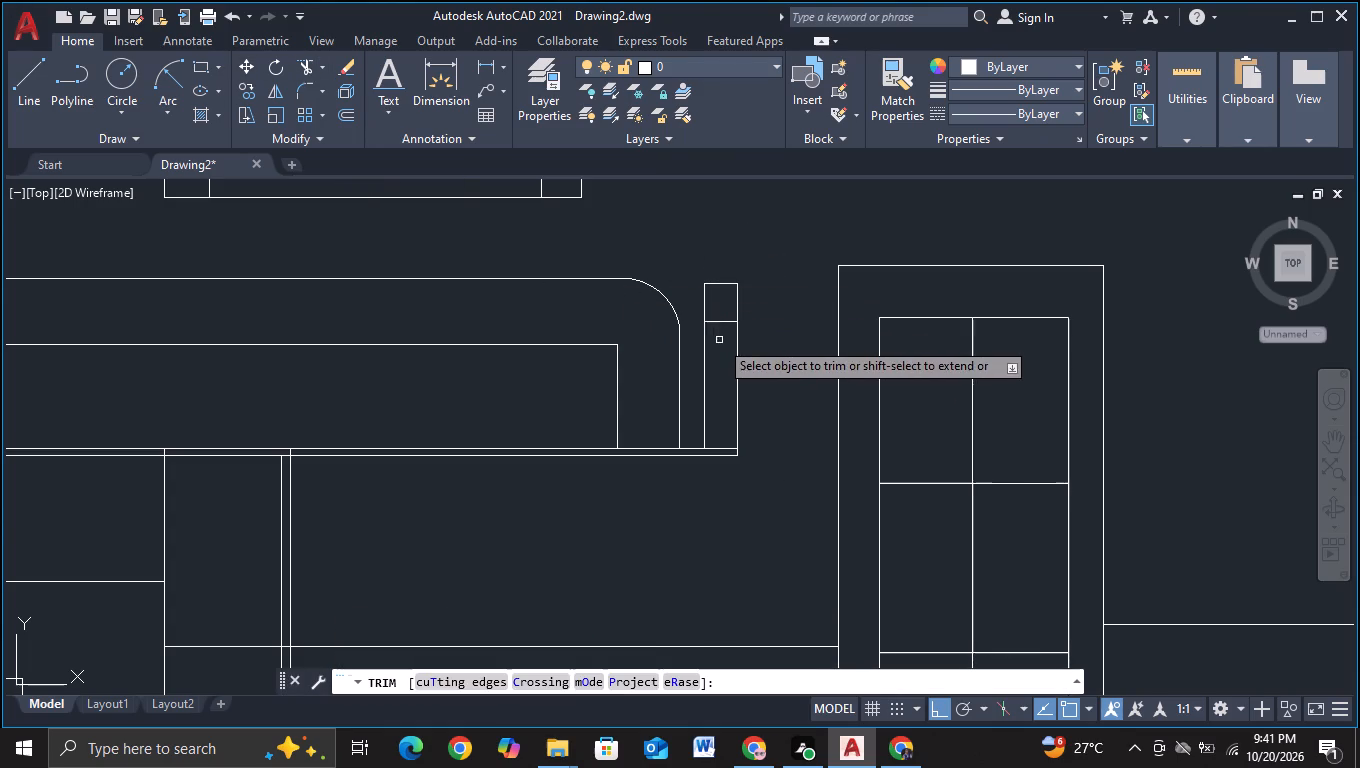
{"action": "left_click_drag", "start_coordinate": [719, 340], "coordinate": [713, 316]}
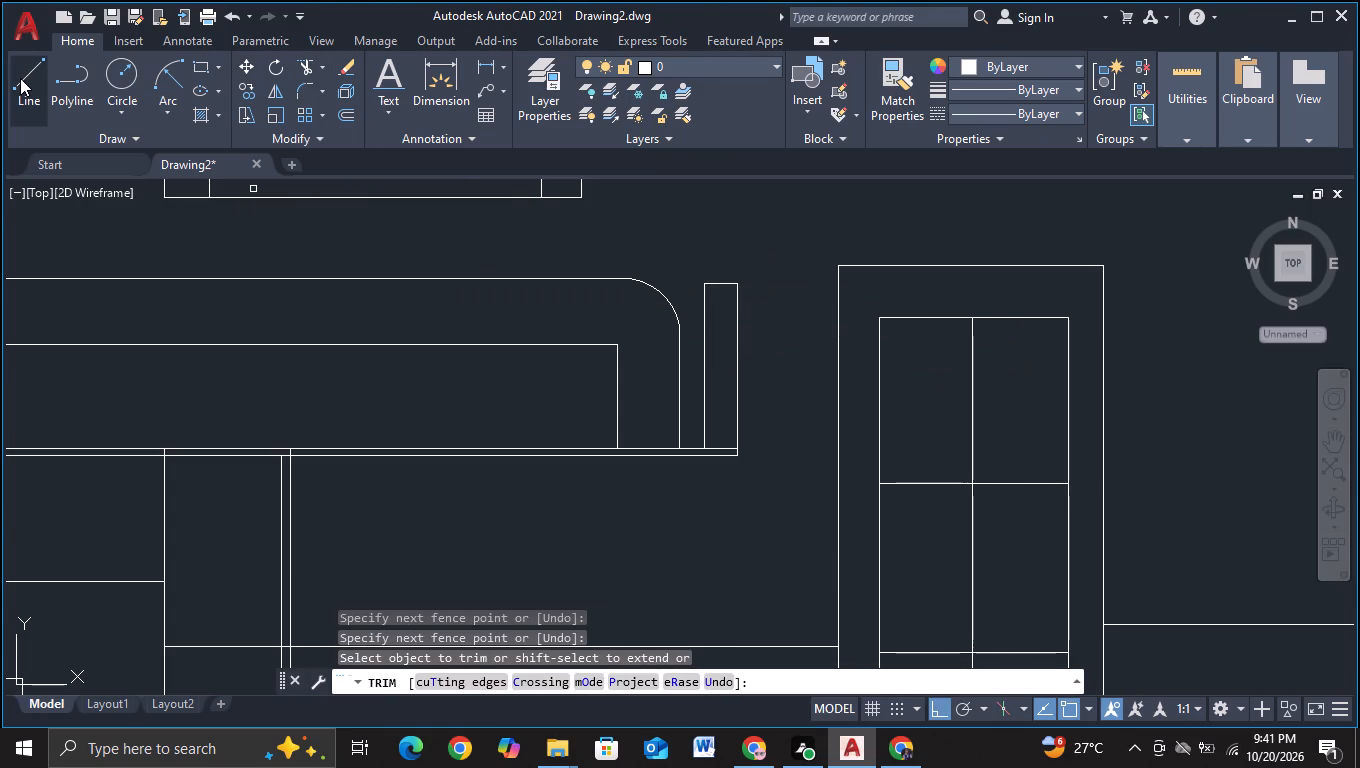
{"action": "key", "text": "Escape"}
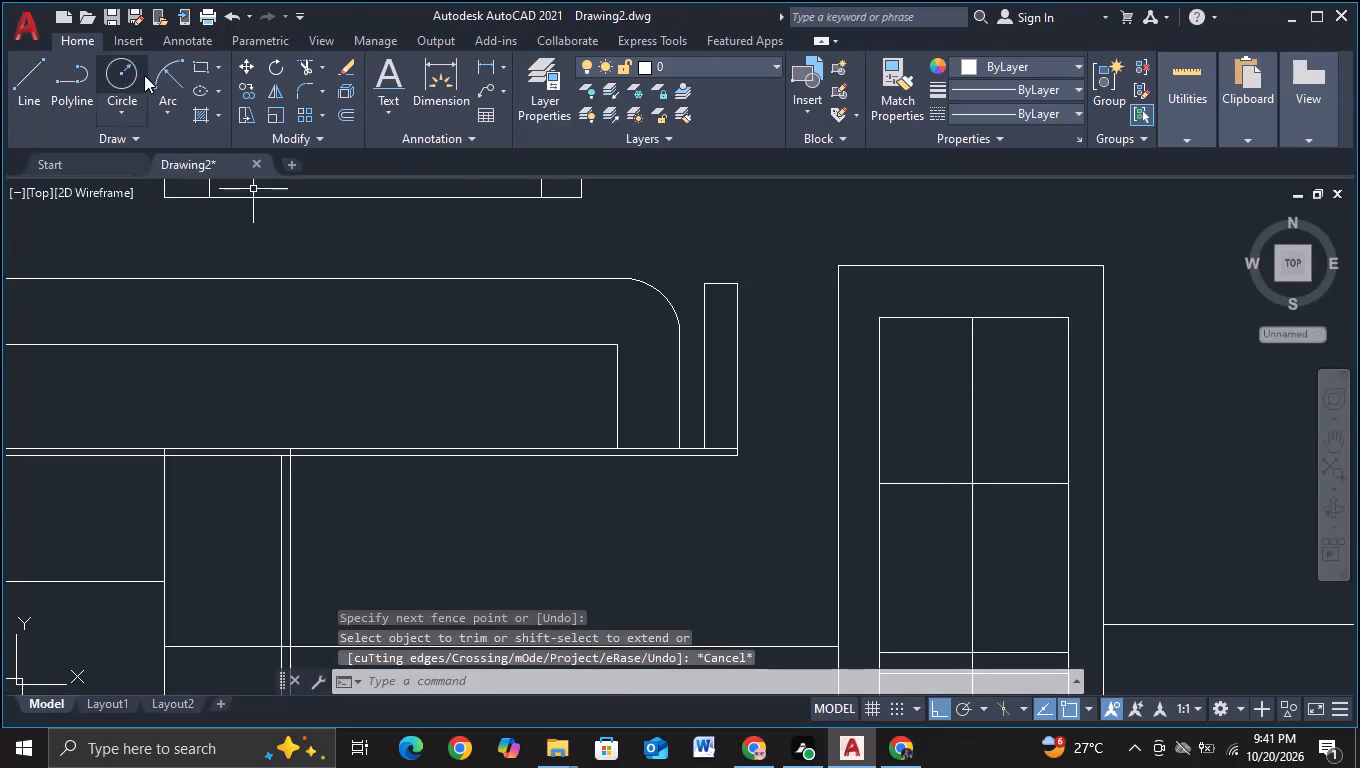
Draw a shallow upward arc between the two top corners of the narrow upright beside the rounded frame.
{"action": "left_click", "coordinate": [159, 78]}
{"action": "left_click", "coordinate": [741, 286]}
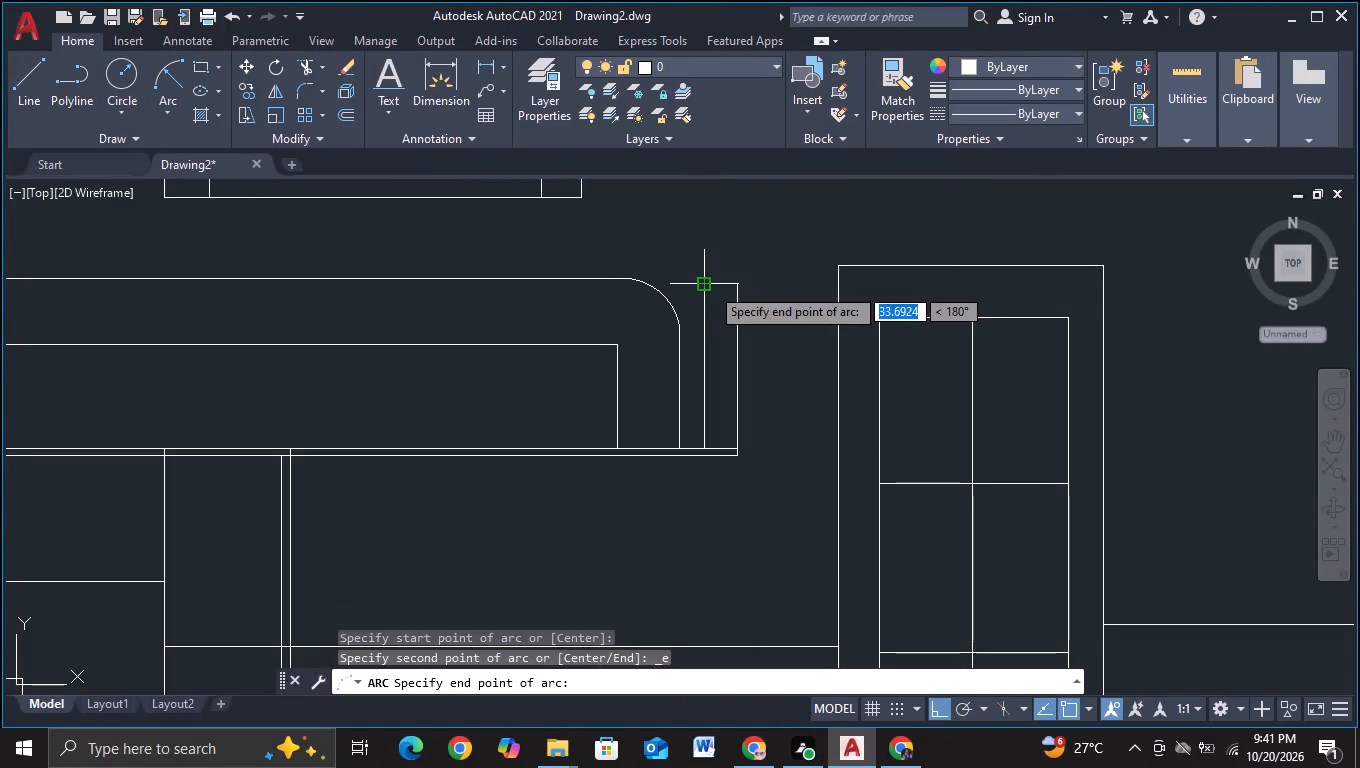
{"action": "left_click", "coordinate": [710, 286]}
{"action": "left_click", "coordinate": [728, 252]}
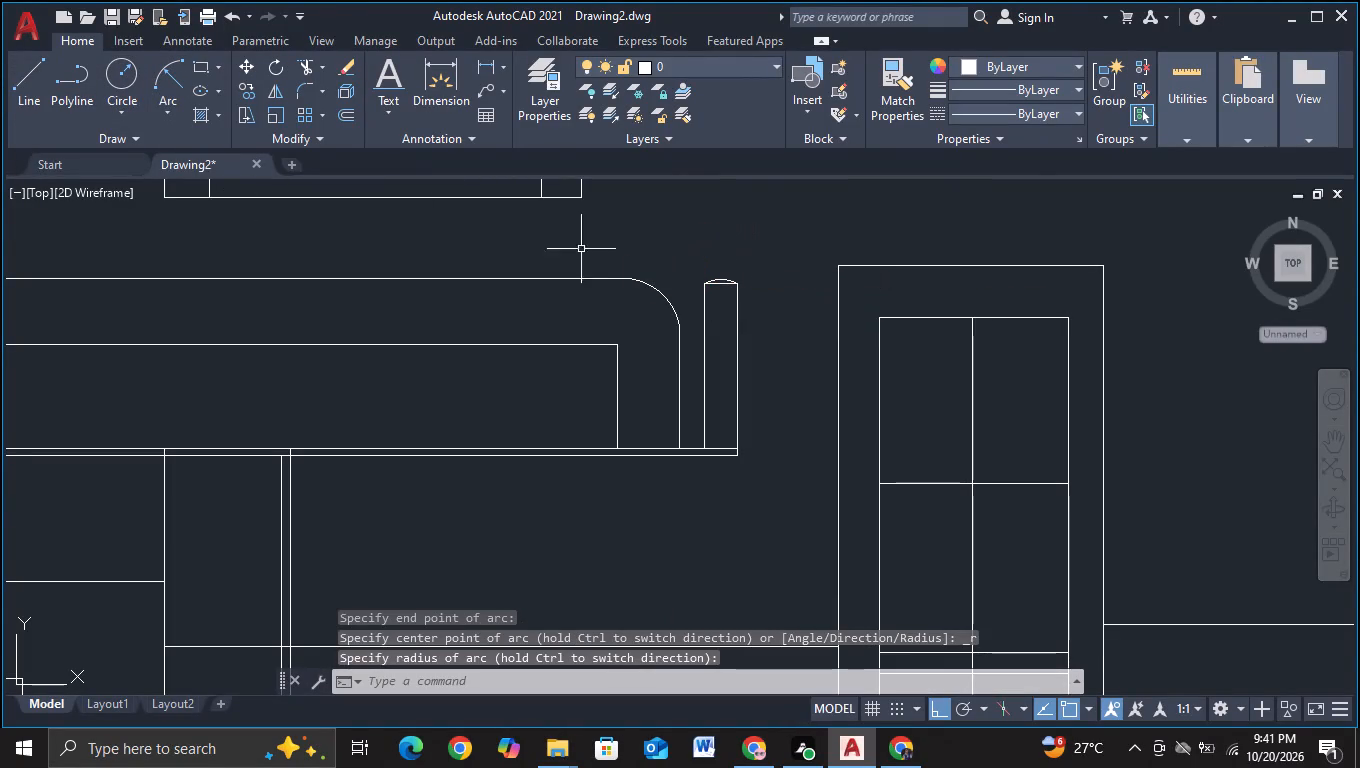
Trim away the narrow upright's straight top line beneath the arc.
{"action": "left_click", "coordinate": [296, 70]}
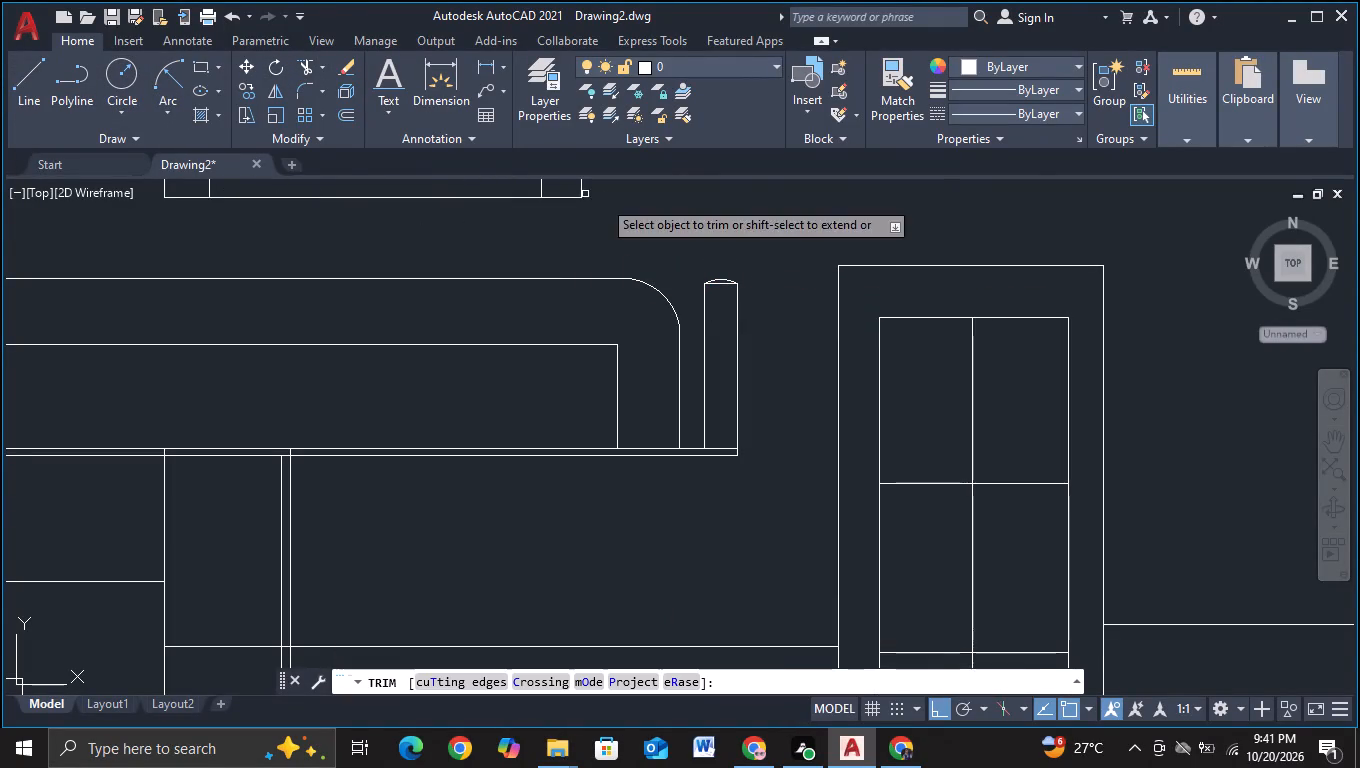
{"action": "scroll", "coordinate": [607, 200], "scroll_direction": "up", "scroll_amount": 2}
{"action": "left_click", "coordinate": [889, 415]}
{"action": "scroll", "coordinate": [911, 397], "scroll_direction": "down", "scroll_amount": 3}
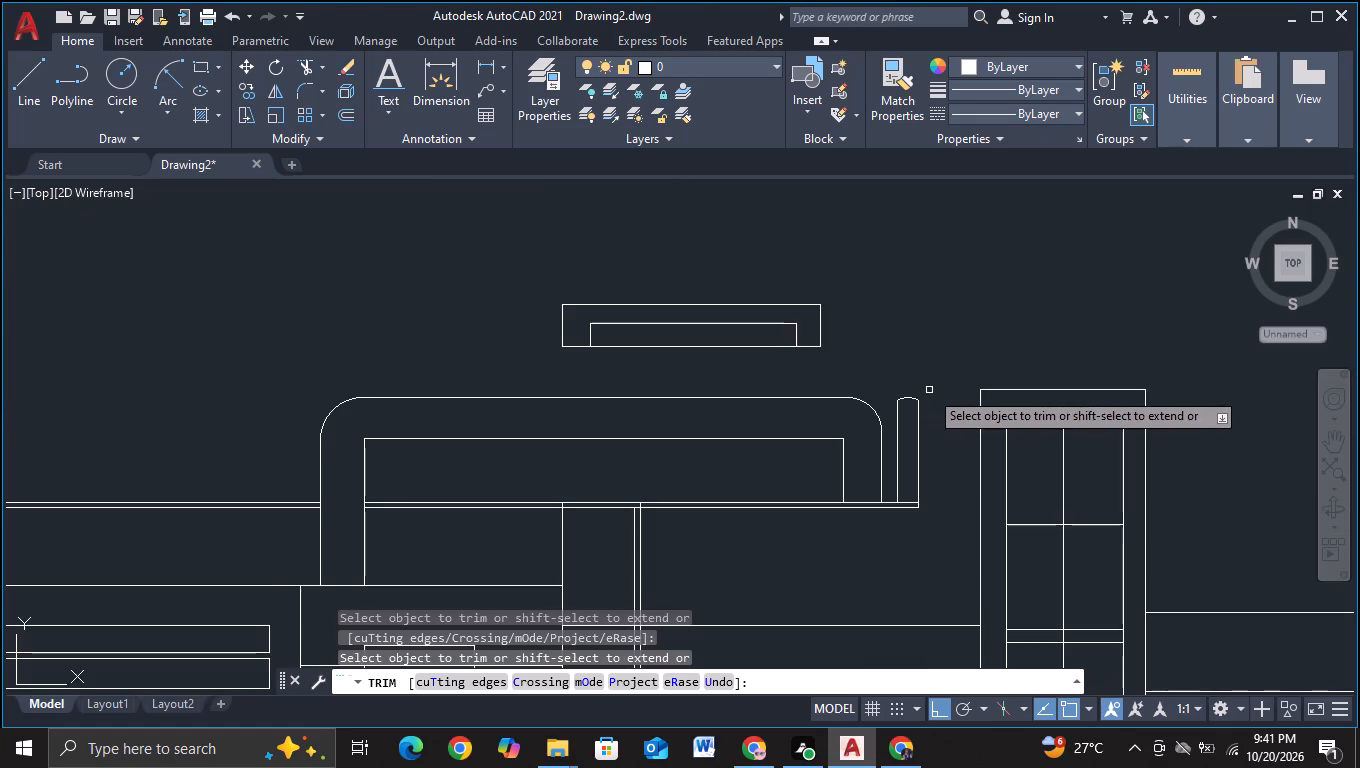
{"action": "middle_click_drag", "start_coordinate": [935, 379], "coordinate": [808, 253]}
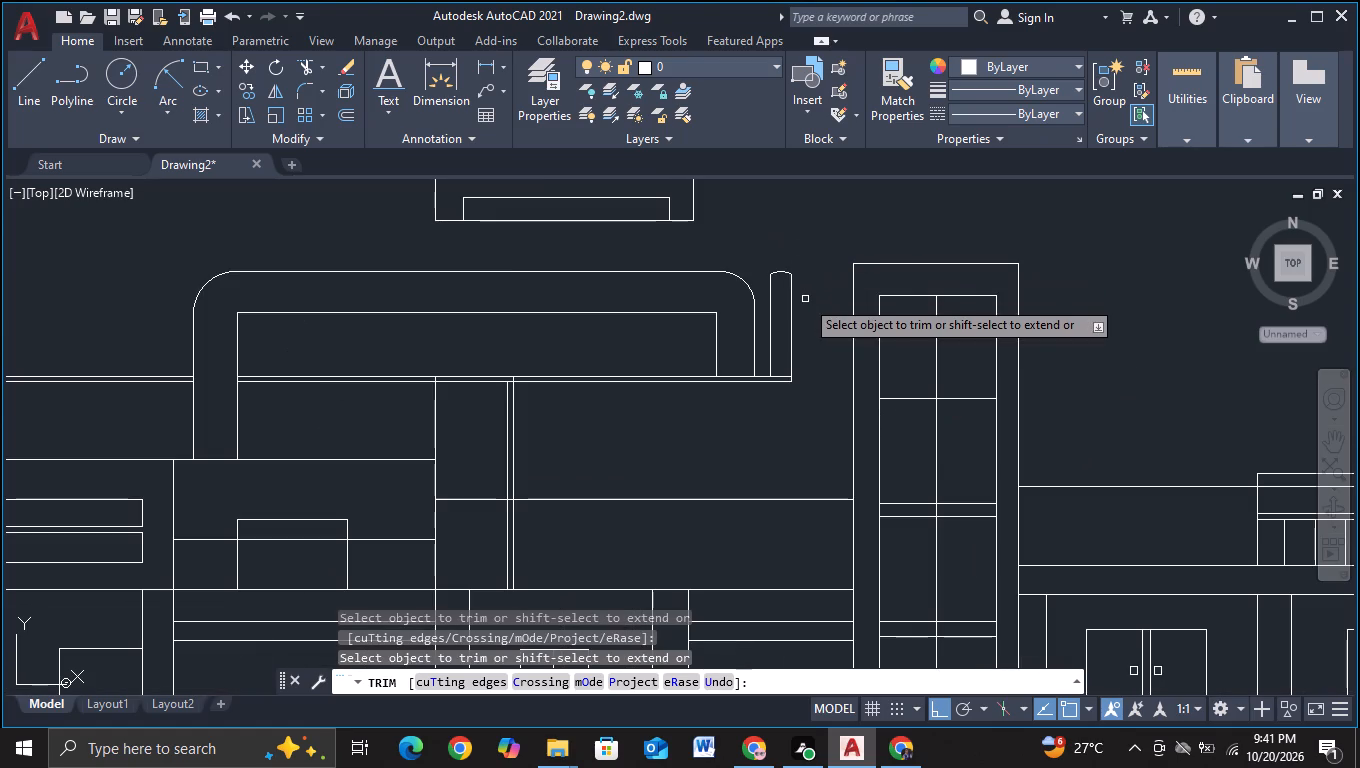
{"action": "key", "text": "Escape"}
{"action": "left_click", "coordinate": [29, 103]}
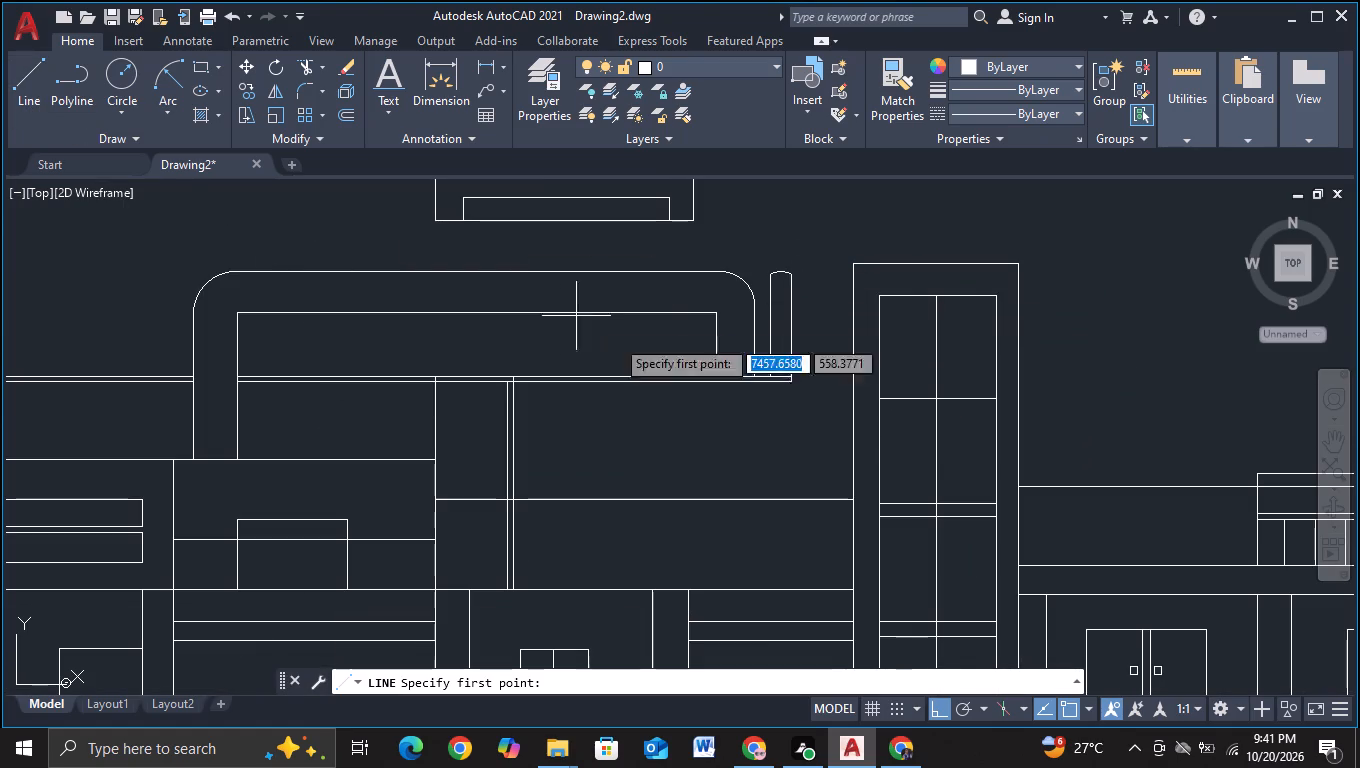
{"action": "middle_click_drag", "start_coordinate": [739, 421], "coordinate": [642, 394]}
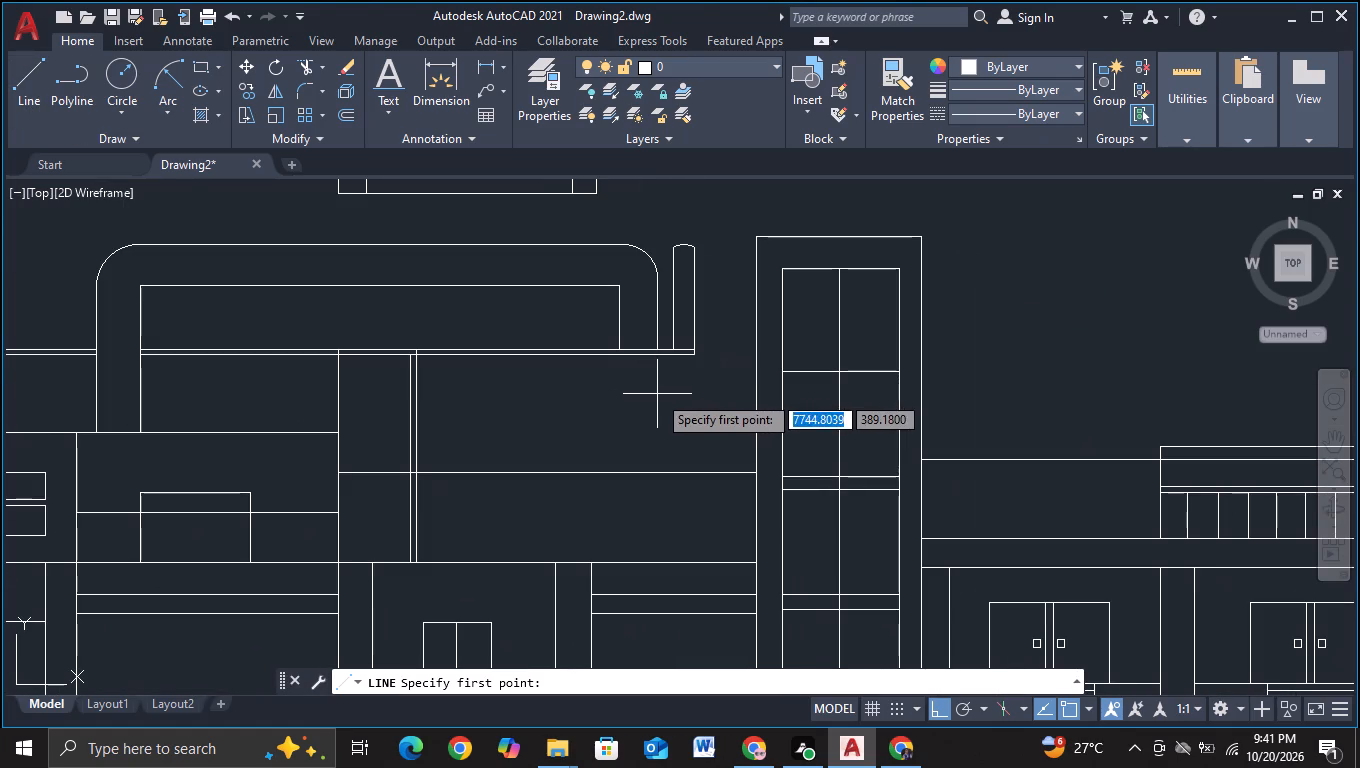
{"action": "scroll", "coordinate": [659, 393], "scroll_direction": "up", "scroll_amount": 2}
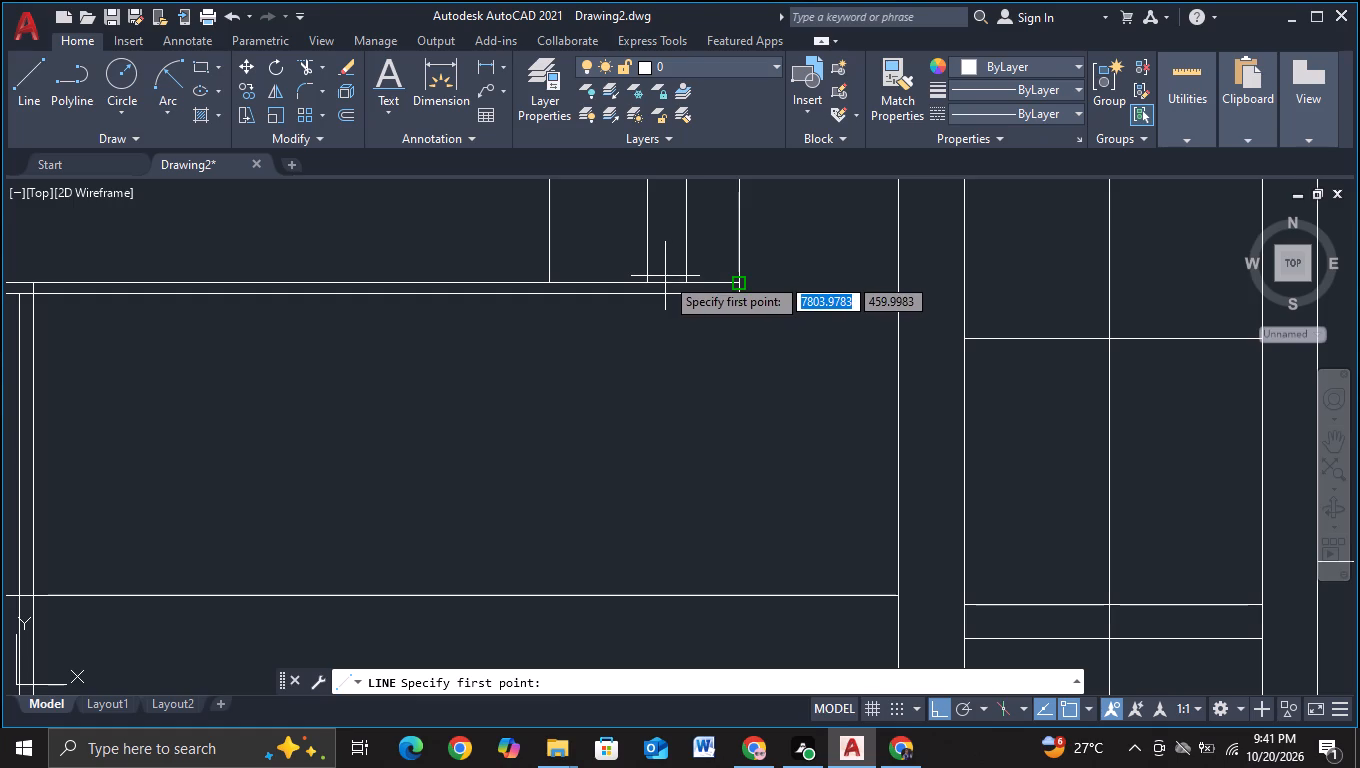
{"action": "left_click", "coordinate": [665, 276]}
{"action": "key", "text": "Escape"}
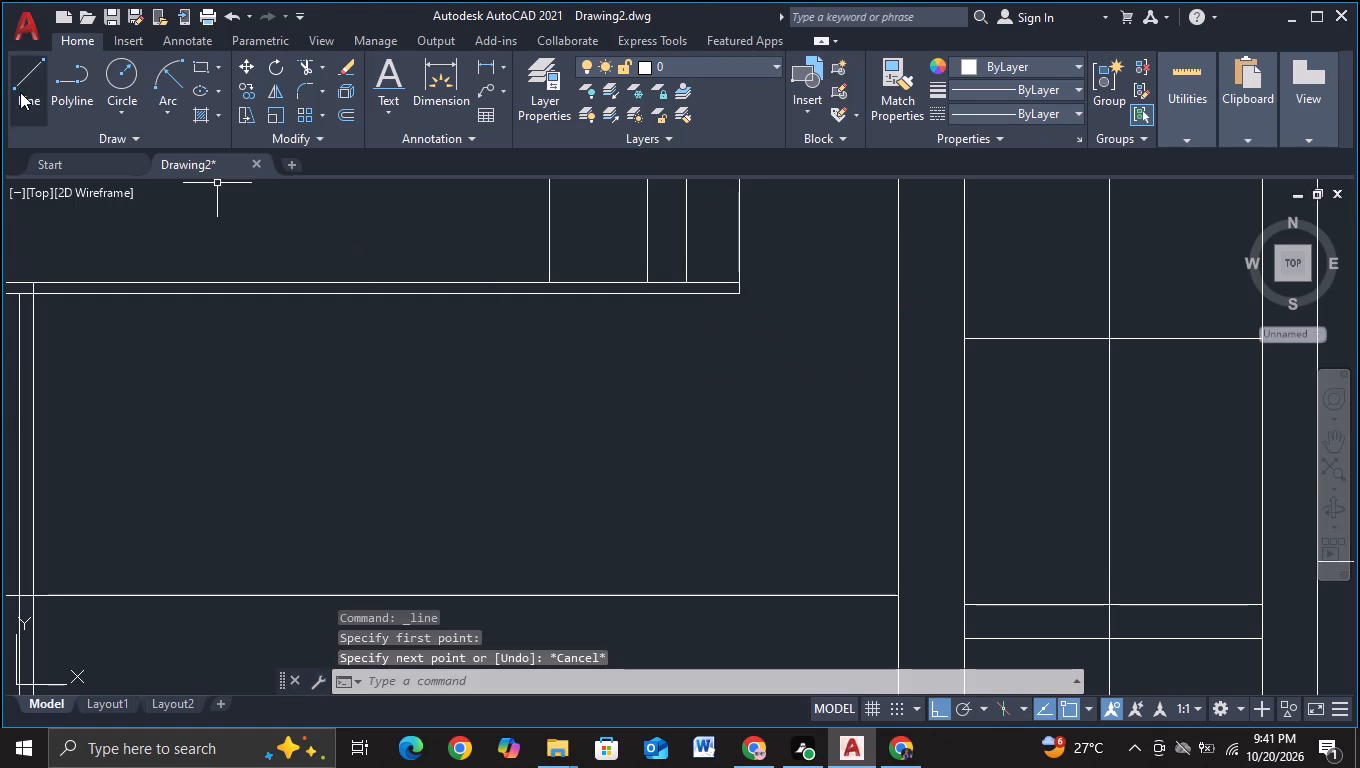
Draw a three-sided box outline about 70 wide below the narrow upright, running down across the roof lines, toward the tower and back up about 113.
{"action": "left_click", "coordinate": [20, 92]}
{"action": "scroll", "coordinate": [742, 331], "scroll_direction": "up", "scroll_amount": 2}
{"action": "middle_click_drag", "start_coordinate": [637, 330], "coordinate": [606, 396]}
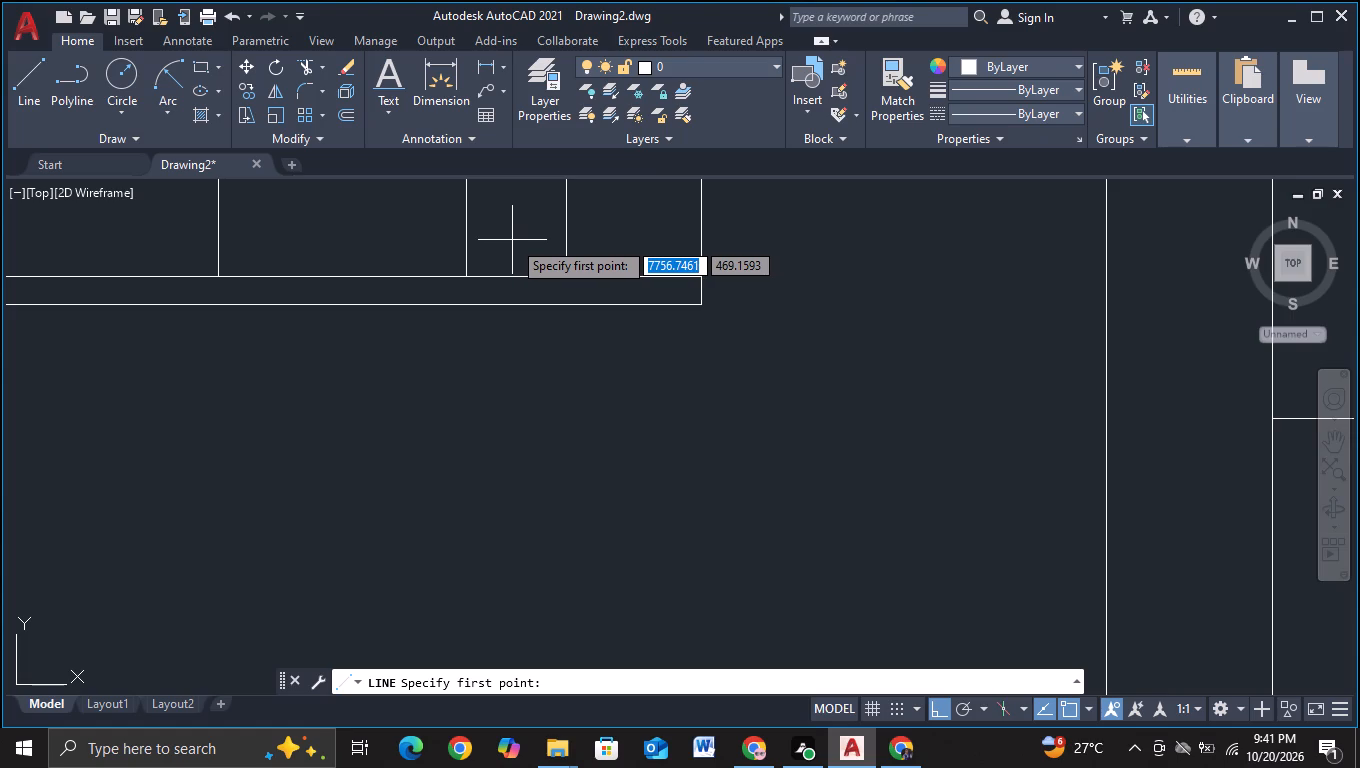
{"action": "left_click", "coordinate": [512, 240]}
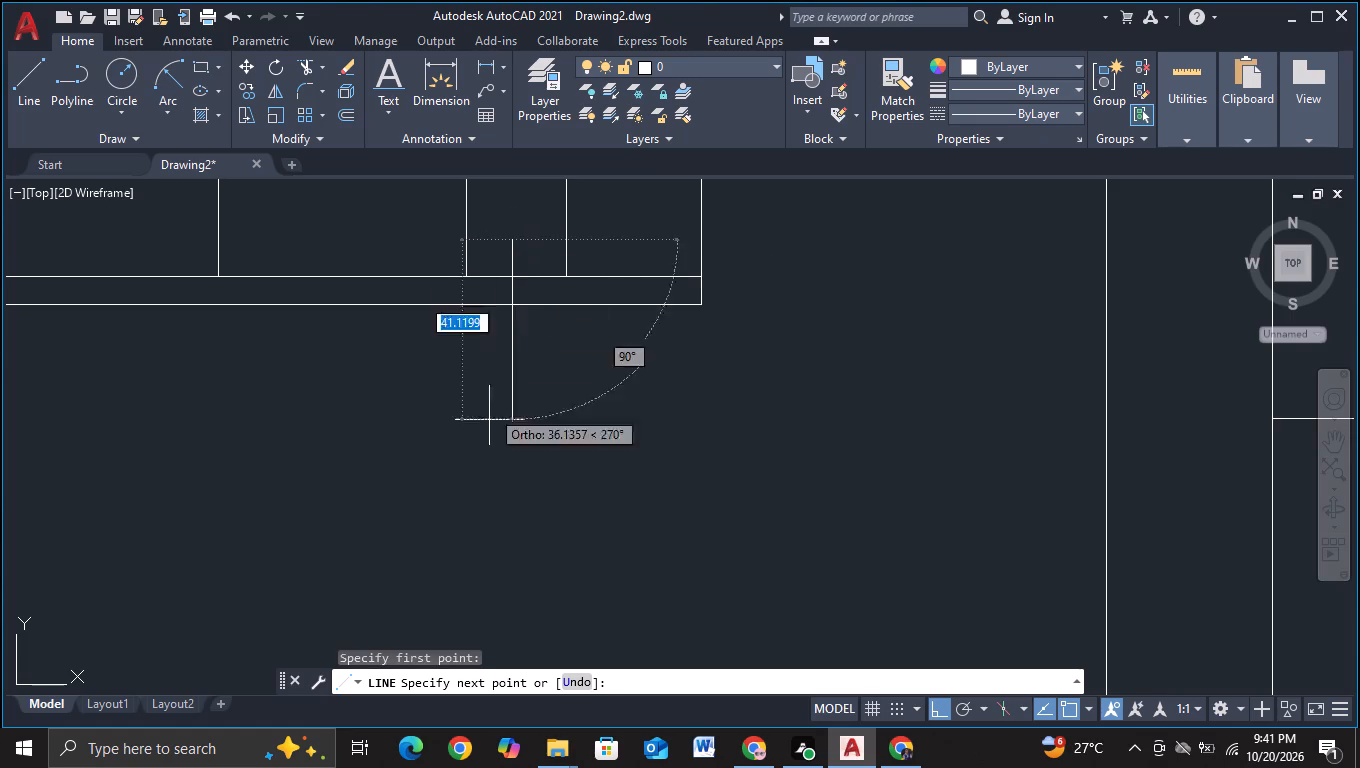
{"action": "scroll", "coordinate": [491, 489], "scroll_direction": "down", "scroll_amount": 1}
{"action": "middle_click_drag", "start_coordinate": [491, 489], "coordinate": [500, 401]}
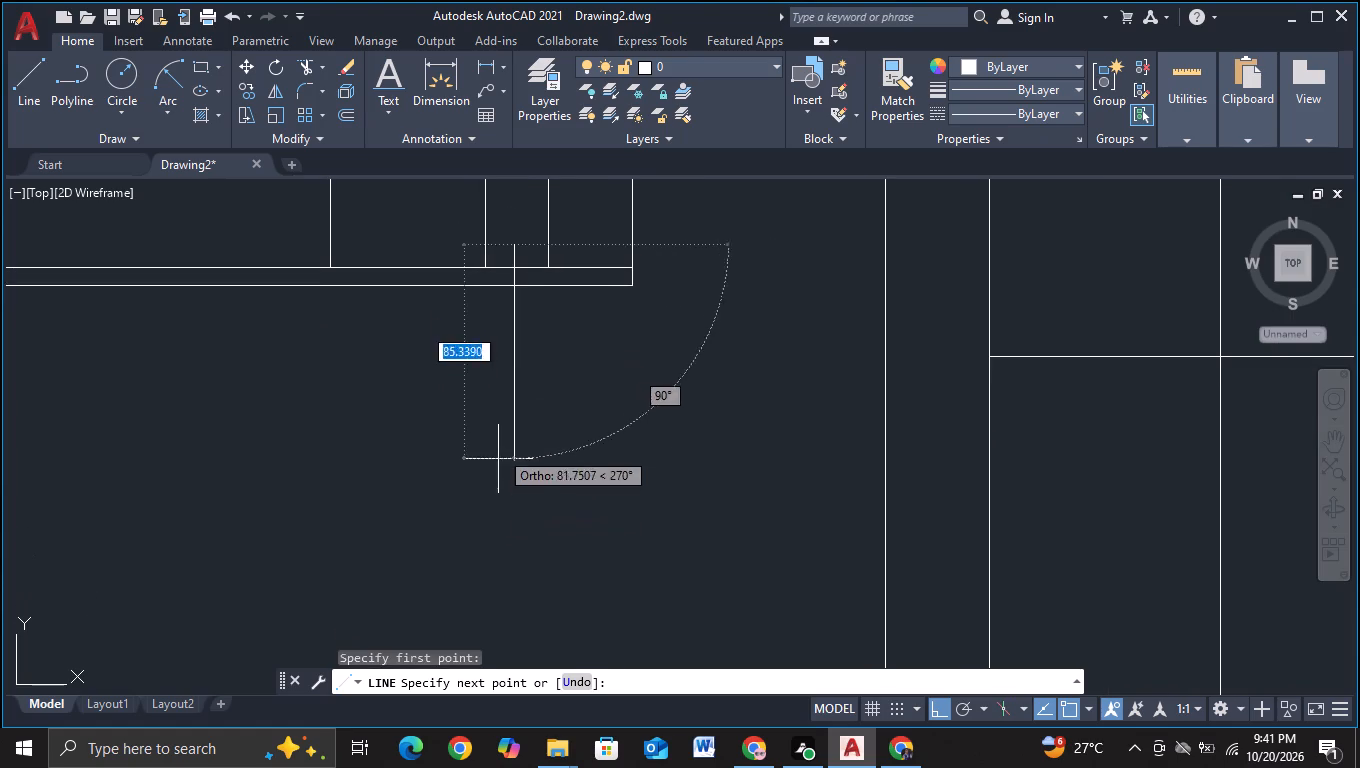
{"action": "scroll", "coordinate": [480, 540], "scroll_direction": "down", "scroll_amount": 1}
{"action": "middle_click_drag", "start_coordinate": [480, 540], "coordinate": [540, 434]}
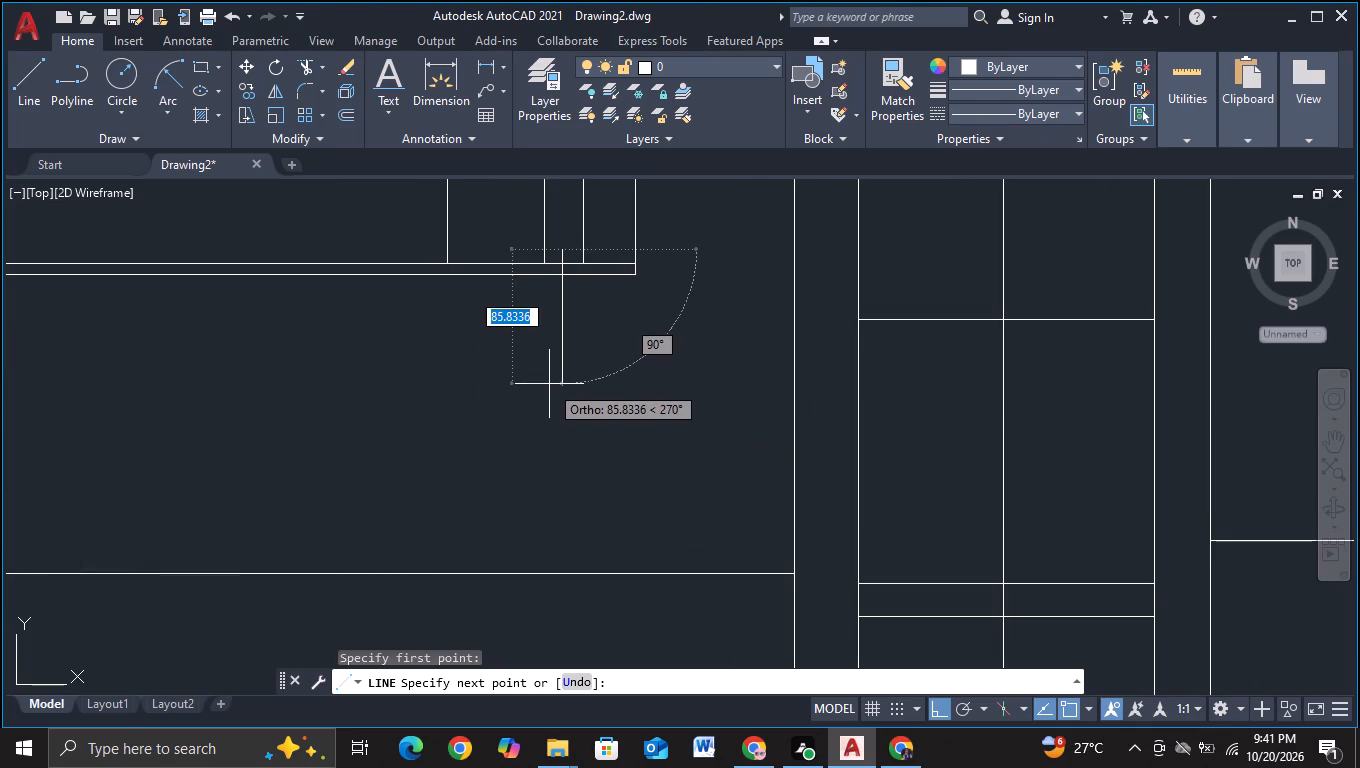
{"action": "left_click", "coordinate": [541, 431]}
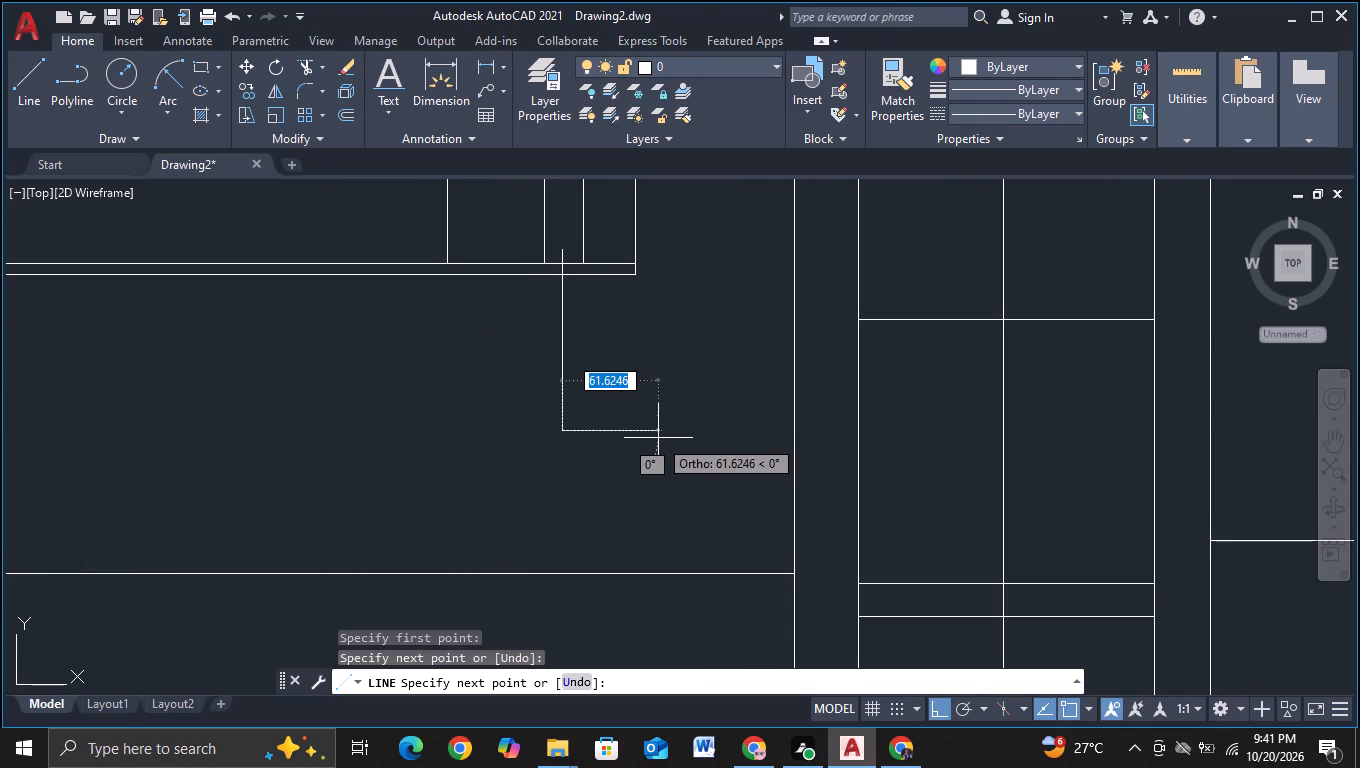
{"action": "left_click", "coordinate": [658, 438]}
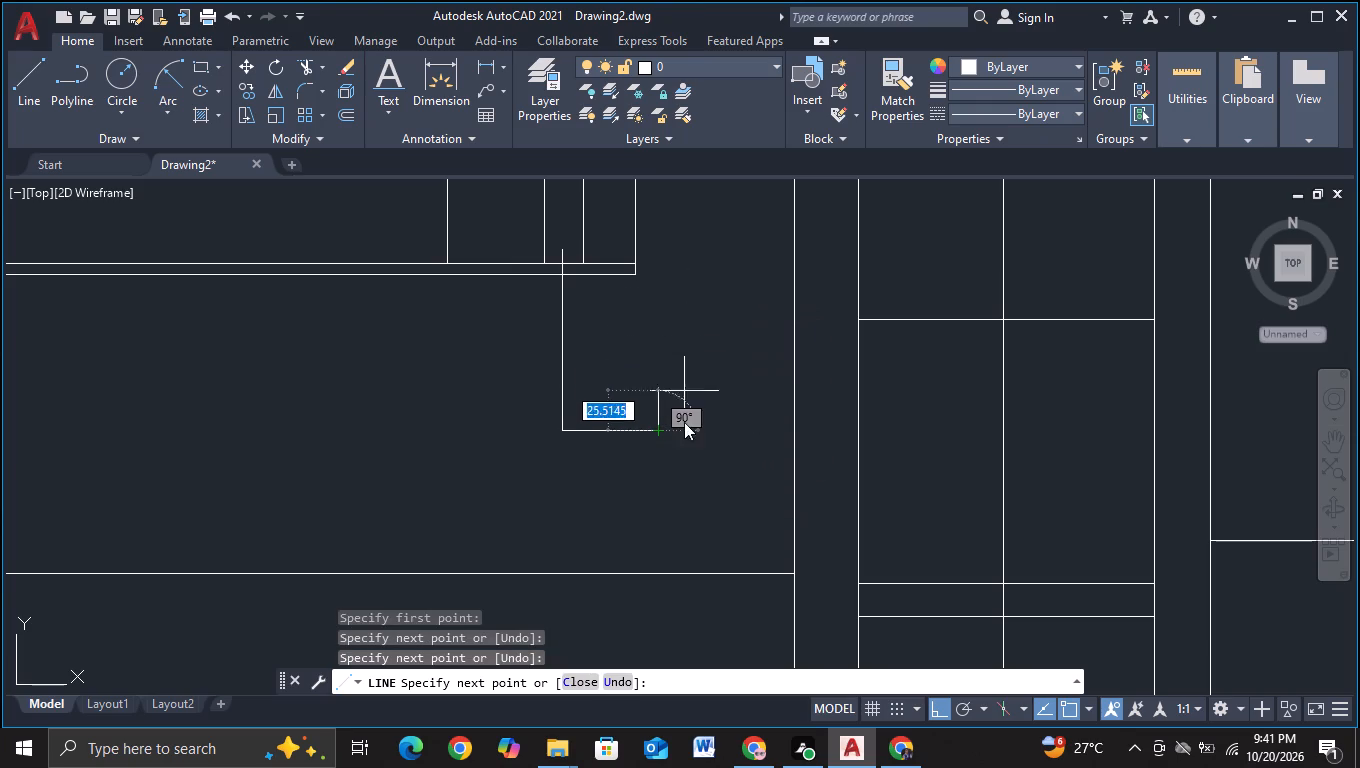
{"action": "scroll", "coordinate": [681, 441], "scroll_direction": "up", "scroll_amount": 2}
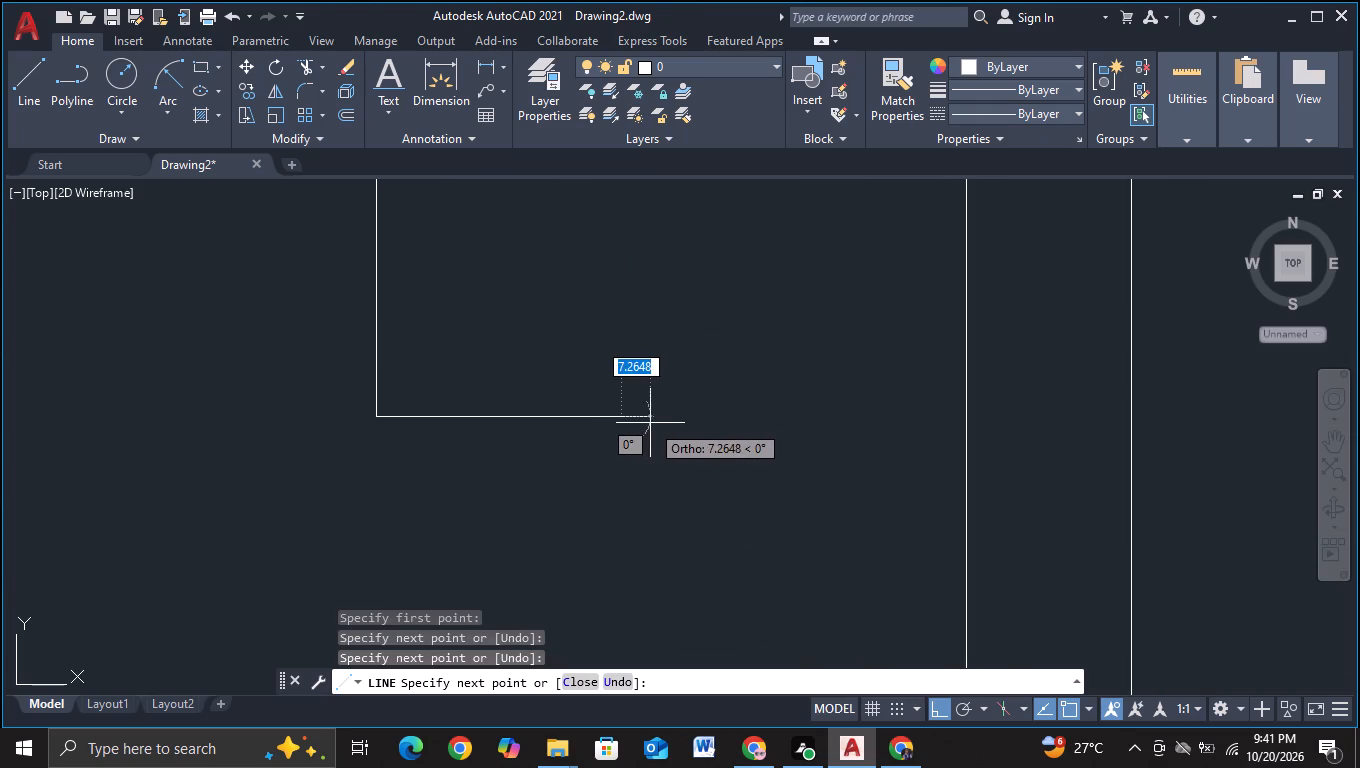
{"action": "left_click", "coordinate": [655, 423]}
{"action": "middle_click_drag", "start_coordinate": [672, 360], "coordinate": [677, 619]}
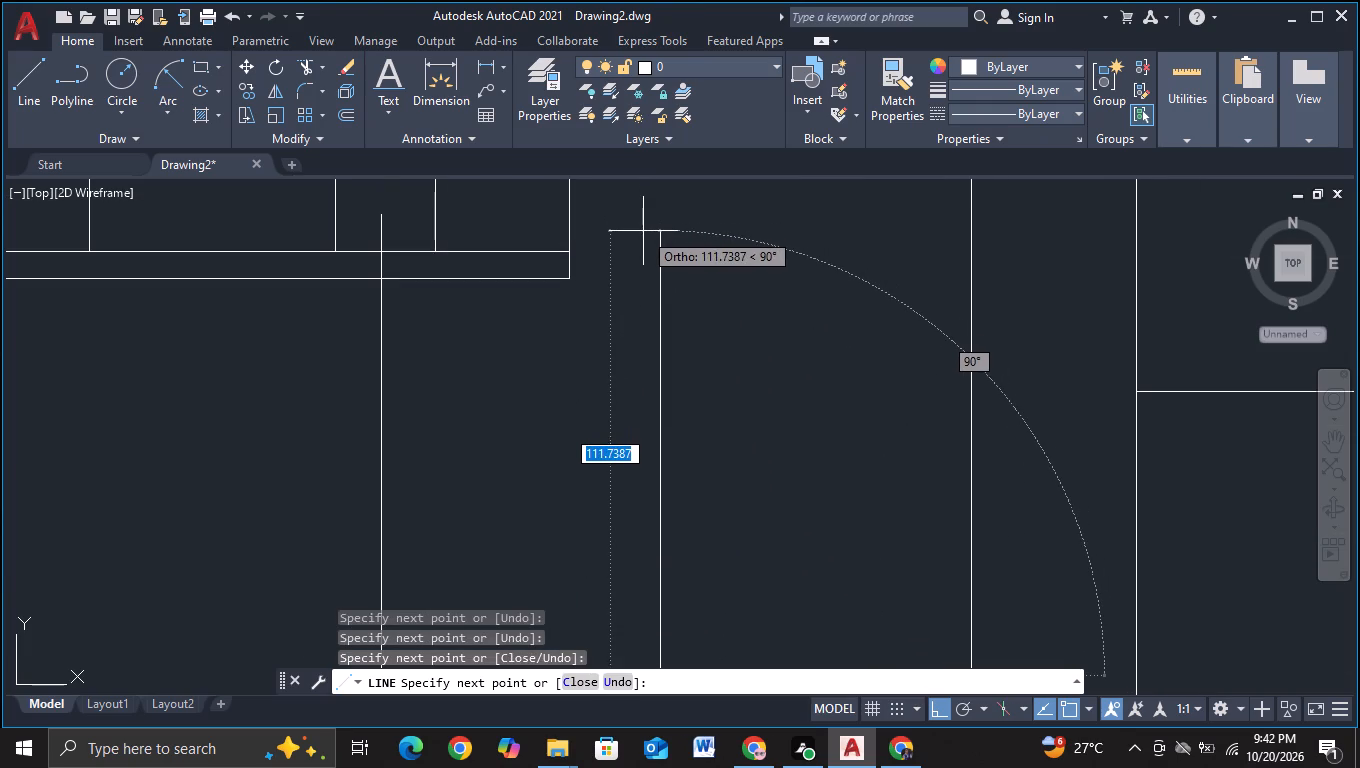
{"action": "left_click", "coordinate": [643, 226]}
{"action": "key", "text": "Escape"}
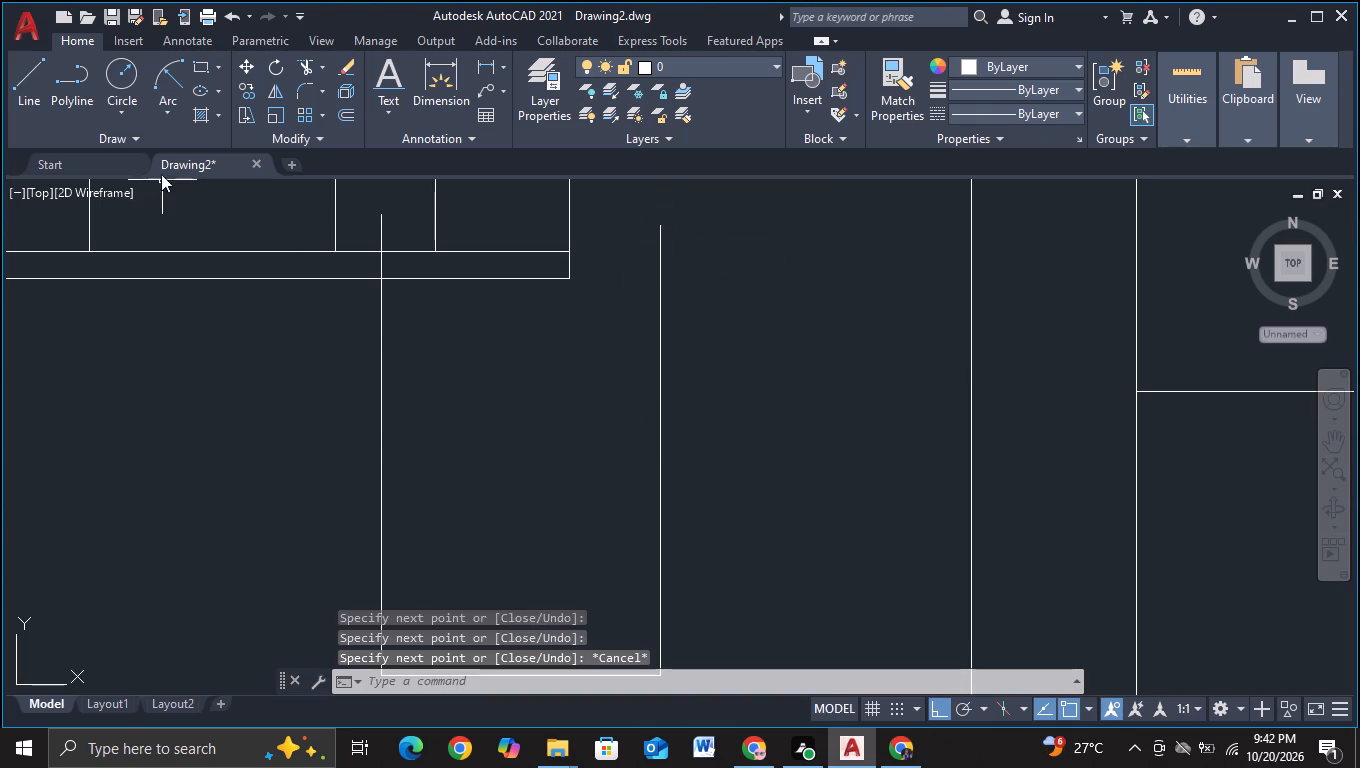
Extend the lower roof line with a horizontal line from its end below the narrow upright to just past the box's tower-side leg.
{"action": "left_click", "coordinate": [24, 91]}
{"action": "left_click", "coordinate": [571, 285]}
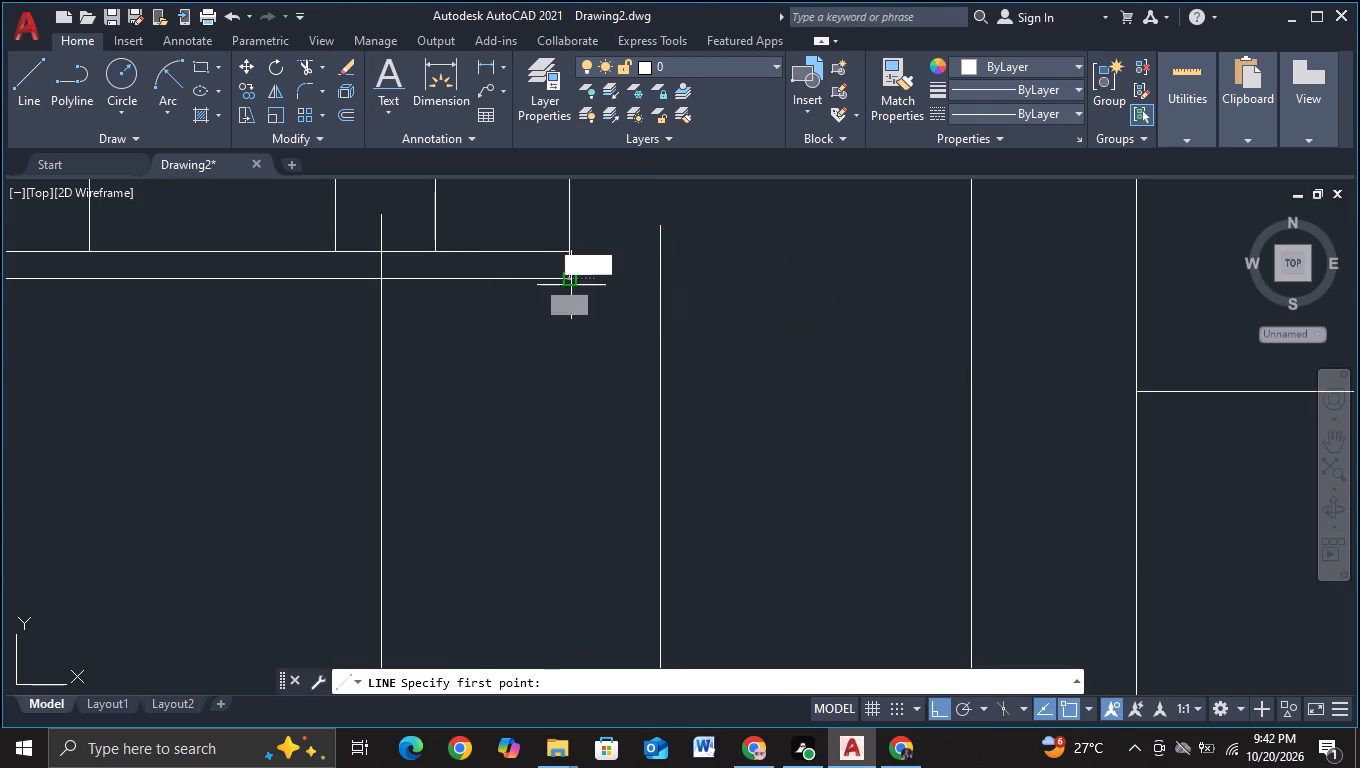
{"action": "left_click", "coordinate": [697, 284]}
{"action": "key", "text": "Escape"}
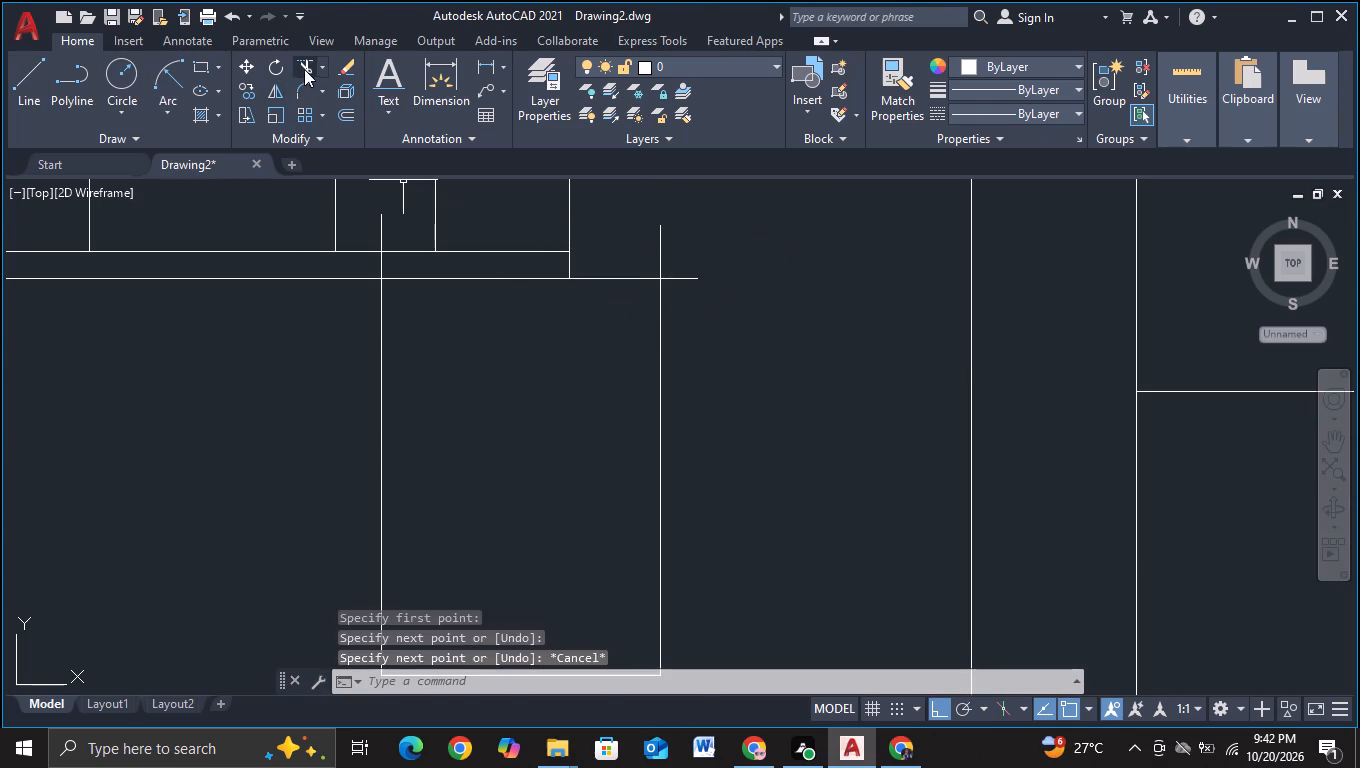
Trim the lower roof line and box's tower-side leg to a clean corner, and the frame-side leg above the upper roof line.
{"action": "left_click", "coordinate": [304, 69]}
{"action": "left_click_drag", "start_coordinate": [640, 245], "coordinate": [687, 266]}
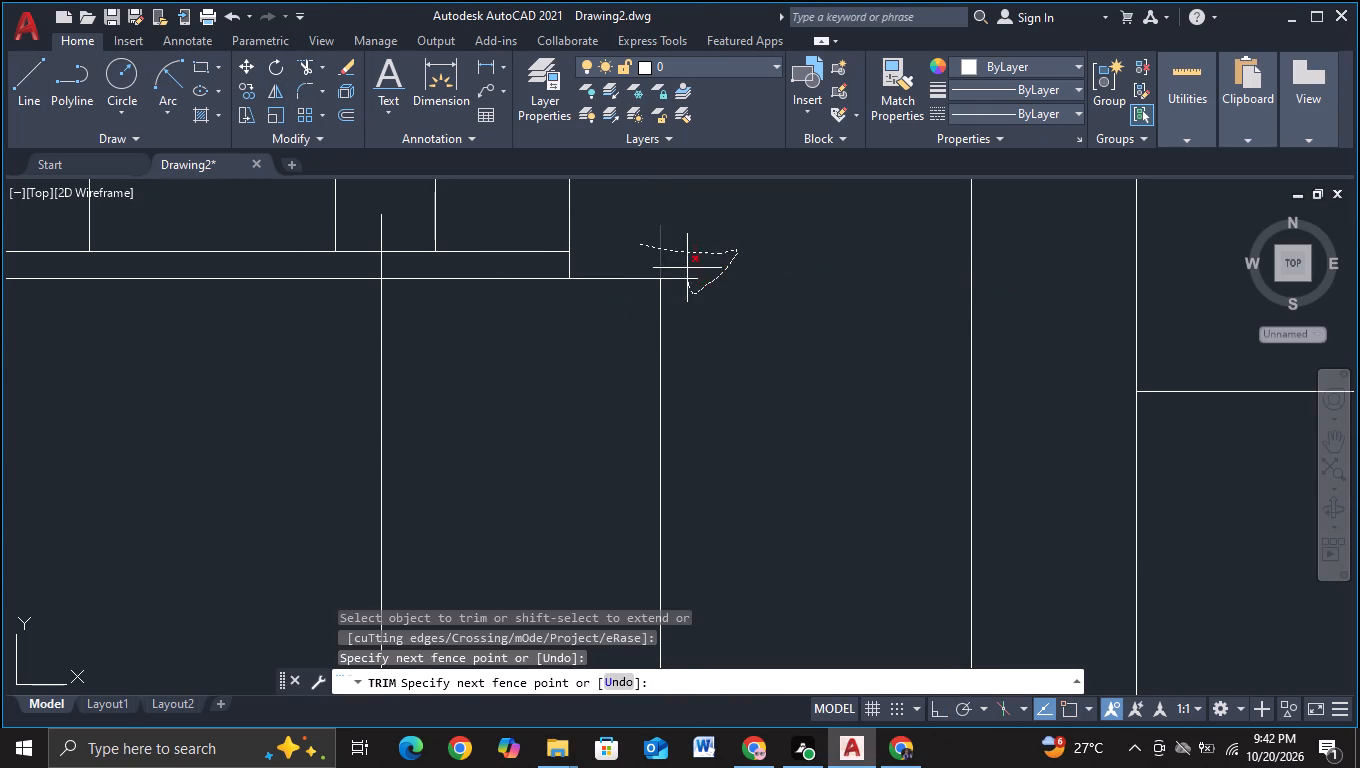
{"action": "left_click_drag", "start_coordinate": [687, 266], "coordinate": [687, 254]}
{"action": "left_click", "coordinate": [380, 234]}
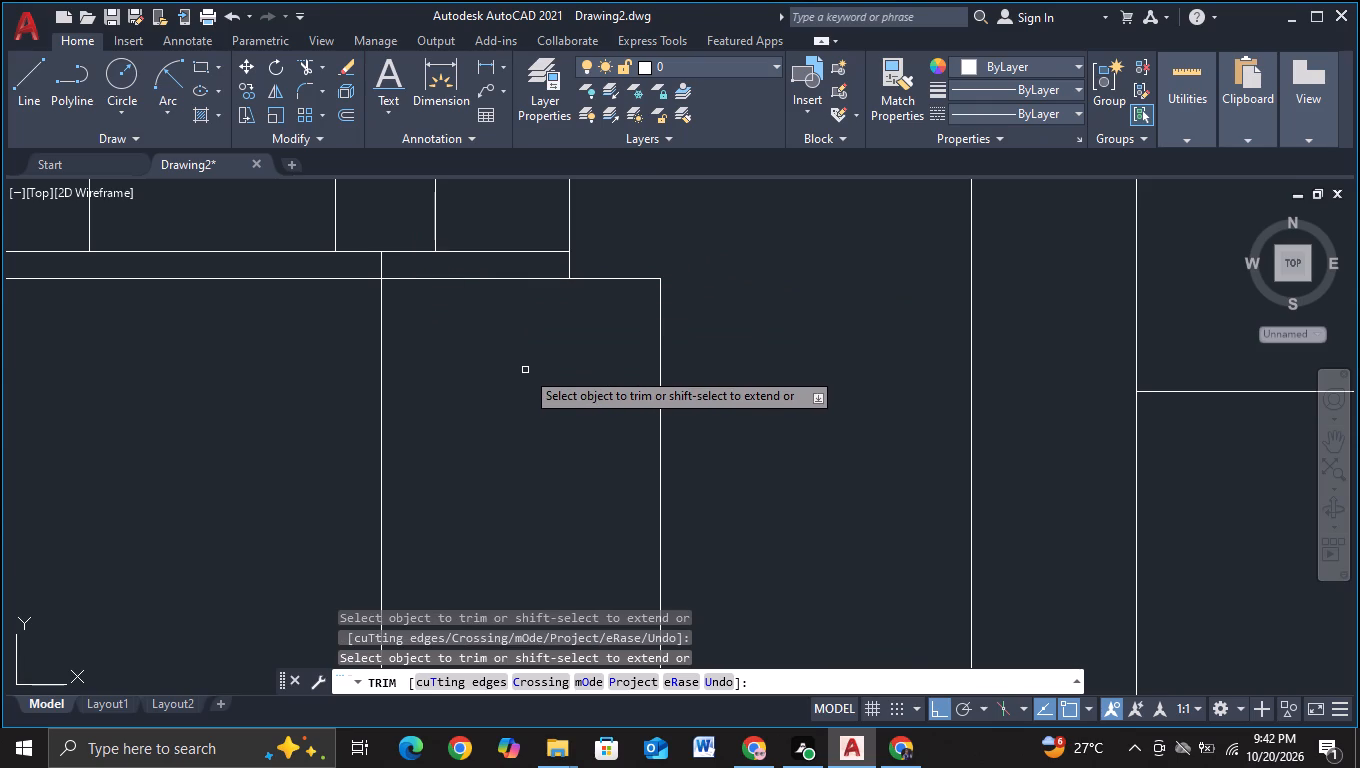
Draw a horizontal line from directly above the box's tower-side corner back to the upper roof line's end at the narrow upright.
{"action": "scroll", "coordinate": [531, 366], "scroll_direction": "down", "scroll_amount": 2}
{"action": "scroll", "coordinate": [531, 366], "scroll_direction": "up", "scroll_amount": 1}
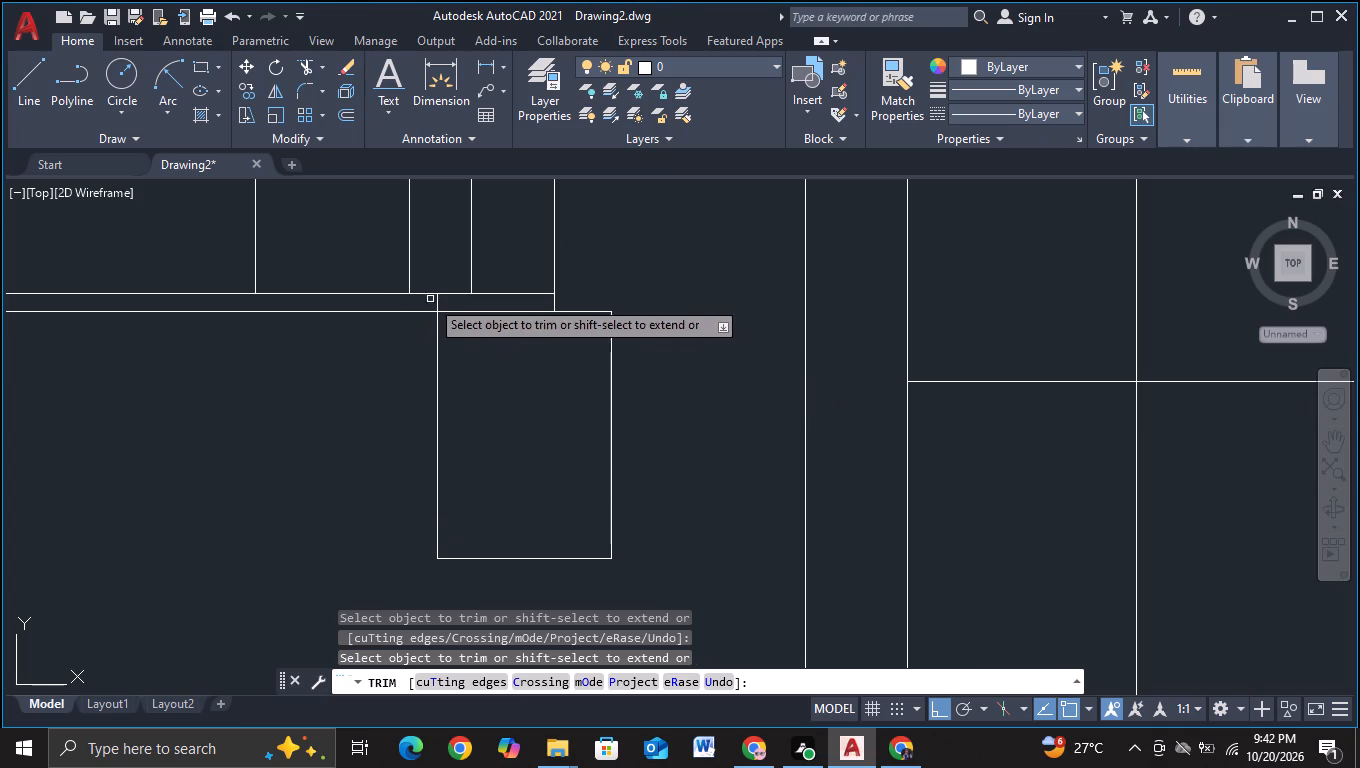
{"action": "left_click", "coordinate": [41, 97]}
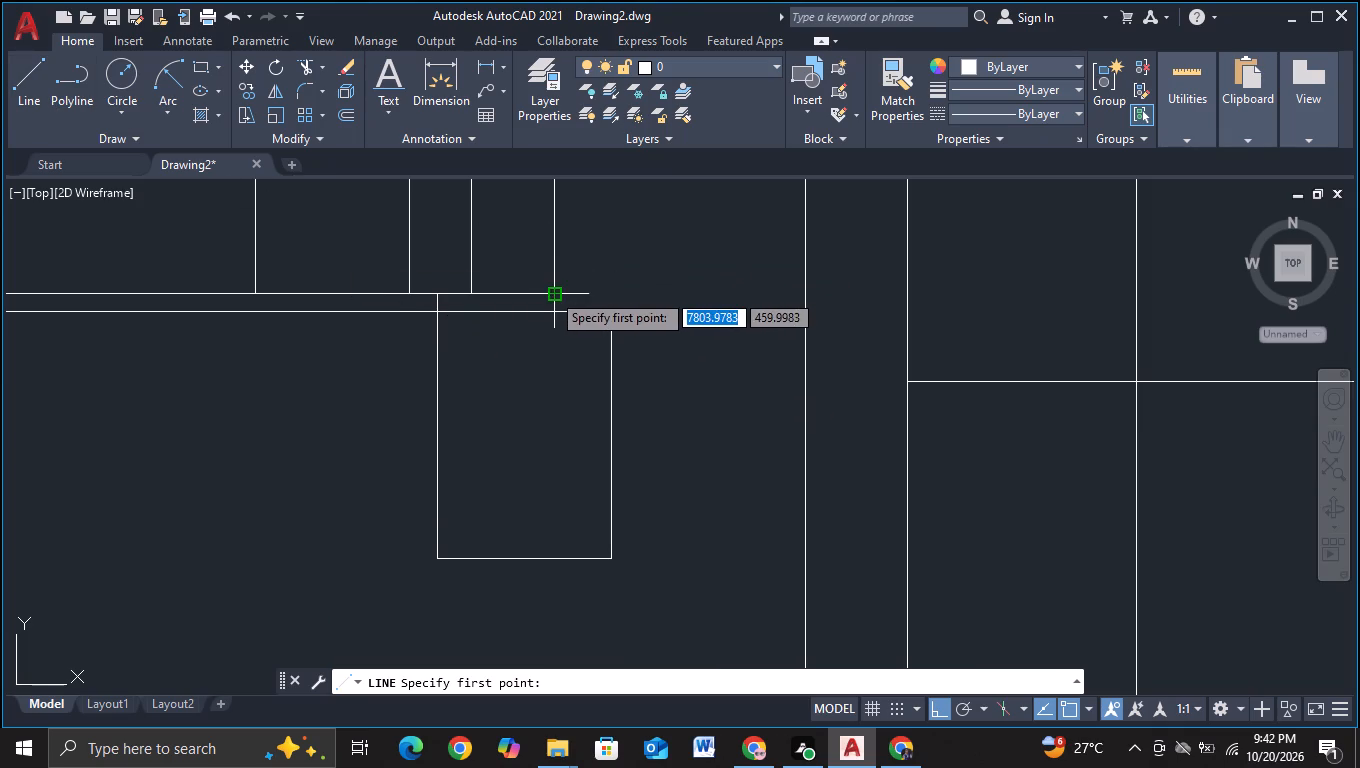
{"action": "left_click", "coordinate": [611, 292]}
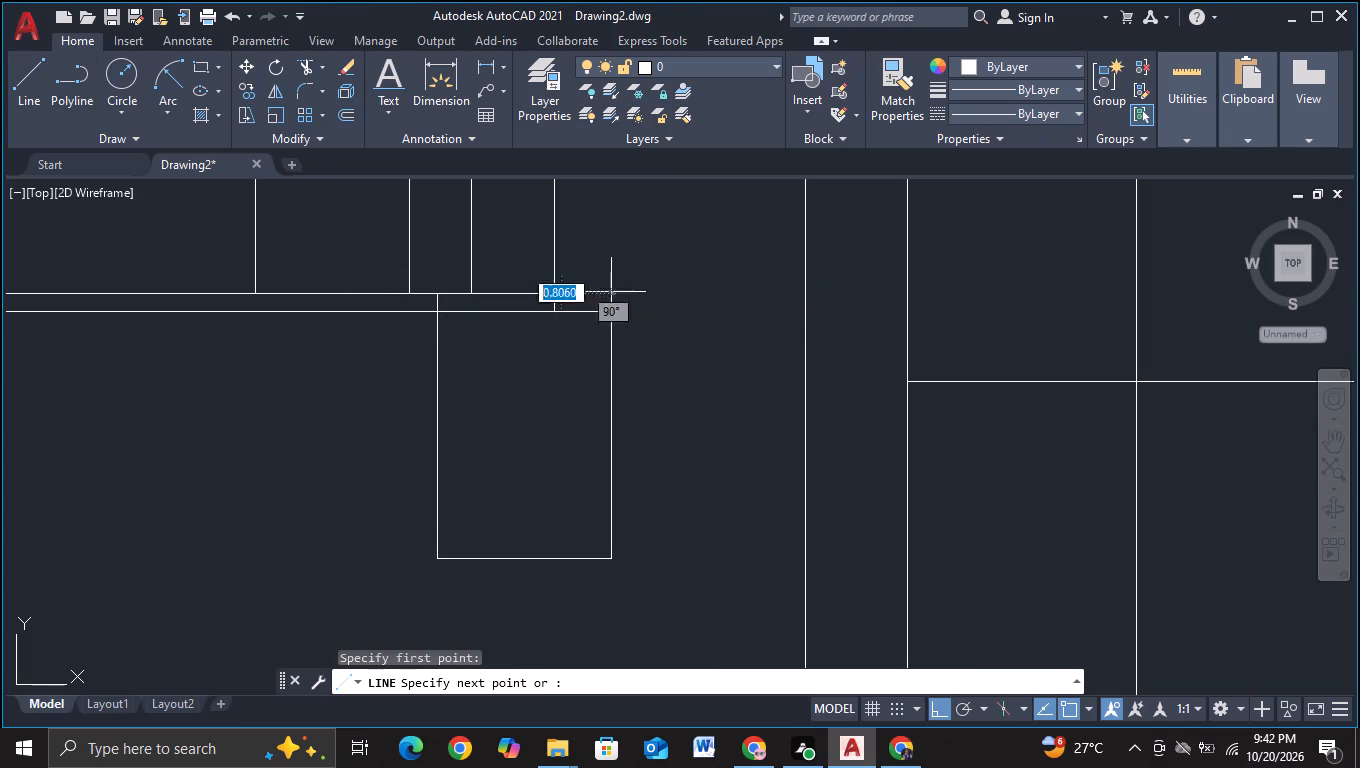
{"action": "left_click", "coordinate": [555, 292]}
{"action": "key", "text": "Escape"}
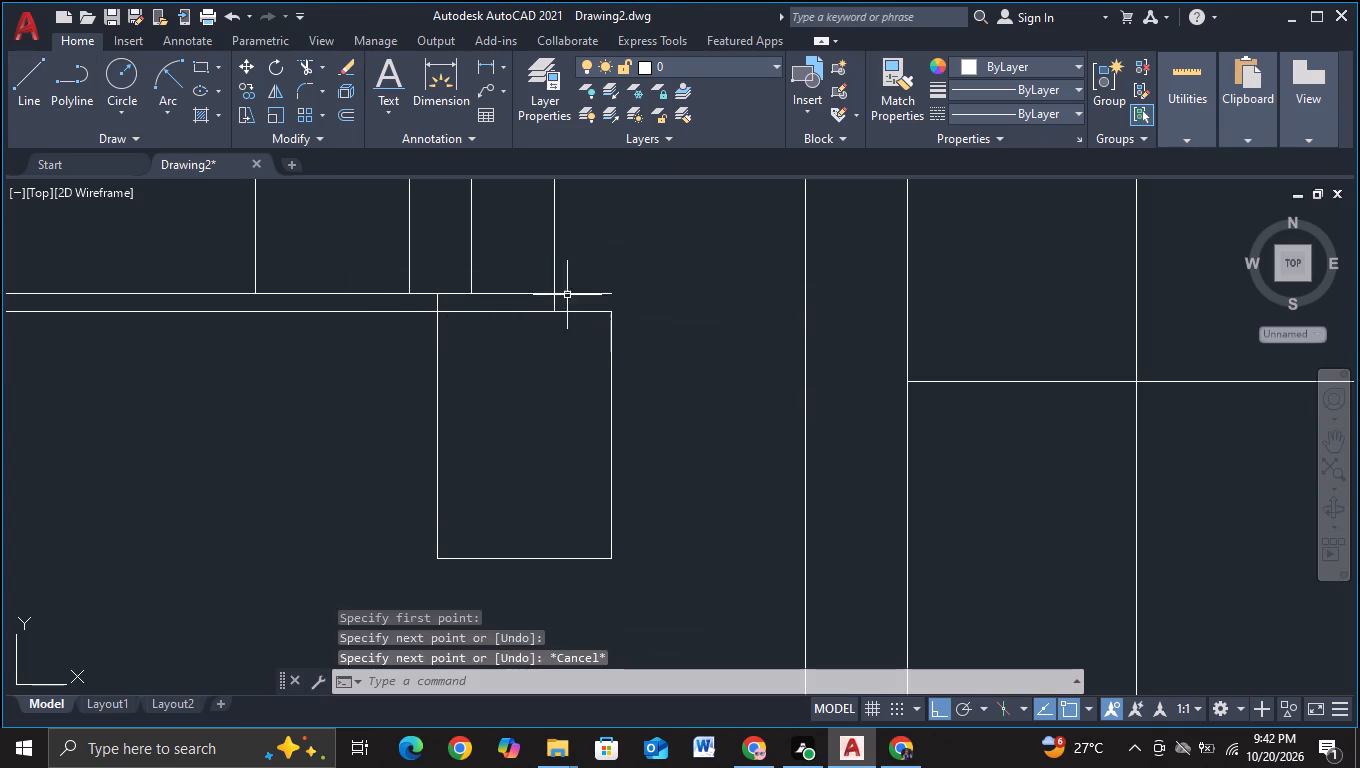
Draw a short vertical line from the upper roof line's tower-side end down to the box's tower-side corner.
{"action": "left_click_drag", "start_coordinate": [19, 97], "coordinate": [54, 106]}
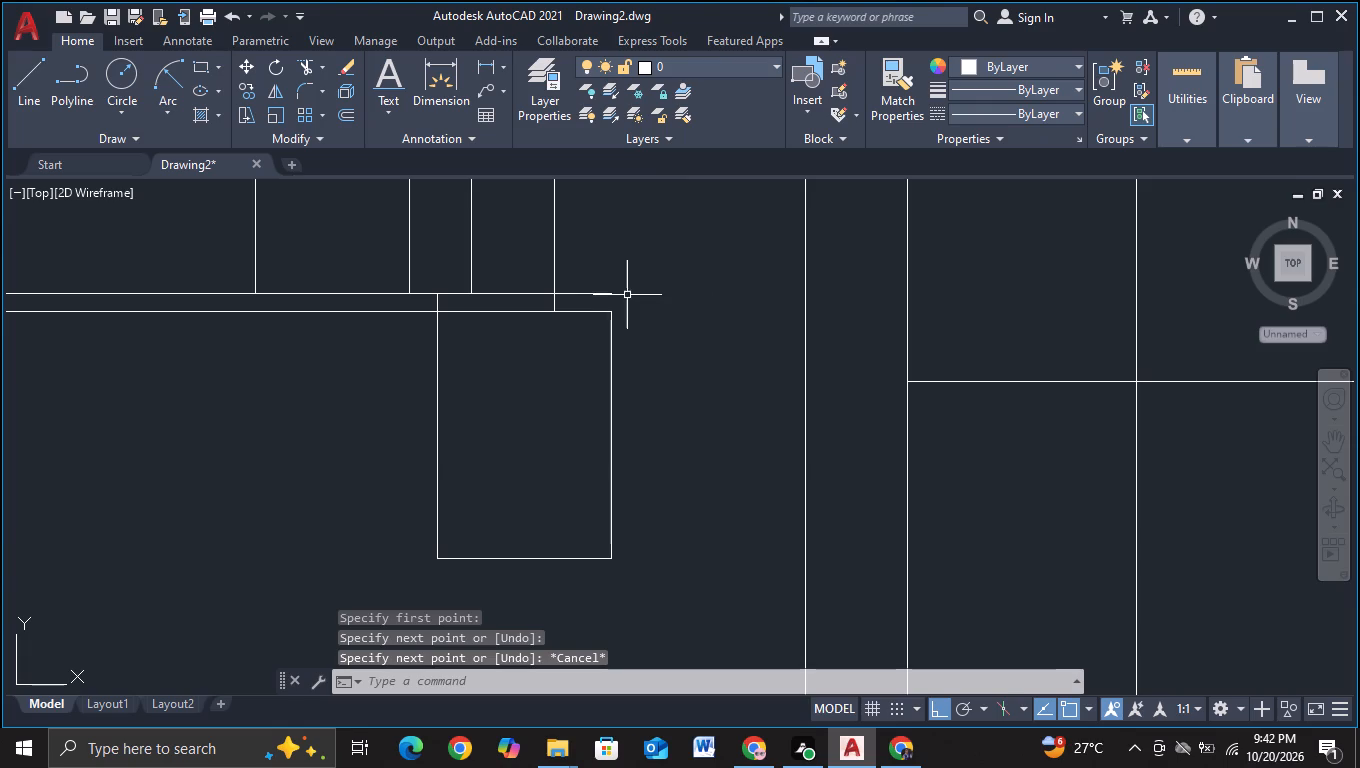
{"action": "left_click", "coordinate": [605, 297]}
{"action": "key", "text": "Escape"}
{"action": "left_click", "coordinate": [27, 88]}
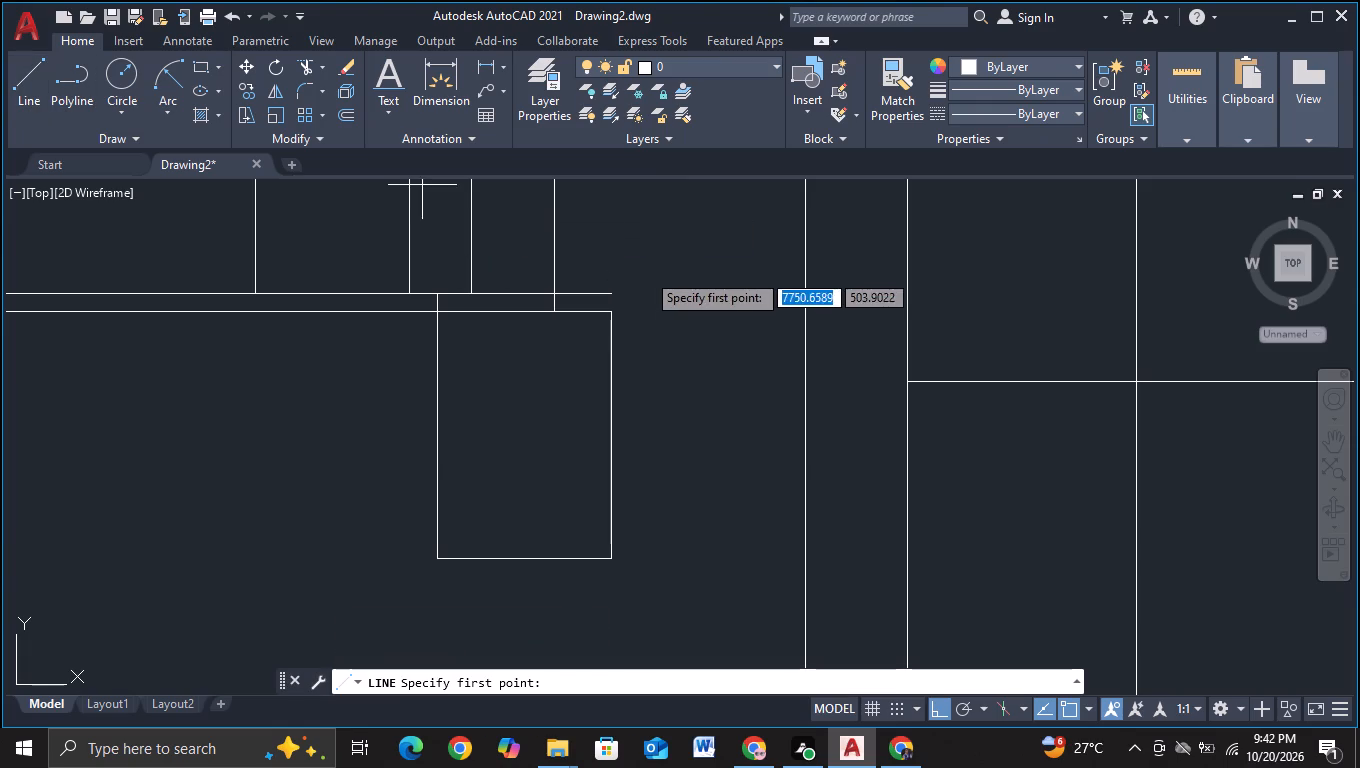
{"action": "left_click", "coordinate": [613, 292]}
{"action": "left_click", "coordinate": [612, 315]}
{"action": "key", "text": "Escape"}
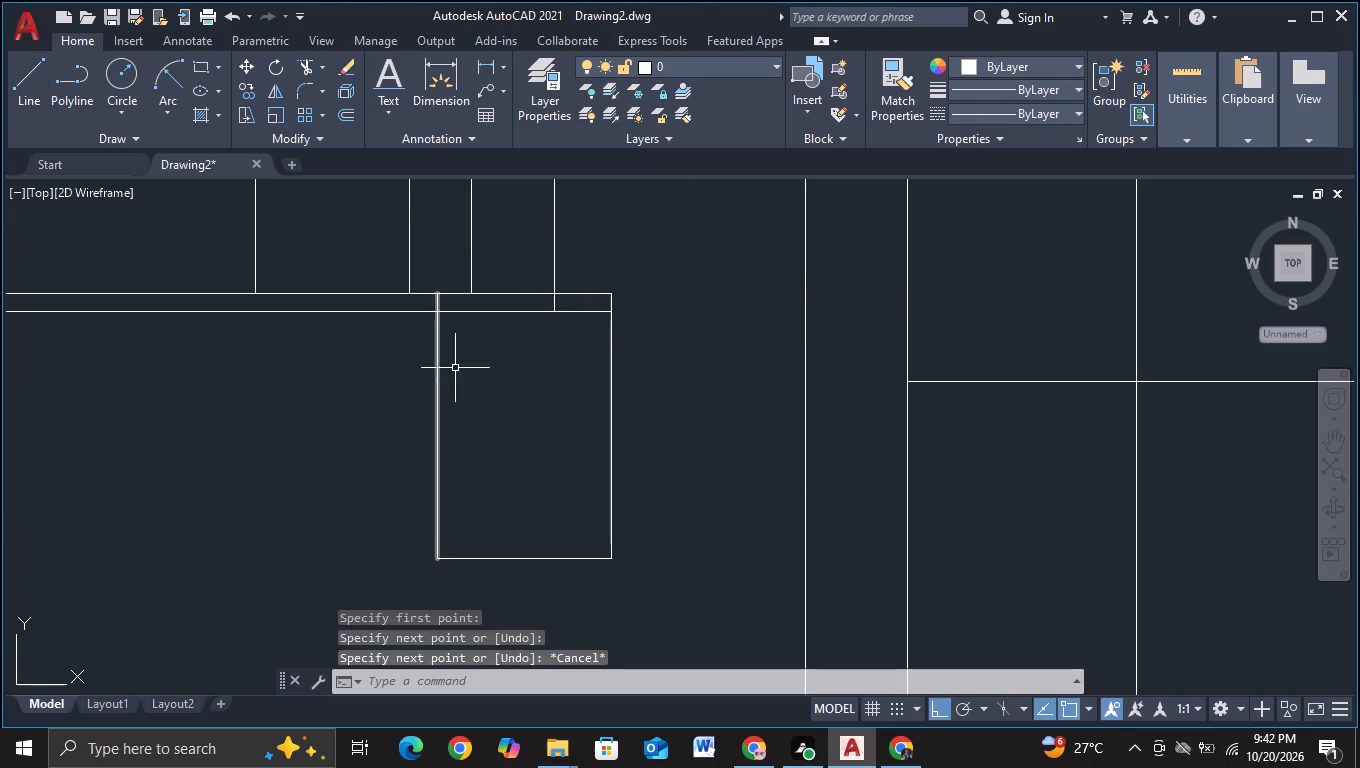
Trim the narrow upright's tower-side edge where it runs between the two roof lines.
{"action": "middle_click_drag", "start_coordinate": [489, 386], "coordinate": [504, 342]}
{"action": "left_click", "coordinate": [311, 70]}
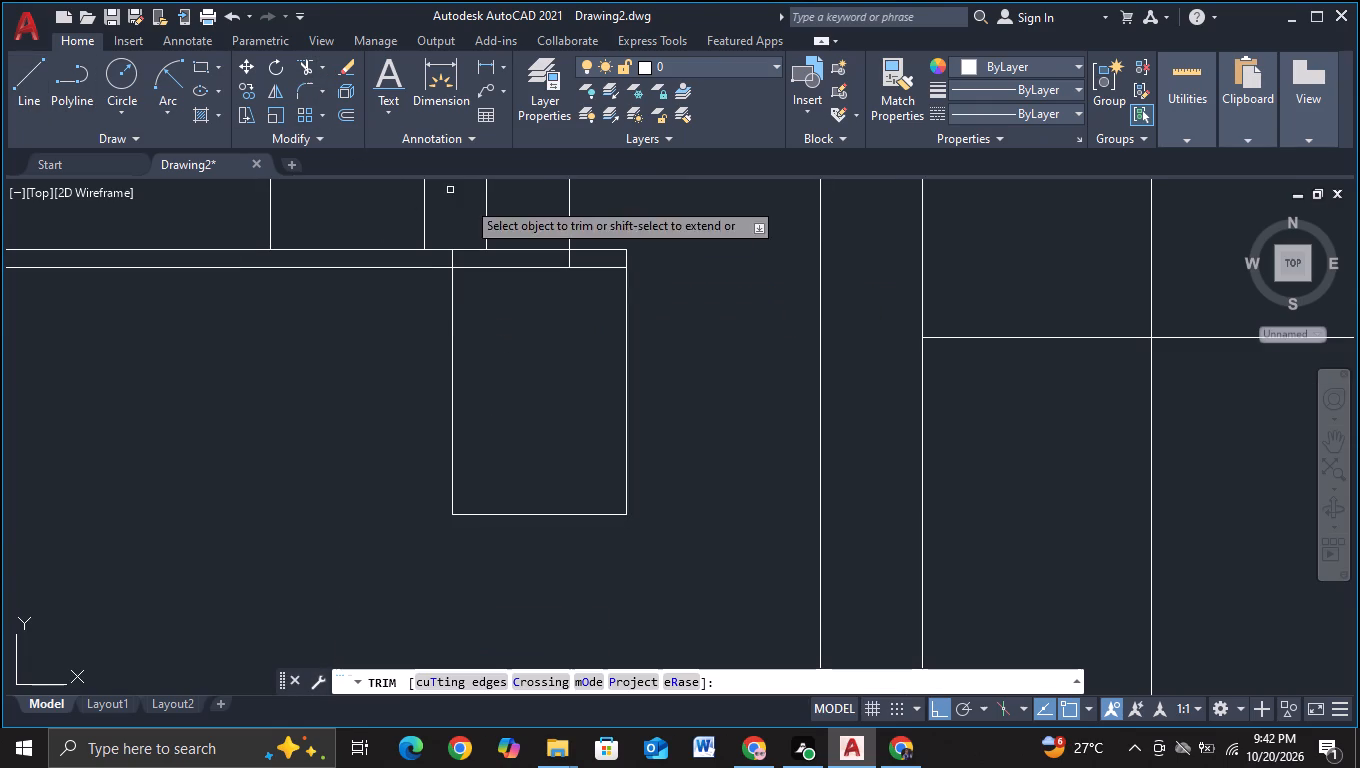
{"action": "left_click", "coordinate": [569, 258]}
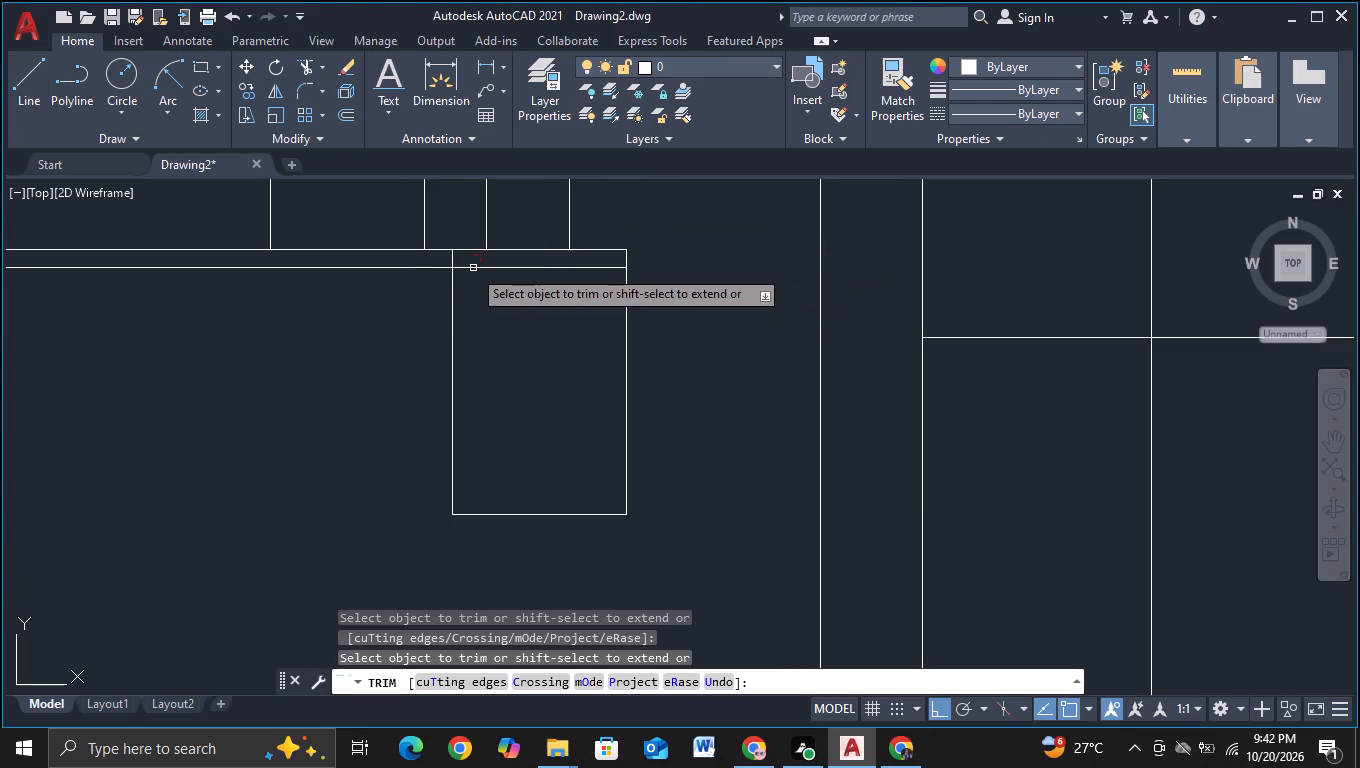
{"action": "scroll", "coordinate": [577, 300], "scroll_direction": "down", "scroll_amount": 1}
{"action": "middle_click_drag", "start_coordinate": [595, 352], "coordinate": [581, 323]}
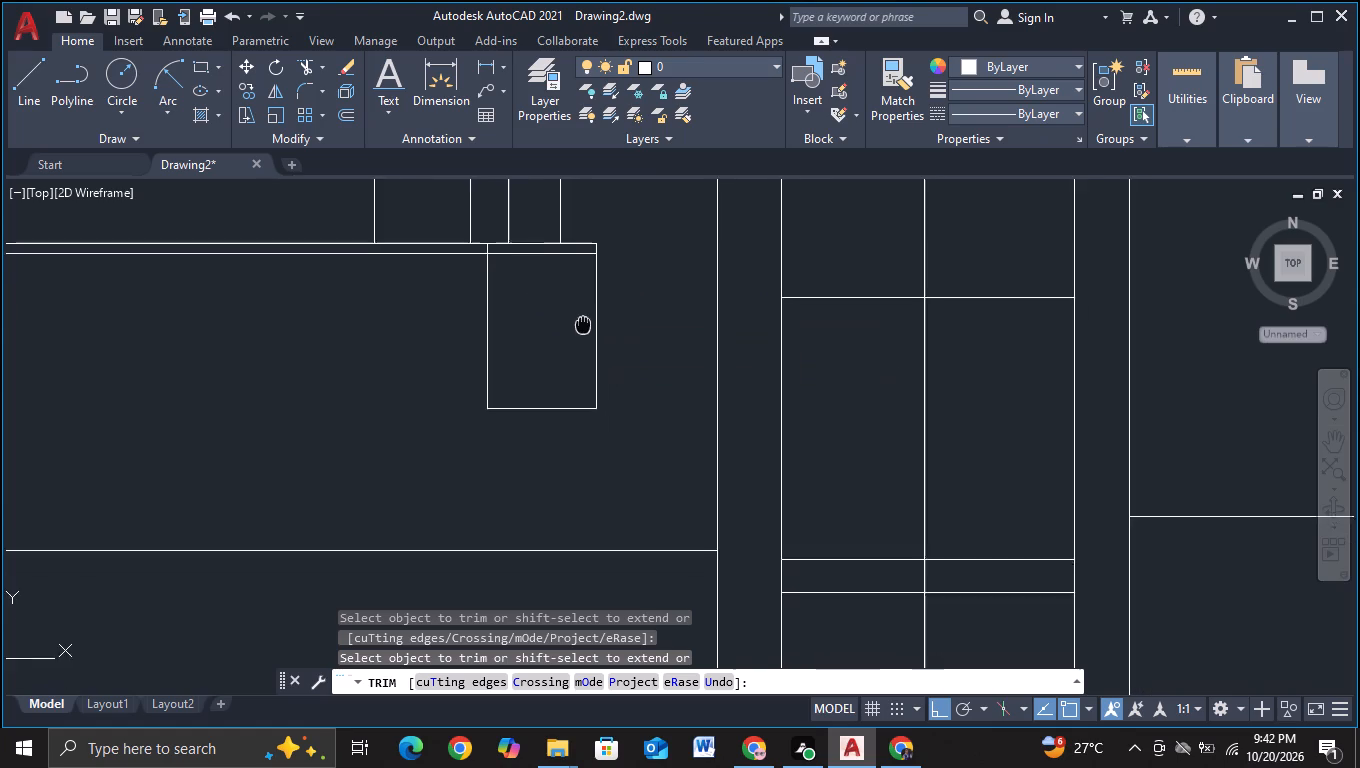
{"action": "middle_click_drag", "start_coordinate": [581, 323], "coordinate": [565, 351]}
{"action": "scroll", "coordinate": [524, 343], "scroll_direction": "down", "scroll_amount": 1}
{"action": "middle_click_drag", "start_coordinate": [523, 347], "coordinate": [550, 380]}
{"action": "scroll", "coordinate": [550, 386], "scroll_direction": "down", "scroll_amount": 1}
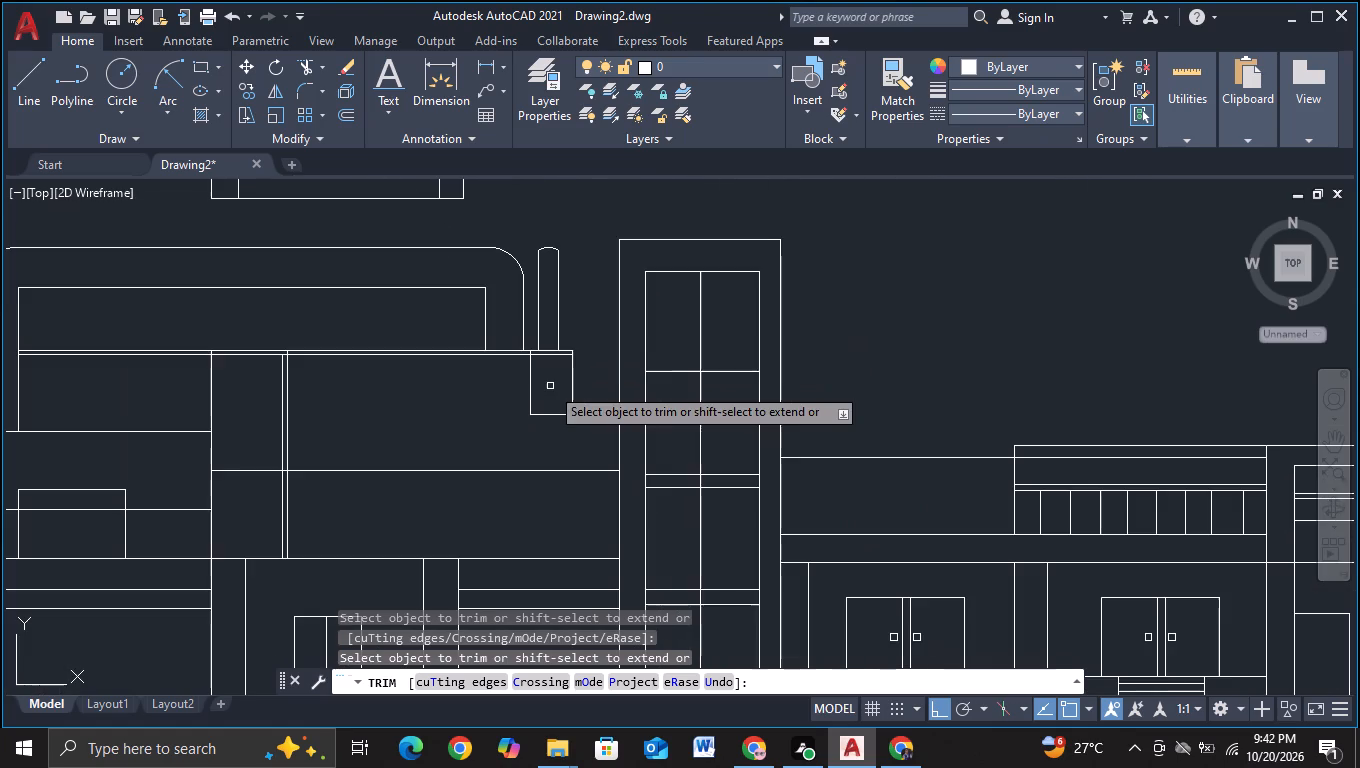
{"action": "middle_click_drag", "start_coordinate": [550, 388], "coordinate": [564, 358]}
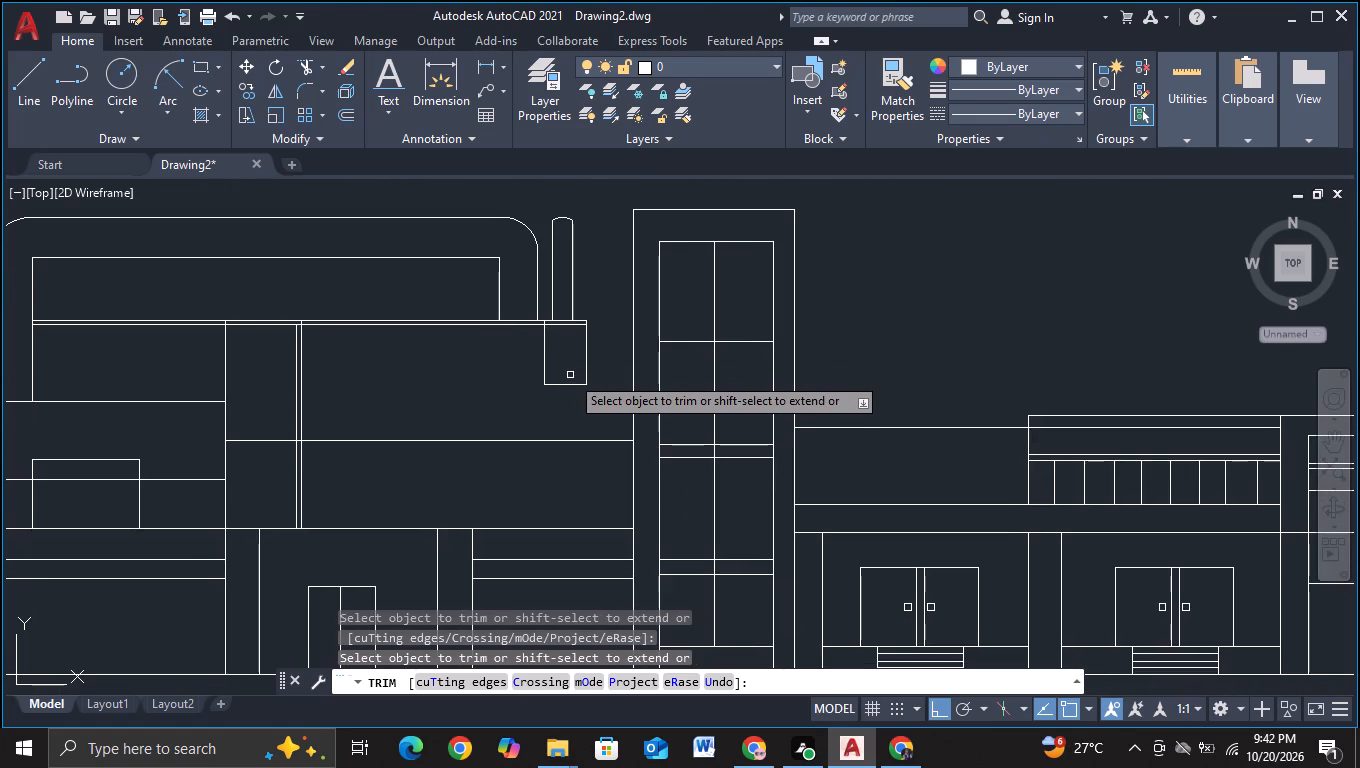
{"action": "middle_click", "coordinate": [561, 353]}
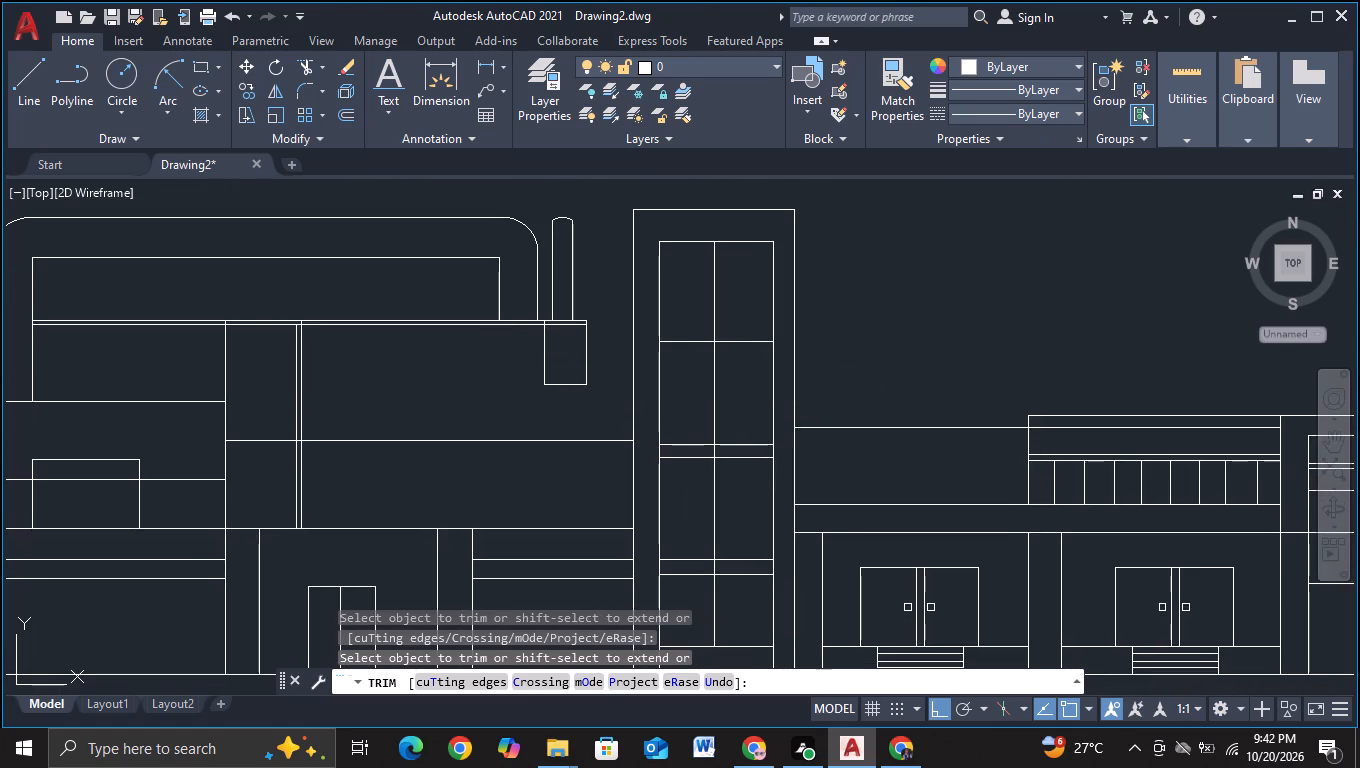
{"action": "key", "text": "Escape"}
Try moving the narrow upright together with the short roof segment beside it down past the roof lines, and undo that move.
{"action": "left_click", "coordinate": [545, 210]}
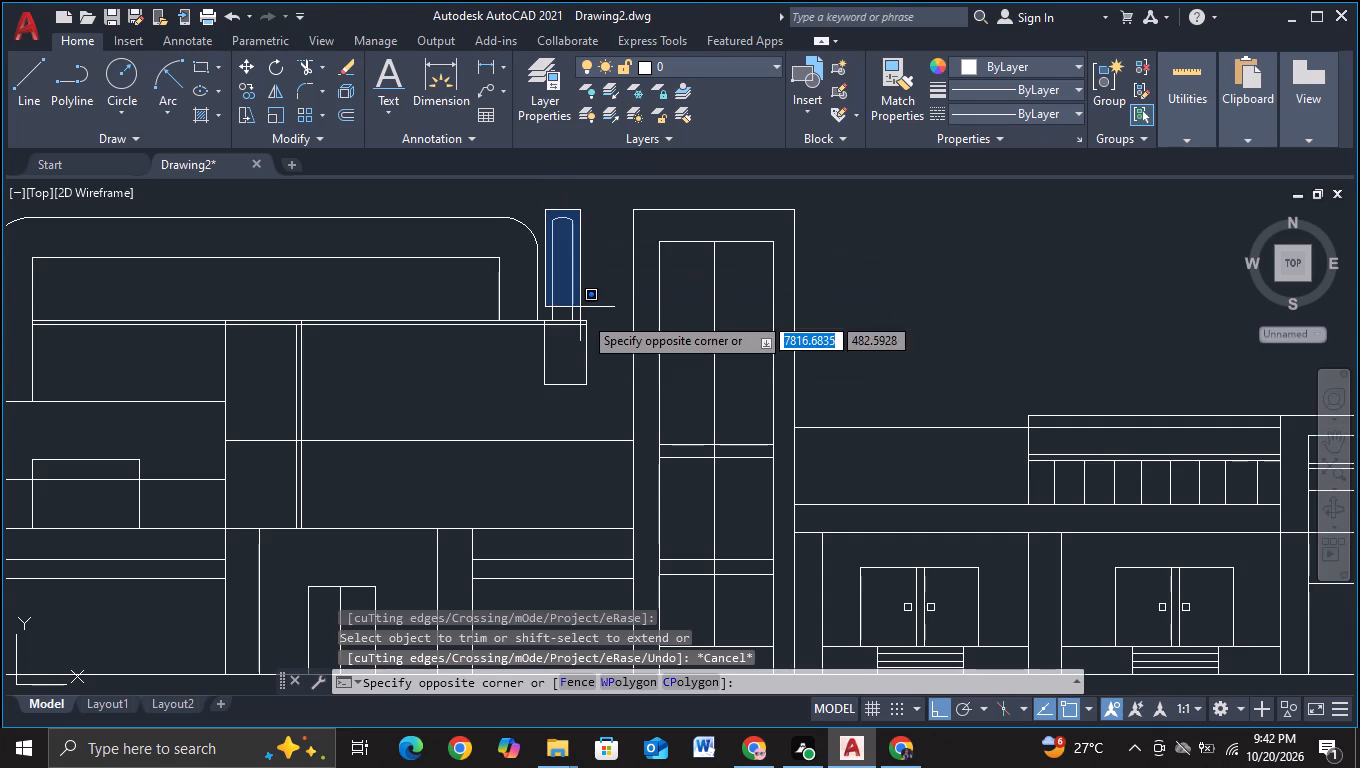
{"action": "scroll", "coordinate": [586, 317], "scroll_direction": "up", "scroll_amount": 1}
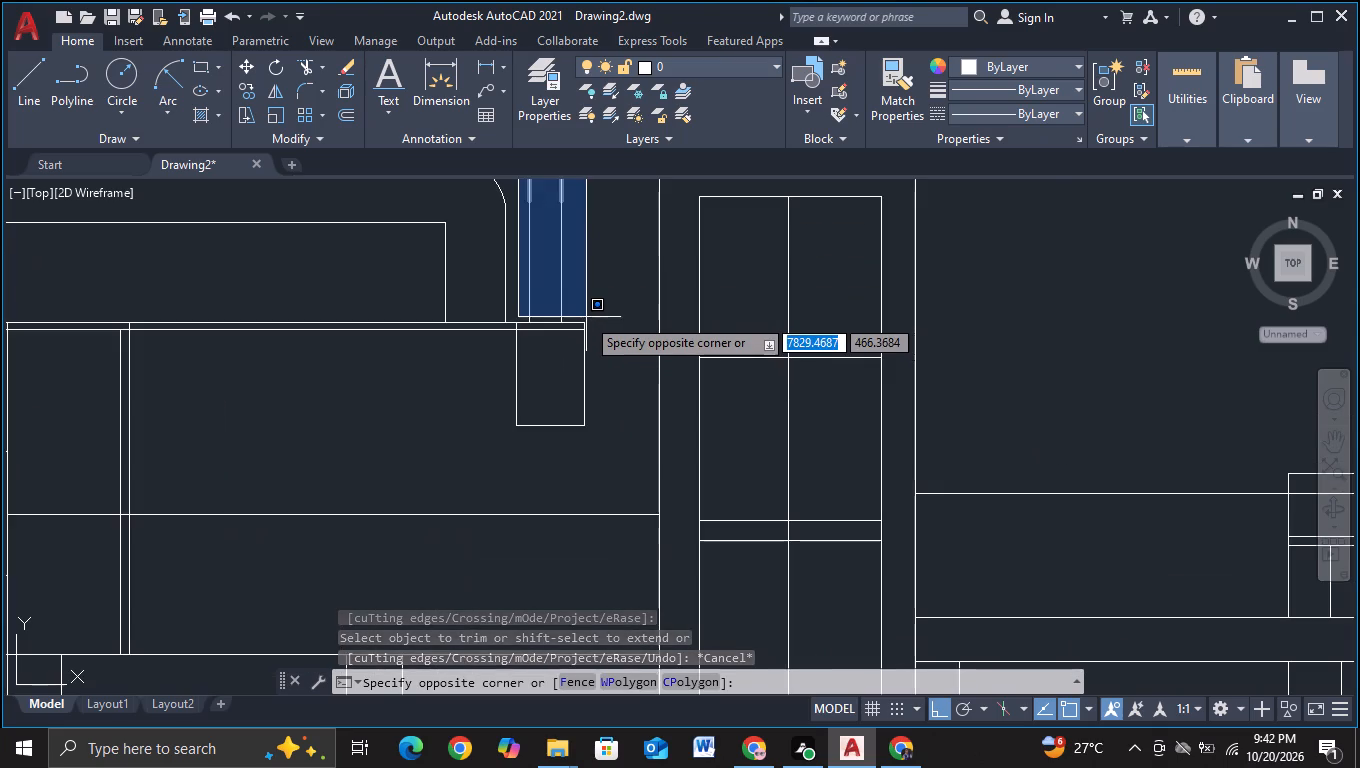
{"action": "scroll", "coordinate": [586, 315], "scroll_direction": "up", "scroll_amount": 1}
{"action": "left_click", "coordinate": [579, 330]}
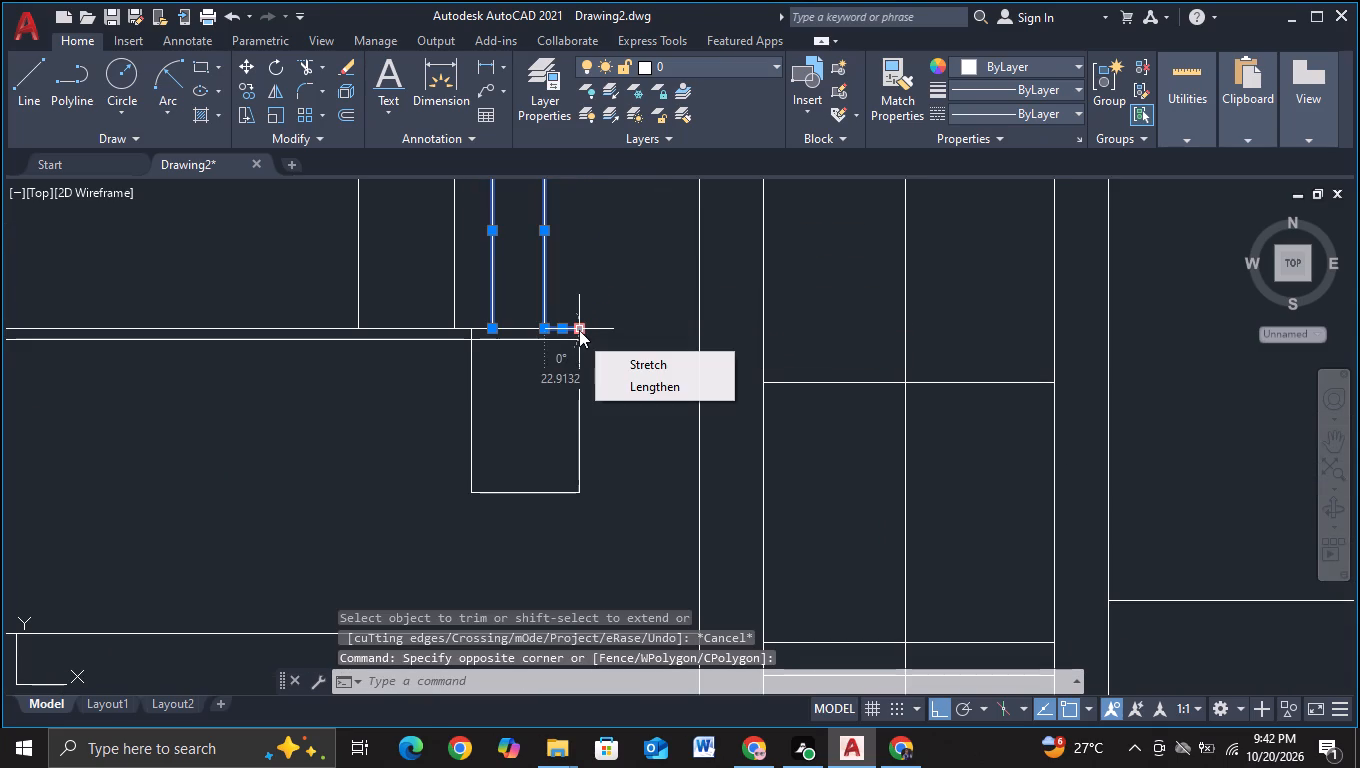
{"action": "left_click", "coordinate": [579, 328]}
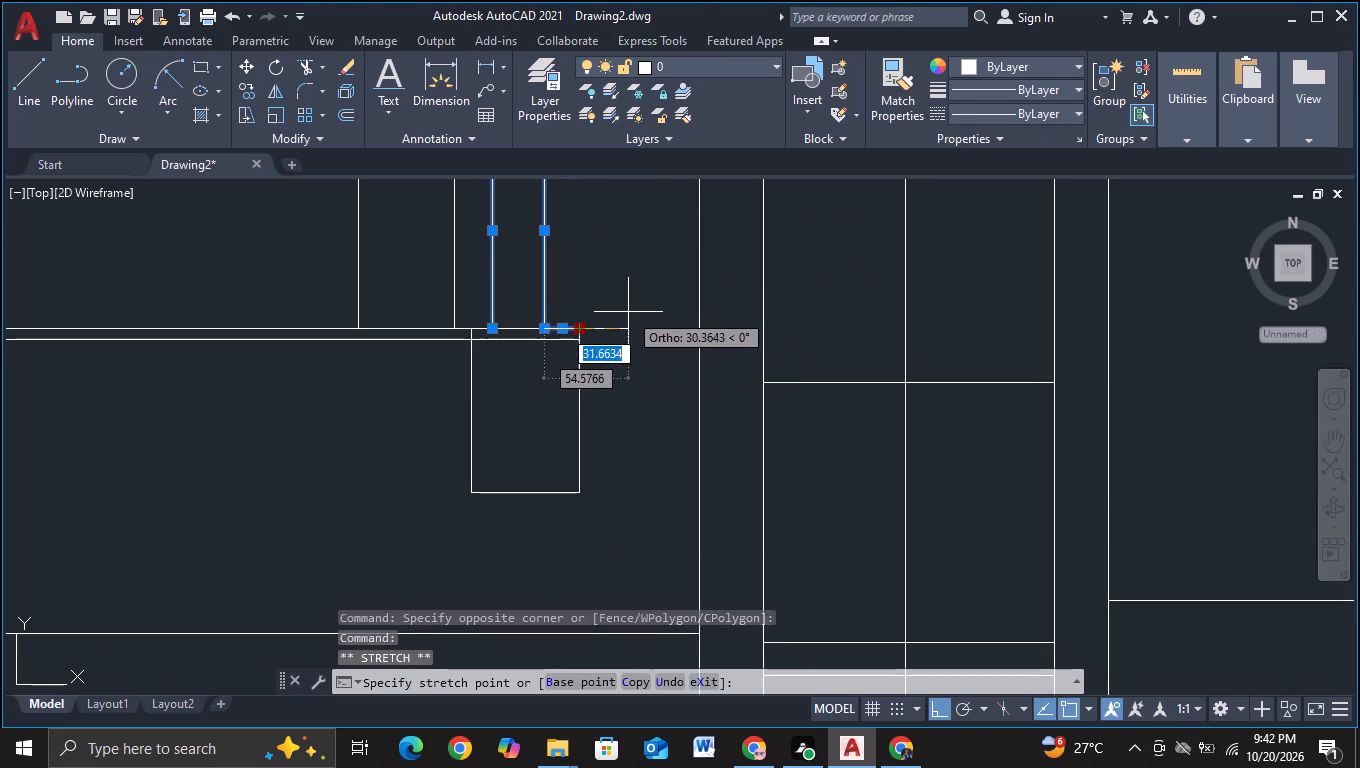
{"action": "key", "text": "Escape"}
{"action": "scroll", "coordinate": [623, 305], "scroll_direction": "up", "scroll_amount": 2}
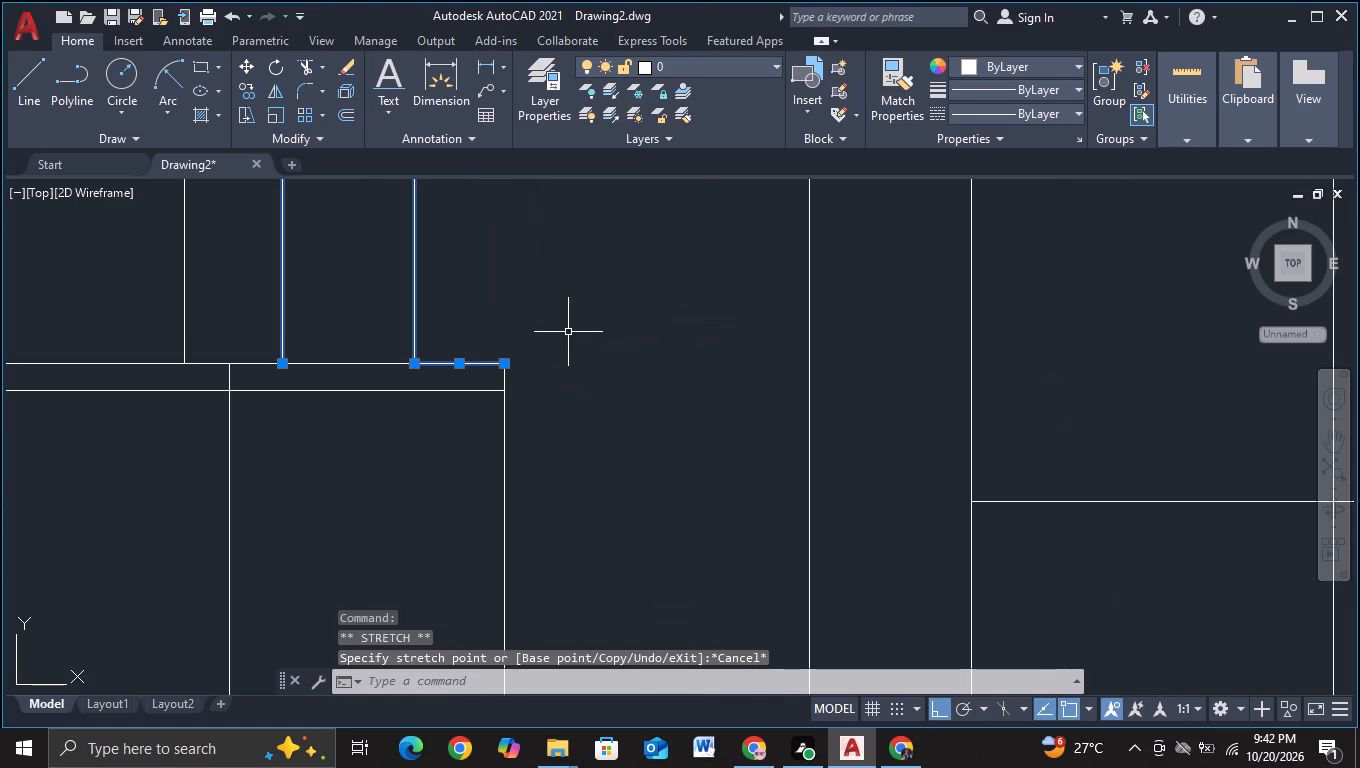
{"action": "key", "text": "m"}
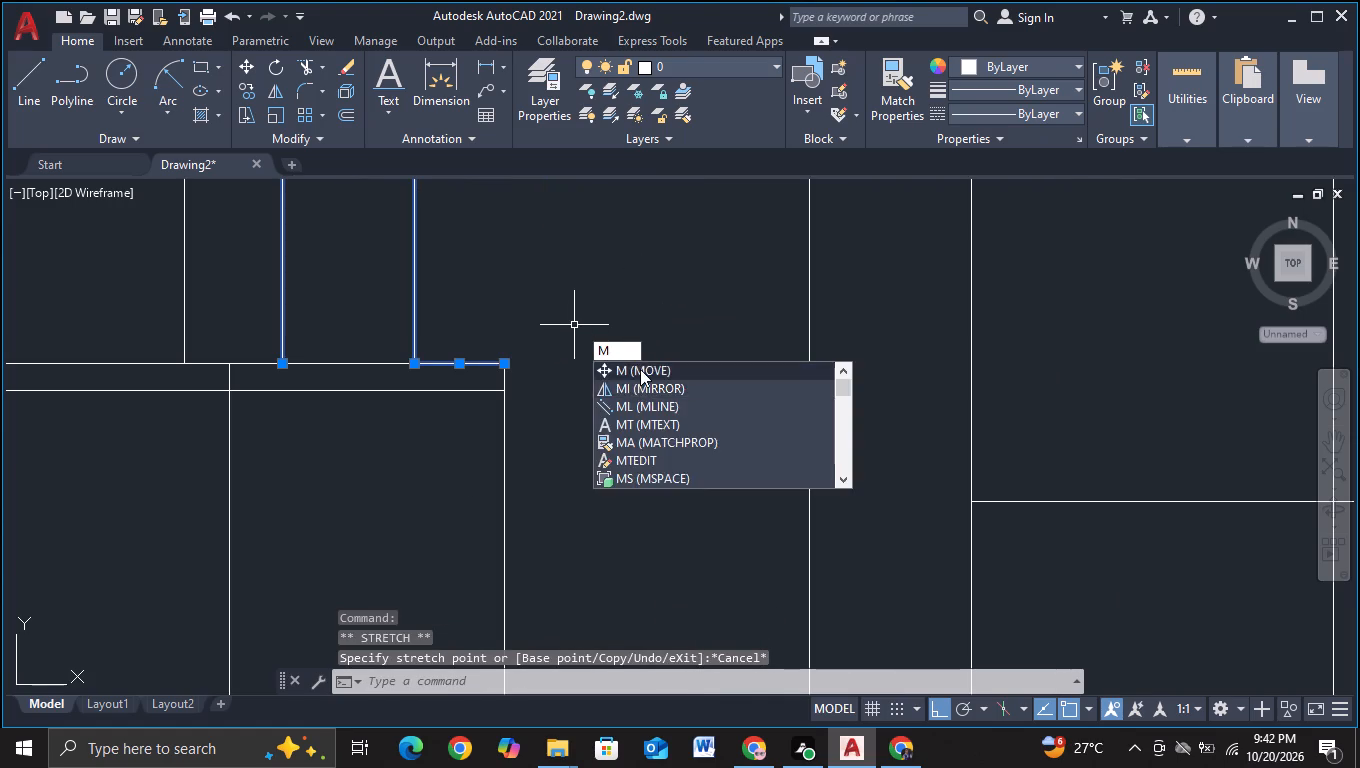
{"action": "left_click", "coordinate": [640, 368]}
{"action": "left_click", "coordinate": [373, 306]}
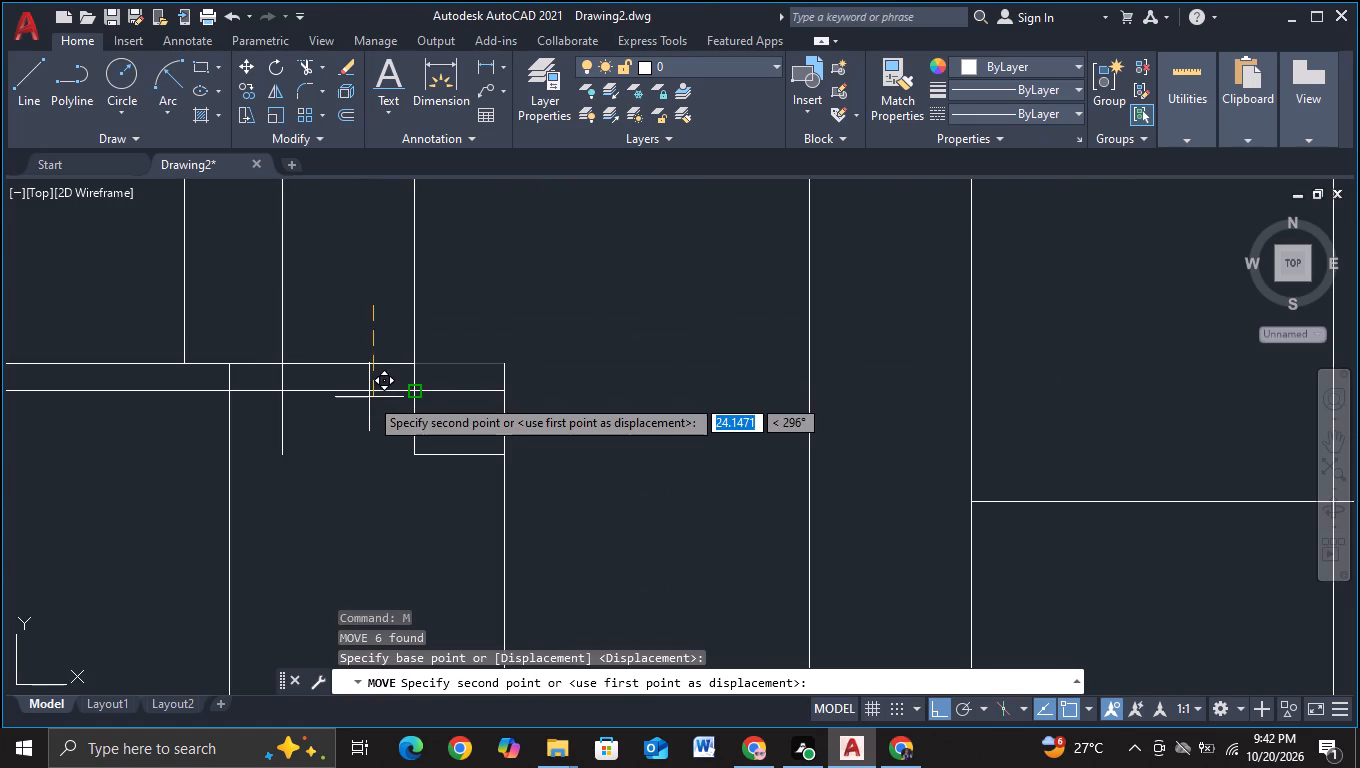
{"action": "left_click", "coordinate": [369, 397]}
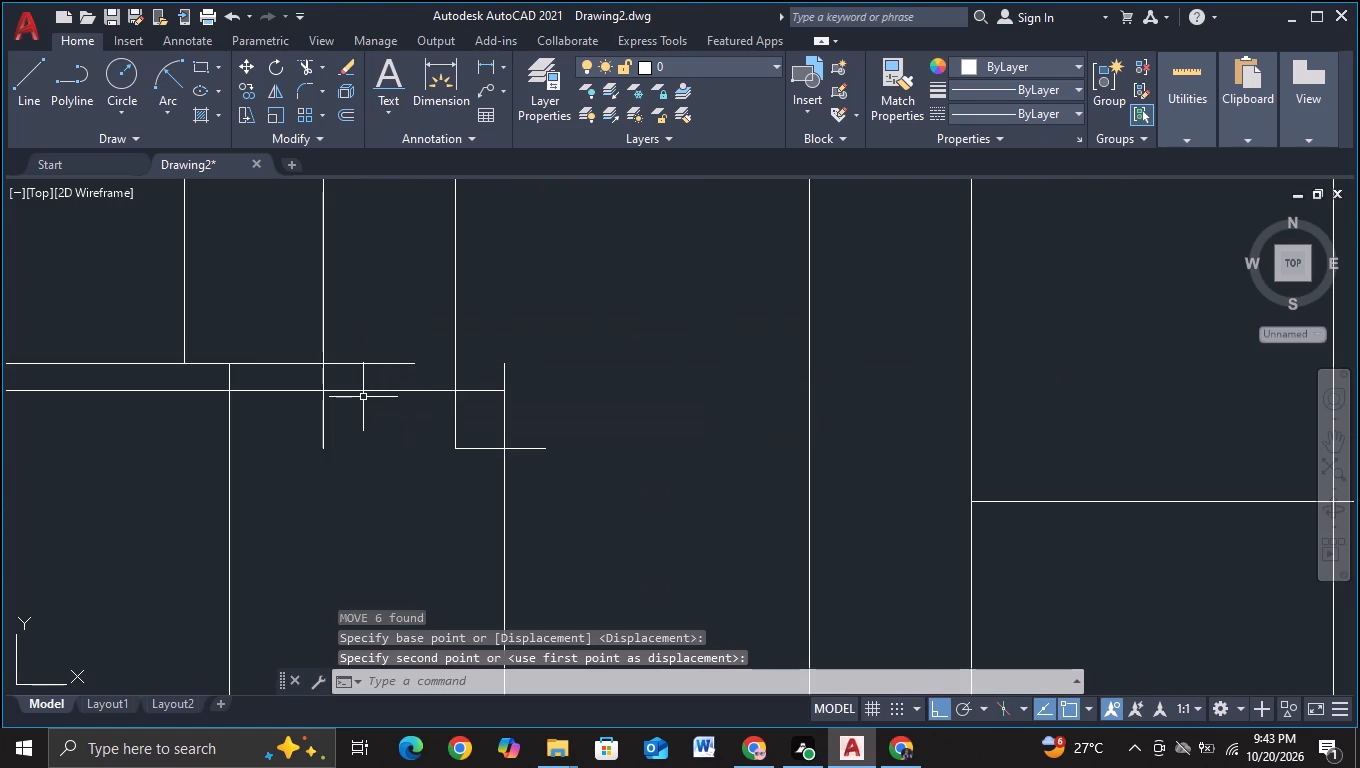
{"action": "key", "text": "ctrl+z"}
Move only the arched narrow upright straight down until its two legs end inside the box below the roof lines.
{"action": "scroll", "coordinate": [363, 397], "scroll_direction": "down", "scroll_amount": 2}
{"action": "scroll", "coordinate": [458, 342], "scroll_direction": "down", "scroll_amount": 2}
{"action": "middle_click_drag", "start_coordinate": [445, 316], "coordinate": [451, 282]}
{"action": "left_click", "coordinate": [408, 219]}
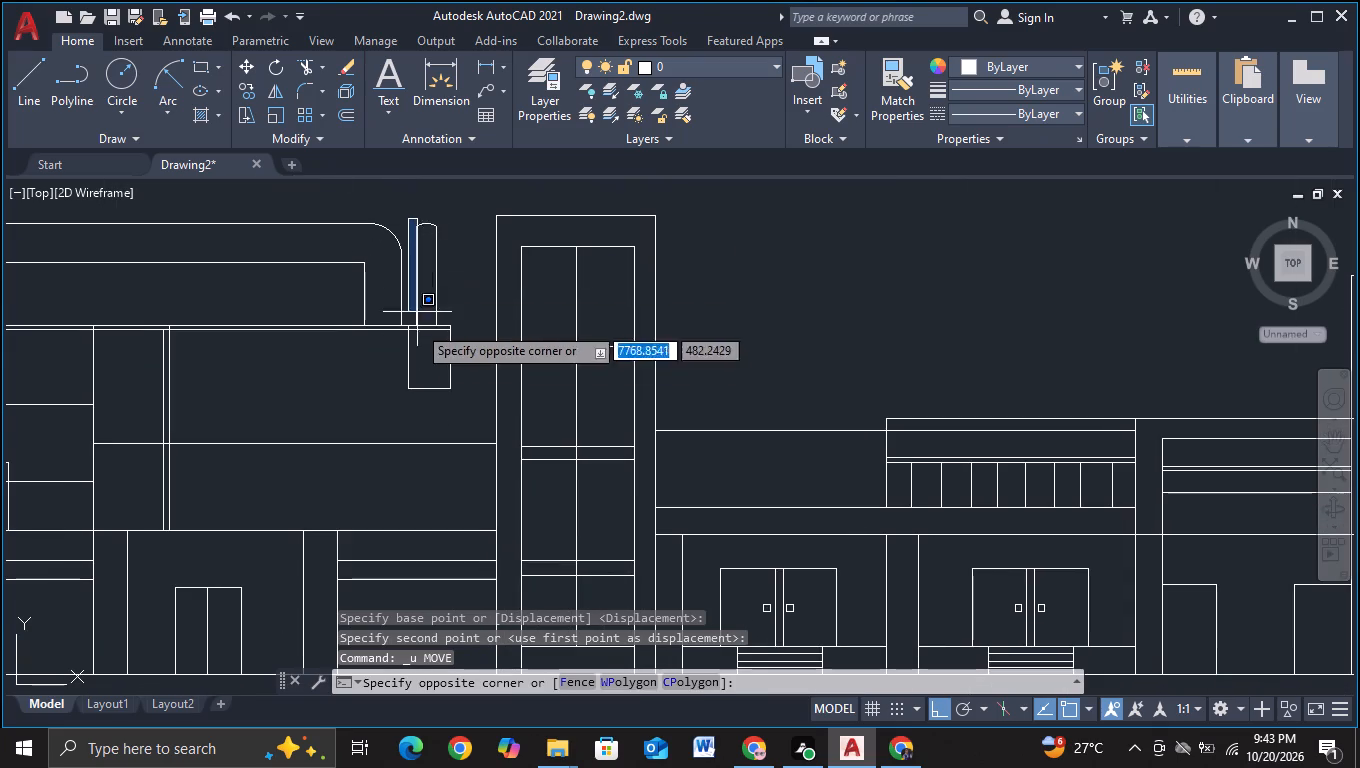
{"action": "left_click", "coordinate": [447, 343]}
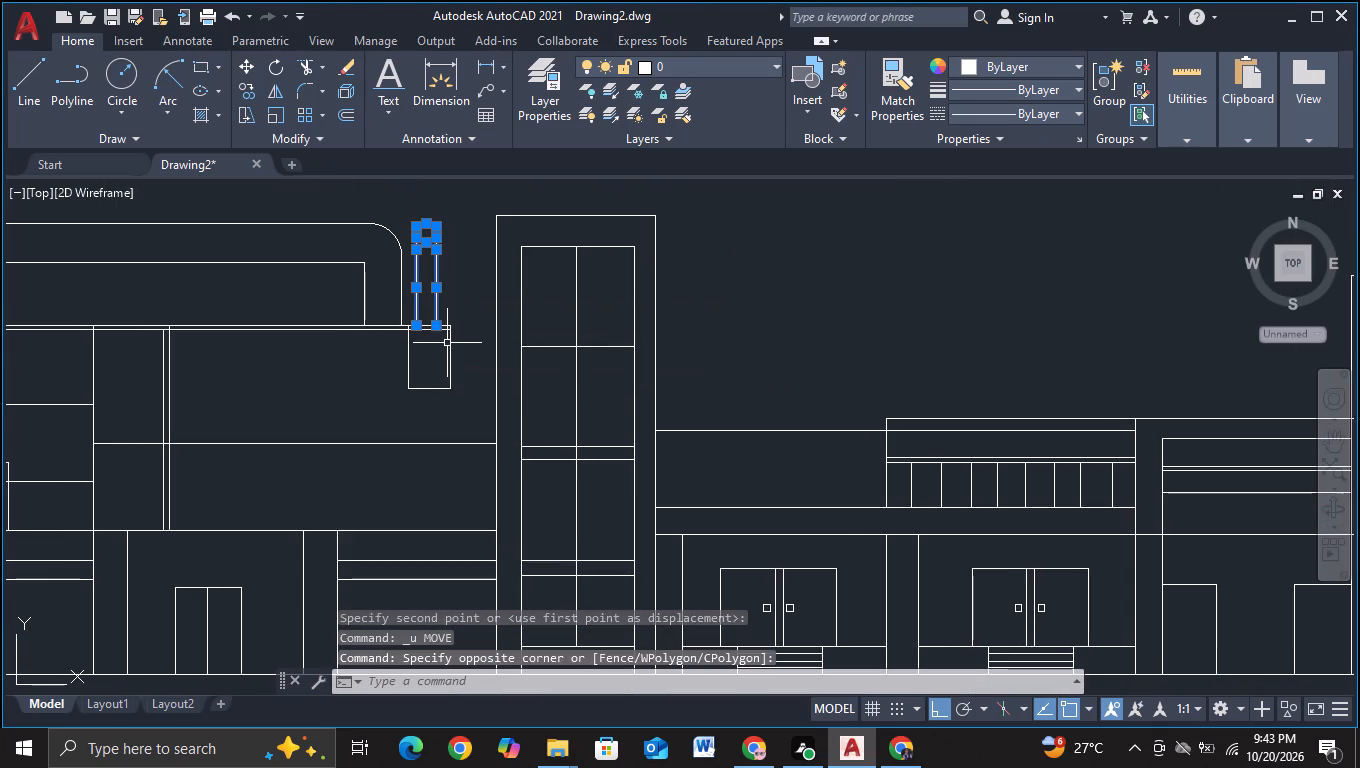
{"action": "key", "text": "m"}
{"action": "left_click", "coordinate": [469, 379]}
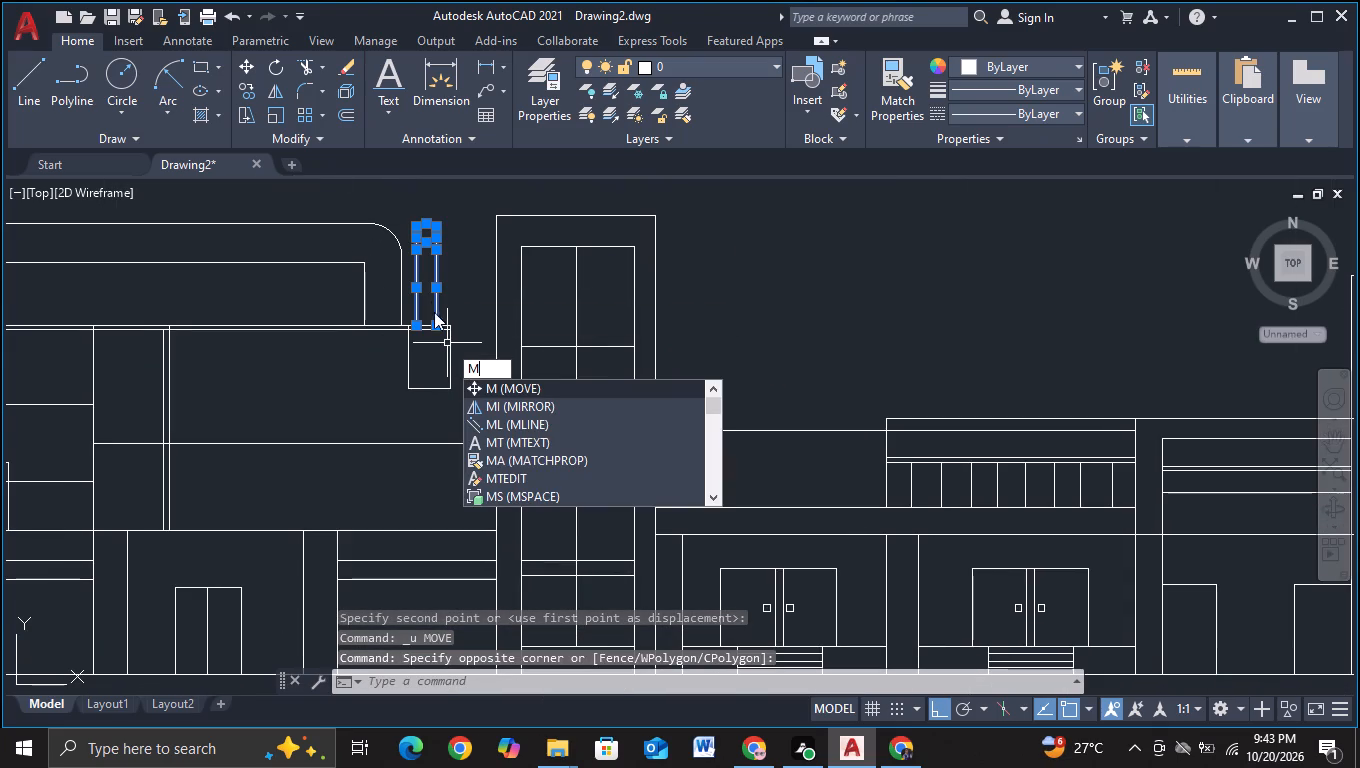
{"action": "left_click", "coordinate": [504, 383]}
{"action": "left_click", "coordinate": [426, 294]}
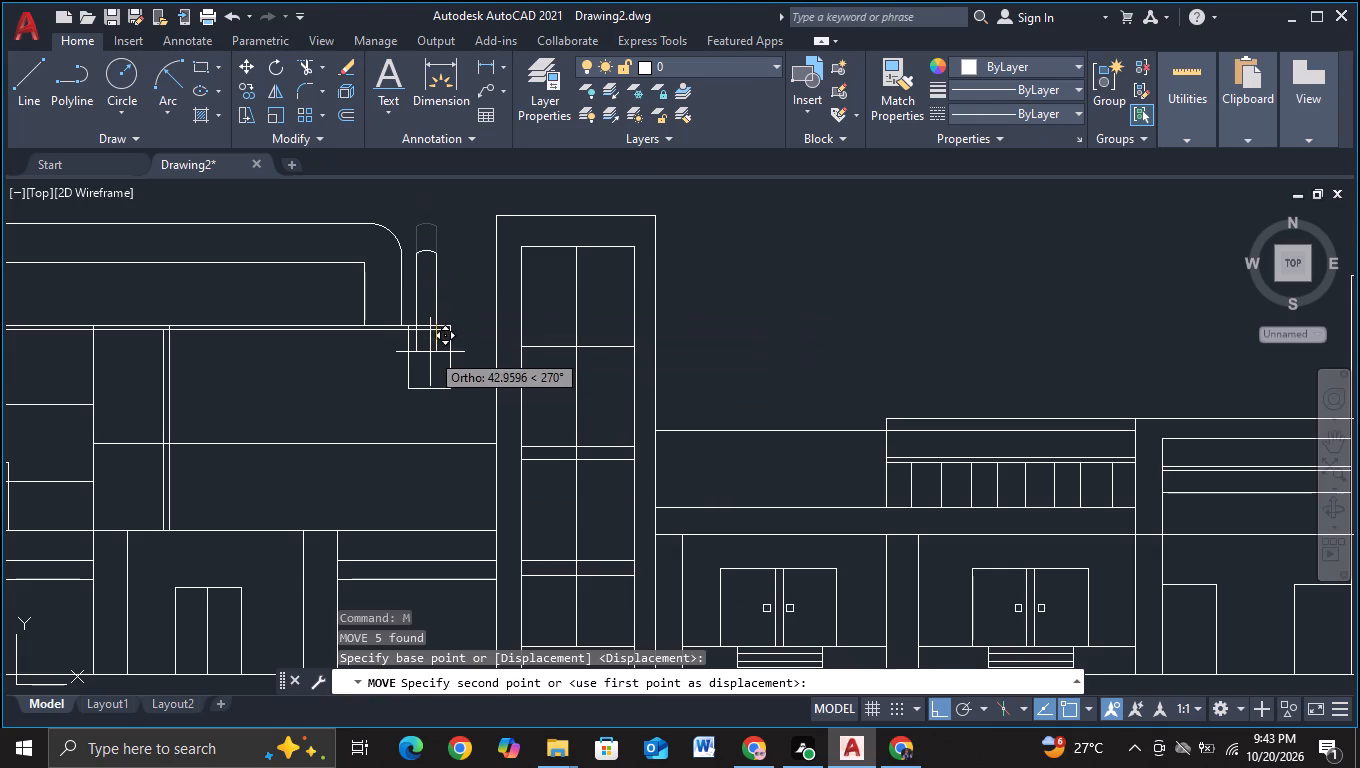
{"action": "left_click", "coordinate": [439, 354]}
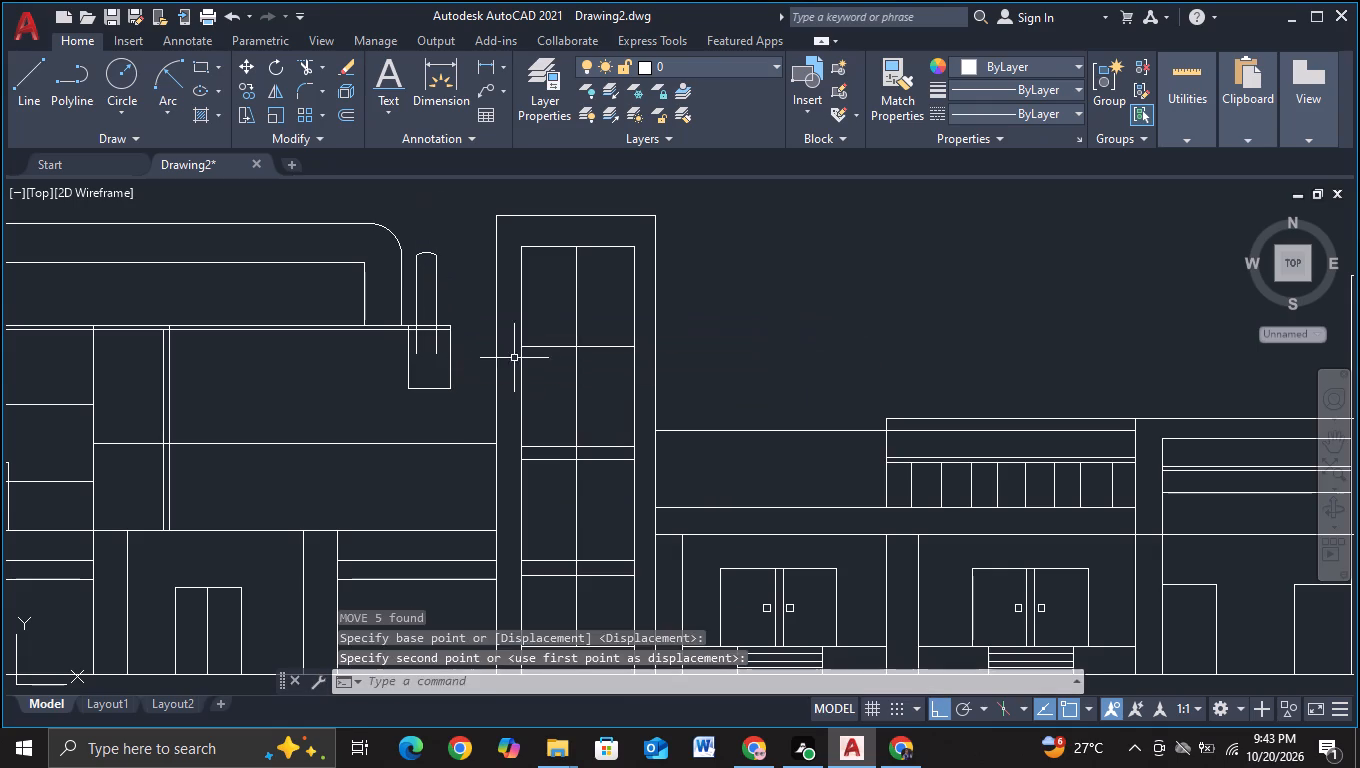
Trim both legs of the narrow upright back to the upper roof line.
{"action": "scroll", "coordinate": [497, 352], "scroll_direction": "up", "scroll_amount": 2}
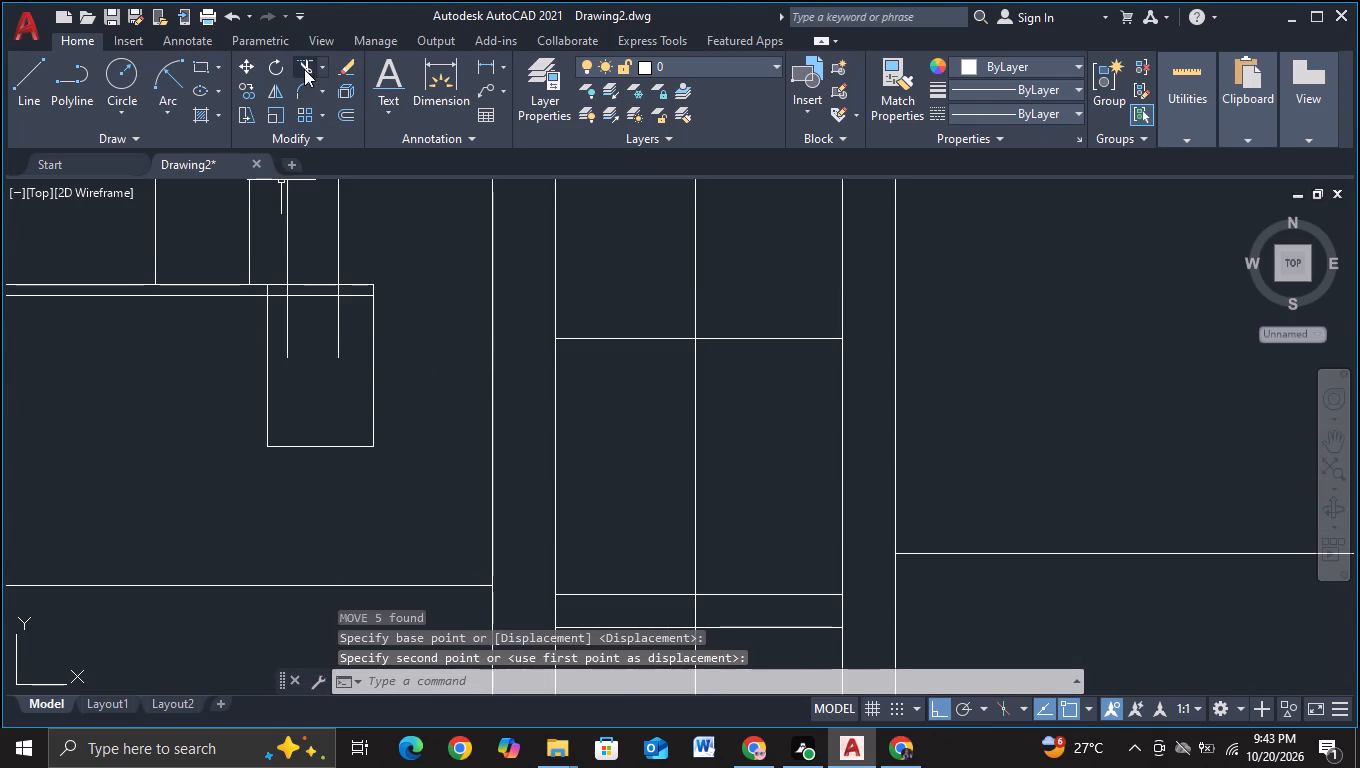
{"action": "left_click", "coordinate": [303, 67]}
{"action": "left_click", "coordinate": [286, 323]}
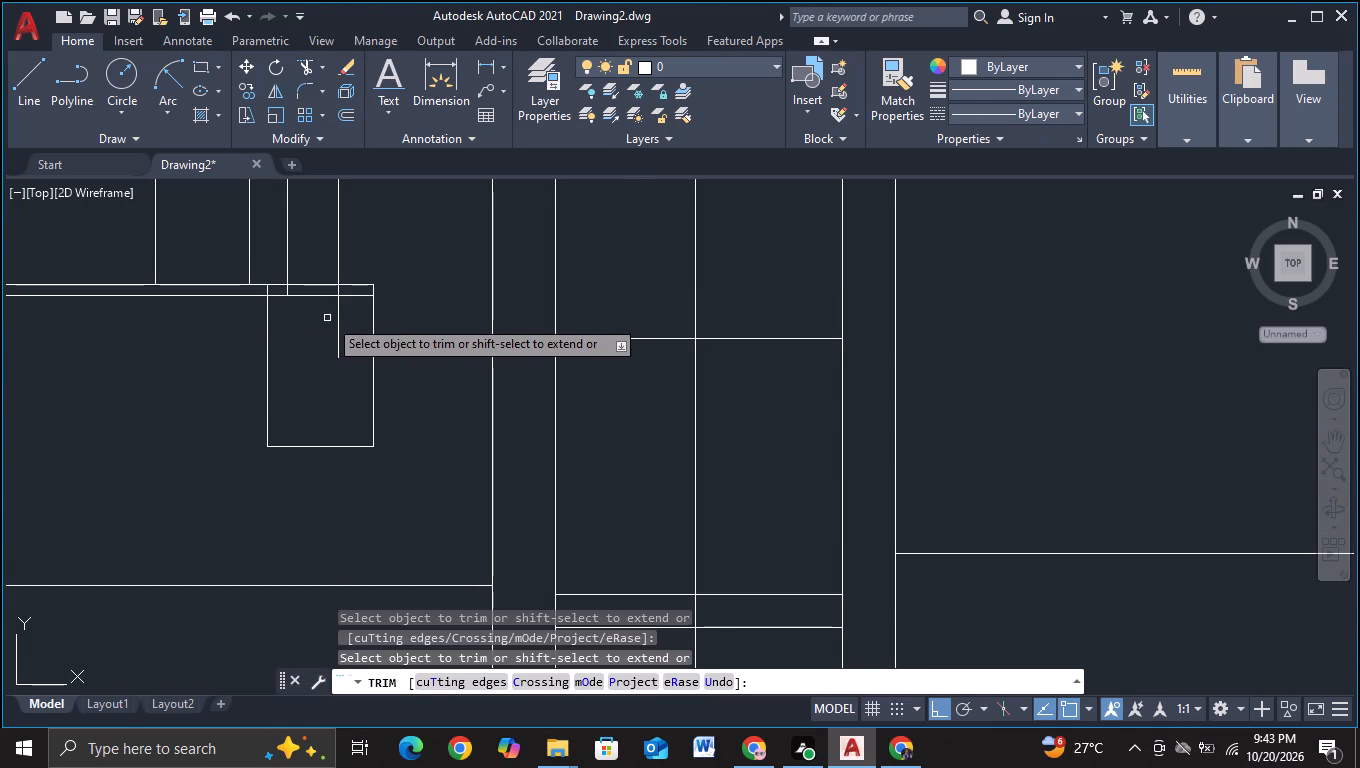
{"action": "left_click", "coordinate": [337, 317]}
{"action": "left_click", "coordinate": [341, 292]}
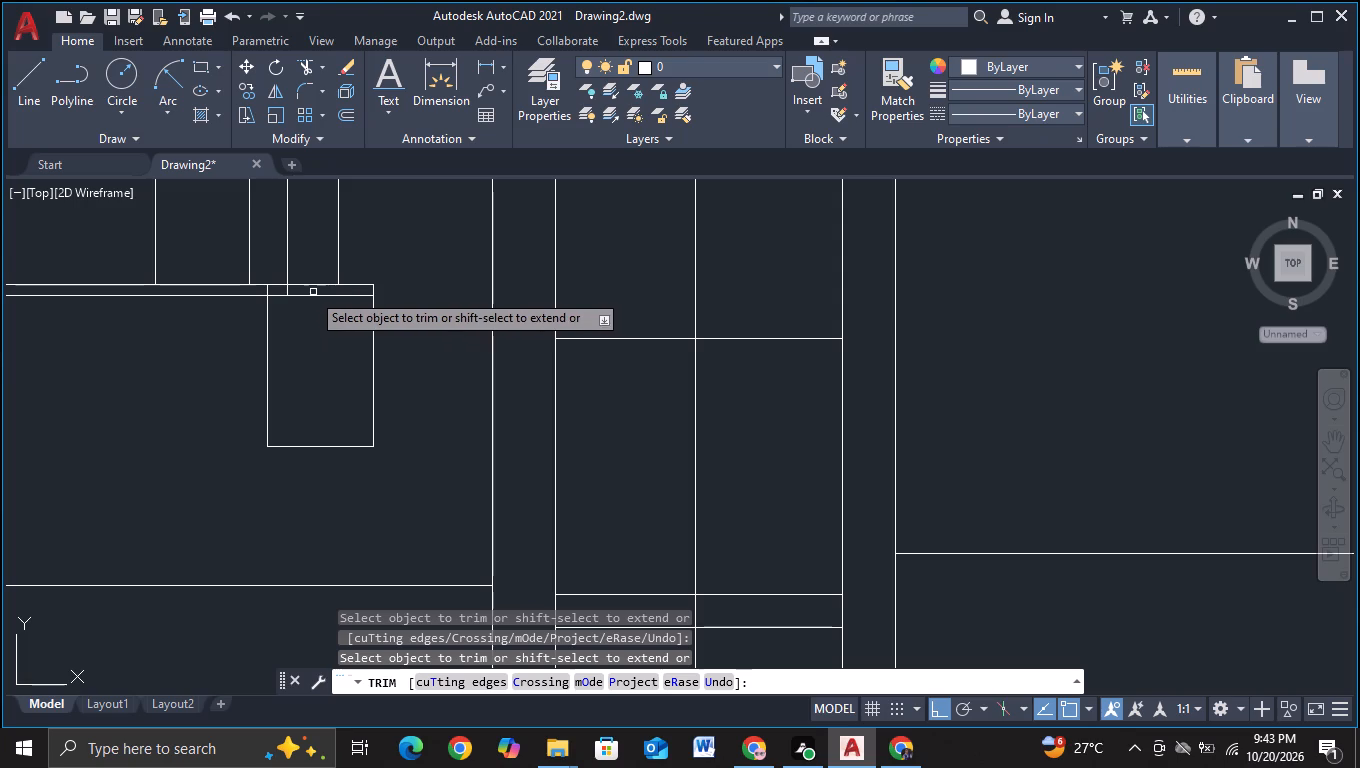
{"action": "left_click", "coordinate": [287, 289]}
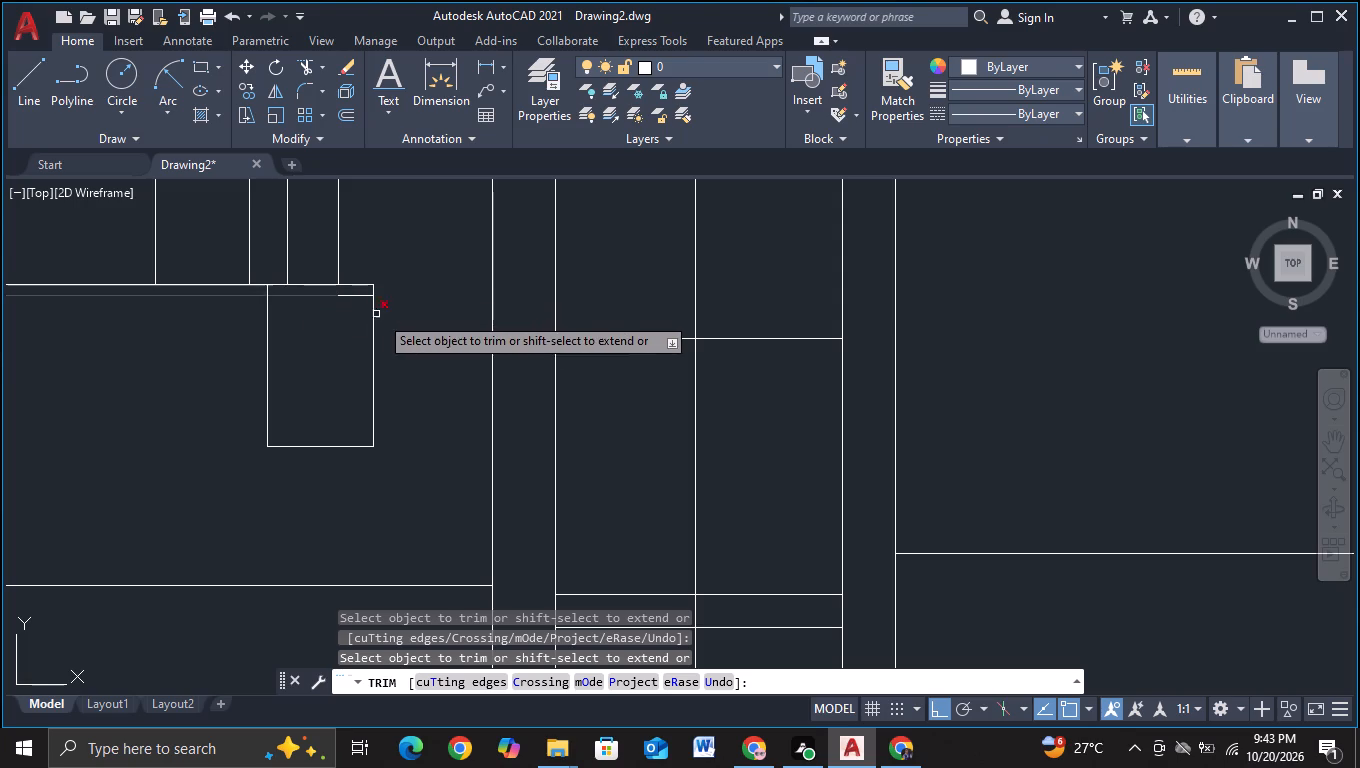
{"action": "scroll", "coordinate": [383, 317], "scroll_direction": "down", "scroll_amount": 2}
{"action": "middle_click_drag", "start_coordinate": [406, 338], "coordinate": [413, 366]}
{"action": "key", "text": "Escape"}
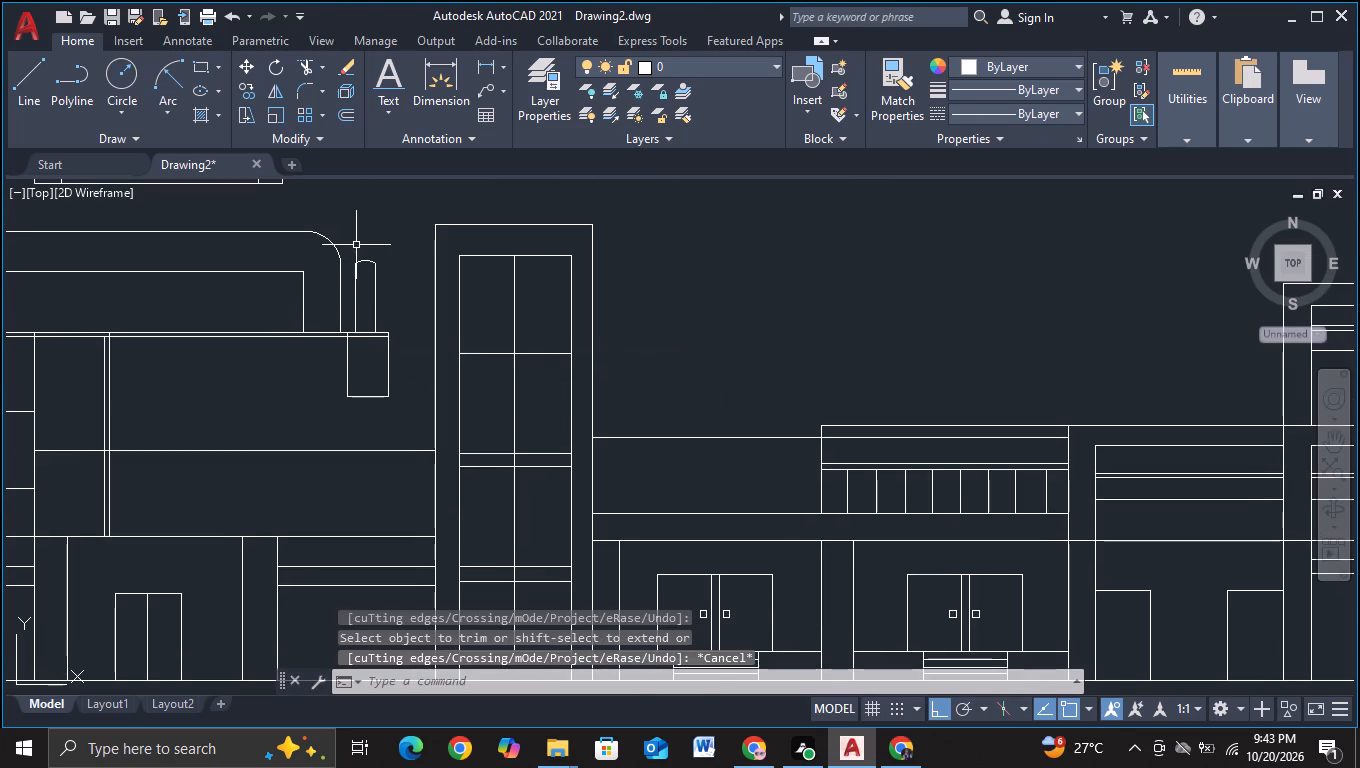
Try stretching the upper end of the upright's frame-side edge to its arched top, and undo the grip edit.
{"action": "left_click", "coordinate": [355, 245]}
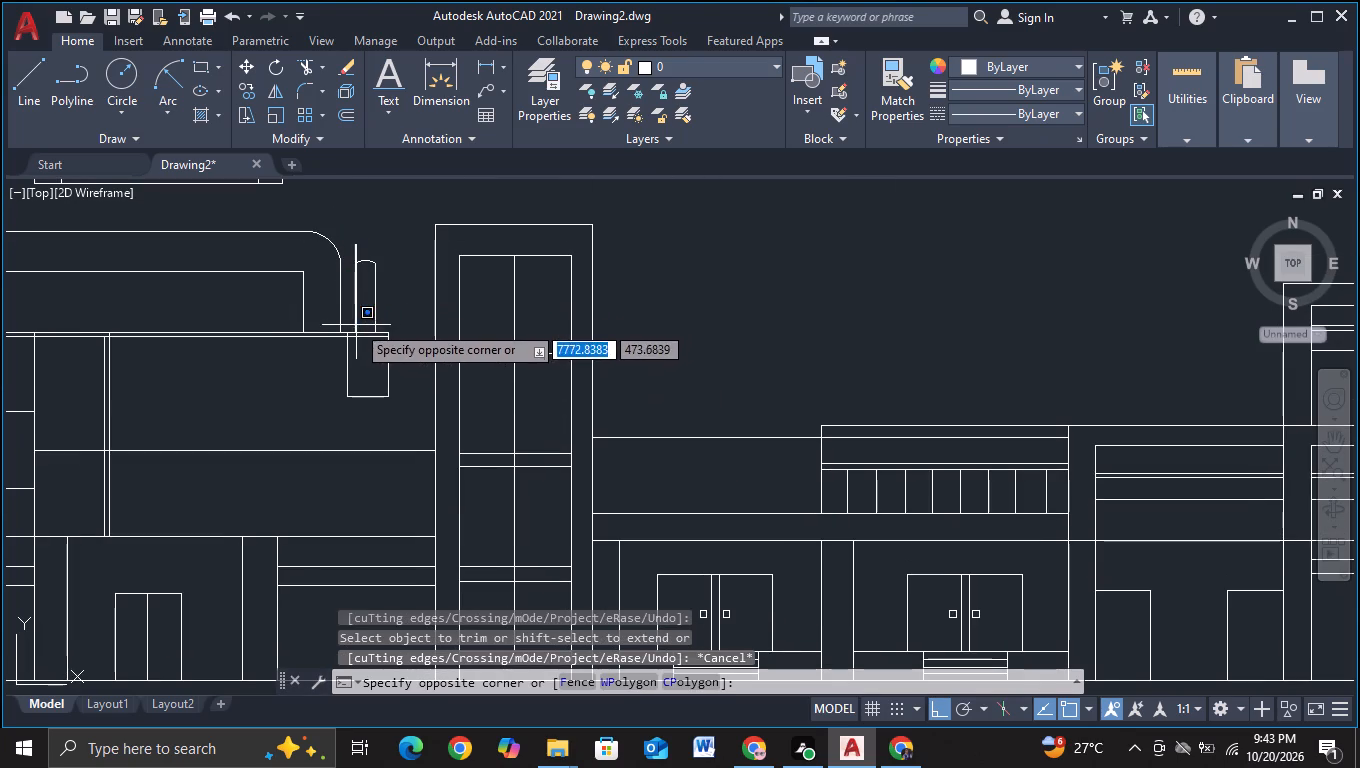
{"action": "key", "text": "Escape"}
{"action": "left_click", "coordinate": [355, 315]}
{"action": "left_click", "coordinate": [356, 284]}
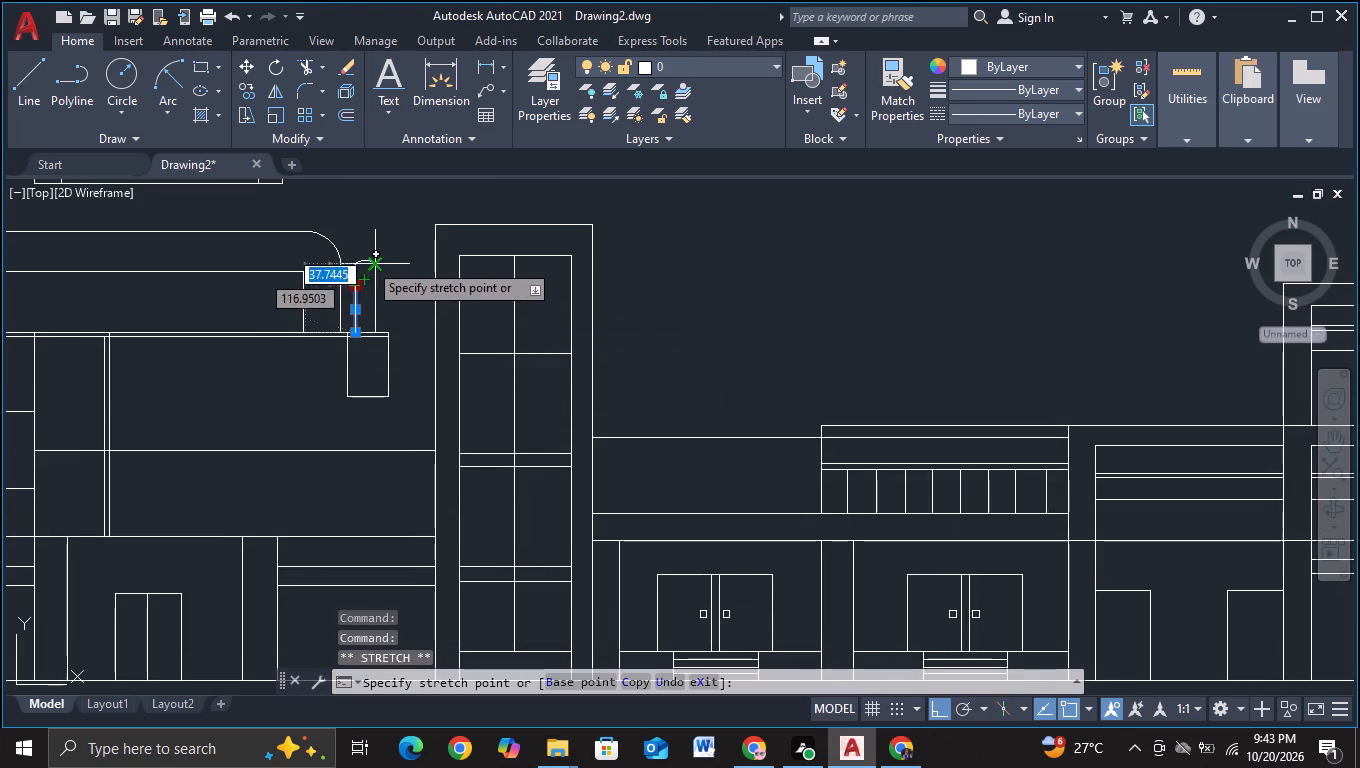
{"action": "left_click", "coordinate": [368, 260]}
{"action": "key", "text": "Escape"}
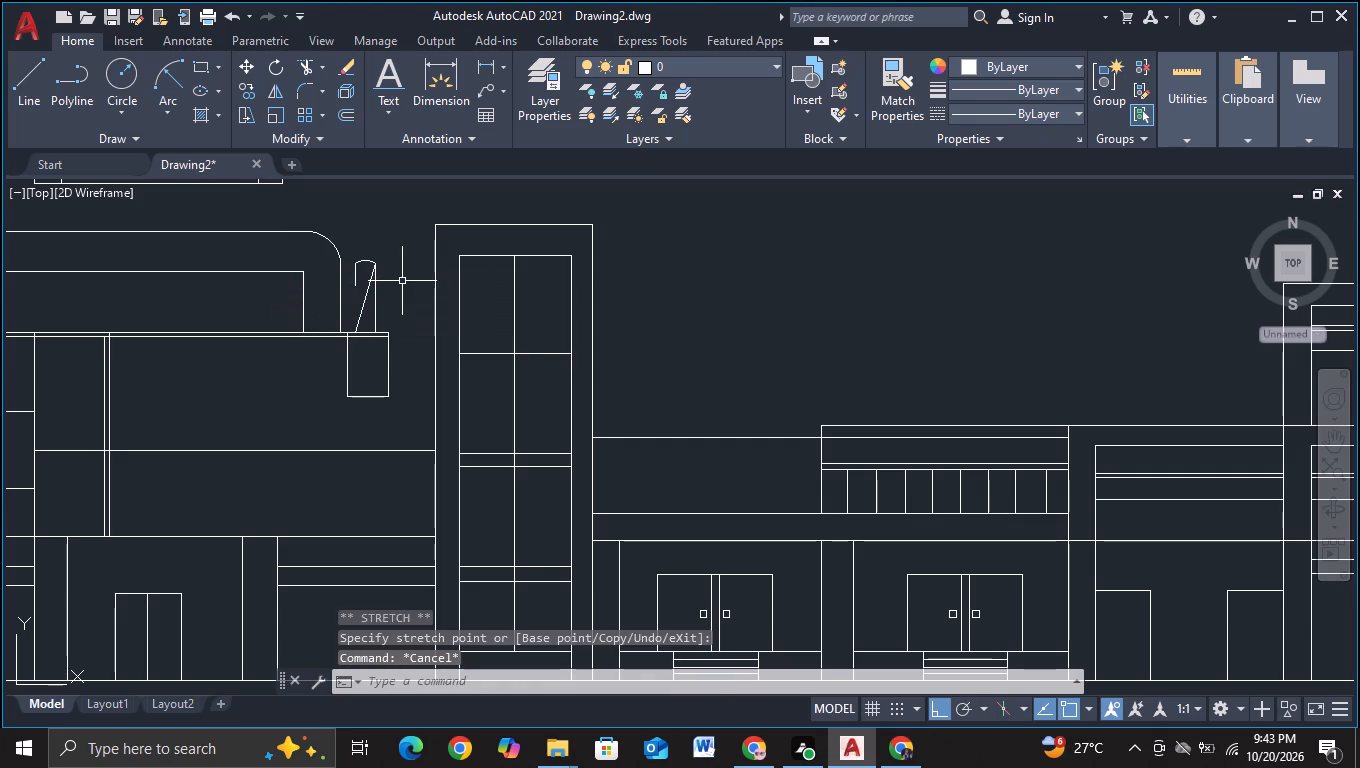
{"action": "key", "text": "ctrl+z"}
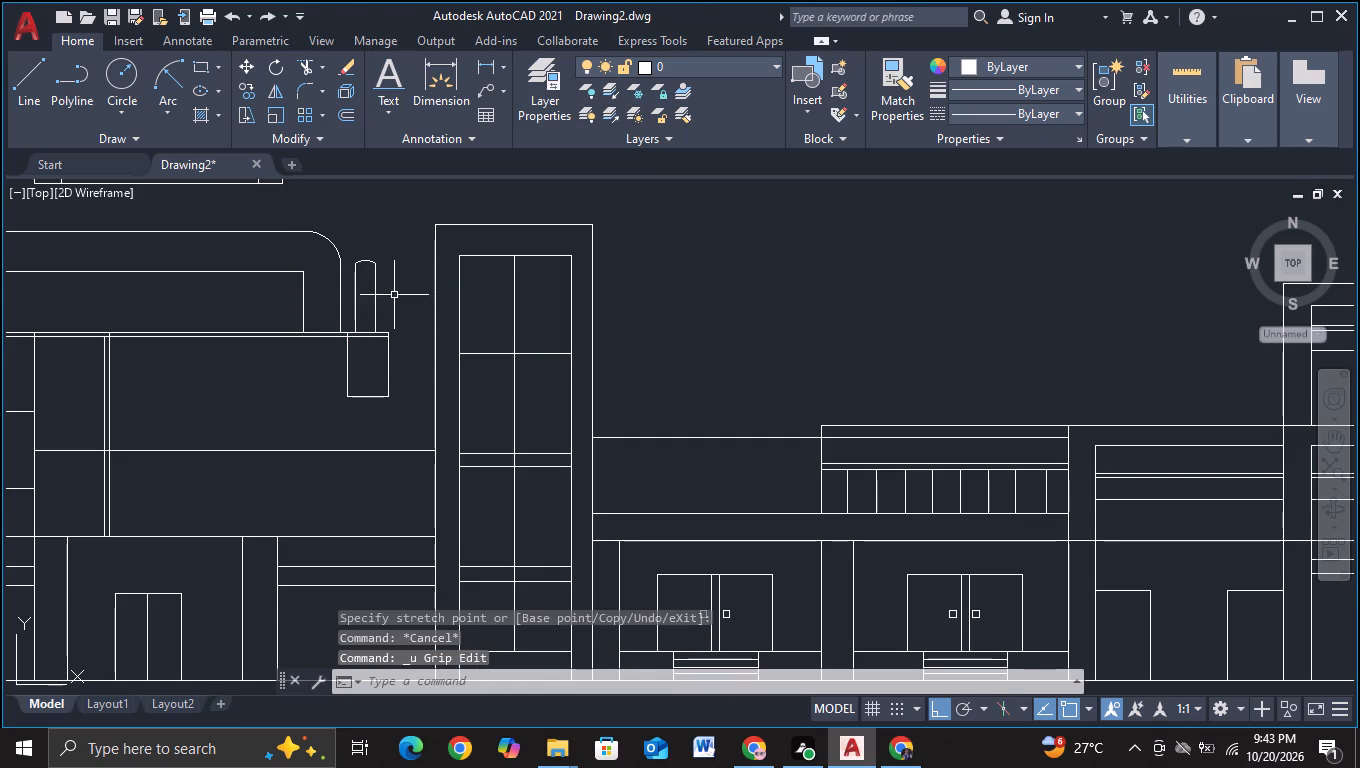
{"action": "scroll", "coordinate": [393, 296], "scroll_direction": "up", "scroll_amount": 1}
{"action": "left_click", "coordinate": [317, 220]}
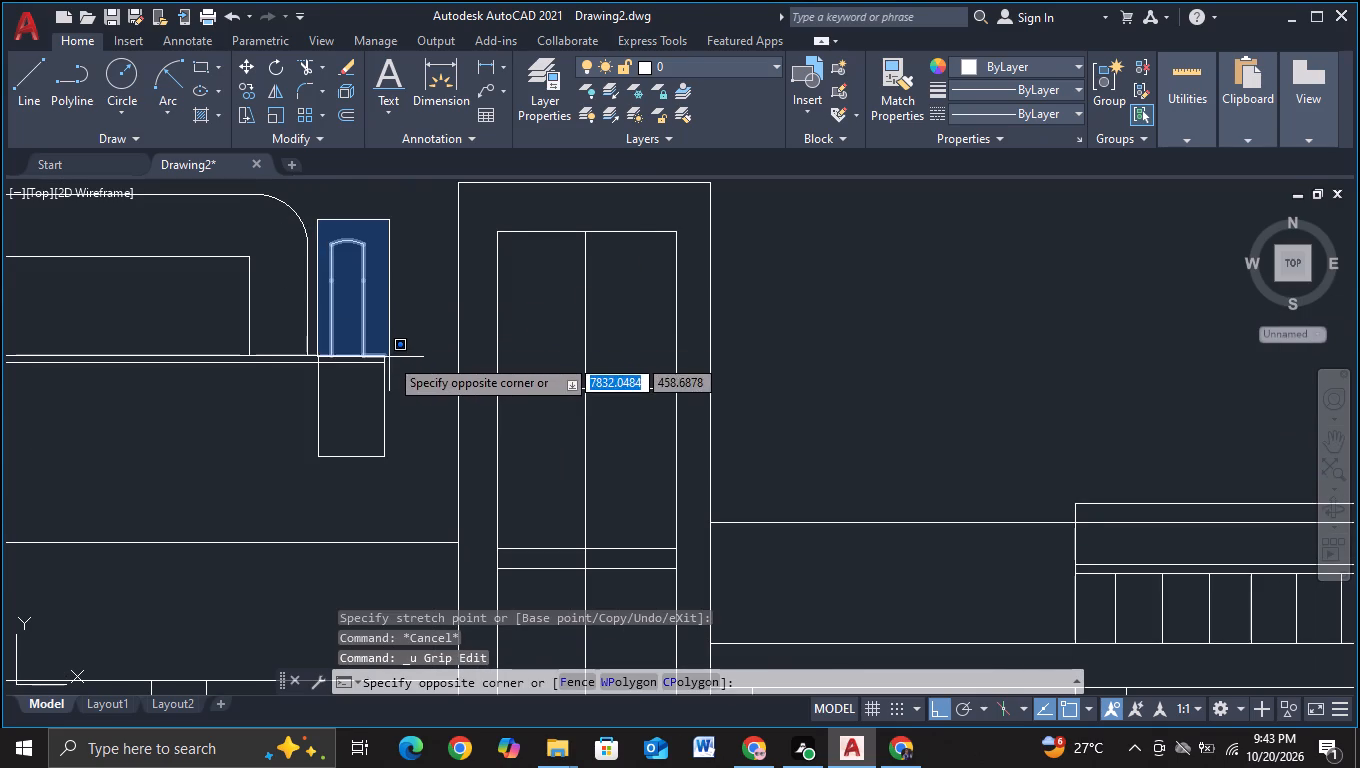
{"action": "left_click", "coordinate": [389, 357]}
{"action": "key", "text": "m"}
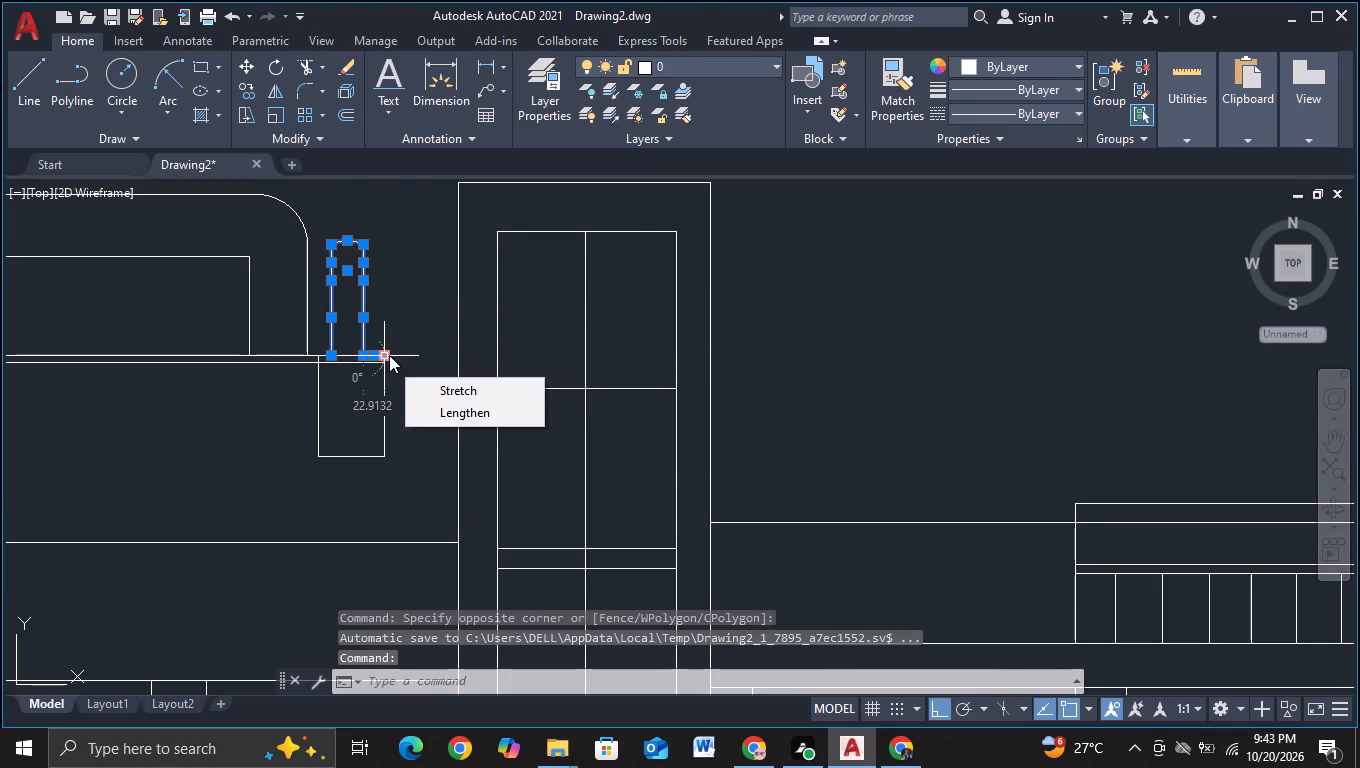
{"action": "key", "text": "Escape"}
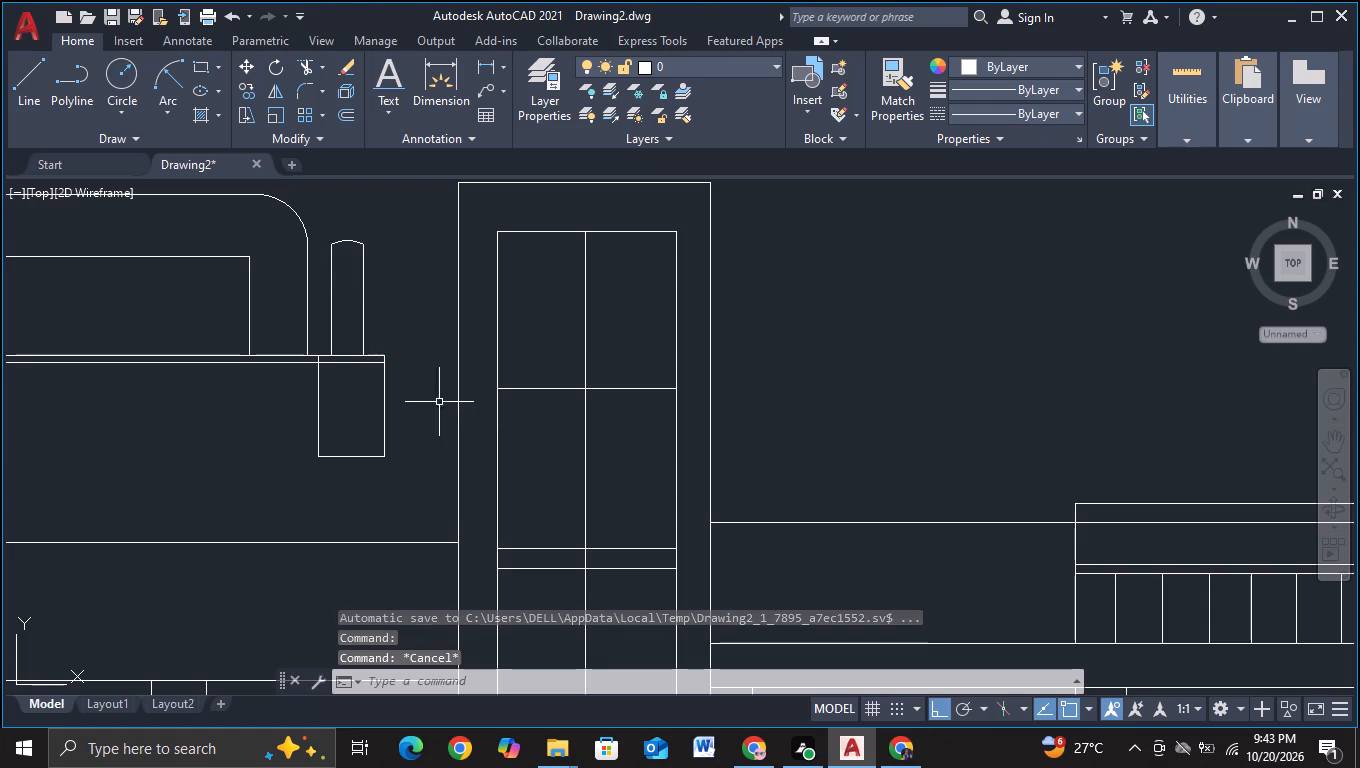
Move the arched narrow upright slightly sideways along the roof line, centring it over the box below.
{"action": "left_click", "coordinate": [317, 227]}
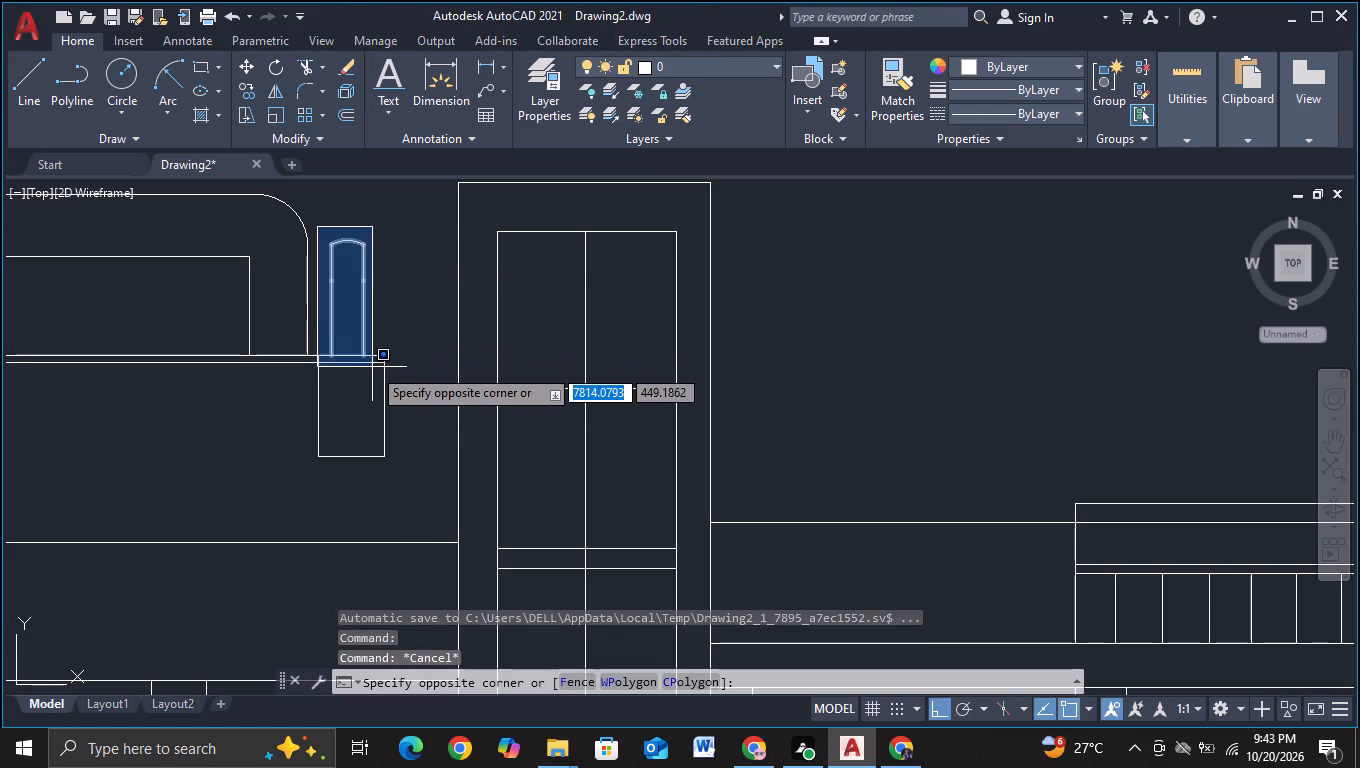
{"action": "left_click", "coordinate": [372, 367]}
{"action": "key", "text": "m"}
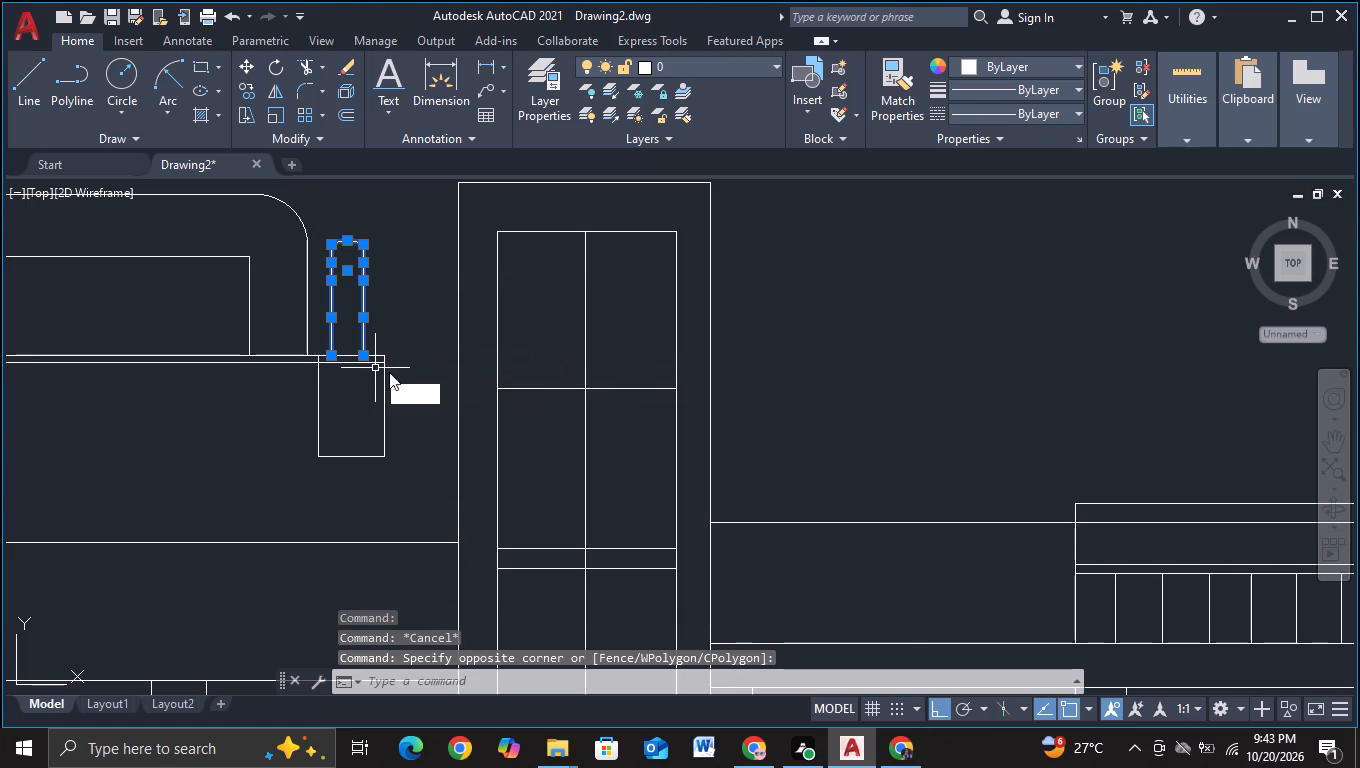
{"action": "left_click", "coordinate": [453, 419]}
{"action": "left_click", "coordinate": [345, 321]}
{"action": "scroll", "coordinate": [350, 321], "scroll_direction": "up", "scroll_amount": 1}
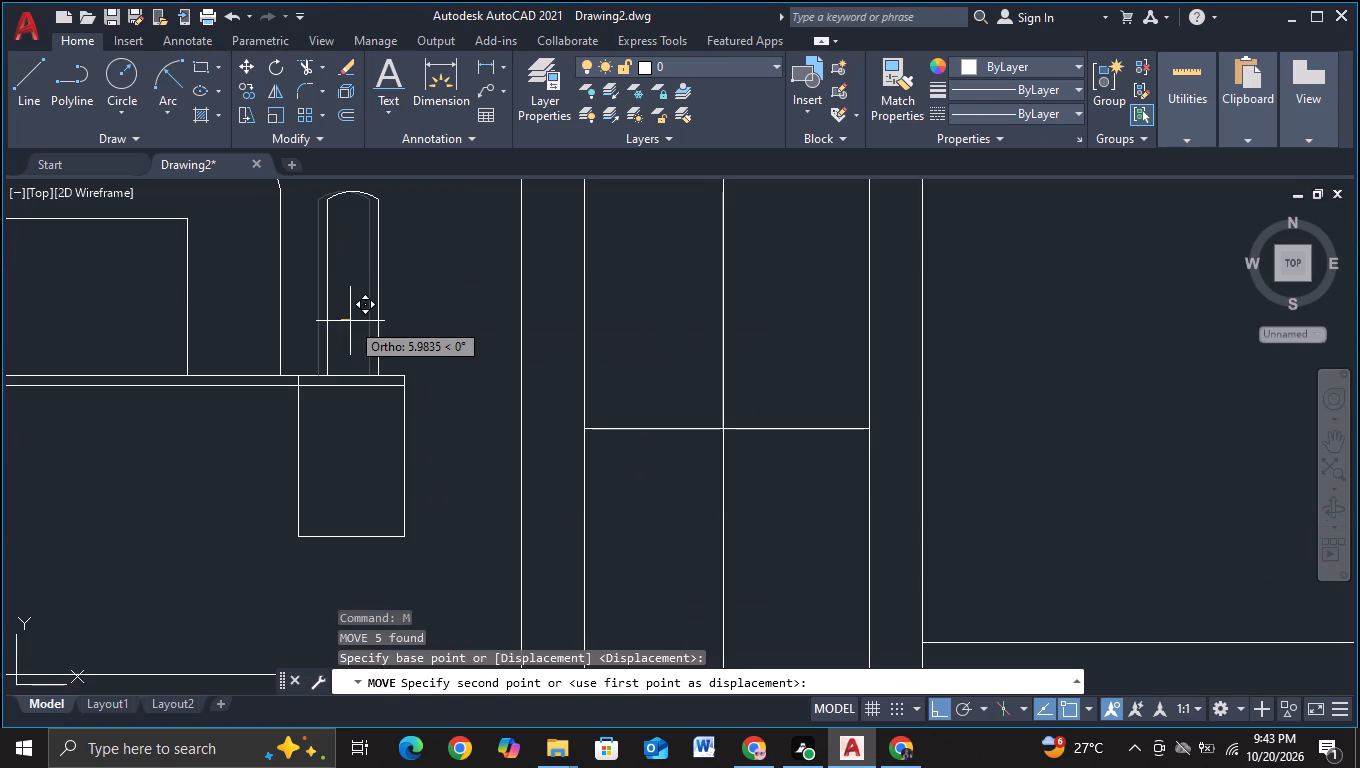
{"action": "left_click", "coordinate": [348, 321]}
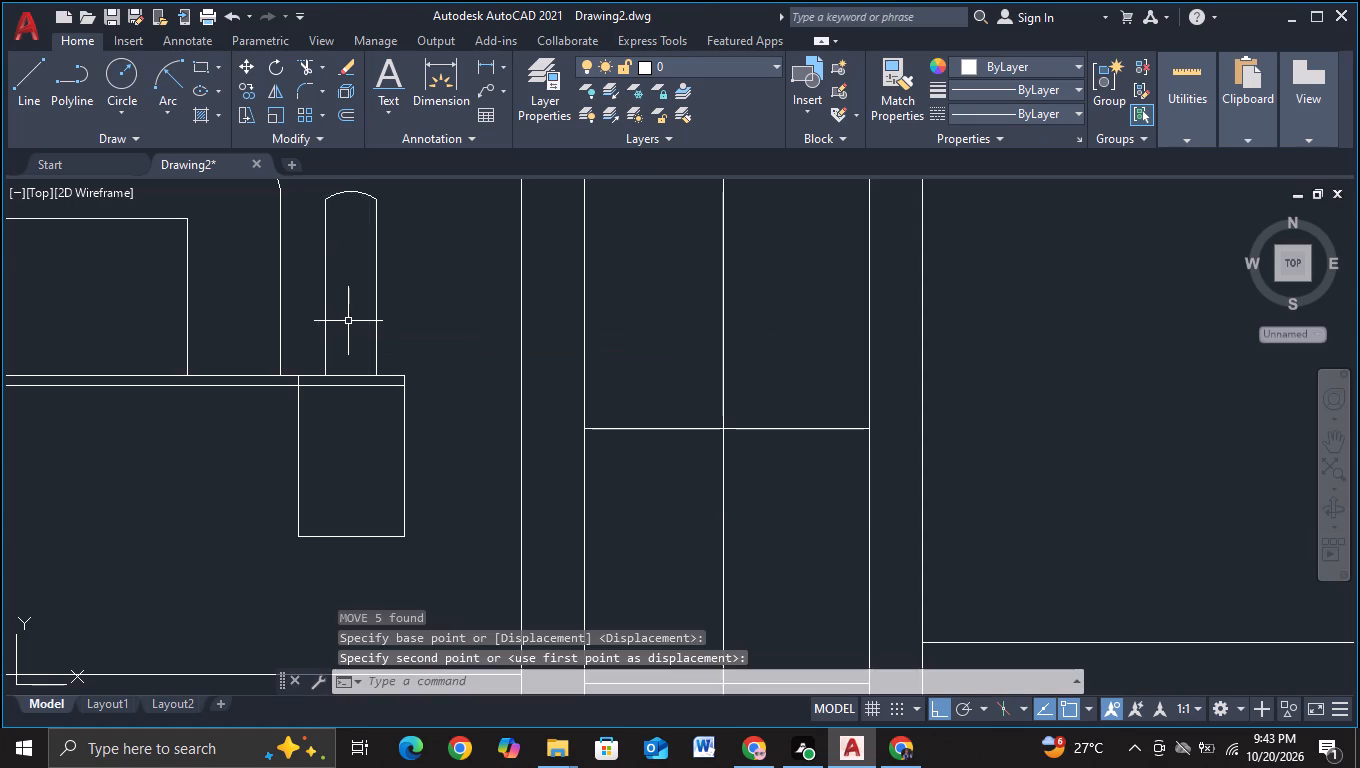
{"action": "scroll", "coordinate": [354, 323], "scroll_direction": "down", "scroll_amount": 1}
{"action": "middle_click_drag", "start_coordinate": [438, 413], "coordinate": [421, 368]}
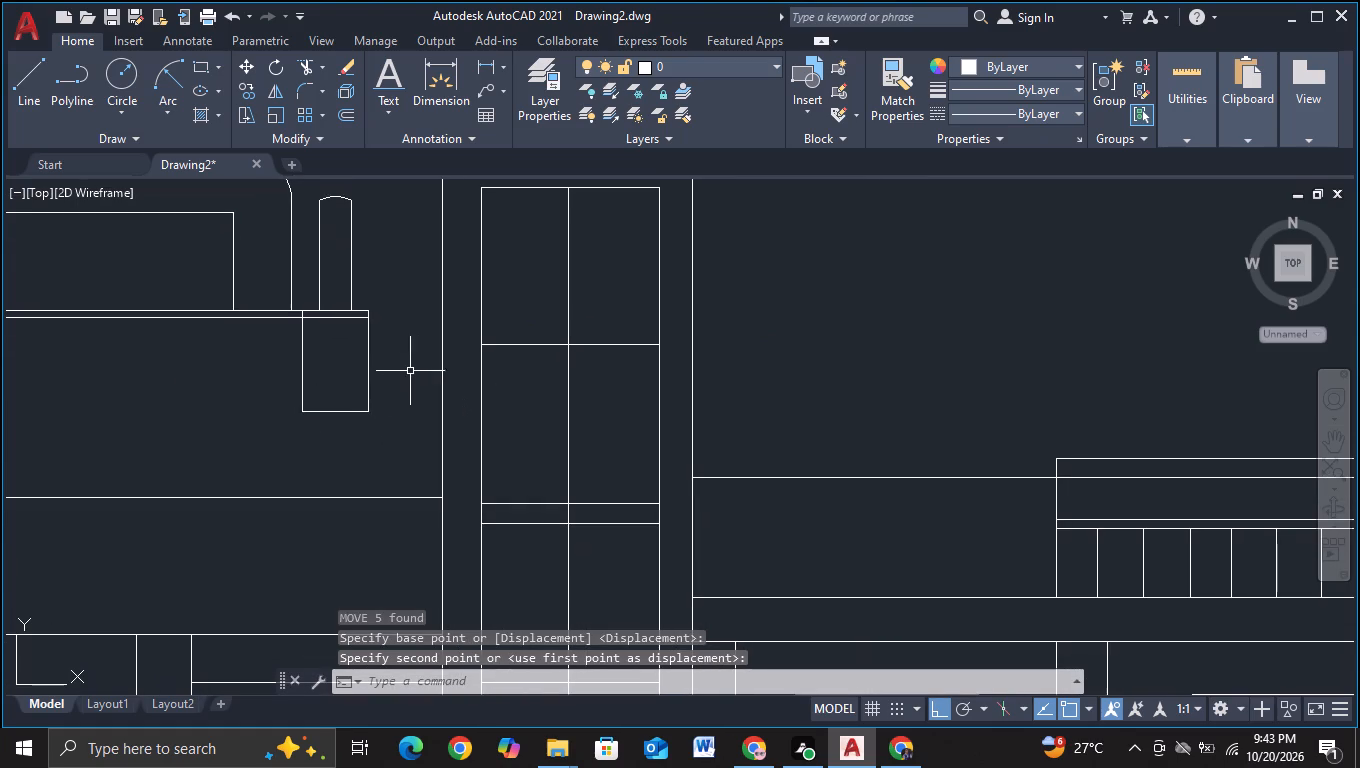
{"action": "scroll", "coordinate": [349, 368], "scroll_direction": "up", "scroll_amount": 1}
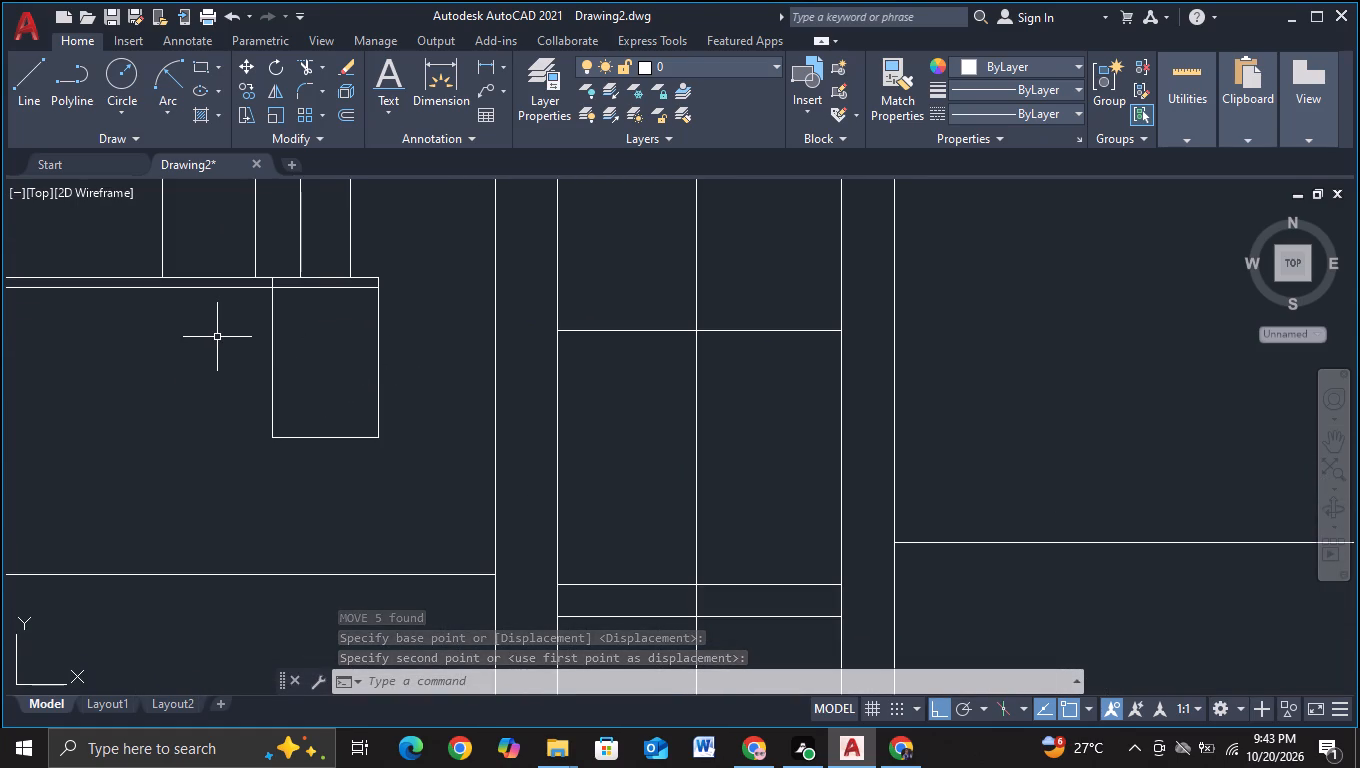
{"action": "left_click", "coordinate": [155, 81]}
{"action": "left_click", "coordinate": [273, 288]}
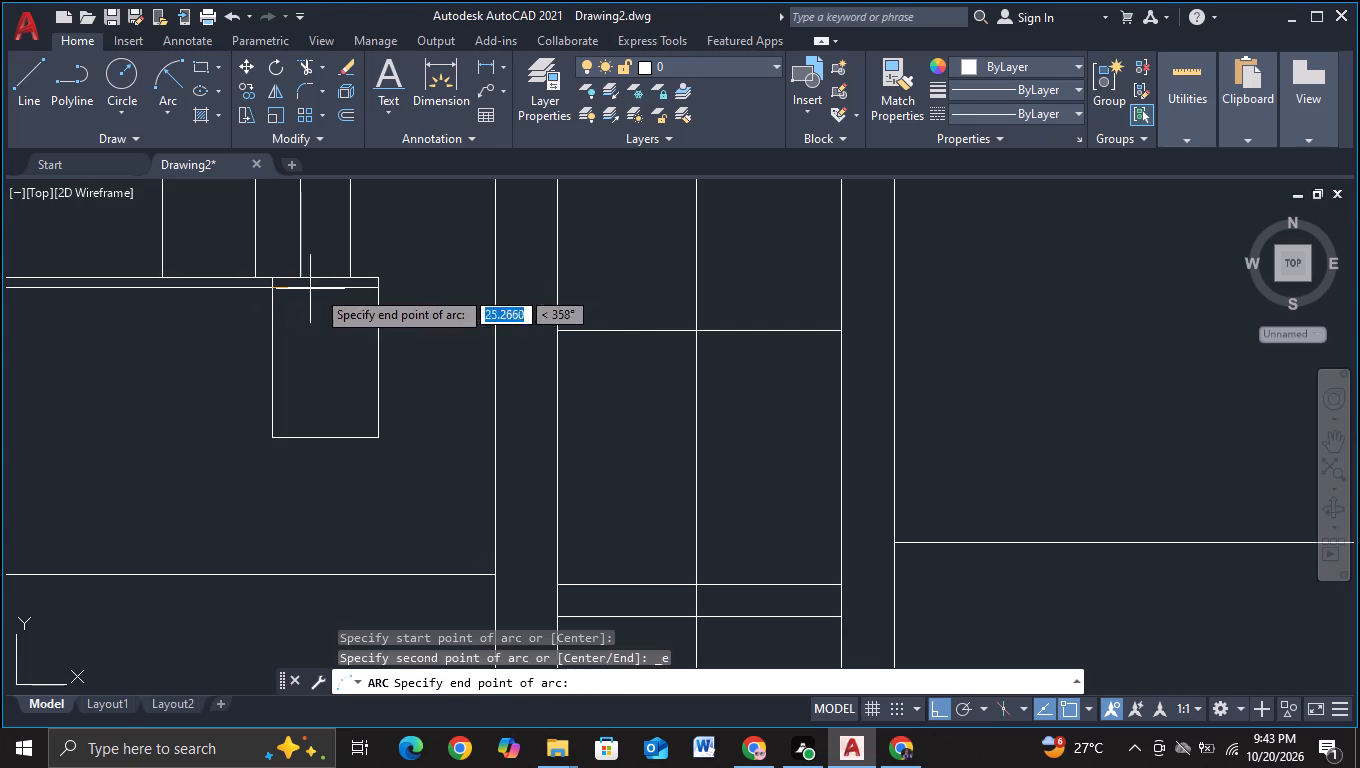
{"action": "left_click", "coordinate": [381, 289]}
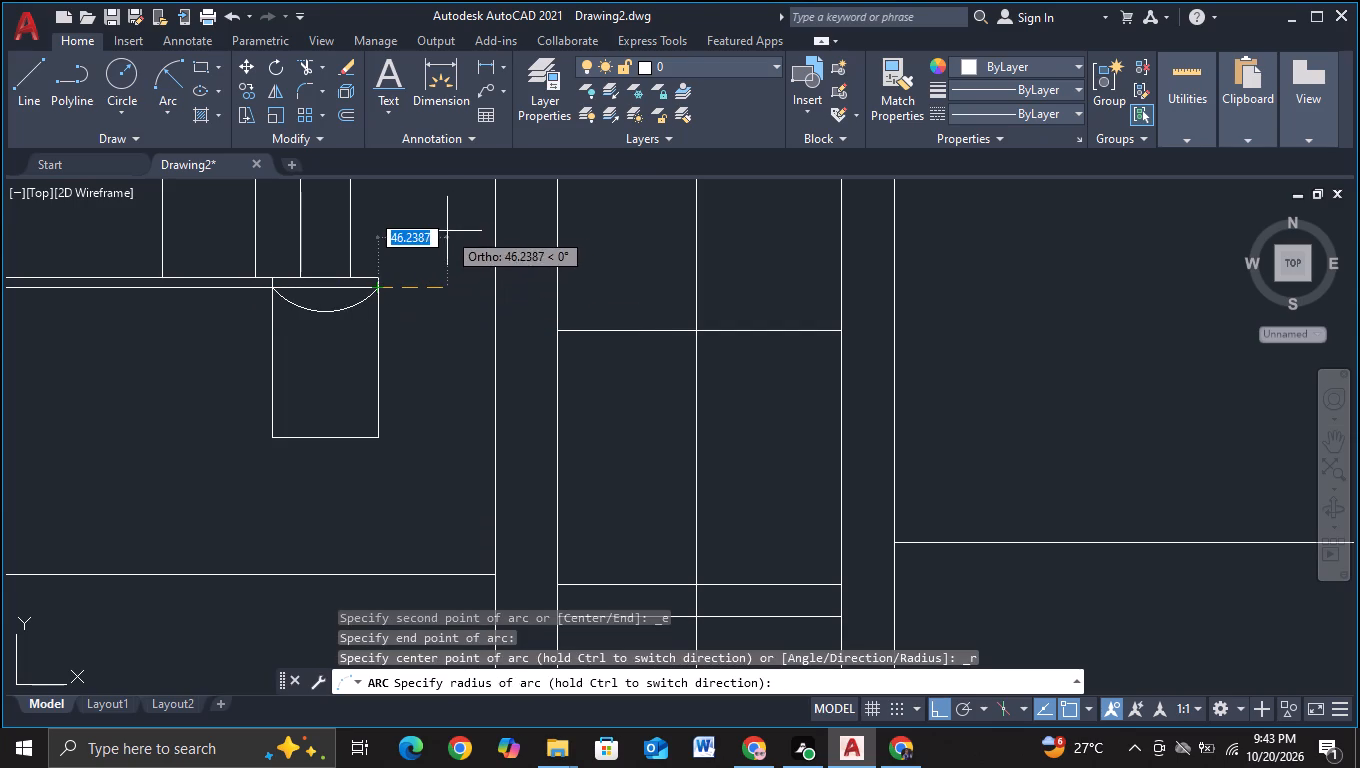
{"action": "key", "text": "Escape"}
Draw two shallow start-end-radius arcs across the box, one bulging upward from the lower roof line and one bulging downward from the bottom edge.
{"action": "left_click", "coordinate": [164, 87]}
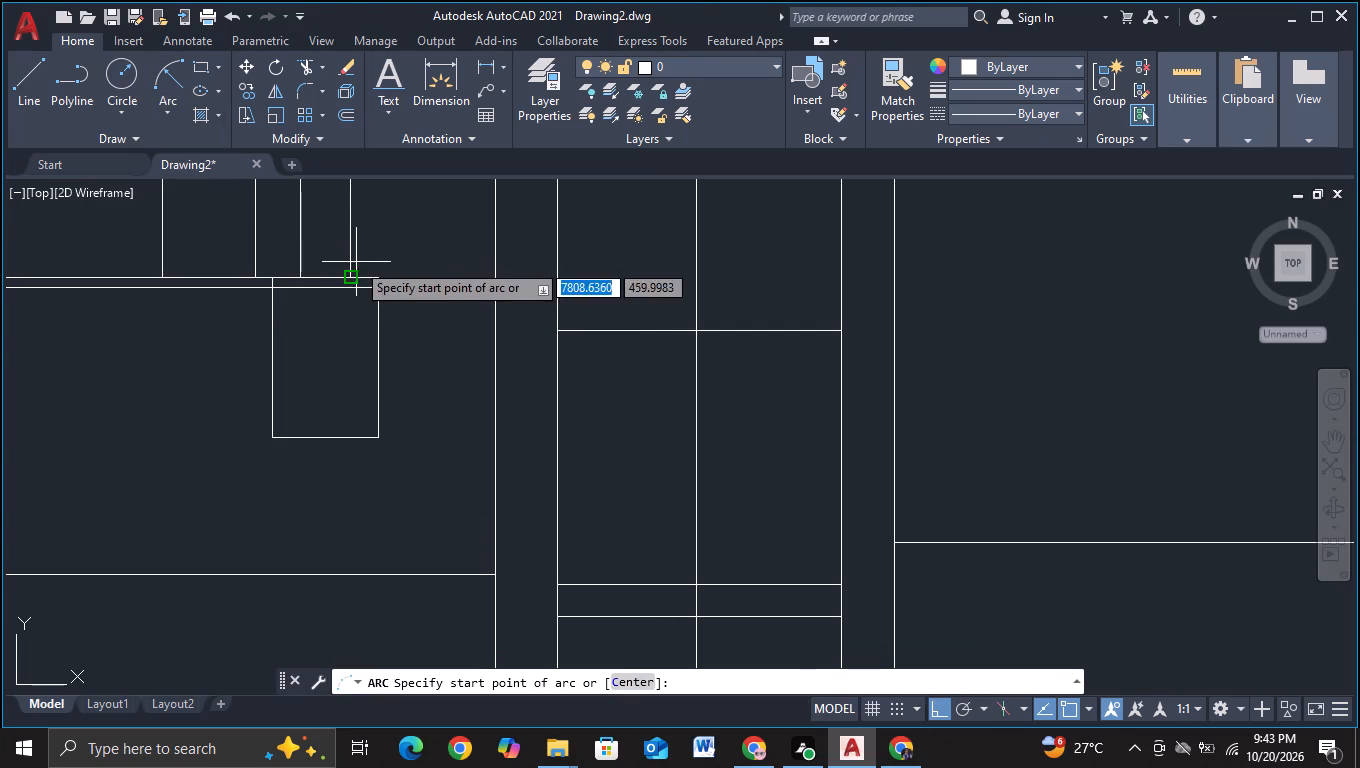
{"action": "left_click", "coordinate": [375, 285]}
{"action": "left_click", "coordinate": [274, 289]}
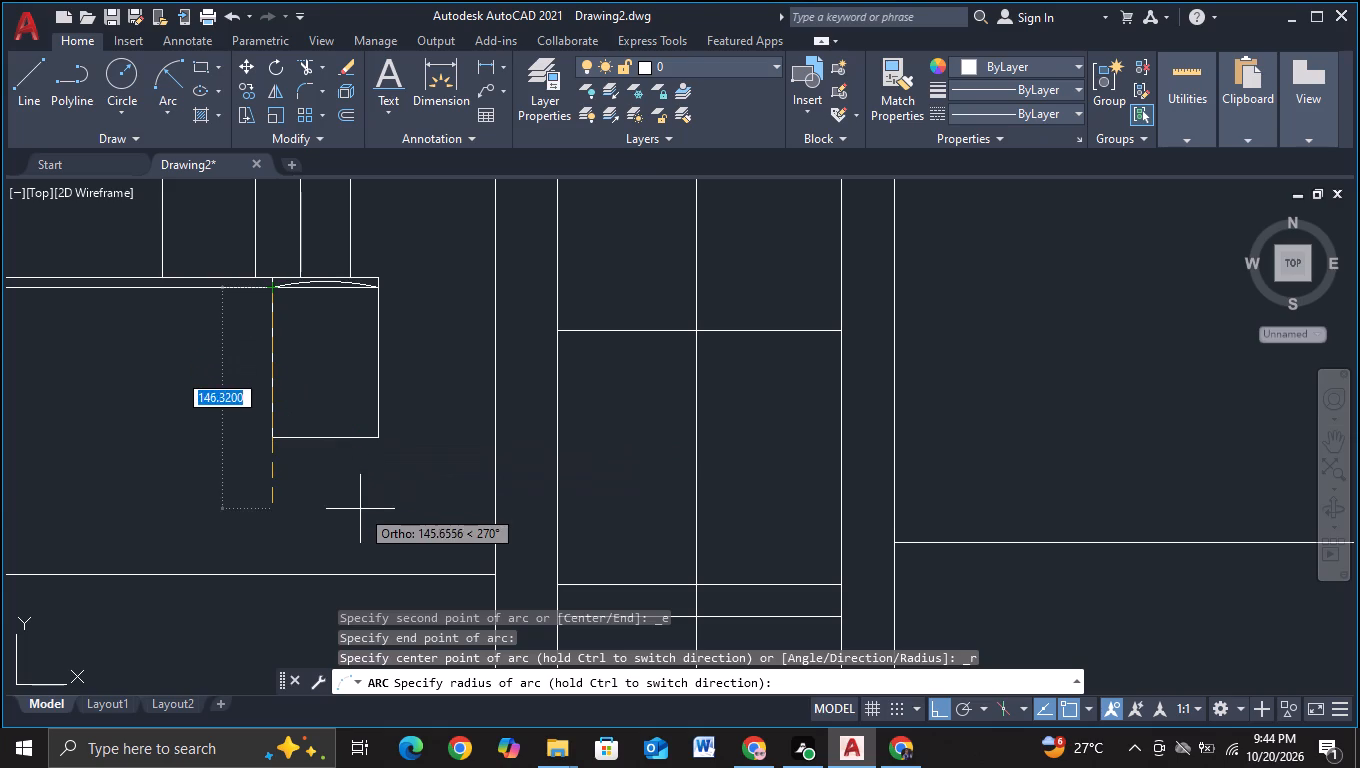
{"action": "left_click", "coordinate": [374, 530]}
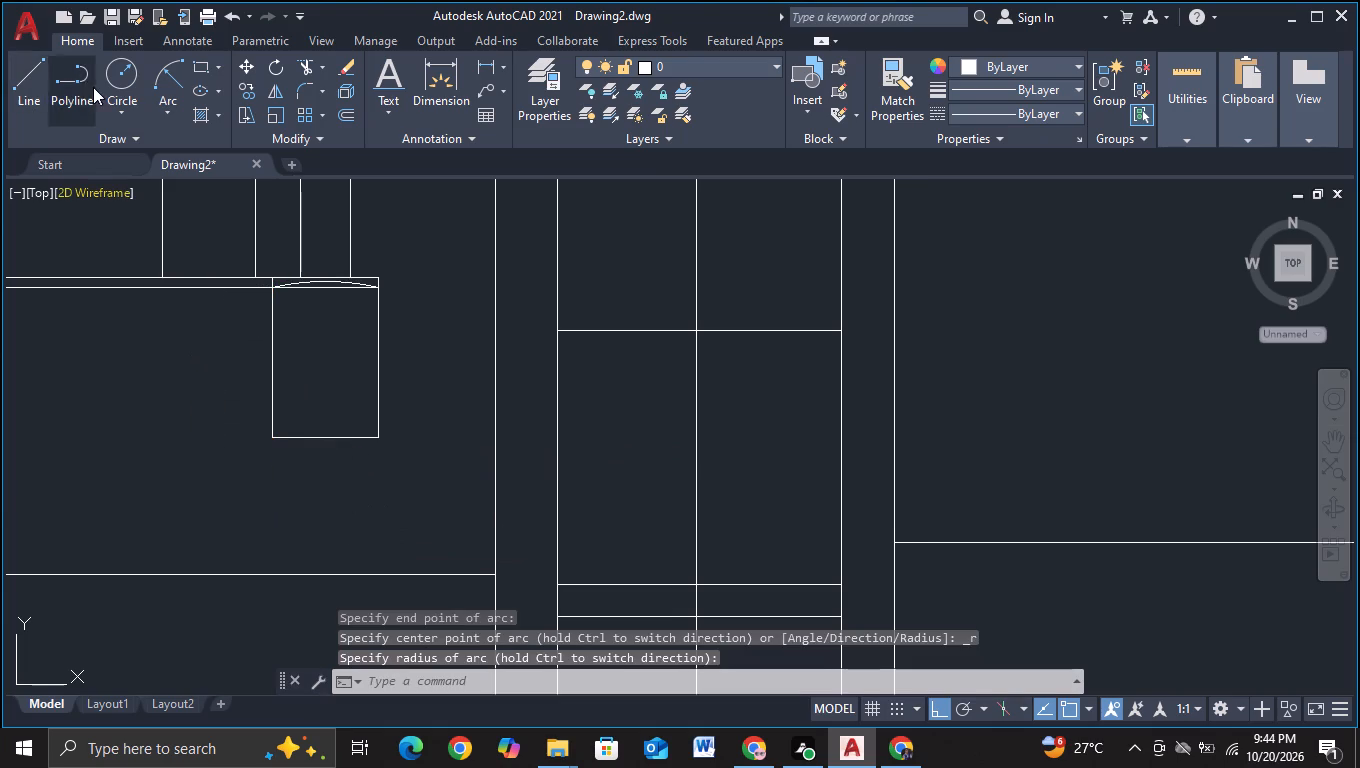
{"action": "left_click", "coordinate": [157, 86]}
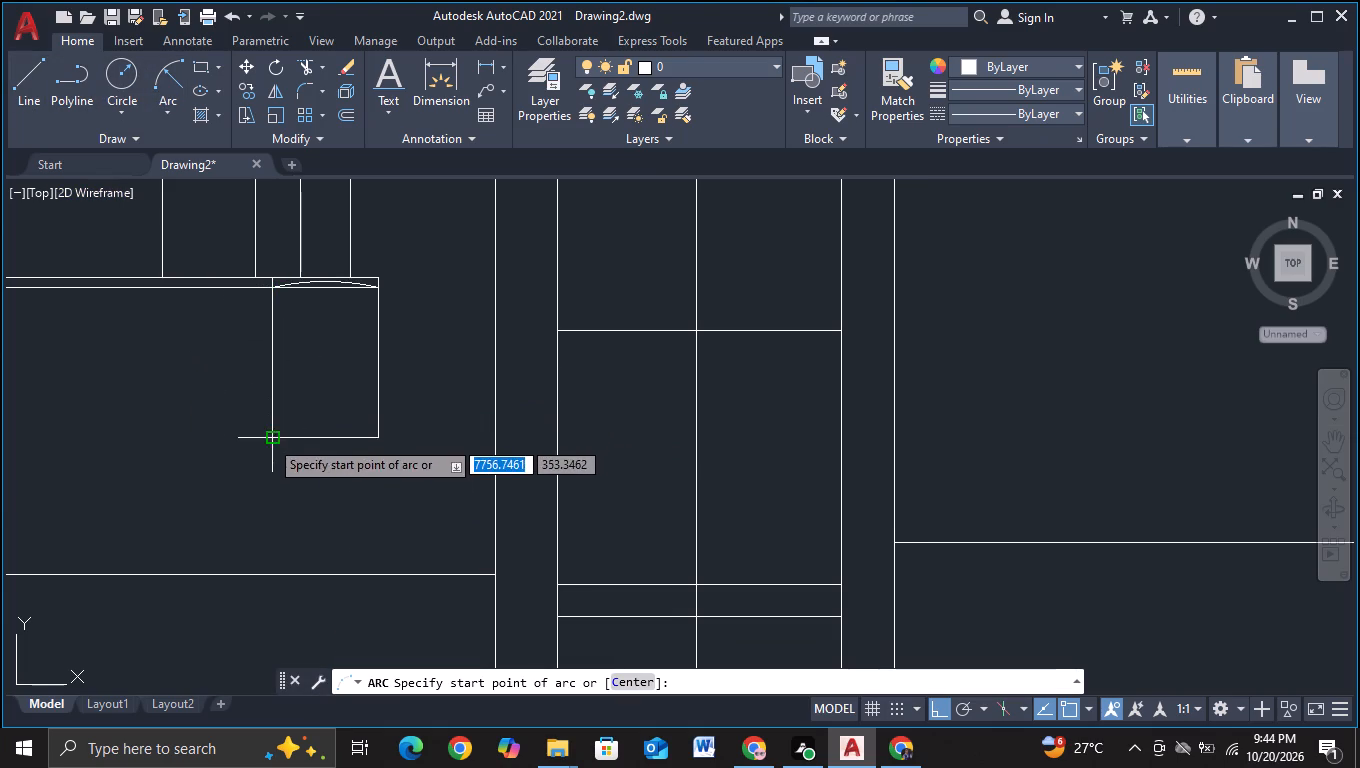
{"action": "left_click", "coordinate": [269, 439]}
{"action": "left_click", "coordinate": [376, 438]}
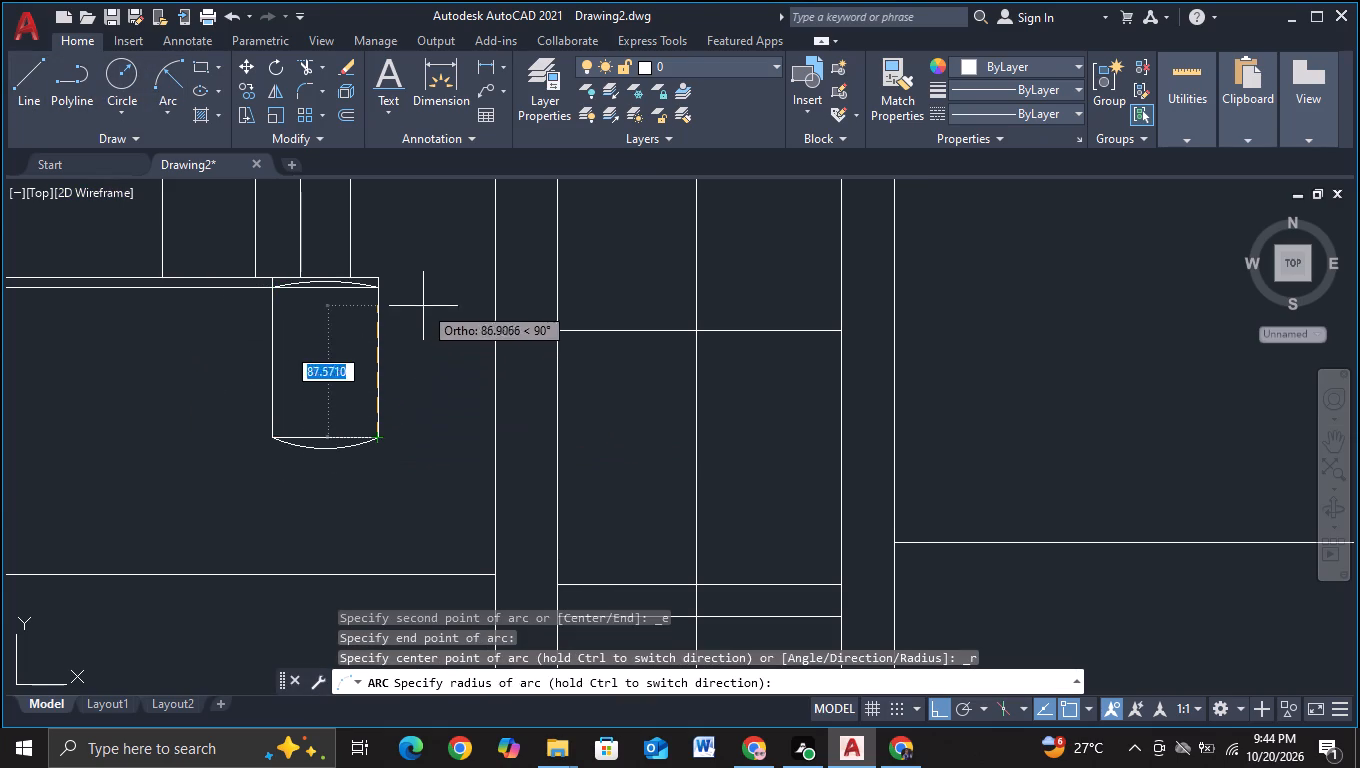
{"action": "left_click", "coordinate": [459, 231]}
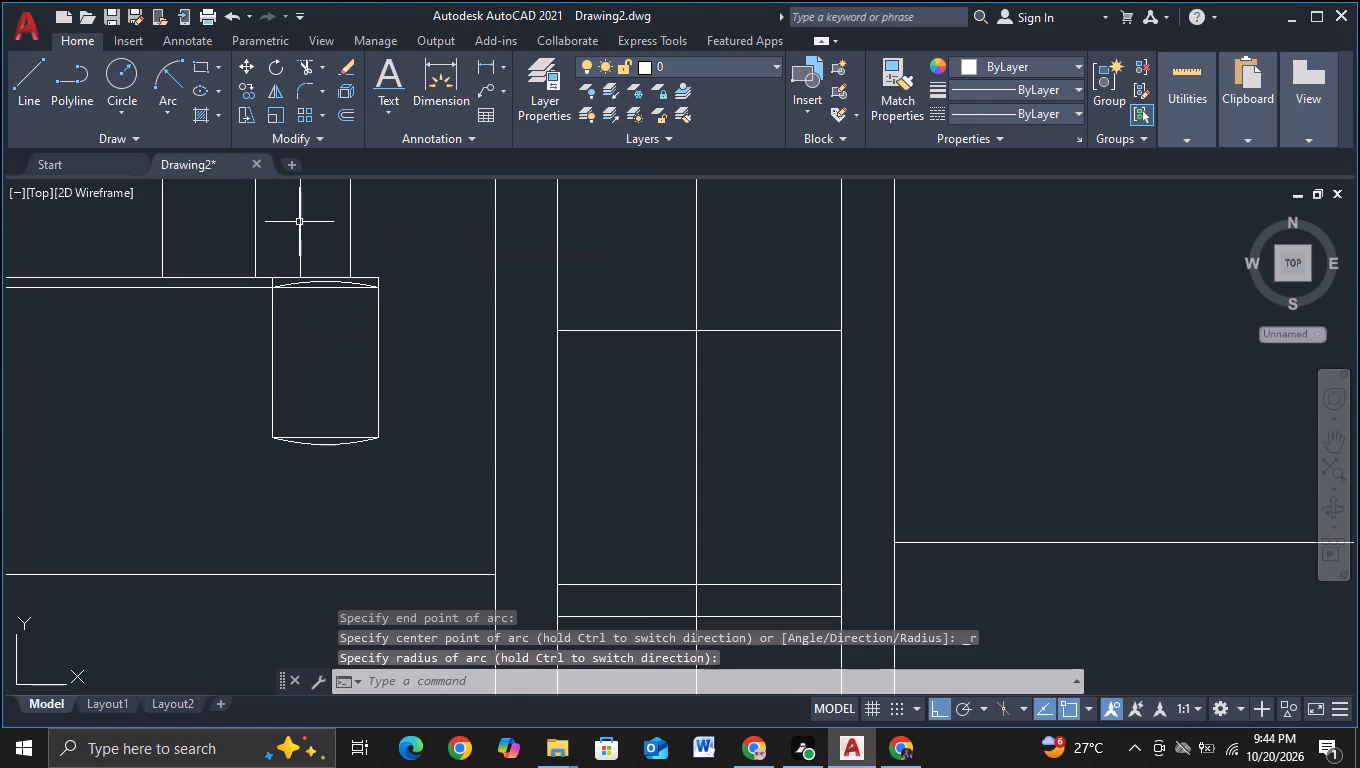
Trim away the box's straight bottom edge and the stretch of the lower roof line inside the box.
{"action": "left_click", "coordinate": [301, 63]}
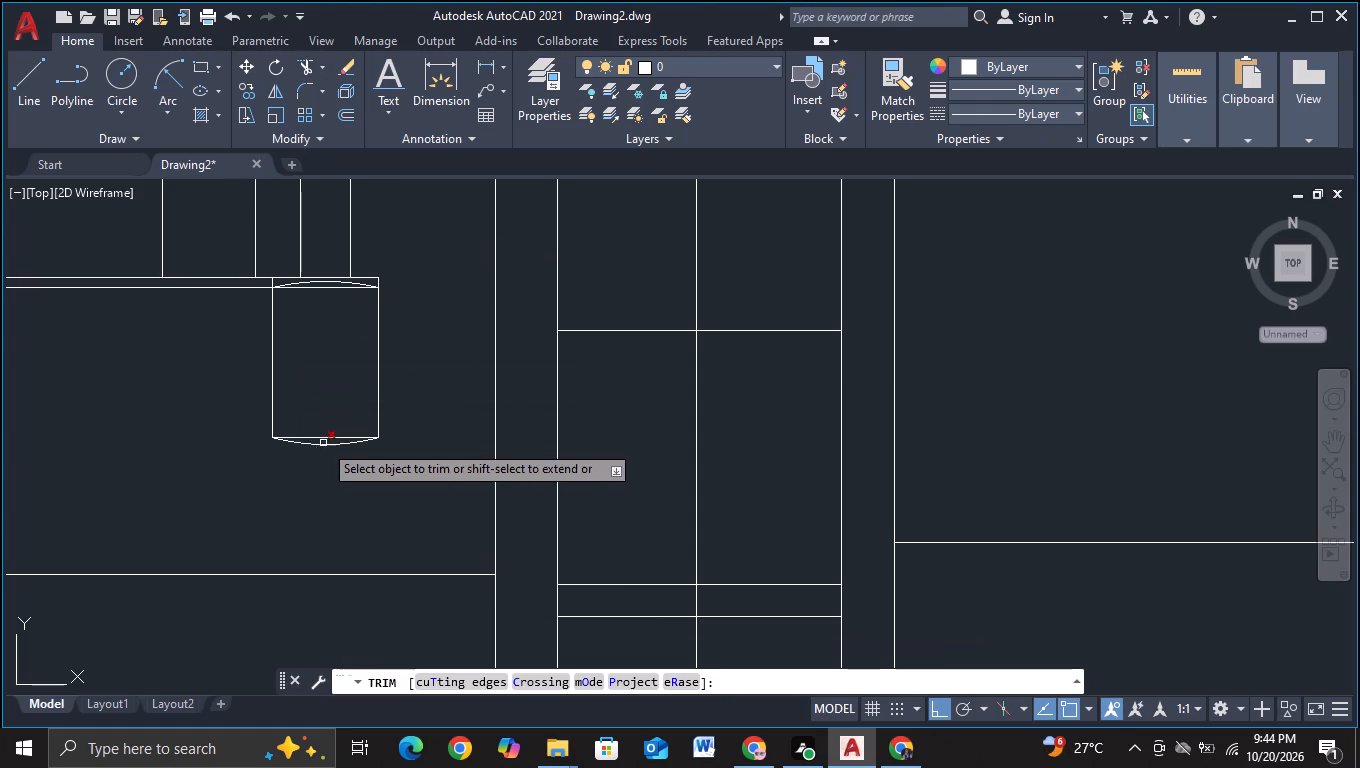
{"action": "left_click", "coordinate": [323, 437]}
{"action": "scroll", "coordinate": [290, 302], "scroll_direction": "up", "scroll_amount": 2}
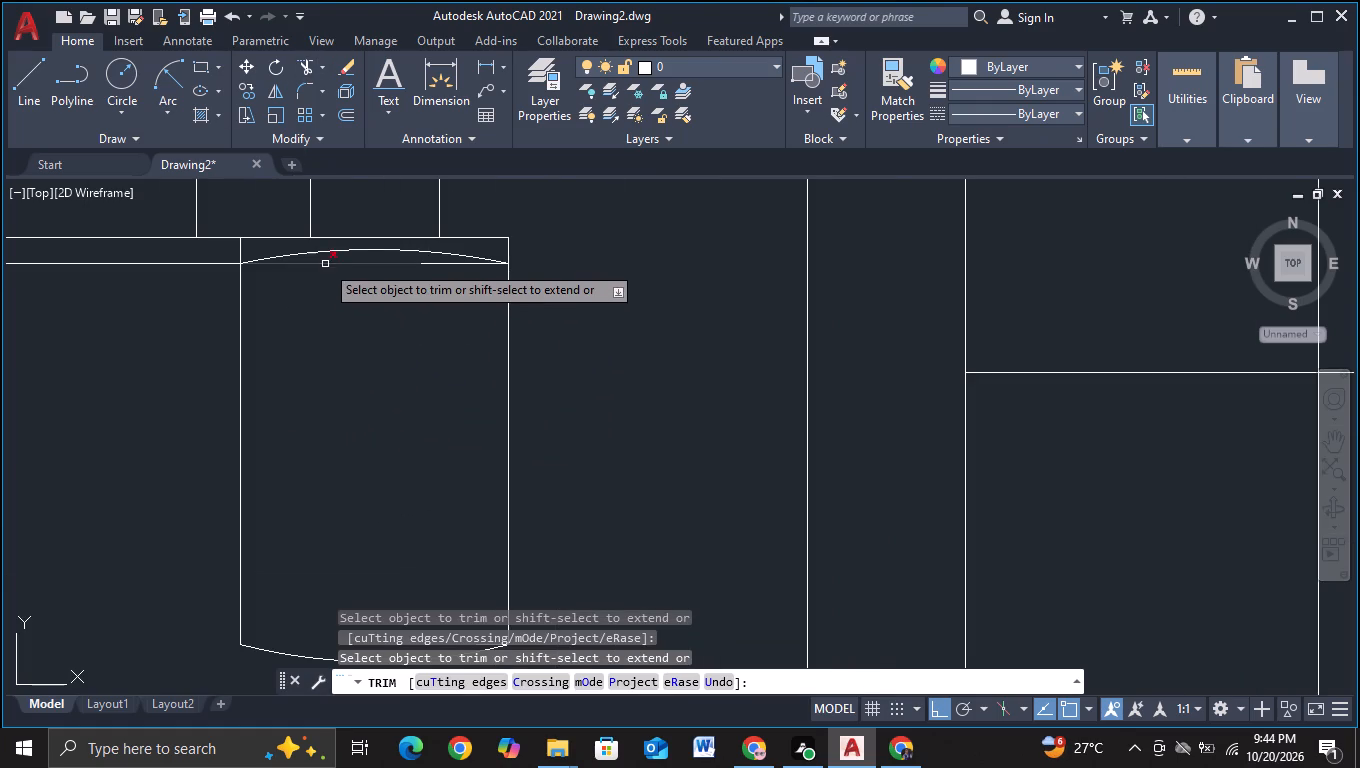
{"action": "left_click", "coordinate": [325, 264]}
{"action": "left_click", "coordinate": [433, 263]}
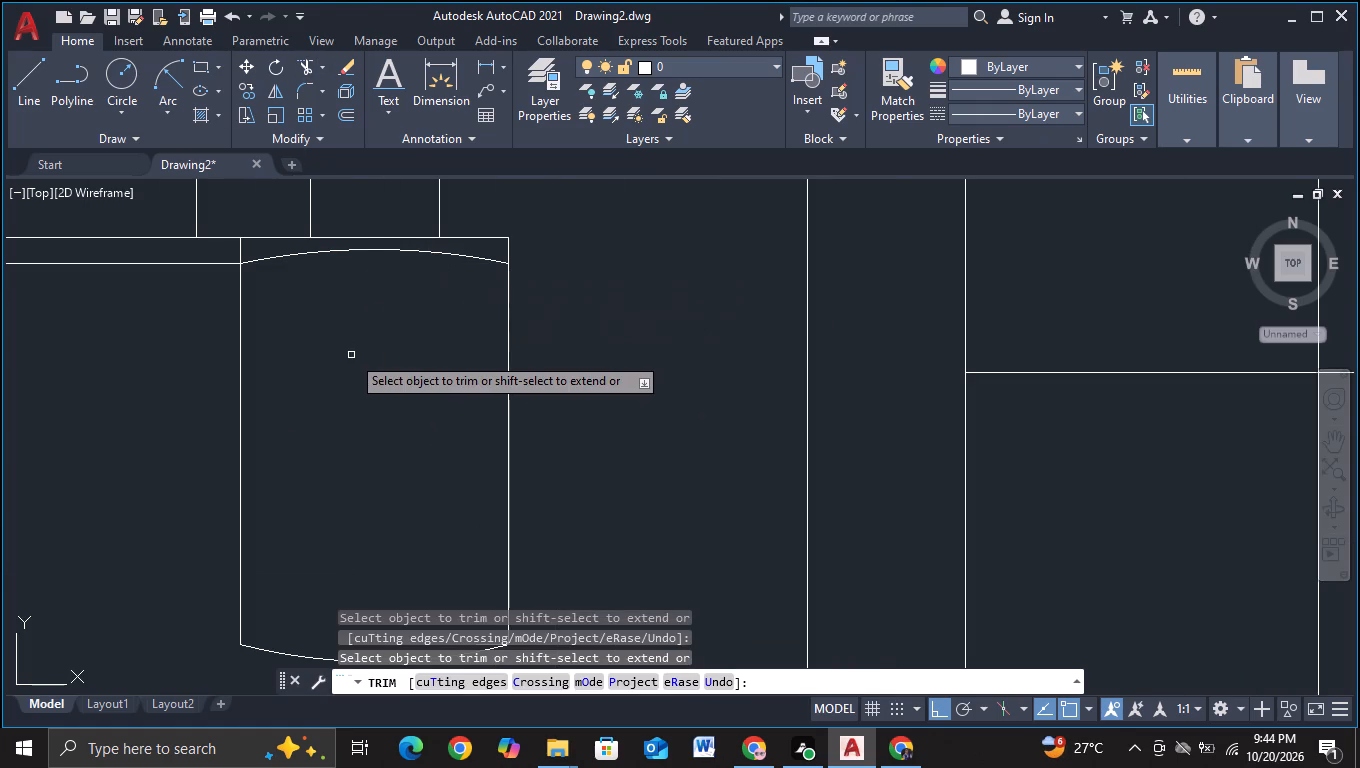
{"action": "scroll", "coordinate": [364, 361], "scroll_direction": "down", "scroll_amount": 2}
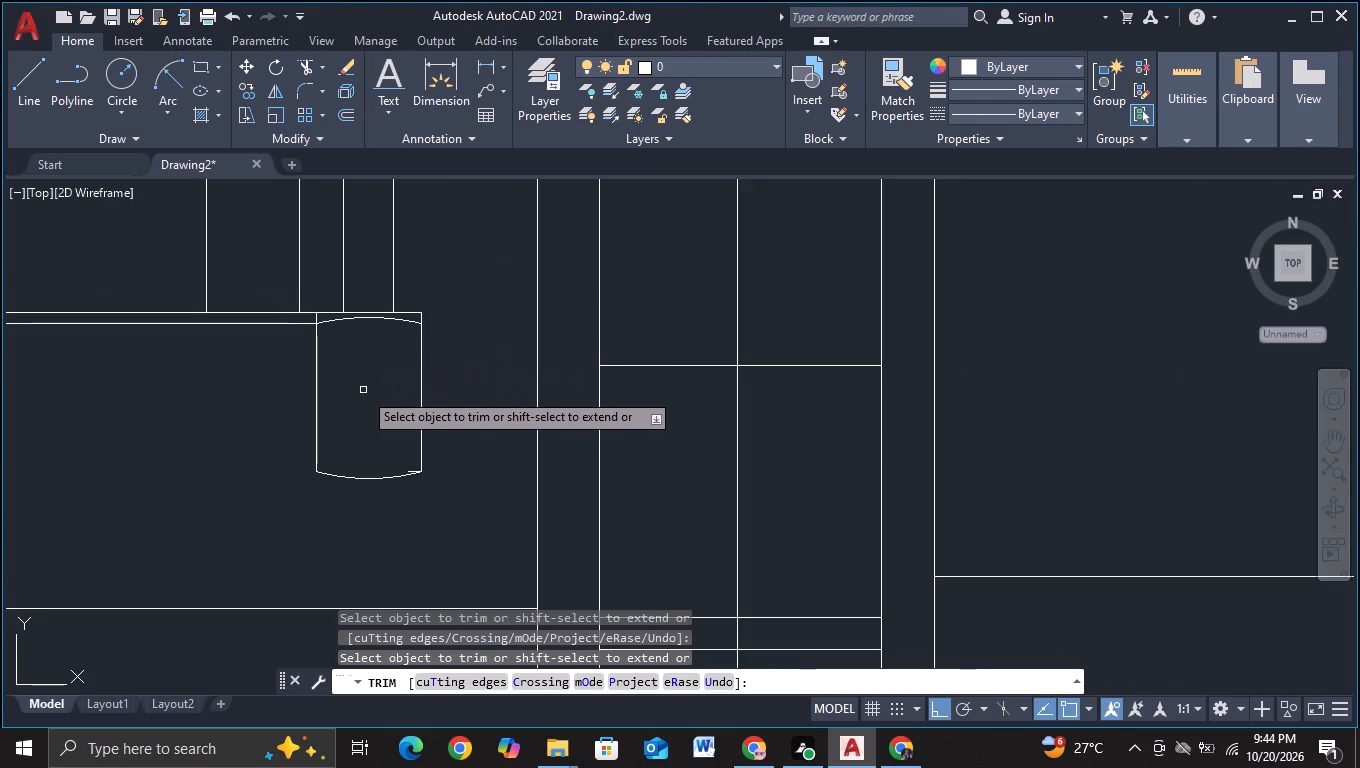
{"action": "middle_click_drag", "start_coordinate": [363, 394], "coordinate": [362, 339]}
{"action": "scroll", "coordinate": [402, 413], "scroll_direction": "up", "scroll_amount": 2}
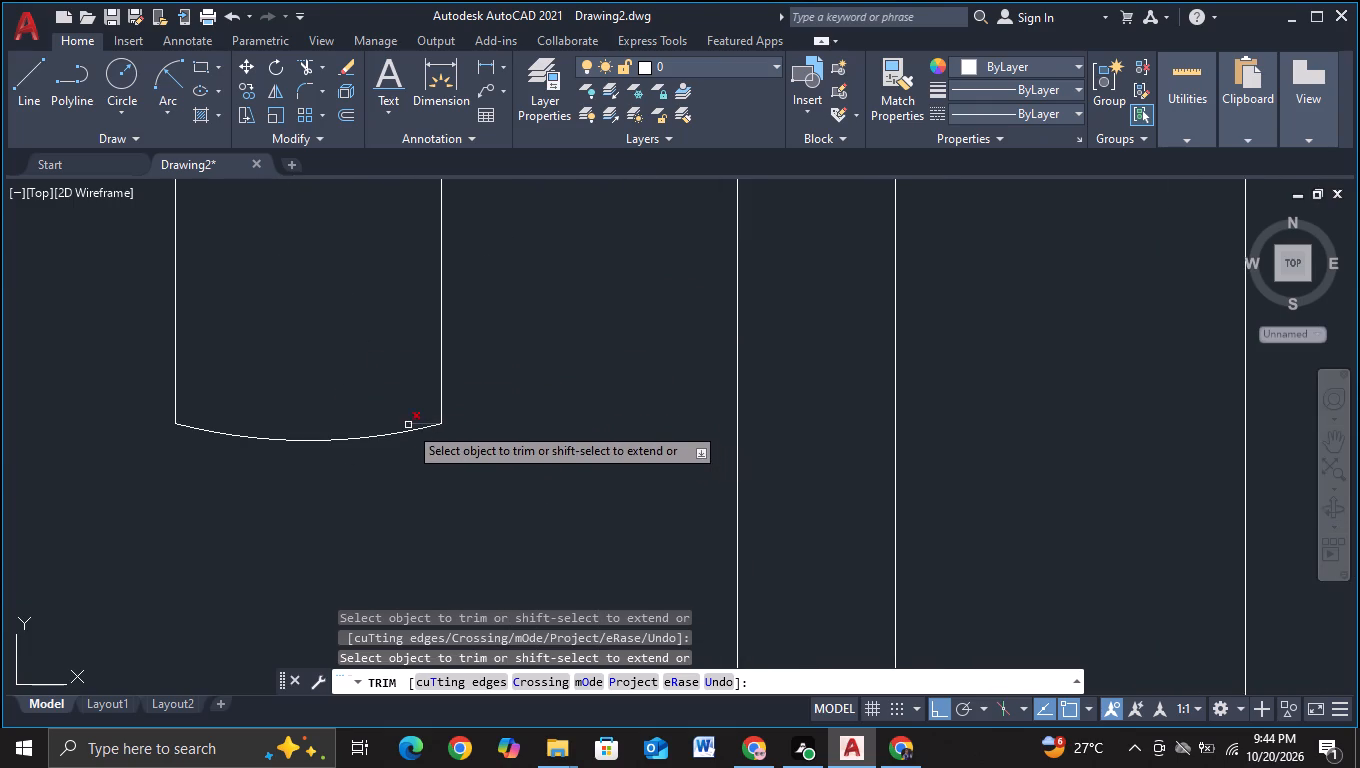
{"action": "left_click", "coordinate": [409, 425]}
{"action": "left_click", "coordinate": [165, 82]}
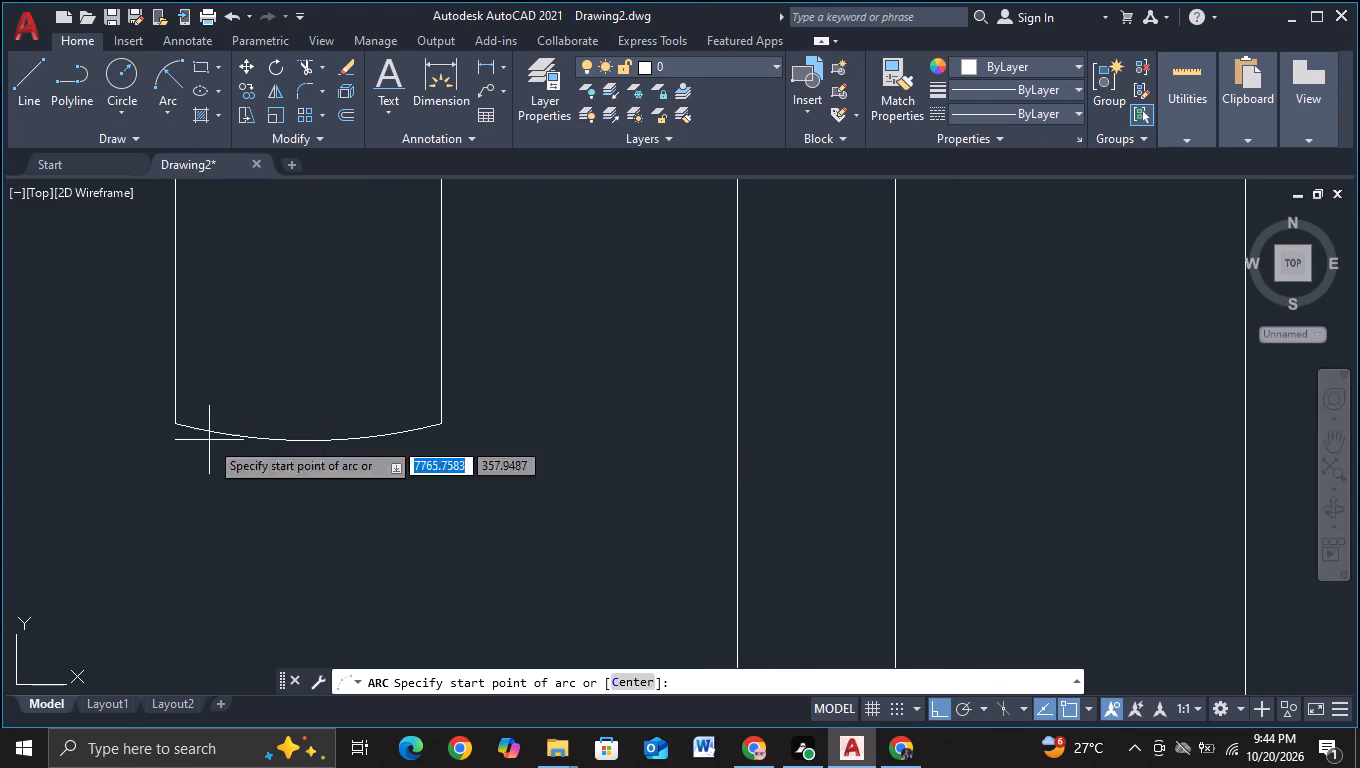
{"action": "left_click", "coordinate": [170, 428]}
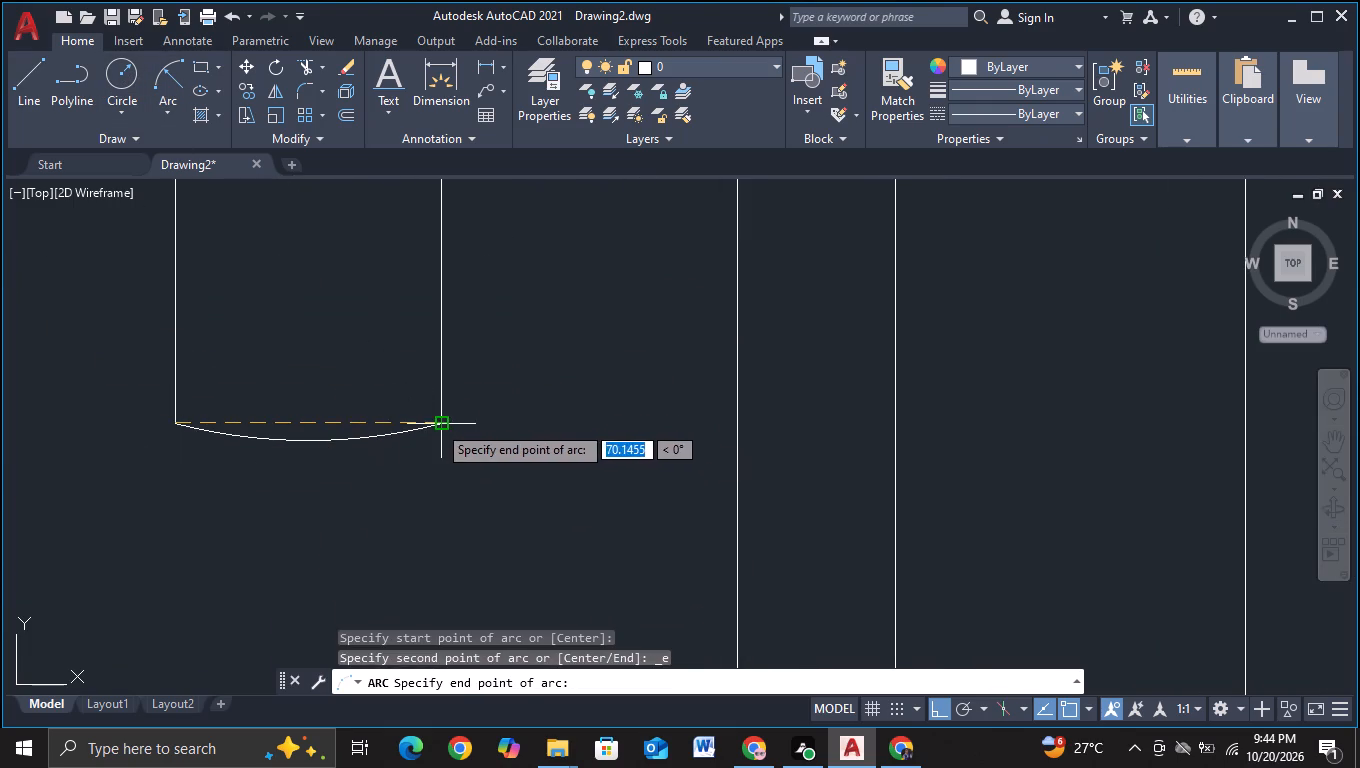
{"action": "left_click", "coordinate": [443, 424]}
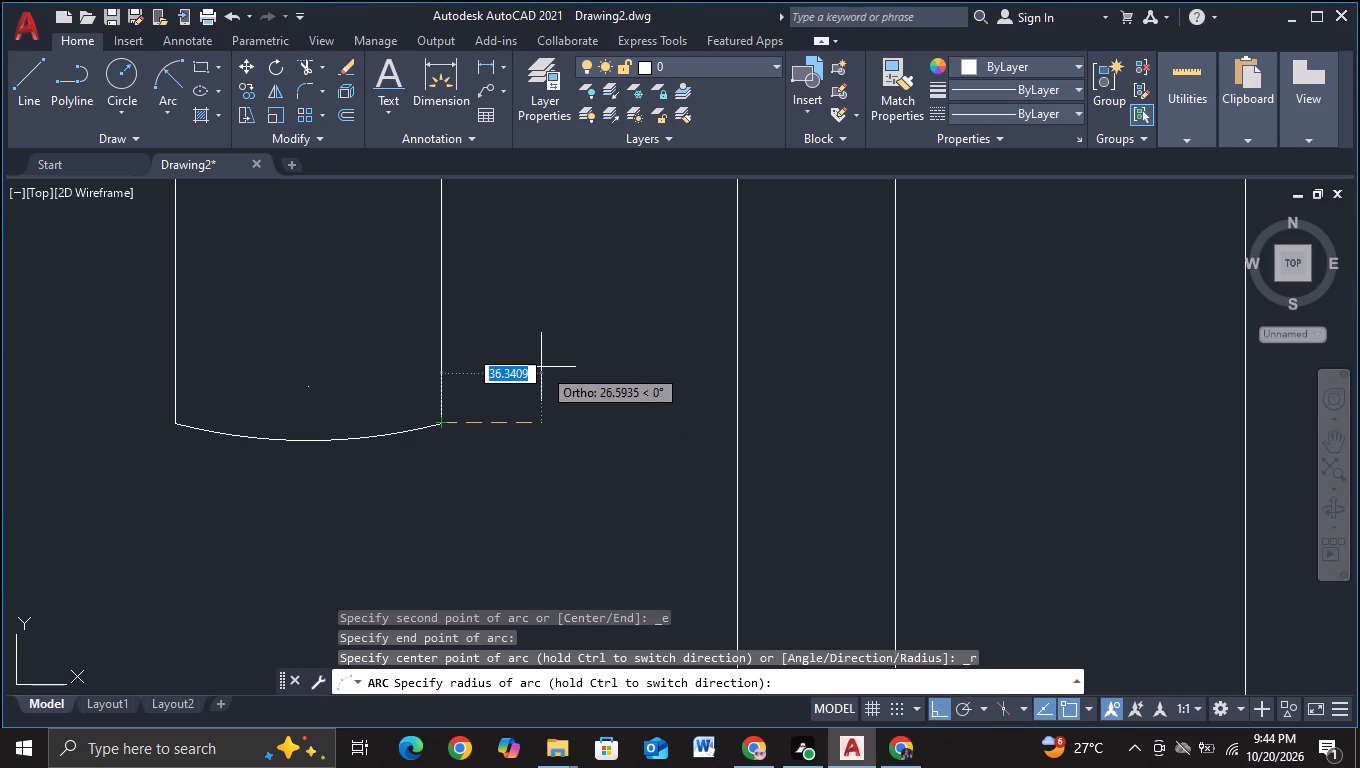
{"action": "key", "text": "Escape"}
Draw a shallow upward-bulging arc between the box's two bottom corners, closing a lens shape with the downward arc.
{"action": "left_click", "coordinate": [162, 84]}
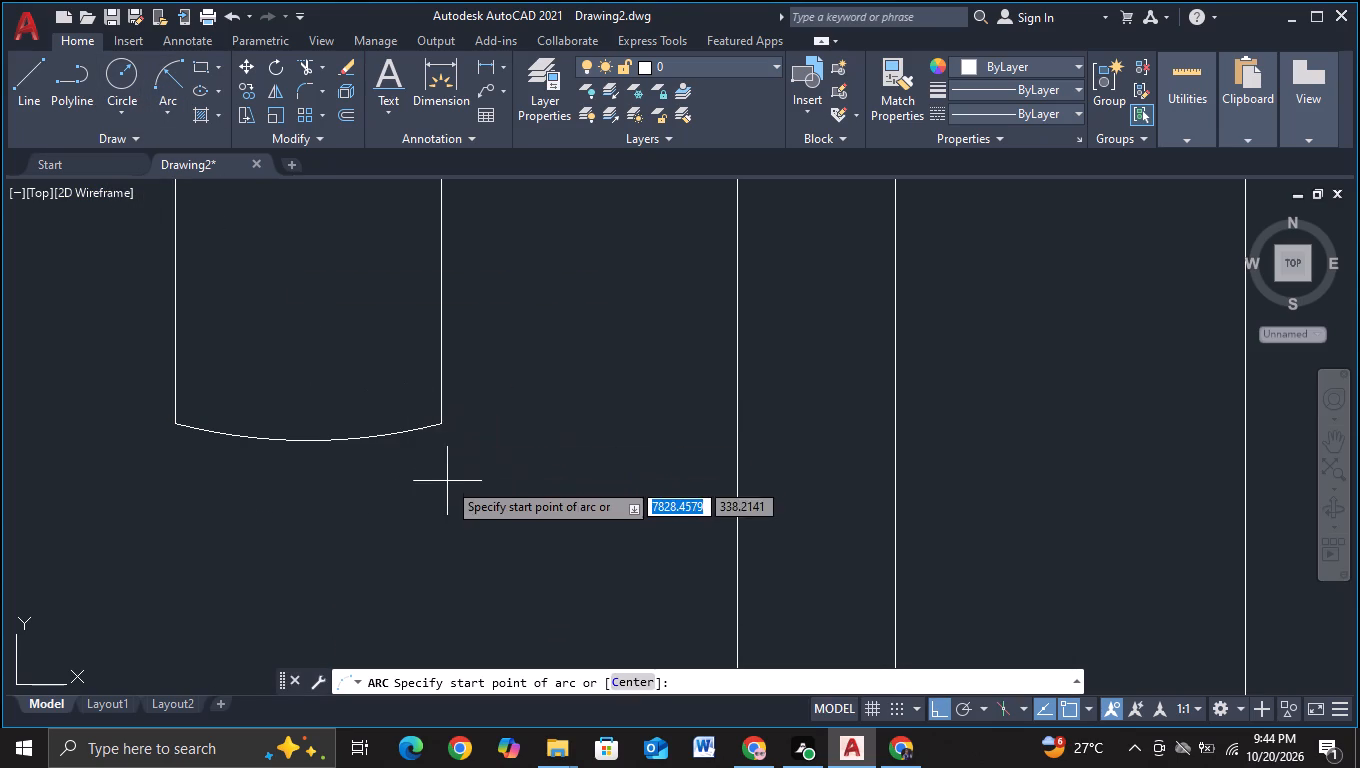
{"action": "left_click", "coordinate": [443, 426]}
{"action": "left_click", "coordinate": [171, 425]}
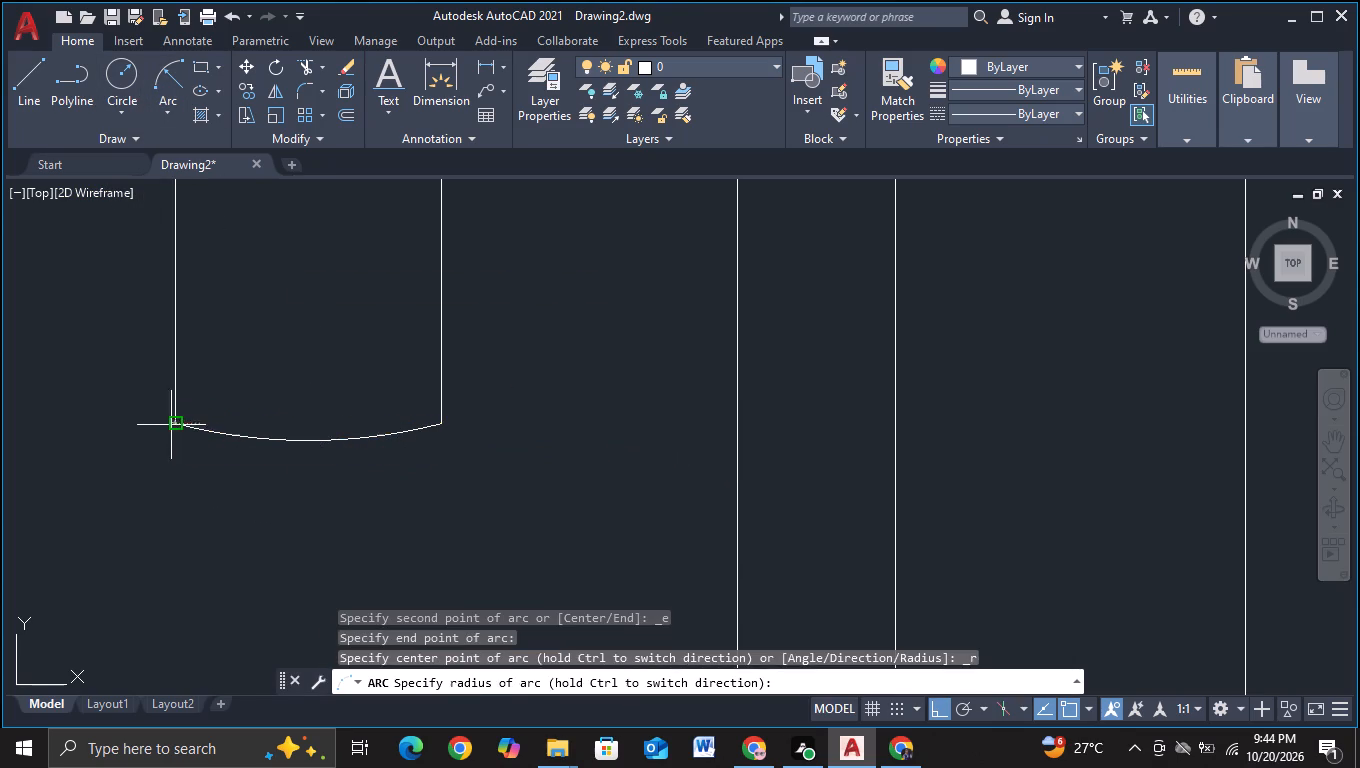
{"action": "scroll", "coordinate": [661, 544], "scroll_direction": "down", "scroll_amount": 1}
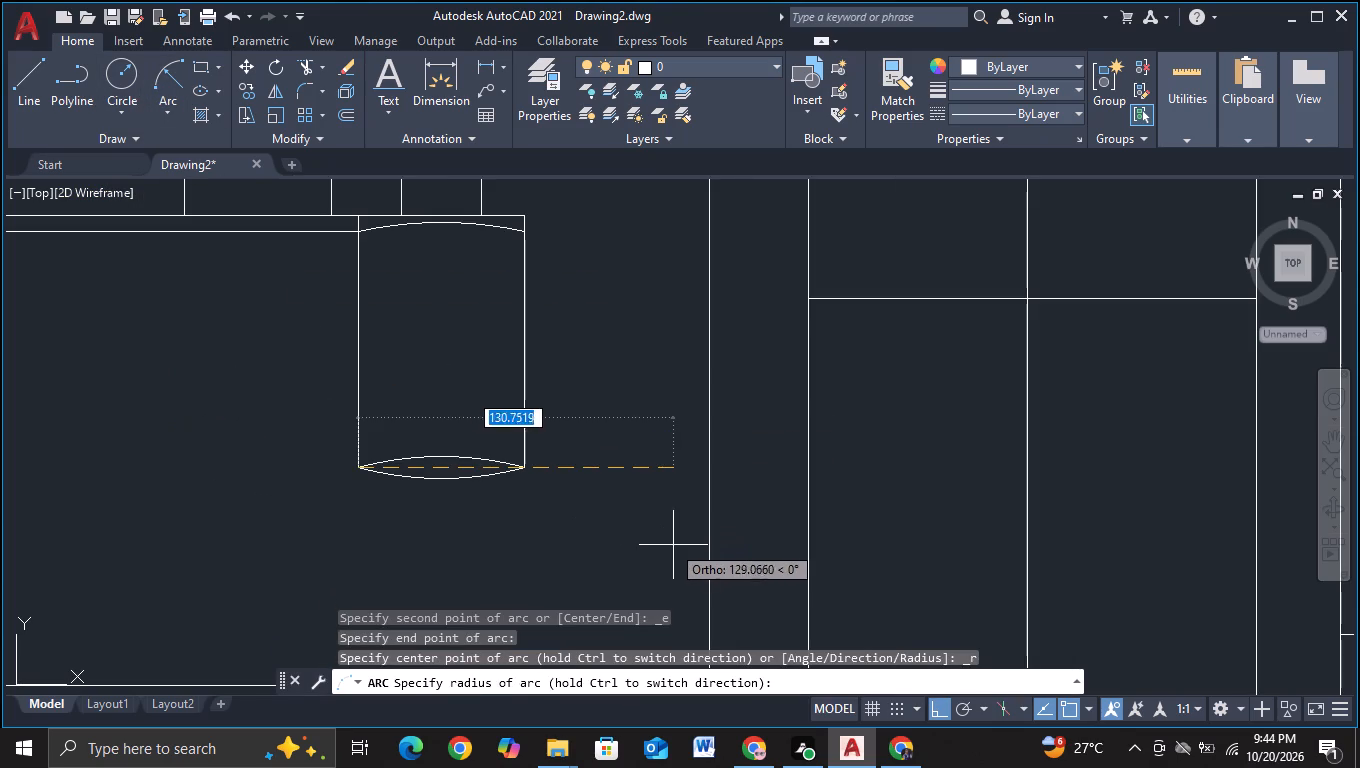
{"action": "left_click", "coordinate": [990, 543]}
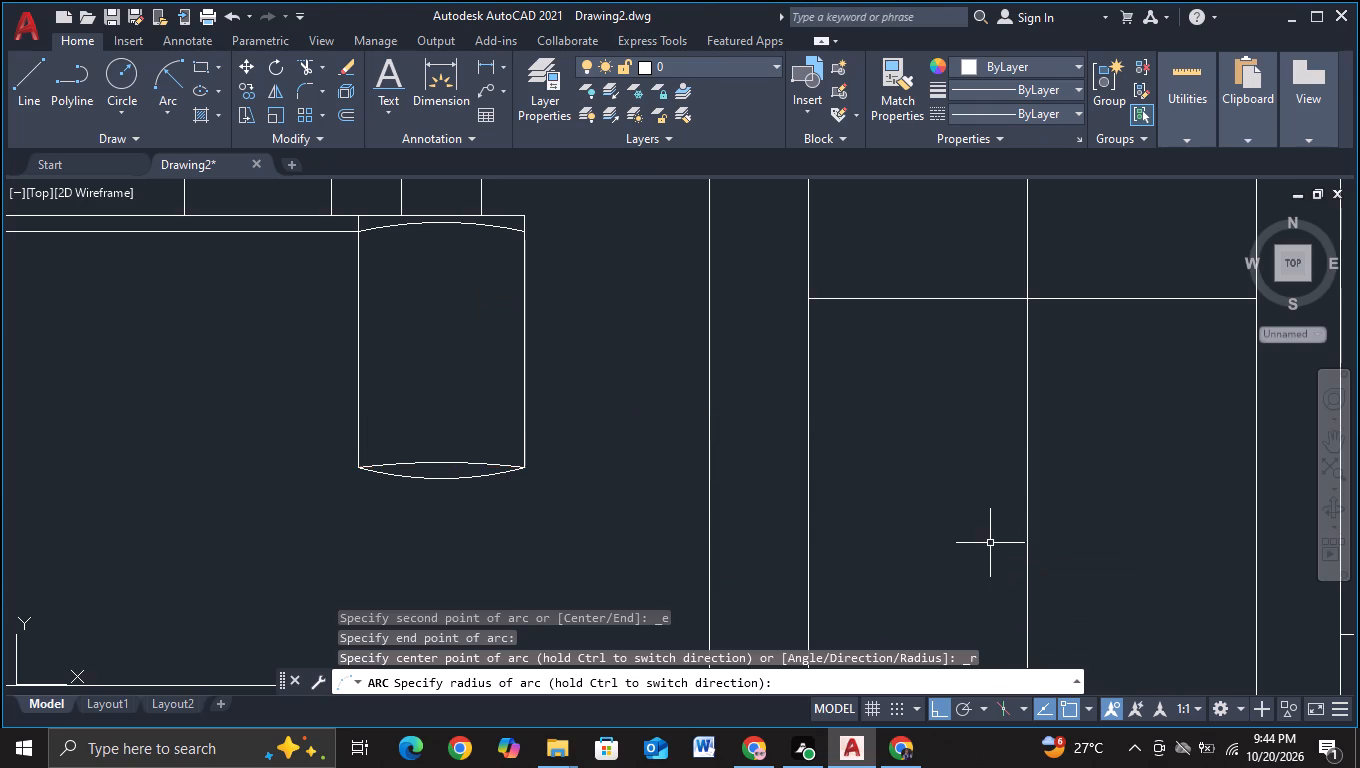
Draw a shallow downward-bulging arc, radius about 225, across the box between the ends of its upper arc.
{"action": "scroll", "coordinate": [667, 506], "scroll_direction": "down", "scroll_amount": 2}
{"action": "middle_click_drag", "start_coordinate": [654, 533], "coordinate": [647, 438]}
{"action": "scroll", "coordinate": [630, 440], "scroll_direction": "up", "scroll_amount": 1}
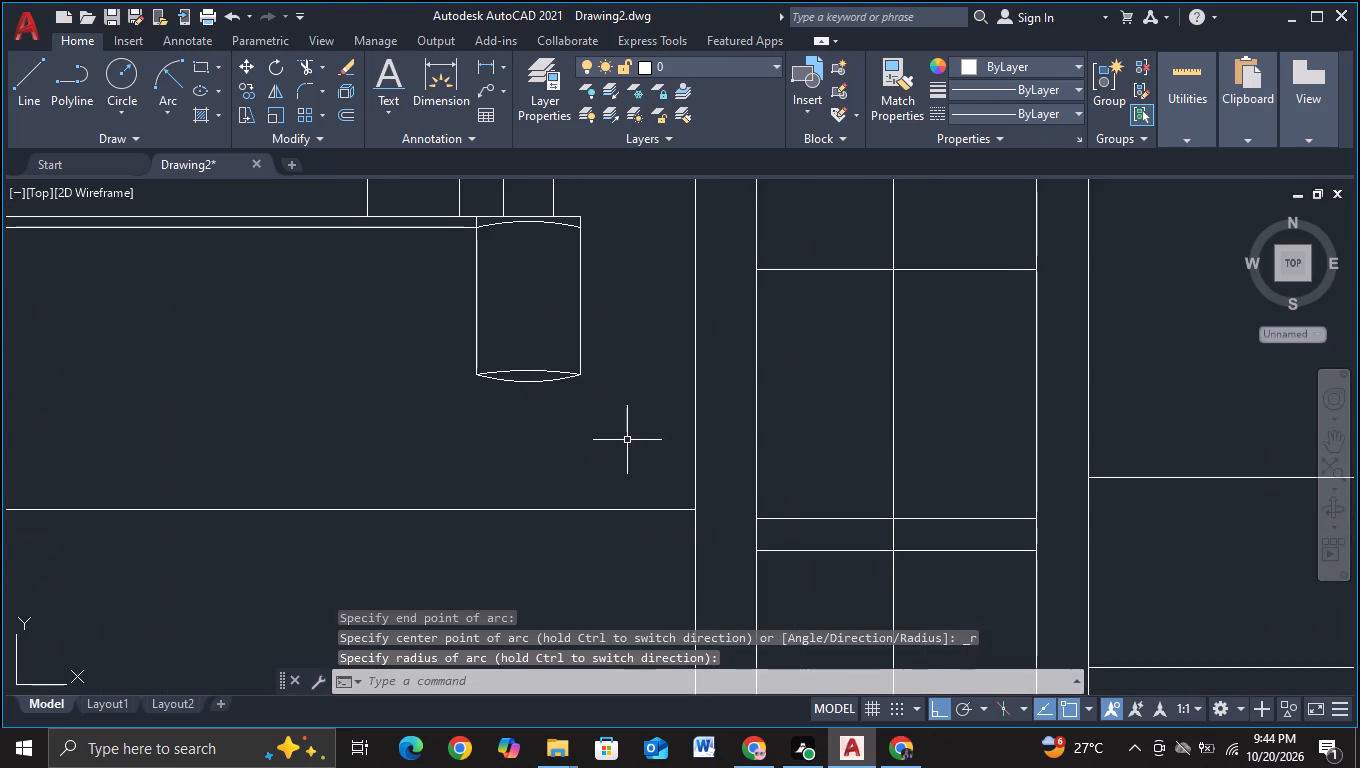
{"action": "middle_click_drag", "start_coordinate": [623, 393], "coordinate": [585, 525]}
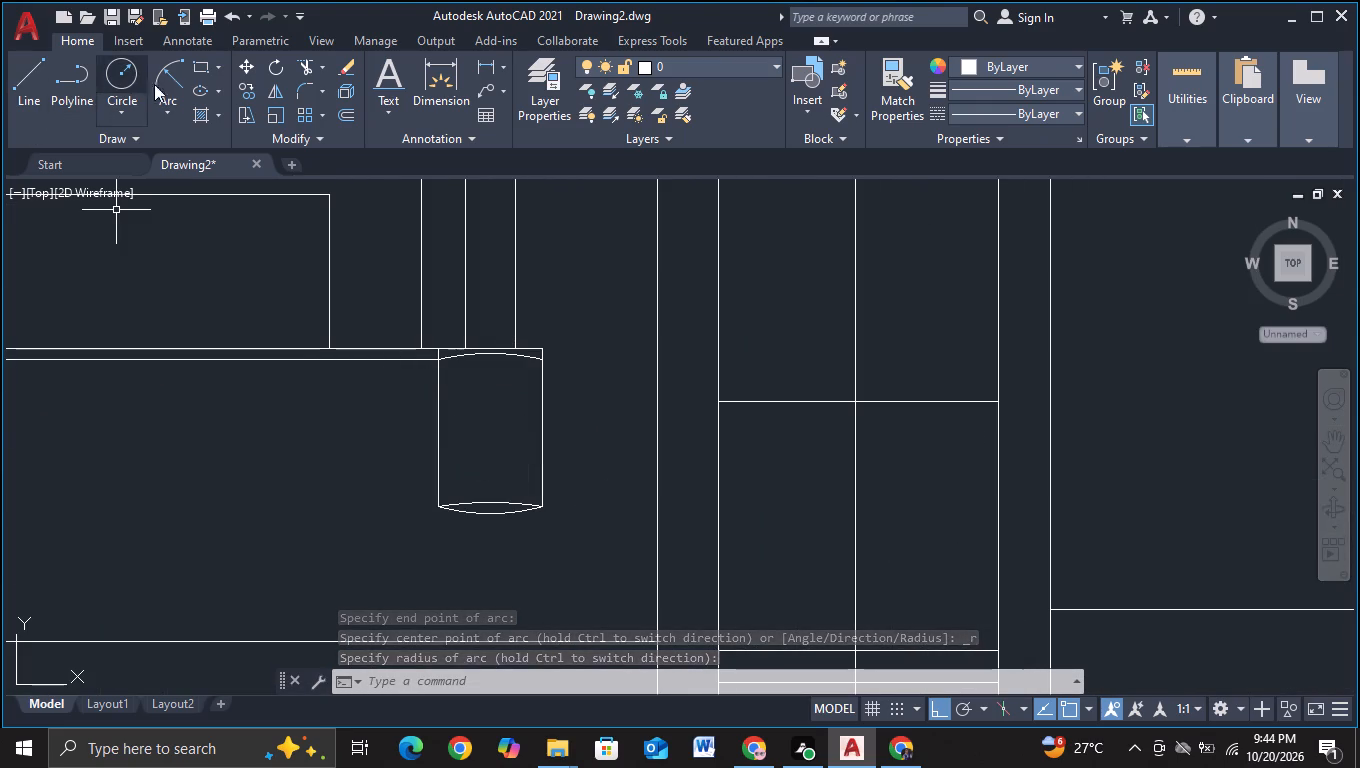
{"action": "left_click", "coordinate": [170, 80]}
{"action": "left_click", "coordinate": [443, 357]}
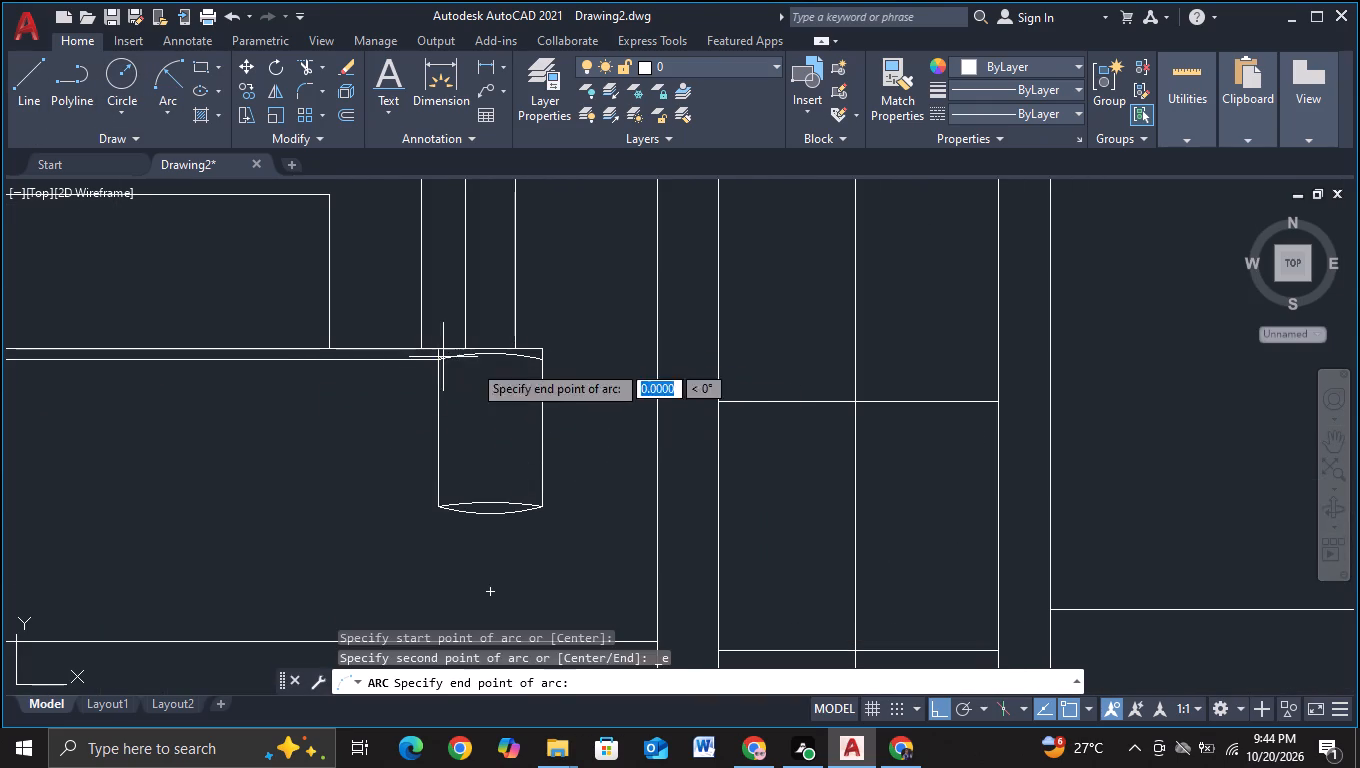
{"action": "left_click", "coordinate": [535, 367]}
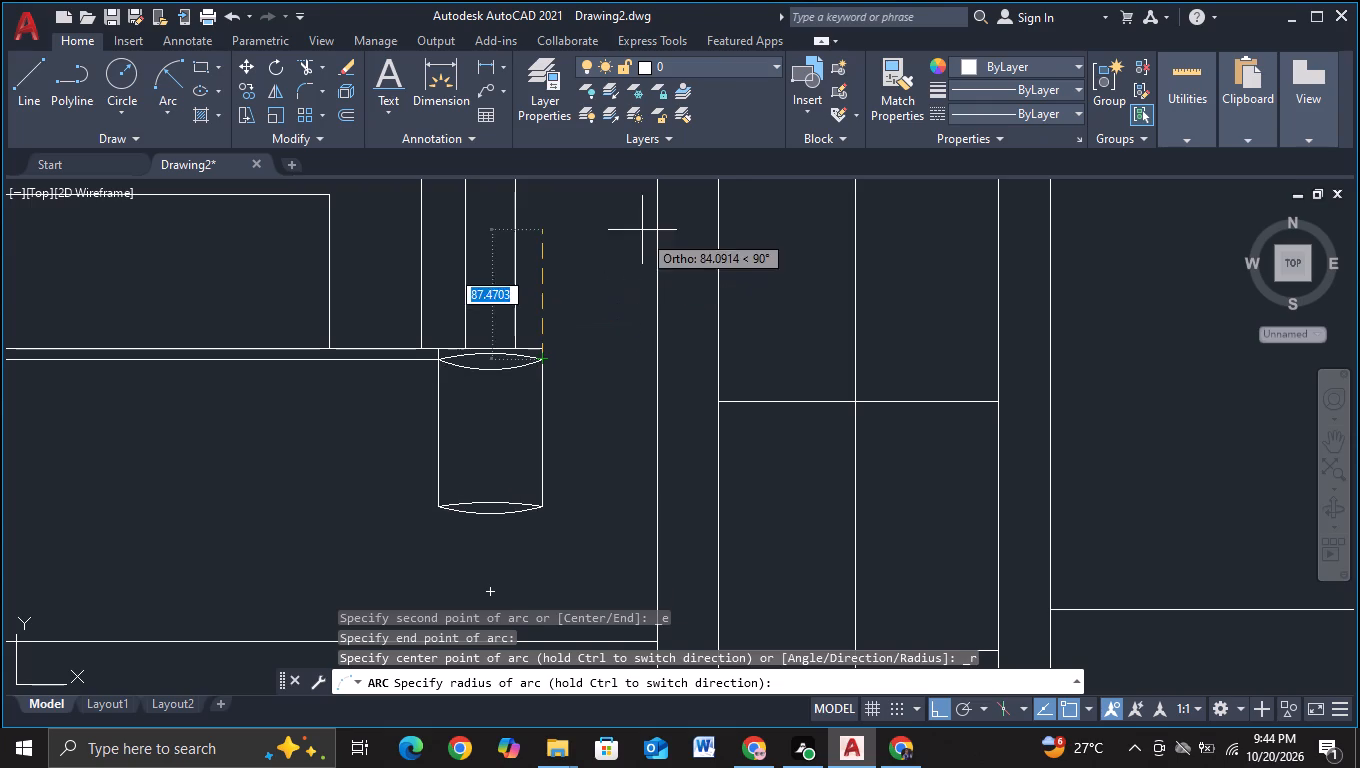
{"action": "scroll", "coordinate": [634, 227], "scroll_direction": "down", "scroll_amount": 1}
{"action": "middle_click_drag", "start_coordinate": [624, 261], "coordinate": [596, 480]}
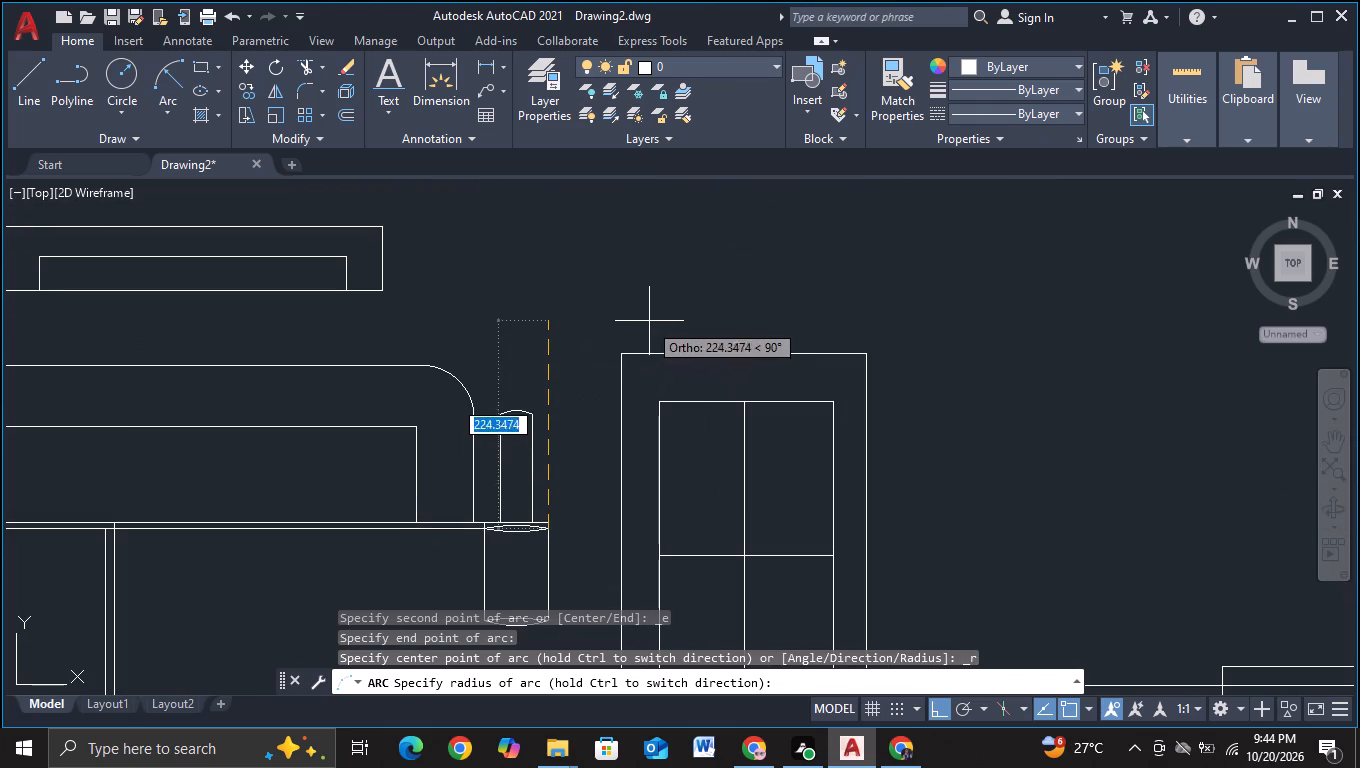
{"action": "left_click", "coordinate": [655, 317]}
Draw a horizontal line through the lens at the cylinder's top, from its left tip to just past its right tip.
{"action": "scroll", "coordinate": [655, 317], "scroll_direction": "down", "scroll_amount": 2}
{"action": "scroll", "coordinate": [647, 367], "scroll_direction": "up", "scroll_amount": 1}
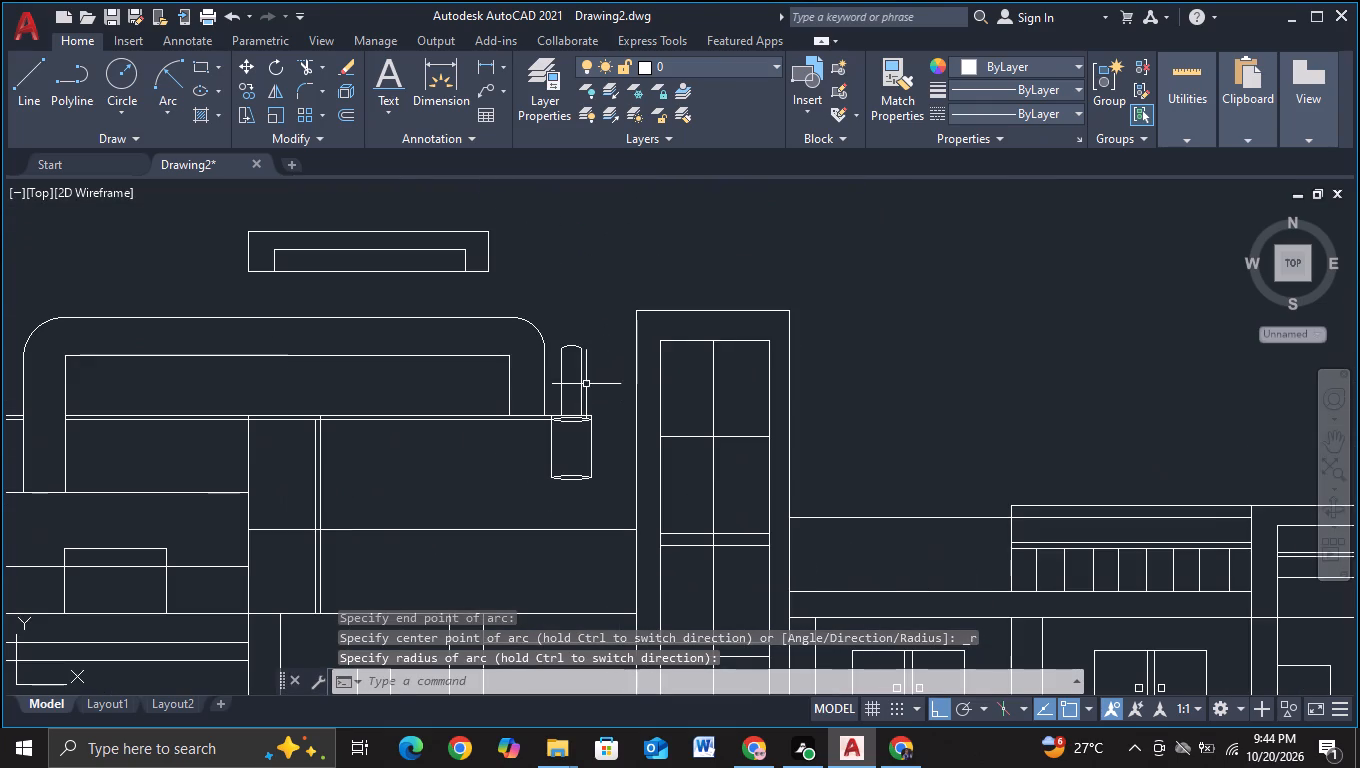
{"action": "middle_click_drag", "start_coordinate": [586, 384], "coordinate": [594, 327]}
{"action": "scroll", "coordinate": [602, 328], "scroll_direction": "up", "scroll_amount": 4}
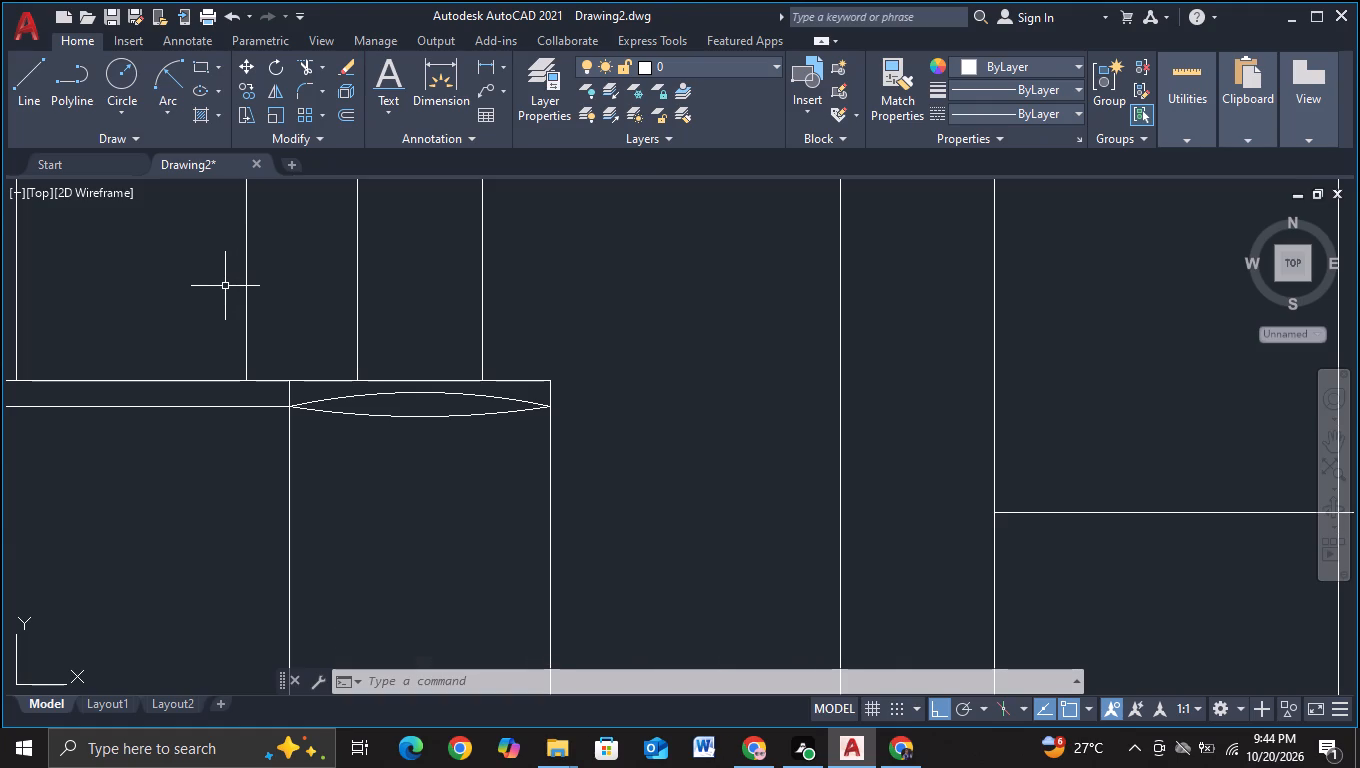
{"action": "left_click", "coordinate": [32, 104]}
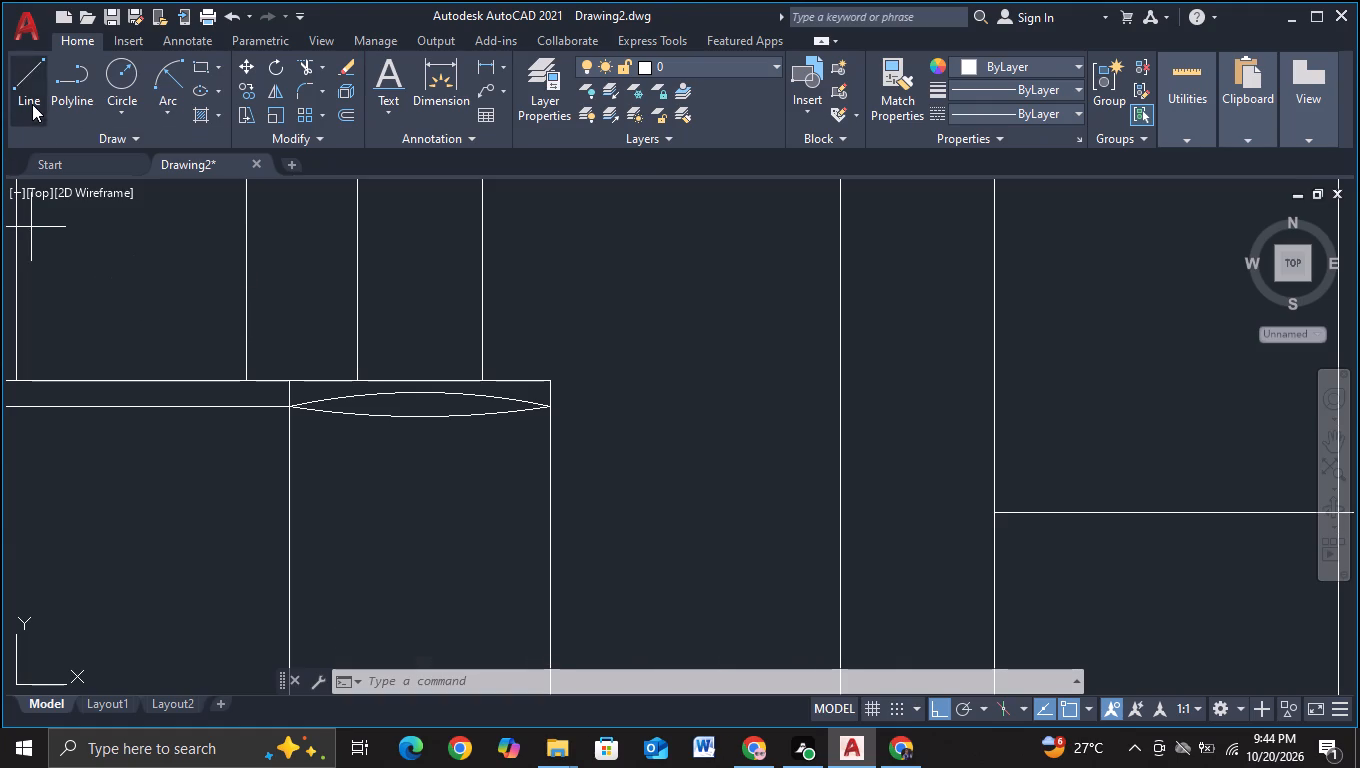
{"action": "left_click_drag", "start_coordinate": [292, 410], "coordinate": [311, 412]}
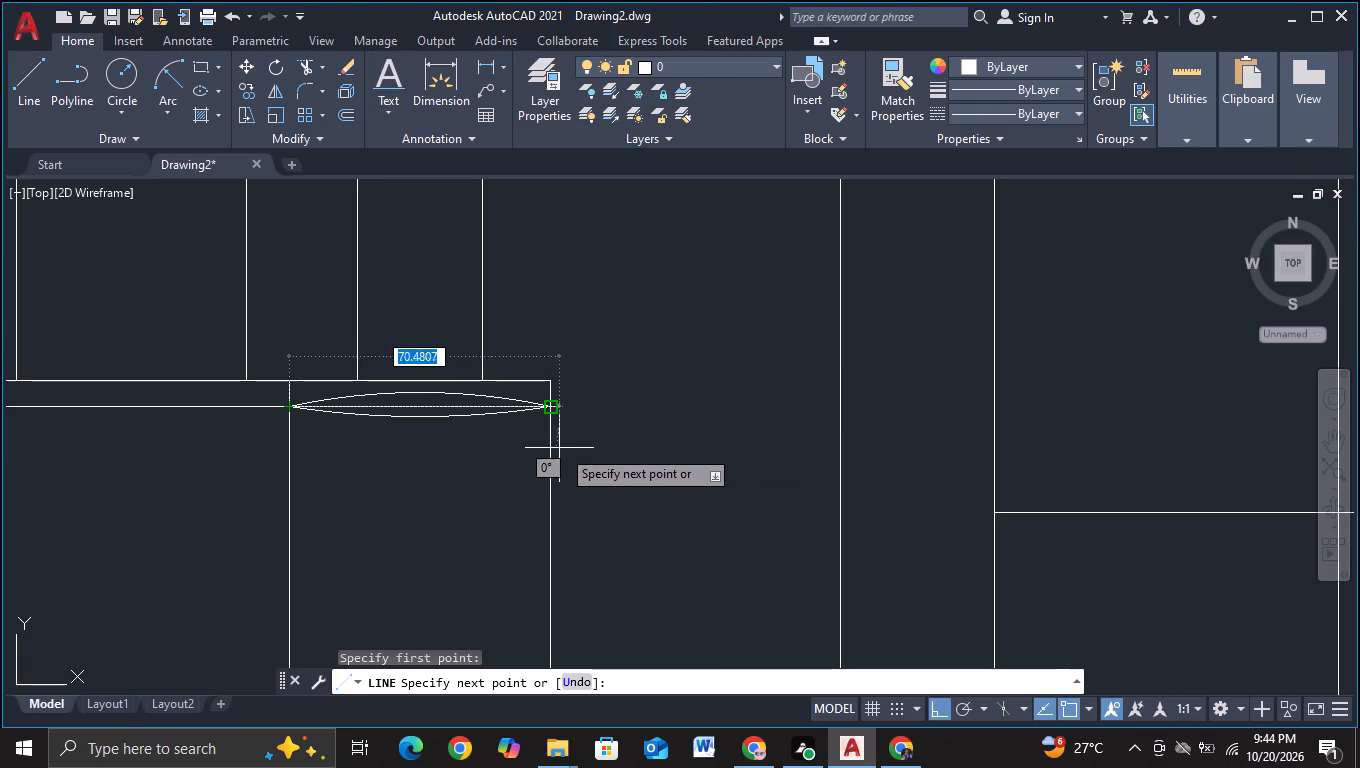
{"action": "left_click", "coordinate": [578, 443]}
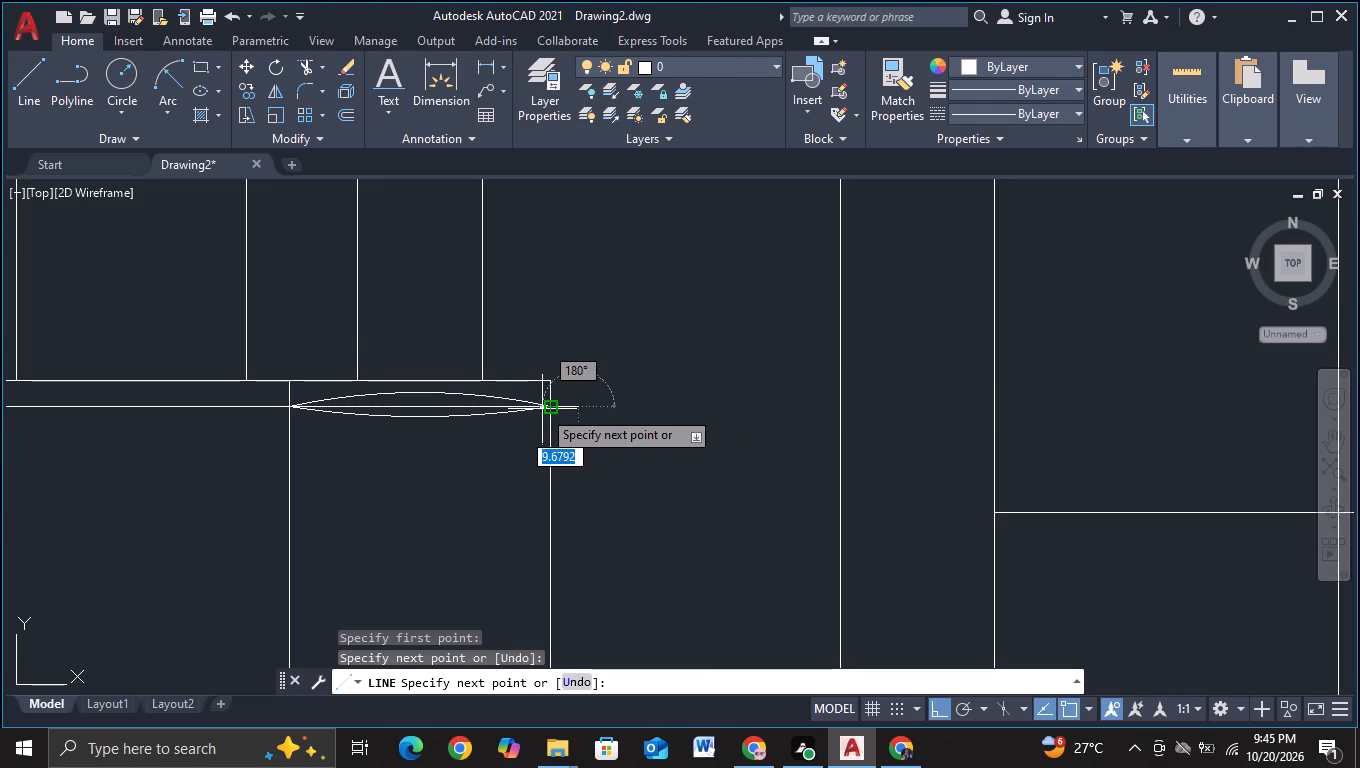
{"action": "key", "text": "Escape"}
Trim off the end of the new horizontal line that sticks out past the cylinder's right side.
{"action": "left_click", "coordinate": [310, 71]}
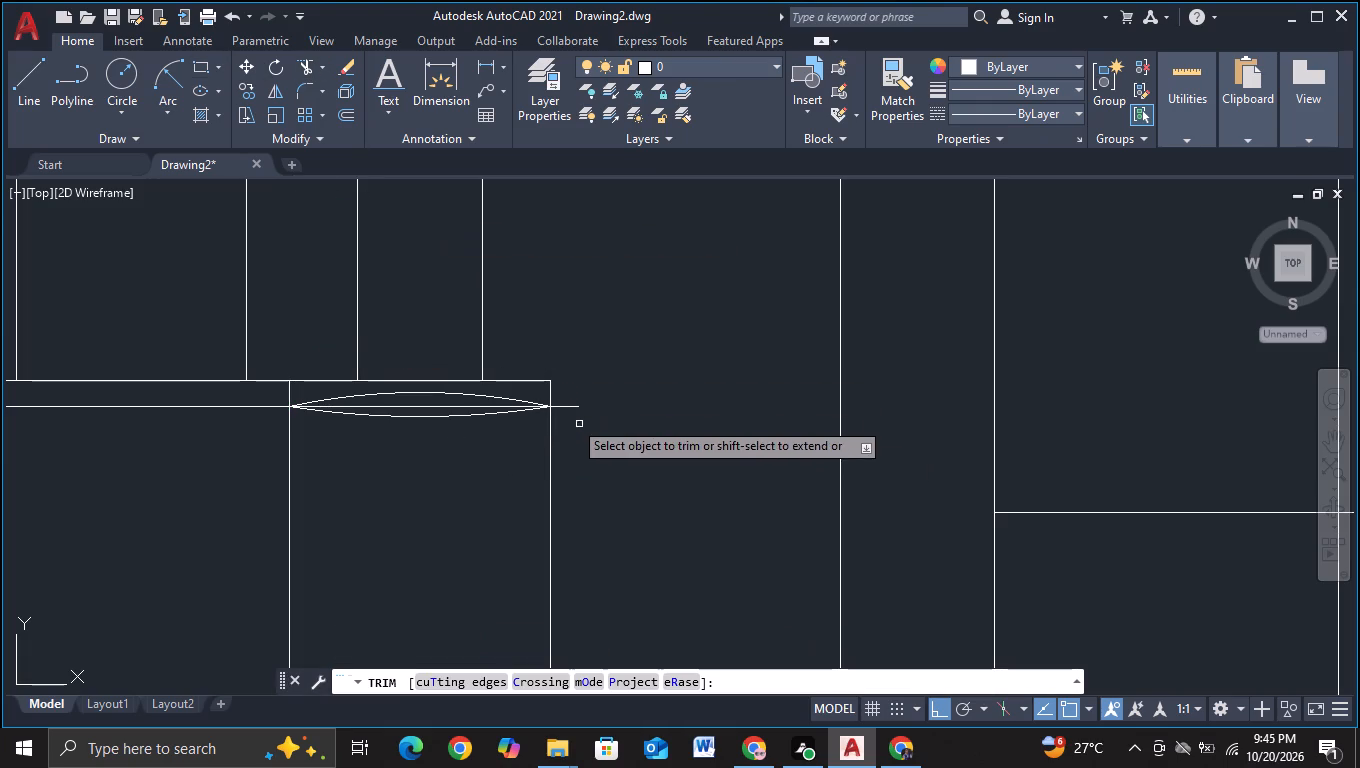
{"action": "left_click_drag", "start_coordinate": [566, 403], "coordinate": [566, 443]}
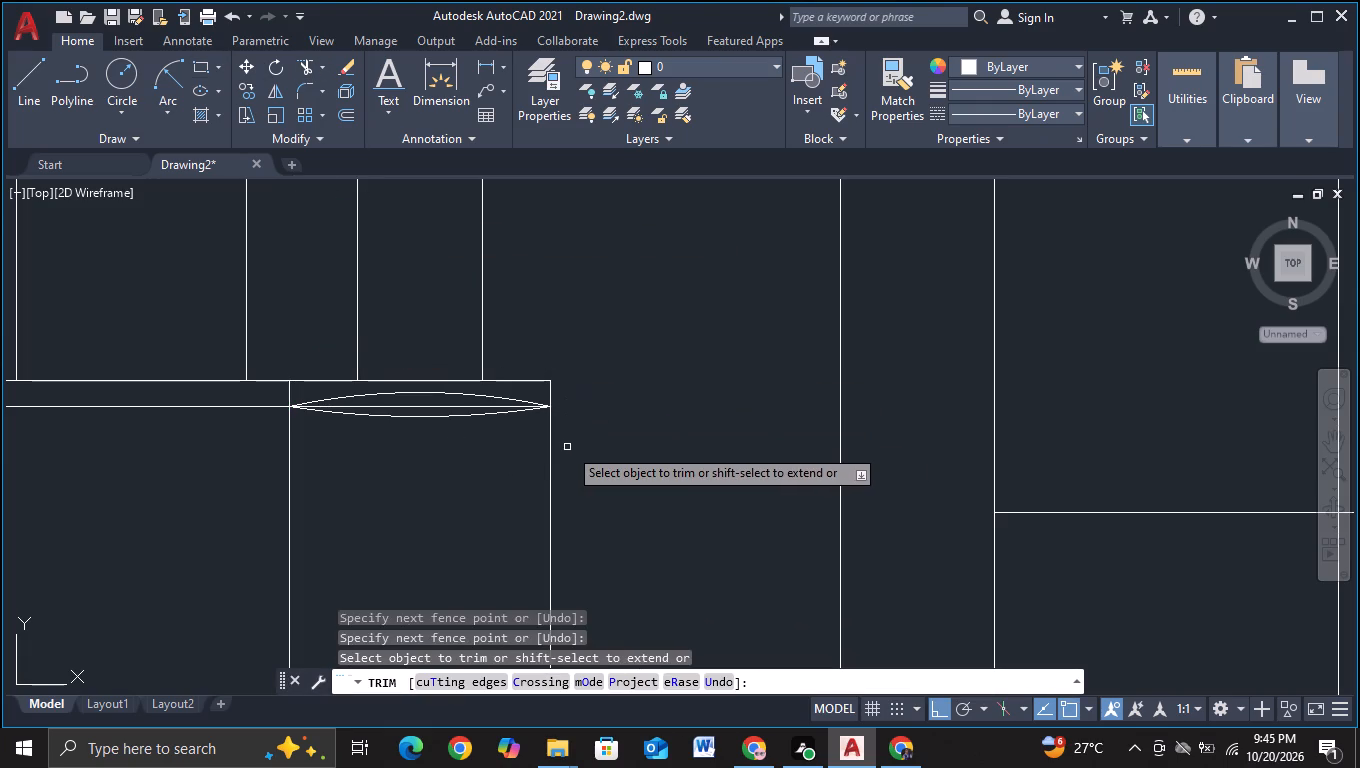
{"action": "scroll", "coordinate": [426, 541], "scroll_direction": "down", "scroll_amount": 2}
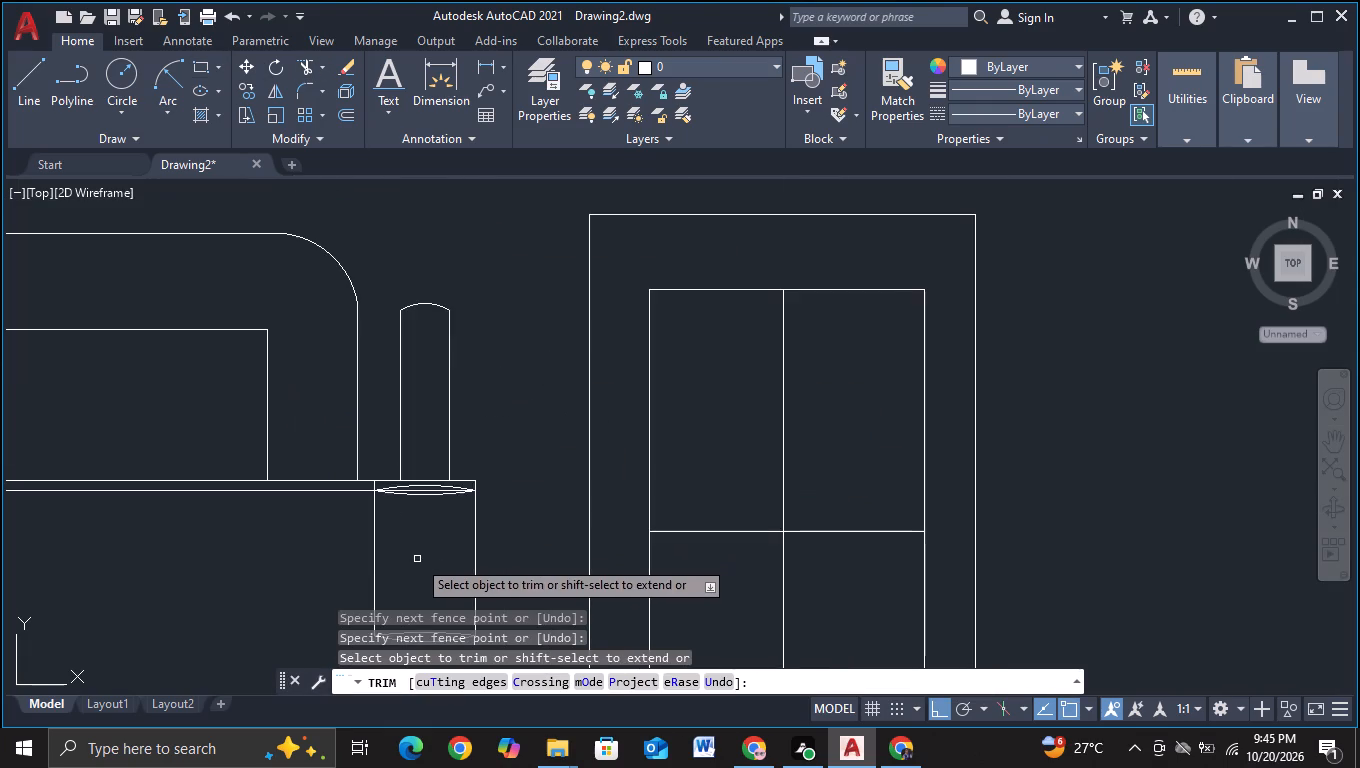
{"action": "middle_click_drag", "start_coordinate": [415, 546], "coordinate": [373, 383]}
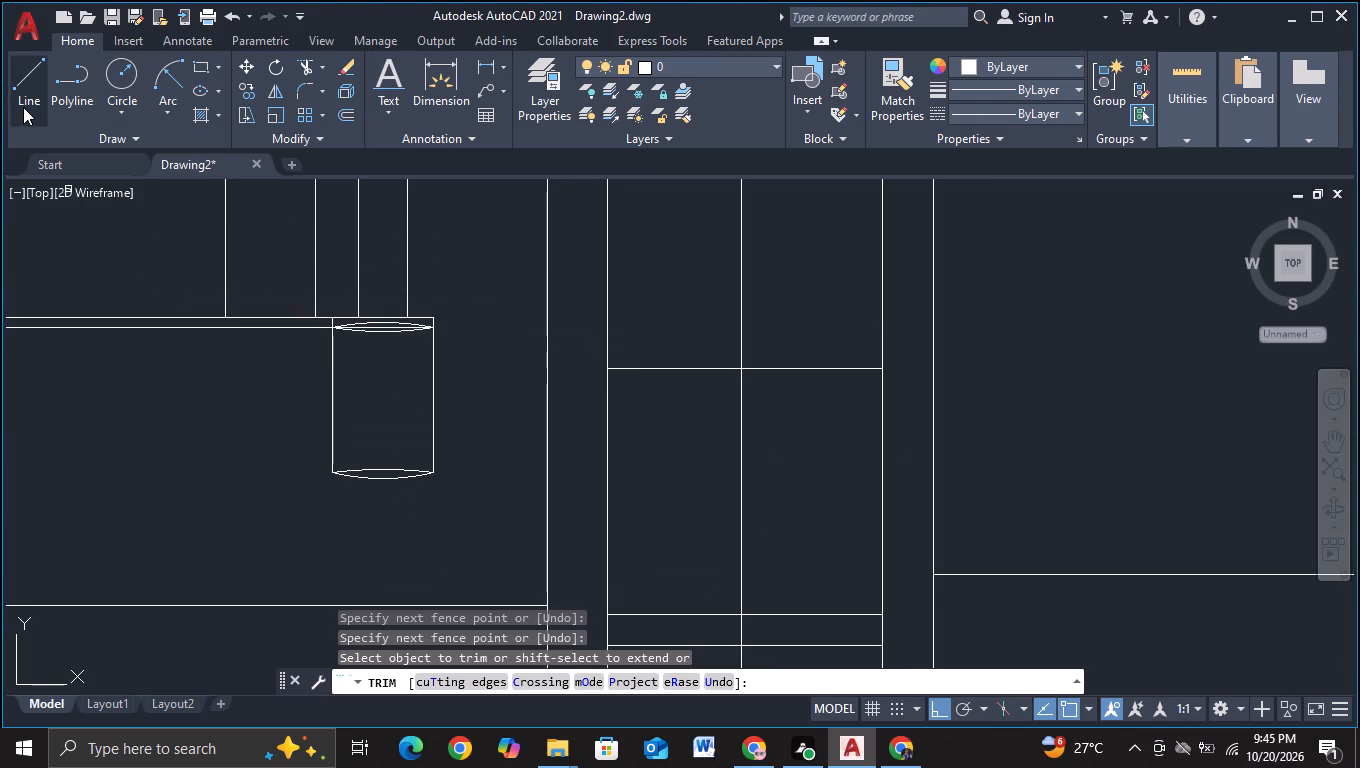
{"action": "key", "text": "Escape"}
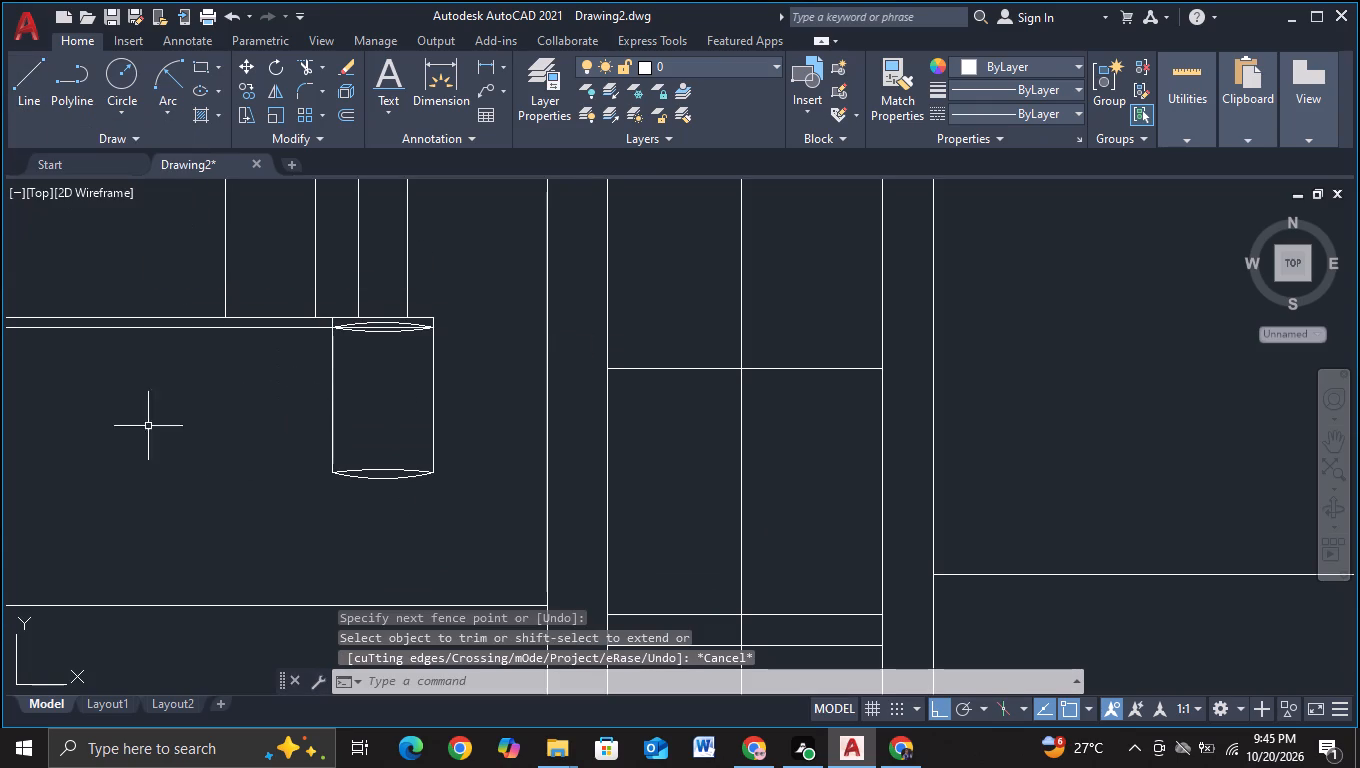
Draw a vertical line crossing the lens at the cylinder's bottom near its left tip and extending below it.
{"action": "left_click", "coordinate": [26, 100]}
{"action": "scroll", "coordinate": [386, 502], "scroll_direction": "up", "scroll_amount": 1}
{"action": "scroll", "coordinate": [360, 583], "scroll_direction": "up", "scroll_amount": 1}
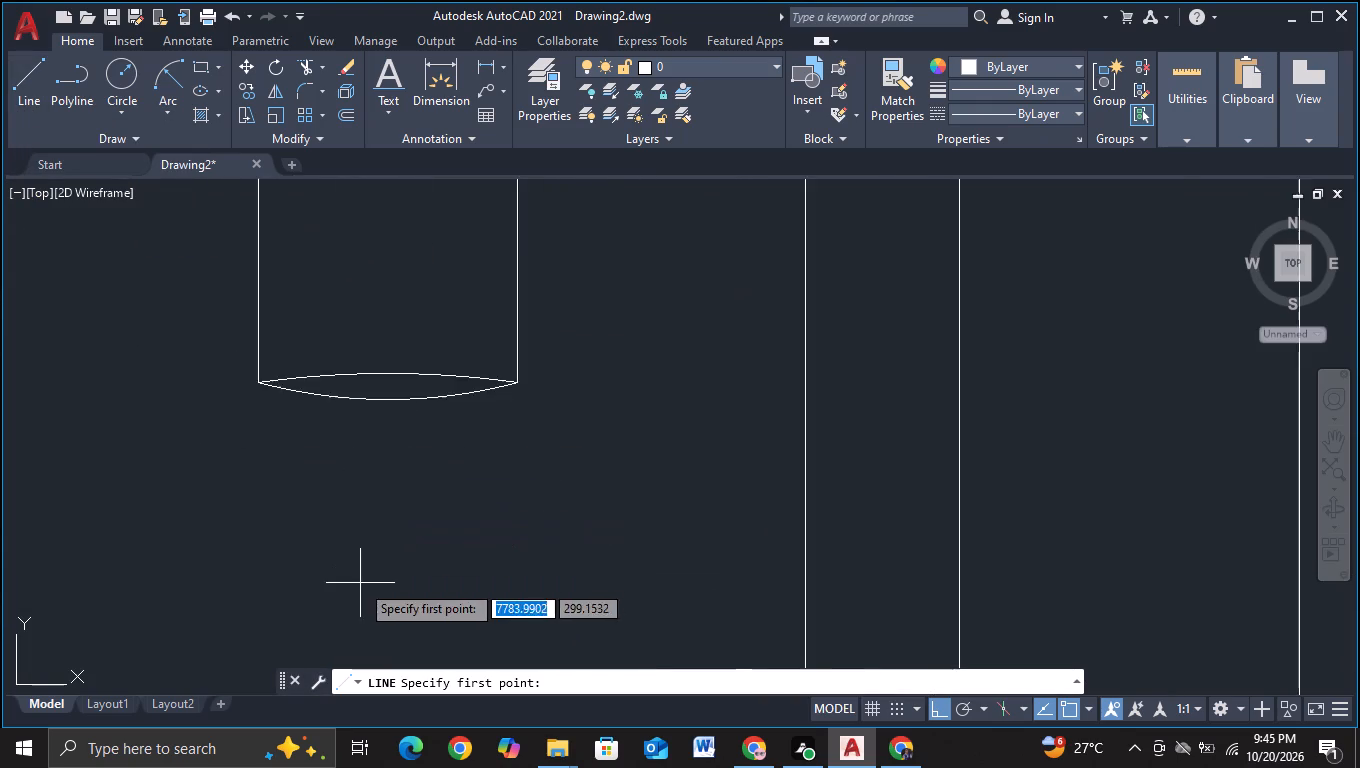
{"action": "scroll", "coordinate": [360, 583], "scroll_direction": "up", "scroll_amount": 1}
{"action": "middle_click_drag", "start_coordinate": [360, 583], "coordinate": [390, 488]}
{"action": "scroll", "coordinate": [389, 484], "scroll_direction": "down", "scroll_amount": 2}
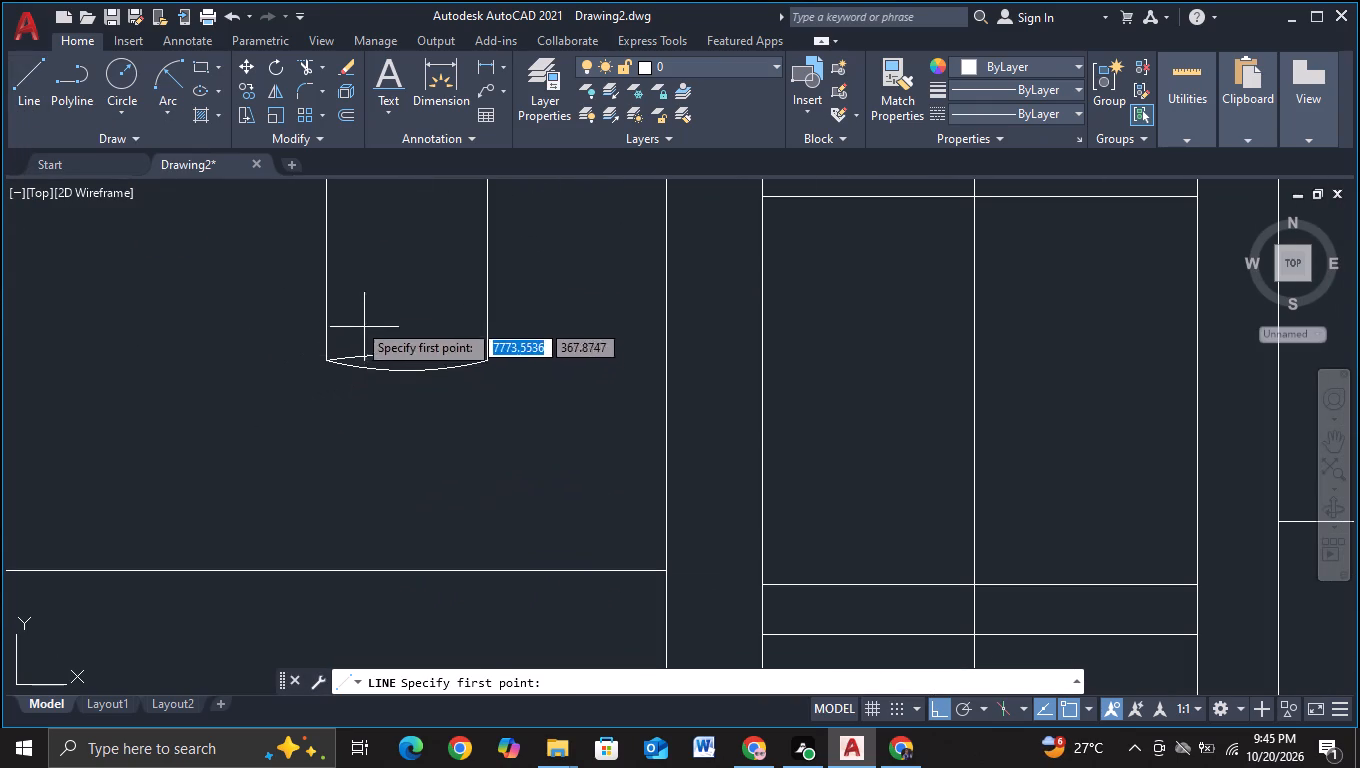
{"action": "left_click", "coordinate": [348, 314]}
{"action": "left_click", "coordinate": [326, 497]}
{"action": "key", "text": "Escape"}
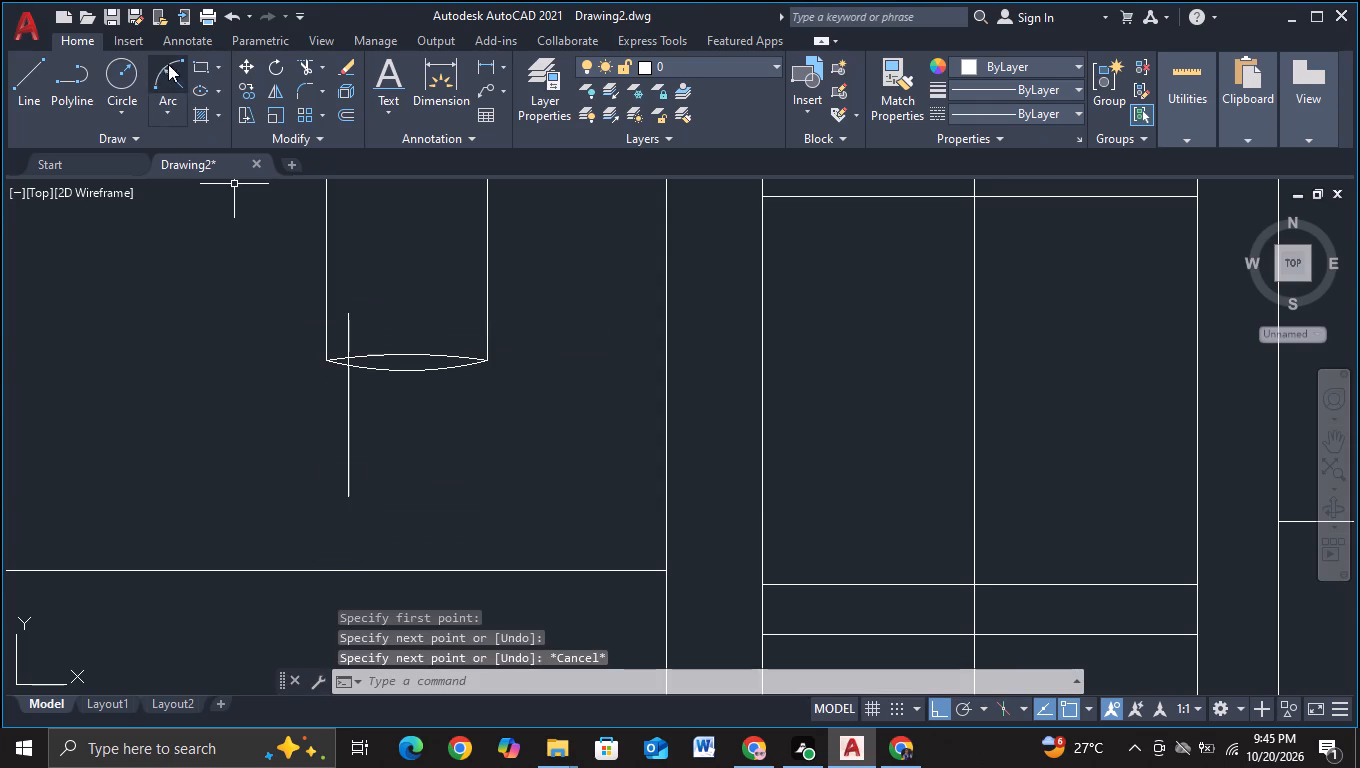
Trim away the part of the vertical line above the bottom lens's upper arc.
{"action": "left_click", "coordinate": [303, 72]}
{"action": "left_click", "coordinate": [349, 322]}
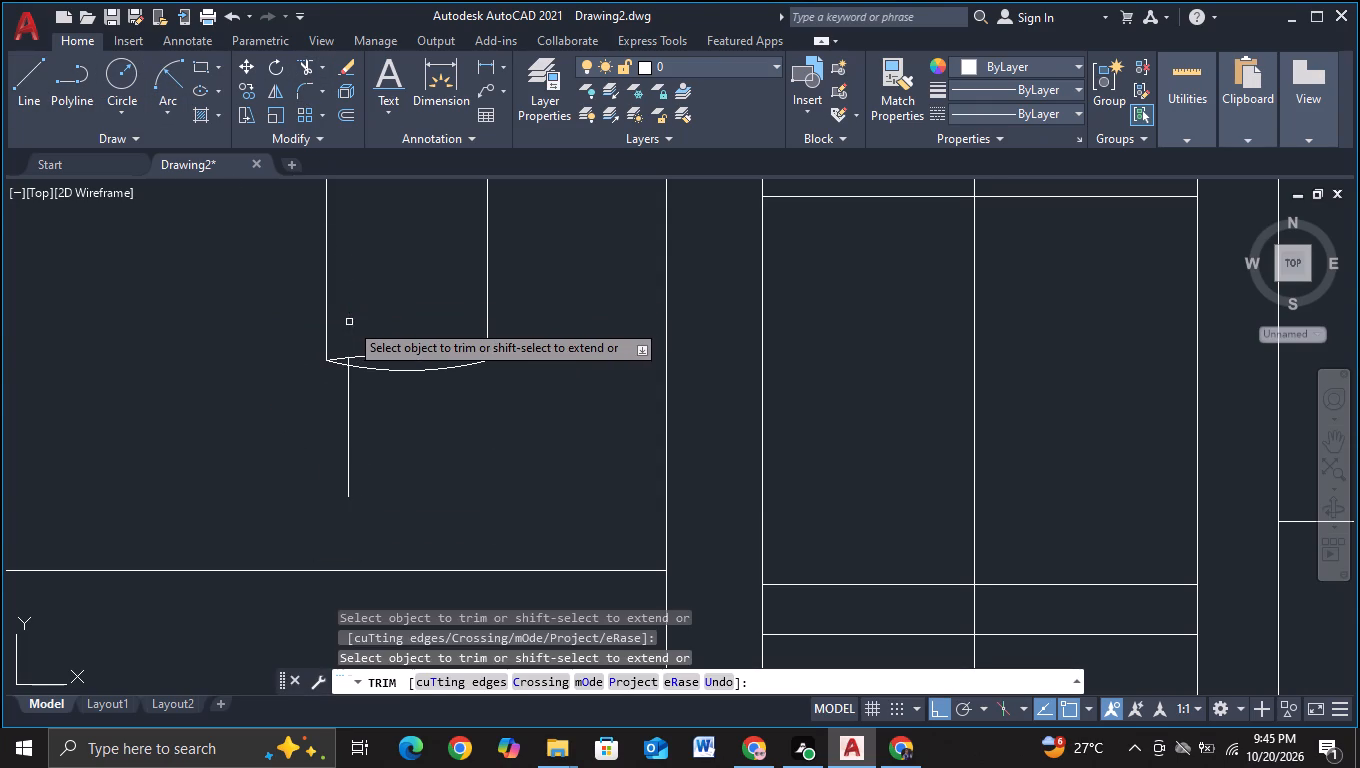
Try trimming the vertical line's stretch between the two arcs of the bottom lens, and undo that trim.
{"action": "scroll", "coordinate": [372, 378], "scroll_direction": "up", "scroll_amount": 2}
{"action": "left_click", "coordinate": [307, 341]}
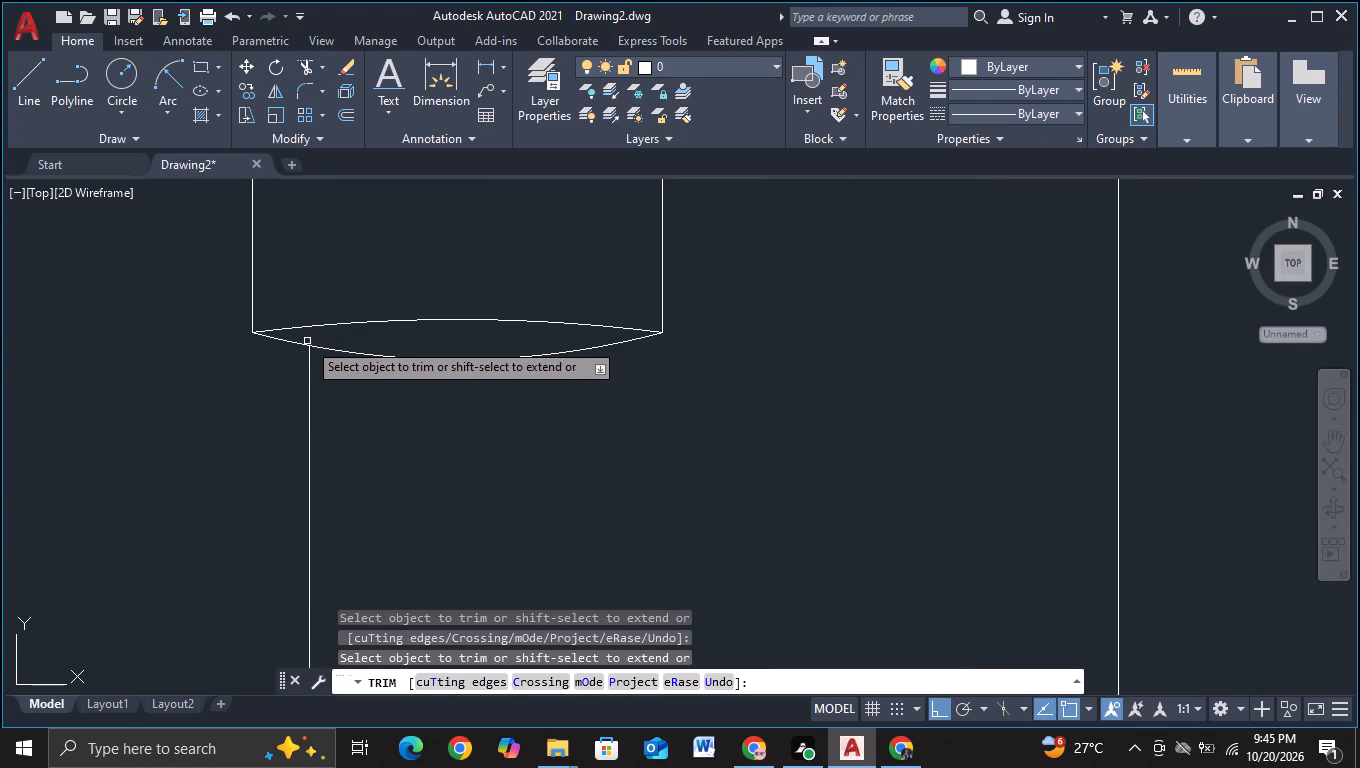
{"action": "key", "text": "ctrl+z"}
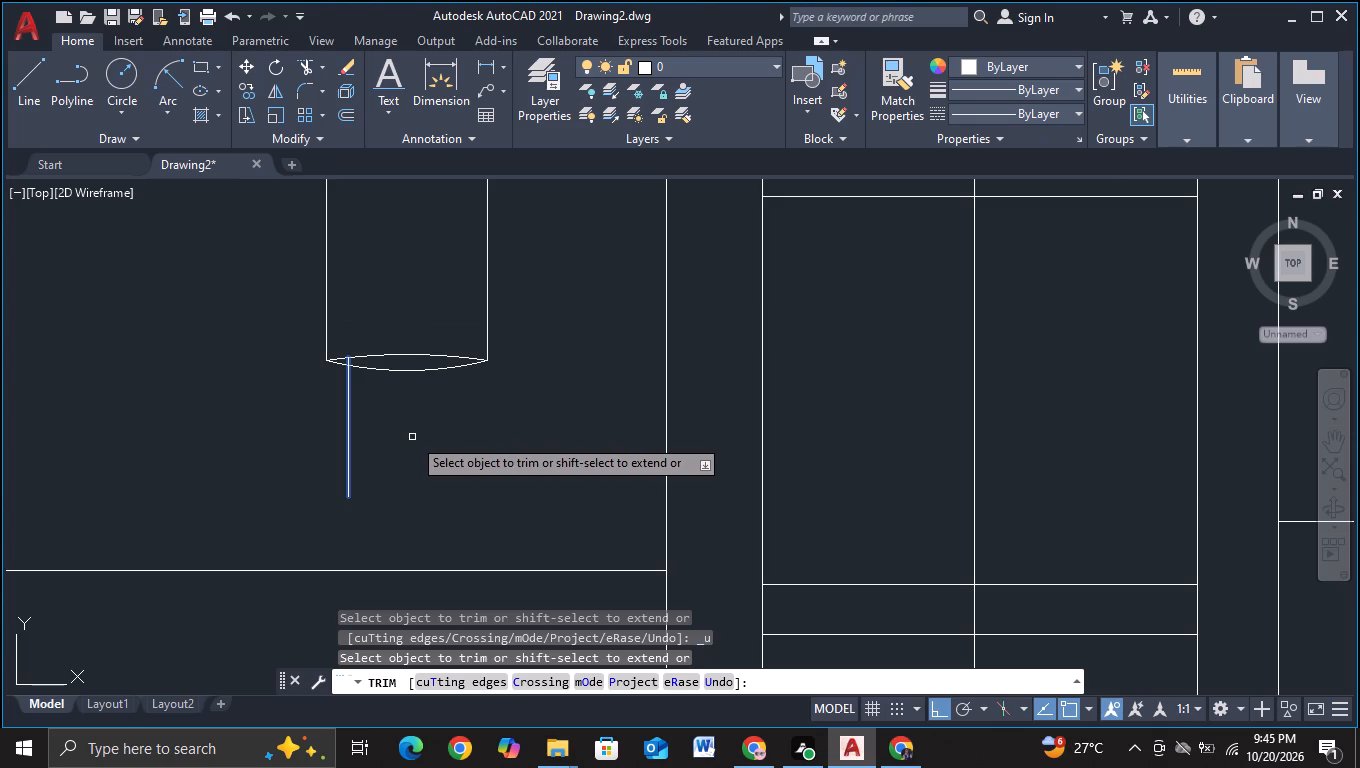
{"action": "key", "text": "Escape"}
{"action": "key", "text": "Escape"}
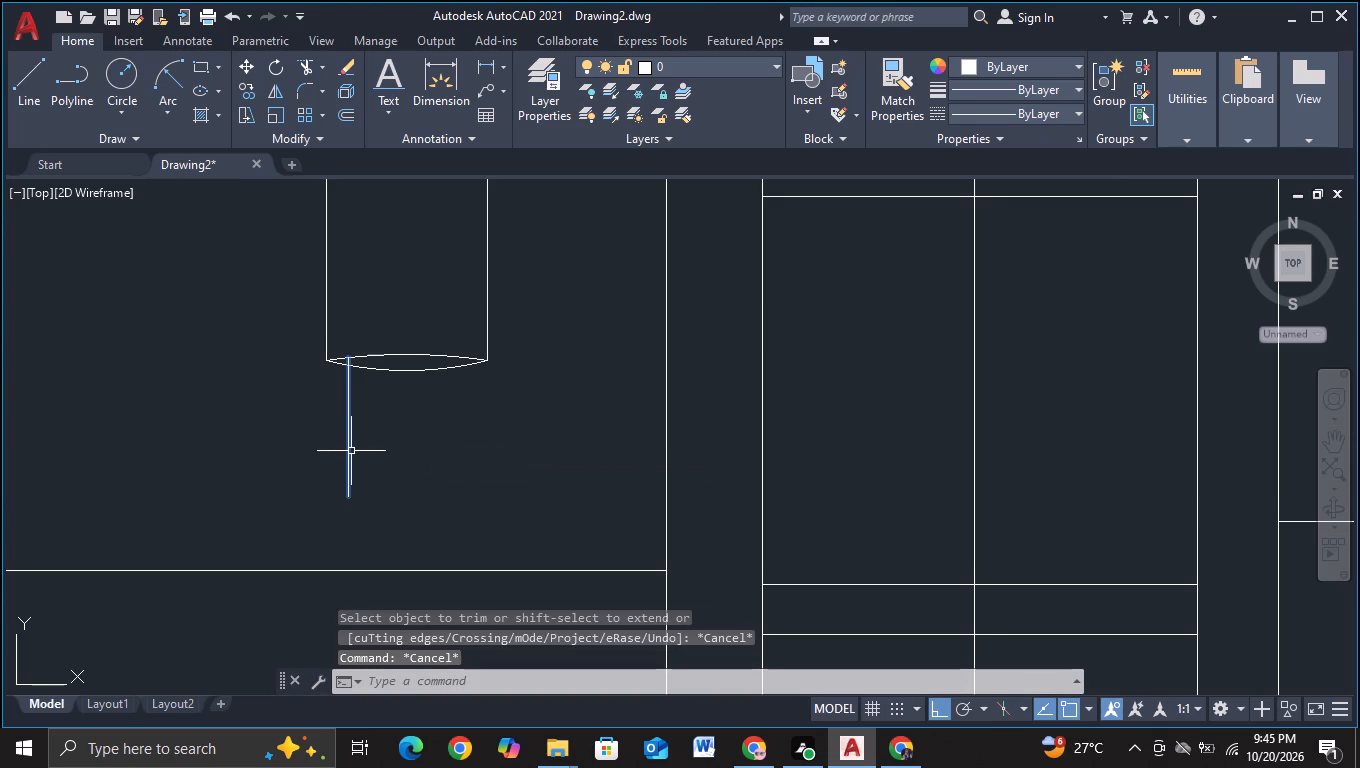
Copy the vertical line repeatedly to the right, about 5 to 7 units apart, forming a ten-line fringe beneath the cylinder.
{"action": "left_click", "coordinate": [350, 457]}
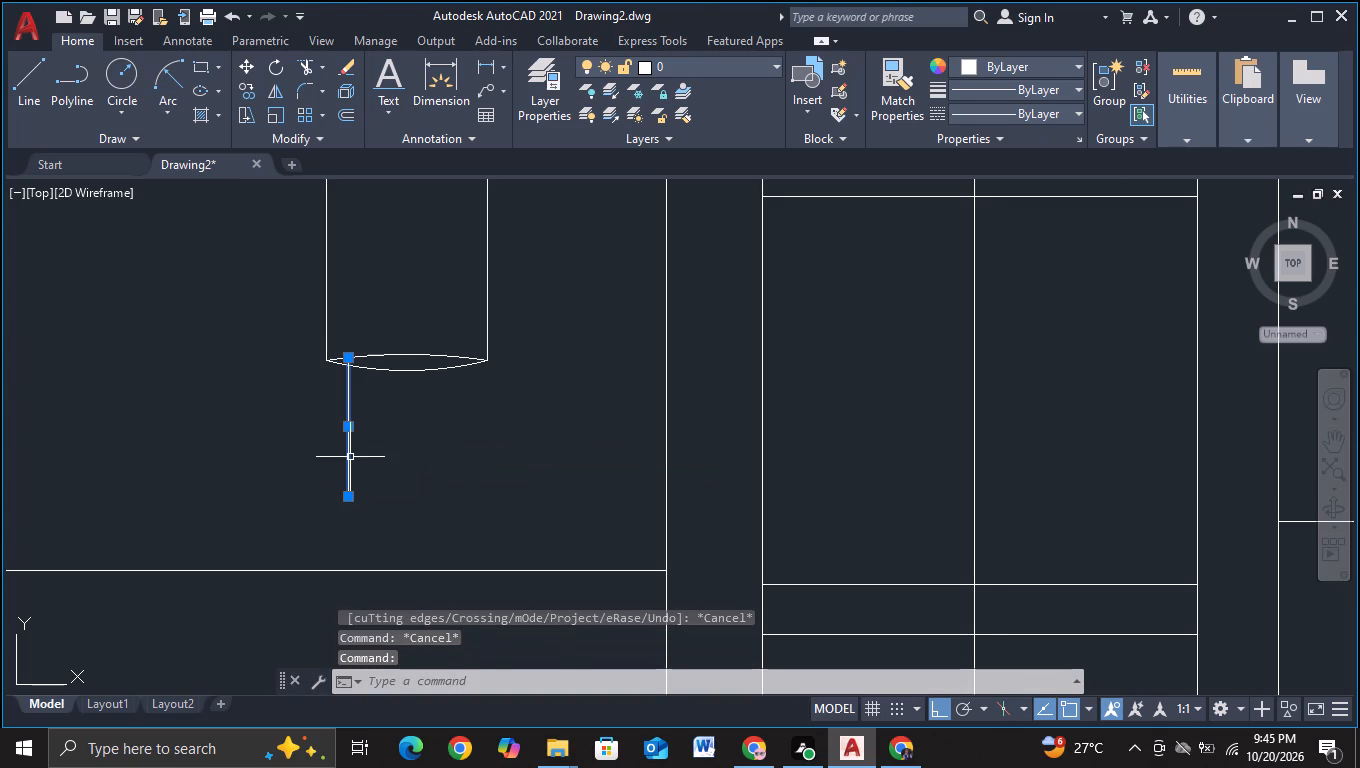
{"action": "key", "text": "c"}
{"action": "left_click", "coordinate": [427, 523]}
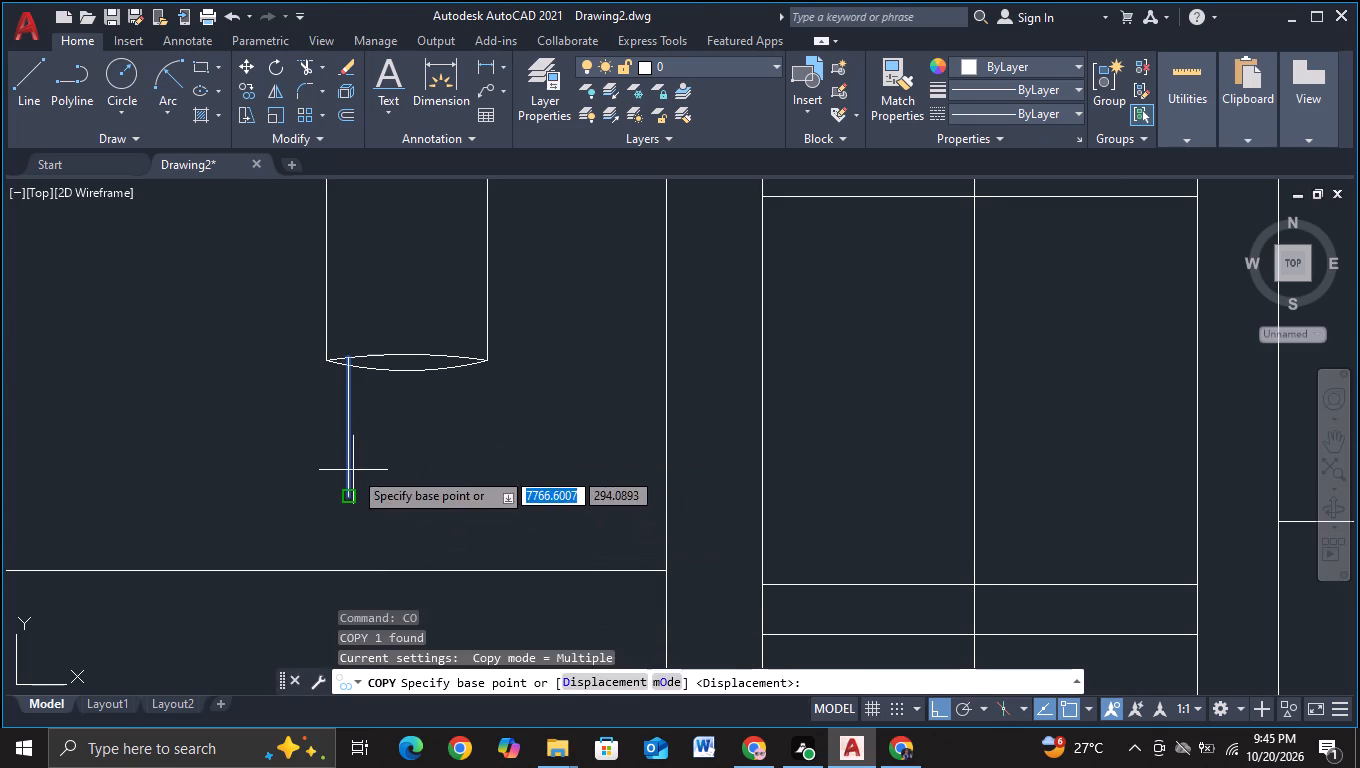
{"action": "left_click", "coordinate": [353, 470]}
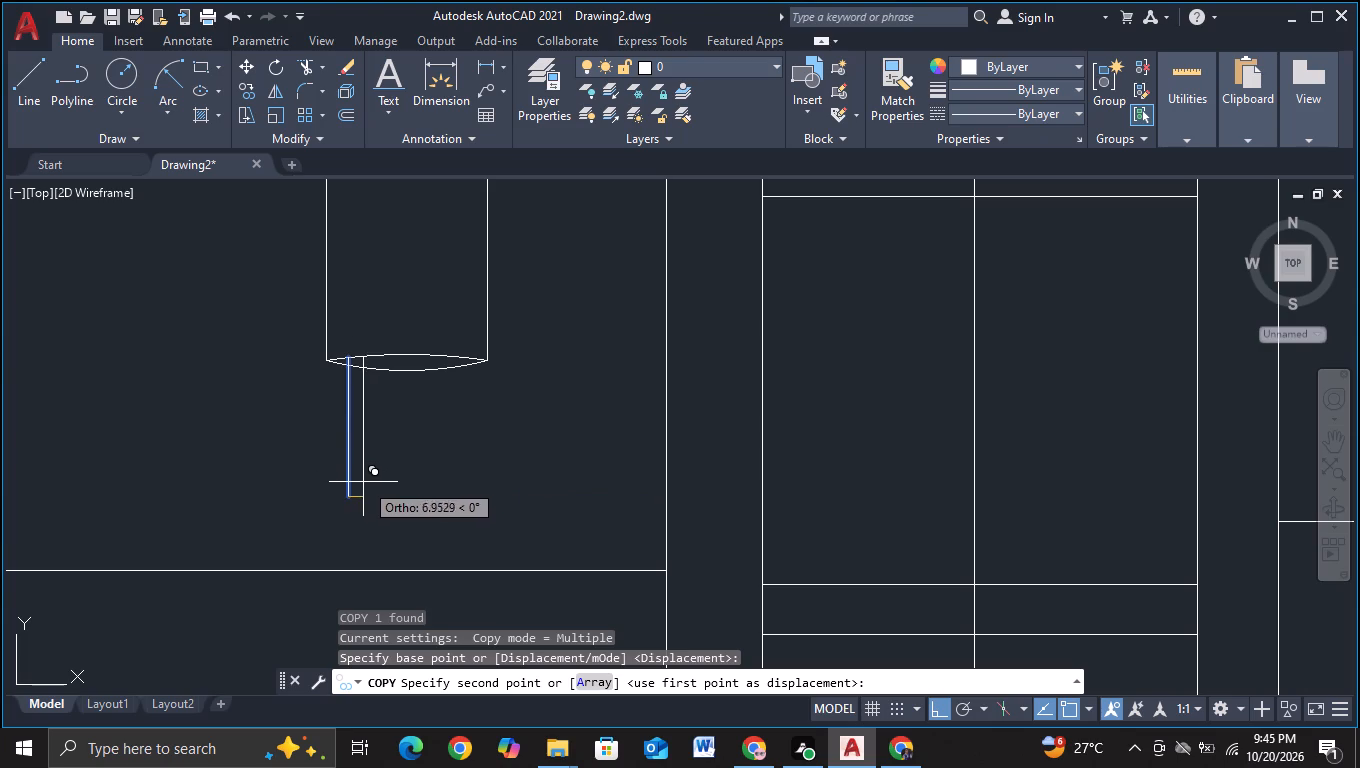
{"action": "left_click", "coordinate": [363, 485]}
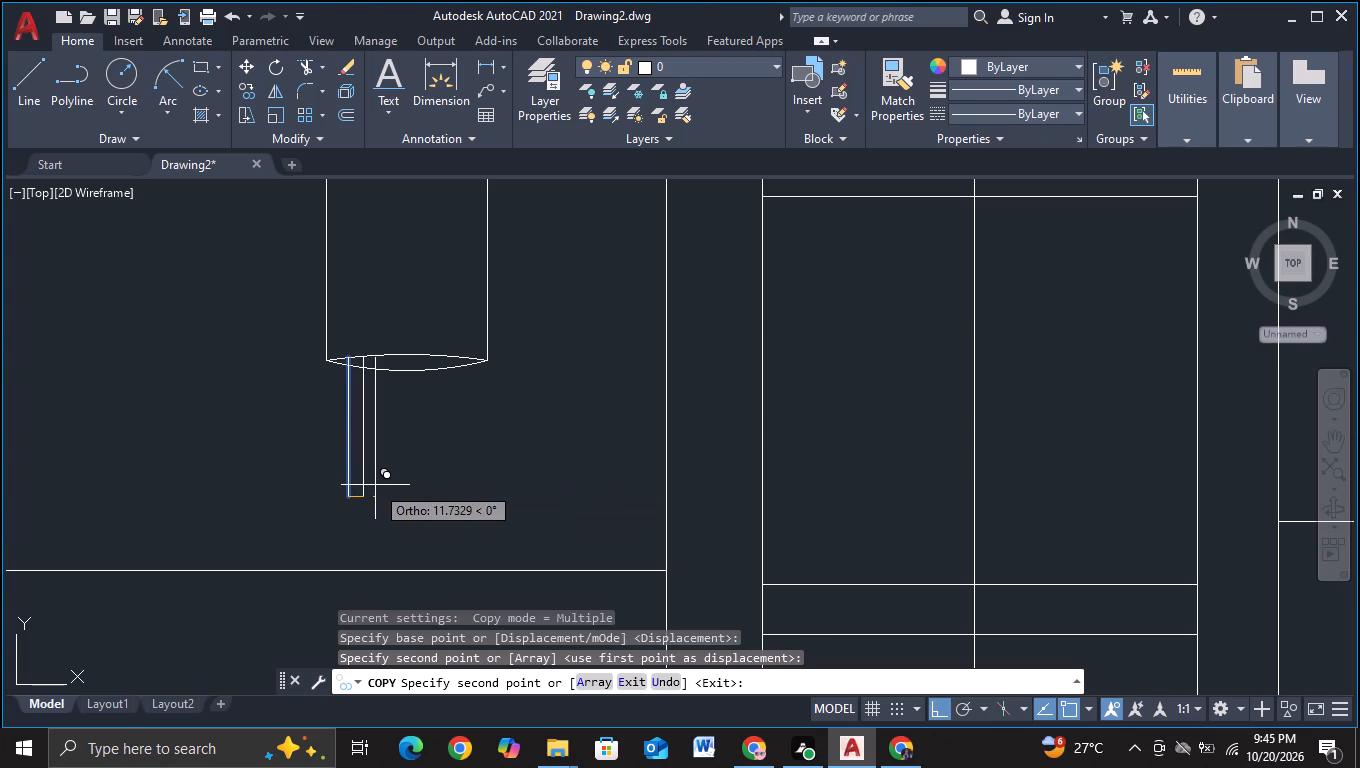
{"action": "left_click", "coordinate": [375, 485]}
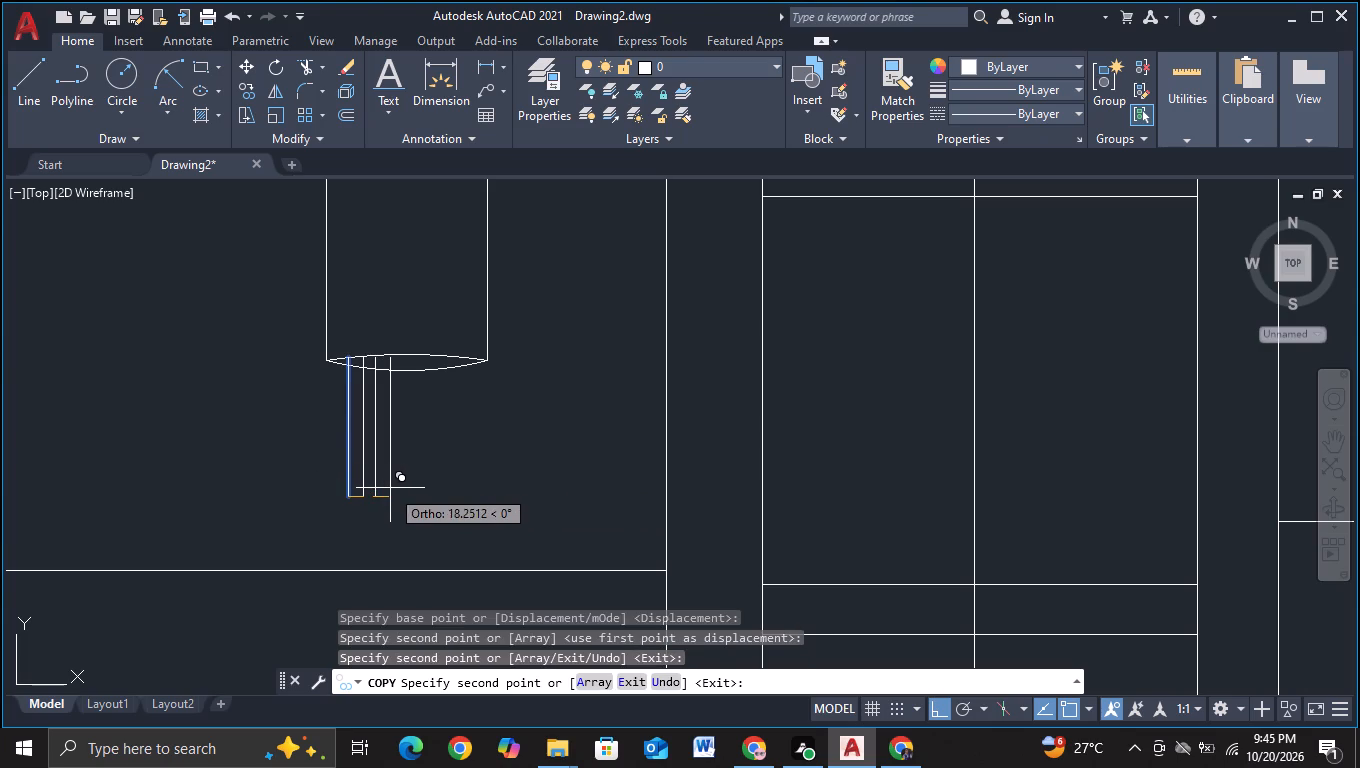
{"action": "left_click", "coordinate": [390, 488]}
{"action": "left_click", "coordinate": [404, 488]}
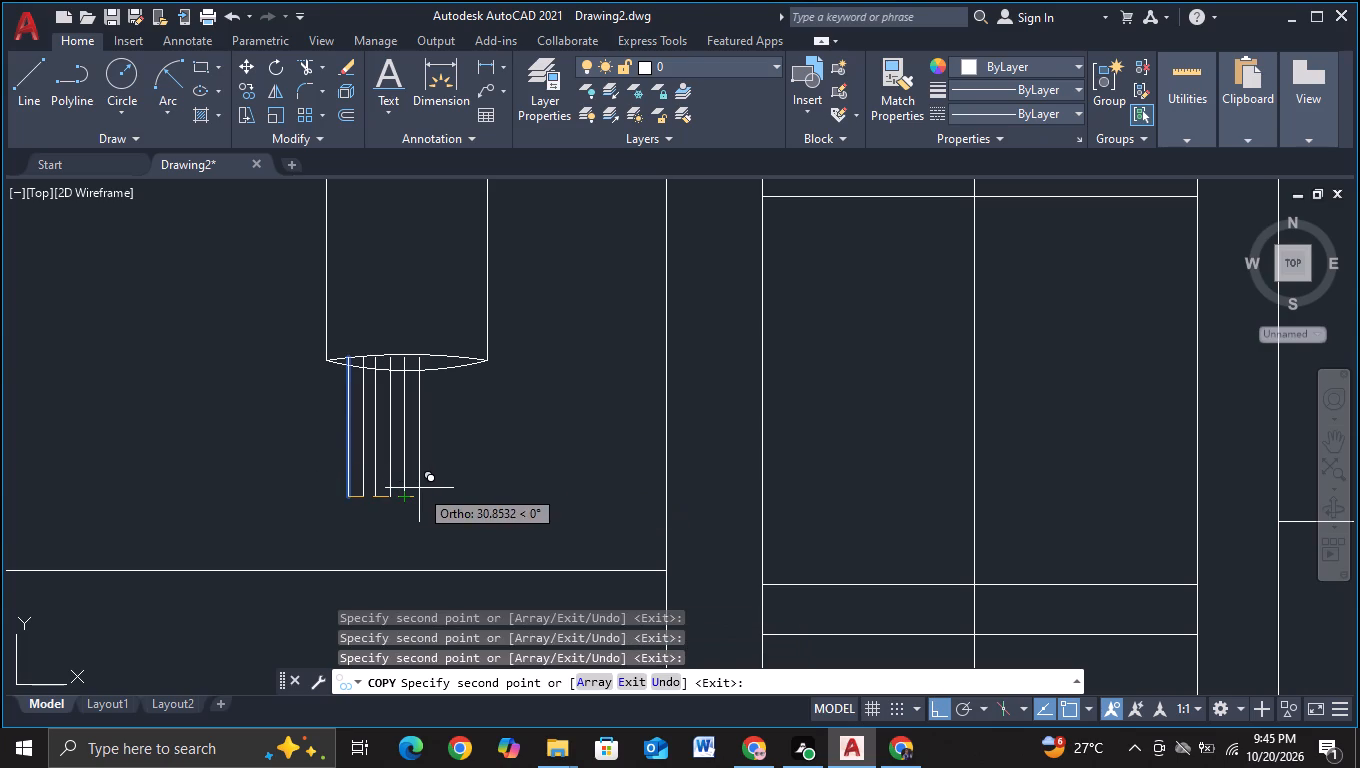
{"action": "left_click", "coordinate": [419, 488]}
{"action": "left_click", "coordinate": [429, 489]}
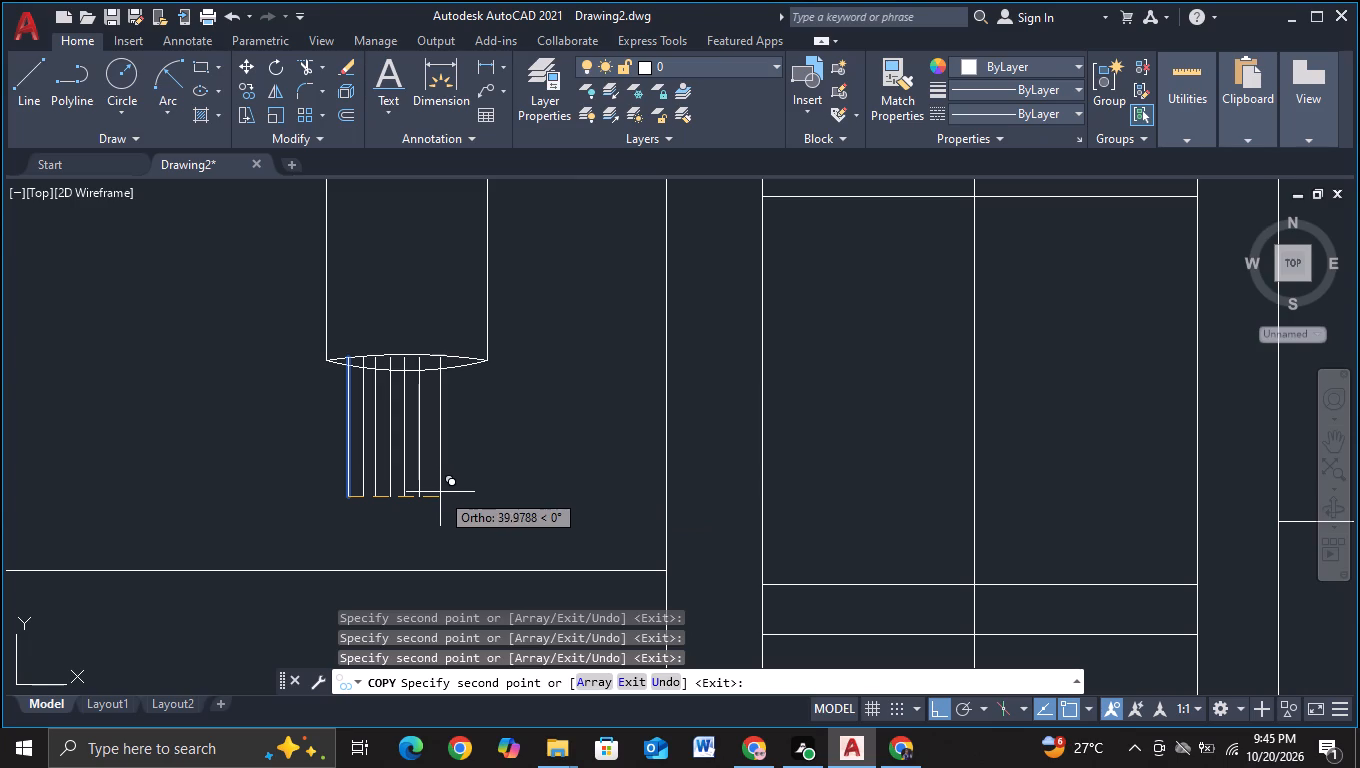
{"action": "left_click", "coordinate": [432, 493]}
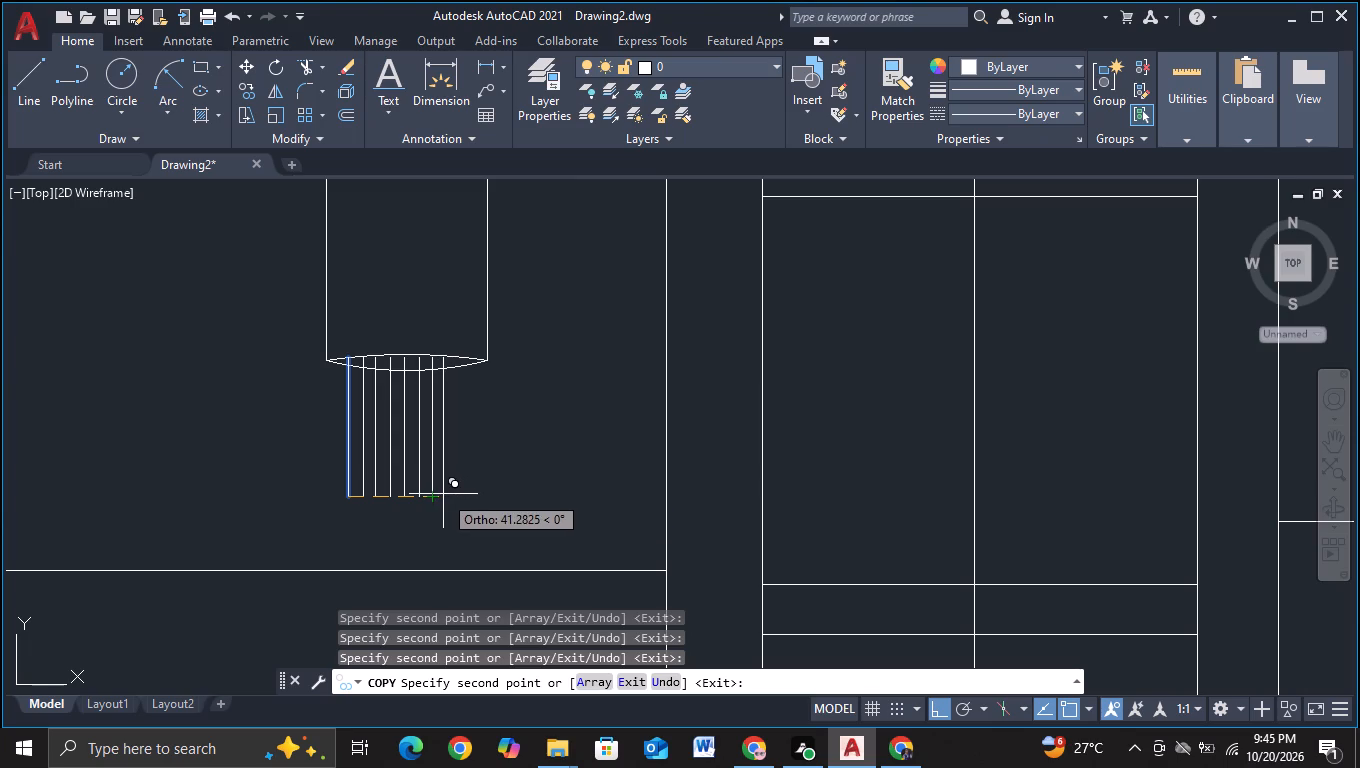
{"action": "left_click", "coordinate": [443, 494]}
{"action": "left_click", "coordinate": [454, 494]}
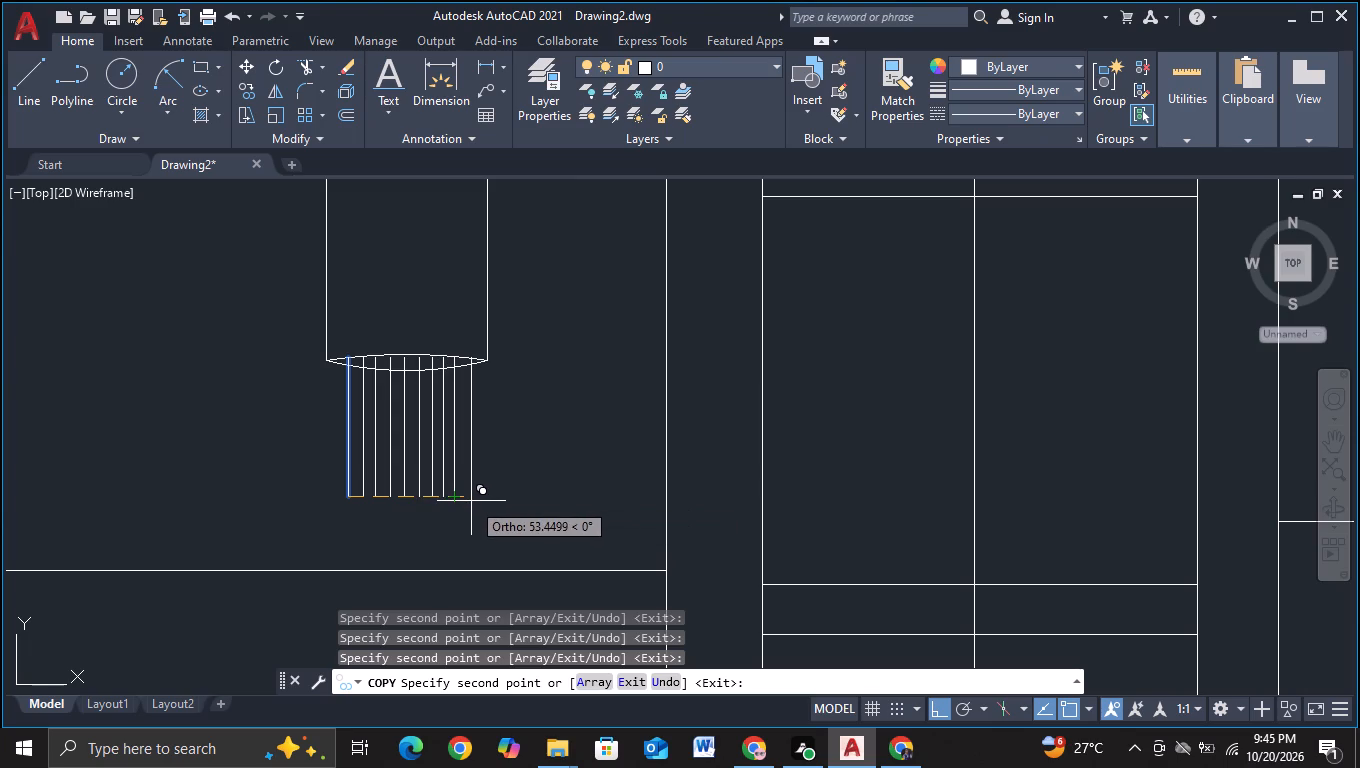
{"action": "left_click", "coordinate": [467, 501]}
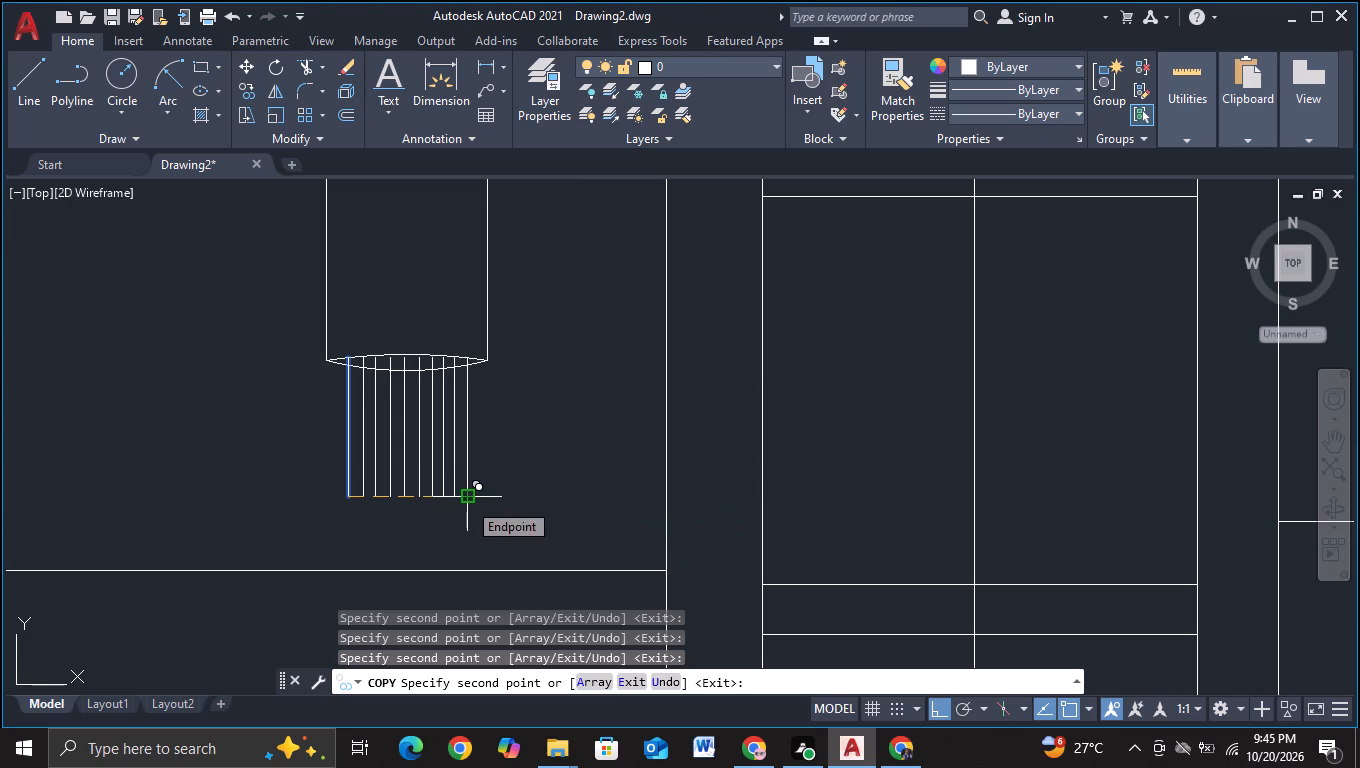
{"action": "left_click", "coordinate": [467, 501]}
{"action": "key", "text": "Escape"}
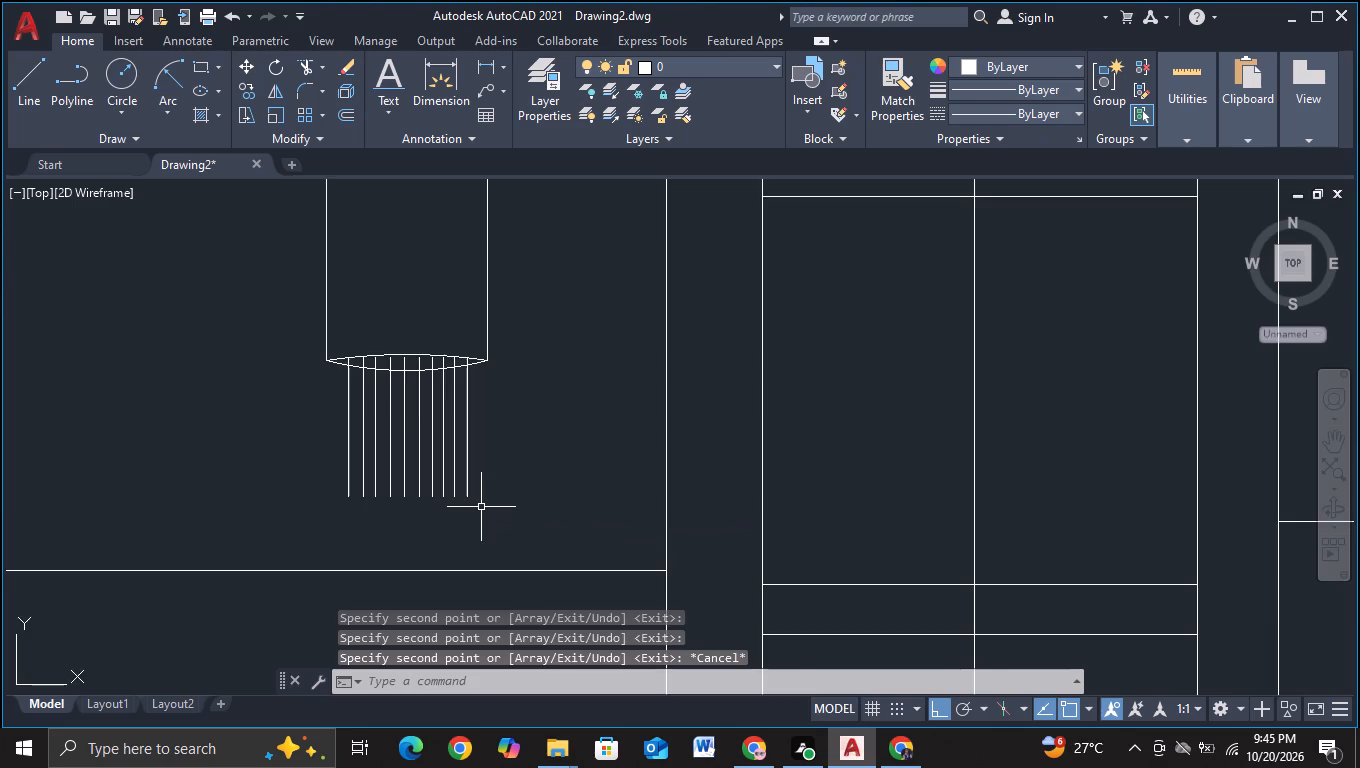
Move the horizontal wall line below the cylinder's fringe, left of the glazed tower, straight down about 33 units.
{"action": "scroll", "coordinate": [481, 507], "scroll_direction": "down", "scroll_amount": 3}
{"action": "middle_click_drag", "start_coordinate": [384, 488], "coordinate": [391, 434]}
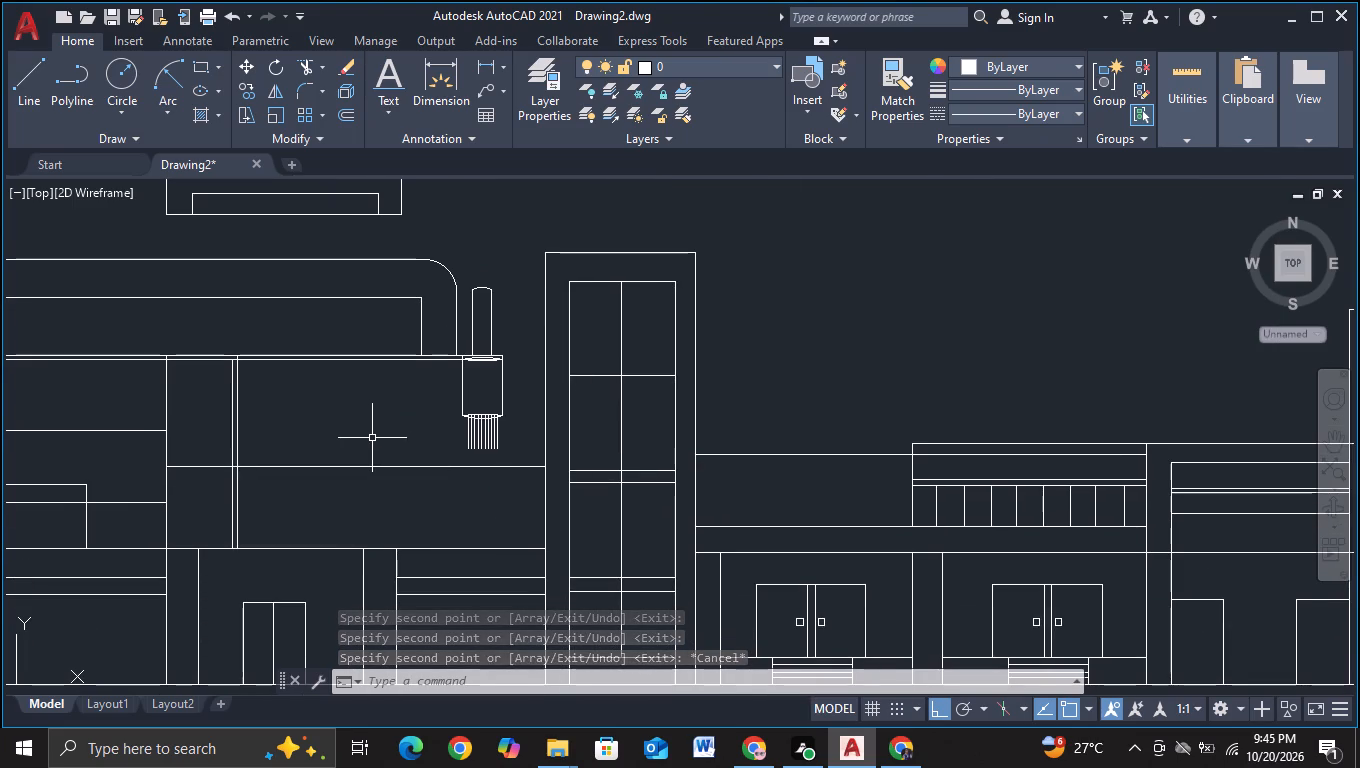
{"action": "middle_click_drag", "start_coordinate": [372, 438], "coordinate": [373, 418]}
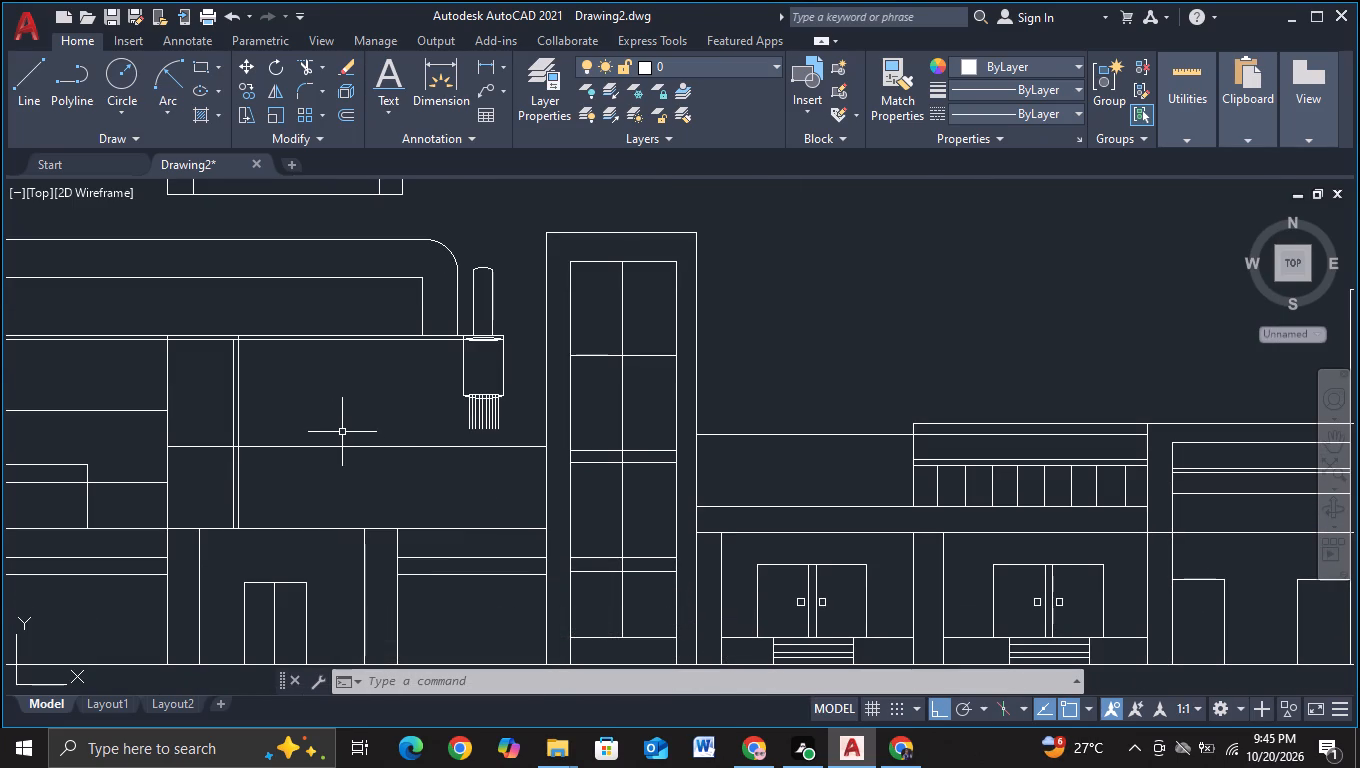
{"action": "middle_click_drag", "start_coordinate": [309, 435], "coordinate": [316, 412]}
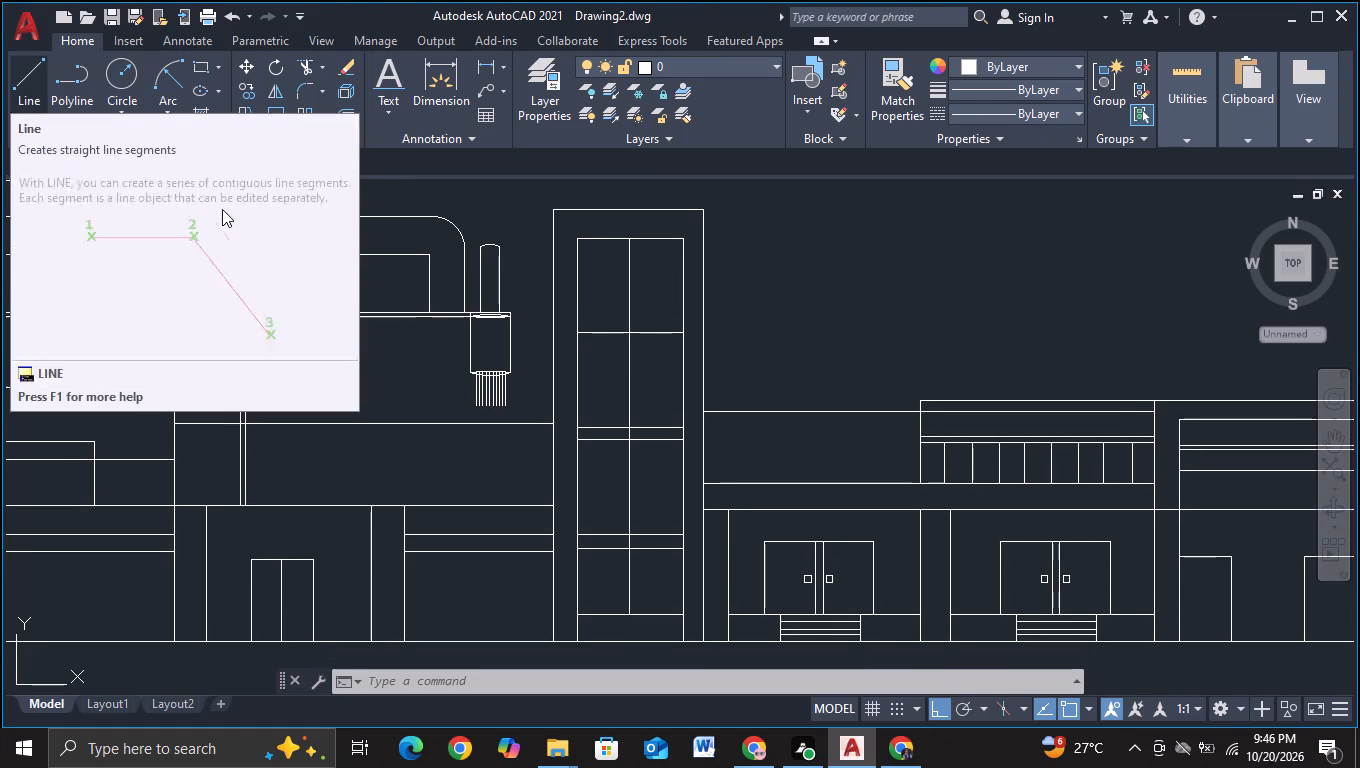
{"action": "left_click", "coordinate": [381, 425]}
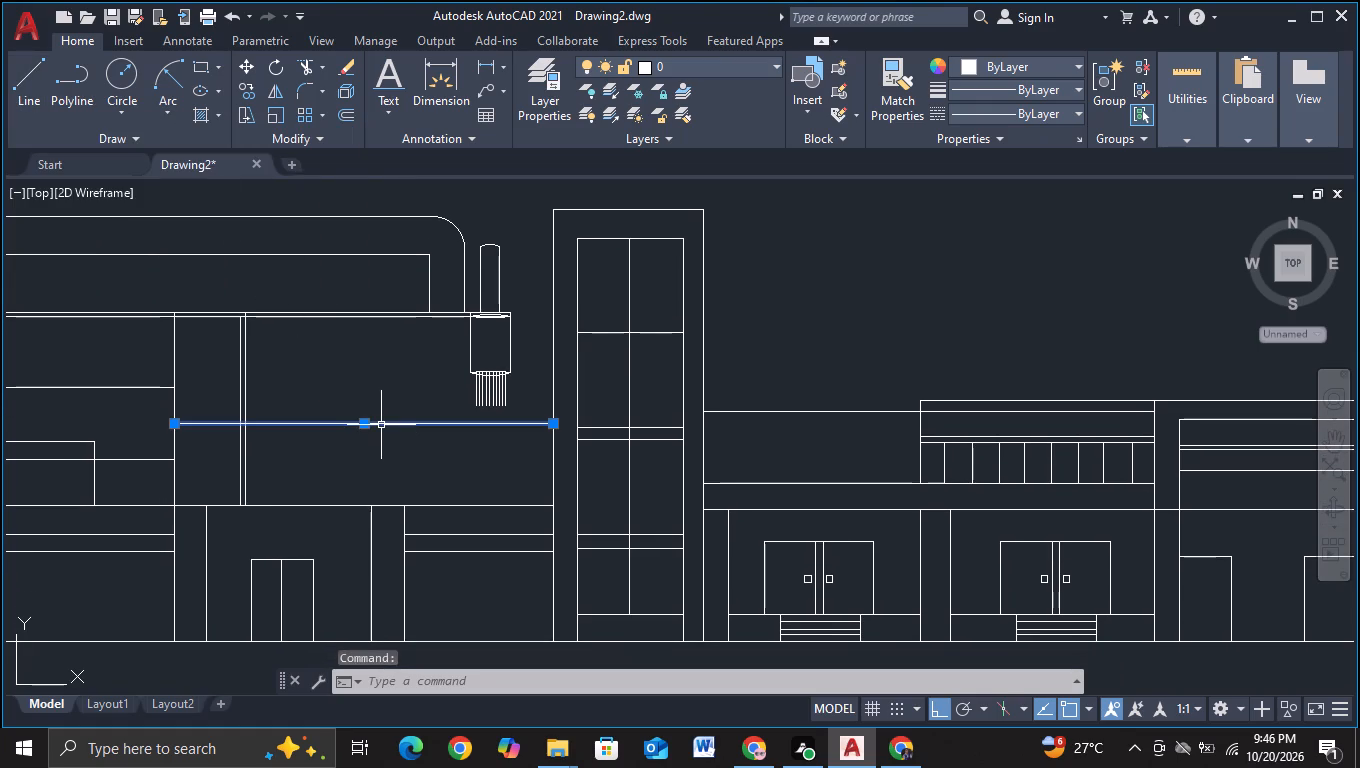
{"action": "key", "text": "m"}
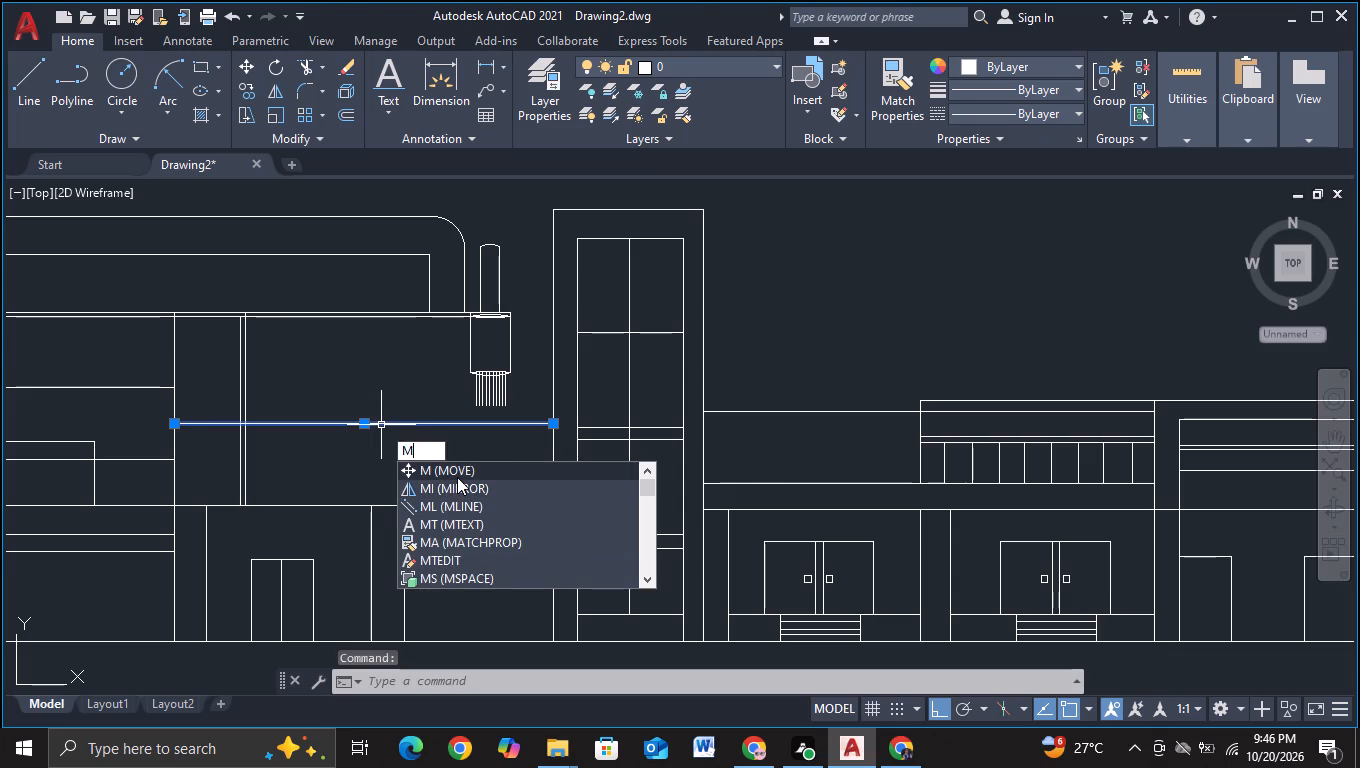
{"action": "left_click", "coordinate": [457, 477]}
{"action": "left_click", "coordinate": [418, 424]}
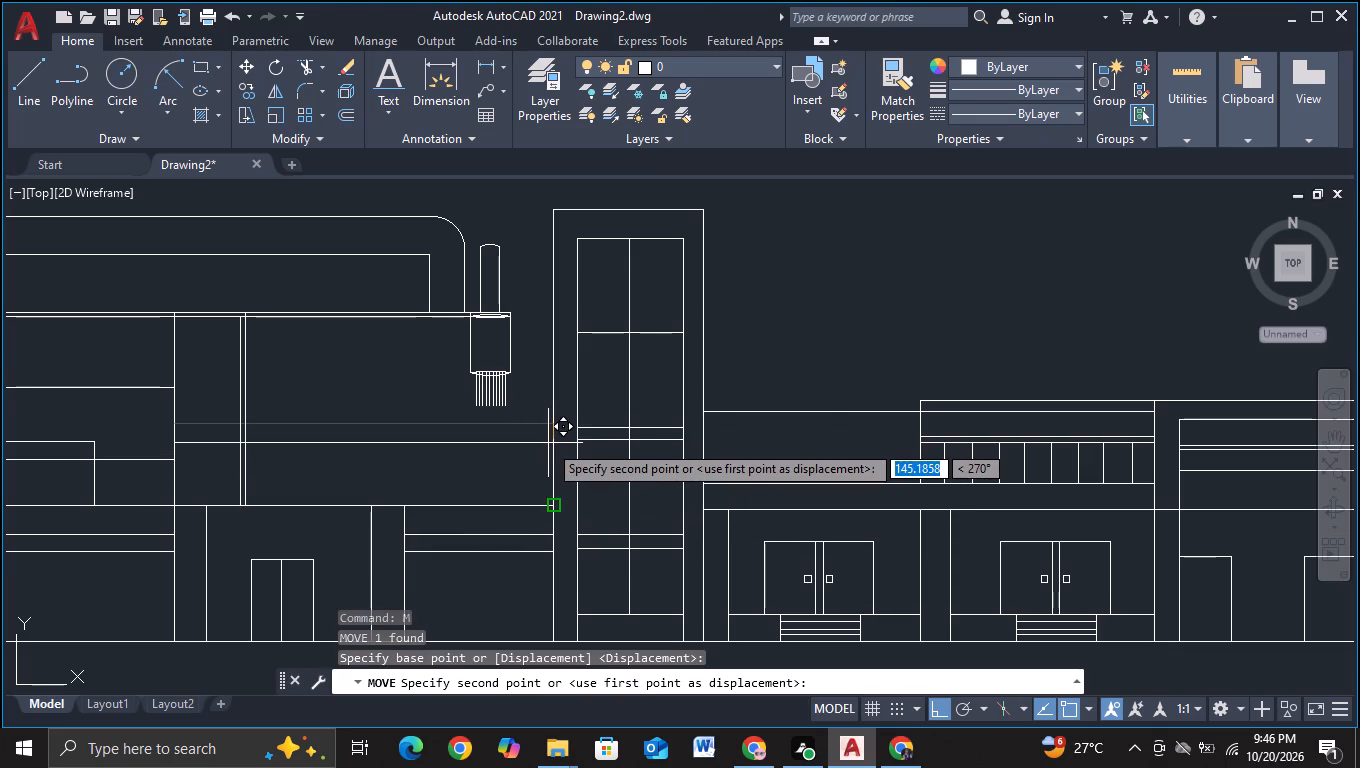
{"action": "scroll", "coordinate": [548, 443], "scroll_direction": "up", "scroll_amount": 1}
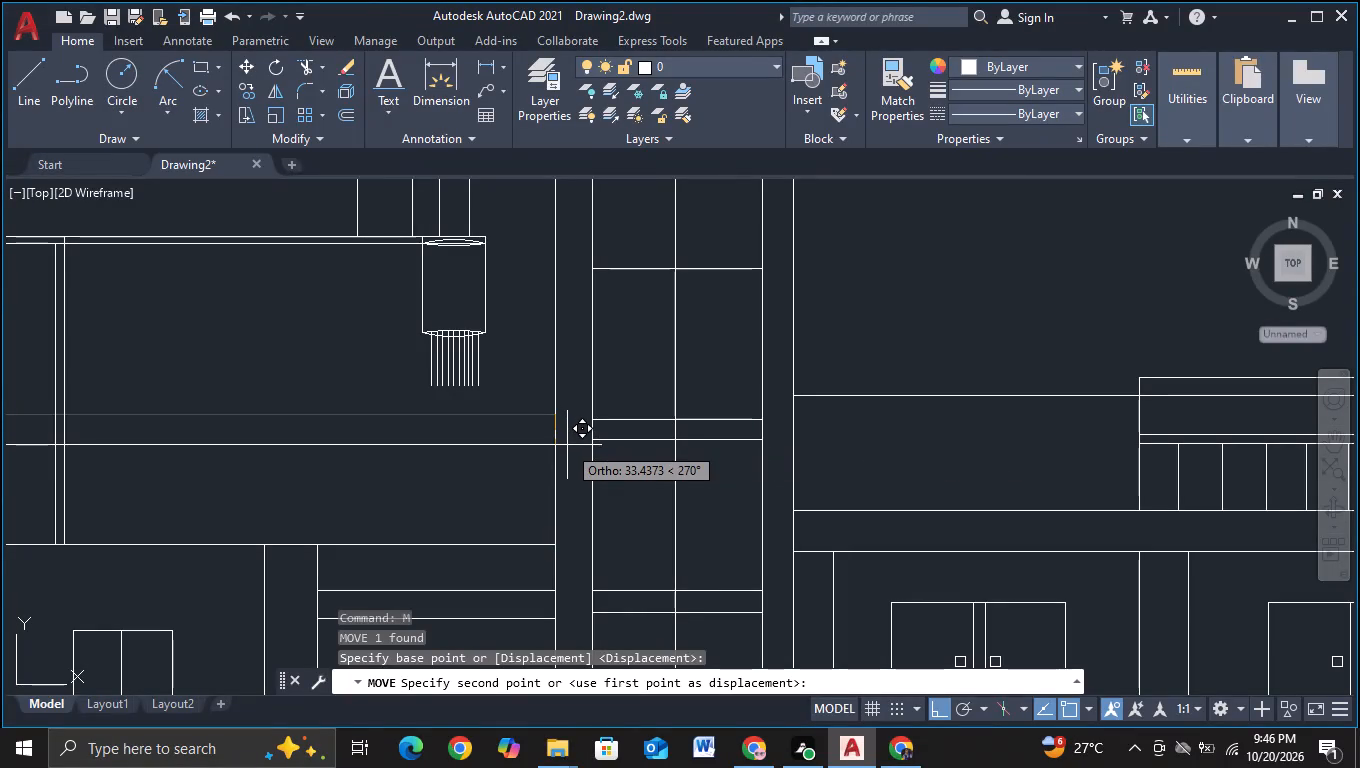
{"action": "left_click", "coordinate": [567, 445]}
Draw a vertical line about 175 units long, crossing the round-cornered roof frame's top band and ending above the wall's top edge.
{"action": "scroll", "coordinate": [567, 445], "scroll_direction": "down", "scroll_amount": 2}
{"action": "middle_click_drag", "start_coordinate": [526, 480], "coordinate": [557, 466]}
{"action": "scroll", "coordinate": [506, 463], "scroll_direction": "up", "scroll_amount": 1}
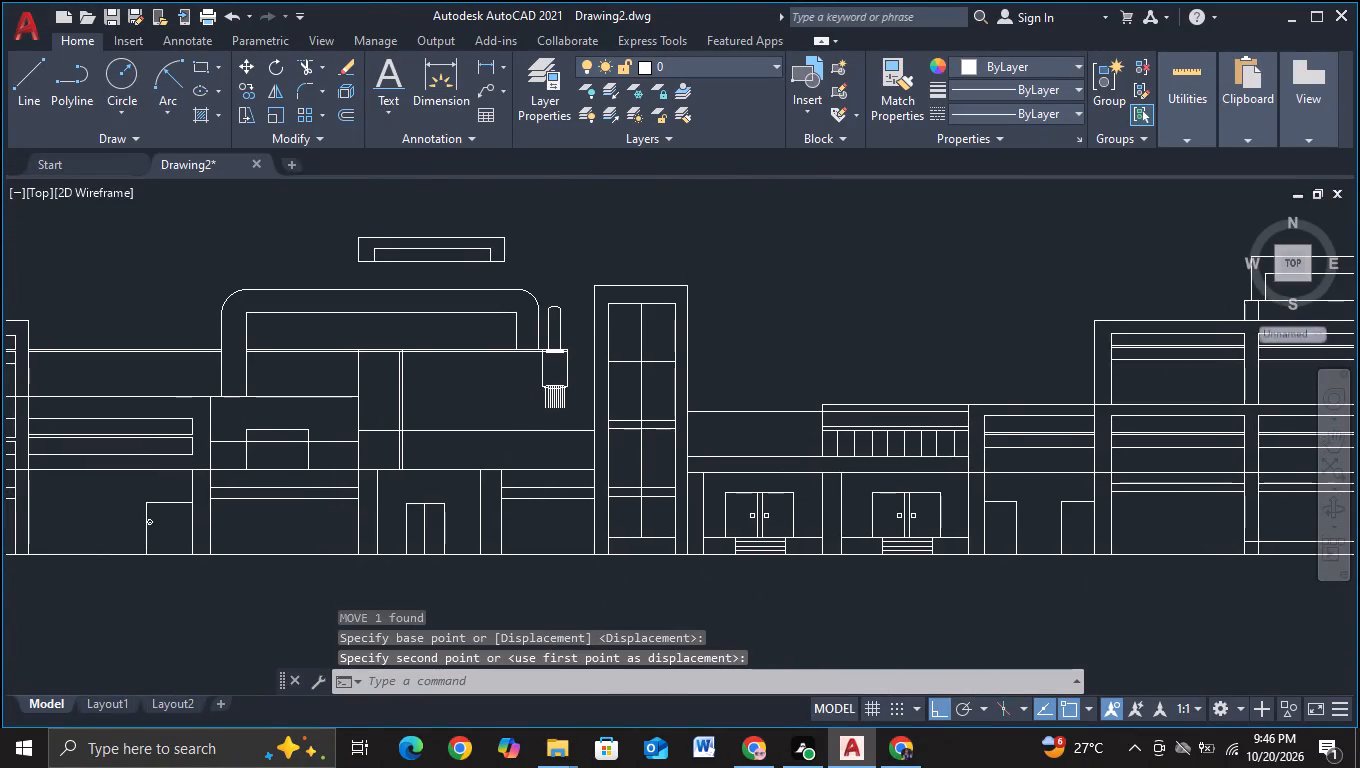
{"action": "middle_click_drag", "start_coordinate": [411, 459], "coordinate": [444, 451]}
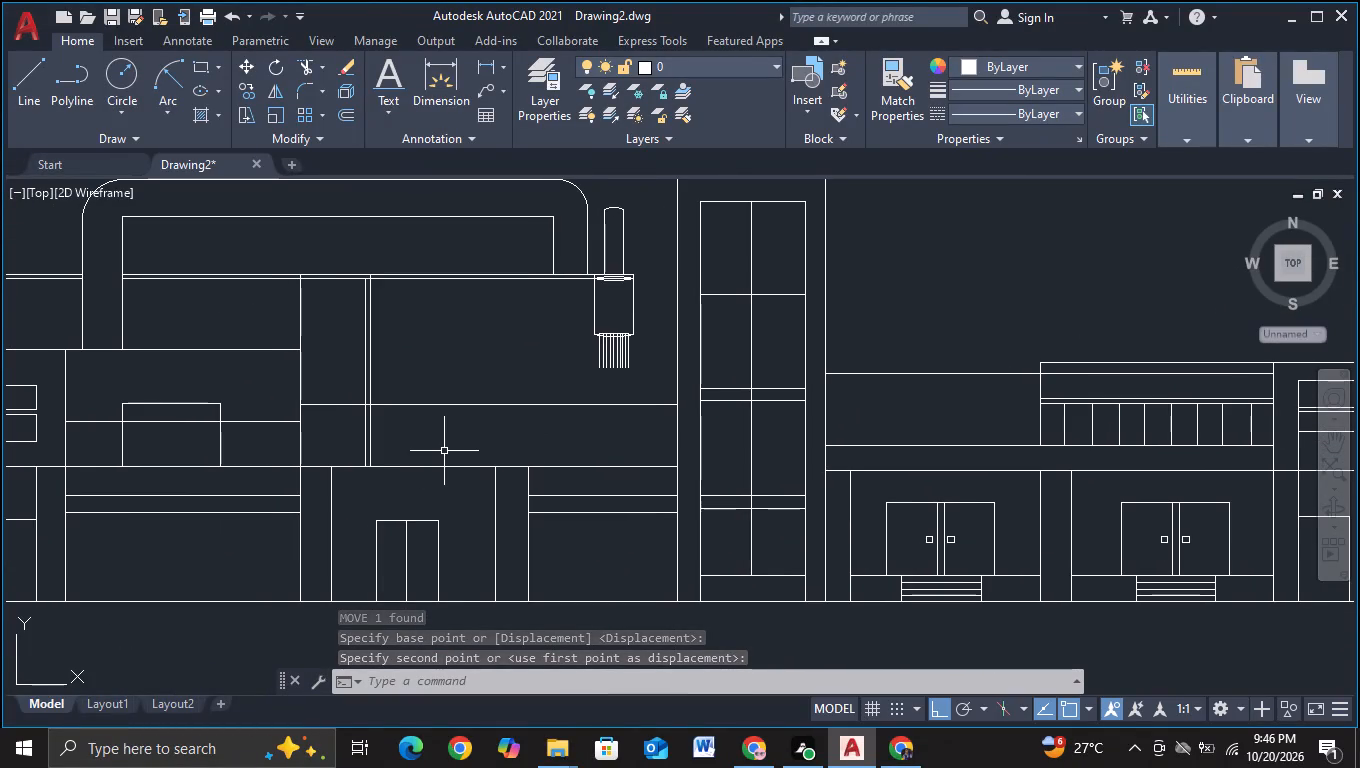
{"action": "middle_click_drag", "start_coordinate": [406, 452], "coordinate": [406, 493]}
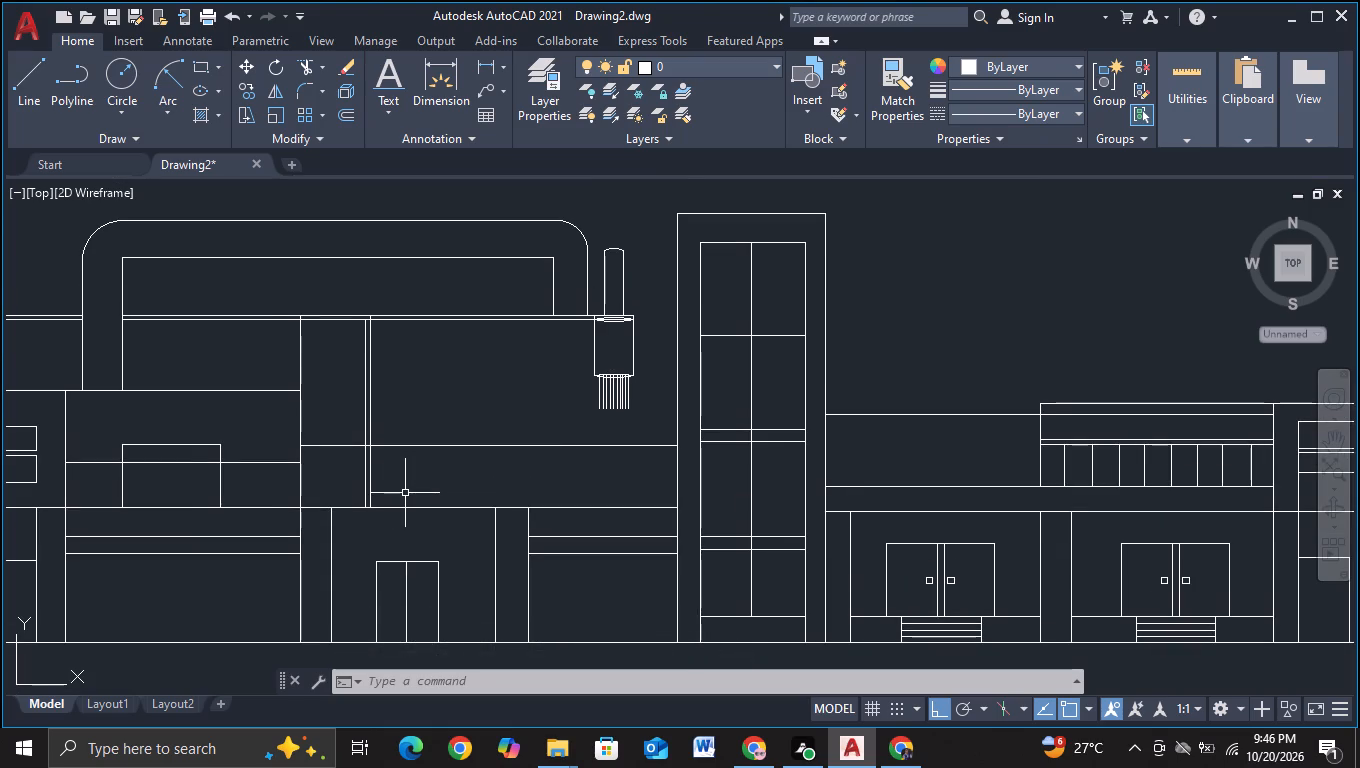
{"action": "left_click", "coordinate": [34, 100]}
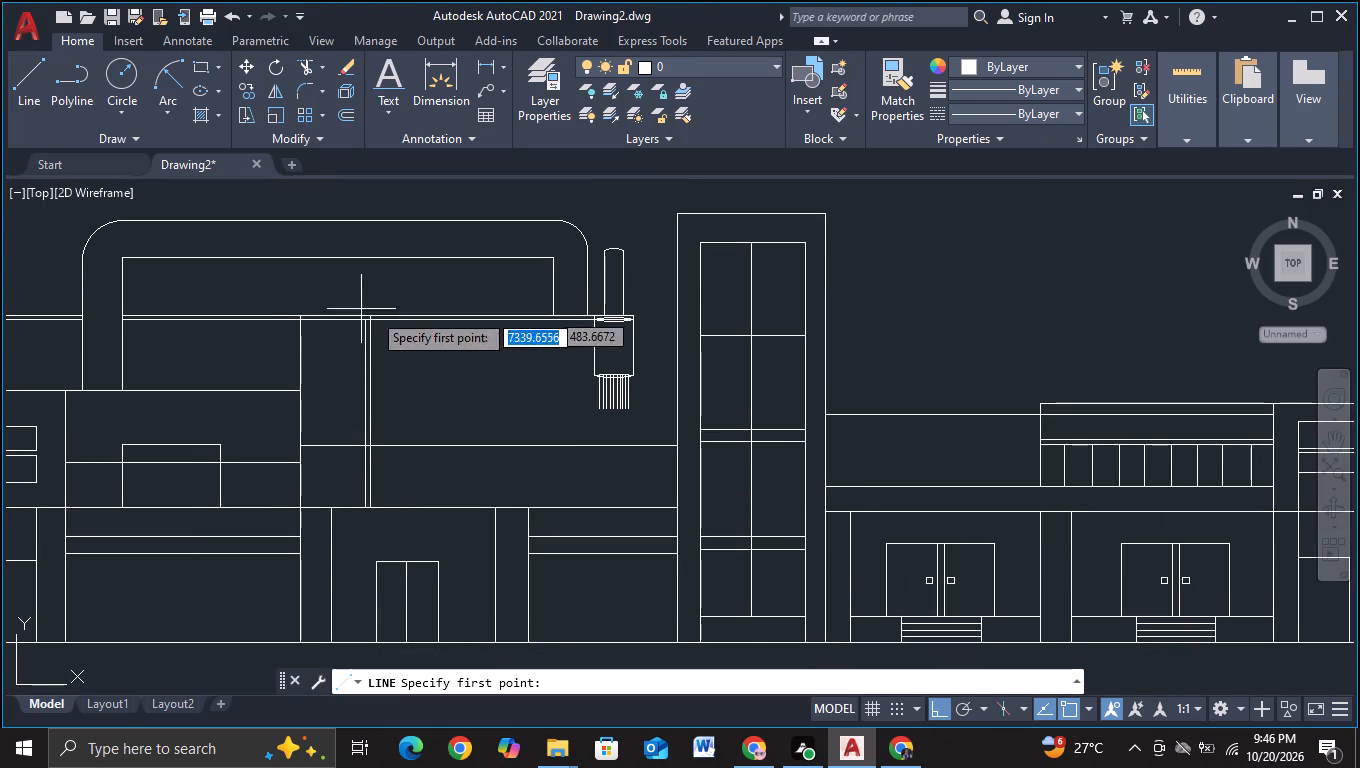
{"action": "middle_click_drag", "start_coordinate": [418, 303], "coordinate": [412, 368]}
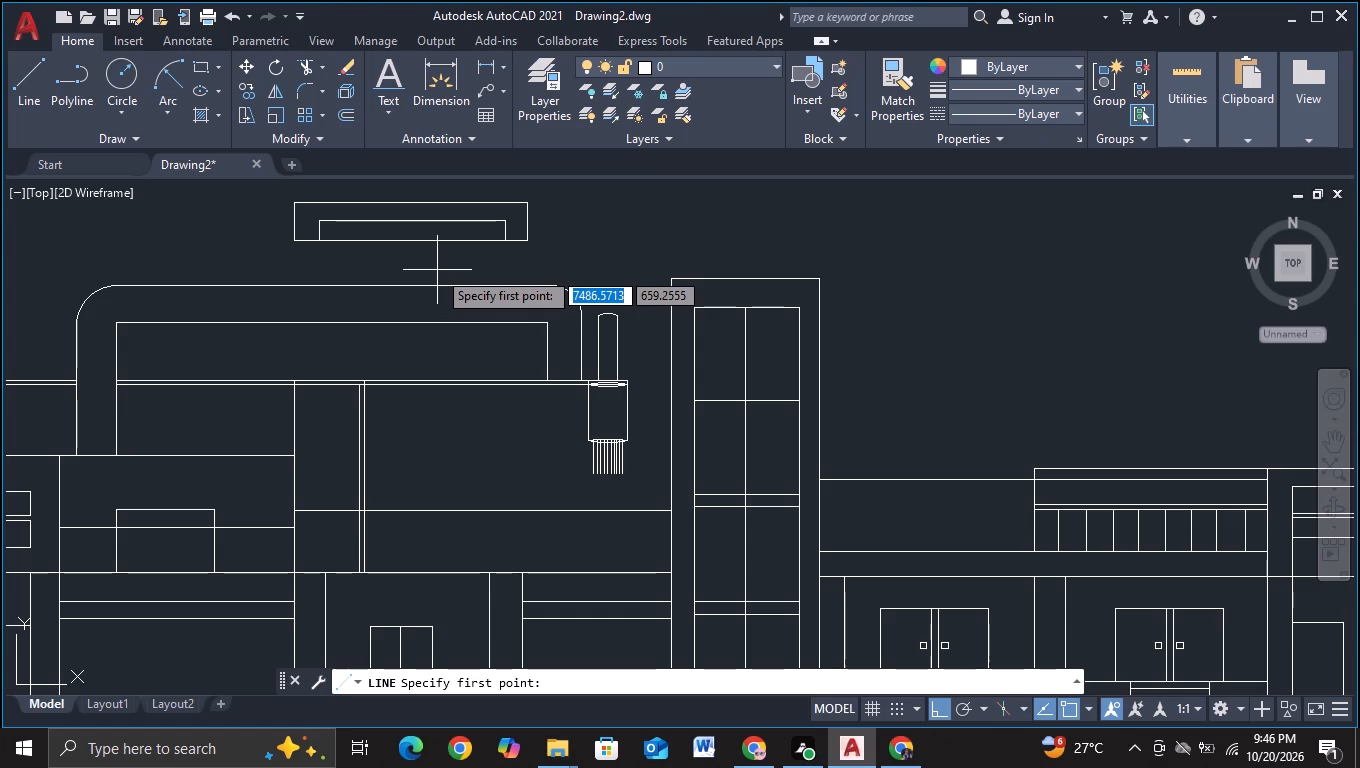
{"action": "left_click", "coordinate": [437, 270]}
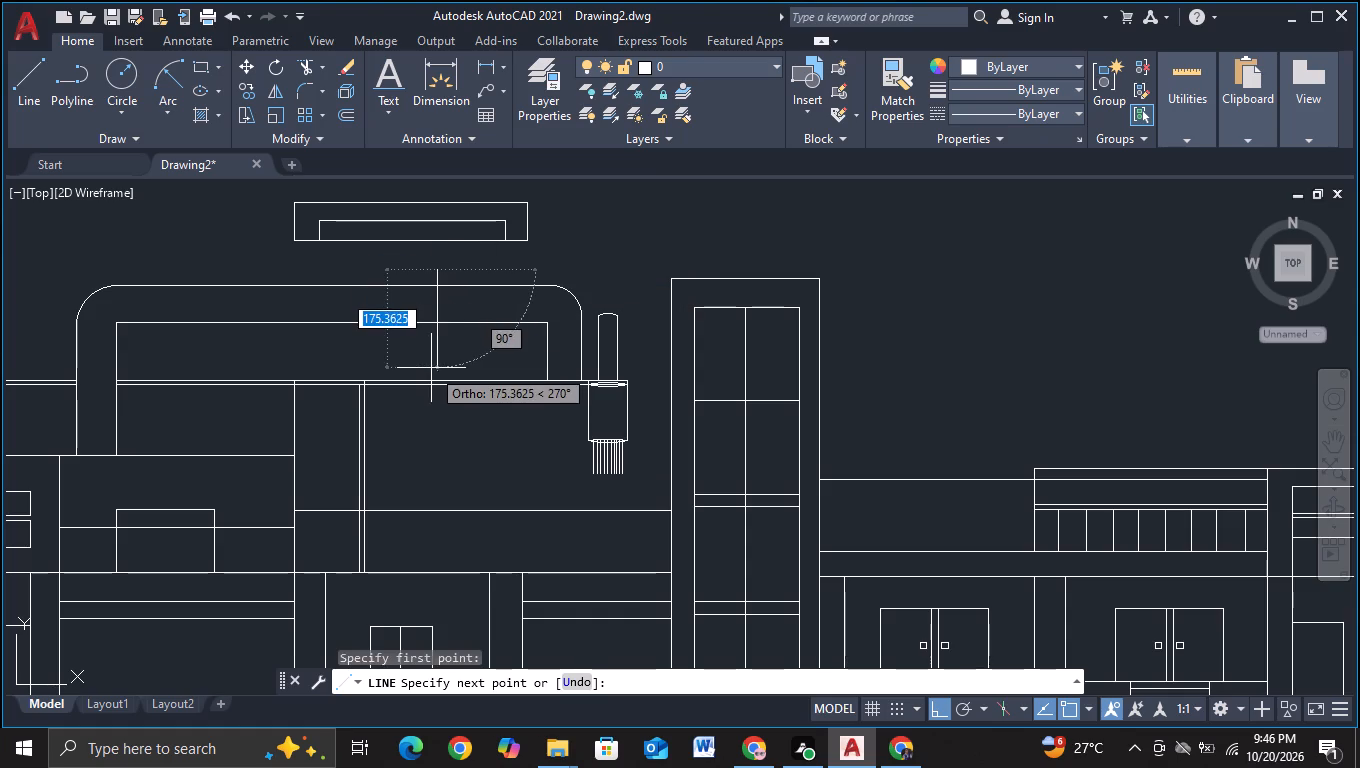
{"action": "left_click", "coordinate": [433, 366]}
{"action": "key", "text": "Escape"}
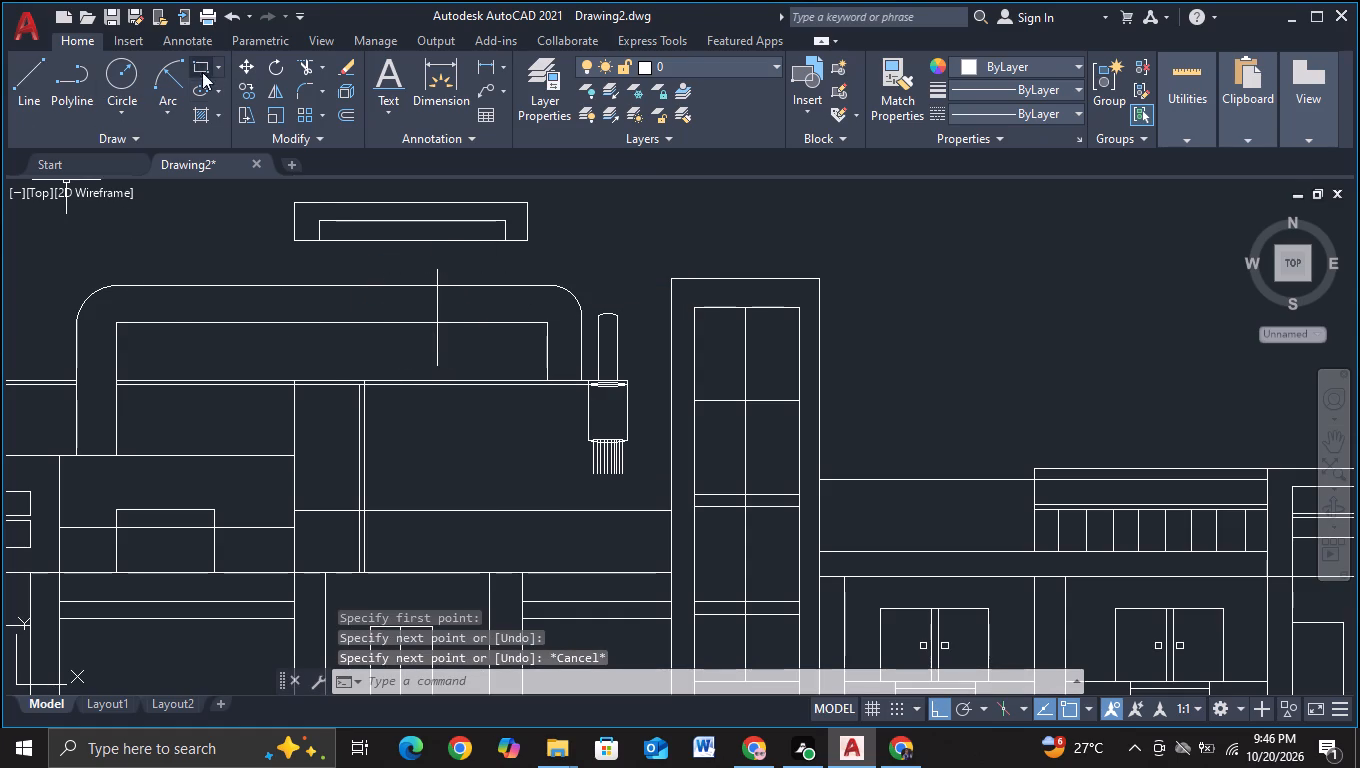
Trim away the part of the new vertical line above the roof frame's outer top edge.
{"action": "left_click", "coordinate": [303, 70]}
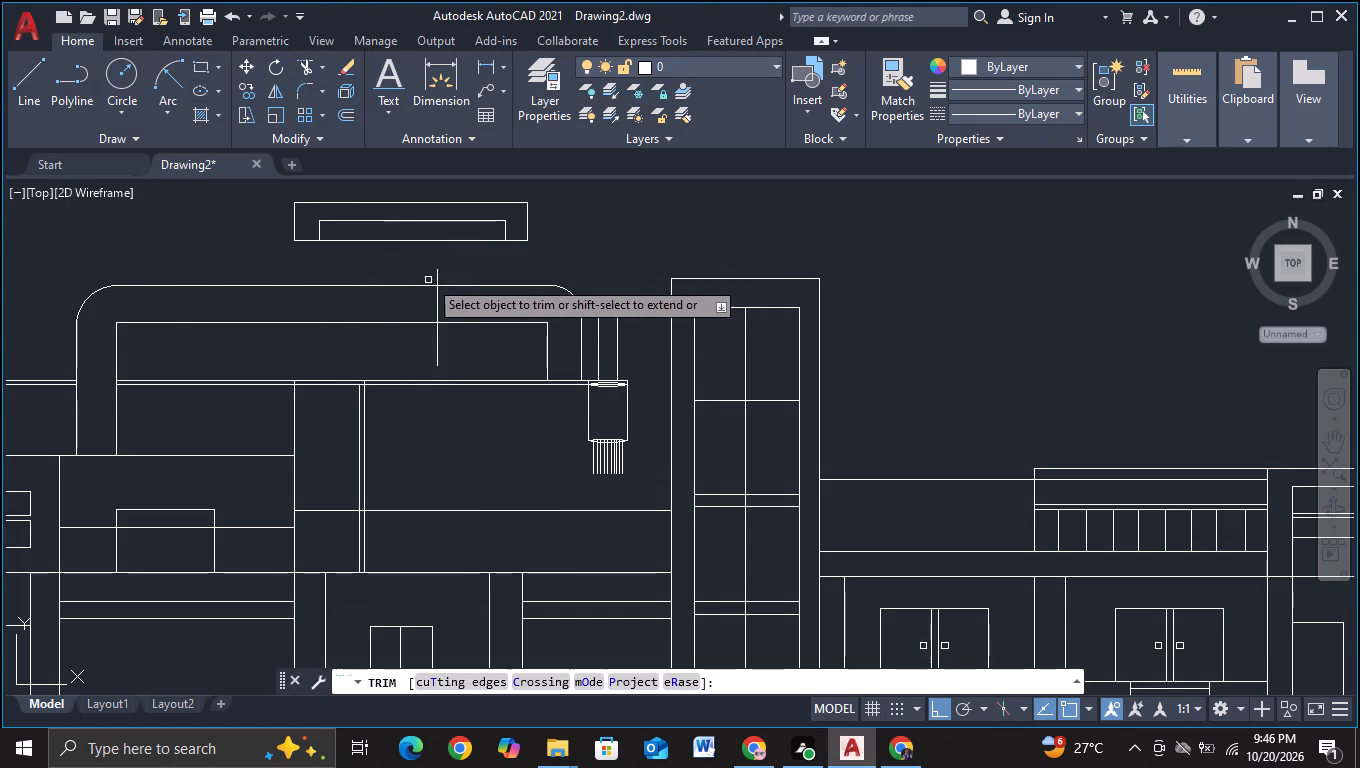
{"action": "left_click", "coordinate": [435, 276]}
{"action": "key", "text": "Escape"}
Copy the trimmed vertical line about 18 units to the right with object snap off, forming a narrow stem.
{"action": "left_click", "coordinate": [437, 315]}
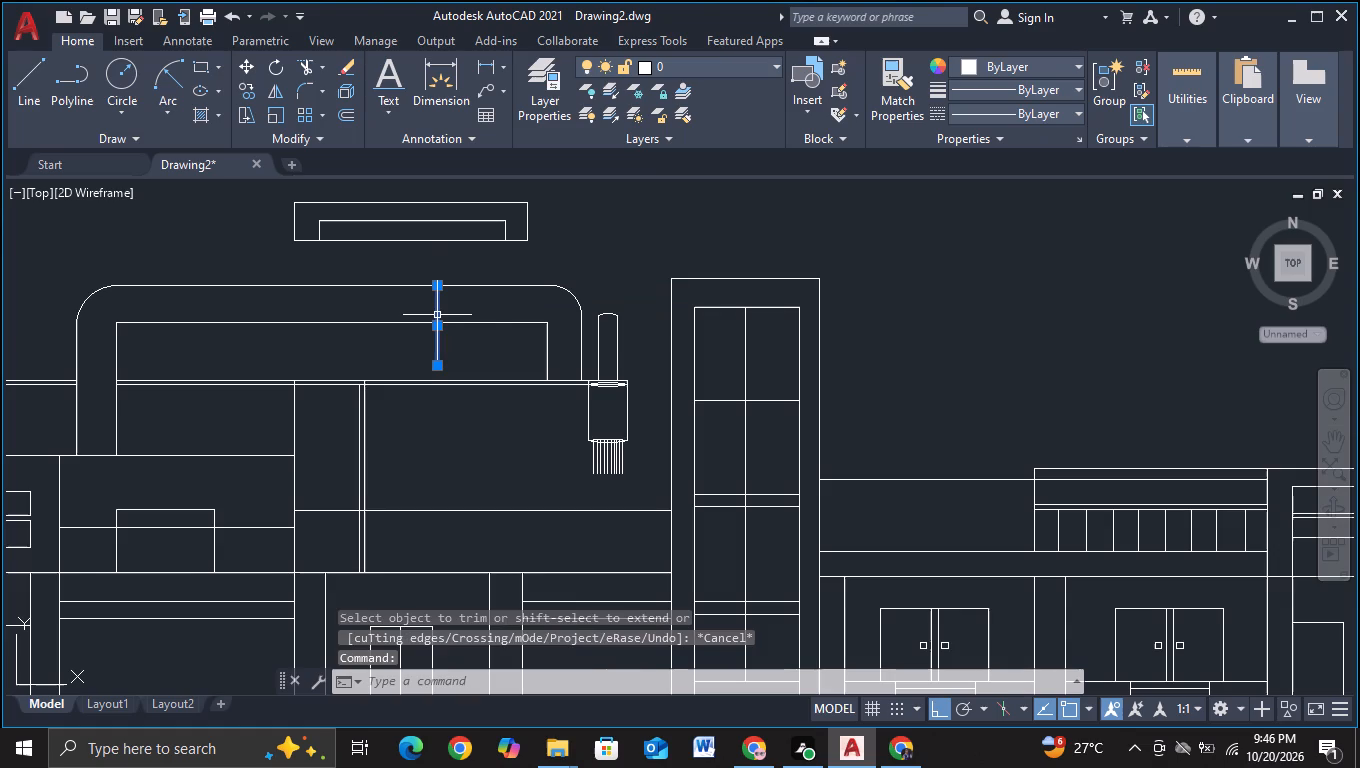
{"action": "key", "text": "c"}
{"action": "left_click", "coordinate": [497, 376]}
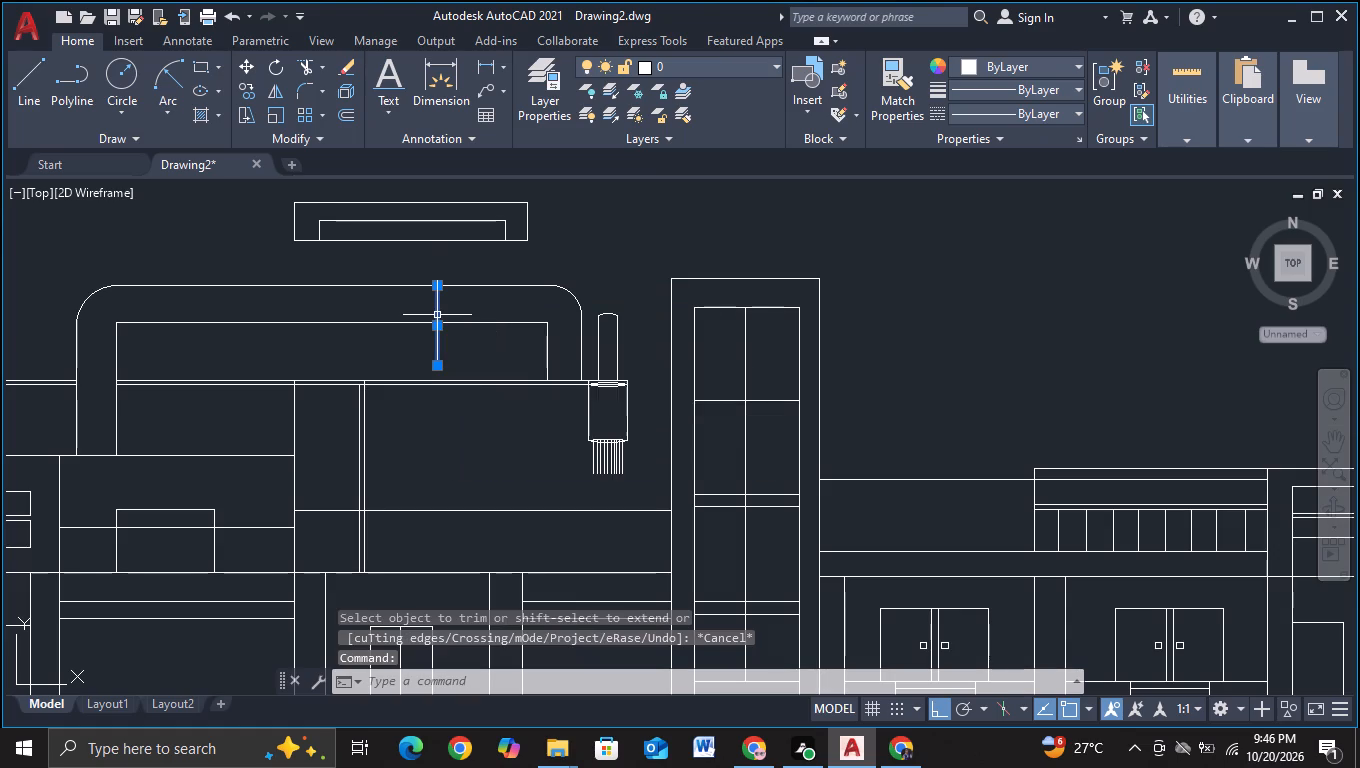
{"action": "left_click", "coordinate": [439, 353]}
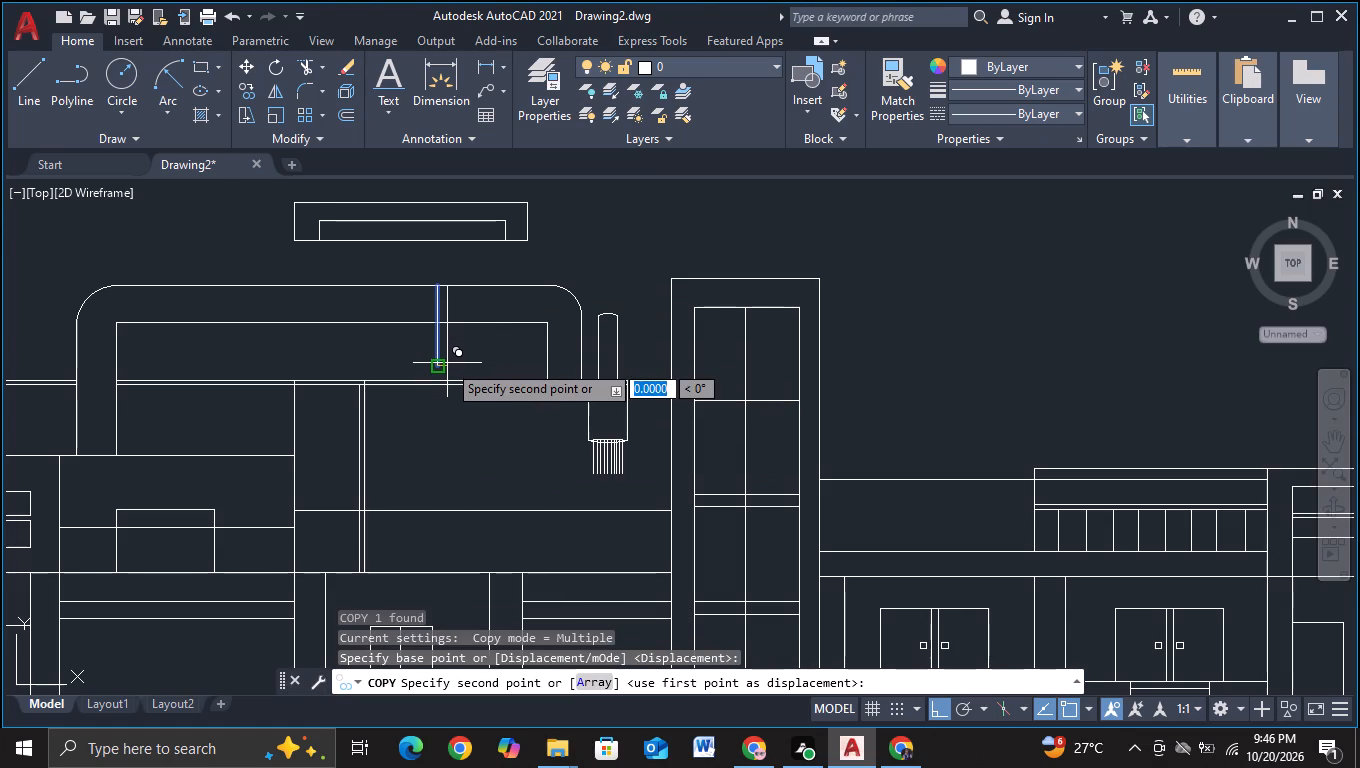
{"action": "key", "text": "F3"}
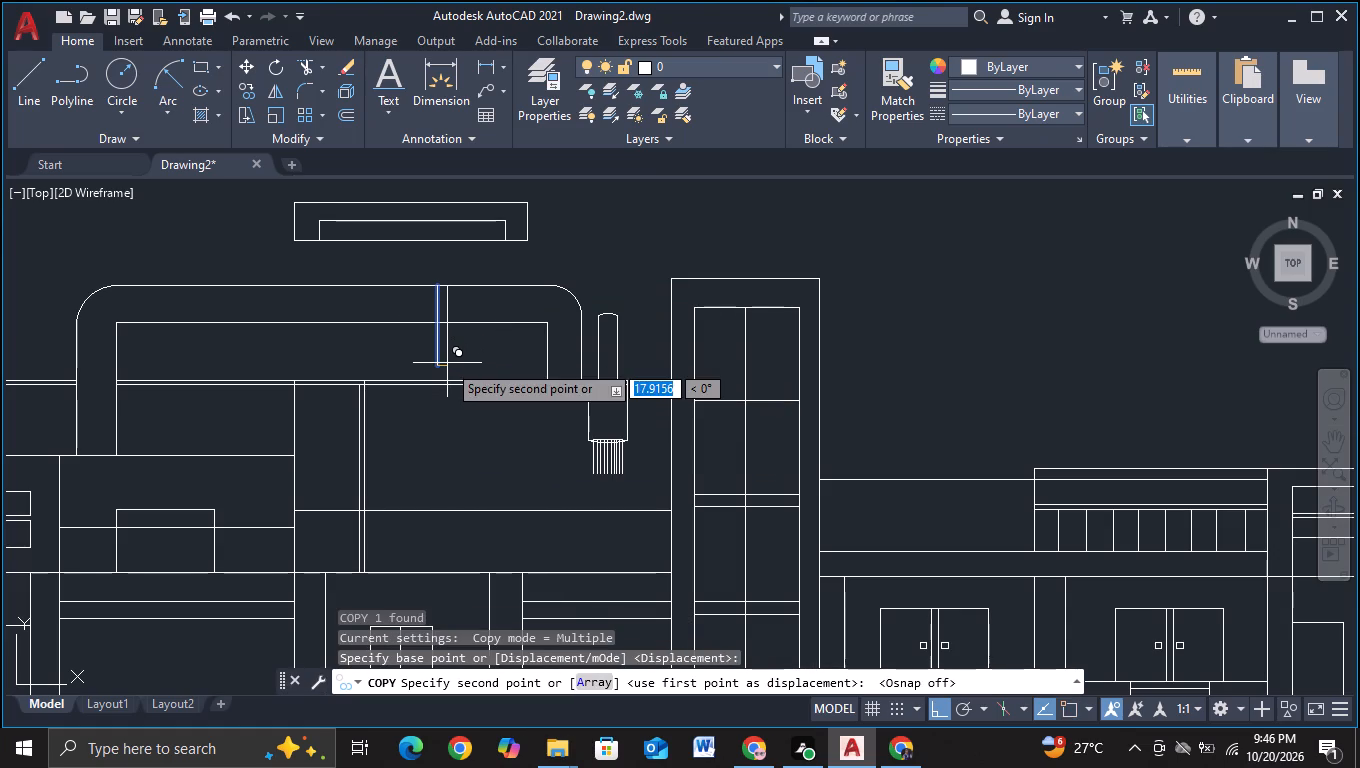
{"action": "left_click", "coordinate": [447, 363]}
{"action": "key", "text": "Escape"}
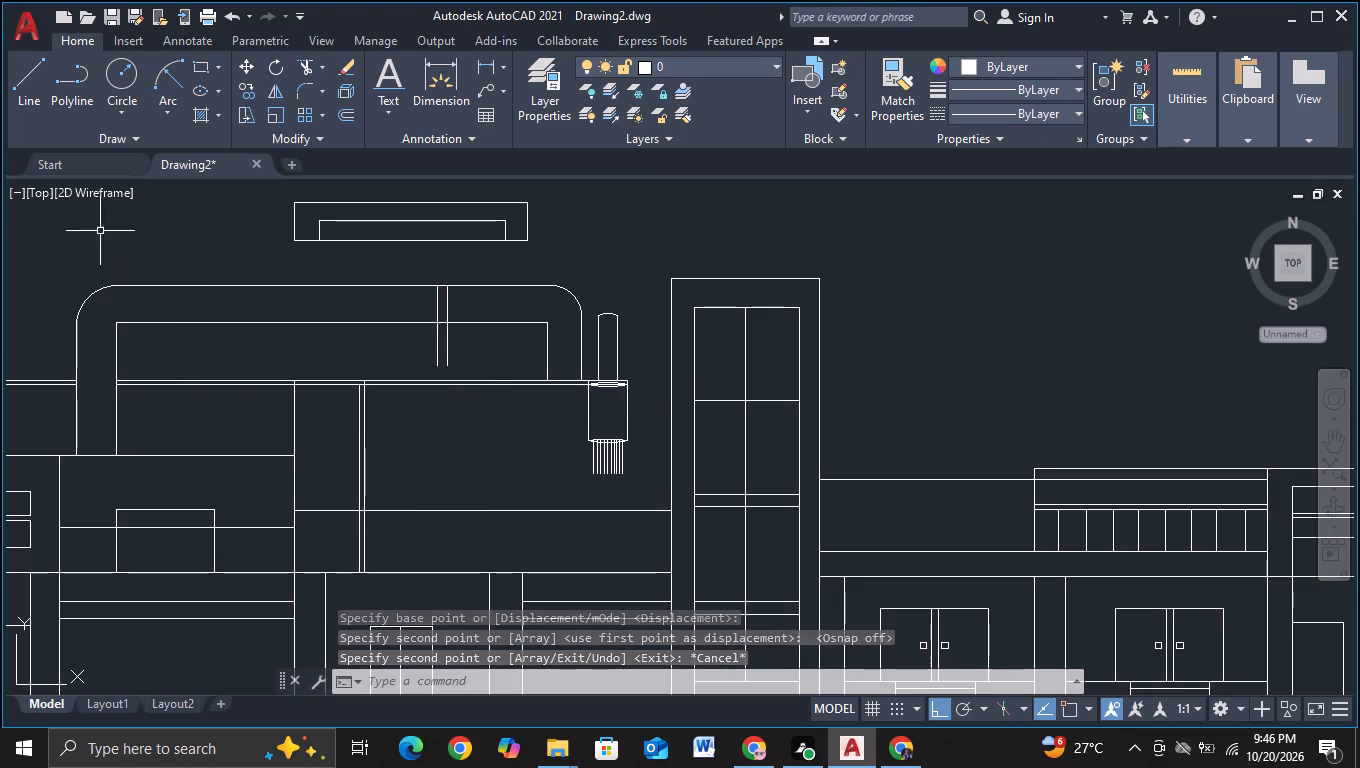
With object snap on, draw a horizontal line about 61 units to the right from the stem's lower-left endpoint.
{"action": "left_click", "coordinate": [38, 111]}
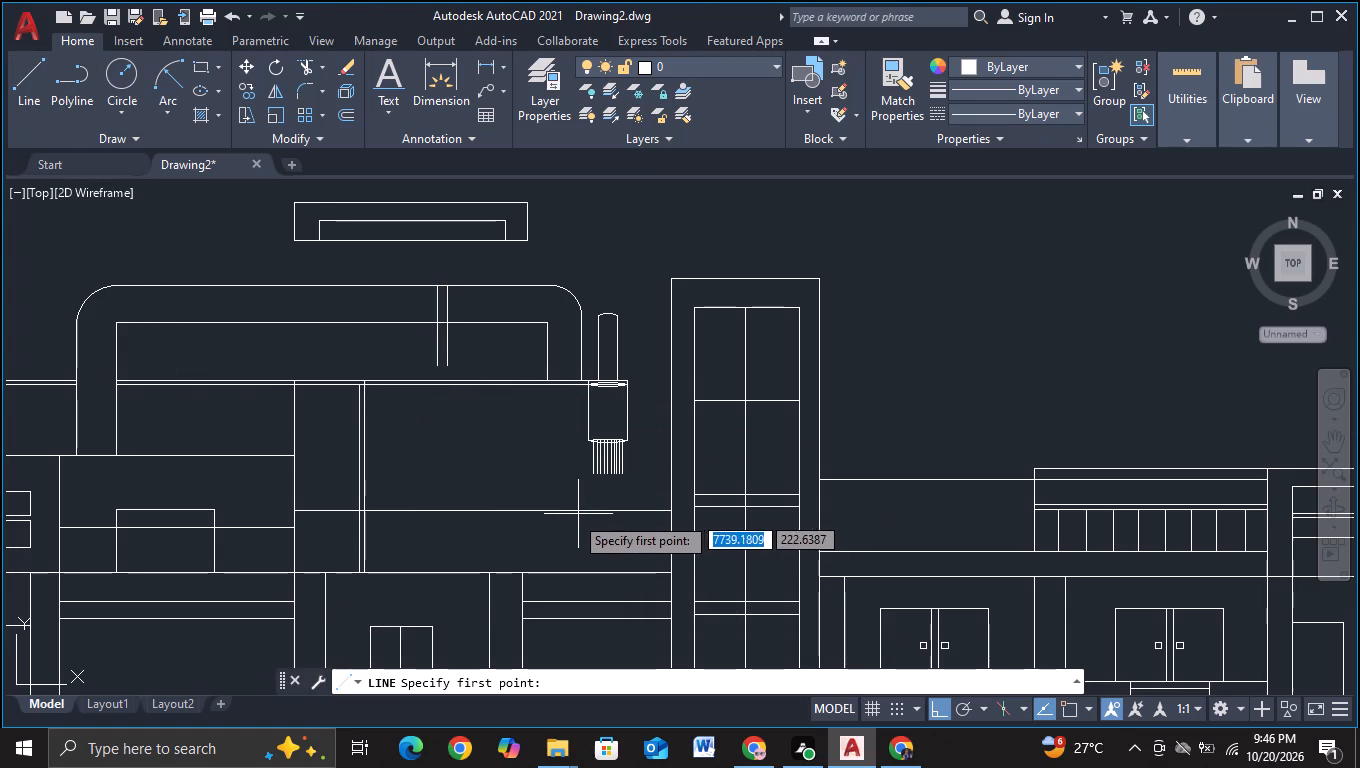
{"action": "middle_click_drag", "start_coordinate": [448, 426], "coordinate": [455, 480]}
{"action": "scroll", "coordinate": [455, 481], "scroll_direction": "up", "scroll_amount": 1}
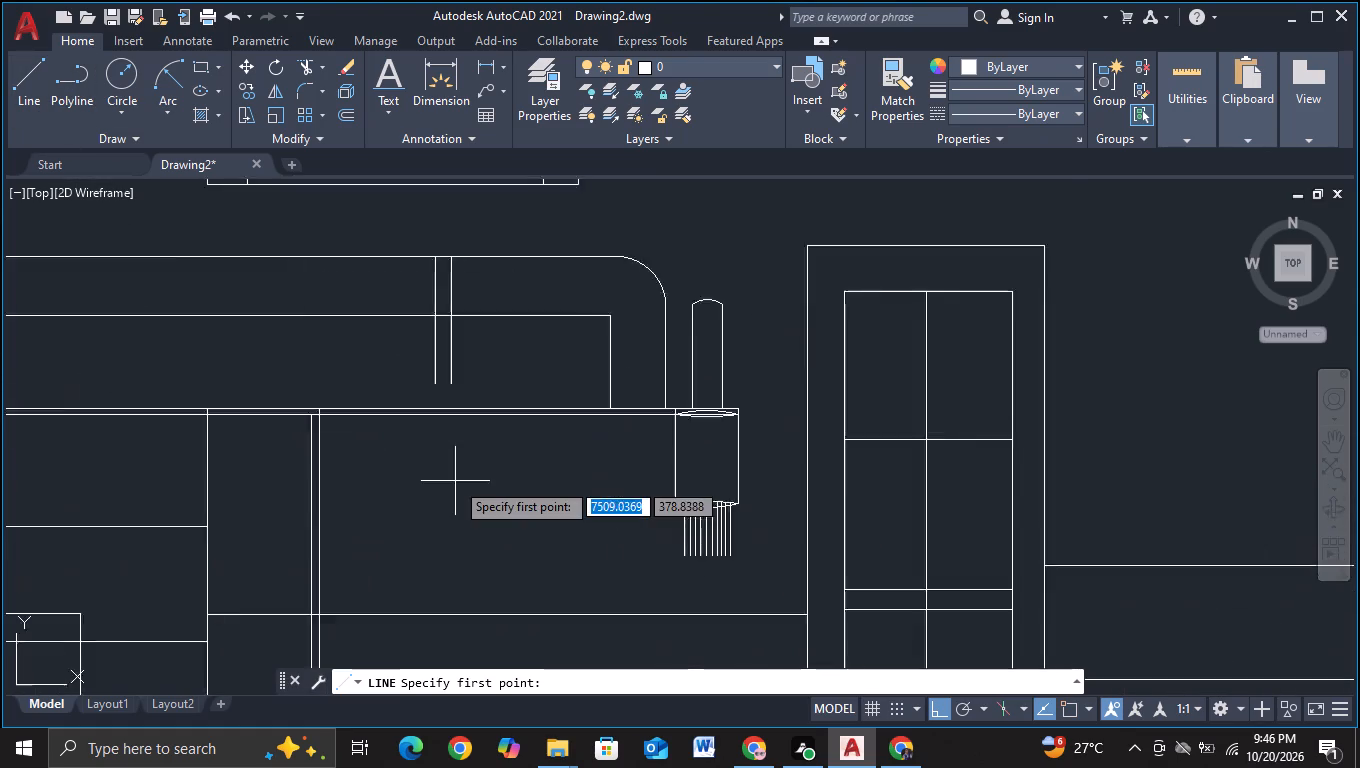
{"action": "scroll", "coordinate": [455, 481], "scroll_direction": "up", "scroll_amount": 1}
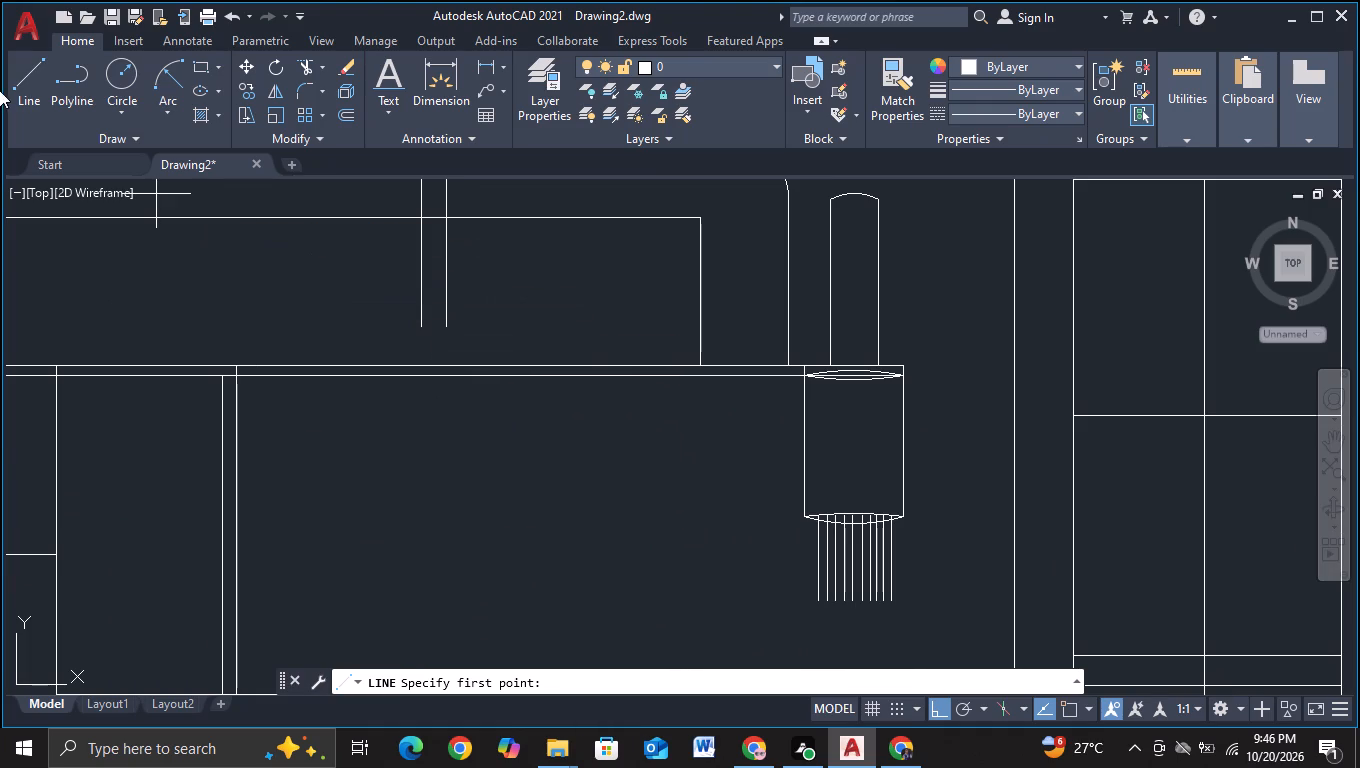
{"action": "left_click", "coordinate": [25, 89]}
{"action": "key", "text": "F3"}
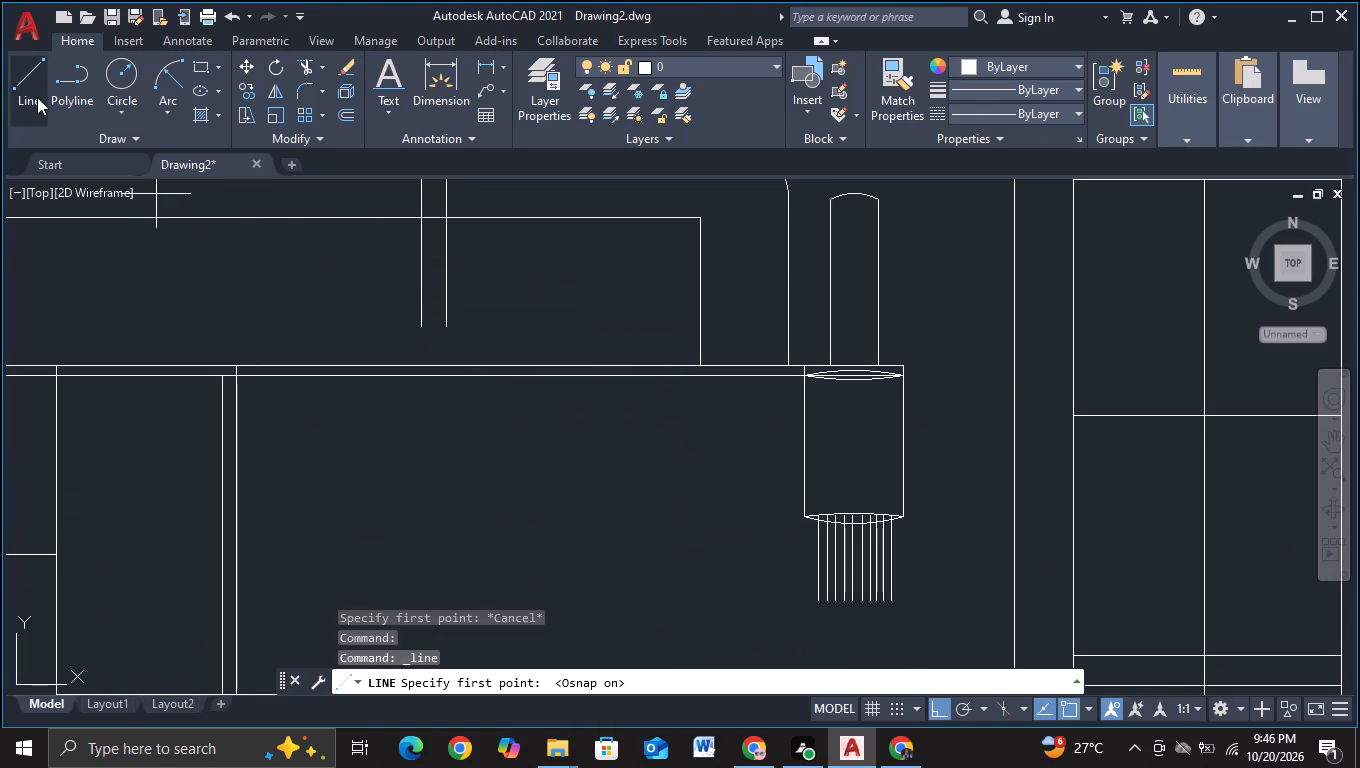
{"action": "left_click", "coordinate": [425, 330]}
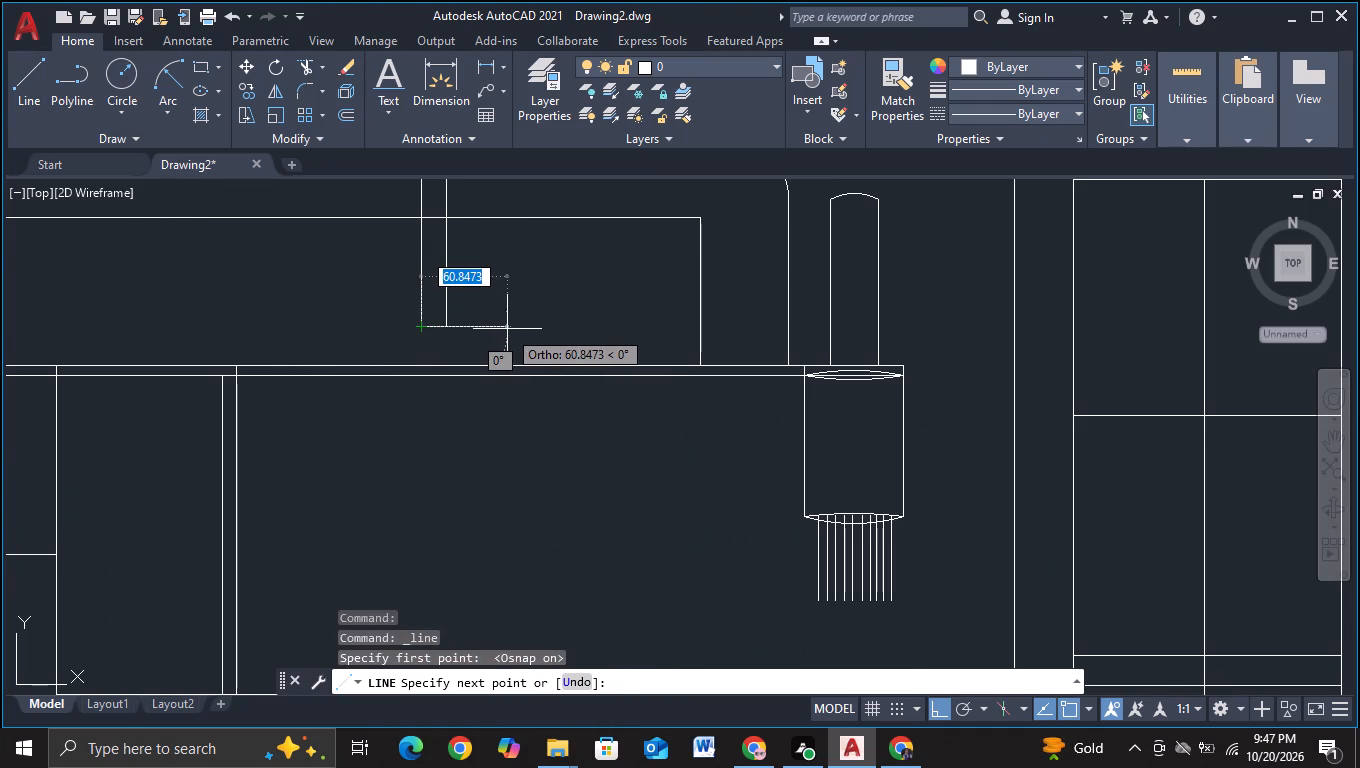
{"action": "left_click", "coordinate": [507, 329]}
{"action": "key", "text": "Escape"}
Extend the stem's base line to the left and close a box below it, about 134 units tall, level with the cylinder's bottom.
{"action": "left_click", "coordinate": [14, 102]}
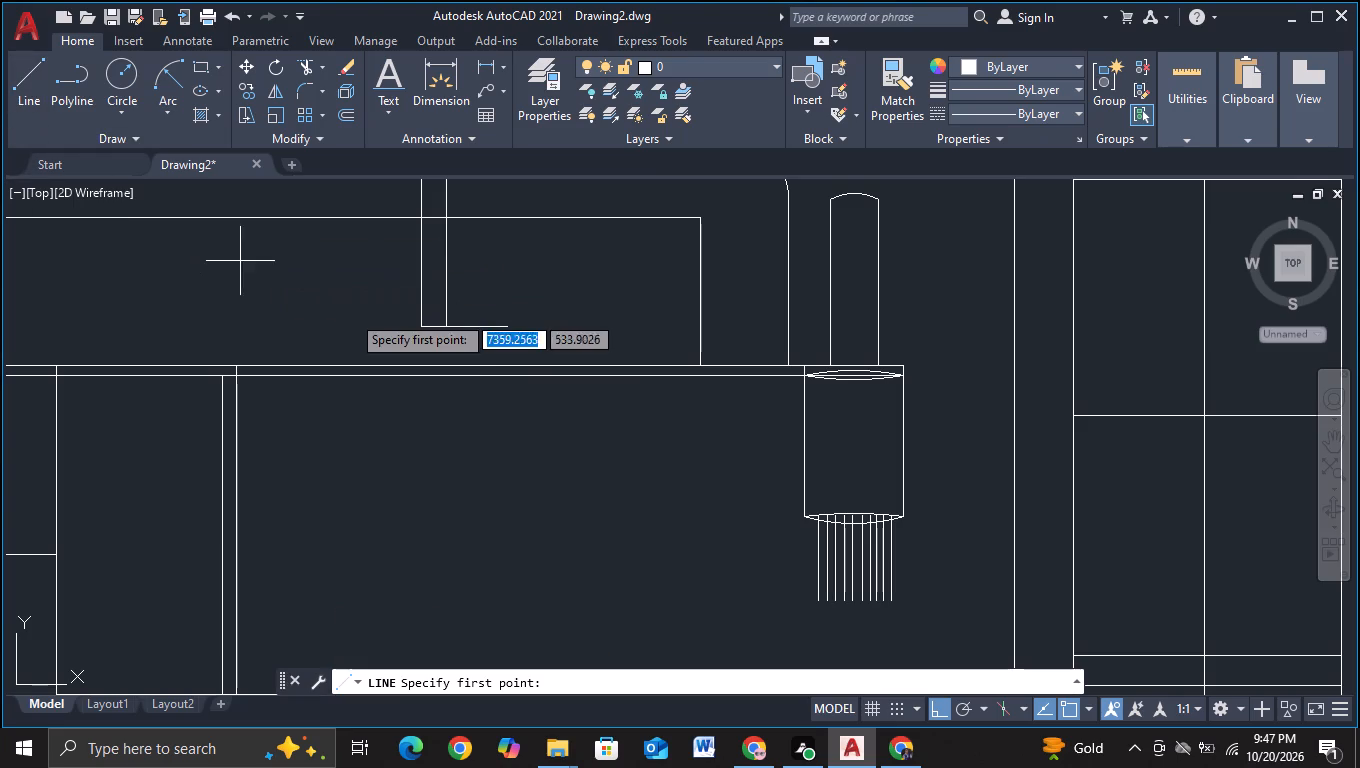
{"action": "left_click", "coordinate": [421, 325]}
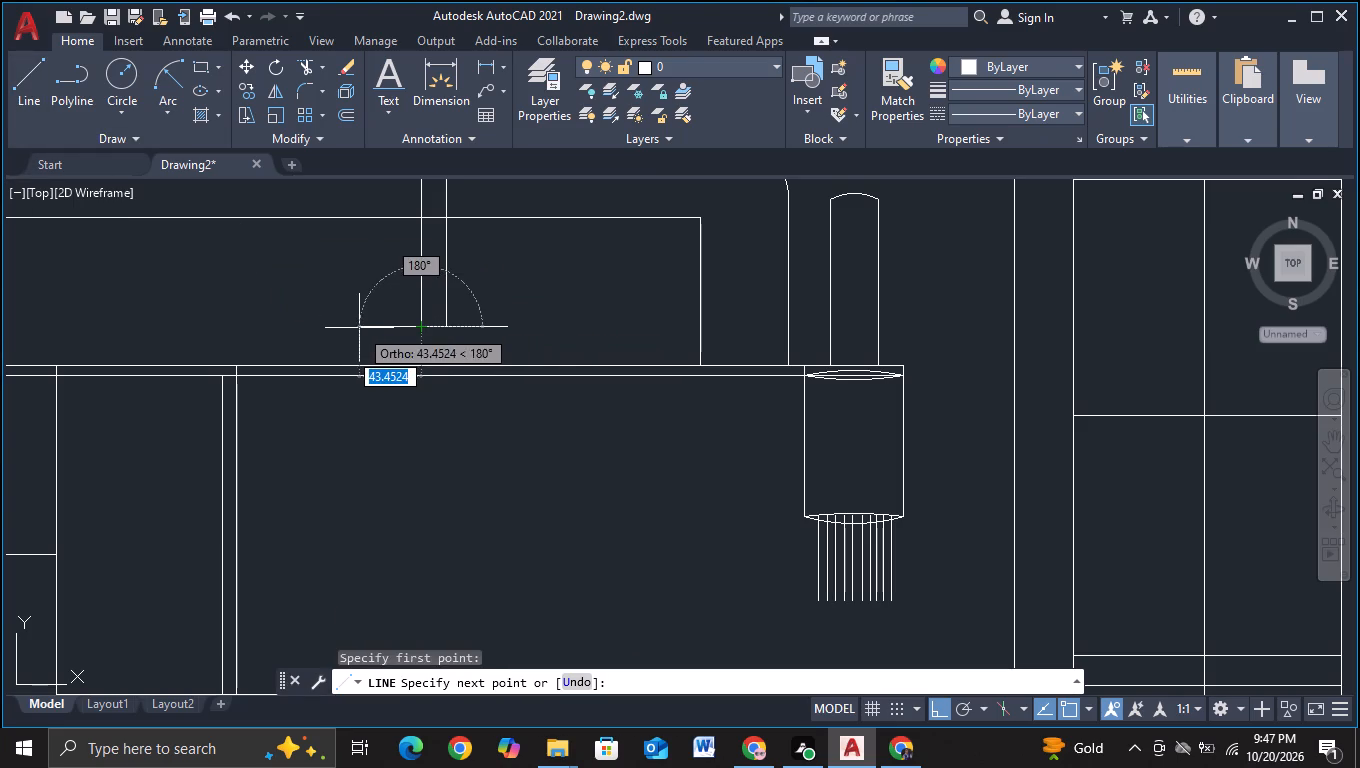
{"action": "left_click", "coordinate": [365, 330]}
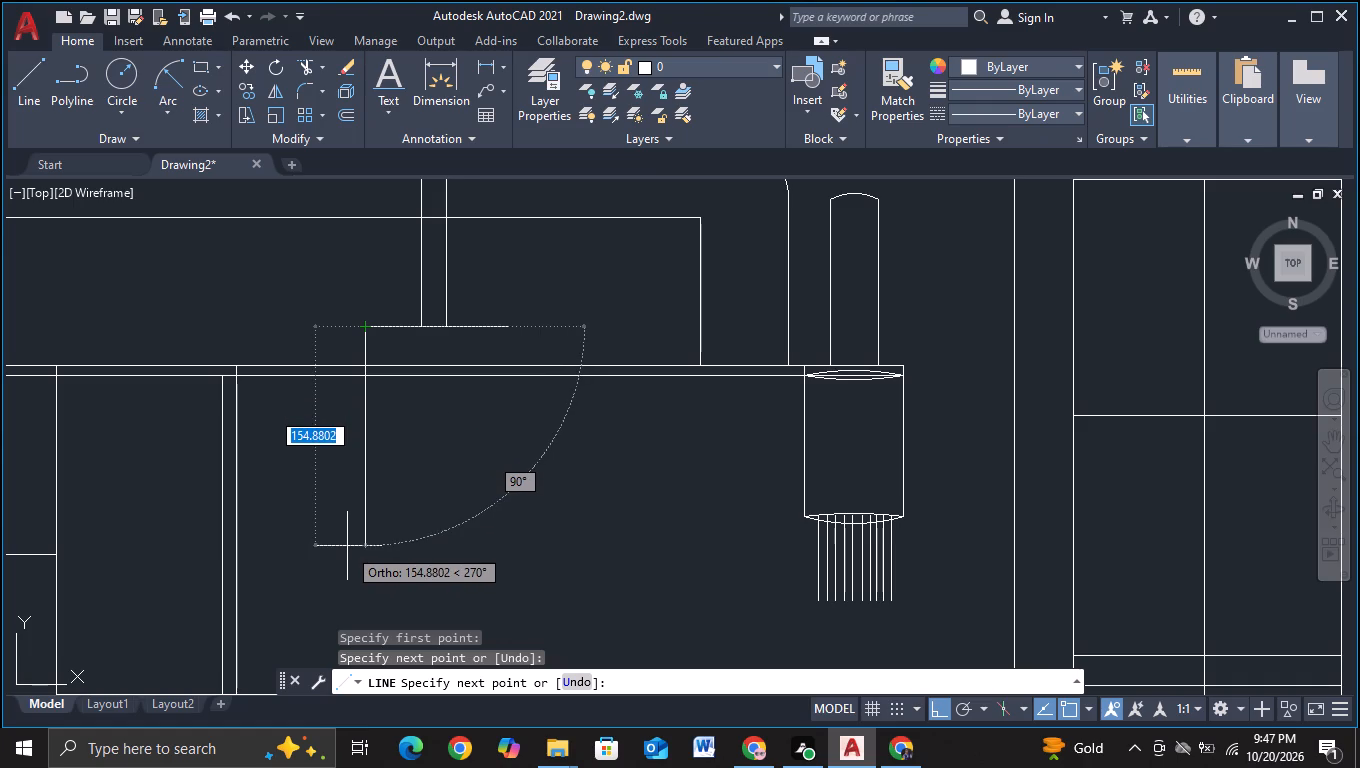
{"action": "scroll", "coordinate": [336, 591], "scroll_direction": "down", "scroll_amount": 1}
{"action": "middle_click_drag", "start_coordinate": [336, 591], "coordinate": [340, 576]}
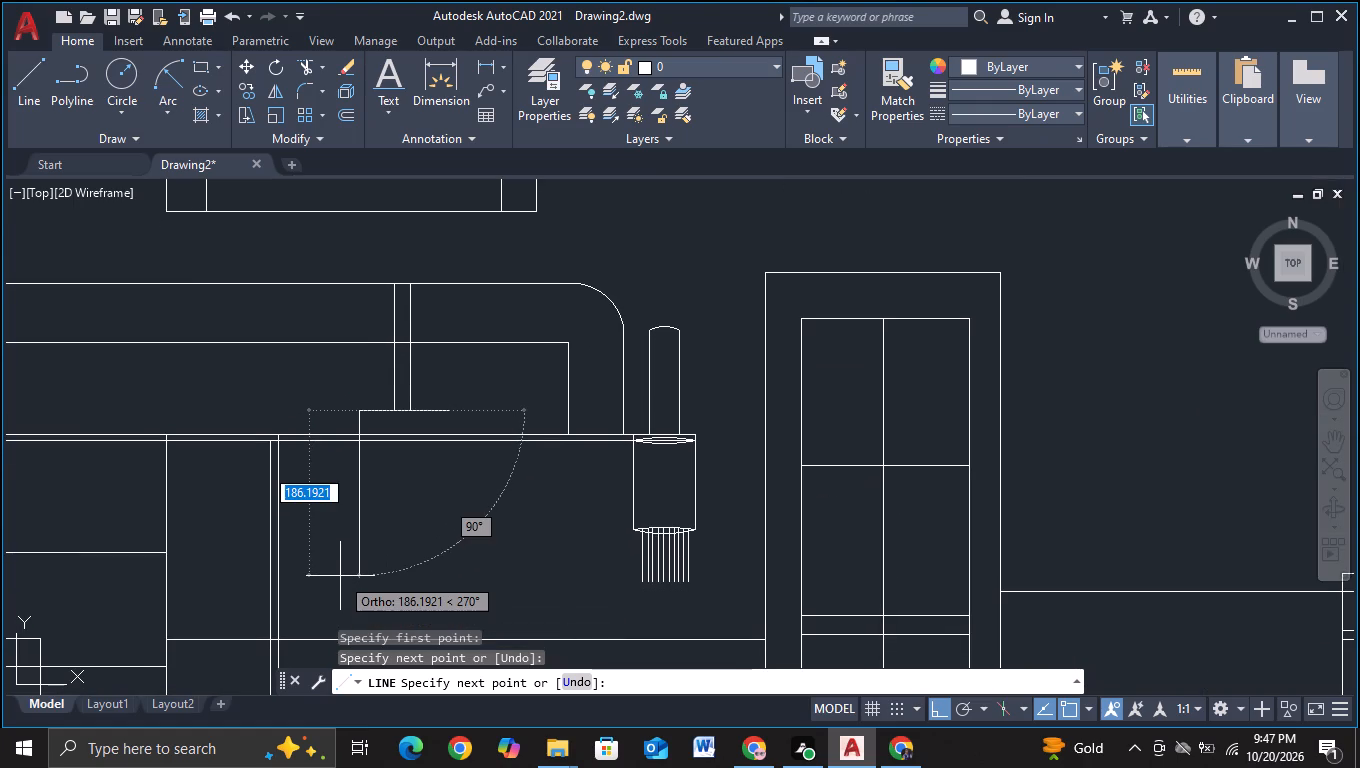
{"action": "left_click", "coordinate": [362, 530]}
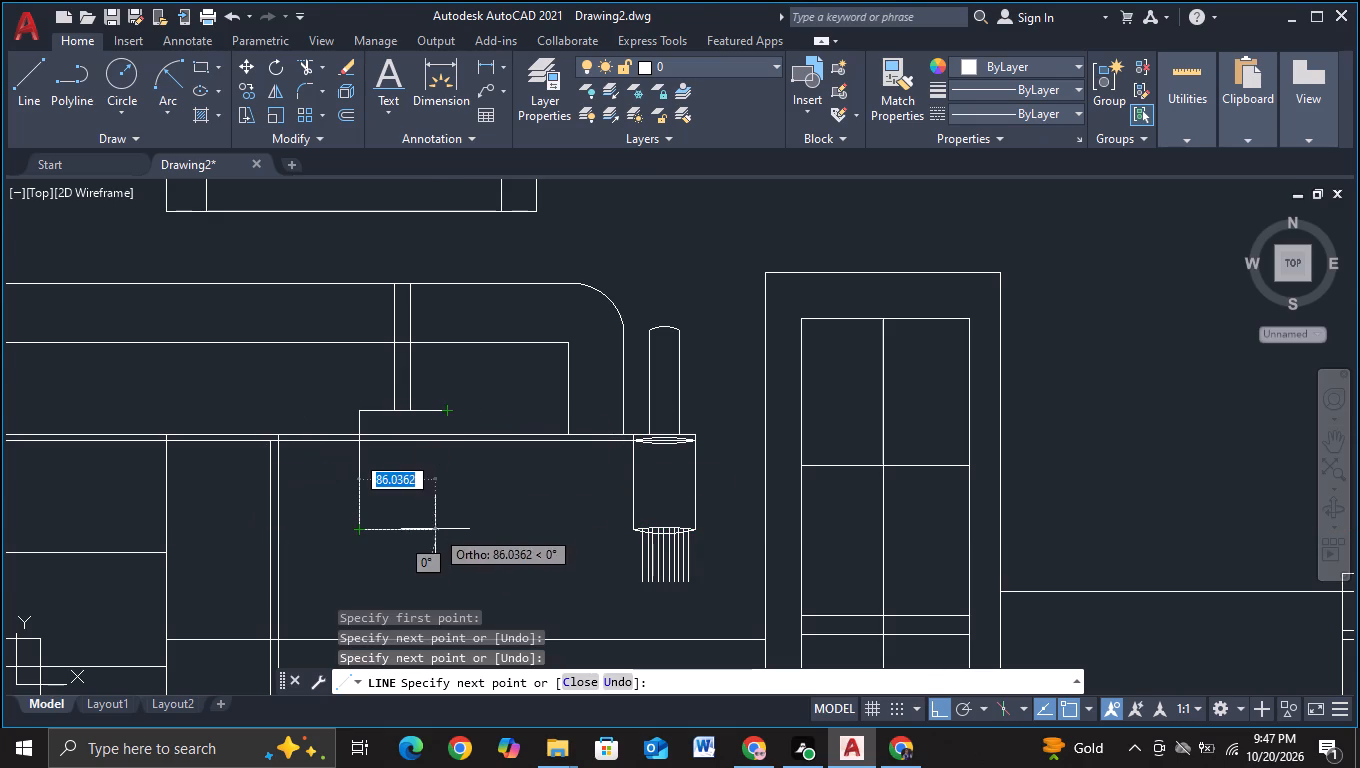
{"action": "left_click", "coordinate": [447, 528]}
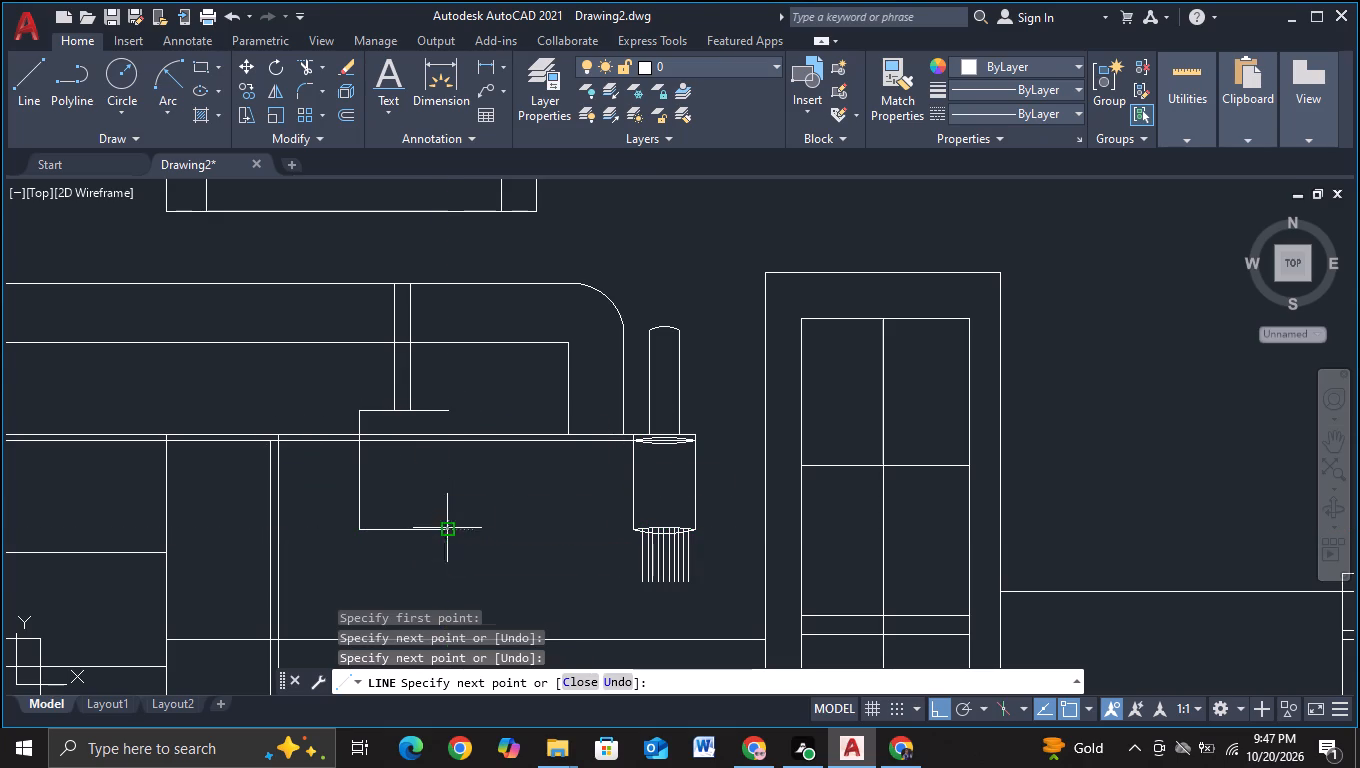
{"action": "left_click", "coordinate": [446, 413]}
{"action": "key", "text": "Escape"}
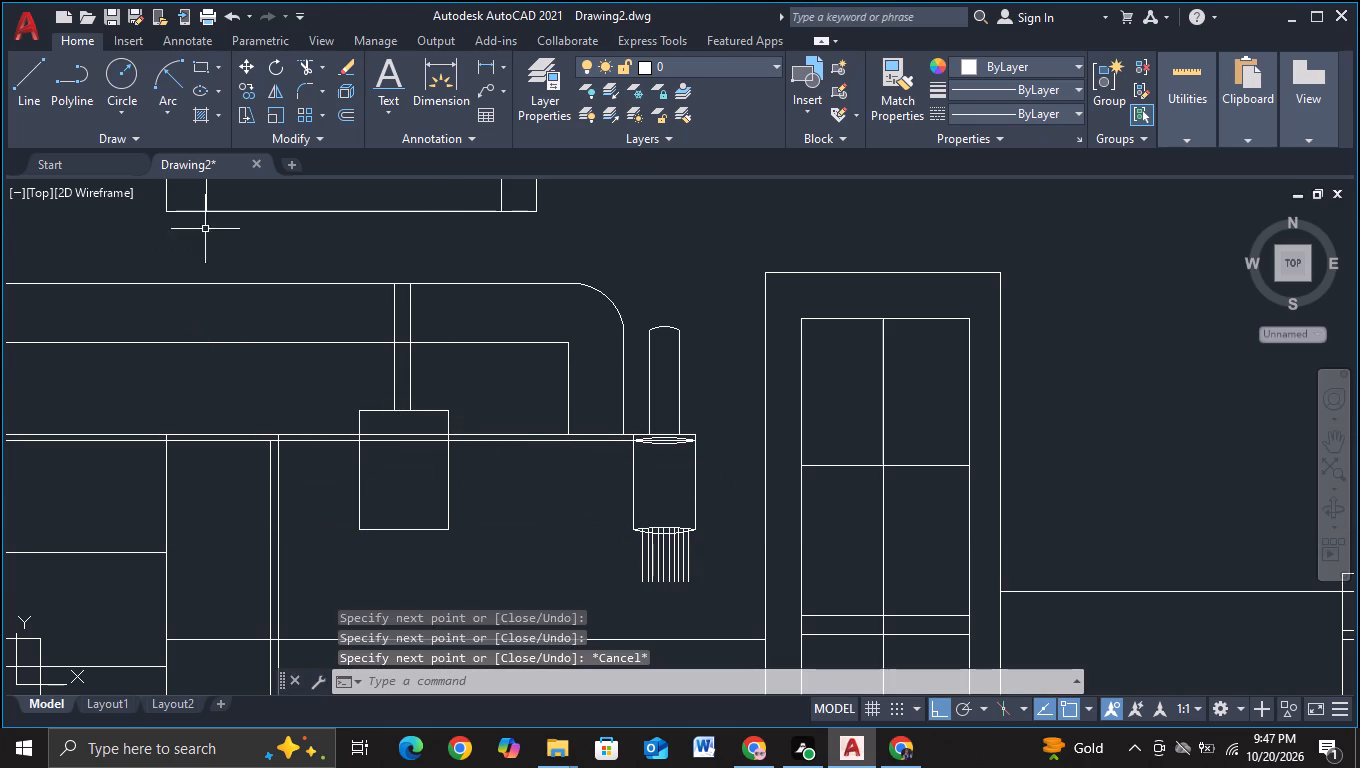
Trim the two horizontal wall-top lines where they cross the inside of the new box.
{"action": "left_click", "coordinate": [302, 66]}
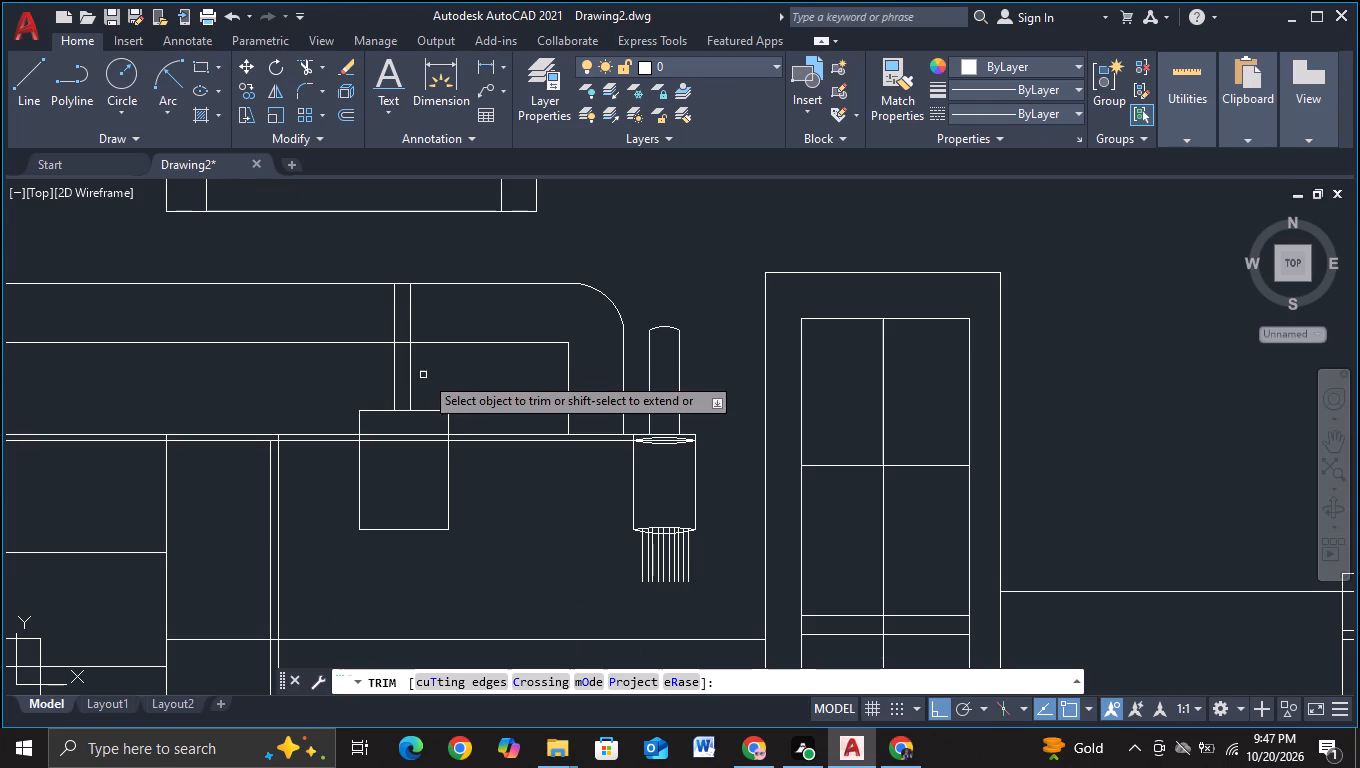
{"action": "left_click_drag", "start_coordinate": [398, 426], "coordinate": [398, 510]}
{"action": "key", "text": "Escape"}
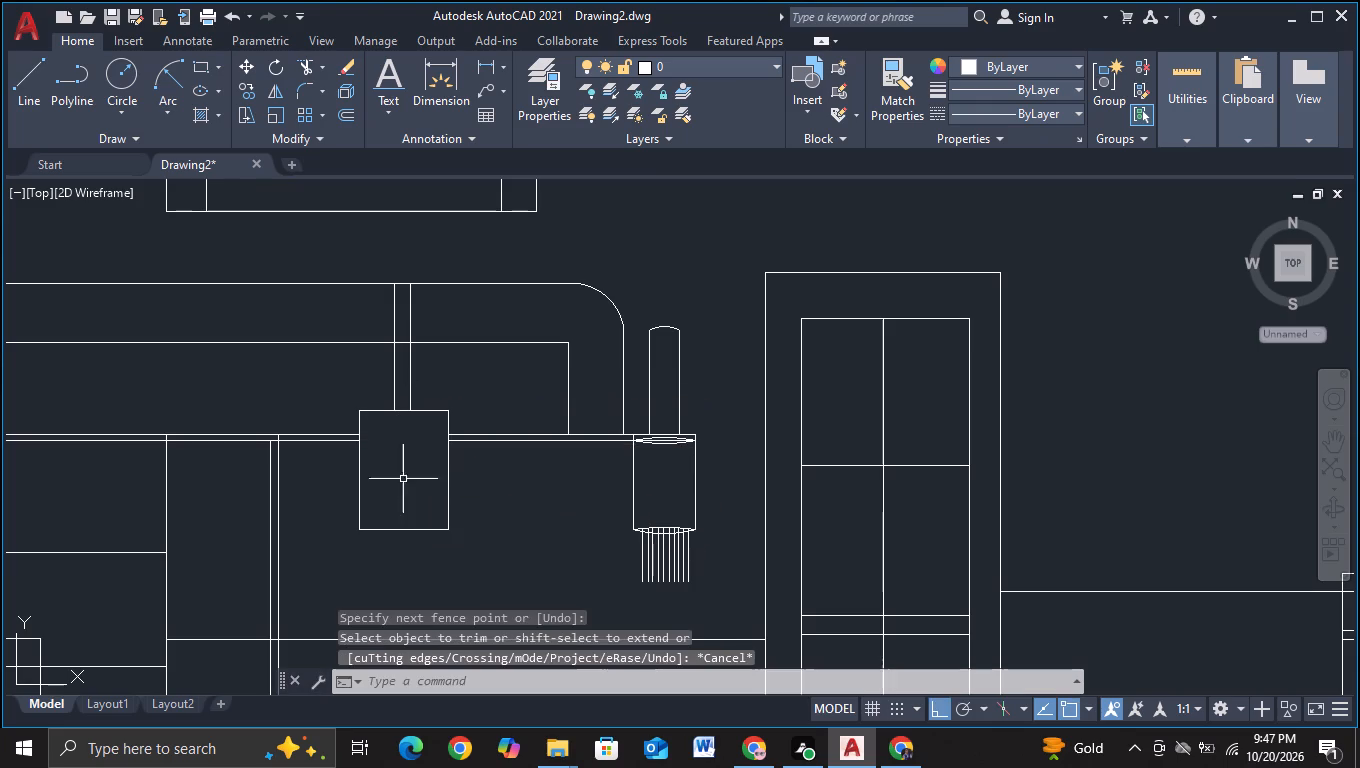
Draw a Start, End, Radius arc bowing downward between the two upper corners of the new box.
{"action": "left_click", "coordinate": [160, 81]}
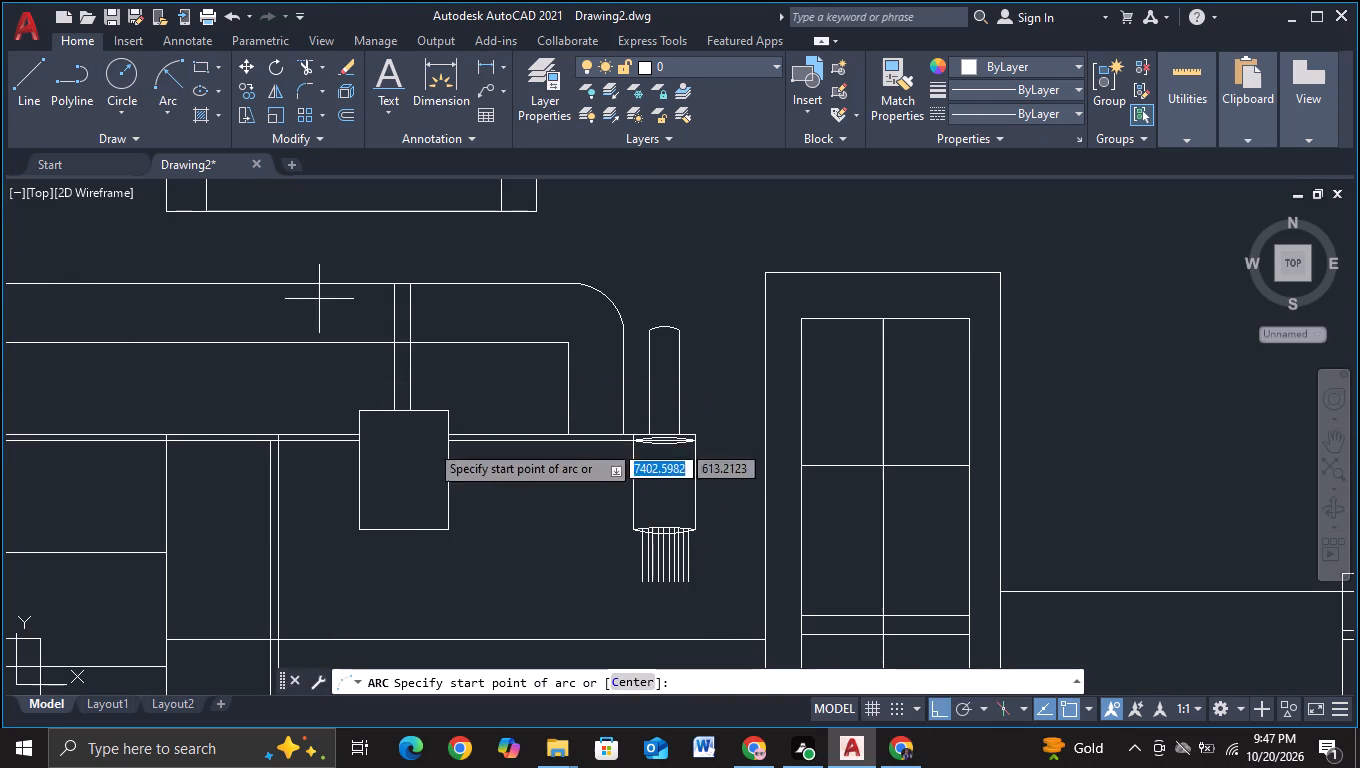
{"action": "left_click", "coordinate": [356, 421]}
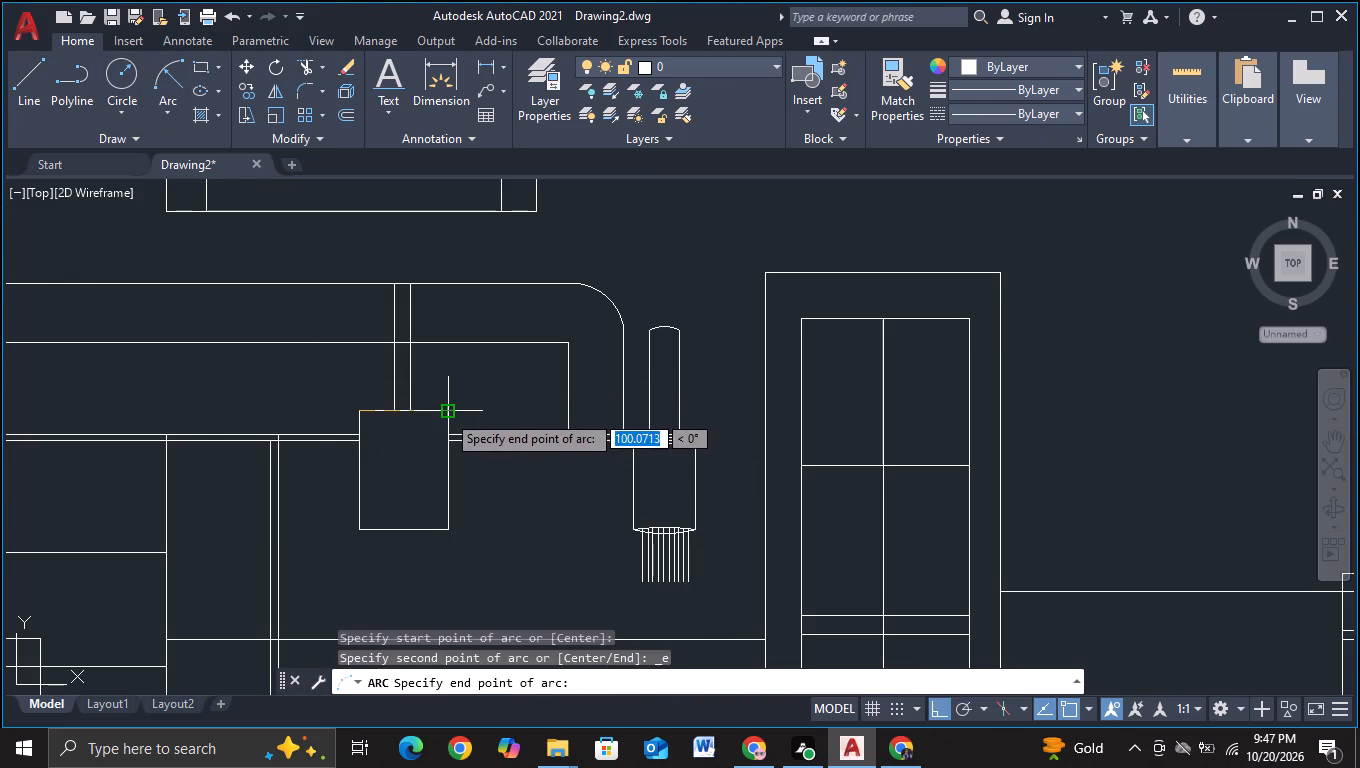
{"action": "left_click", "coordinate": [446, 413]}
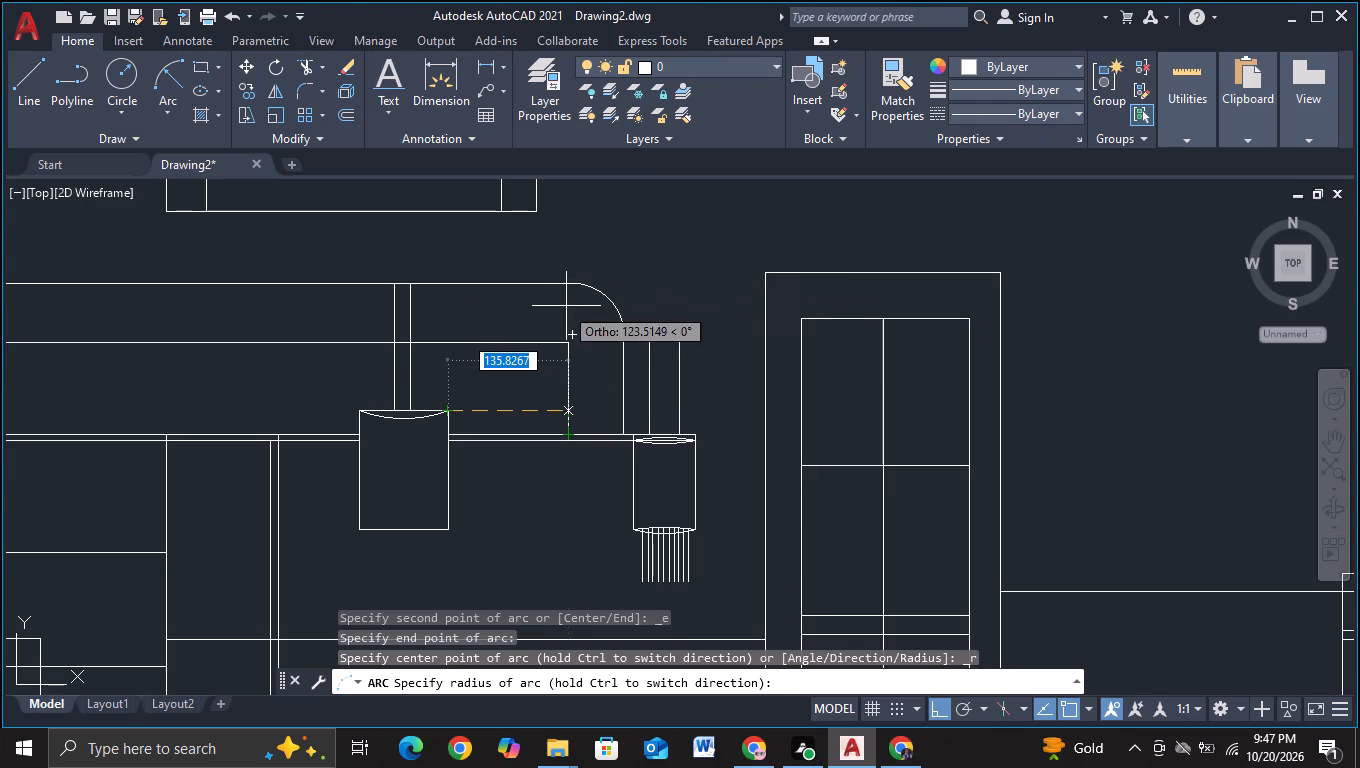
{"action": "left_click", "coordinate": [652, 249]}
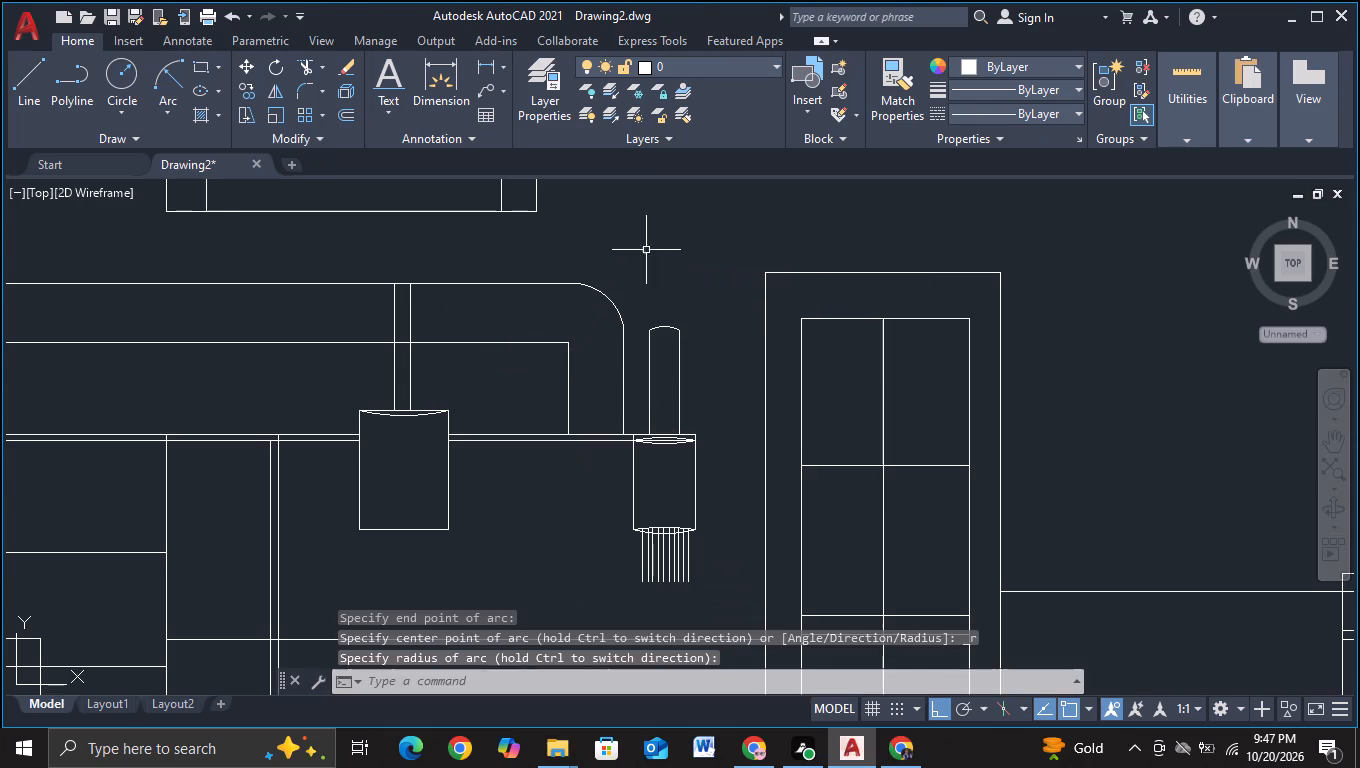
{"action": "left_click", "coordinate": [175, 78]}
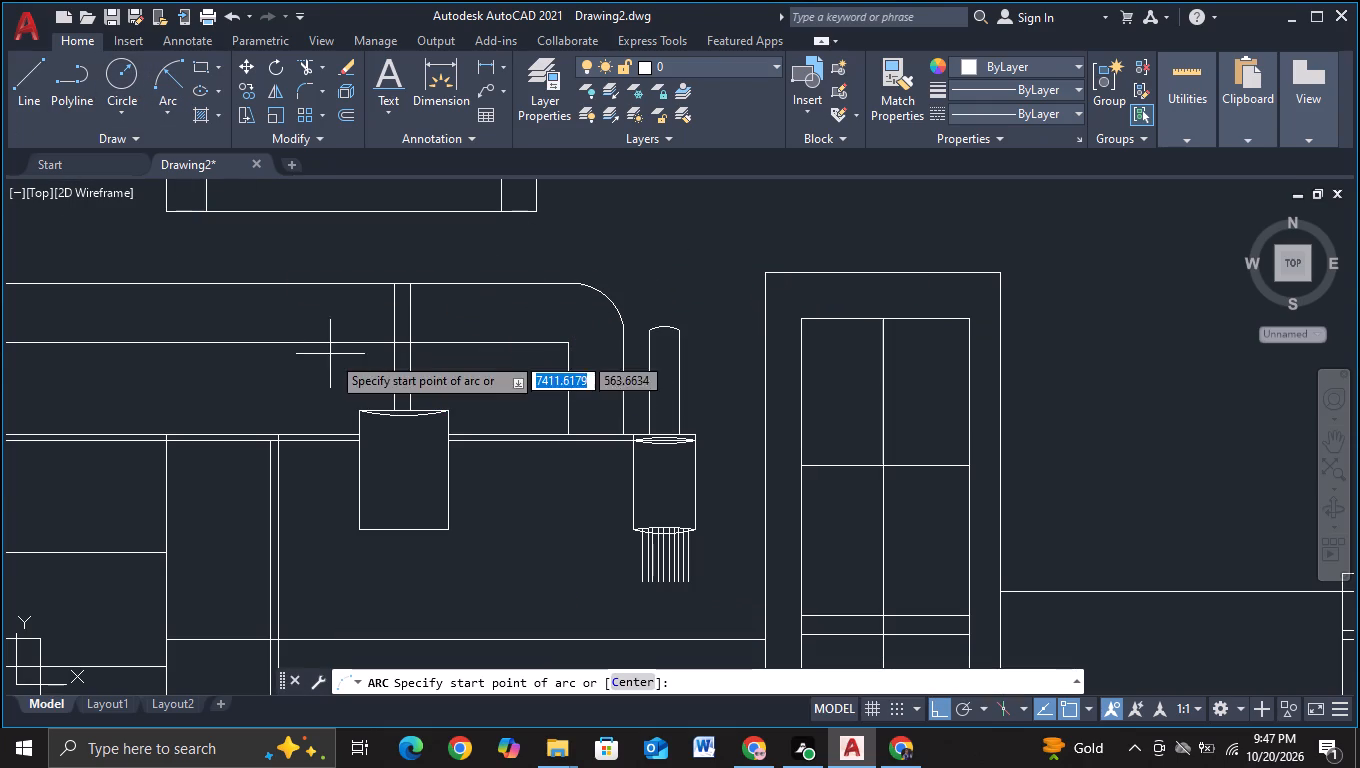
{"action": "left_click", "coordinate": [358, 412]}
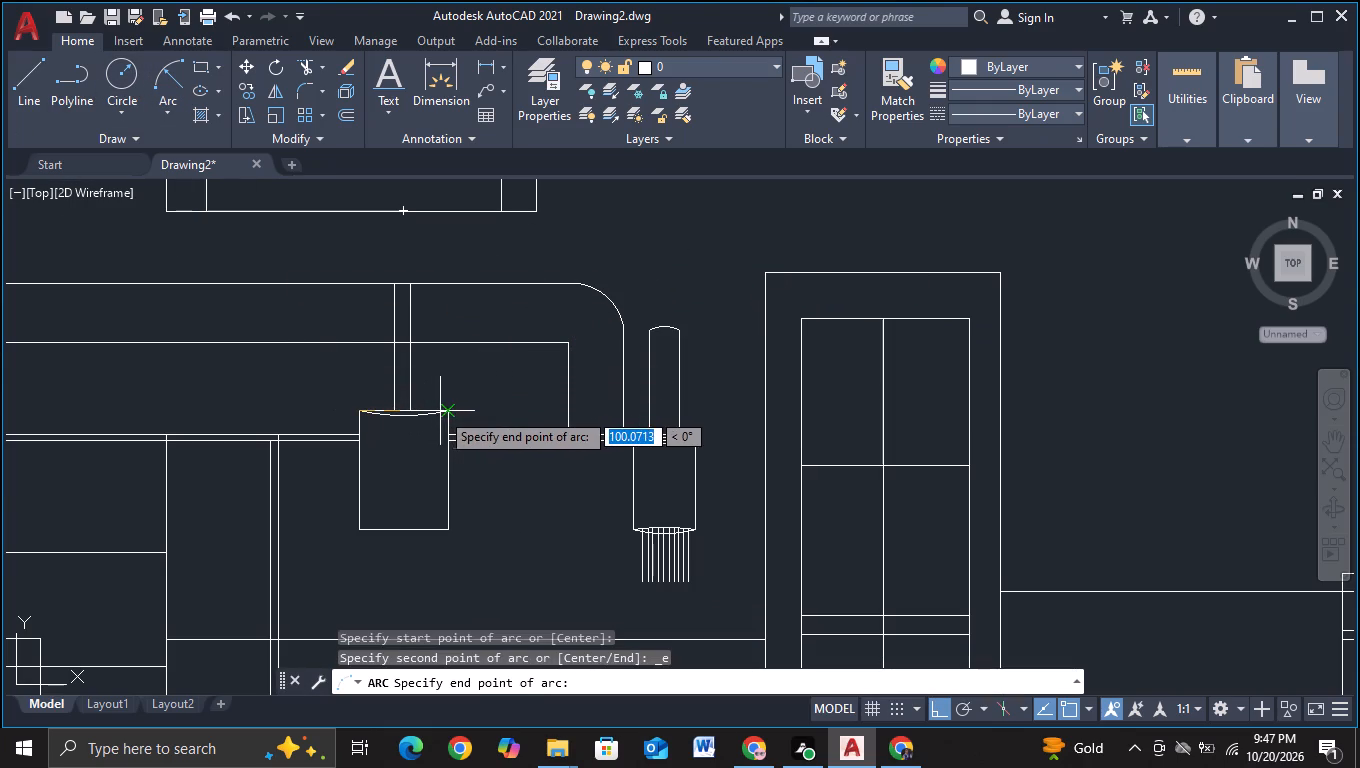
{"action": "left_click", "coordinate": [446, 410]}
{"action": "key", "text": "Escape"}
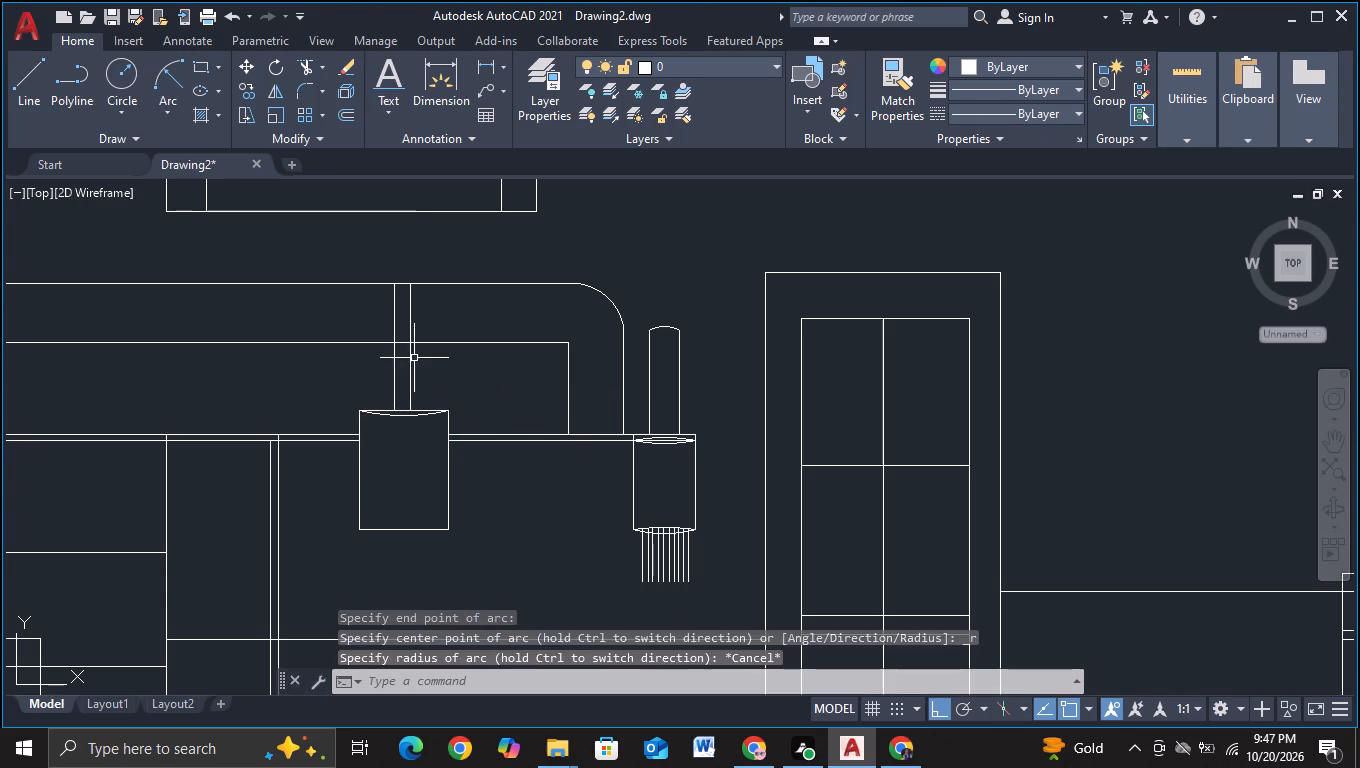
Draw an upward-bowing arc between the box's upper corners, completing the lens-shaped top rim around the stem's base.
{"action": "left_click", "coordinate": [166, 81]}
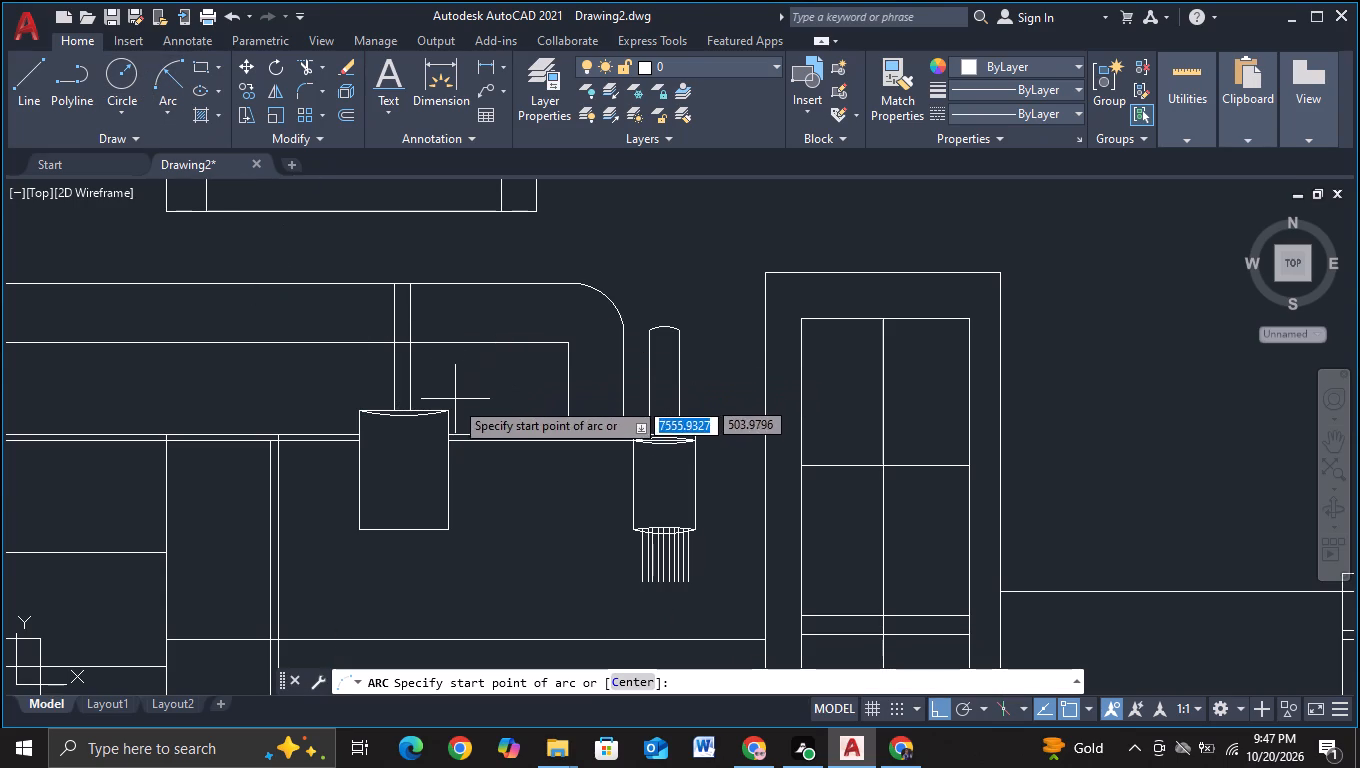
{"action": "left_click", "coordinate": [452, 413]}
{"action": "left_click", "coordinate": [362, 412]}
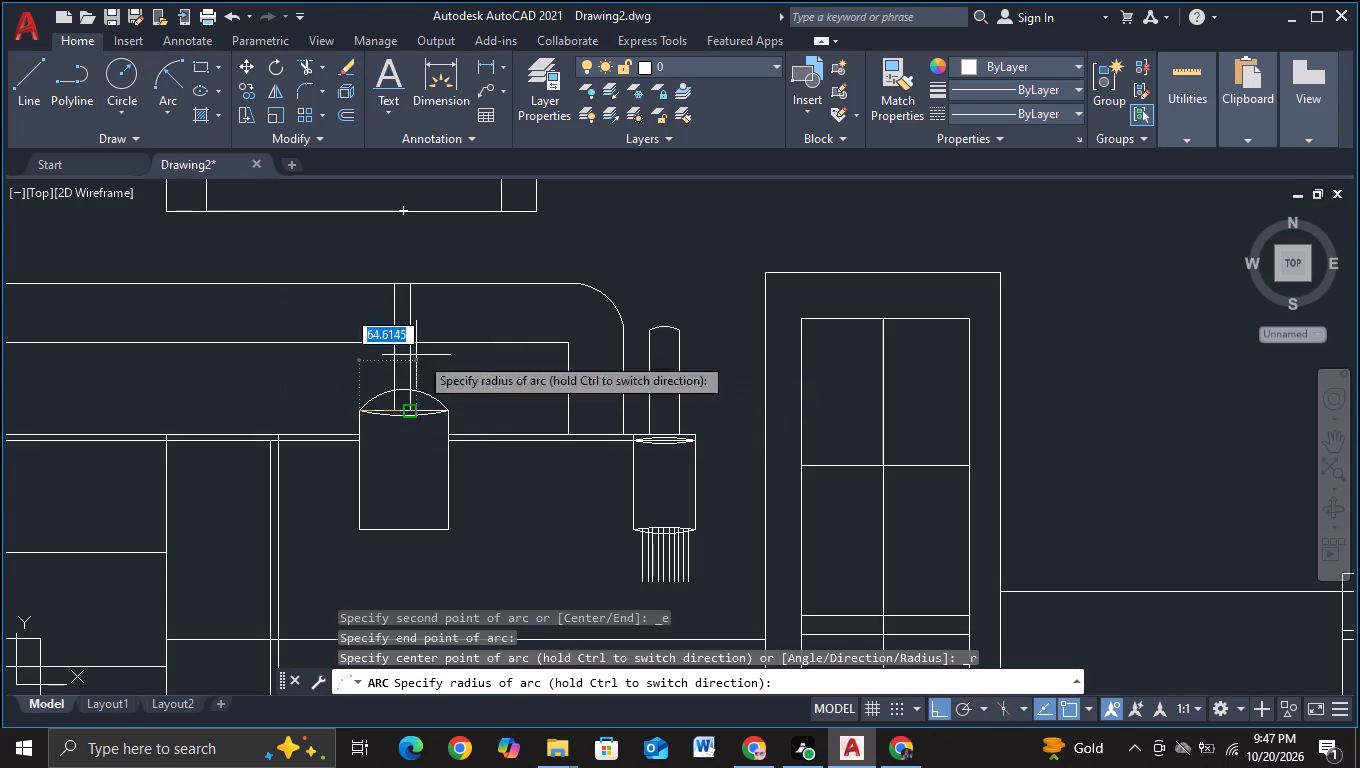
{"action": "left_click", "coordinate": [535, 397]}
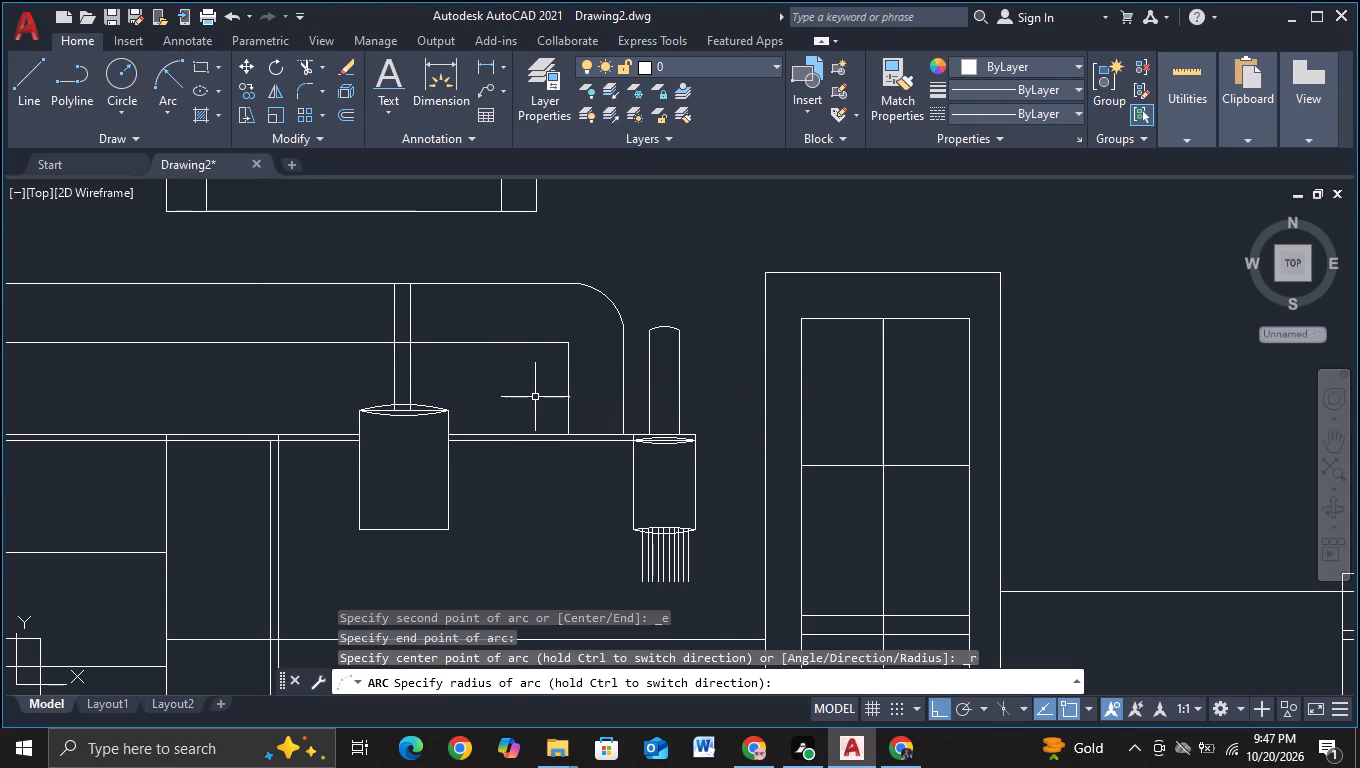
Draw two shallow Start, End, Radius arcs between the box's lower corners, one bowing downward and one upward, to form the bottom rim.
{"action": "left_click", "coordinate": [154, 80]}
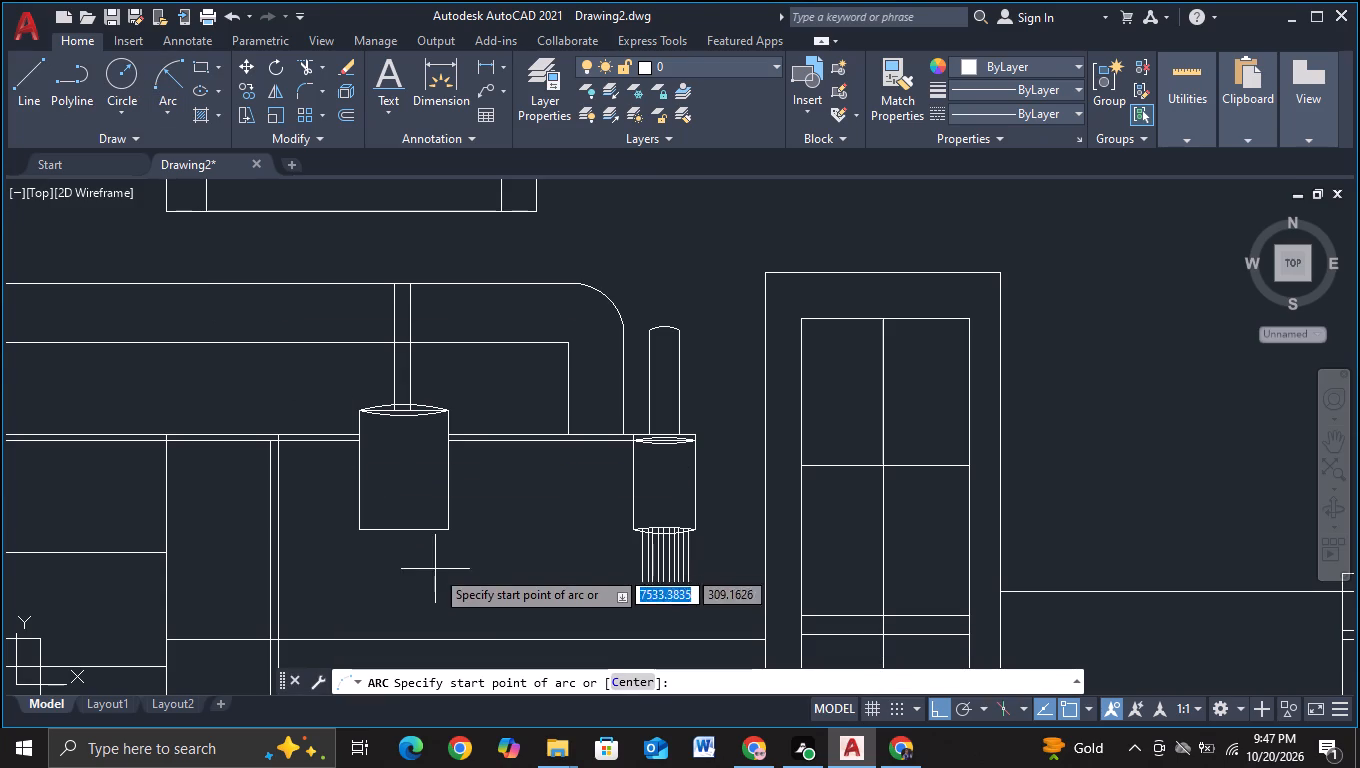
{"action": "left_click", "coordinate": [359, 538]}
{"action": "left_click", "coordinate": [446, 529]}
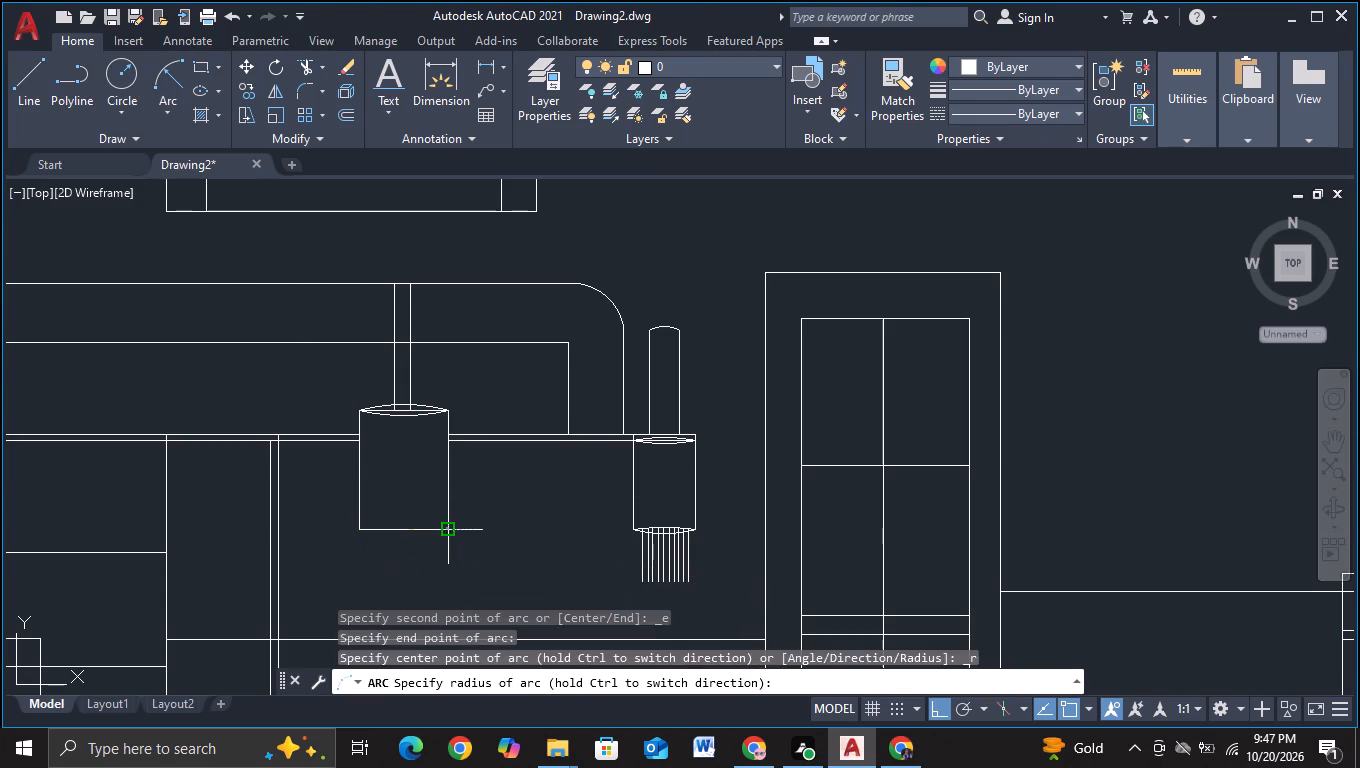
{"action": "left_click", "coordinate": [628, 602]}
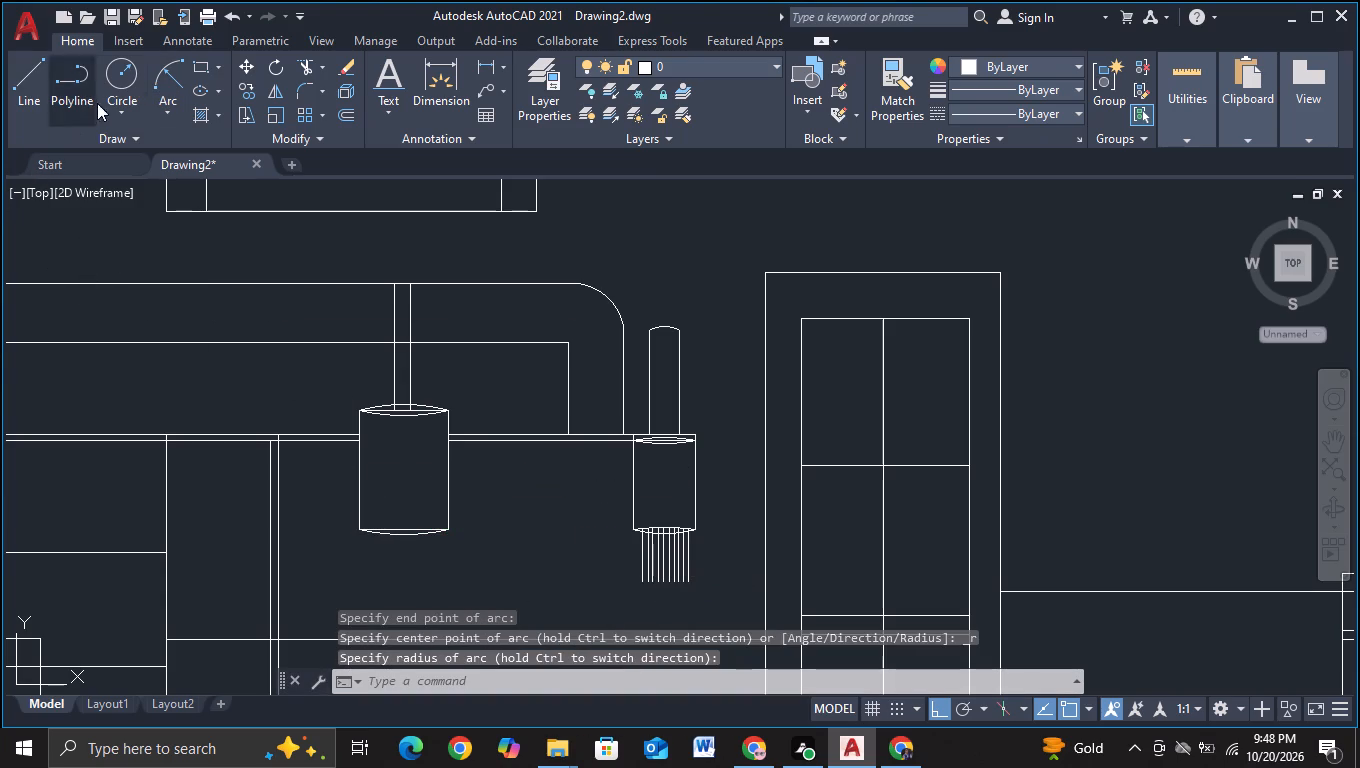
{"action": "left_click", "coordinate": [179, 94]}
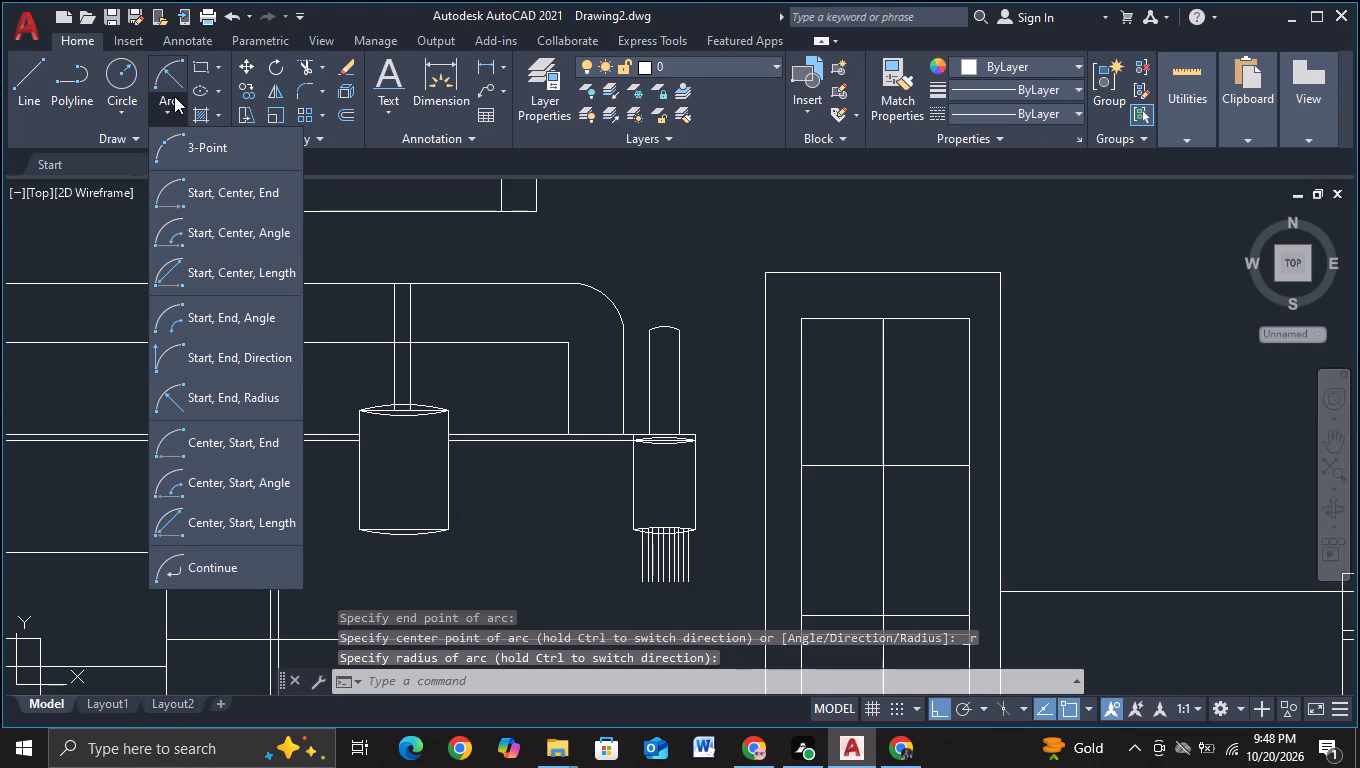
{"action": "left_click", "coordinate": [174, 79]}
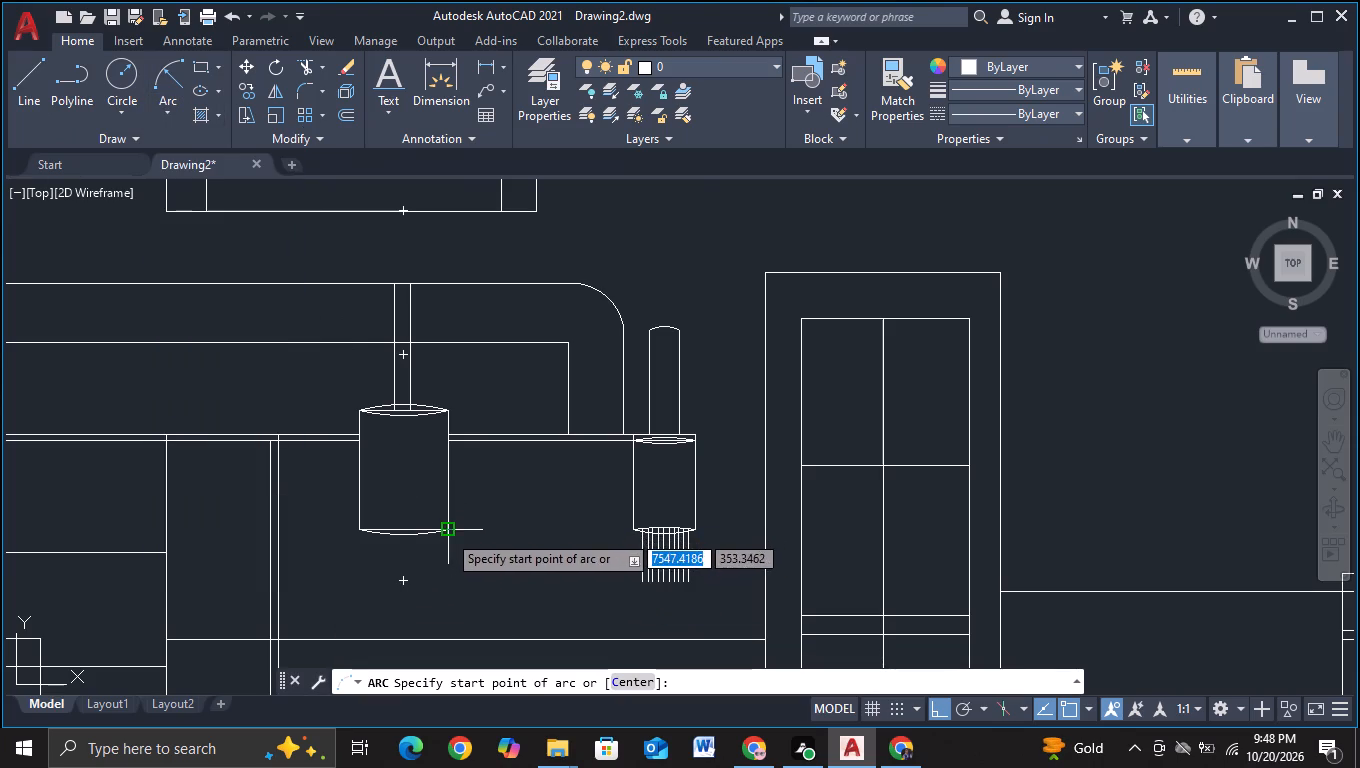
{"action": "left_click", "coordinate": [447, 533]}
{"action": "left_click", "coordinate": [363, 533]}
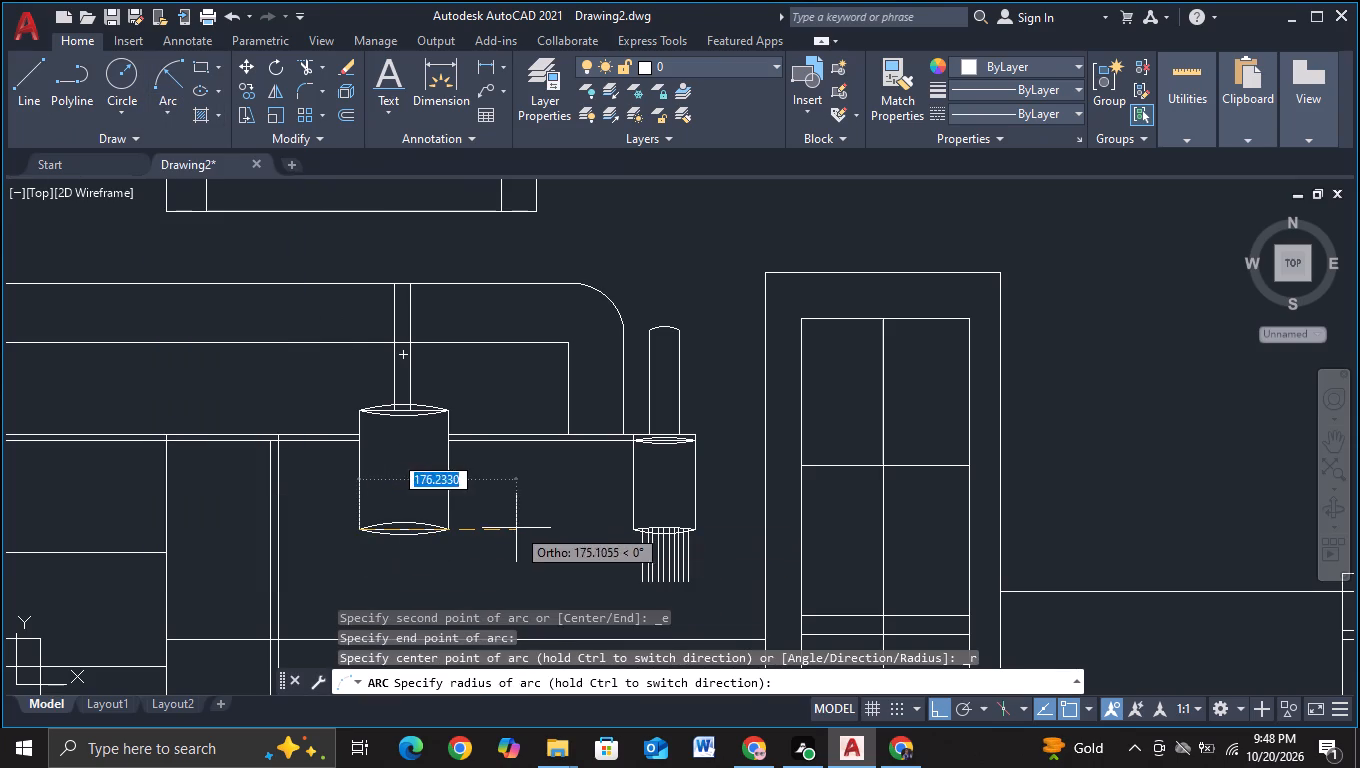
{"action": "left_click", "coordinate": [552, 566]}
{"action": "key", "text": "Escape"}
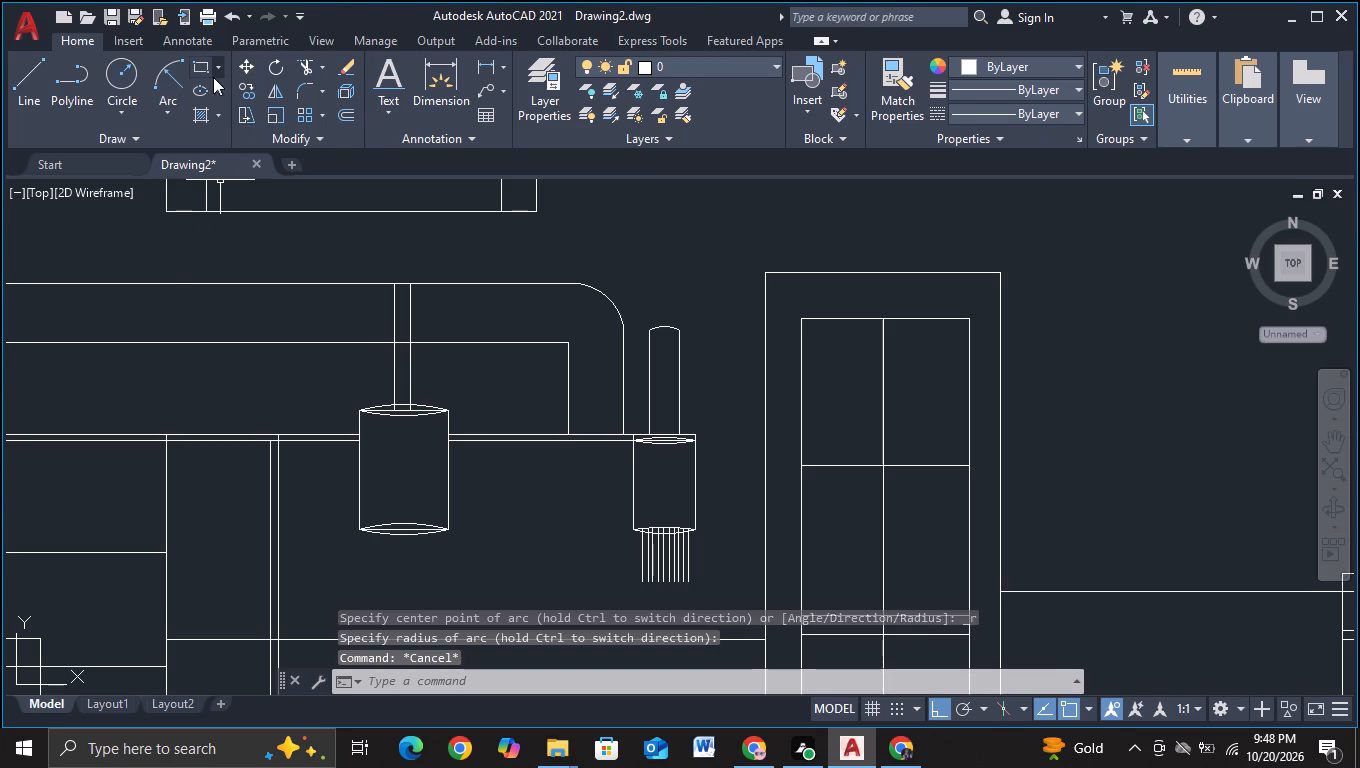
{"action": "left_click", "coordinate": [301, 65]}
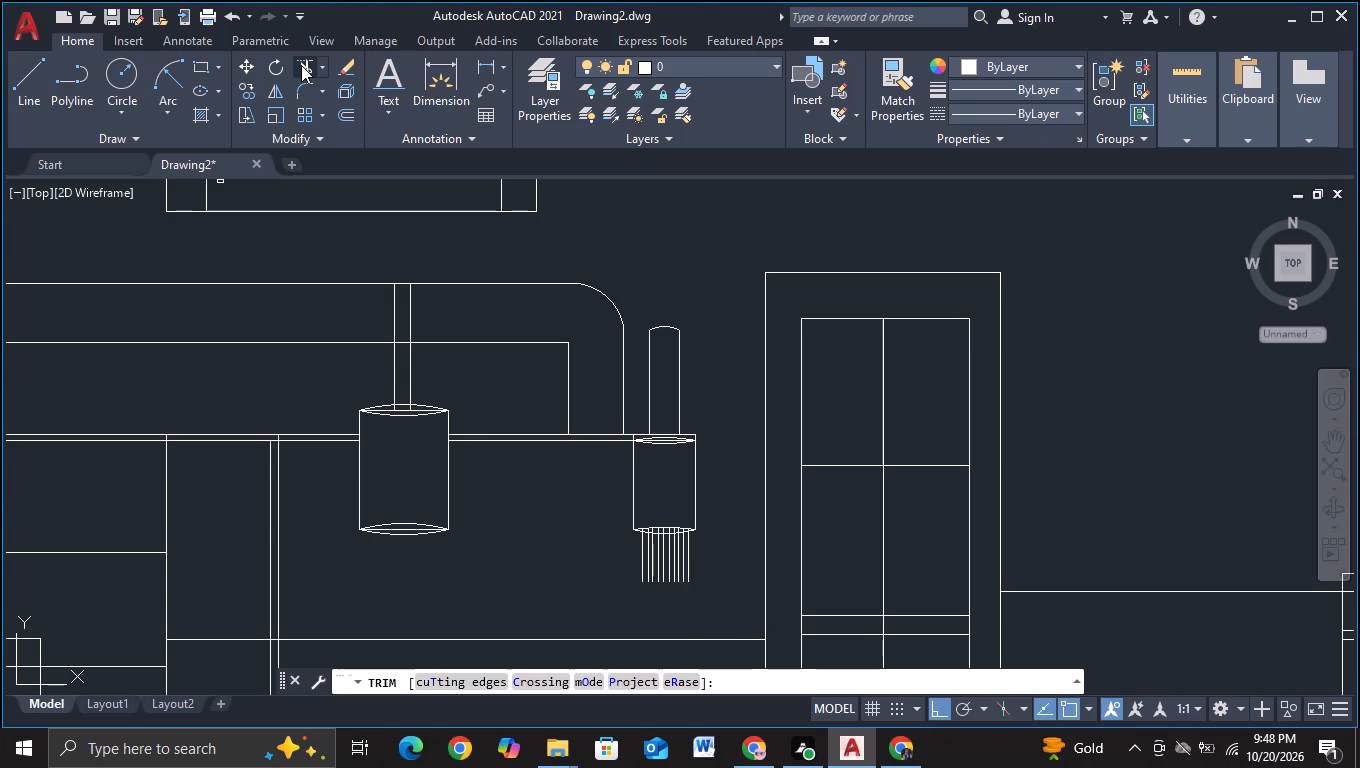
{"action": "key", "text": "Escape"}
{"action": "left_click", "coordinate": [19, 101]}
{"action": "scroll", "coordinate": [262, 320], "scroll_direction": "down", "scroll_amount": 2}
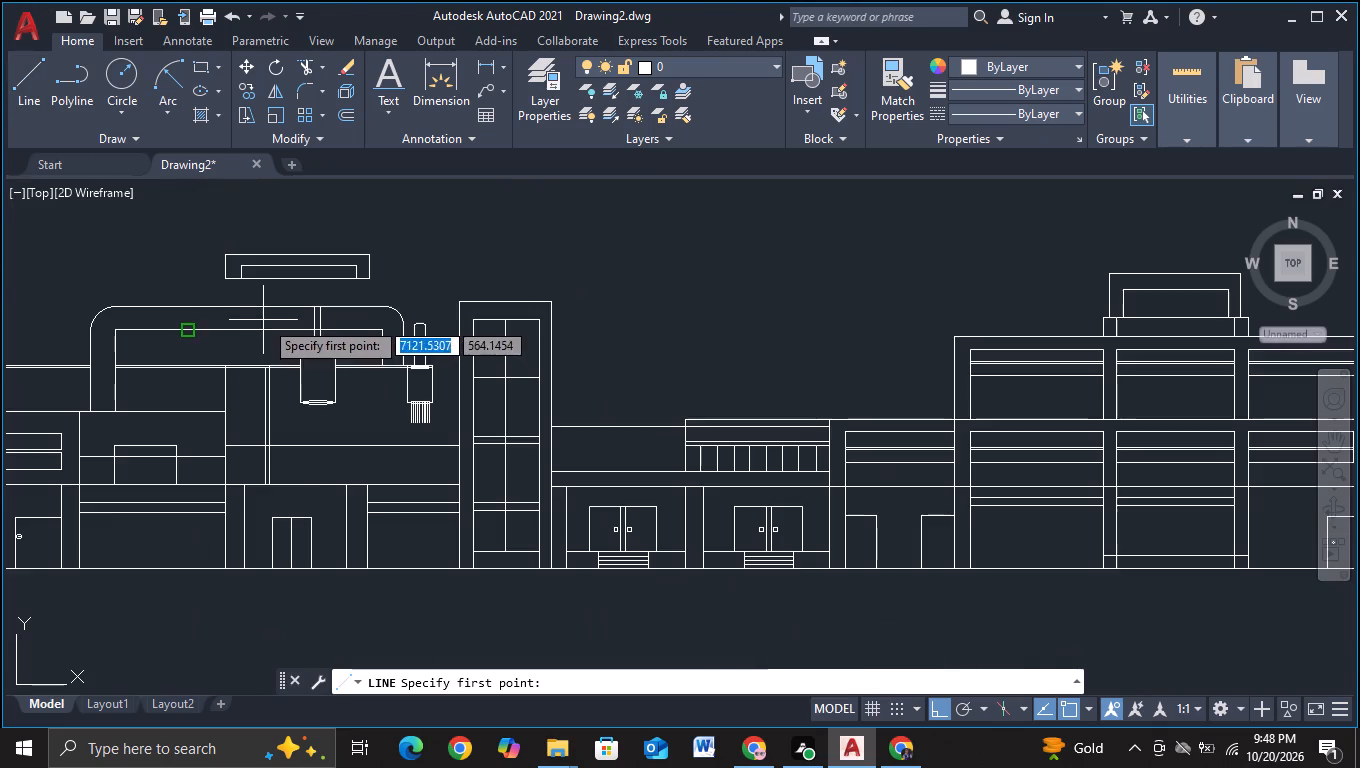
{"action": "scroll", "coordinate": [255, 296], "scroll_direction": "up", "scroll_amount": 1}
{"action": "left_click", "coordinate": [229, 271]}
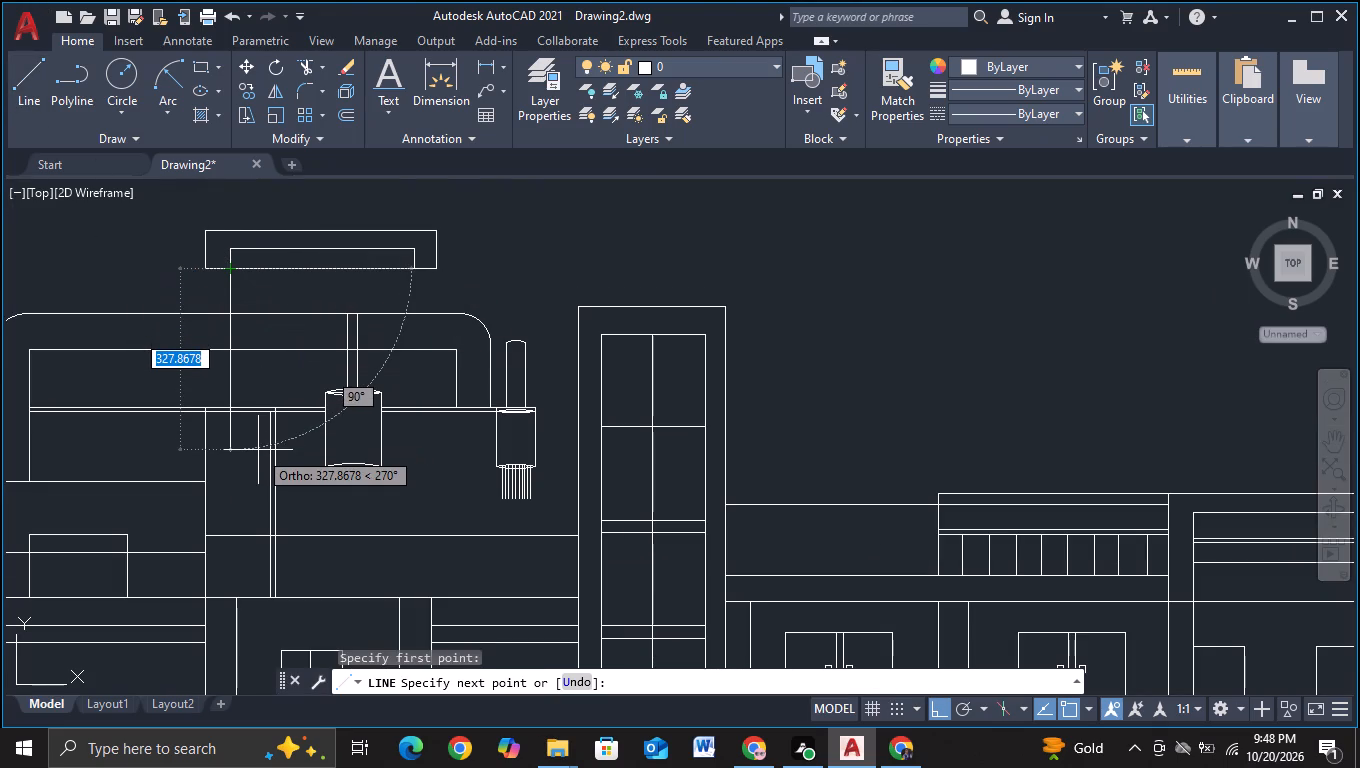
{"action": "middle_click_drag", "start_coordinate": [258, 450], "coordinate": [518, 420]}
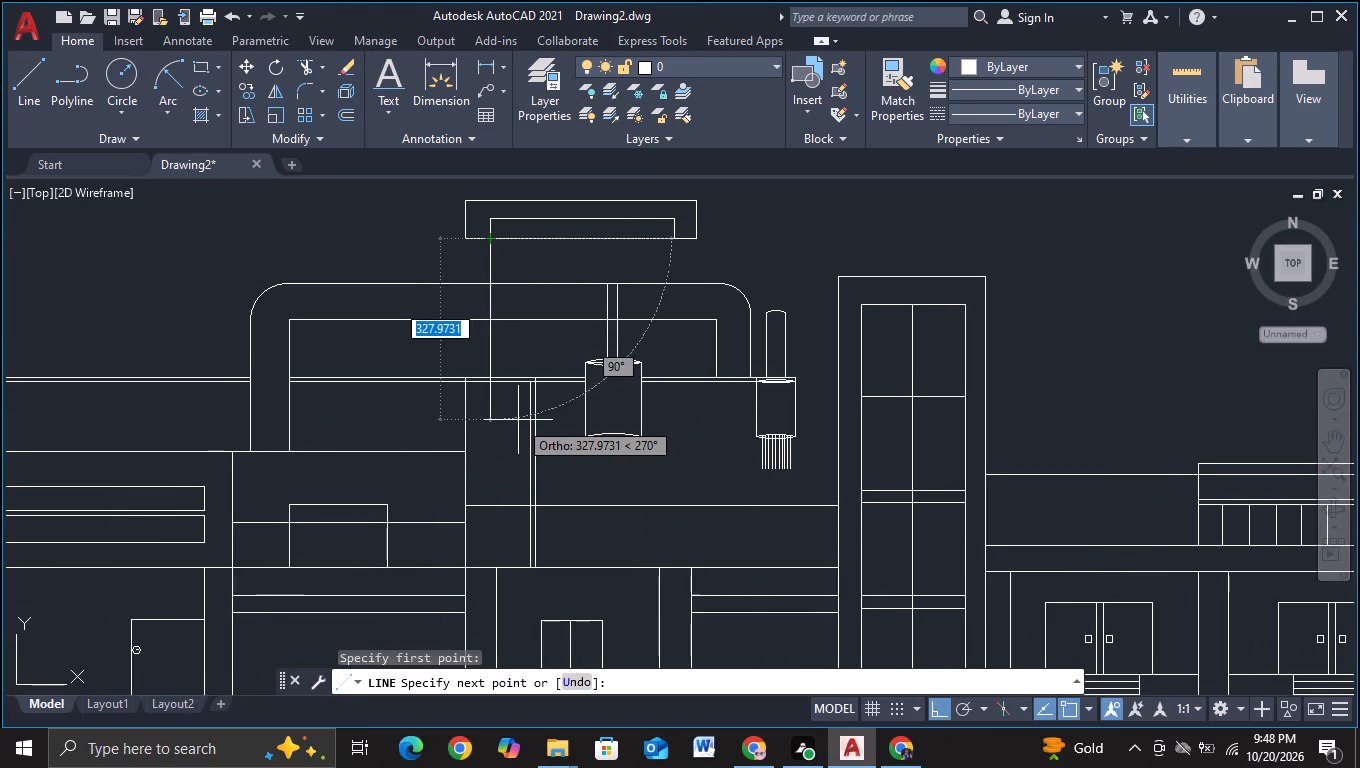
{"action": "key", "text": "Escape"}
Move the double rectangular panel above the roof frame horizontally left, with object snap off, until its inner right edge nearly aligns with the stem.
{"action": "middle_click_drag", "start_coordinate": [436, 239], "coordinate": [426, 329]}
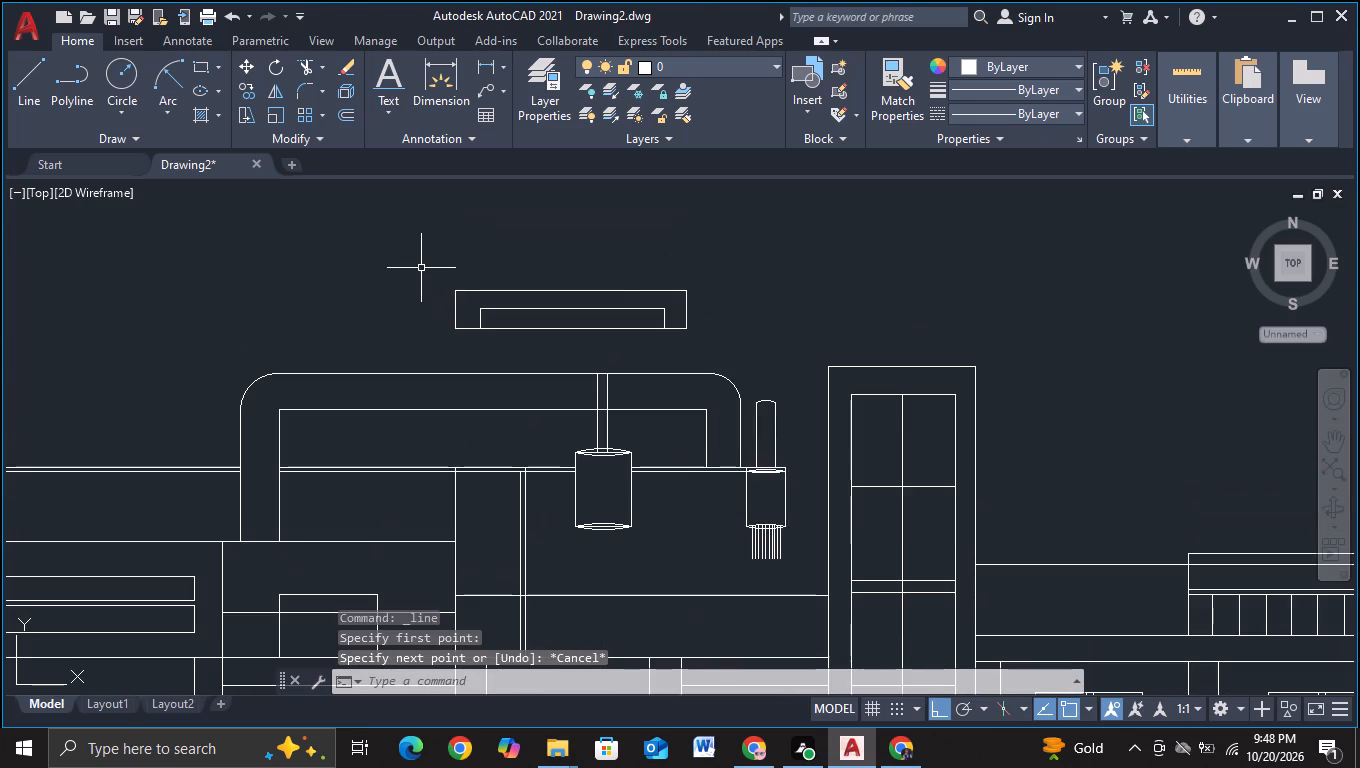
{"action": "left_click", "coordinate": [421, 265]}
{"action": "left_click", "coordinate": [725, 354]}
{"action": "key", "text": "m"}
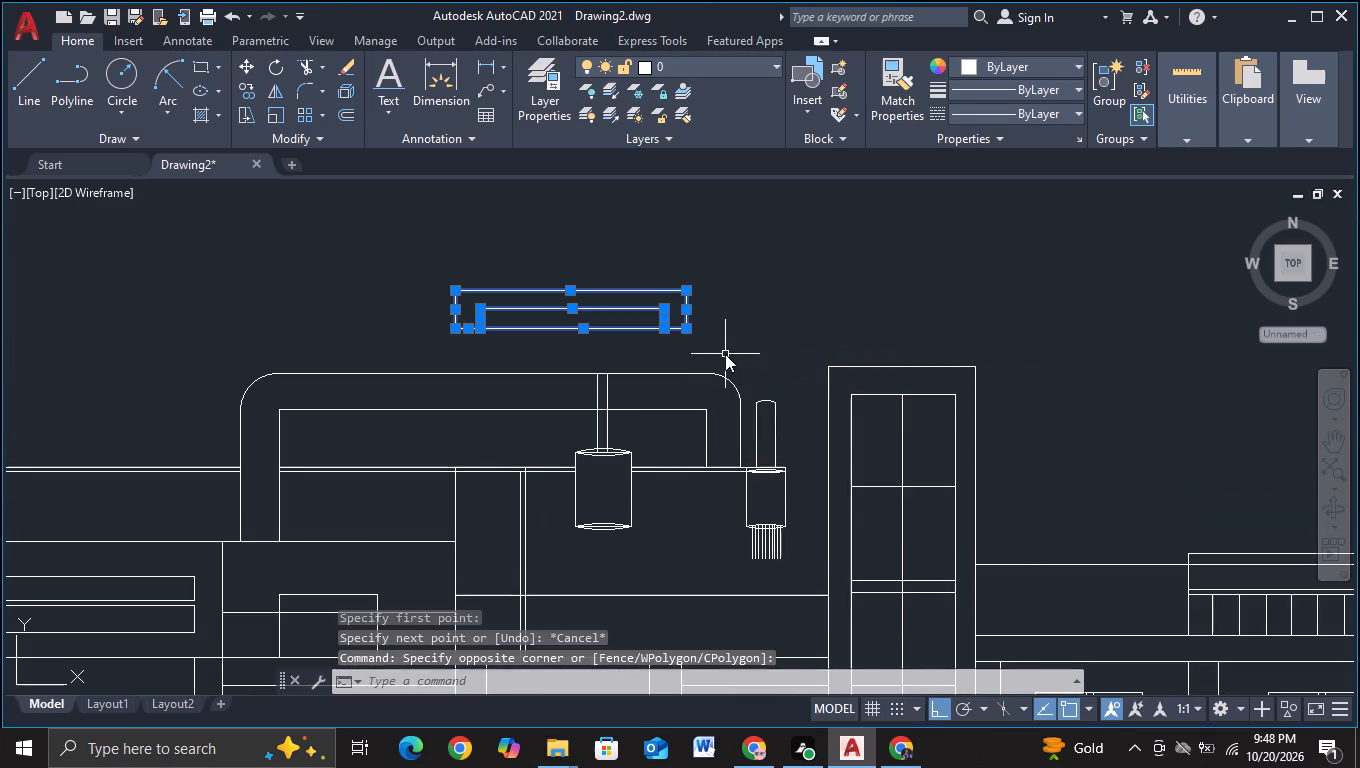
{"action": "left_click", "coordinate": [794, 397]}
{"action": "left_click", "coordinate": [582, 313]}
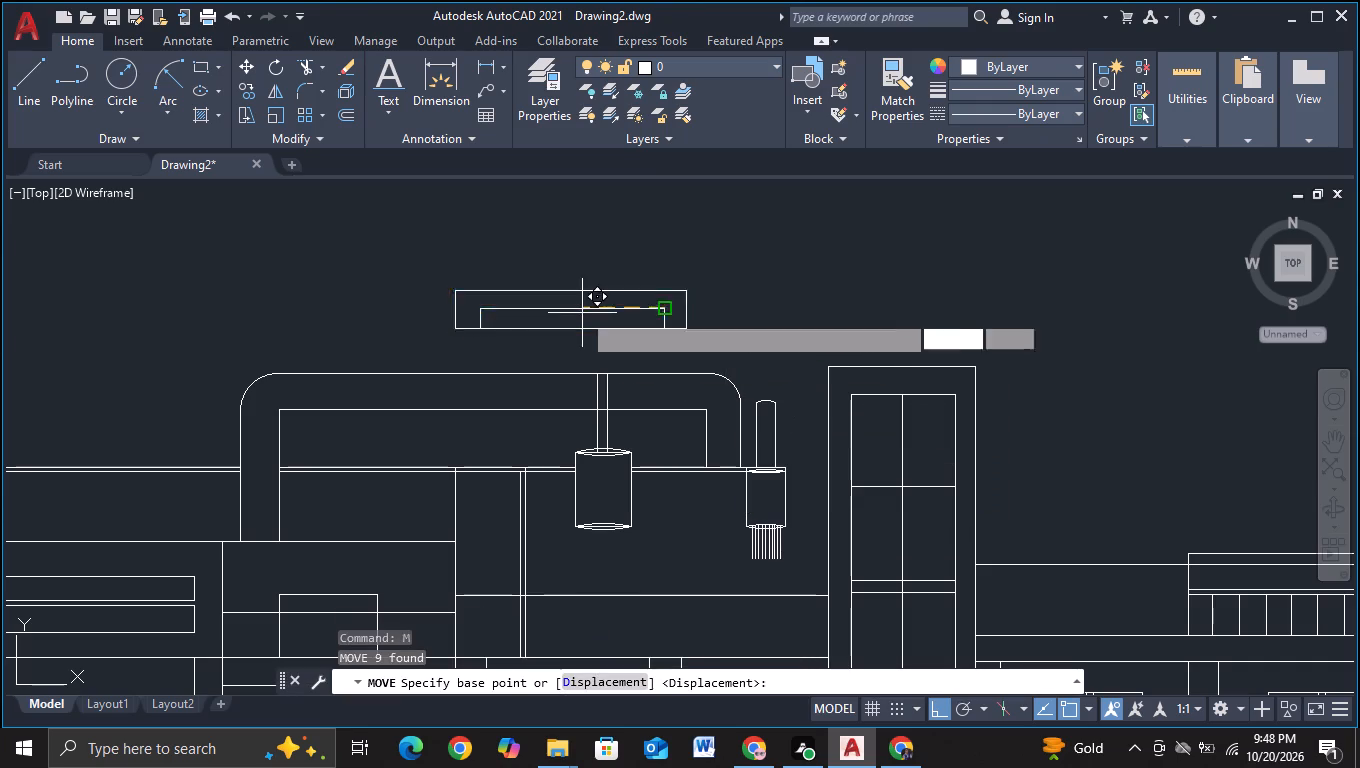
{"action": "key", "text": "F3"}
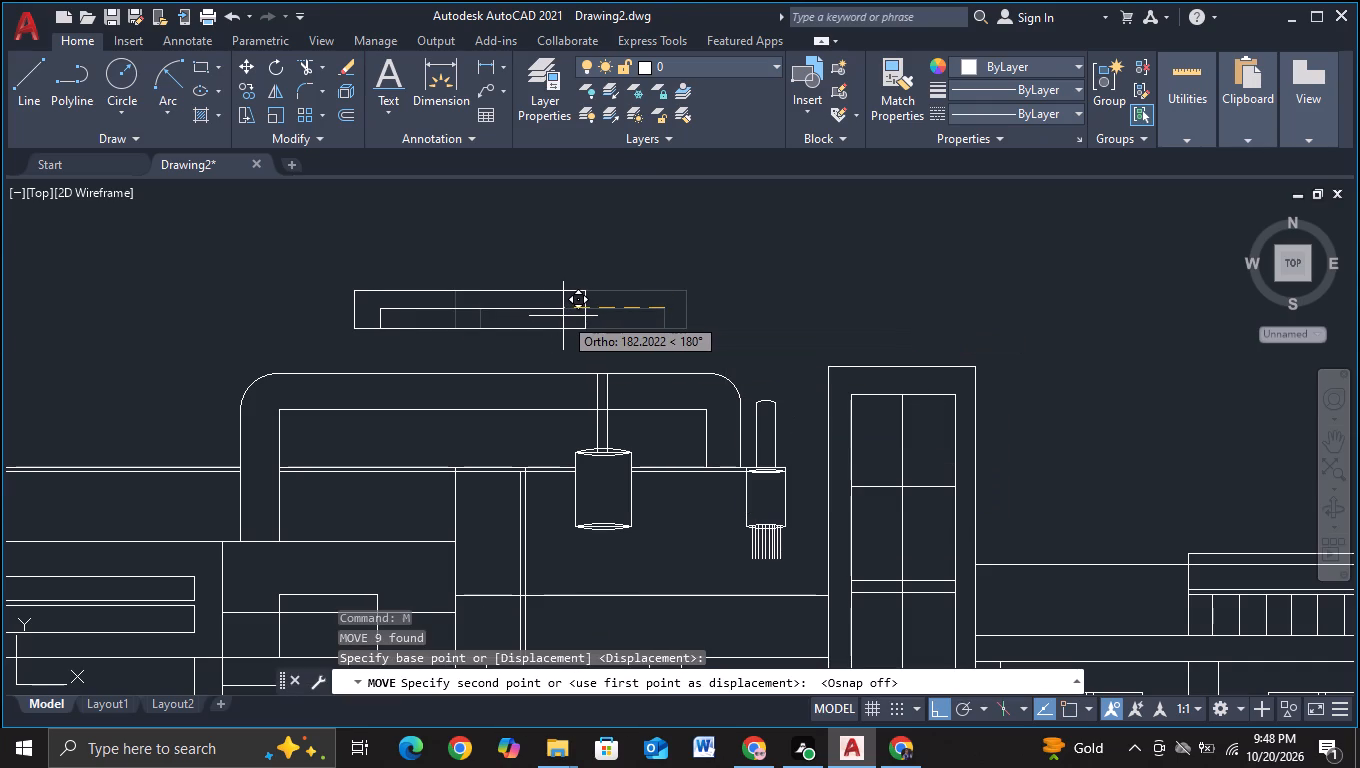
{"action": "scroll", "coordinate": [563, 316], "scroll_direction": "down", "scroll_amount": 1}
{"action": "middle_click_drag", "start_coordinate": [563, 316], "coordinate": [560, 276]}
{"action": "left_click", "coordinate": [579, 286]}
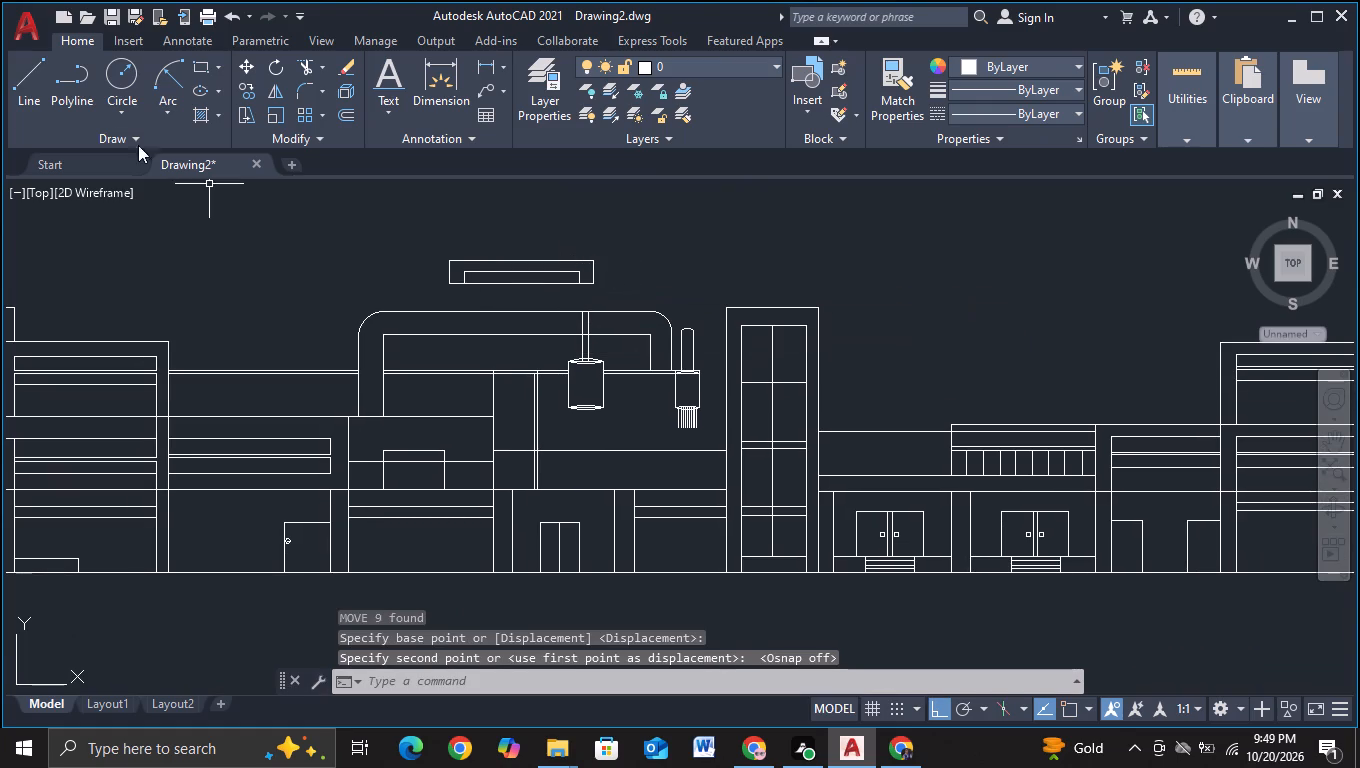
With object snap on, draw a vertical line down from the panel's lower-left corner and trim its excess below the lower roof line.
{"action": "left_click", "coordinate": [8, 97]}
{"action": "left_click", "coordinate": [21, 97]}
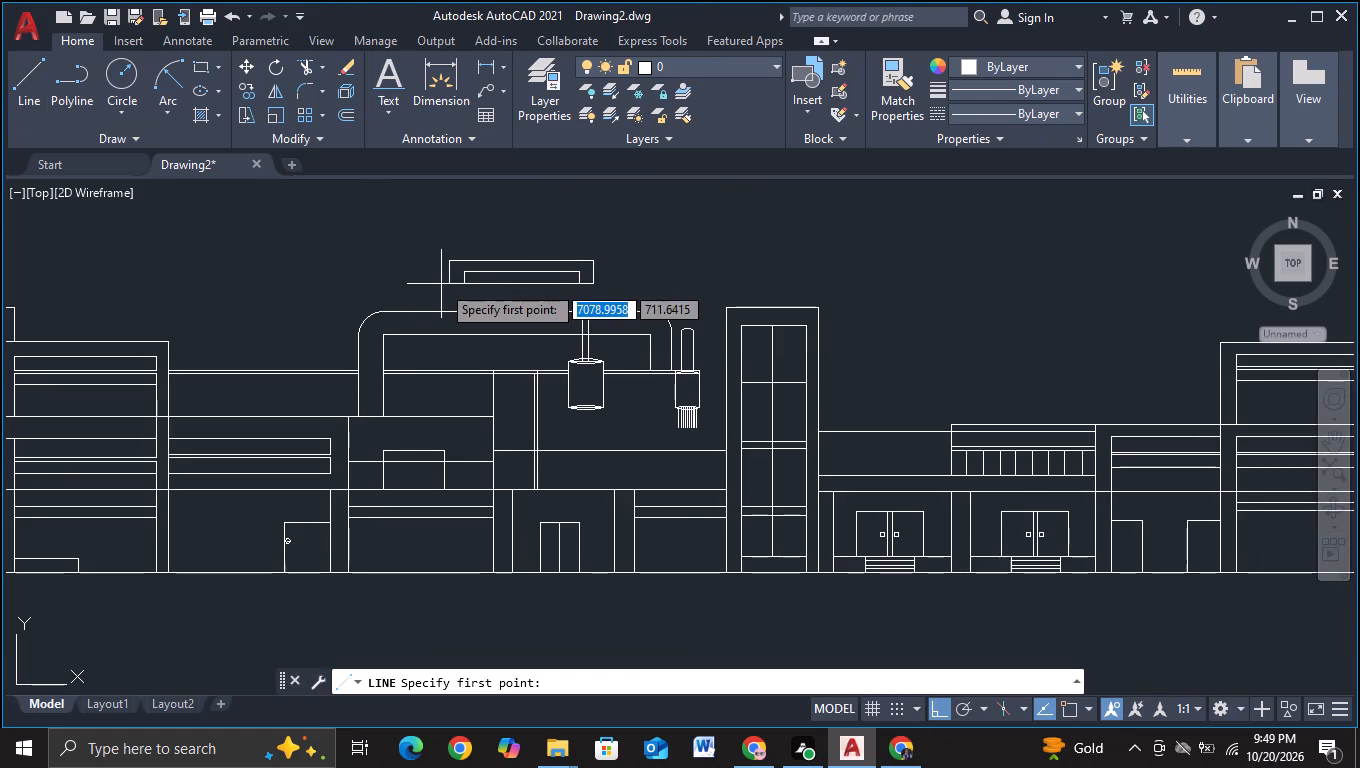
{"action": "key", "text": "F3"}
{"action": "left_click", "coordinate": [447, 286]}
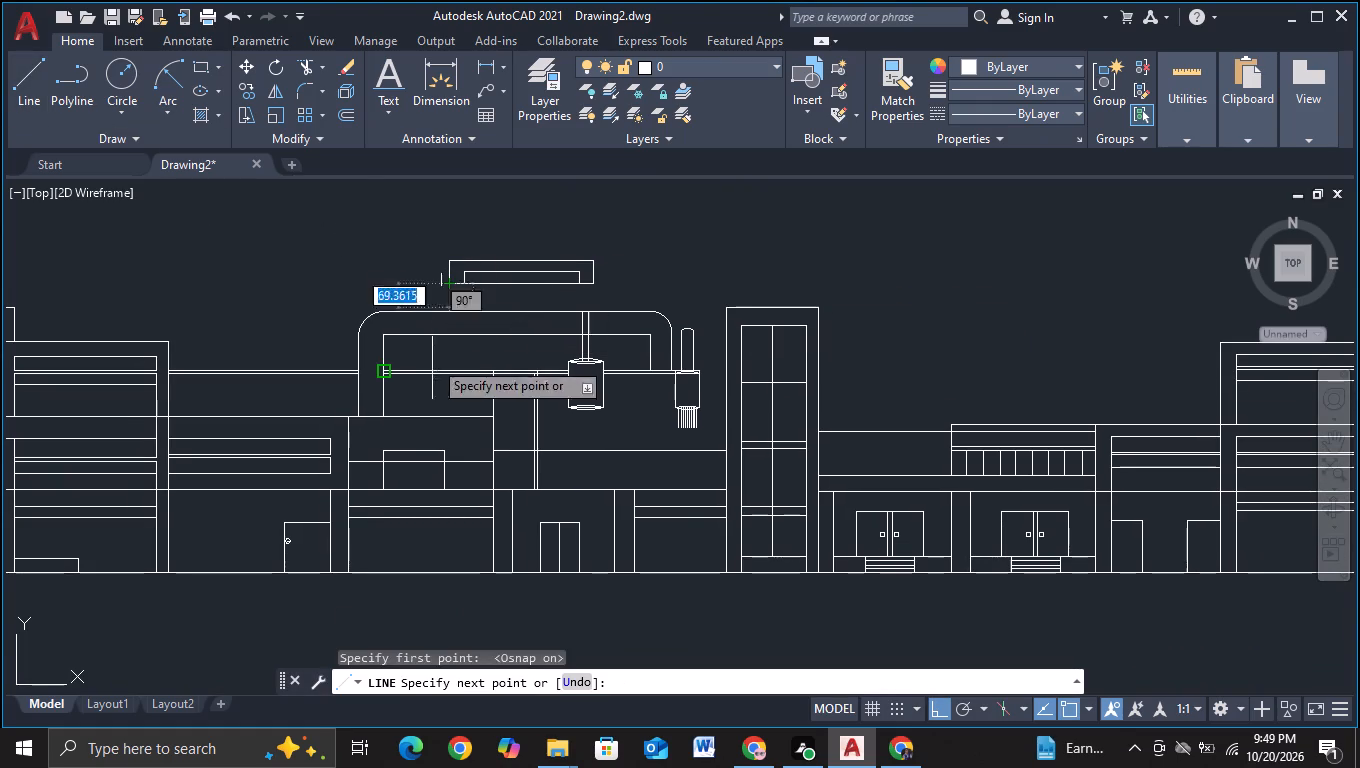
{"action": "scroll", "coordinate": [430, 407], "scroll_direction": "up", "scroll_amount": 2}
{"action": "left_click", "coordinate": [443, 463]}
{"action": "key", "text": "Escape"}
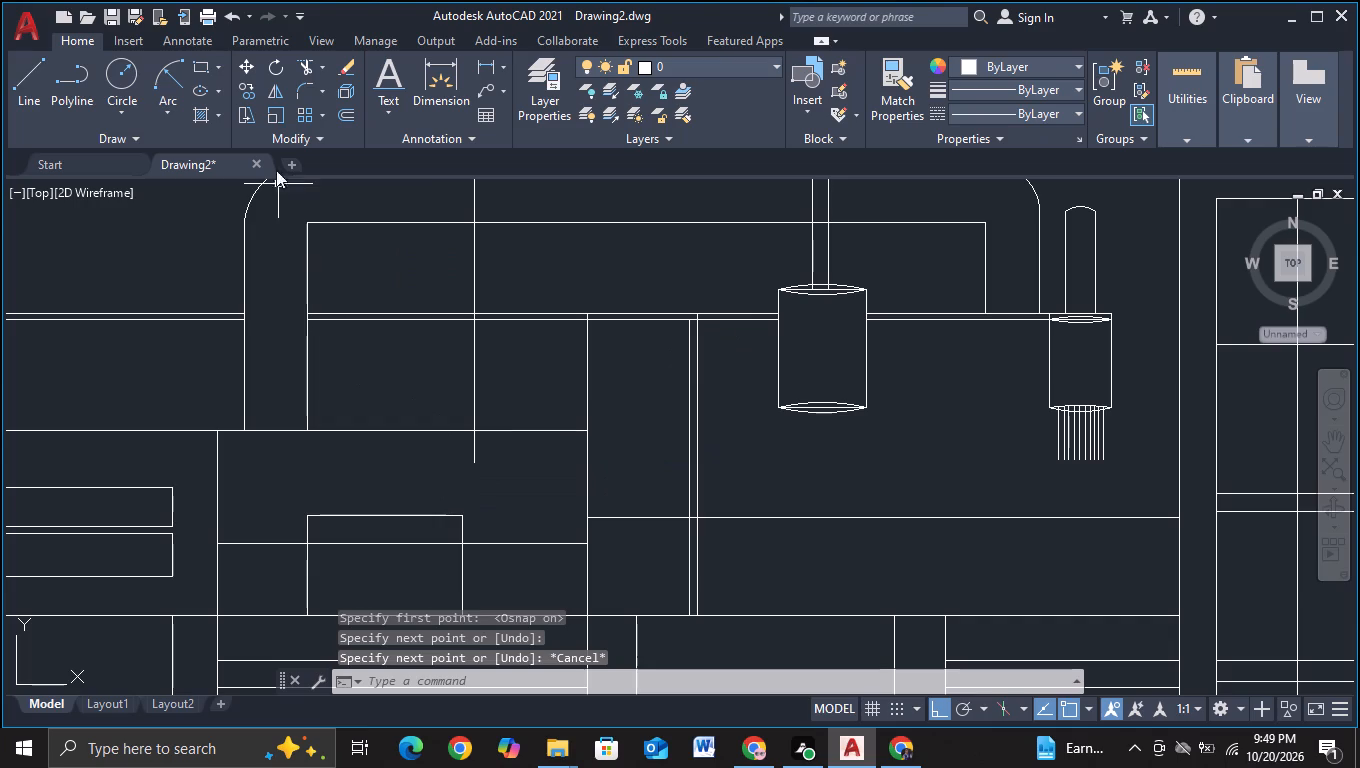
{"action": "left_click", "coordinate": [308, 68]}
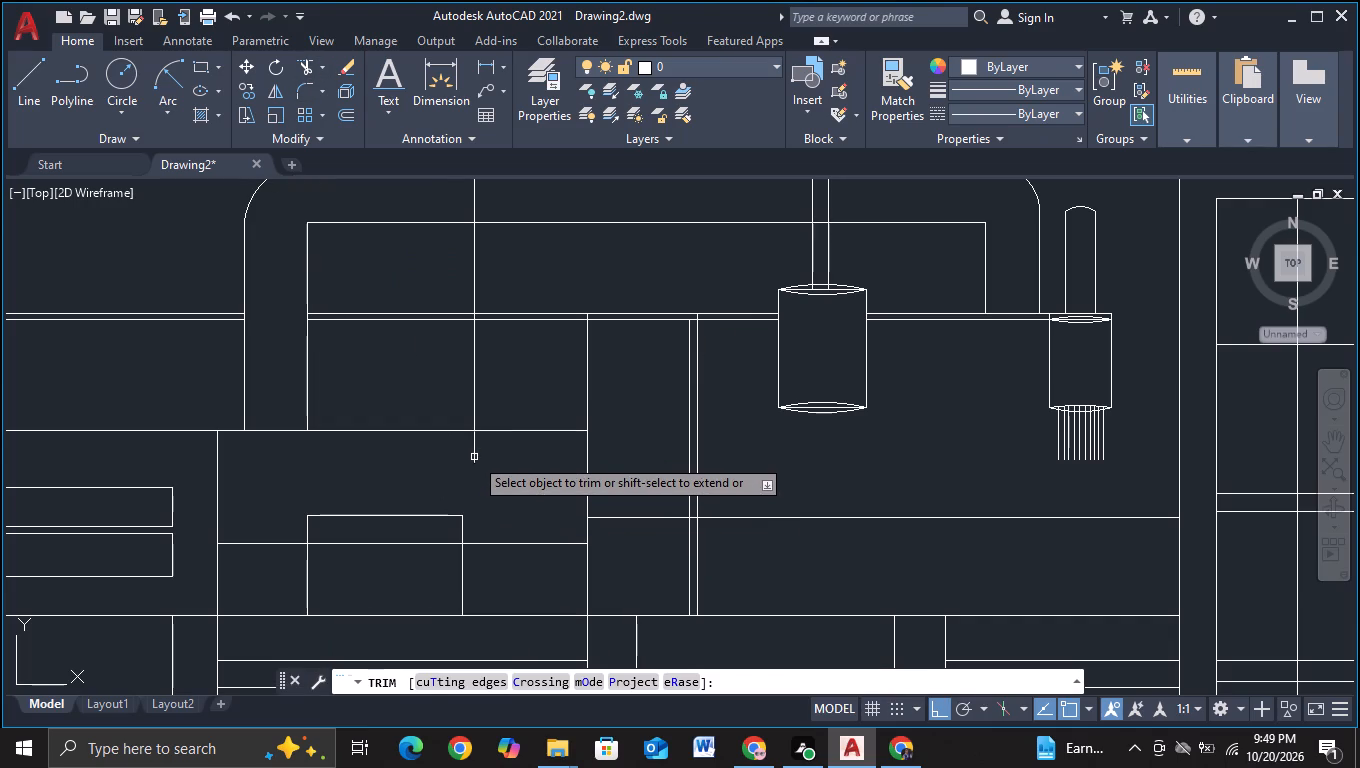
{"action": "left_click", "coordinate": [474, 457]}
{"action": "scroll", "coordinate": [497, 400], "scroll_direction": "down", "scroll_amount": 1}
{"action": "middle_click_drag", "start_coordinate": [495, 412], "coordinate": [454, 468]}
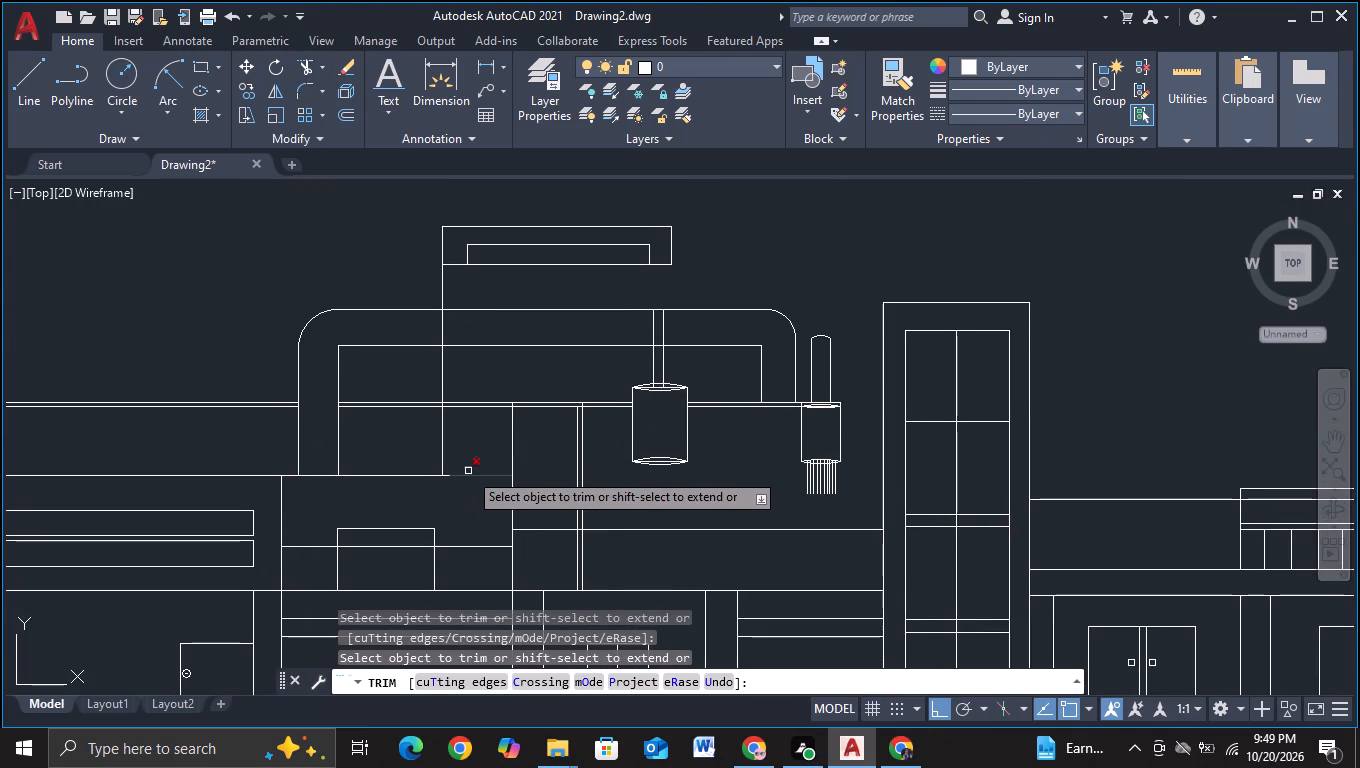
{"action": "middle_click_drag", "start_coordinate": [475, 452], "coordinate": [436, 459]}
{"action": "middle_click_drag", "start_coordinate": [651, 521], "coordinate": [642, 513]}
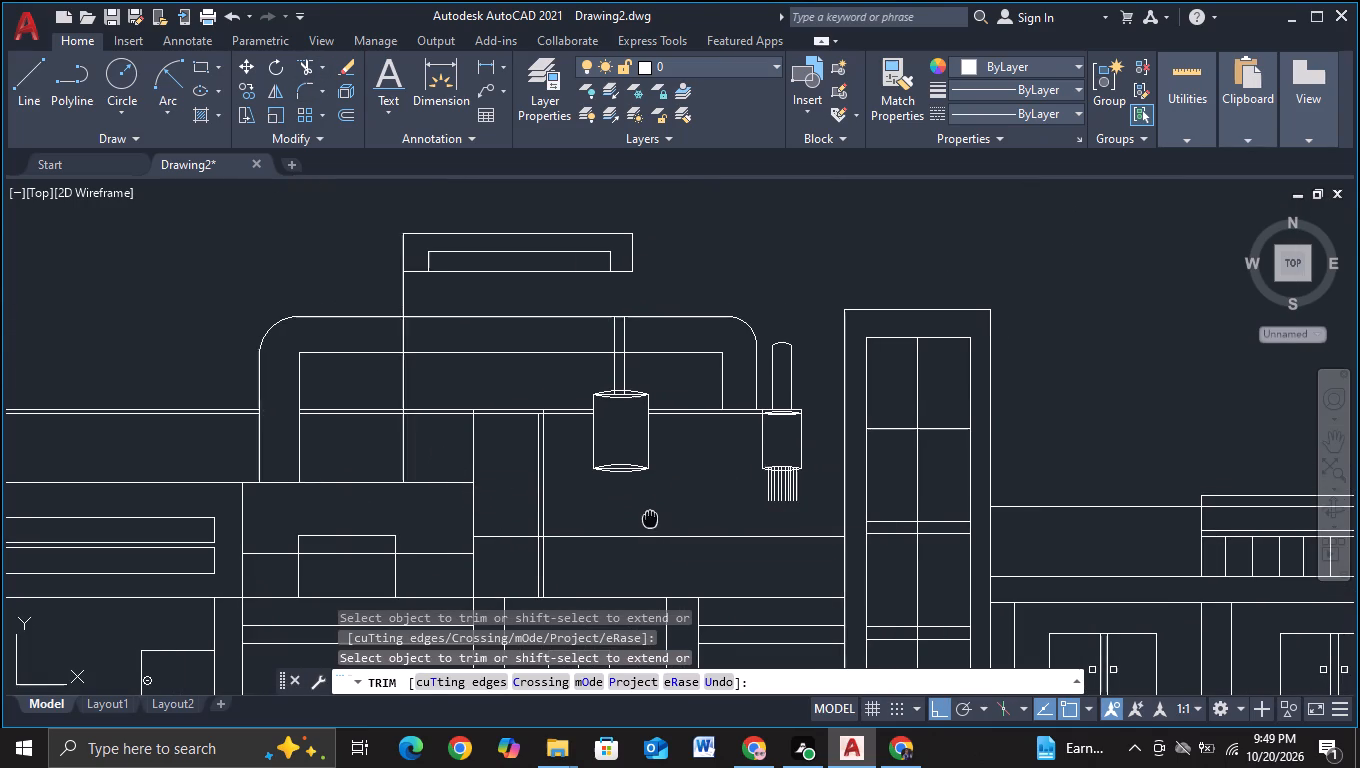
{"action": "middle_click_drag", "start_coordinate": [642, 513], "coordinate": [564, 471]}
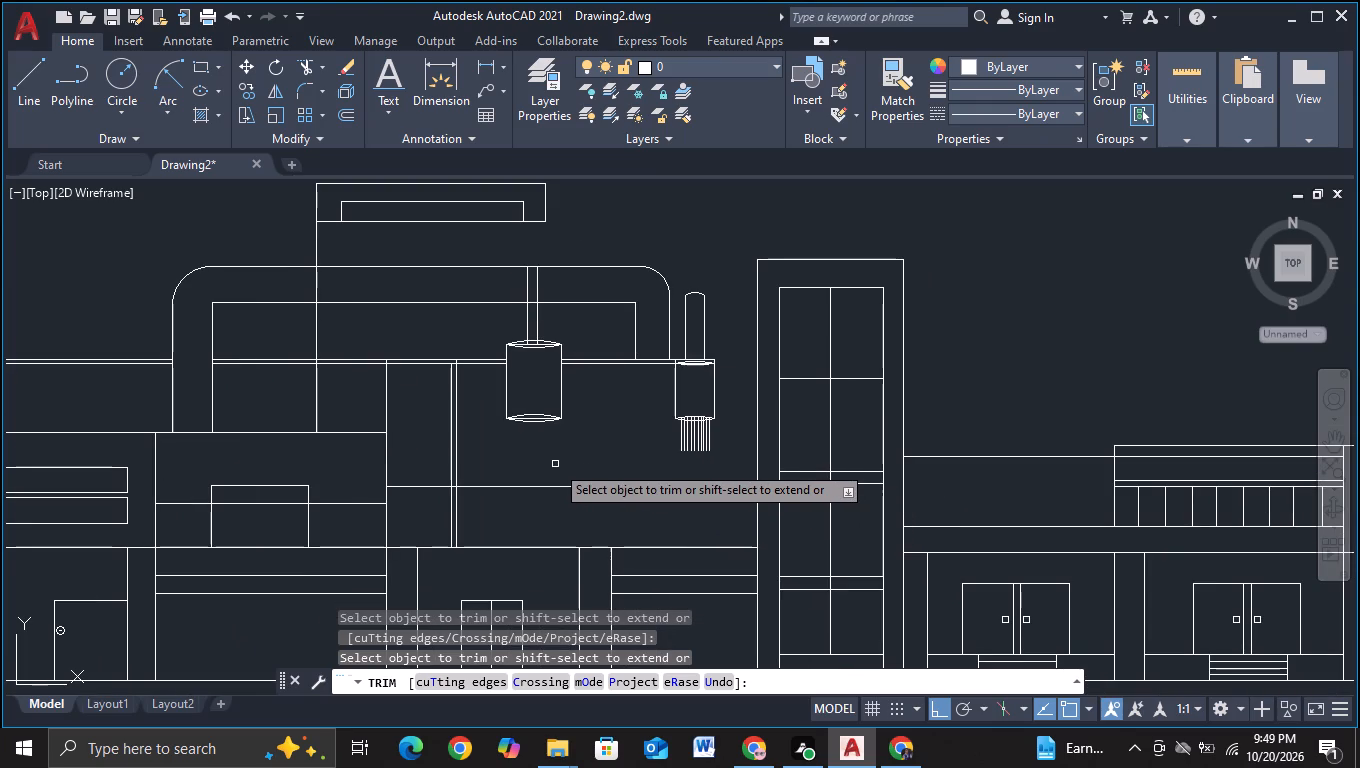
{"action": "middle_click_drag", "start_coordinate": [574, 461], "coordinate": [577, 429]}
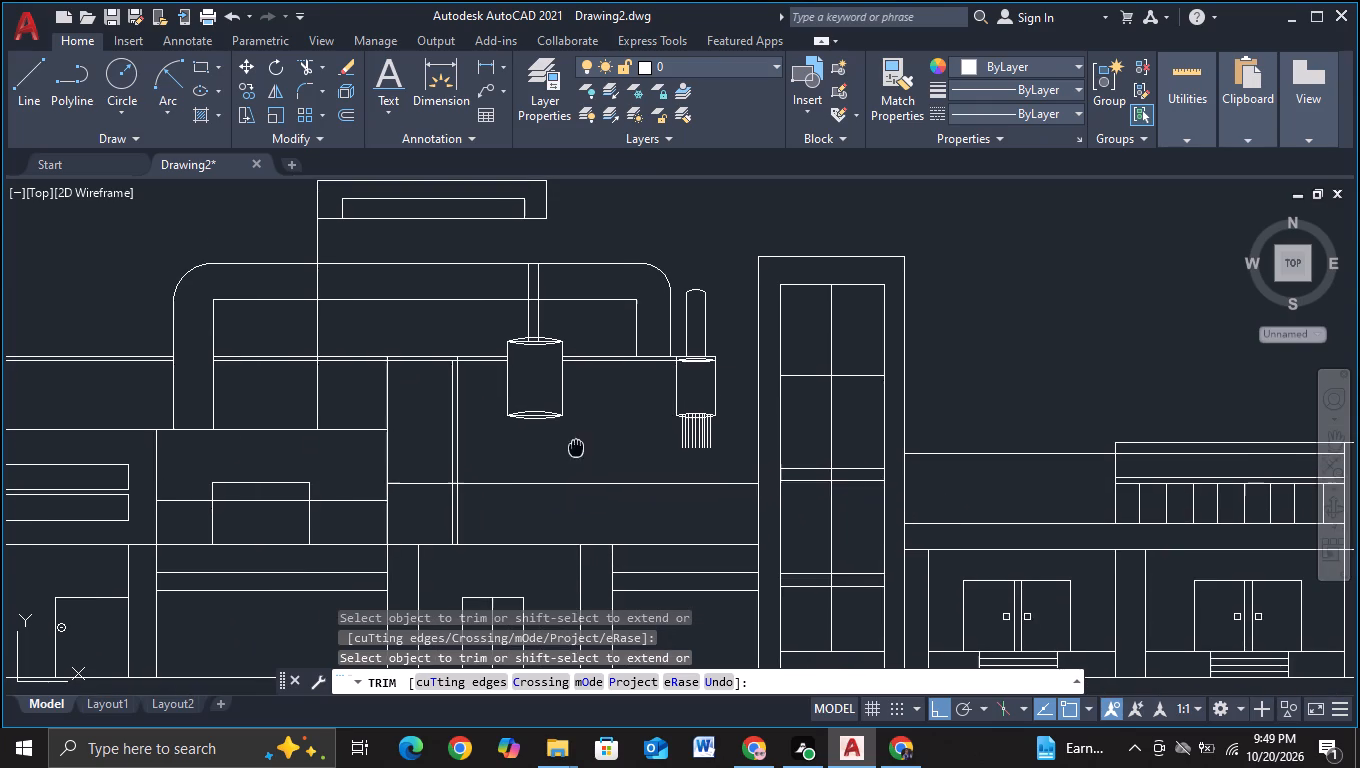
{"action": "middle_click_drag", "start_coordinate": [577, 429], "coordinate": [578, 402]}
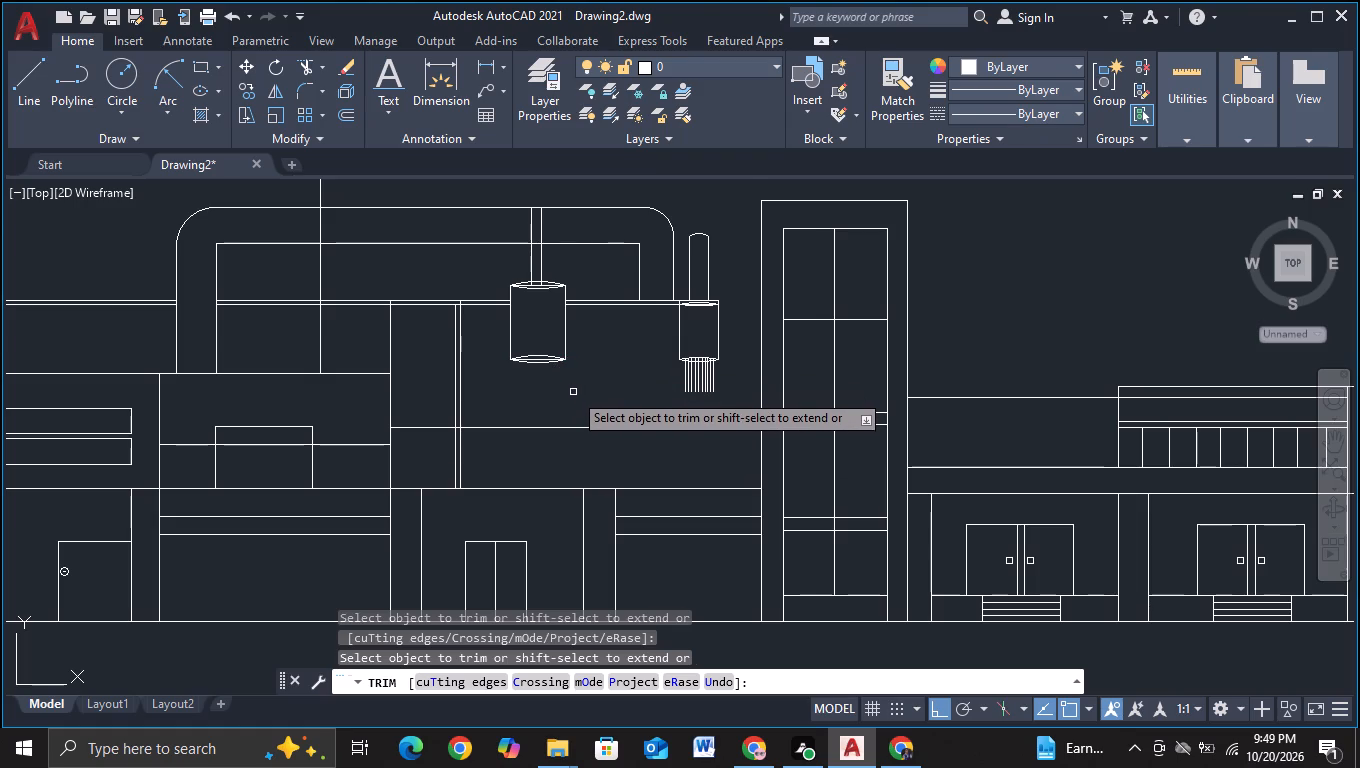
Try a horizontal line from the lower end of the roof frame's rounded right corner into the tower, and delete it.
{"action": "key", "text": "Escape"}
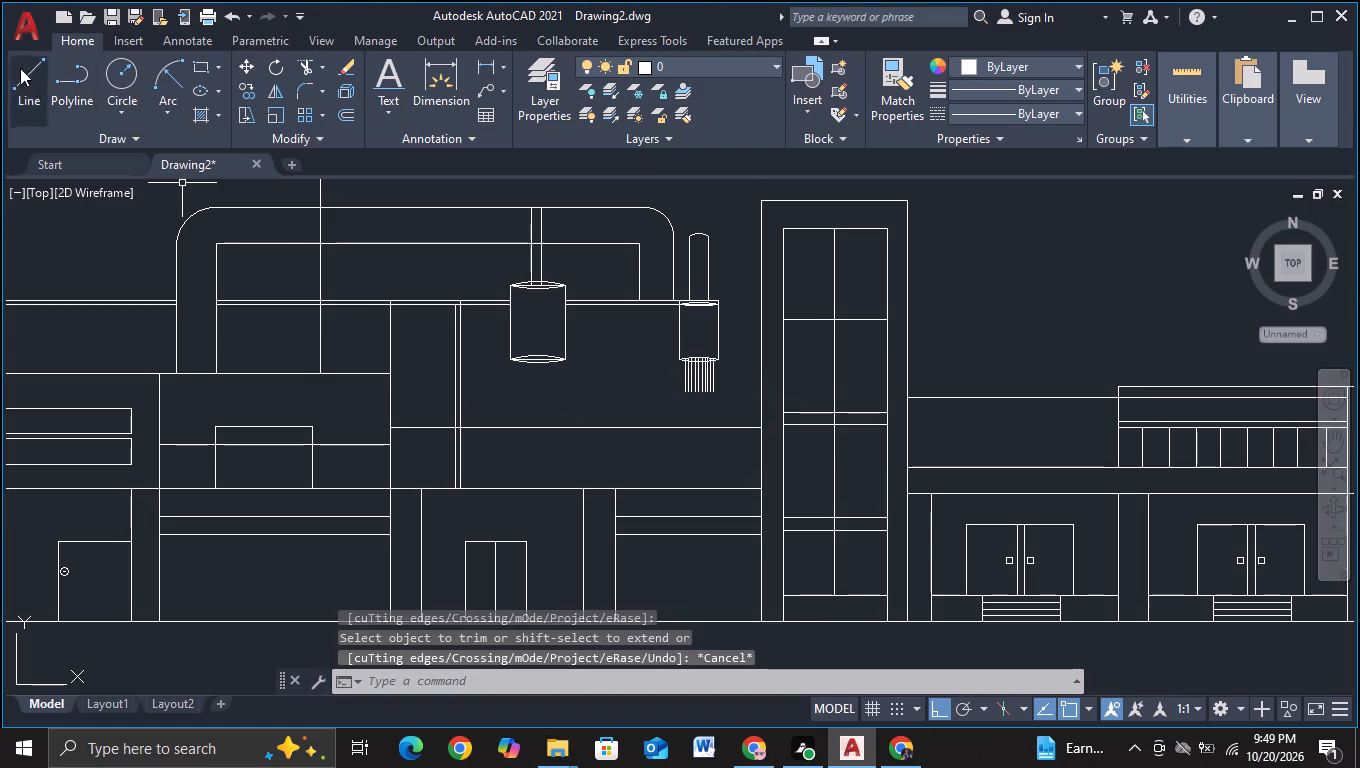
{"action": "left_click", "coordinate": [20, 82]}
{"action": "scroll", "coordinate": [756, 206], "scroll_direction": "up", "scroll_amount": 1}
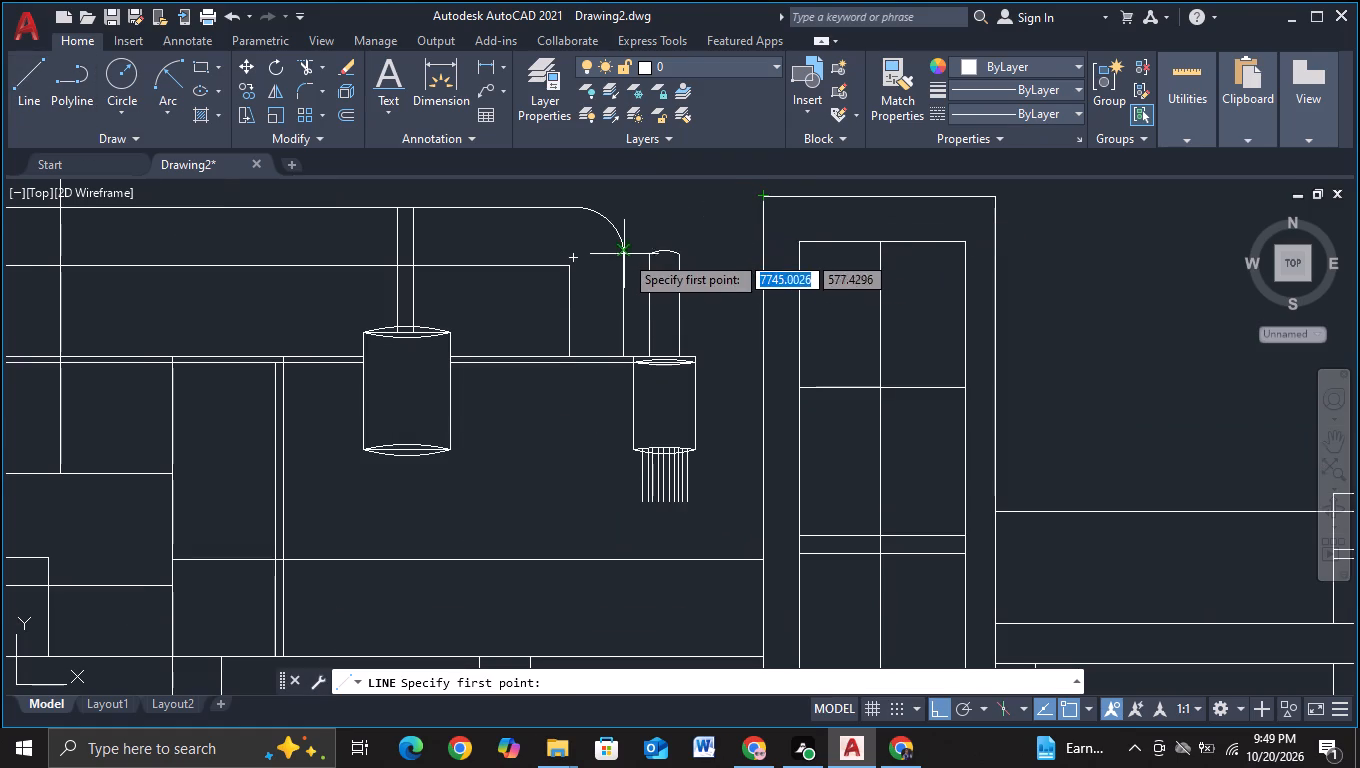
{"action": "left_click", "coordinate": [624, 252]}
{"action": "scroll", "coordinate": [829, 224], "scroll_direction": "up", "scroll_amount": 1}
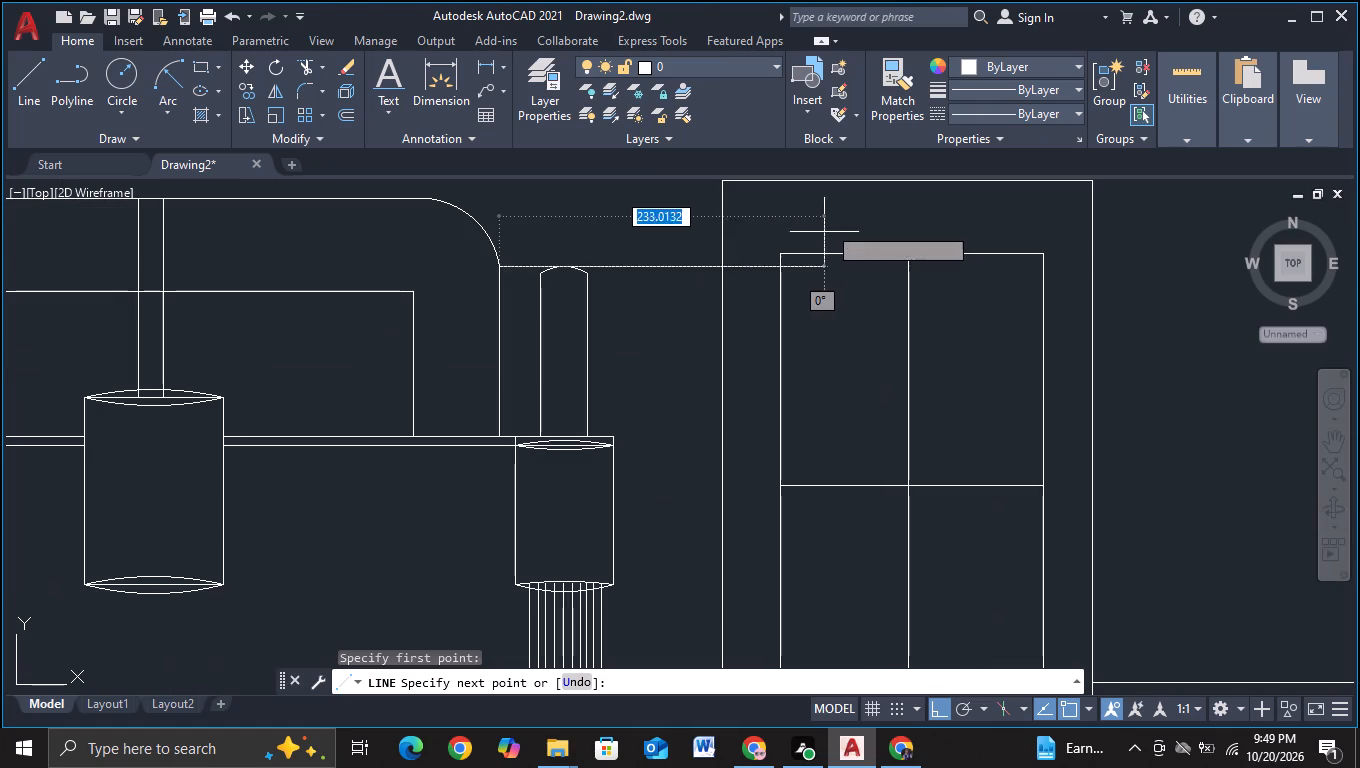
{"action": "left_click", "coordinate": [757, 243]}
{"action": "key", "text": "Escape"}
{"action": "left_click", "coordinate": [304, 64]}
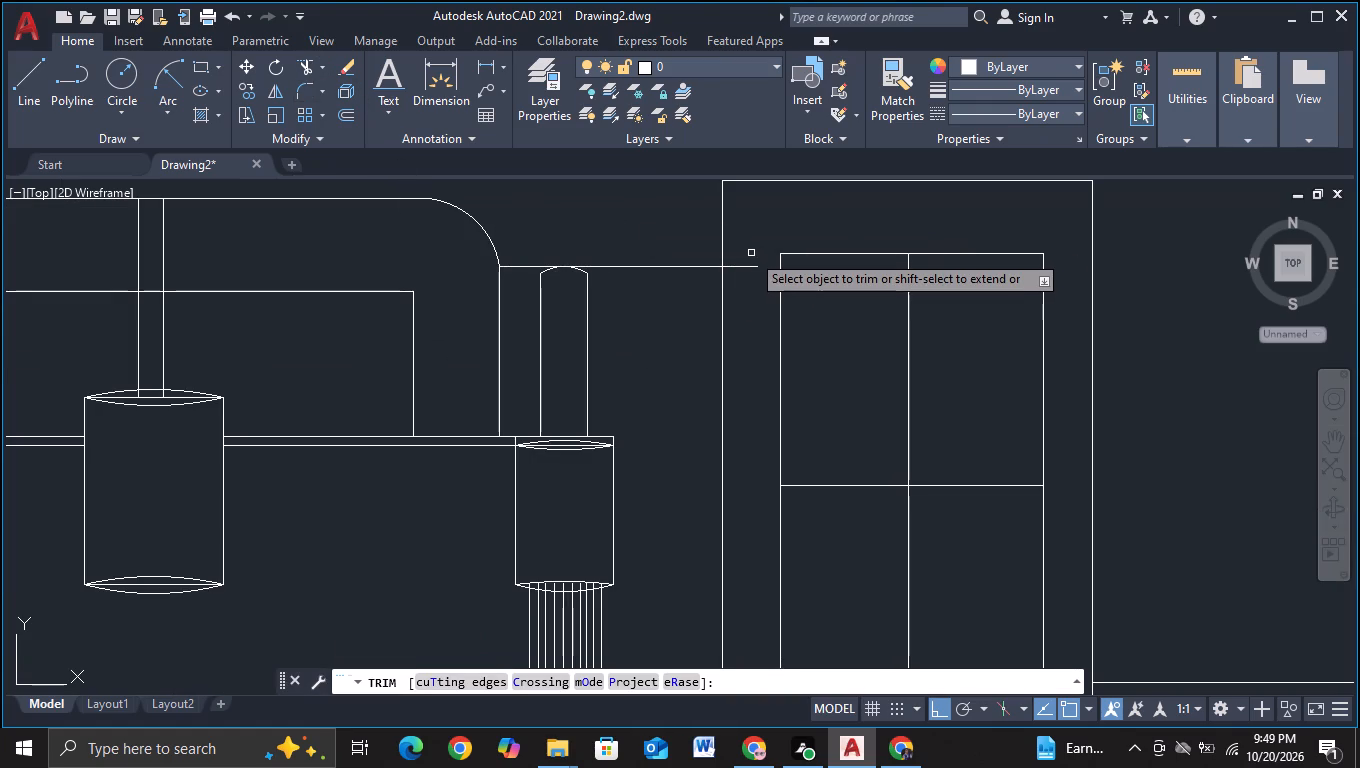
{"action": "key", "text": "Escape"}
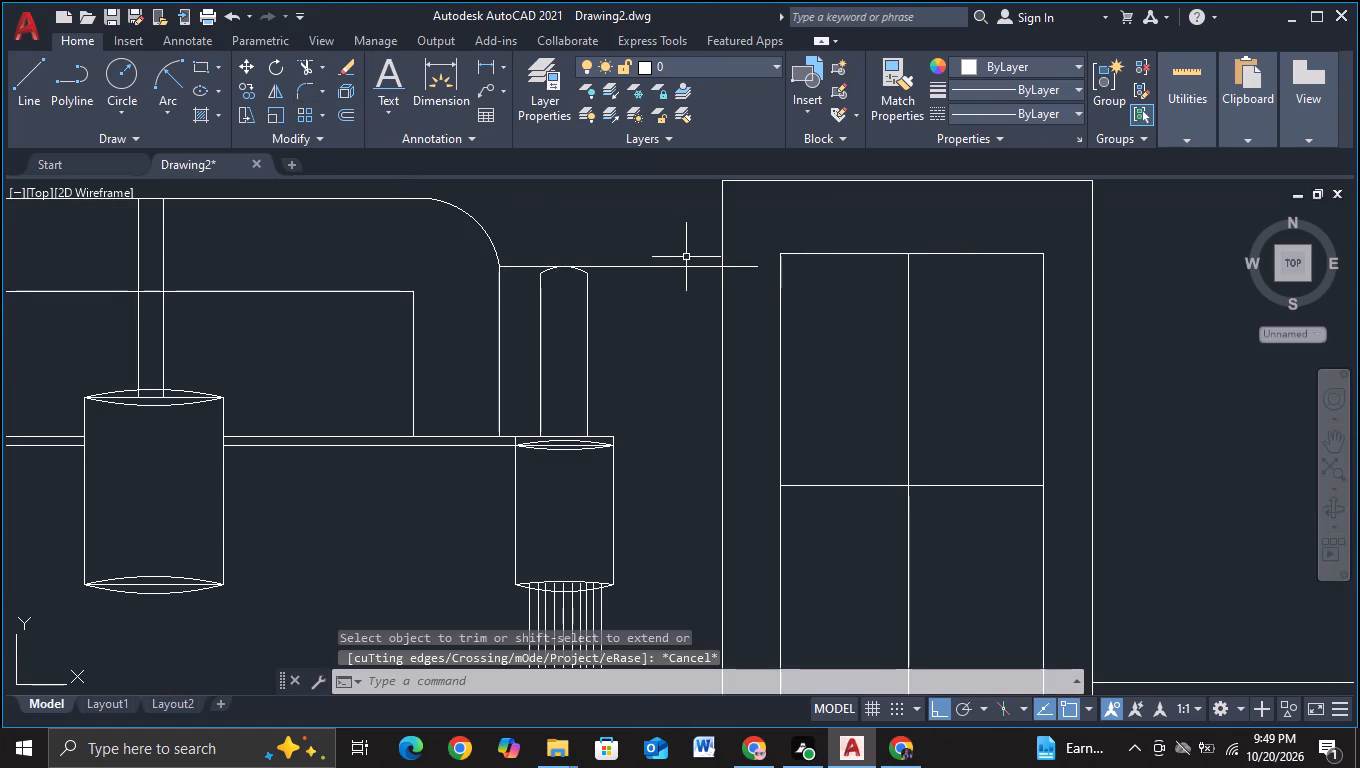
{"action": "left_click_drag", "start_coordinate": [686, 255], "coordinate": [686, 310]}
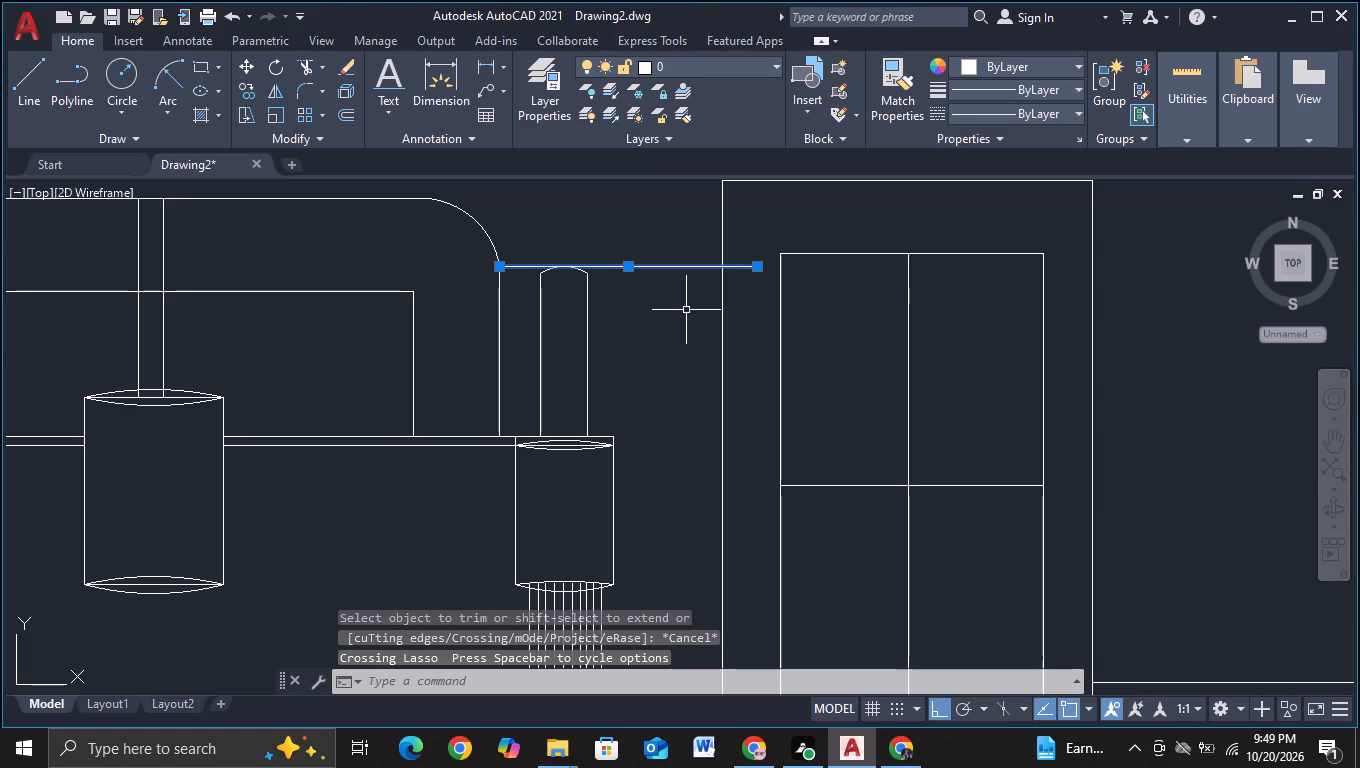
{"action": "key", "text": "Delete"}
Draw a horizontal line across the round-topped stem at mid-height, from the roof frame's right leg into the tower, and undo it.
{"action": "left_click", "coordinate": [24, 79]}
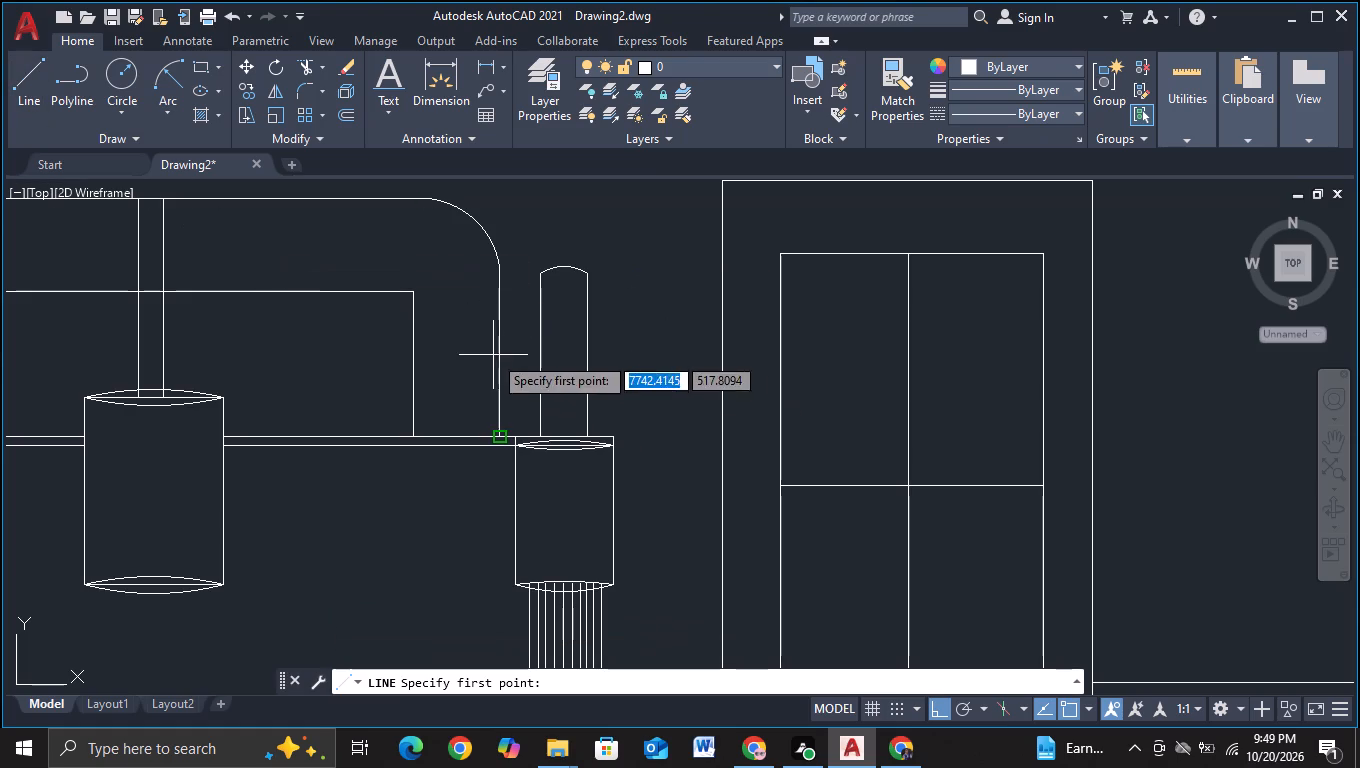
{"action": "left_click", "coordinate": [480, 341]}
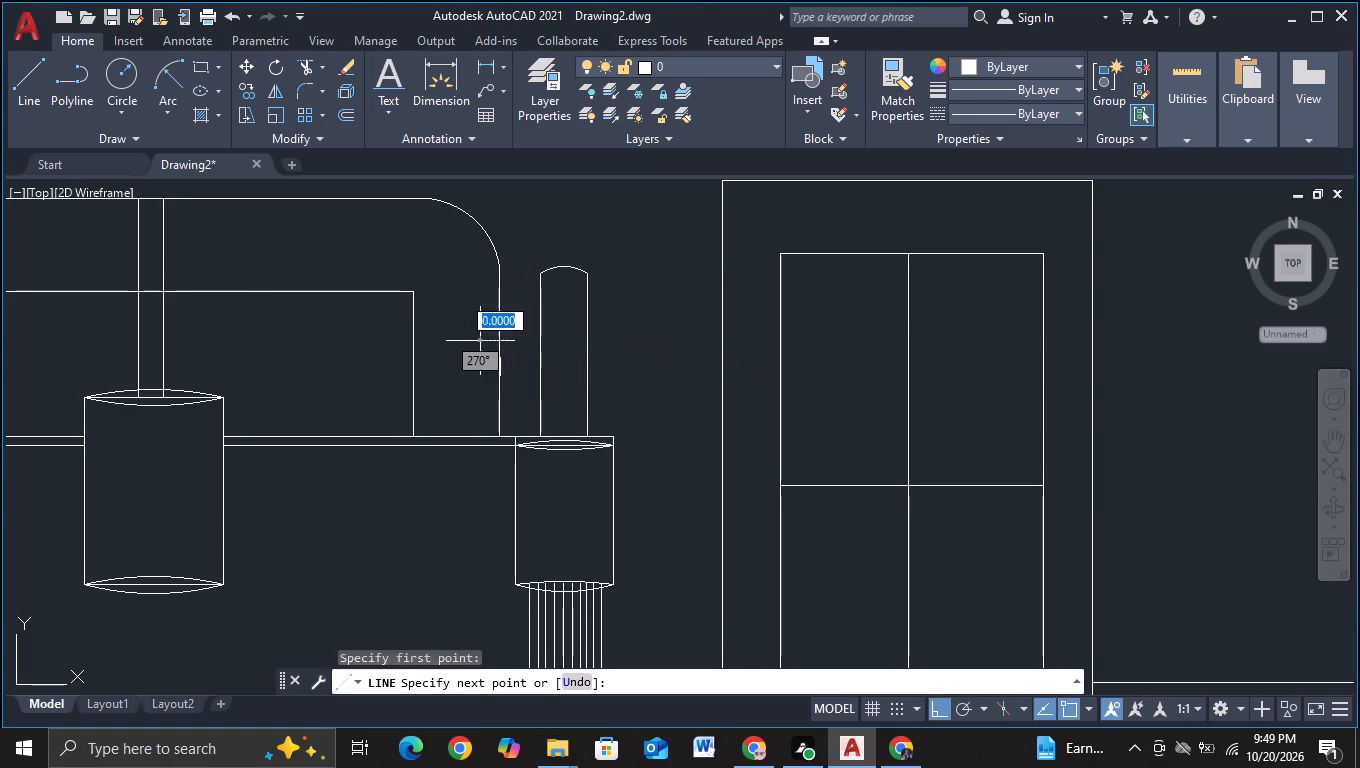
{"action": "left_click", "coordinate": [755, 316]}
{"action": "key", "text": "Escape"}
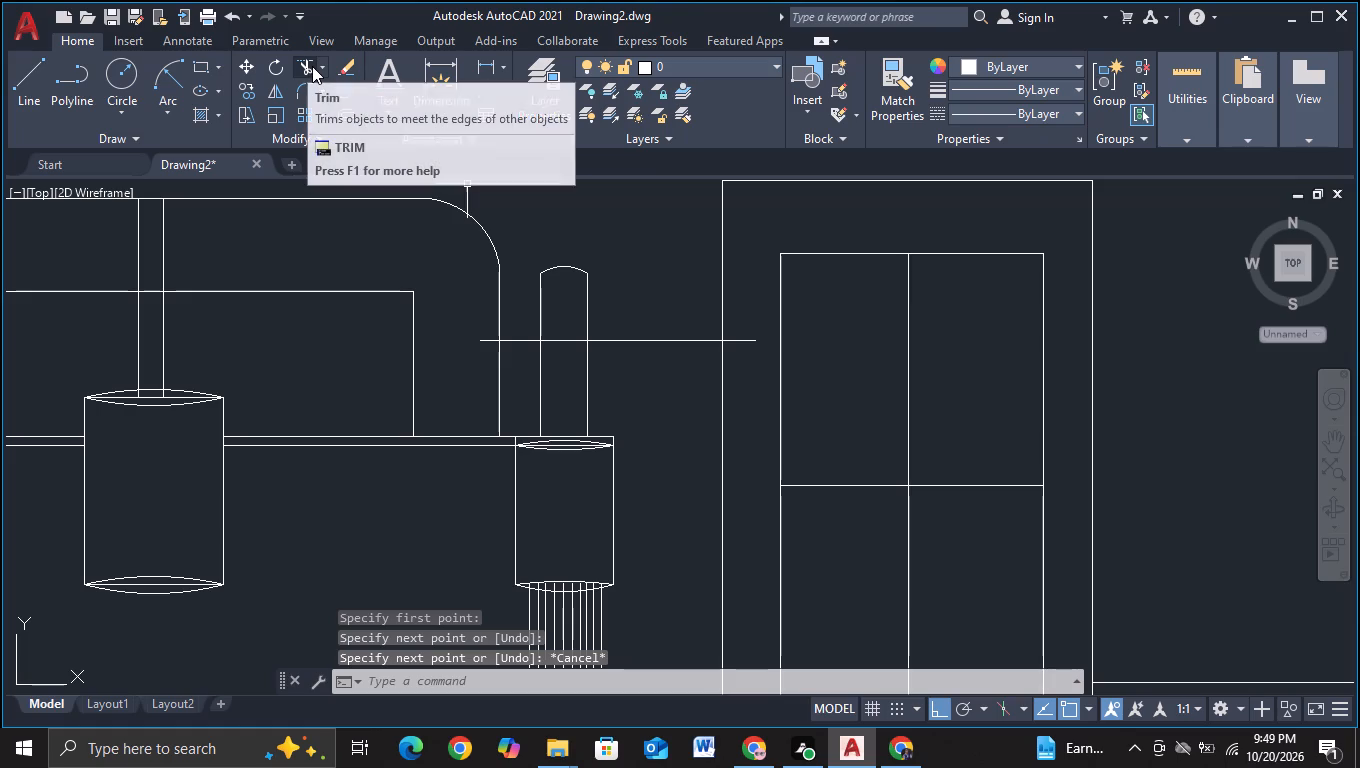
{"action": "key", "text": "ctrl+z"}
Draw a horizontal line about 201 units long through the round-topped stem's upper part, trimmed between frame and tower and inside the stem.
{"action": "left_click", "coordinate": [19, 103]}
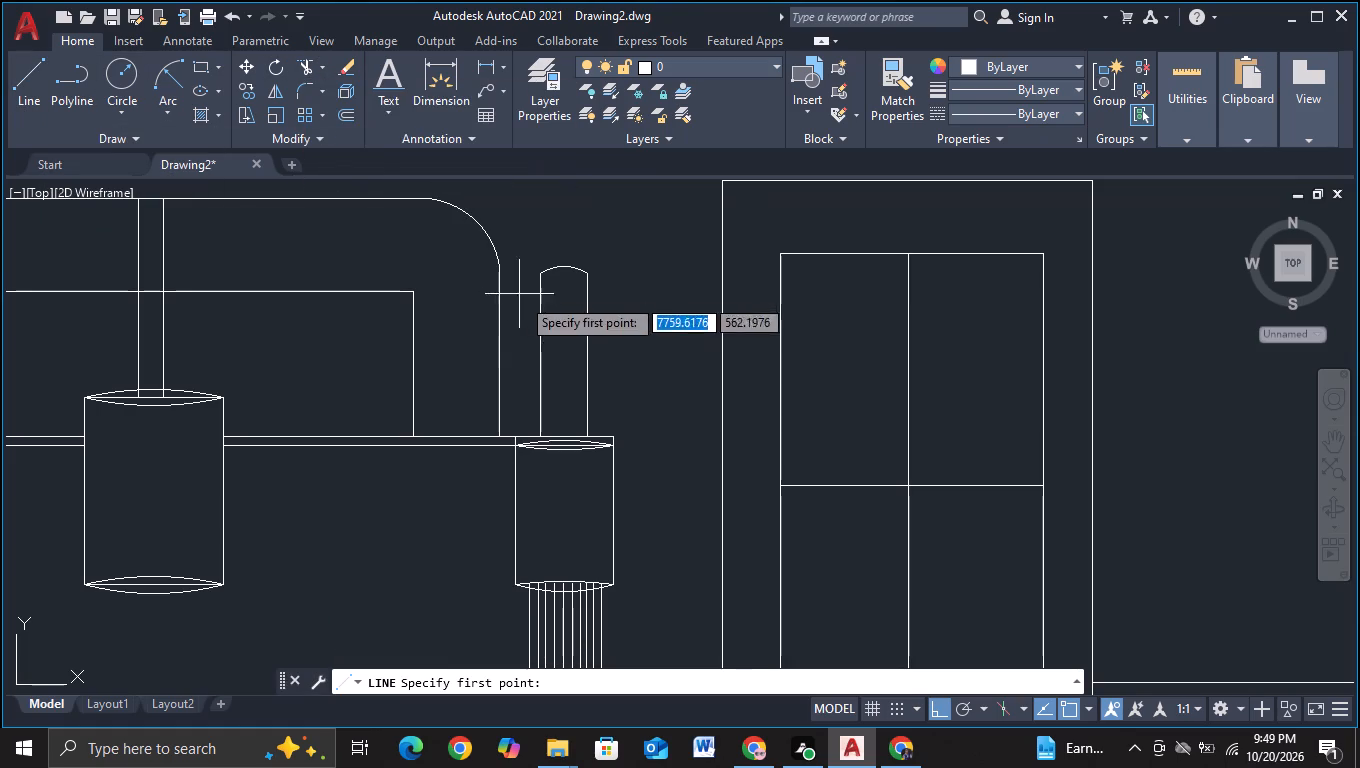
{"action": "left_click", "coordinate": [486, 306]}
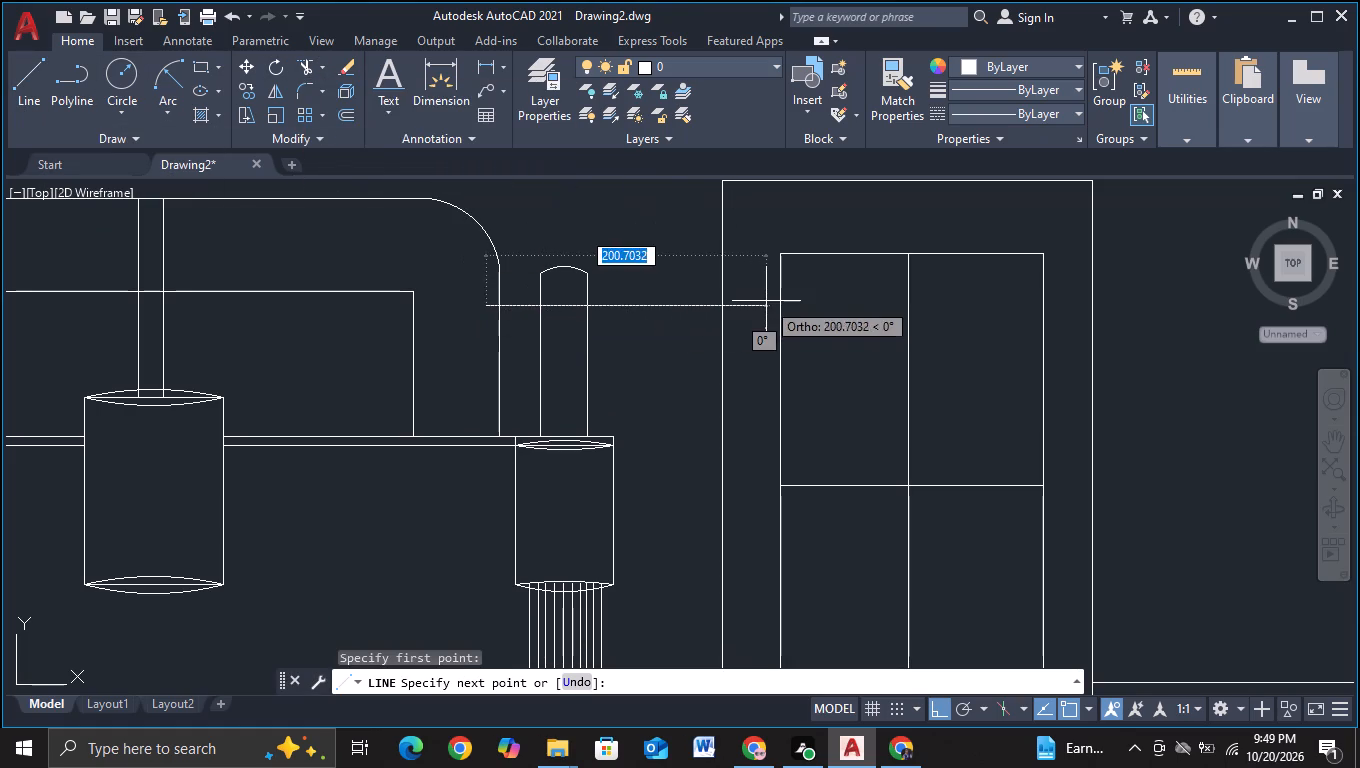
{"action": "left_click", "coordinate": [766, 301]}
{"action": "key", "text": "Escape"}
{"action": "left_click", "coordinate": [302, 63]}
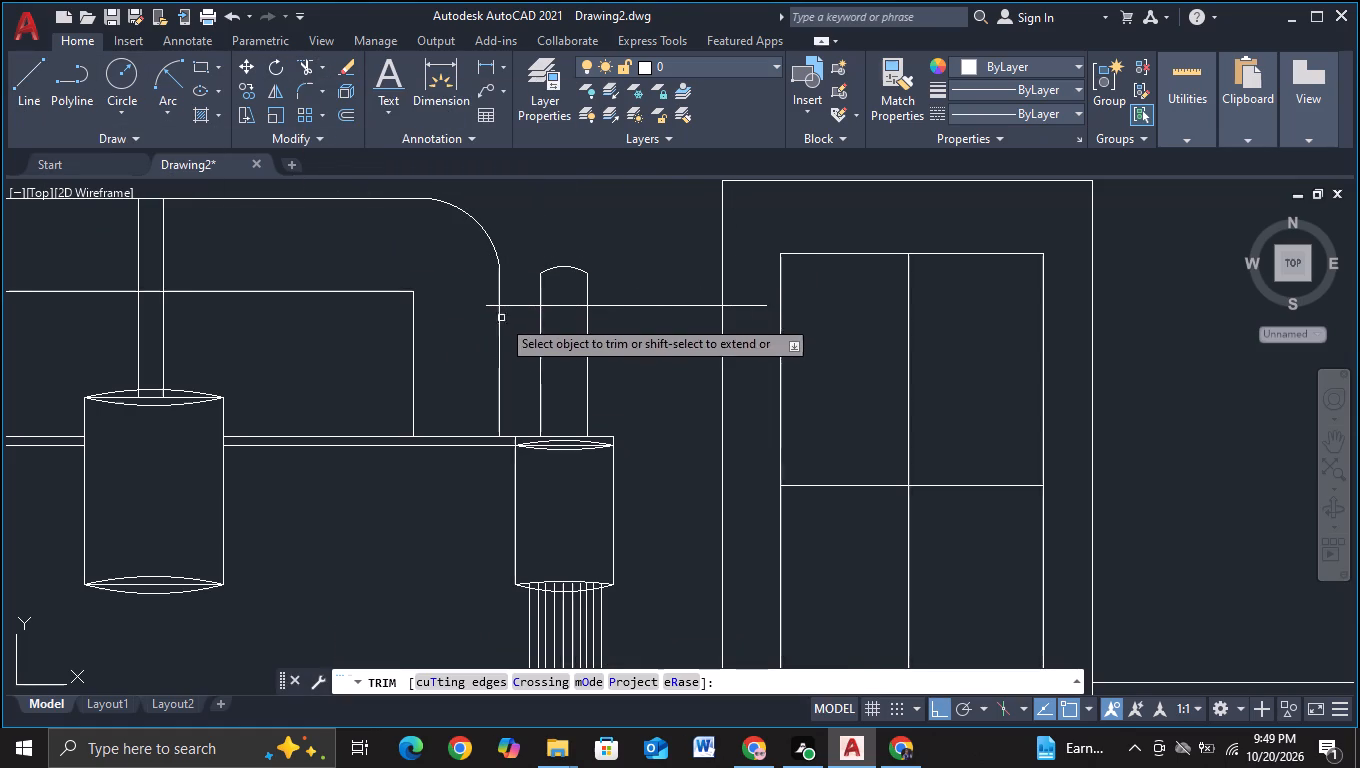
{"action": "left_click", "coordinate": [492, 305]}
{"action": "left_click_drag", "start_coordinate": [558, 295], "coordinate": [560, 319]}
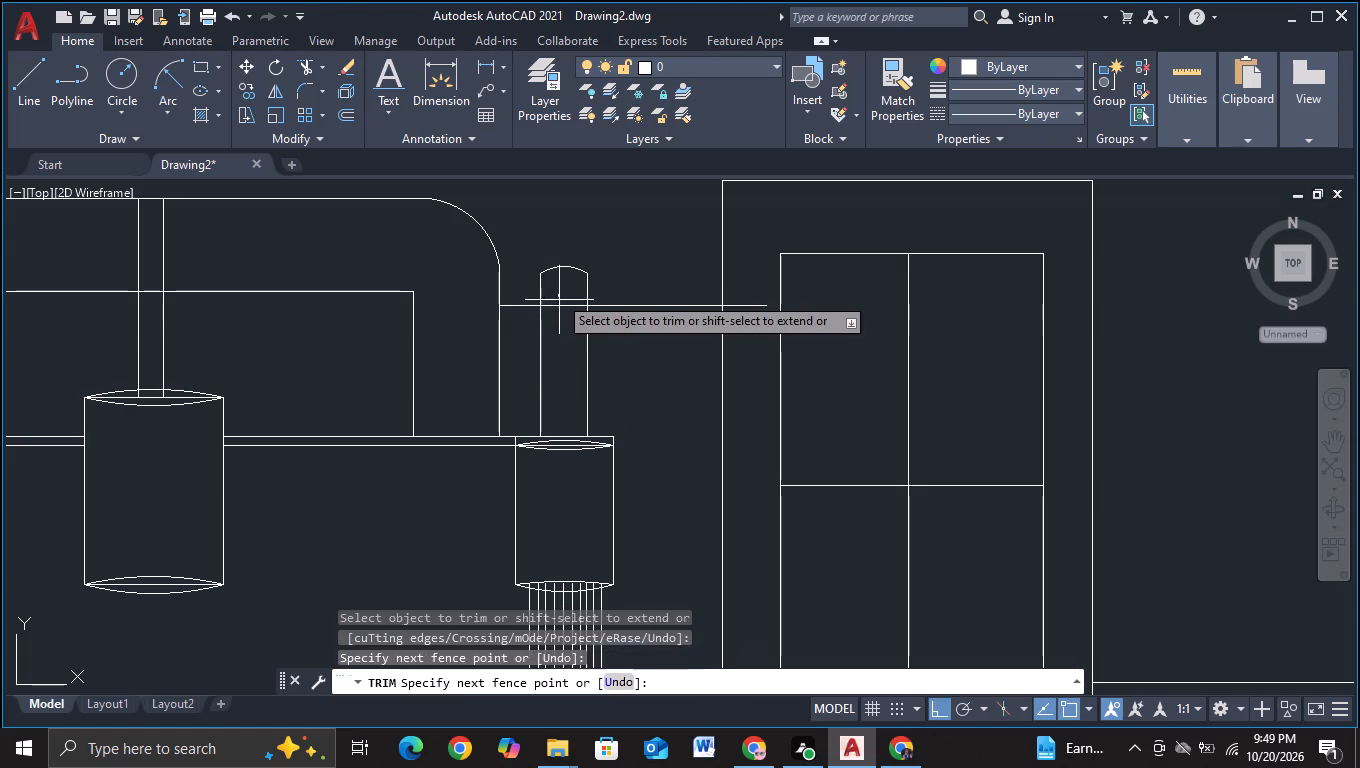
{"action": "left_click_drag", "start_coordinate": [560, 319], "coordinate": [573, 377]}
{"action": "left_click_drag", "start_coordinate": [747, 292], "coordinate": [755, 351]}
{"action": "scroll", "coordinate": [755, 355], "scroll_direction": "down", "scroll_amount": 1}
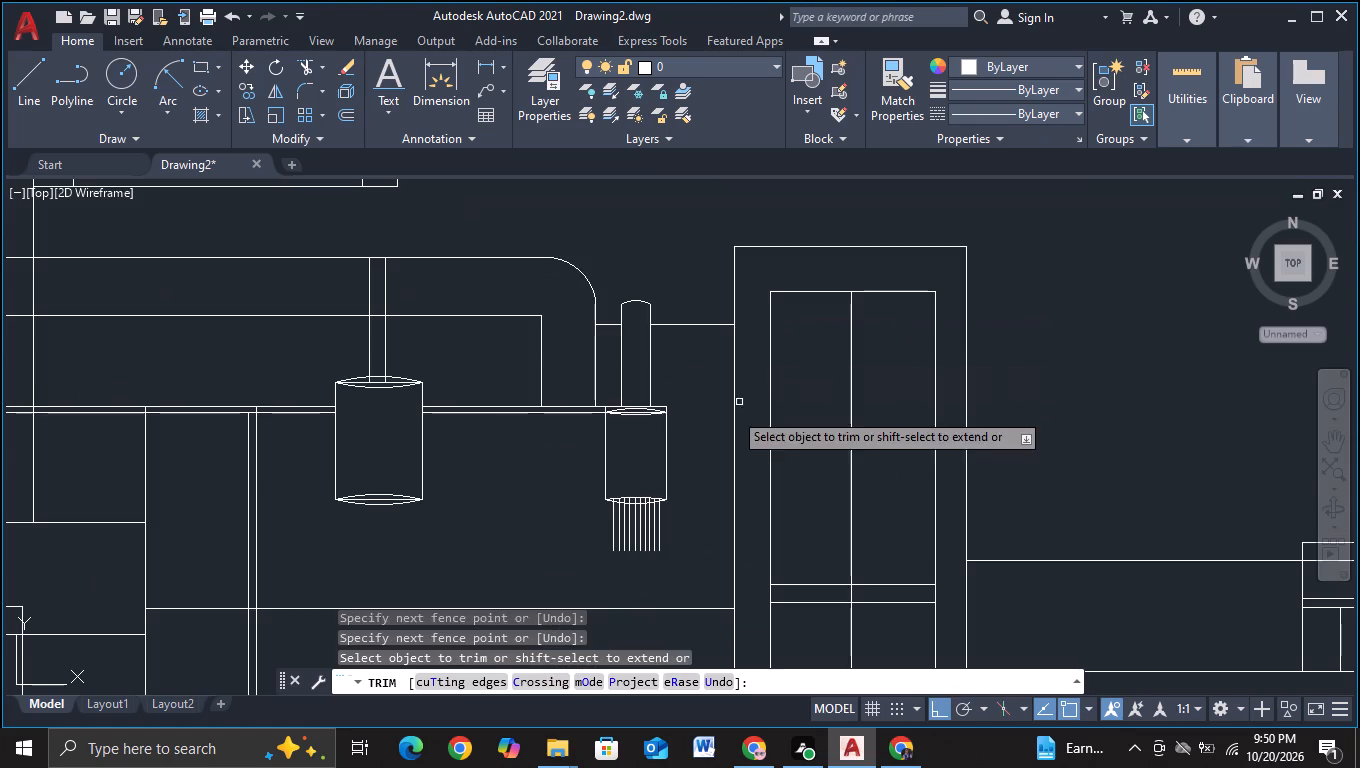
{"action": "scroll", "coordinate": [710, 420], "scroll_direction": "down", "scroll_amount": 2}
{"action": "middle_click_drag", "start_coordinate": [699, 338], "coordinate": [700, 283]}
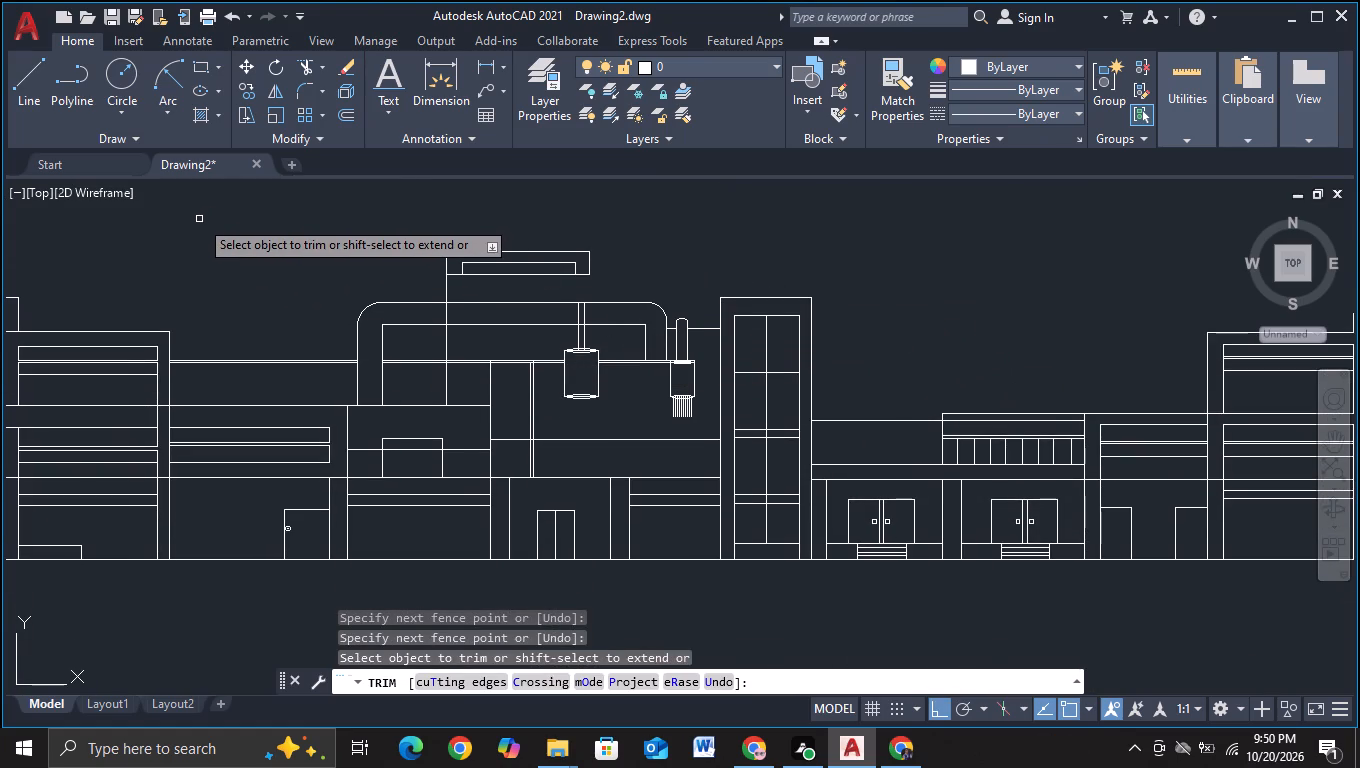
Draw a vertical line about 430 units down from the rooftop panel's inner lower-left corner, past the lower roof line.
{"action": "left_click", "coordinate": [21, 105]}
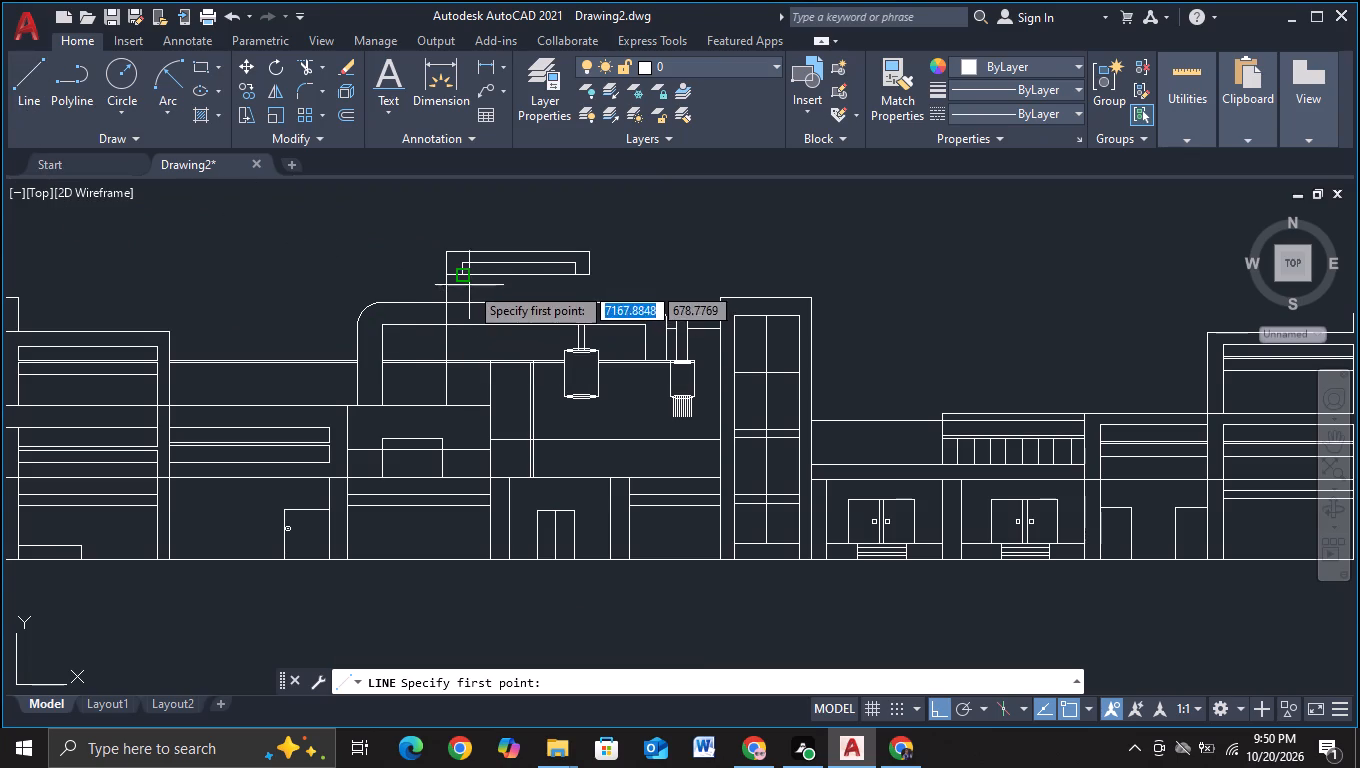
{"action": "left_click", "coordinate": [462, 277]}
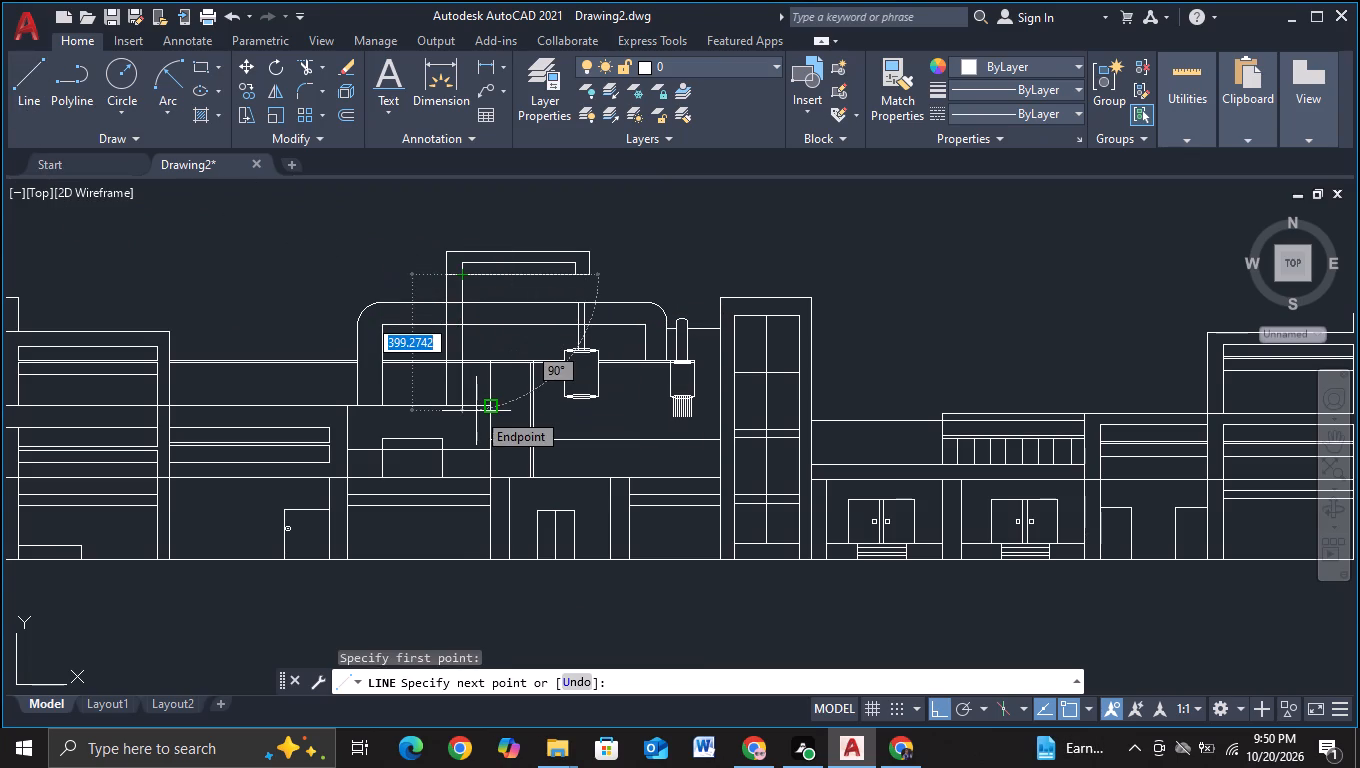
{"action": "scroll", "coordinate": [476, 411], "scroll_direction": "up", "scroll_amount": 1}
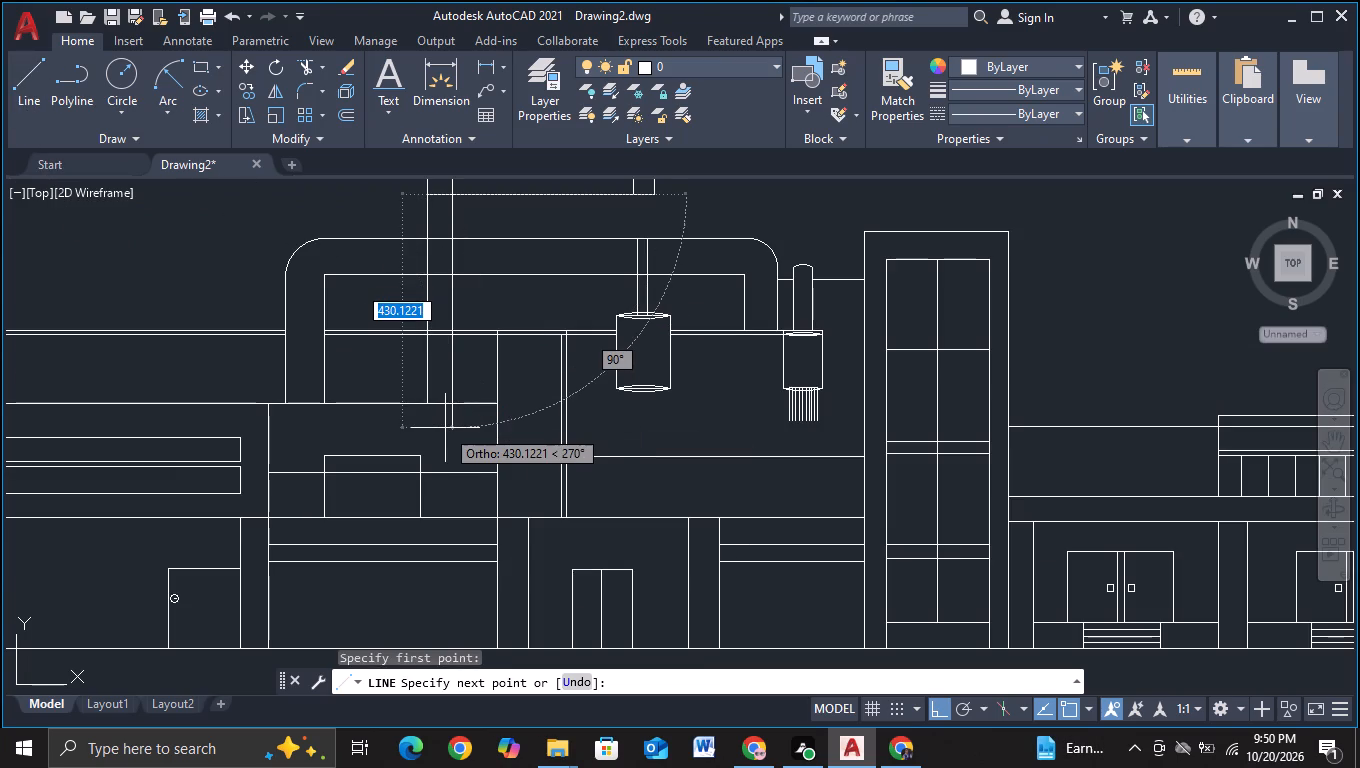
{"action": "left_click", "coordinate": [445, 428]}
{"action": "key", "text": "Escape"}
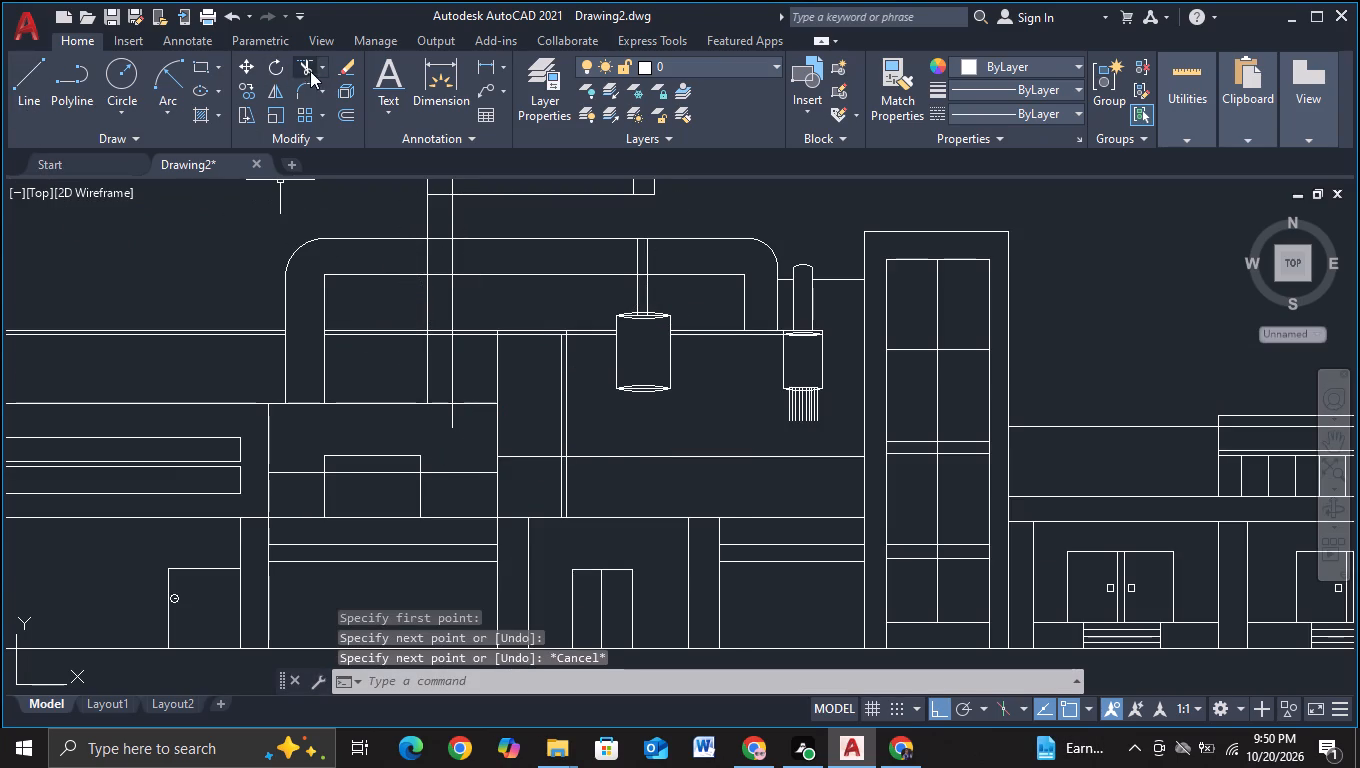
Trim the left support's two lines inside the roof frame band, the panel's bottom edge between them, and the excess below the lower roof line.
{"action": "left_click", "coordinate": [304, 65]}
{"action": "left_click_drag", "start_coordinate": [398, 260], "coordinate": [413, 260]}
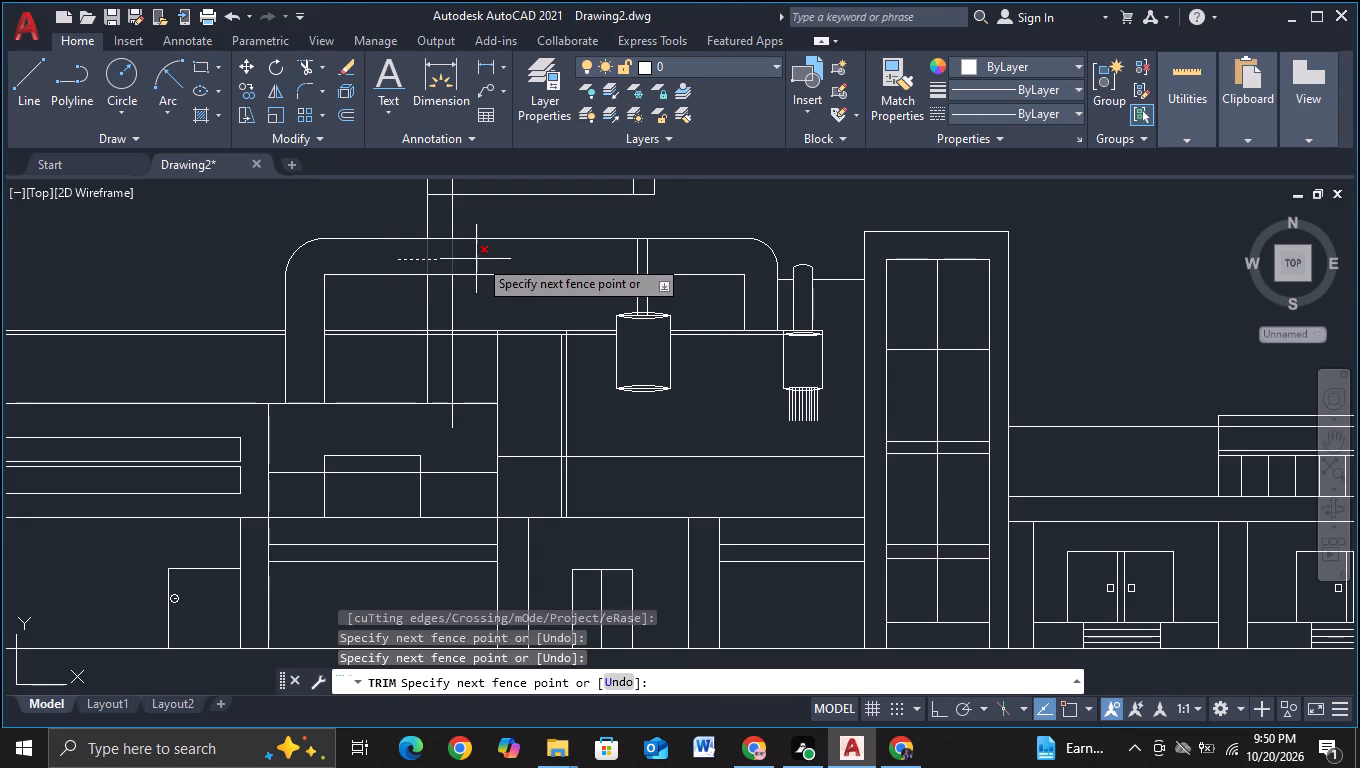
{"action": "left_click", "coordinate": [481, 258]}
{"action": "scroll", "coordinate": [481, 258], "scroll_direction": "down", "scroll_amount": 1}
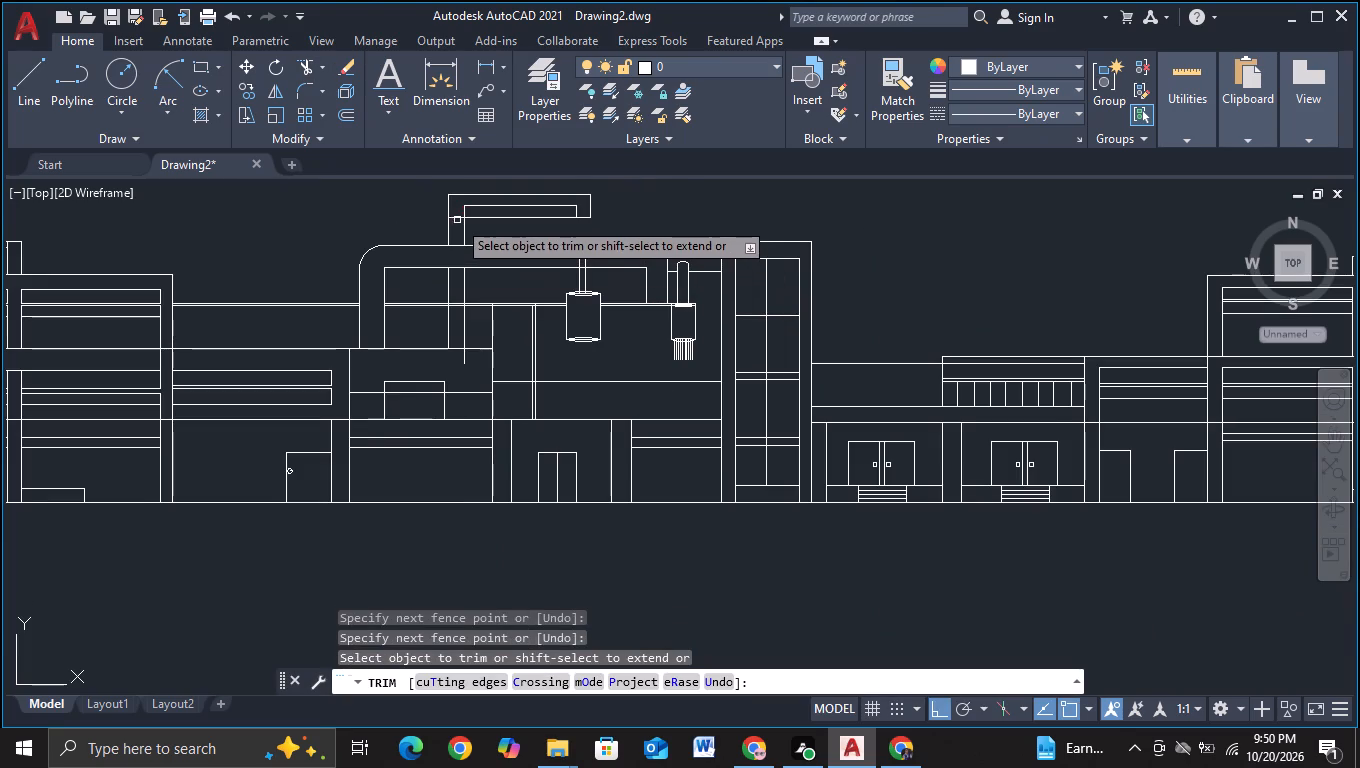
{"action": "left_click", "coordinate": [457, 220]}
{"action": "left_click", "coordinate": [463, 359]}
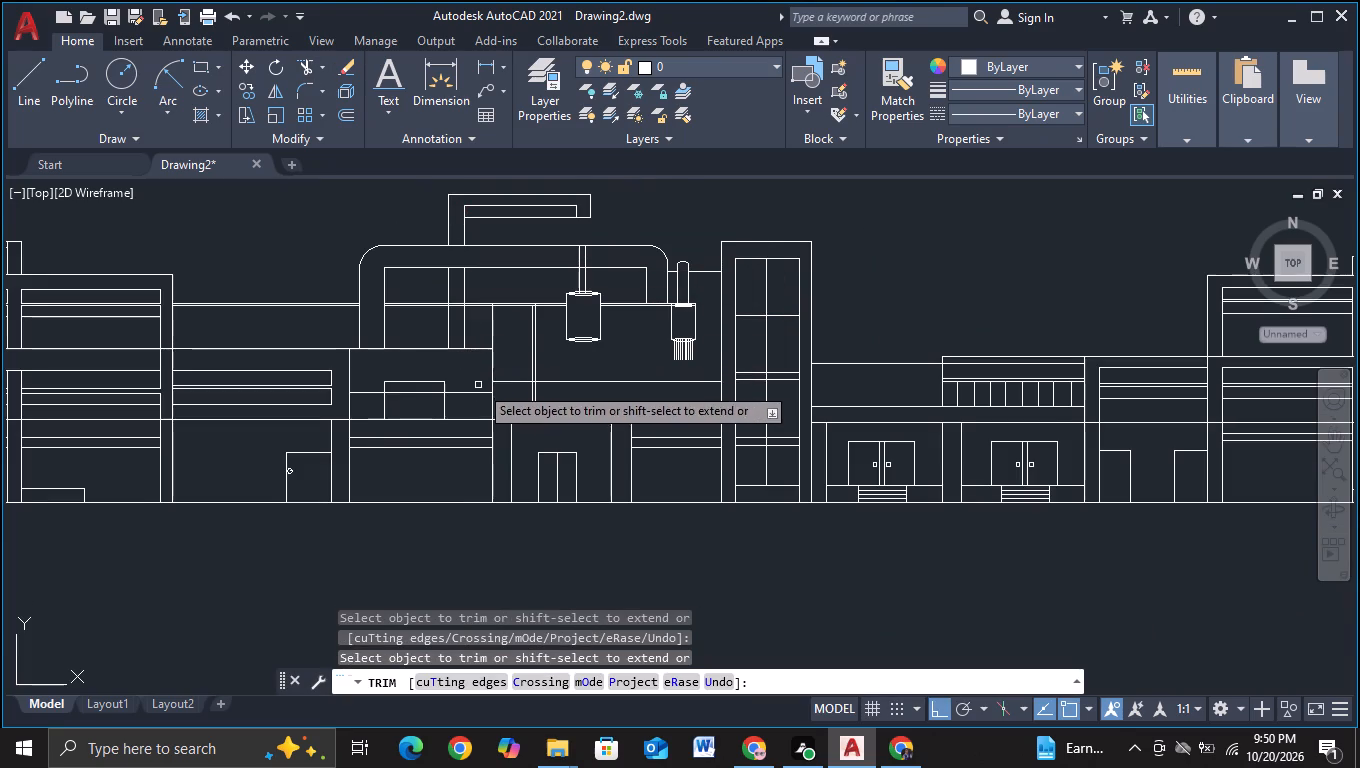
{"action": "middle_click_drag", "start_coordinate": [593, 370], "coordinate": [501, 367]}
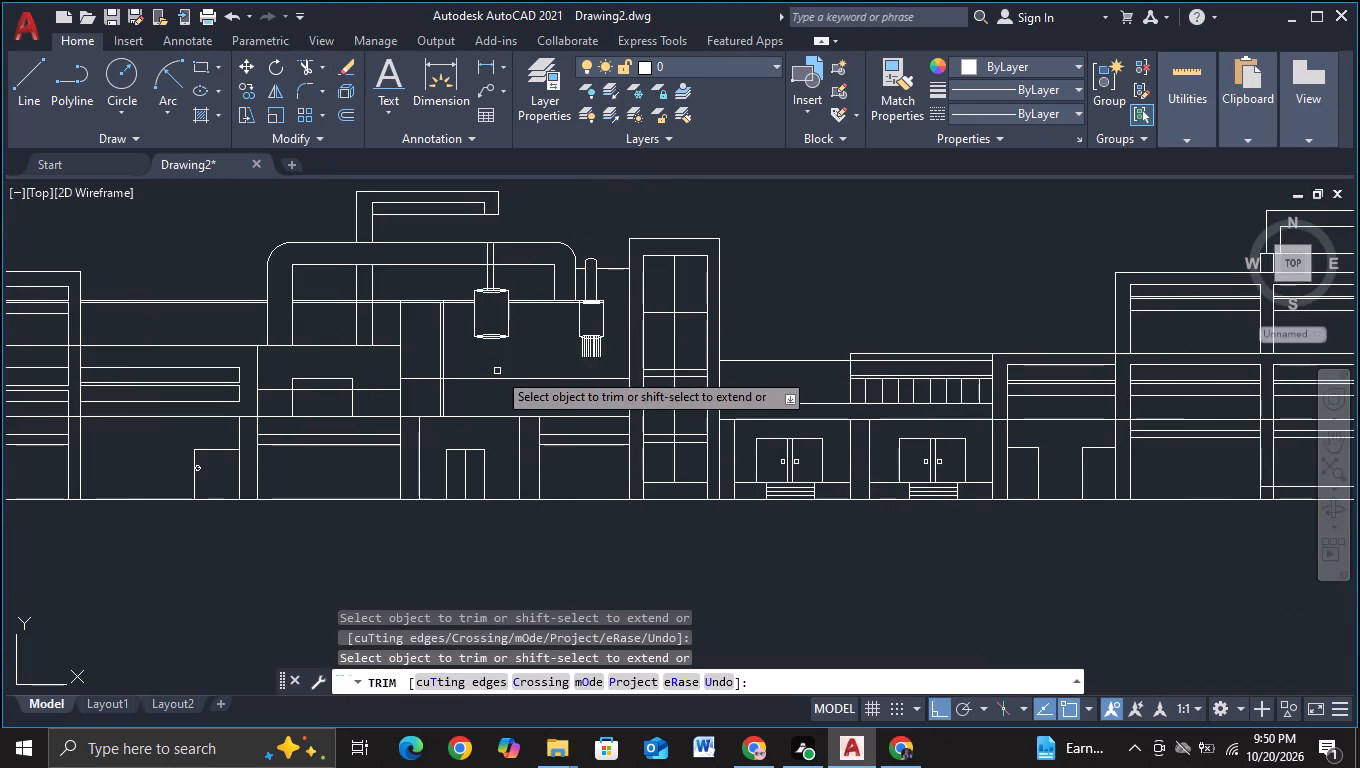
Draw a vertical line down from the rooftop panel's inner lower-right corner and trim it at the roof frame's top edge.
{"action": "left_click", "coordinate": [30, 105]}
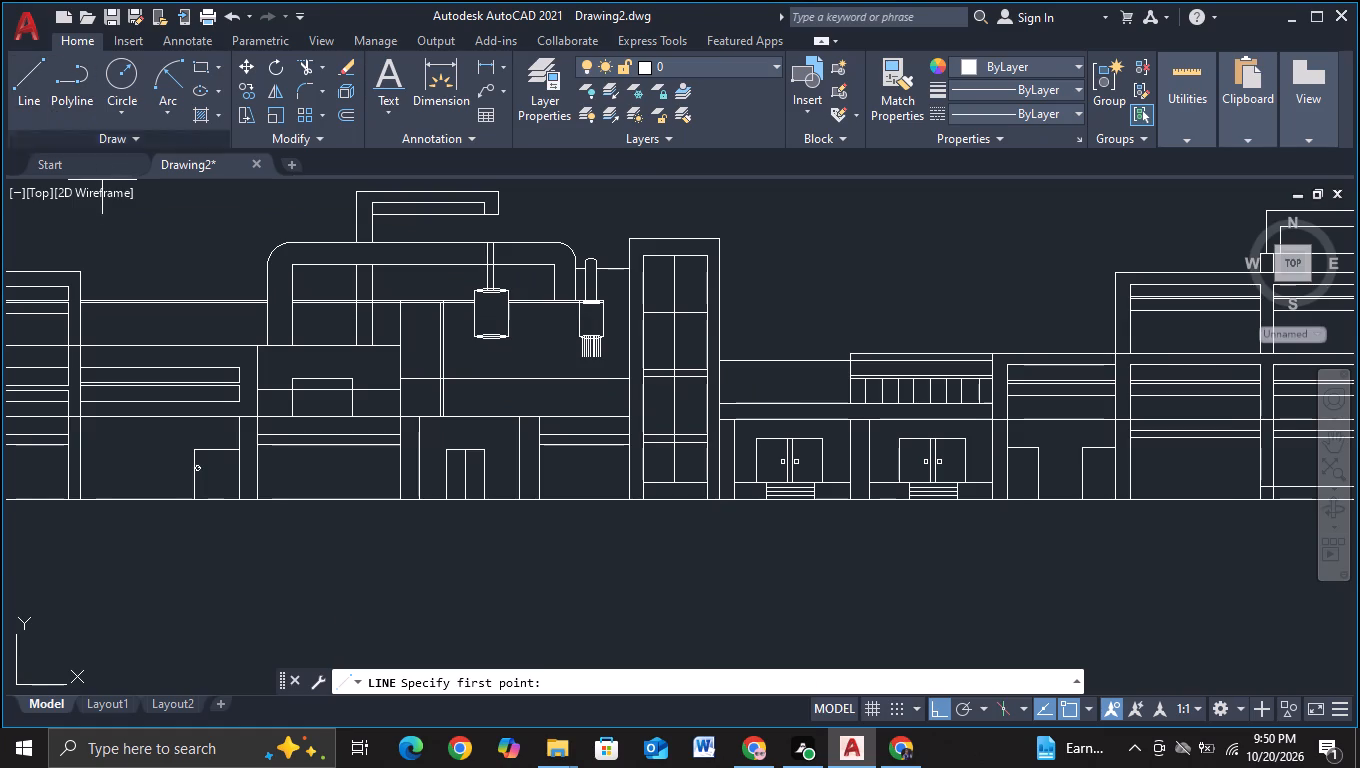
{"action": "left_click", "coordinate": [487, 217]}
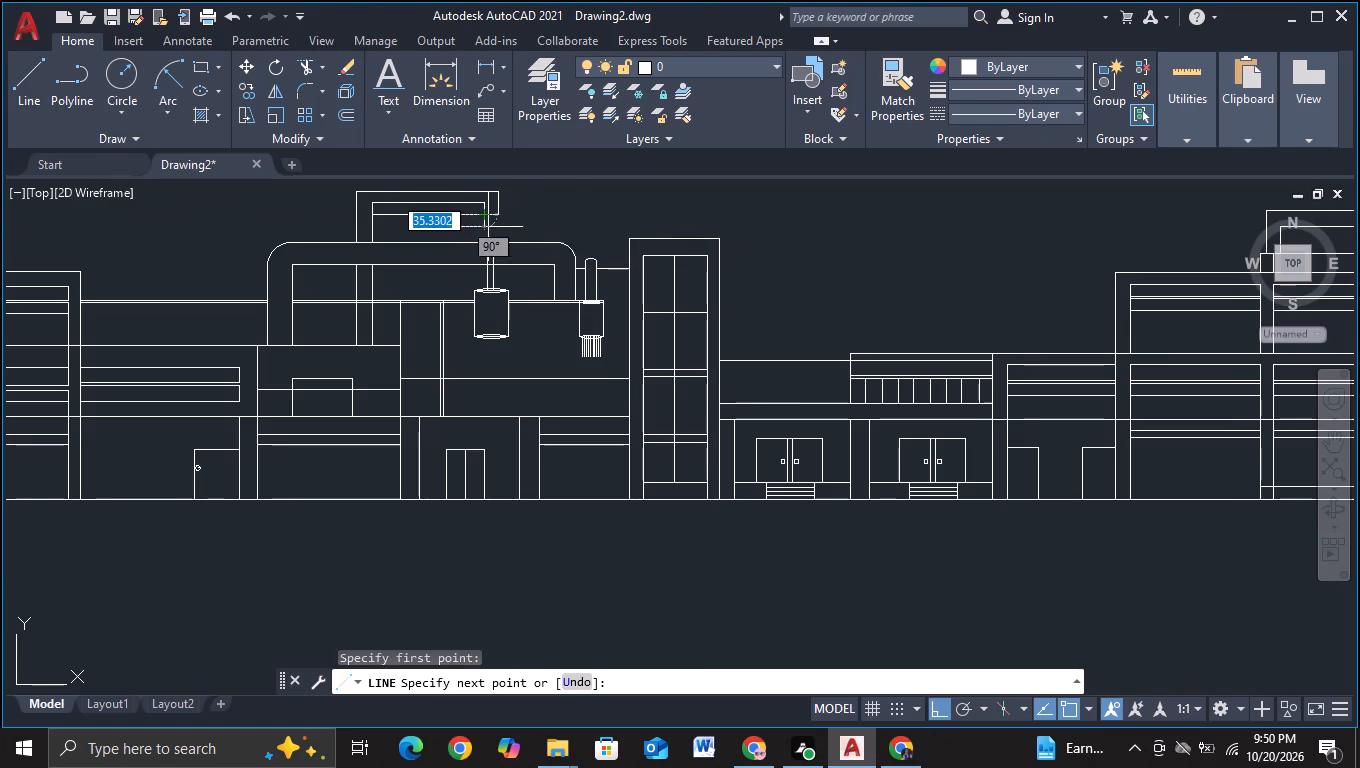
{"action": "scroll", "coordinate": [488, 234], "scroll_direction": "up", "scroll_amount": 2}
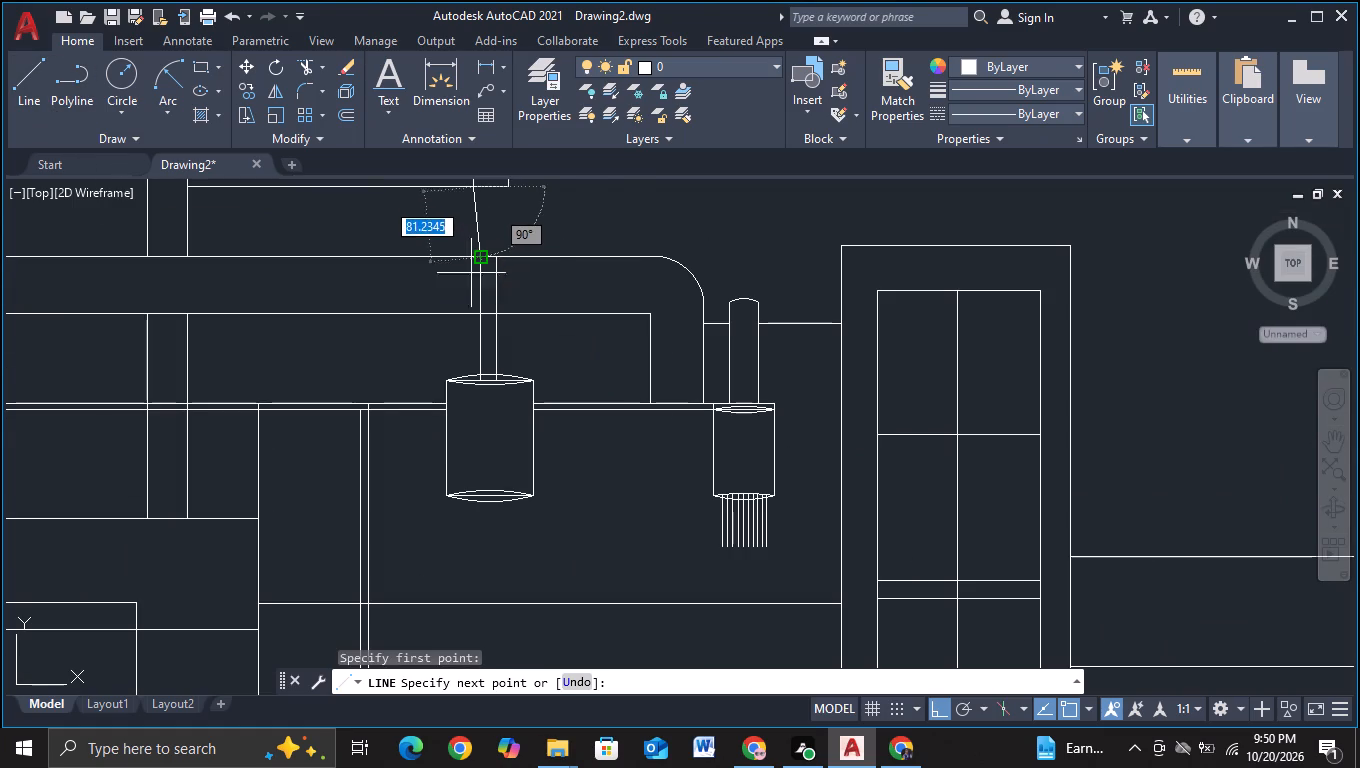
{"action": "left_click", "coordinate": [467, 286]}
{"action": "key", "text": "Escape"}
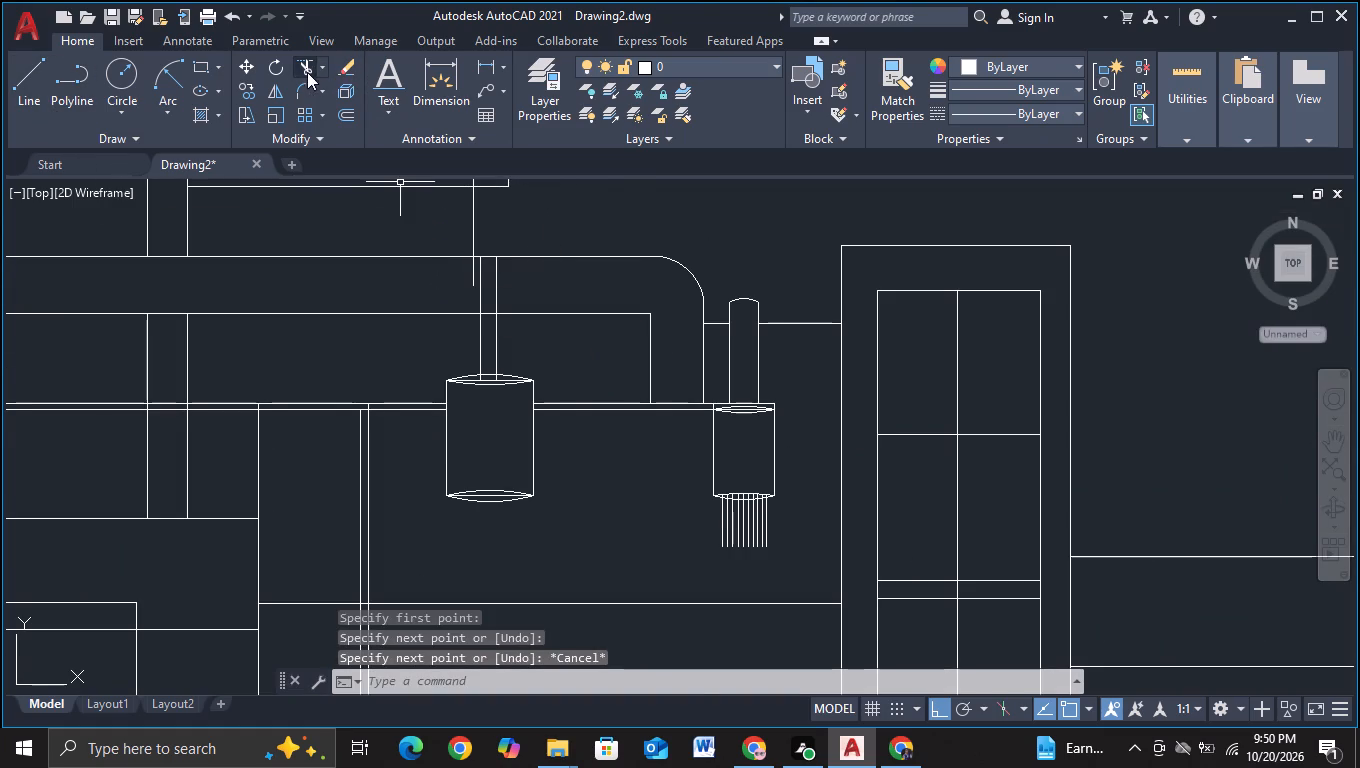
{"action": "left_click", "coordinate": [307, 72]}
{"action": "left_click", "coordinate": [473, 275]}
{"action": "middle_click_drag", "start_coordinate": [557, 205], "coordinate": [559, 285]}
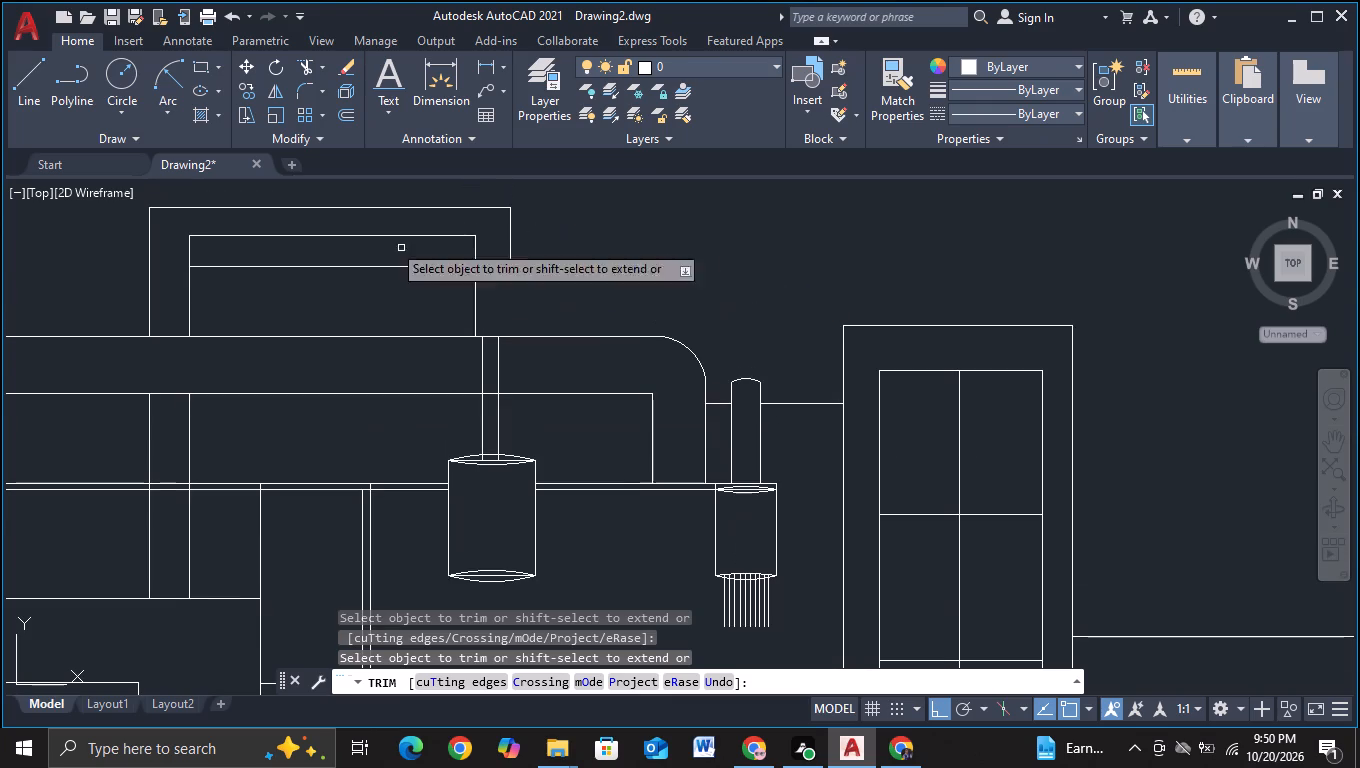
Draw a vertical line about 114 units down from the panel's outer lower-right corner and trim it at the roof frame's top edge.
{"action": "left_click", "coordinate": [29, 112]}
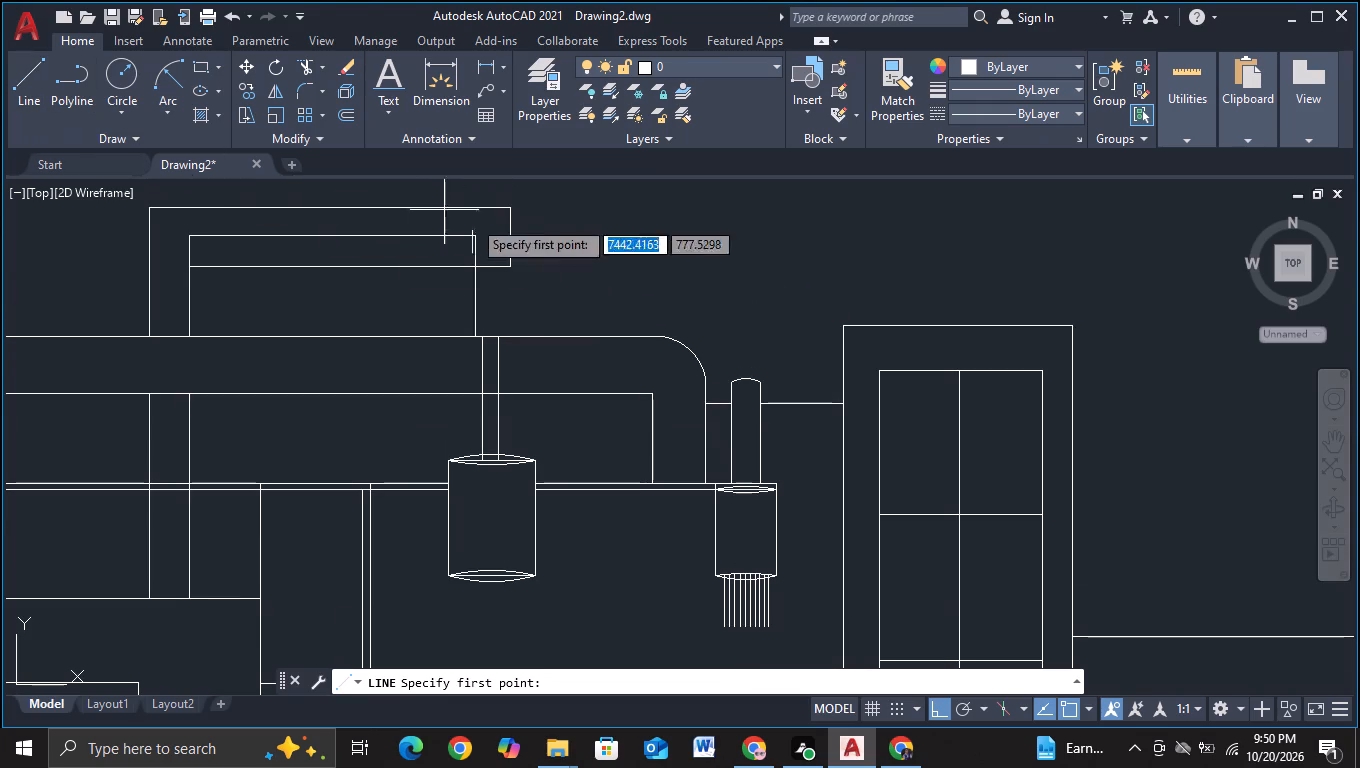
{"action": "left_click", "coordinate": [509, 266]}
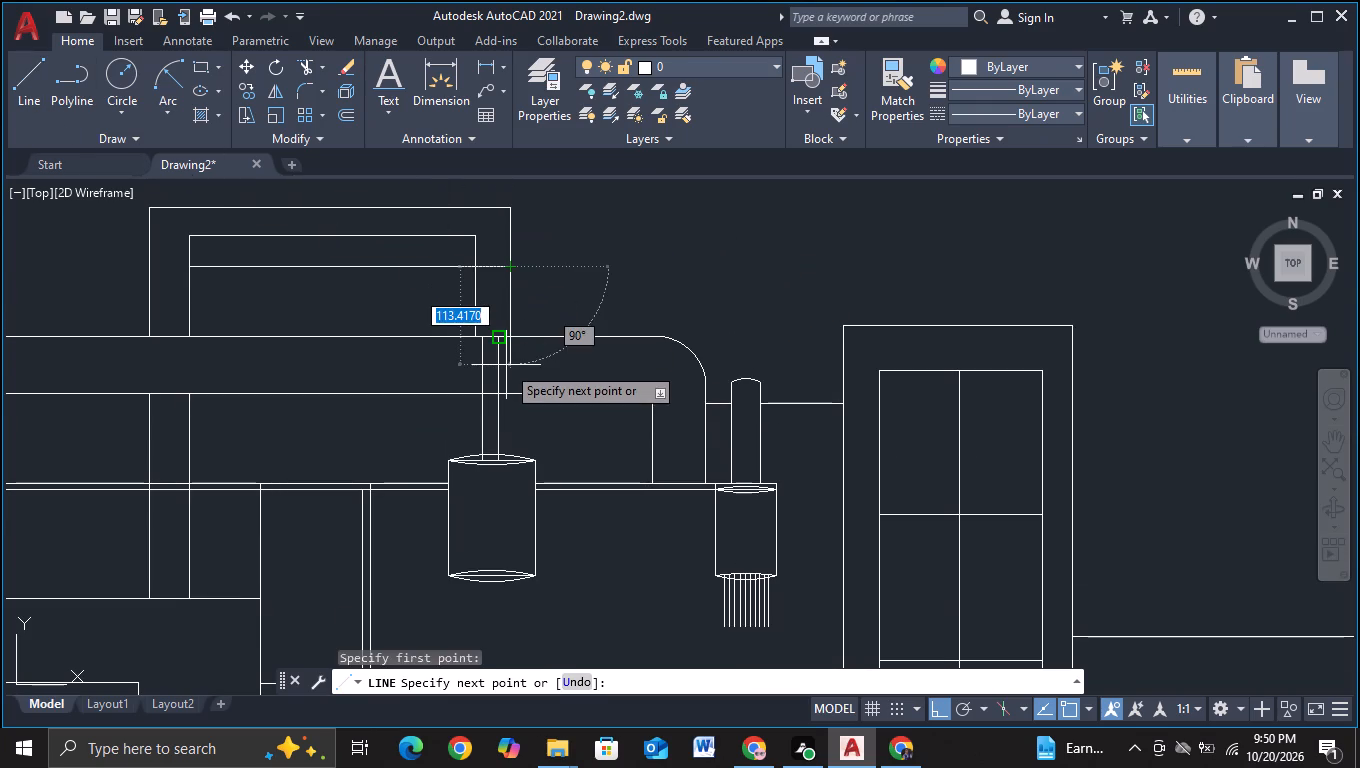
{"action": "scroll", "coordinate": [520, 399], "scroll_direction": "up", "scroll_amount": 2}
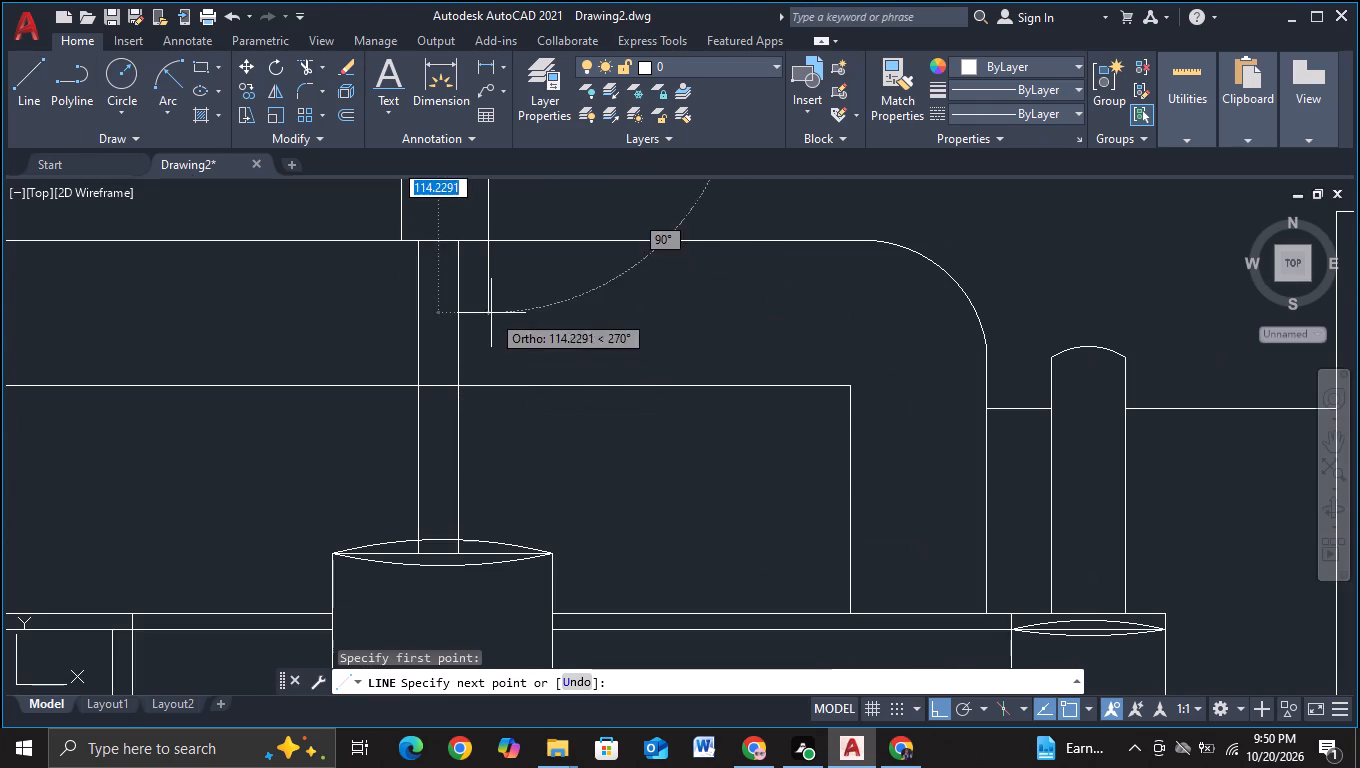
{"action": "left_click", "coordinate": [491, 313]}
{"action": "key", "text": "Escape"}
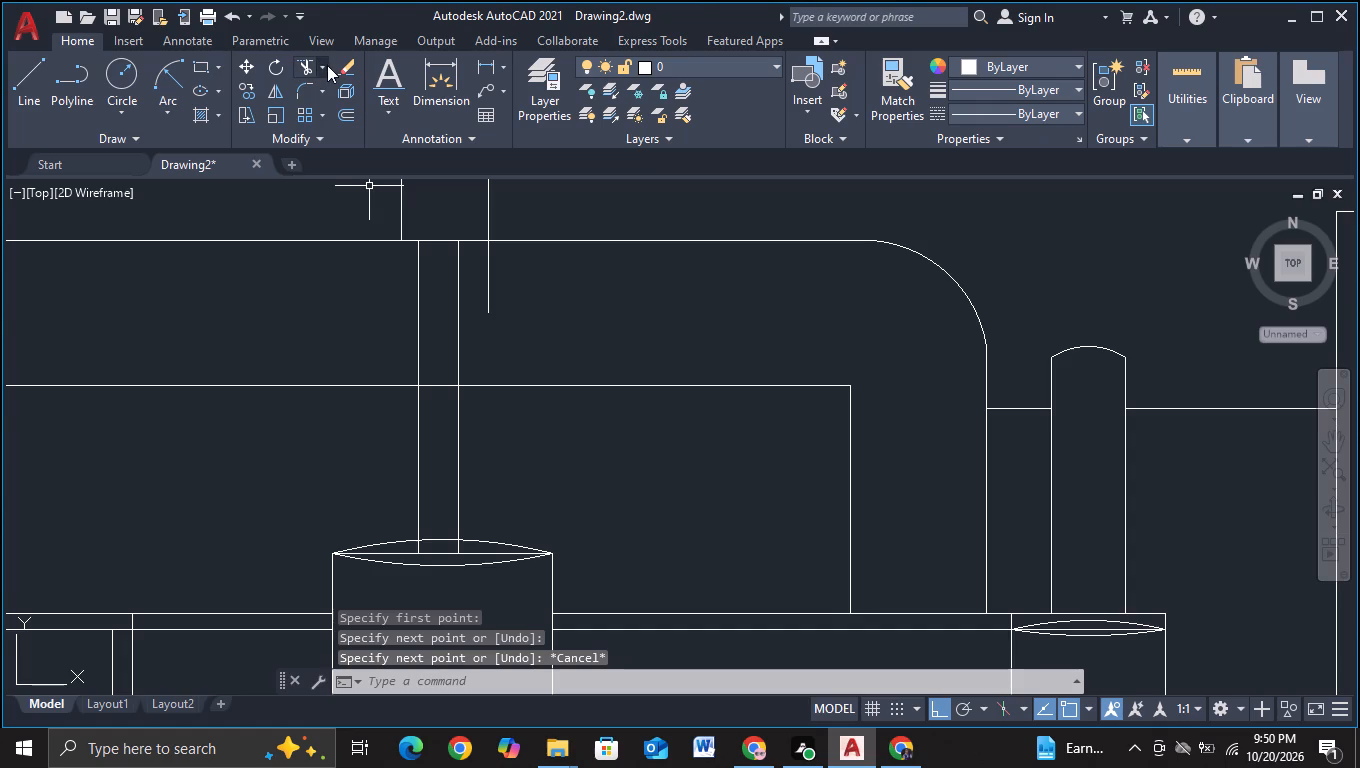
{"action": "left_click", "coordinate": [309, 67]}
{"action": "left_click_drag", "start_coordinate": [485, 273], "coordinate": [543, 273]}
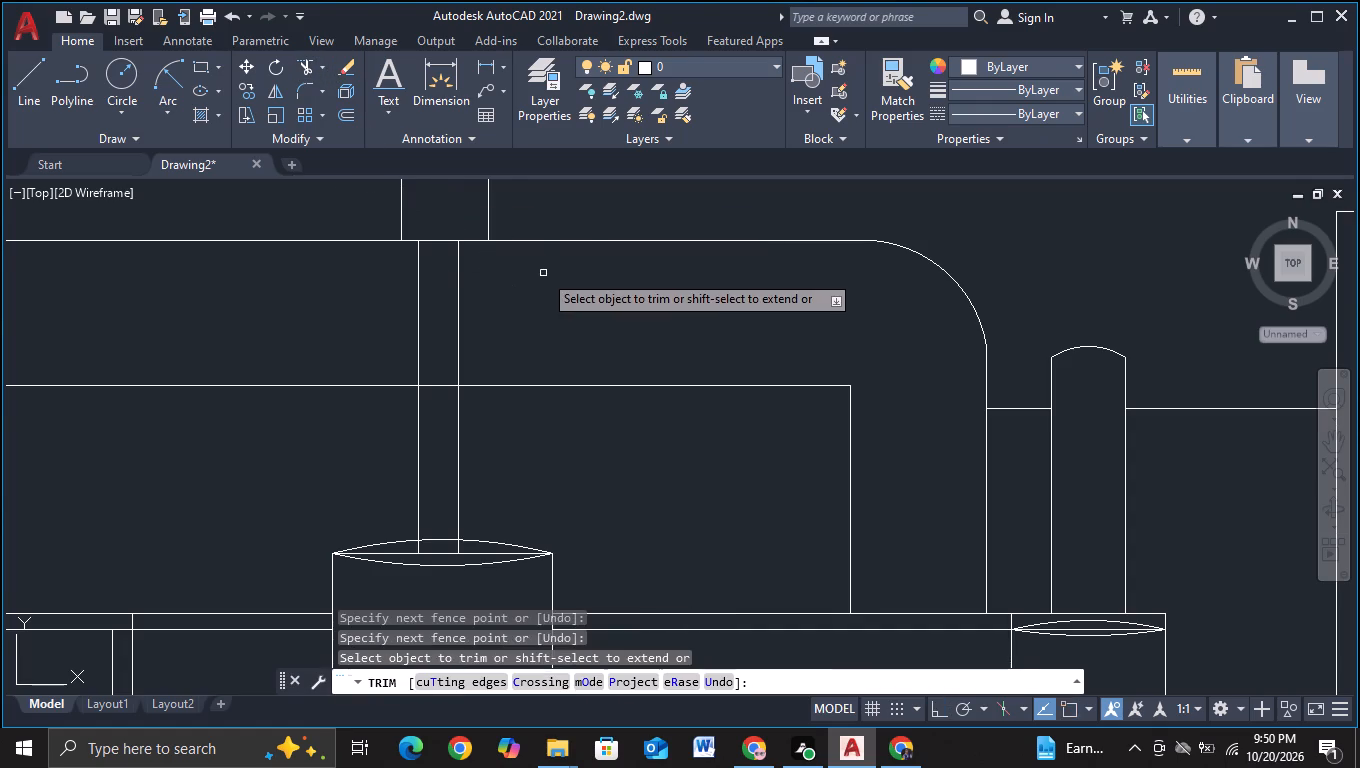
Trim the panel's bottom edge between the inner and outer lines of the right support.
{"action": "scroll", "coordinate": [545, 274], "scroll_direction": "down", "scroll_amount": 2}
{"action": "middle_click_drag", "start_coordinate": [586, 209], "coordinate": [614, 331]}
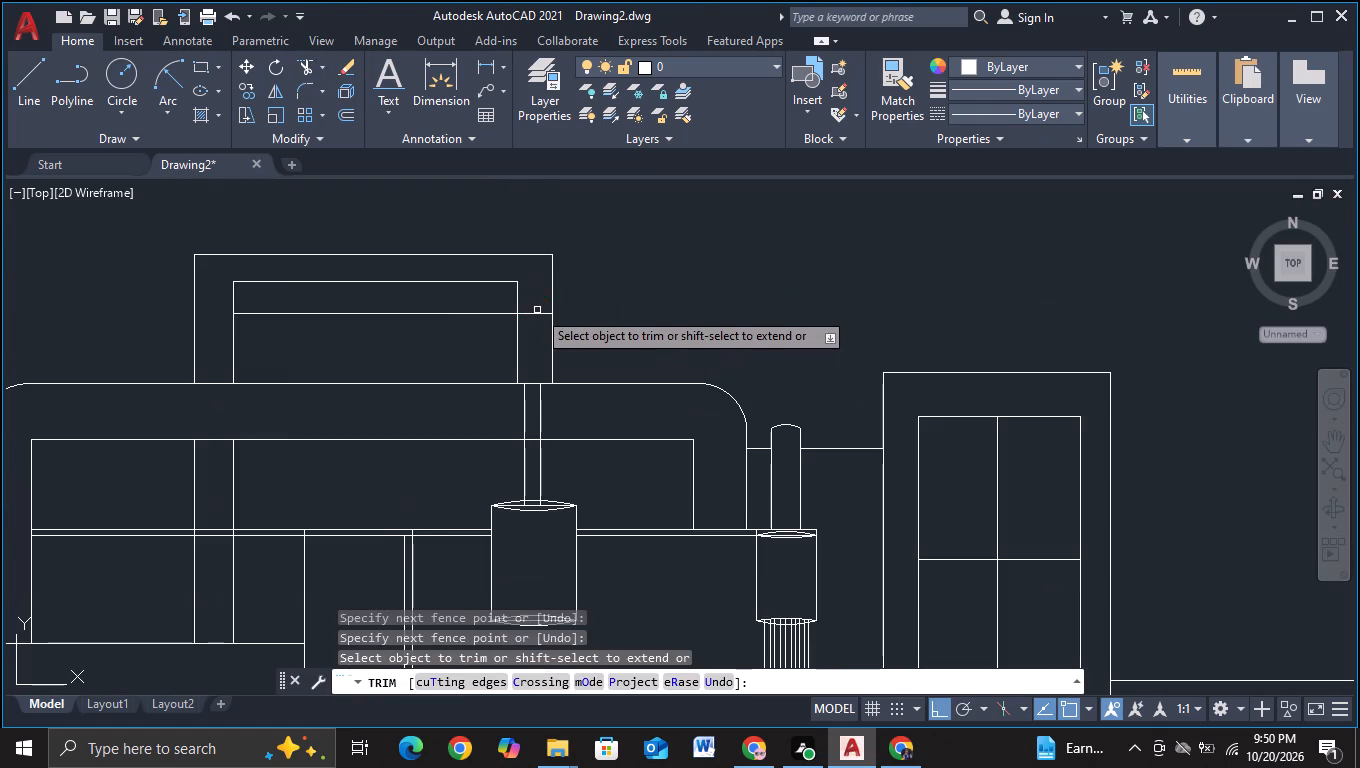
{"action": "left_click", "coordinate": [536, 313]}
{"action": "middle_click_drag", "start_coordinate": [643, 277], "coordinate": [652, 307]}
{"action": "key", "text": "Escape"}
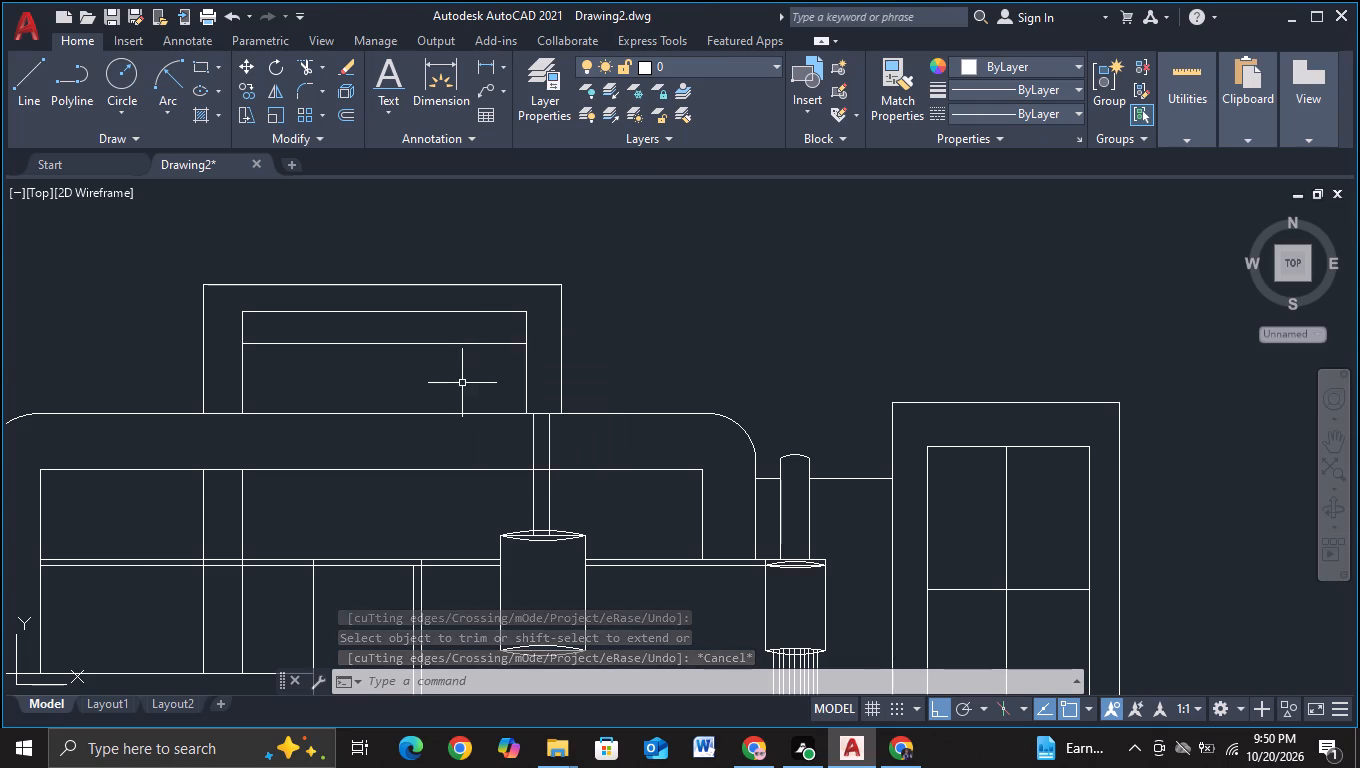
Move the whole rooftop frame straight down with object snap off so it stands lower over the roof frame.
{"action": "scroll", "coordinate": [462, 386], "scroll_direction": "down", "scroll_amount": 1}
{"action": "middle_click_drag", "start_coordinate": [464, 390], "coordinate": [473, 343]}
{"action": "left_click", "coordinate": [275, 251]}
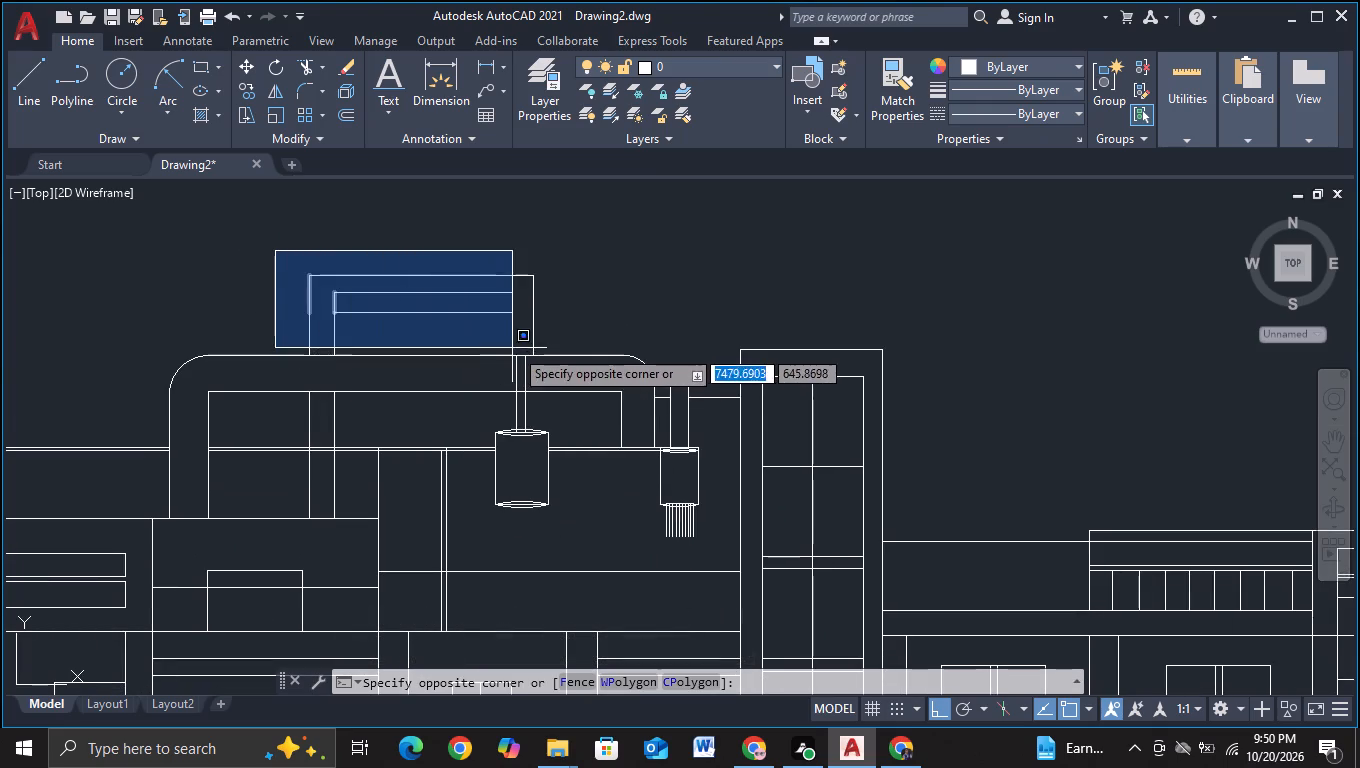
{"action": "left_click", "coordinate": [566, 357]}
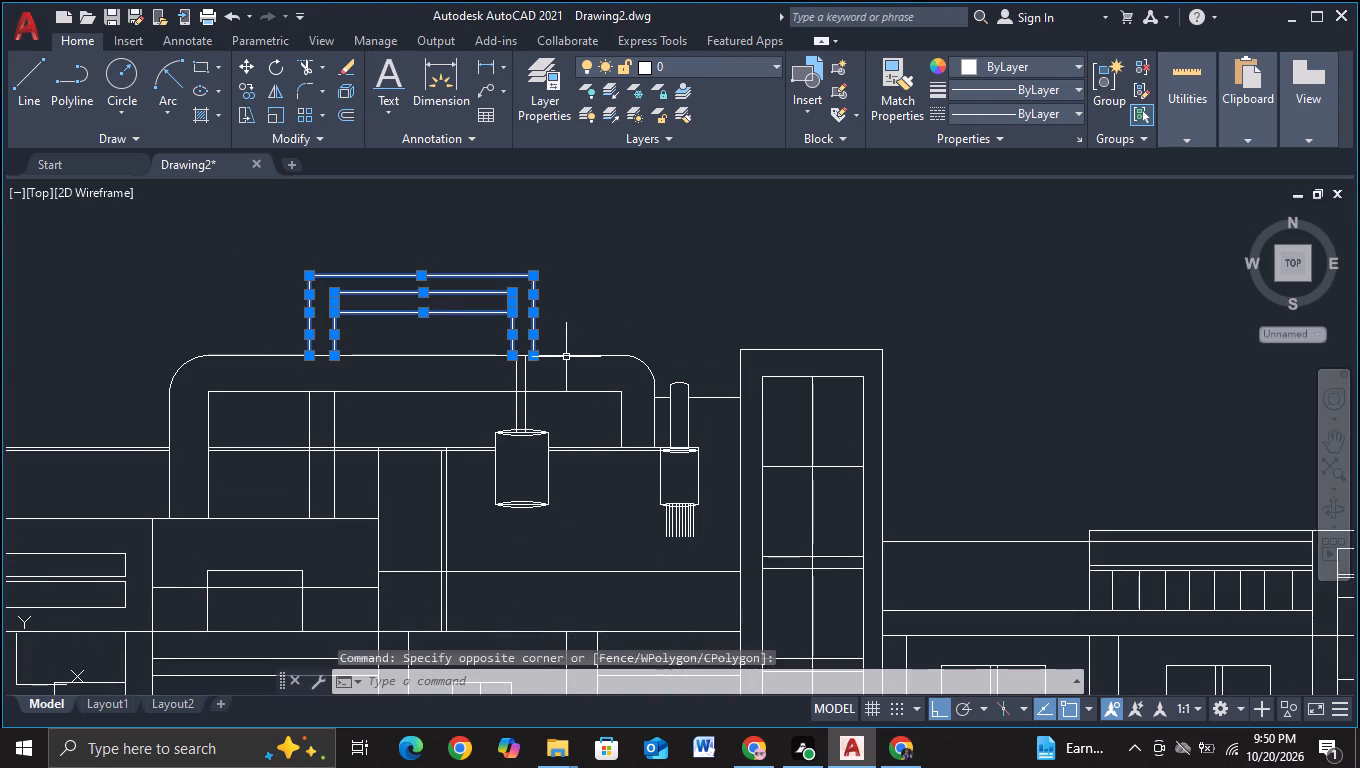
{"action": "key", "text": "m"}
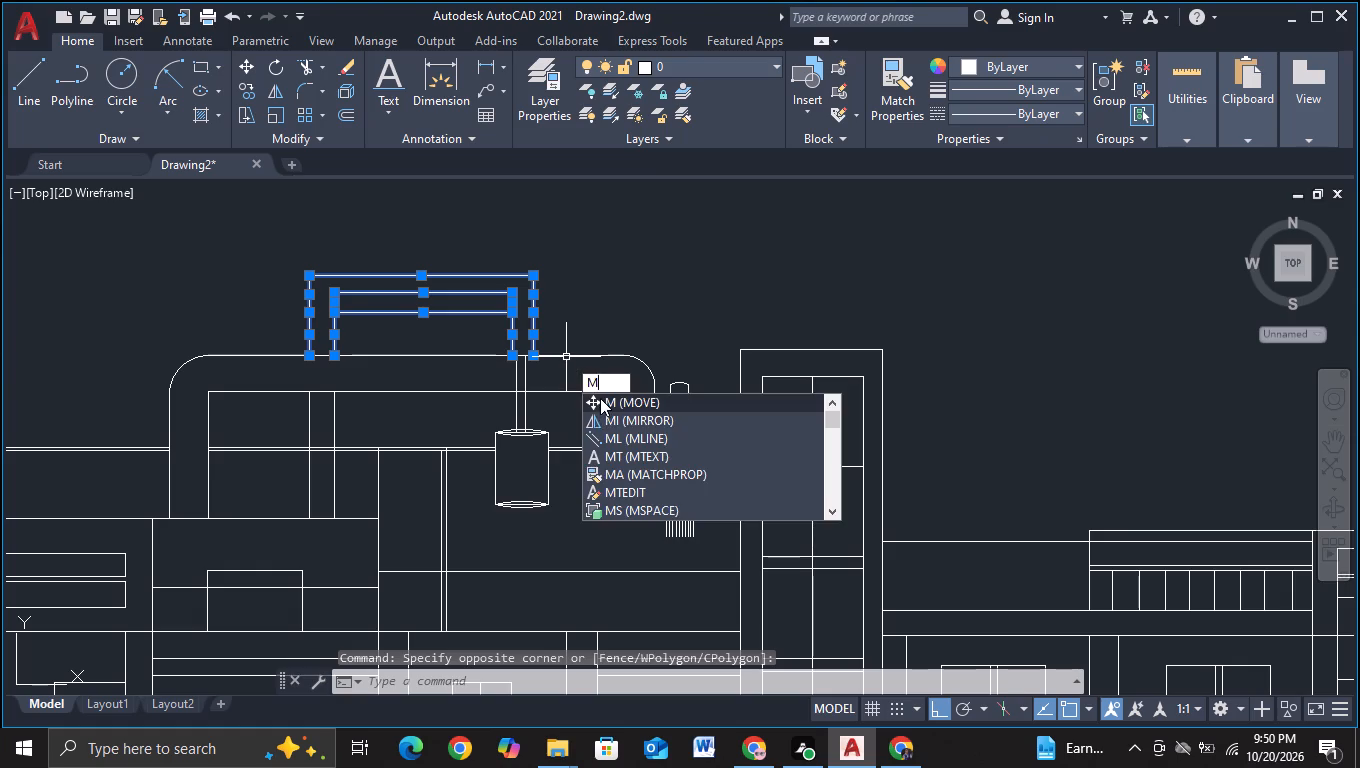
{"action": "left_click", "coordinate": [600, 398]}
{"action": "left_click", "coordinate": [468, 343]}
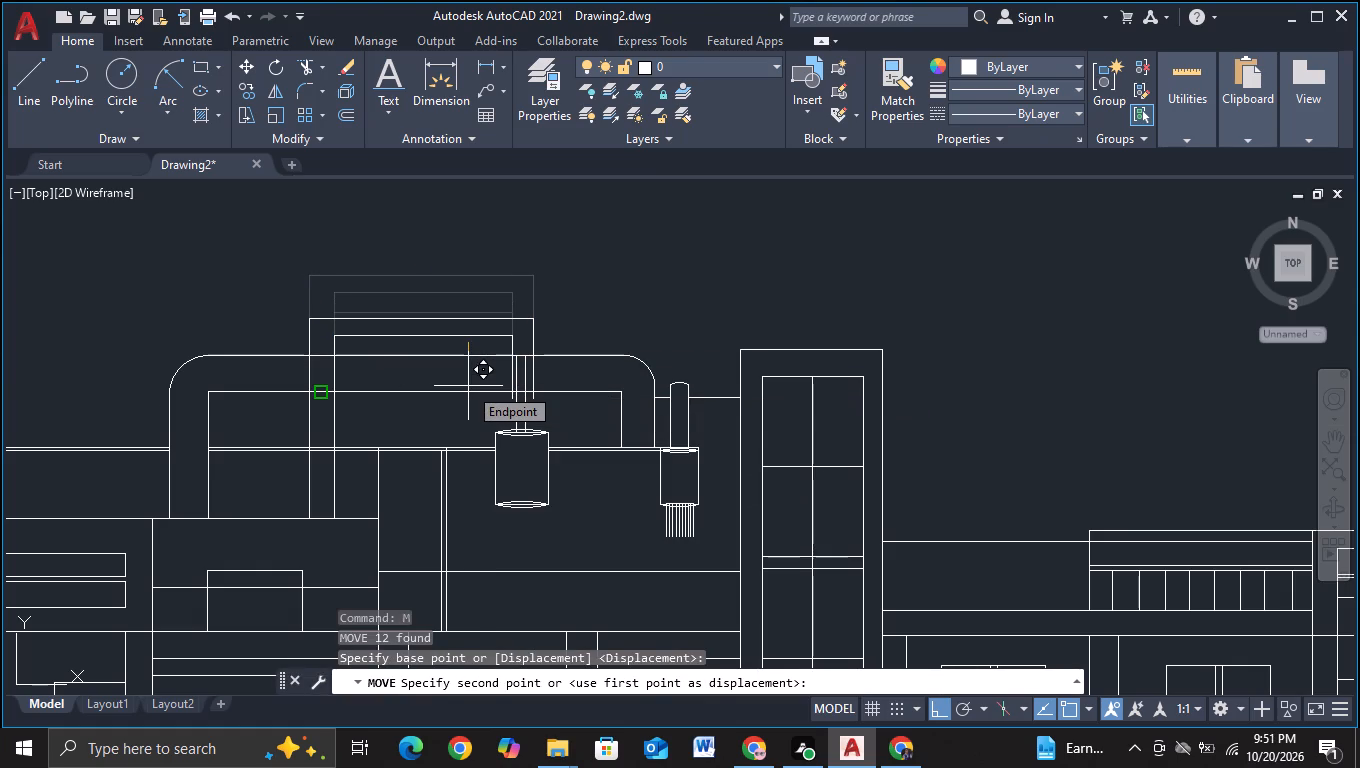
{"action": "key", "text": "F3"}
{"action": "left_click", "coordinate": [468, 386]}
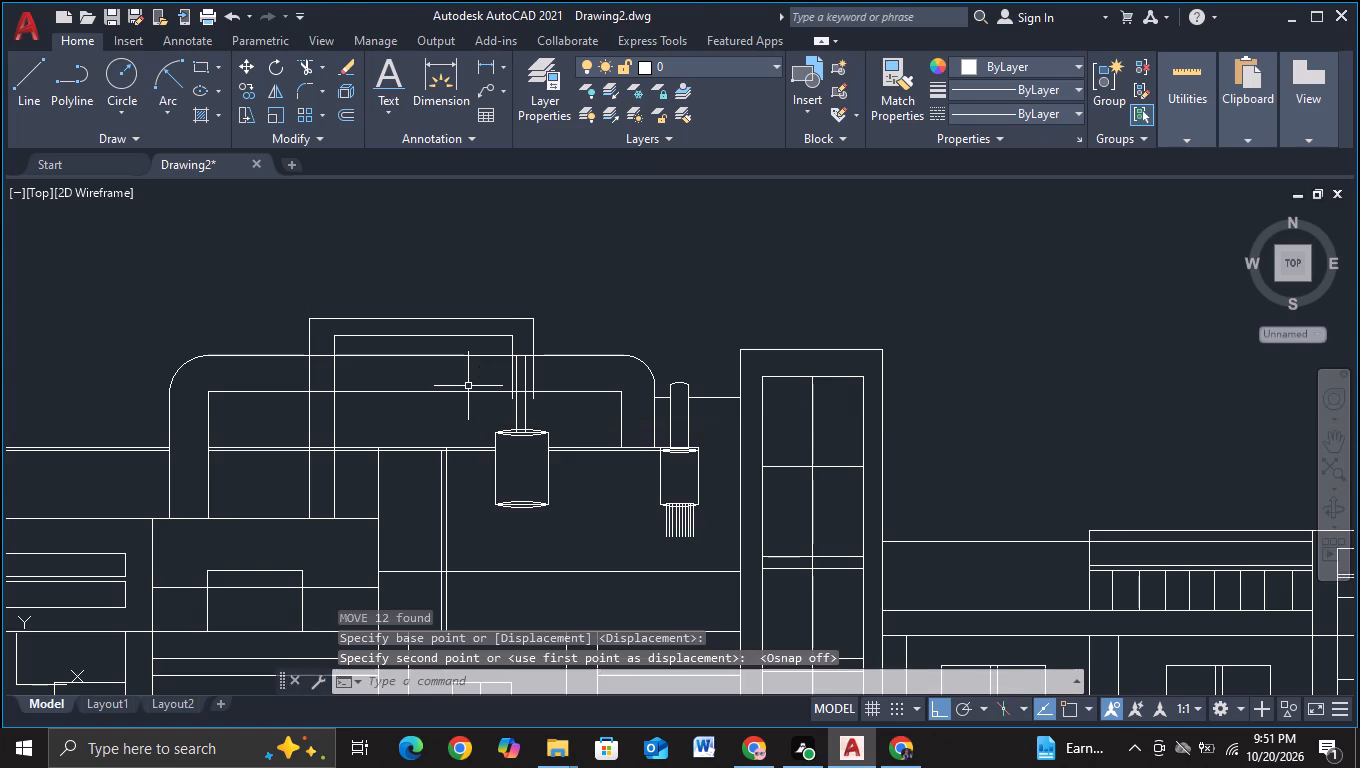
Trim the rooftop frame's left and right support lines where they run below the roof frame's top edge.
{"action": "left_click", "coordinate": [305, 63]}
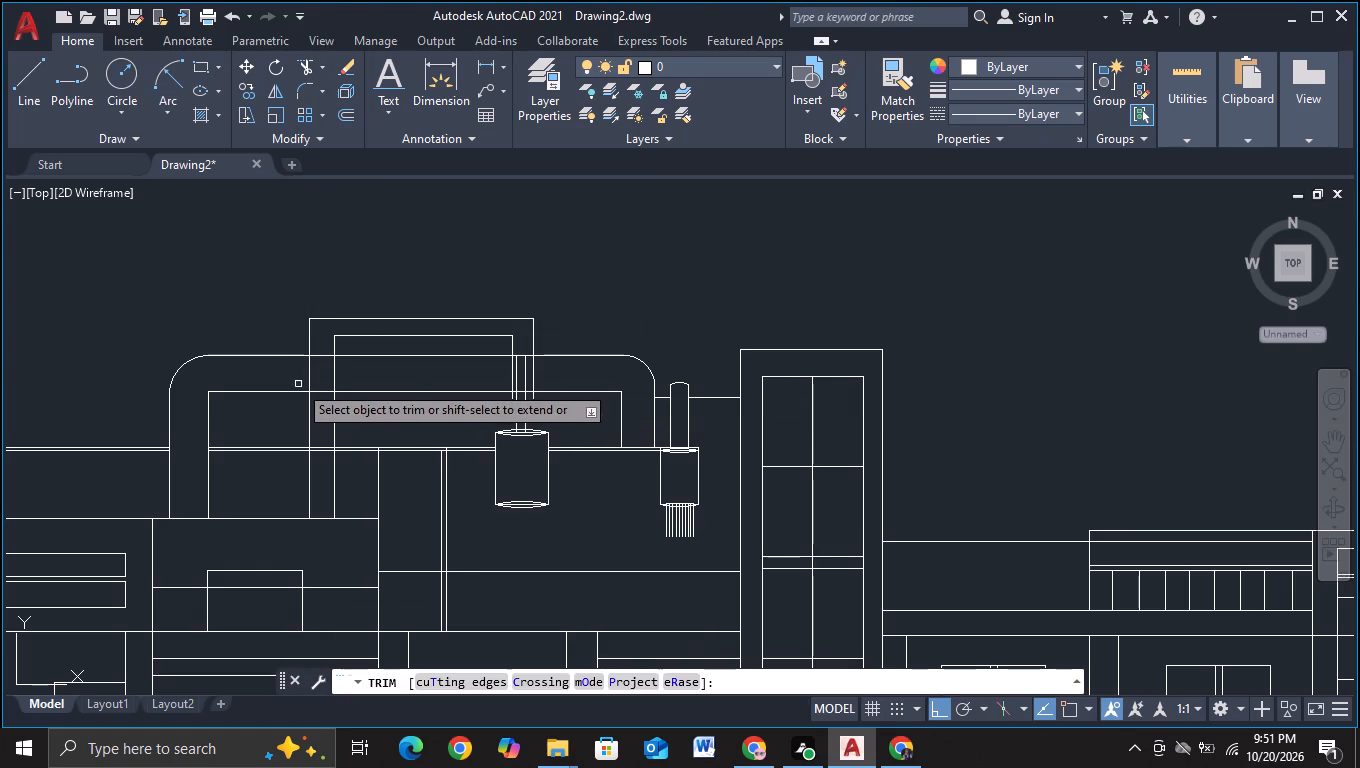
{"action": "left_click", "coordinate": [298, 384]}
{"action": "left_click", "coordinate": [402, 382]}
{"action": "middle_click_drag", "start_coordinate": [443, 383], "coordinate": [319, 410]}
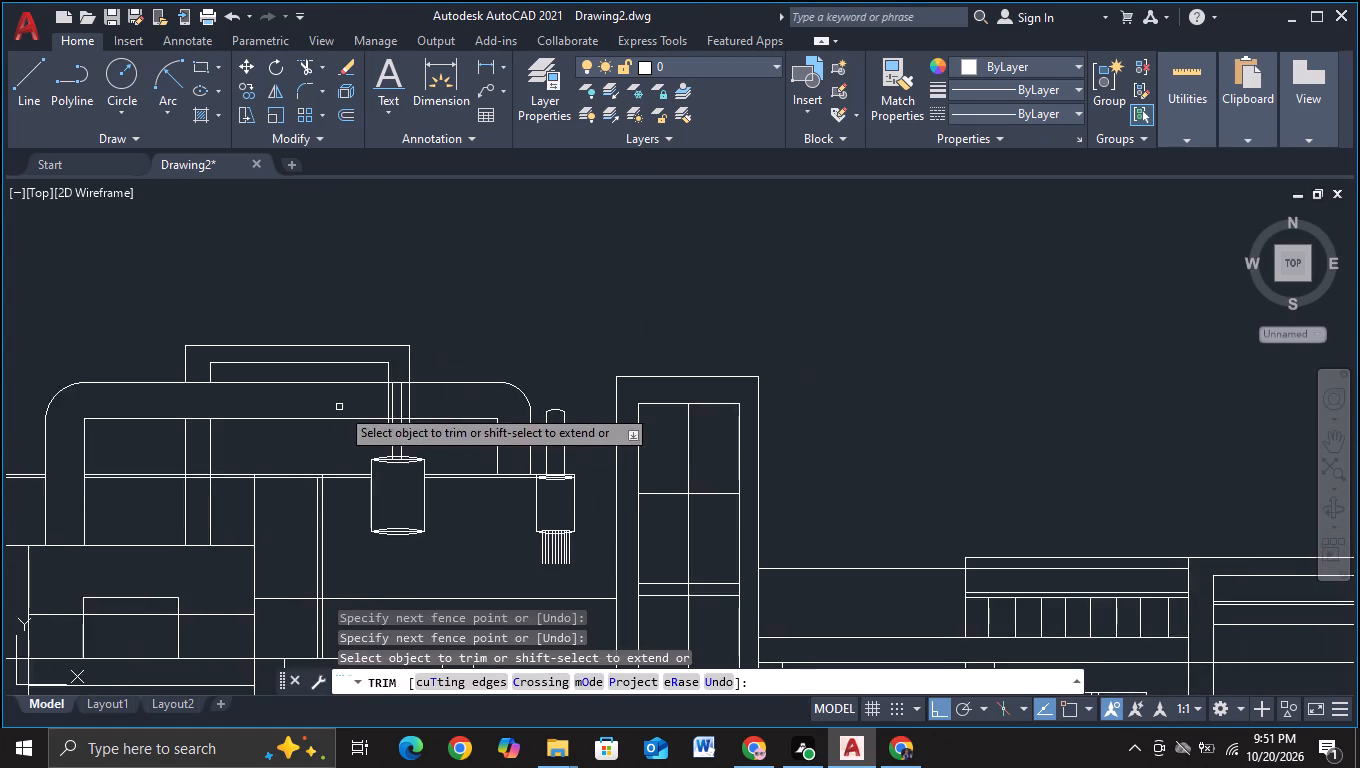
{"action": "scroll", "coordinate": [341, 407], "scroll_direction": "up", "scroll_amount": 2}
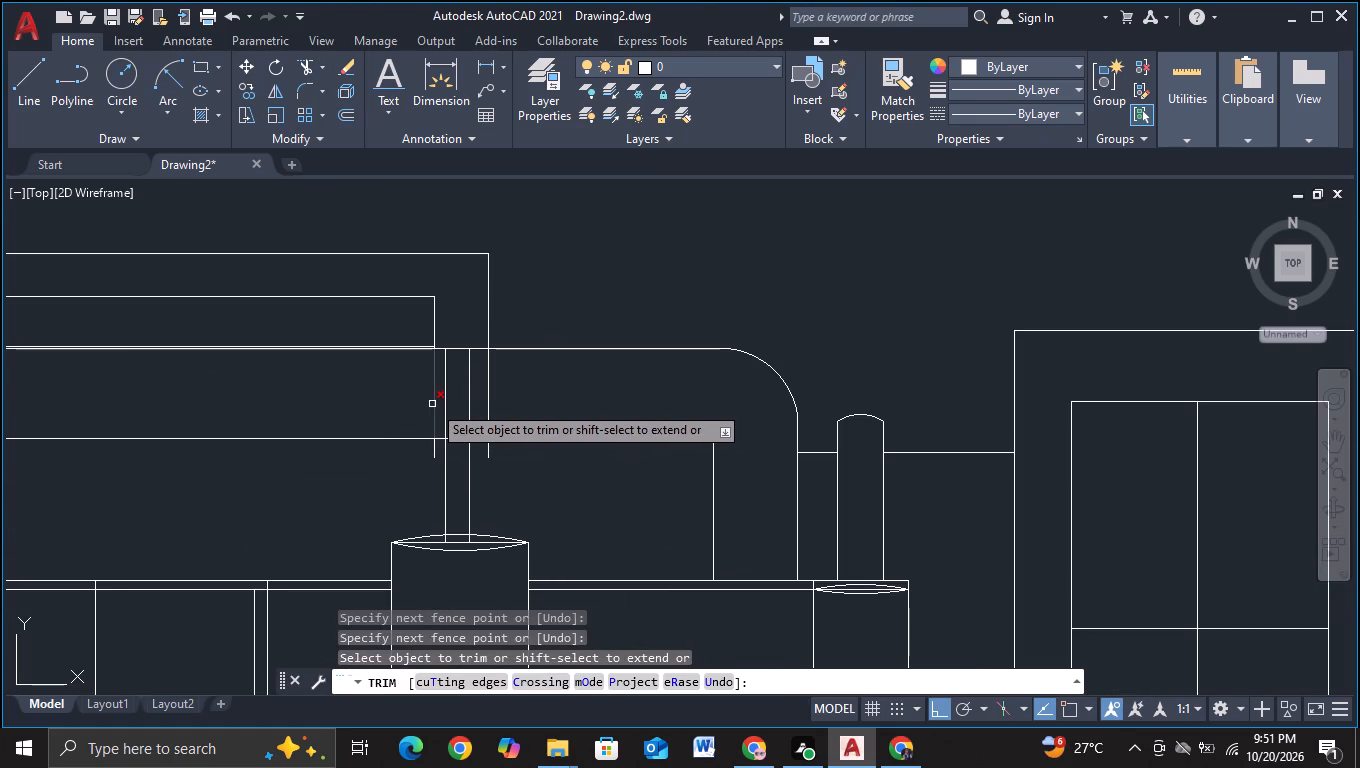
{"action": "left_click", "coordinate": [432, 404]}
{"action": "left_click", "coordinate": [435, 454]}
{"action": "left_click", "coordinate": [489, 408]}
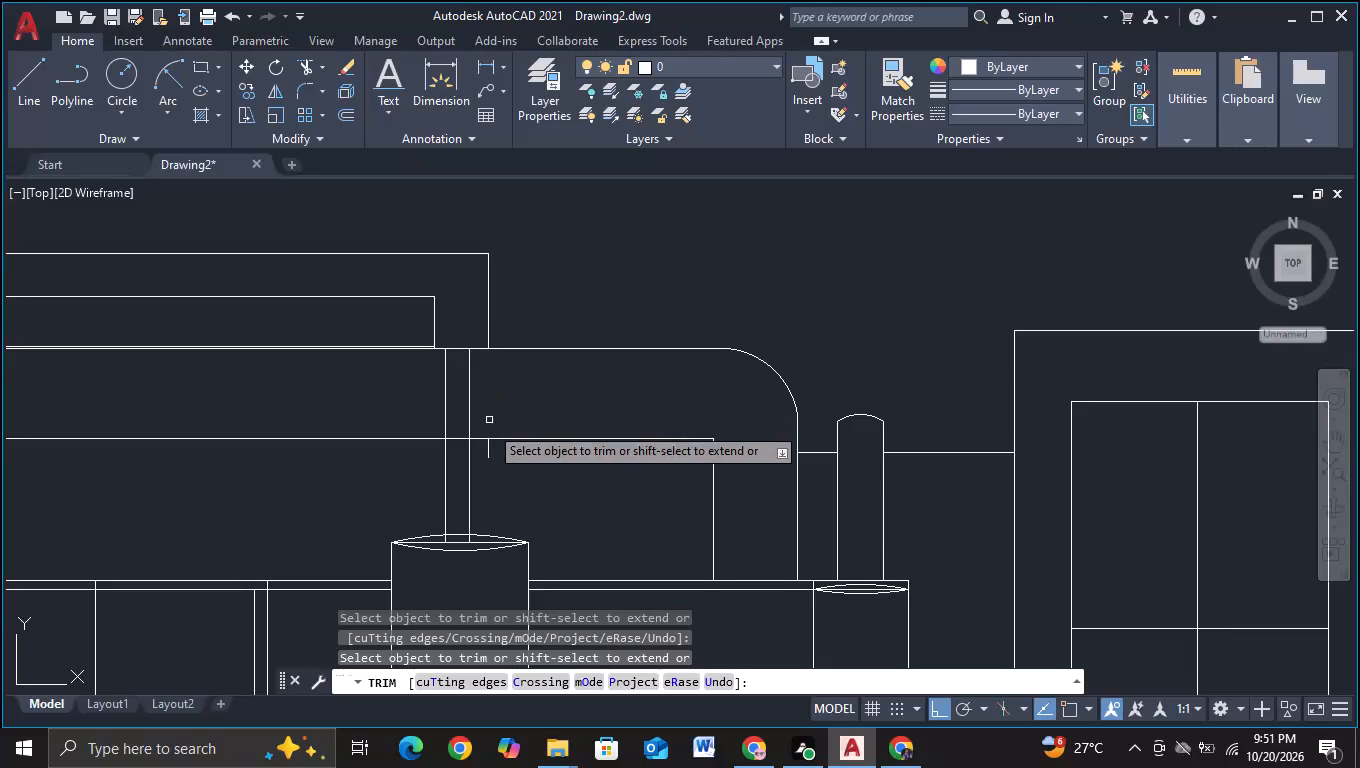
{"action": "left_click", "coordinate": [489, 452]}
Trim away the rooftop frame's inner horizontal line lying just above the roof frame's top edge.
{"action": "middle_click_drag", "start_coordinate": [292, 398], "coordinate": [628, 401]}
{"action": "scroll", "coordinate": [635, 399], "scroll_direction": "up", "scroll_amount": 2}
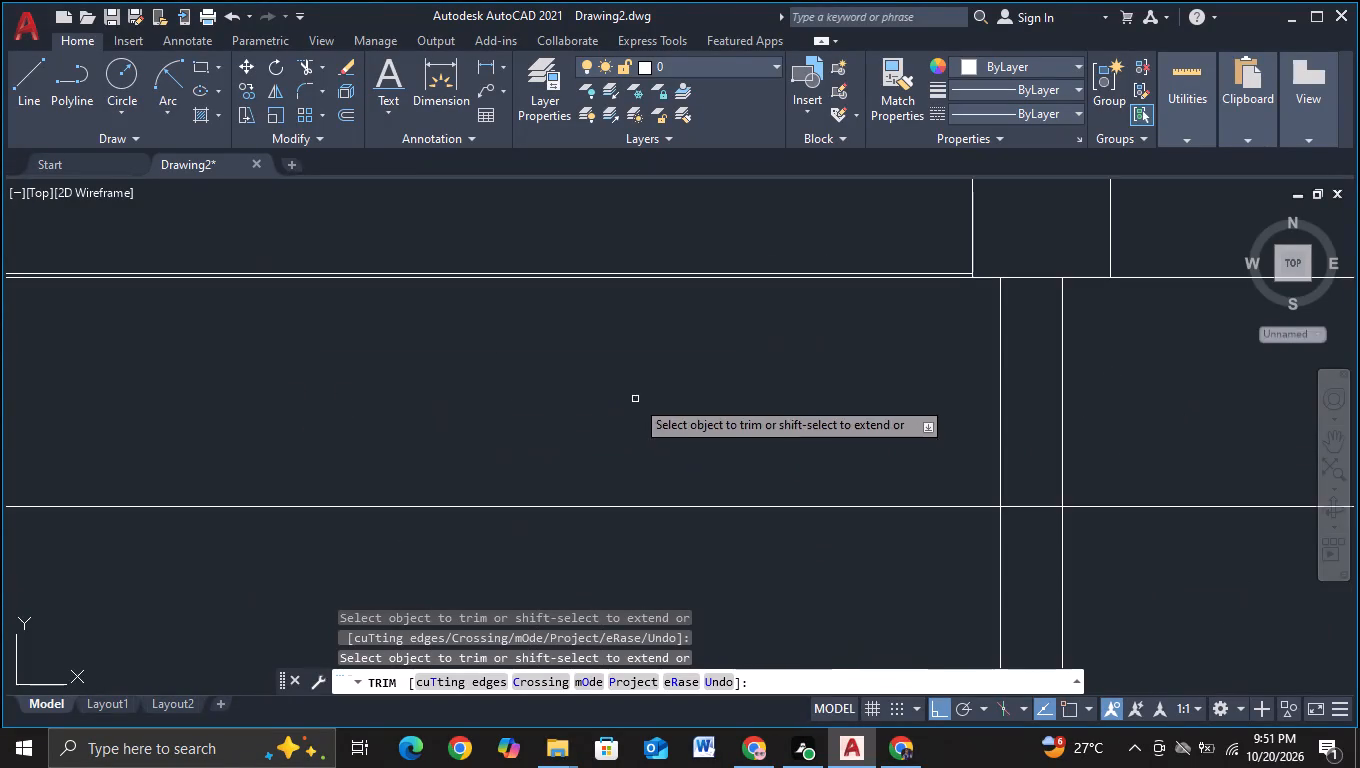
{"action": "middle_click_drag", "start_coordinate": [517, 357], "coordinate": [543, 461]}
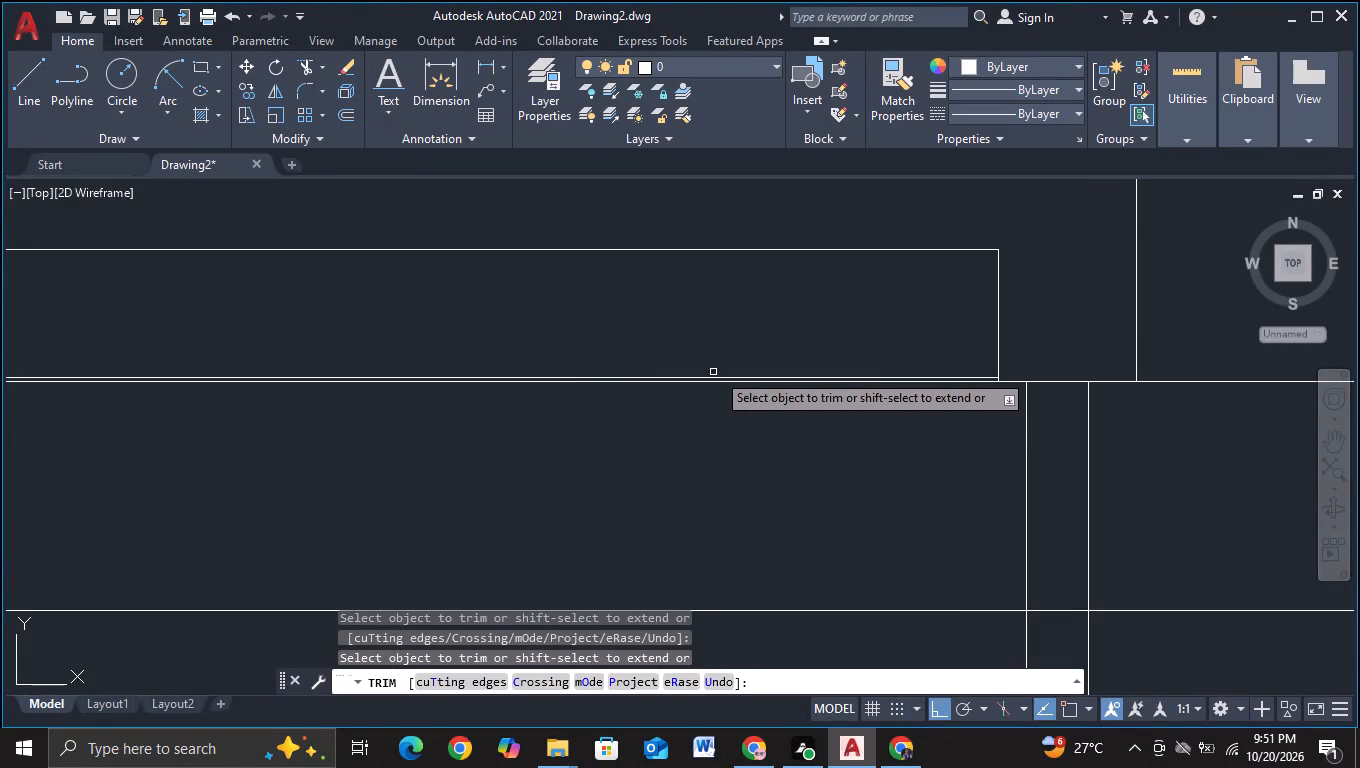
{"action": "left_click", "coordinate": [865, 378]}
{"action": "scroll", "coordinate": [773, 461], "scroll_direction": "down", "scroll_amount": 1}
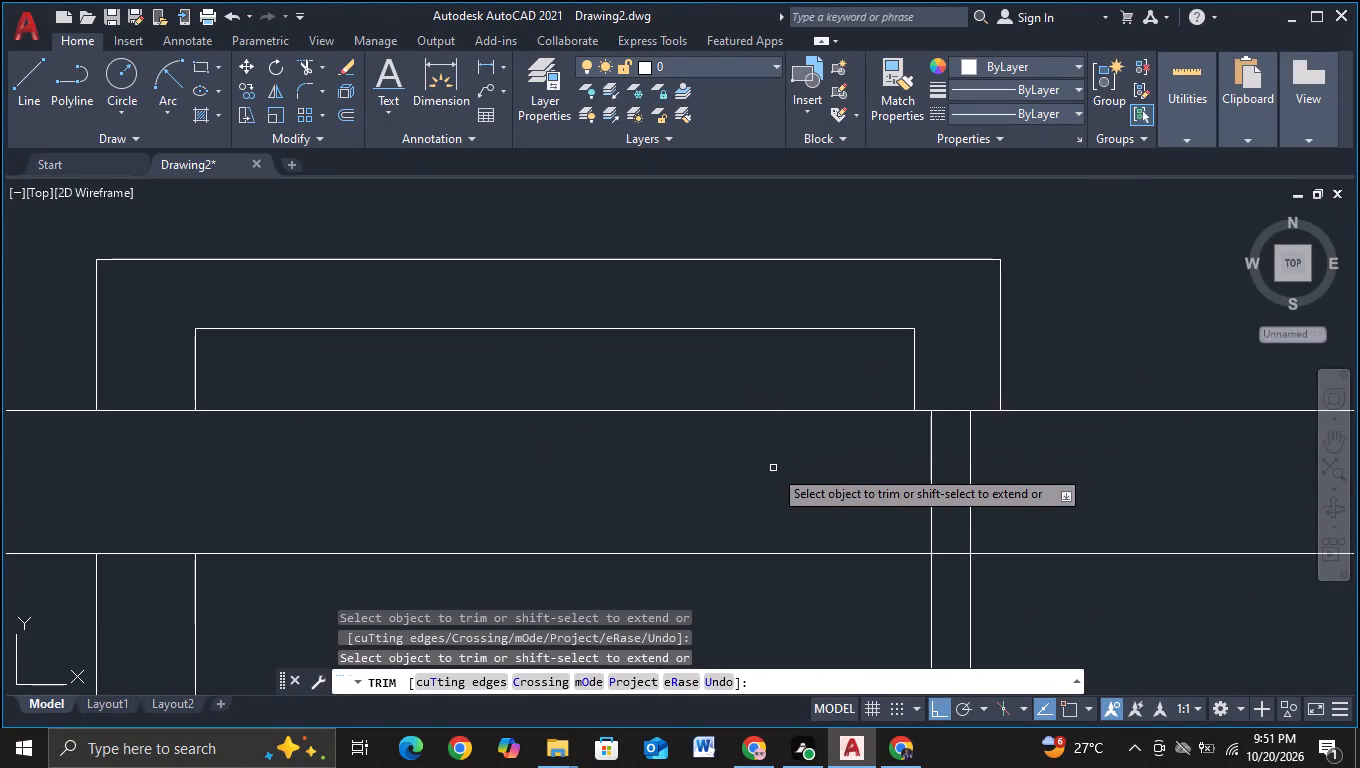
{"action": "scroll", "coordinate": [771, 472], "scroll_direction": "down", "scroll_amount": 1}
{"action": "key", "text": "Escape"}
{"action": "scroll", "coordinate": [753, 487], "scroll_direction": "down", "scroll_amount": 1}
{"action": "middle_click_drag", "start_coordinate": [753, 487], "coordinate": [687, 355]}
{"action": "key", "text": "Escape"}
{"action": "middle_click_drag", "start_coordinate": [644, 432], "coordinate": [608, 440]}
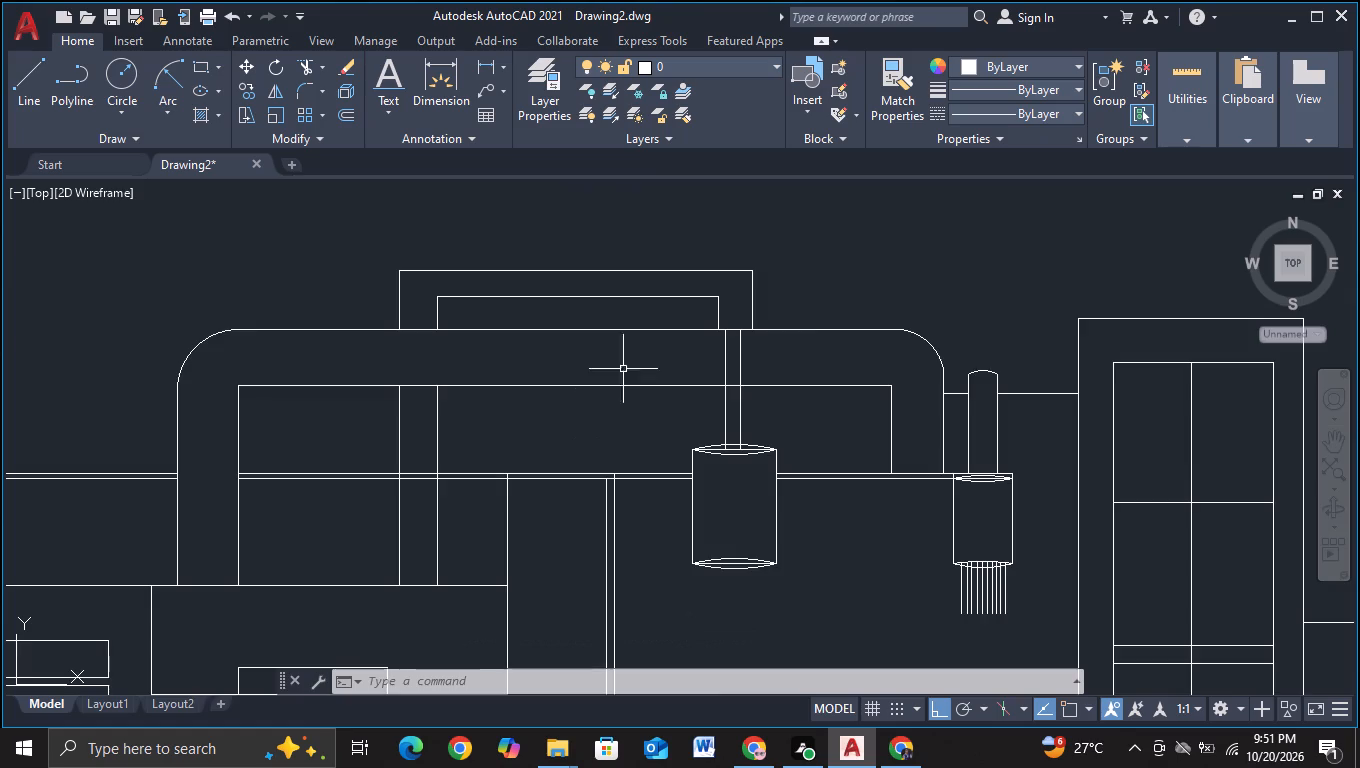
Move the rooftop frame's inner and outer right support lines horizontally to the right, past the pipe above the large cylinder.
{"action": "scroll", "coordinate": [640, 325], "scroll_direction": "up", "scroll_amount": 1}
{"action": "left_click", "coordinate": [731, 220]}
{"action": "left_click", "coordinate": [857, 349]}
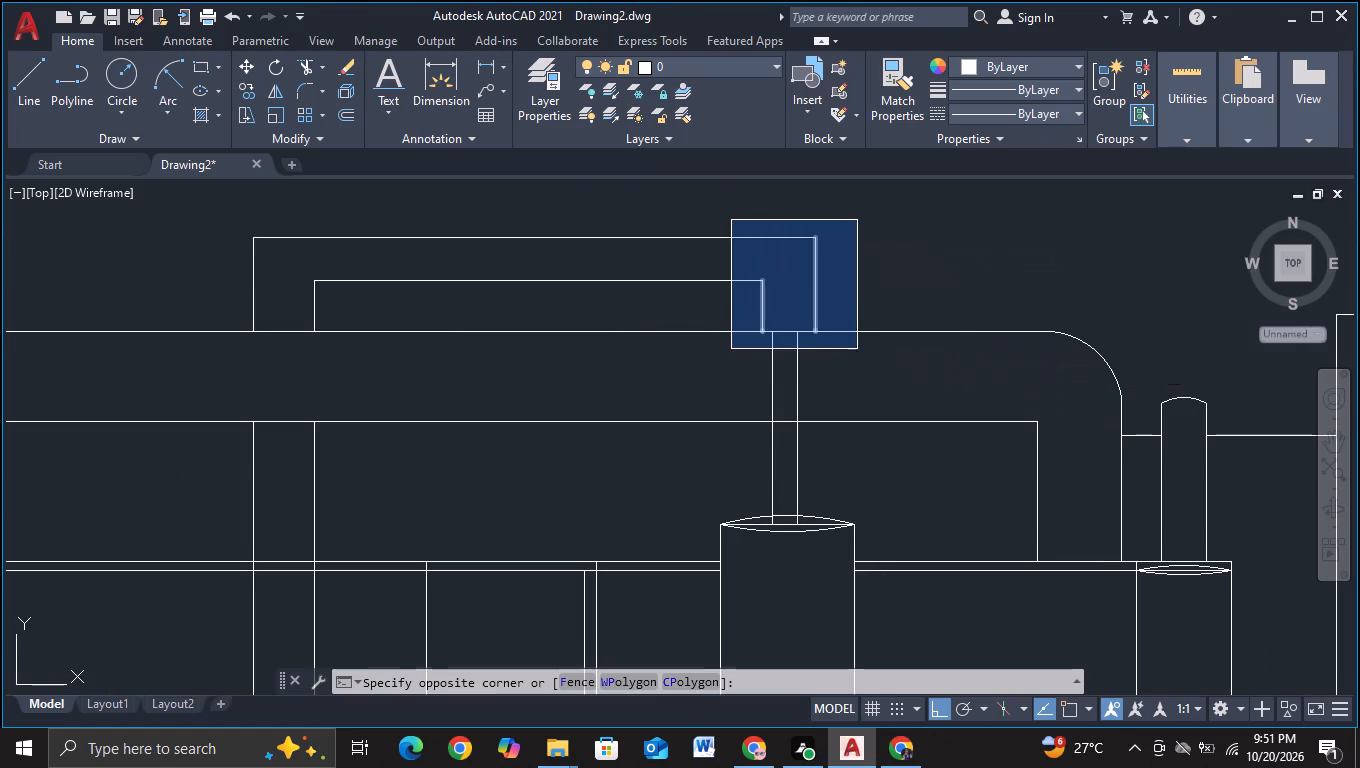
{"action": "key", "text": "m"}
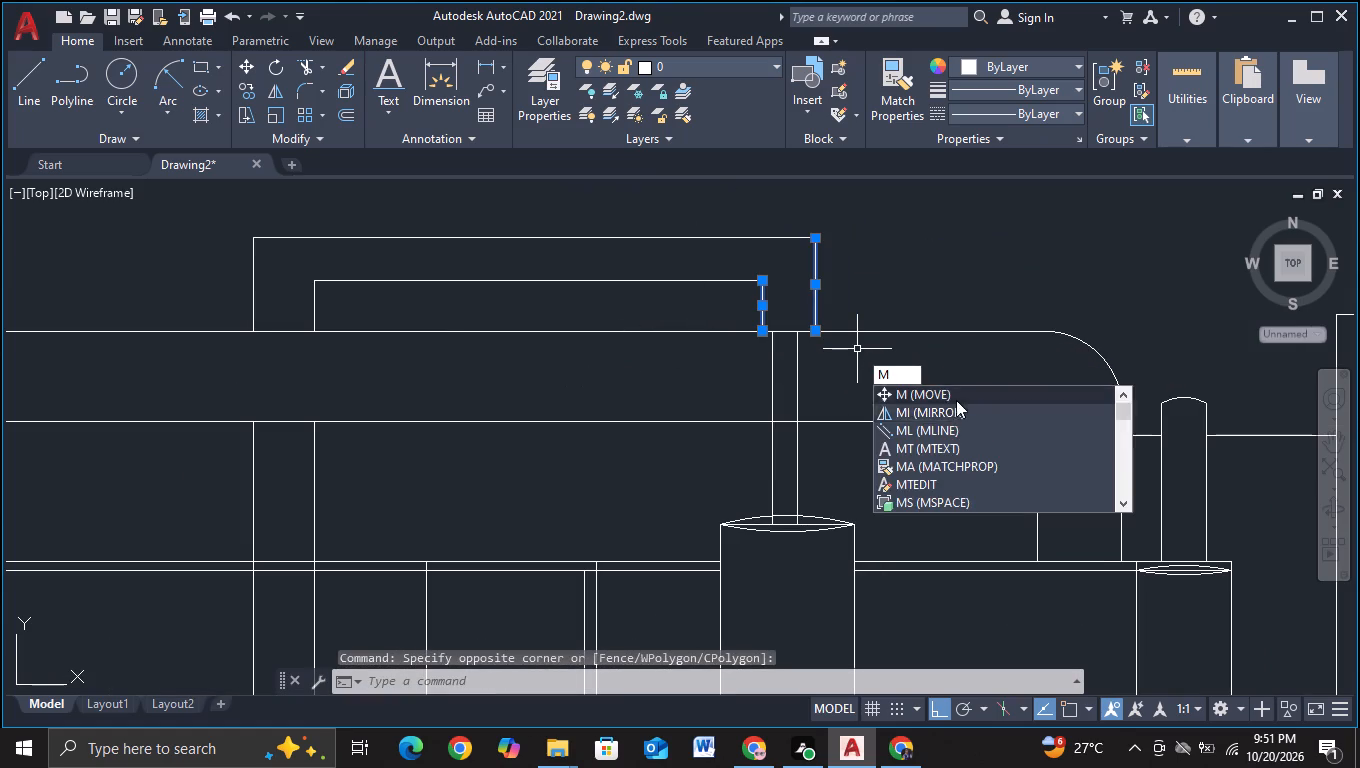
{"action": "left_click", "coordinate": [959, 396]}
{"action": "left_click", "coordinate": [794, 308]}
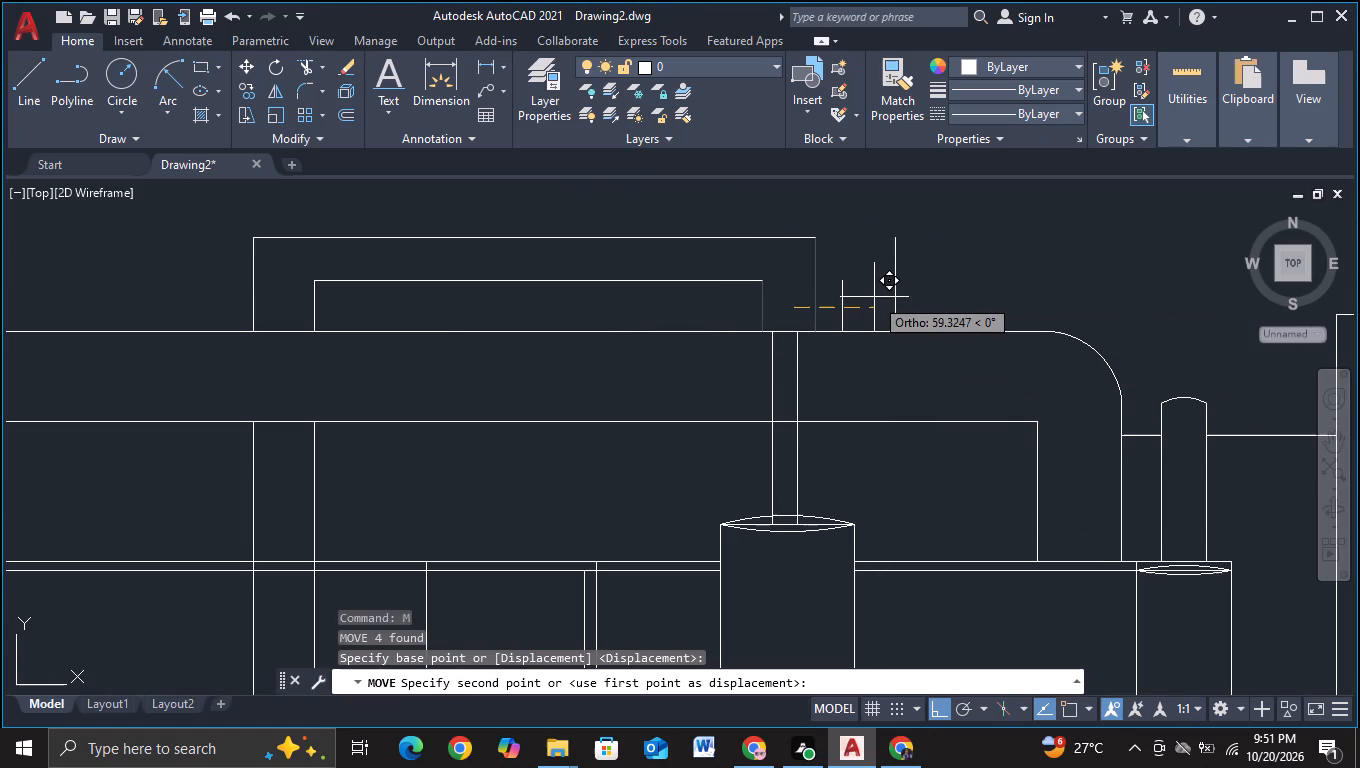
{"action": "left_click", "coordinate": [854, 296]}
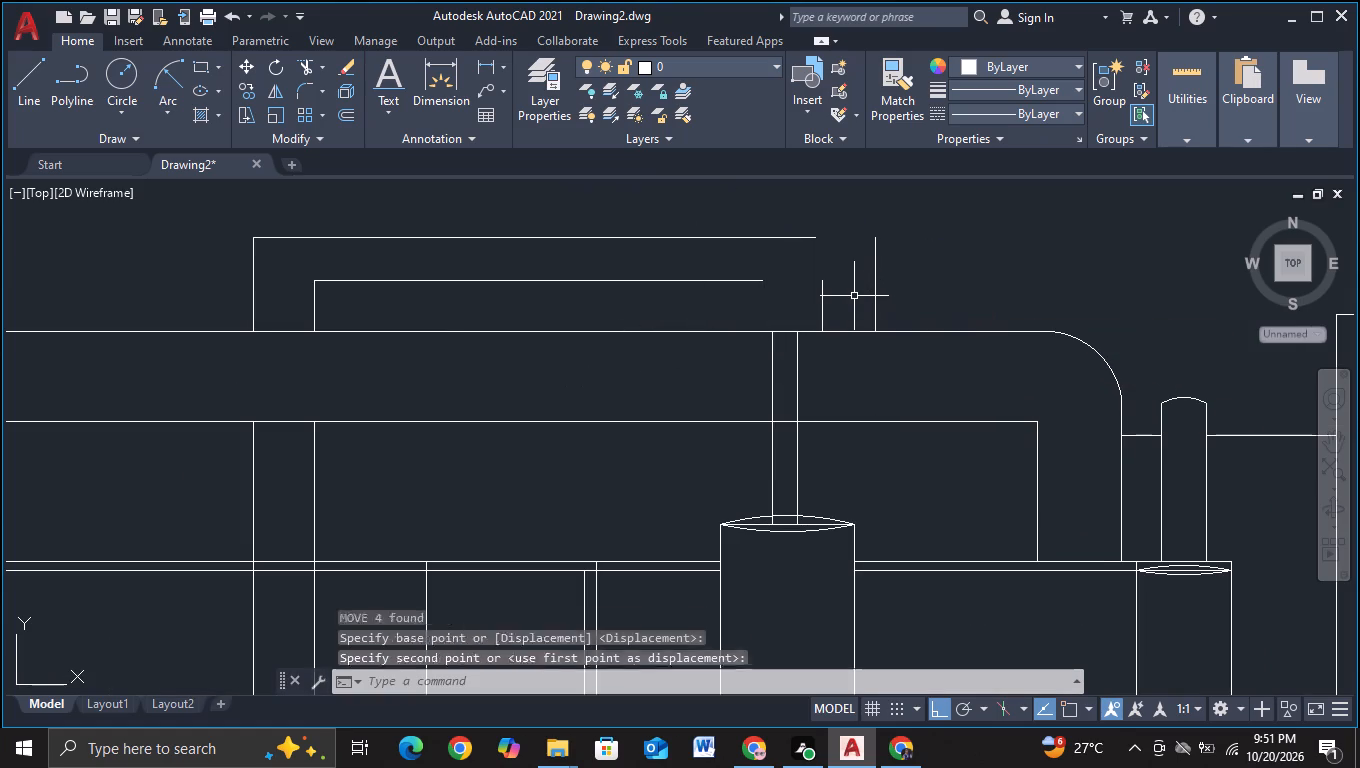
{"action": "key", "text": "Escape"}
Extend the rooftop frame's outer and inner top lines to meet the moved right support lines.
{"action": "key", "text": "e"}
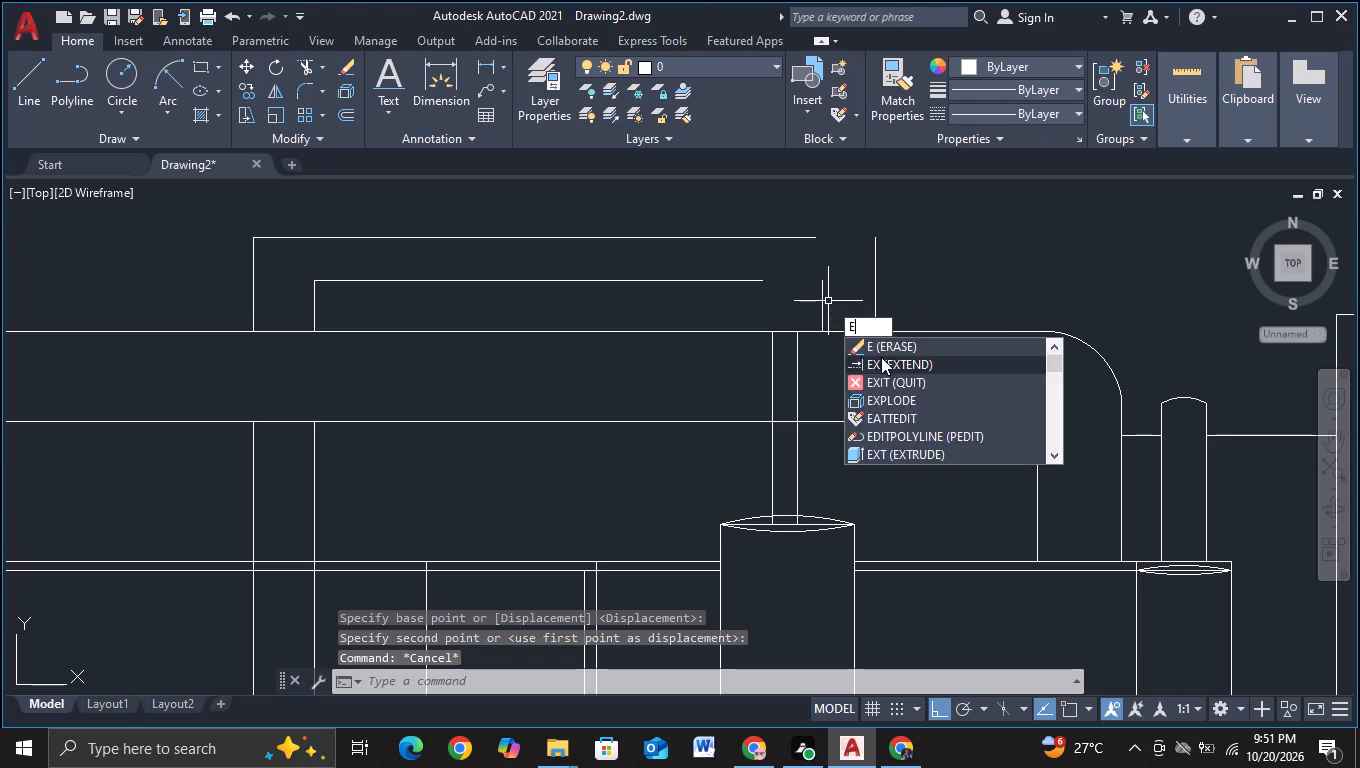
{"action": "left_click", "coordinate": [881, 360]}
{"action": "left_click_drag", "start_coordinate": [771, 215], "coordinate": [743, 320]}
{"action": "scroll", "coordinate": [934, 265], "scroll_direction": "down", "scroll_amount": 2}
{"action": "key", "text": "Escape"}
Copy the central block's horizontal line below the cylinders to about 15 units lower and again just above the floor line.
{"action": "middle_click_drag", "start_coordinate": [942, 266], "coordinate": [852, 254]}
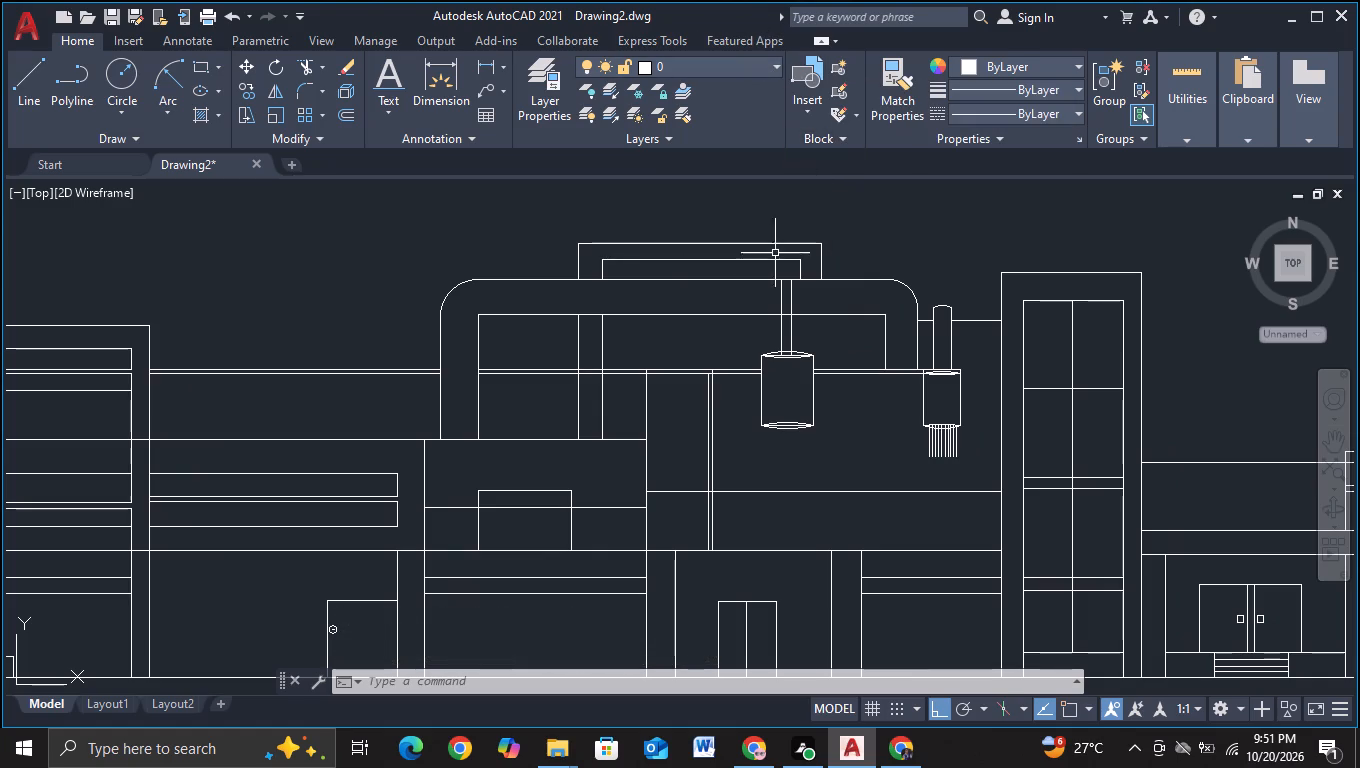
{"action": "left_click", "coordinate": [795, 493]}
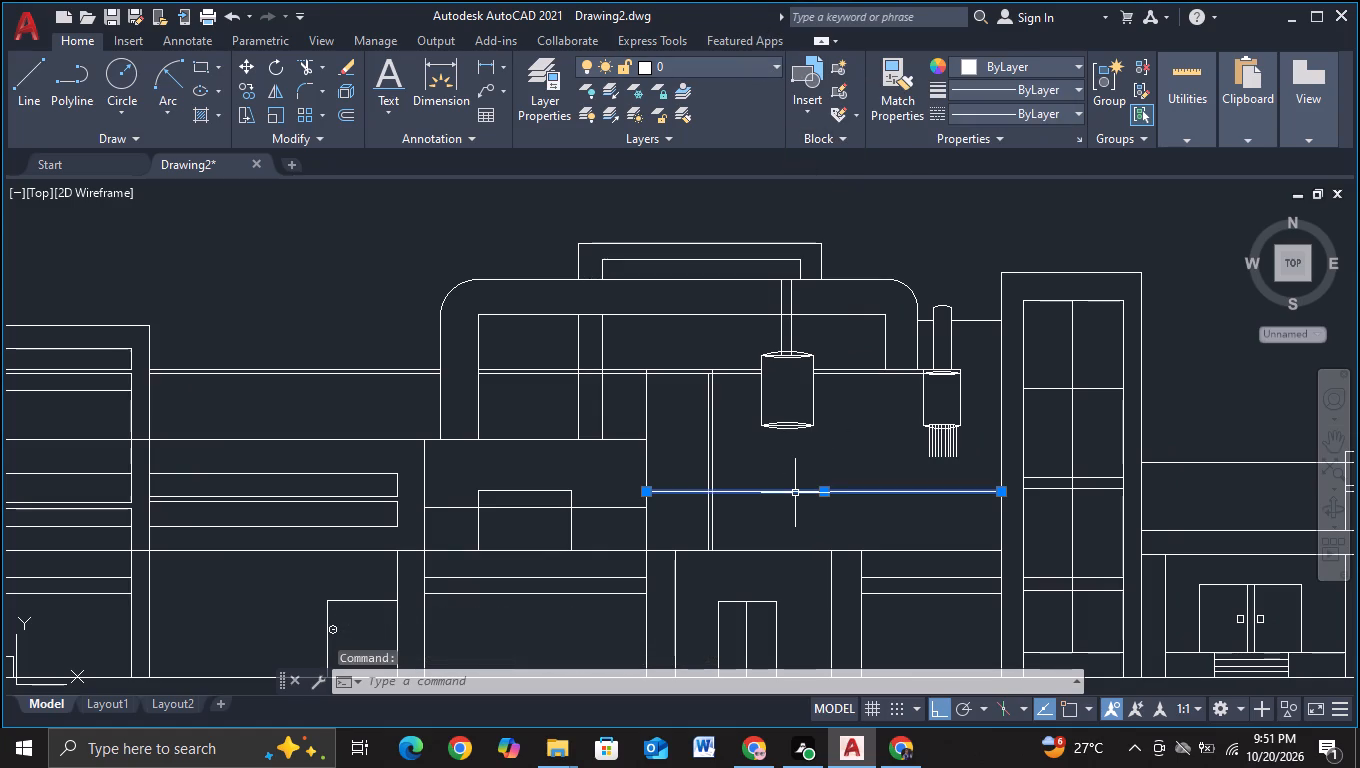
{"action": "key", "text": "c"}
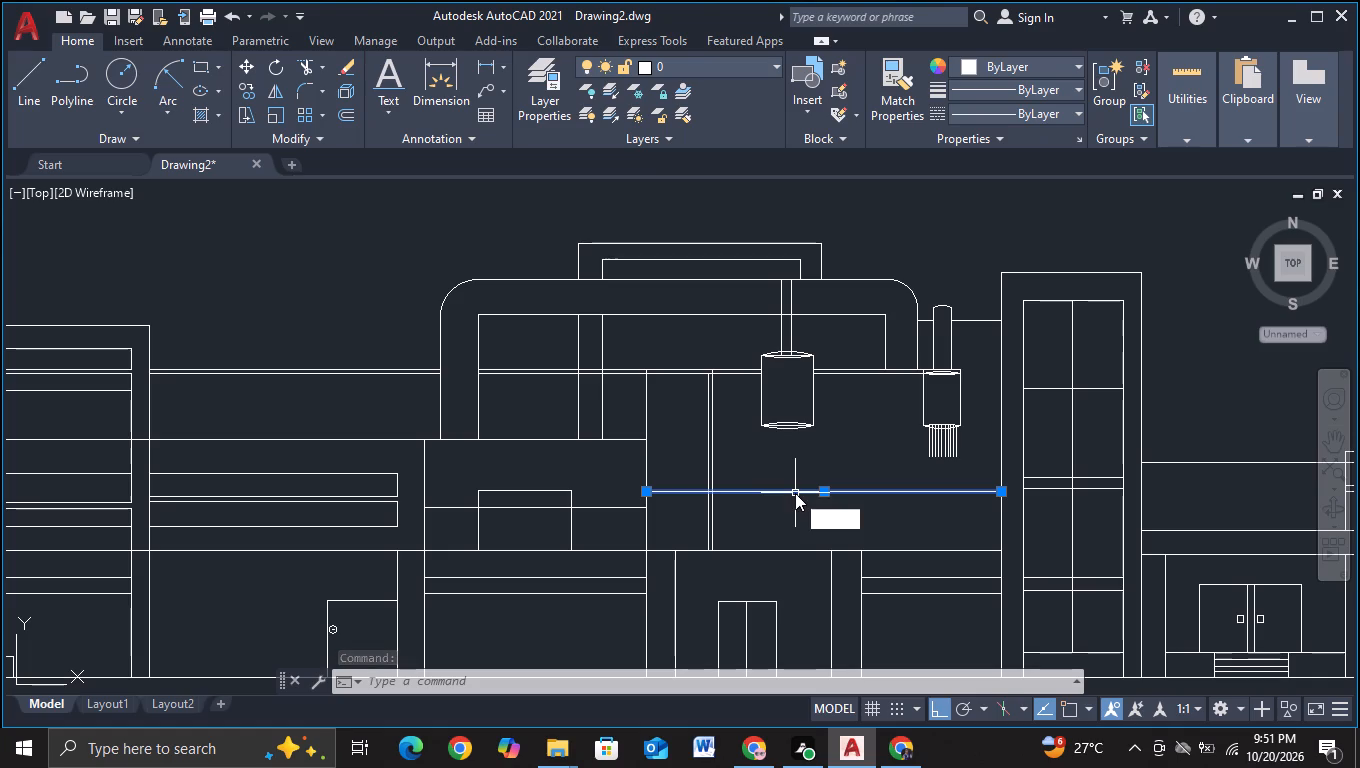
{"action": "left_click", "coordinate": [849, 553]}
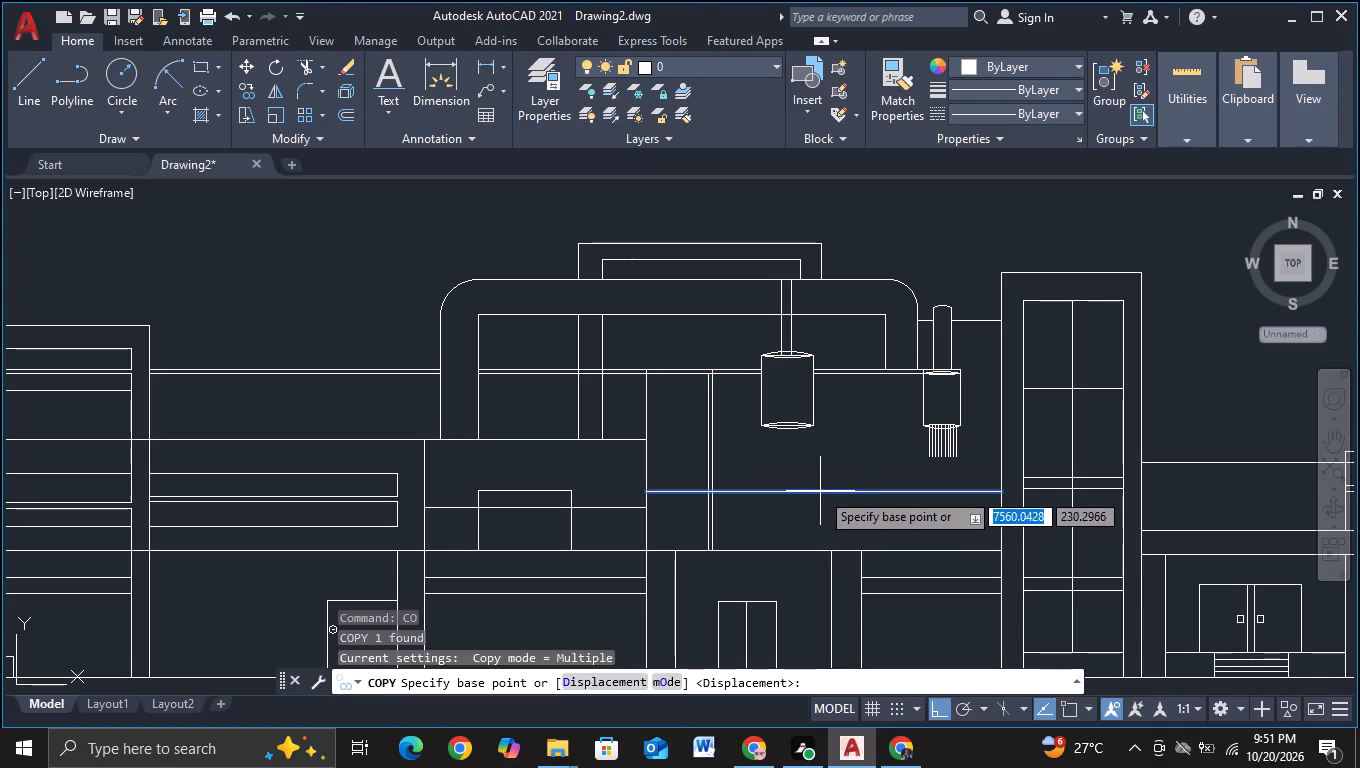
{"action": "left_click", "coordinate": [820, 491]}
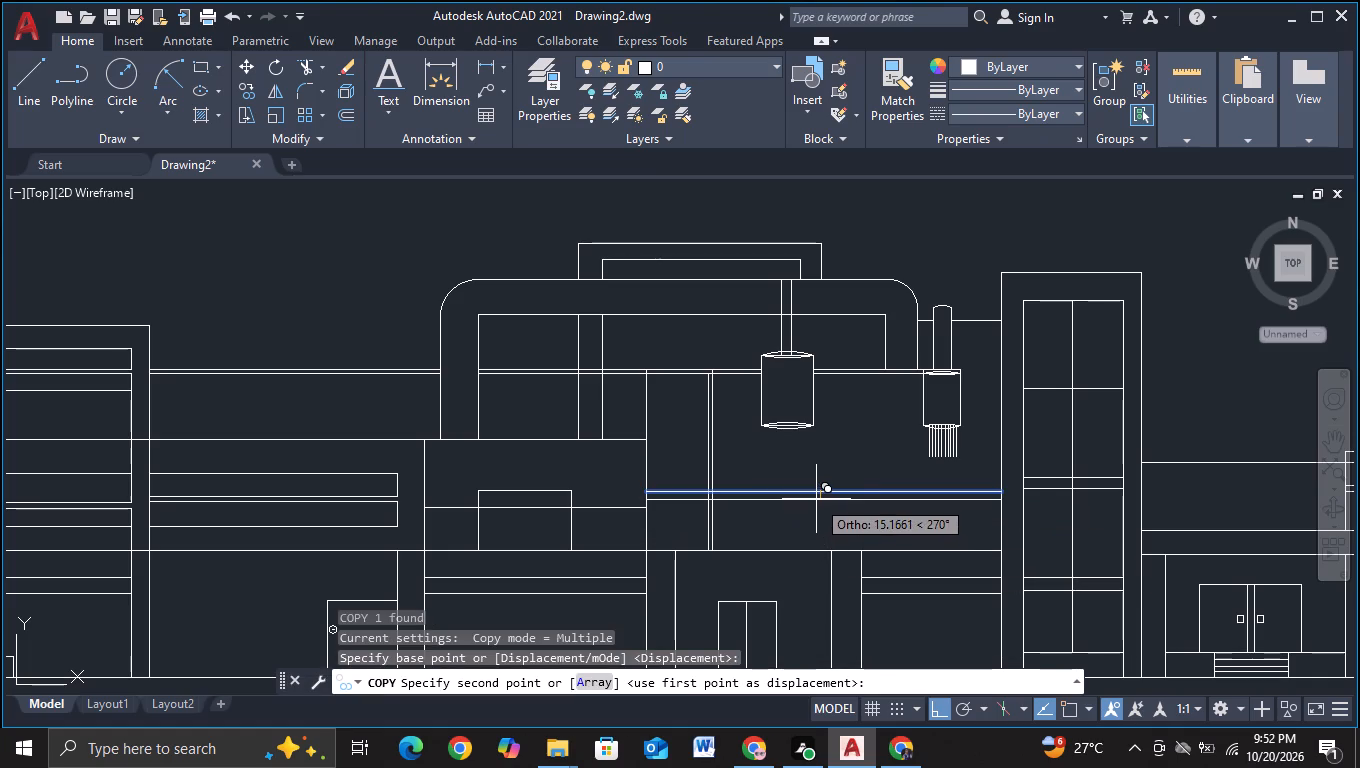
{"action": "left_click", "coordinate": [816, 499]}
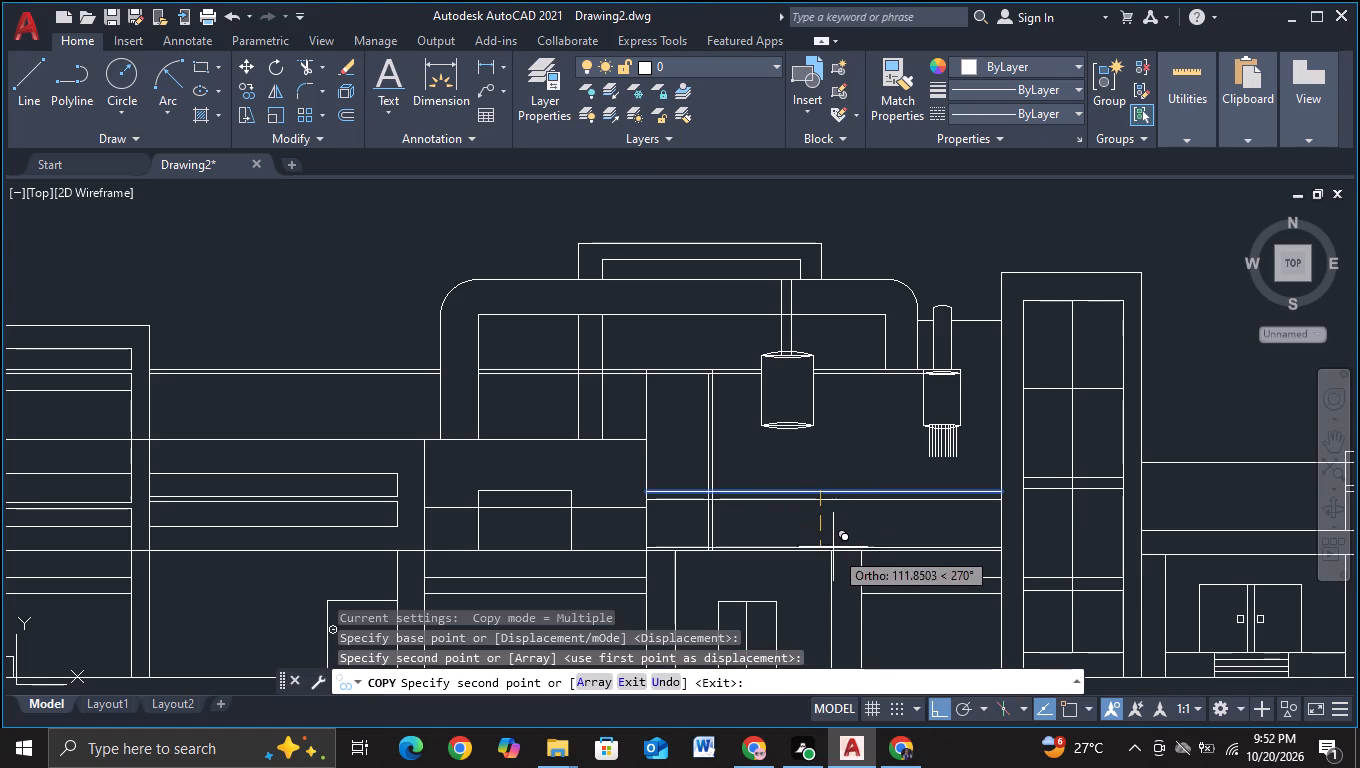
{"action": "left_click", "coordinate": [834, 543]}
{"action": "key", "text": "Escape"}
Trim the double vertical line inside the upper and lower horizontal bands of the central block.
{"action": "scroll", "coordinate": [843, 501], "scroll_direction": "up", "scroll_amount": 2}
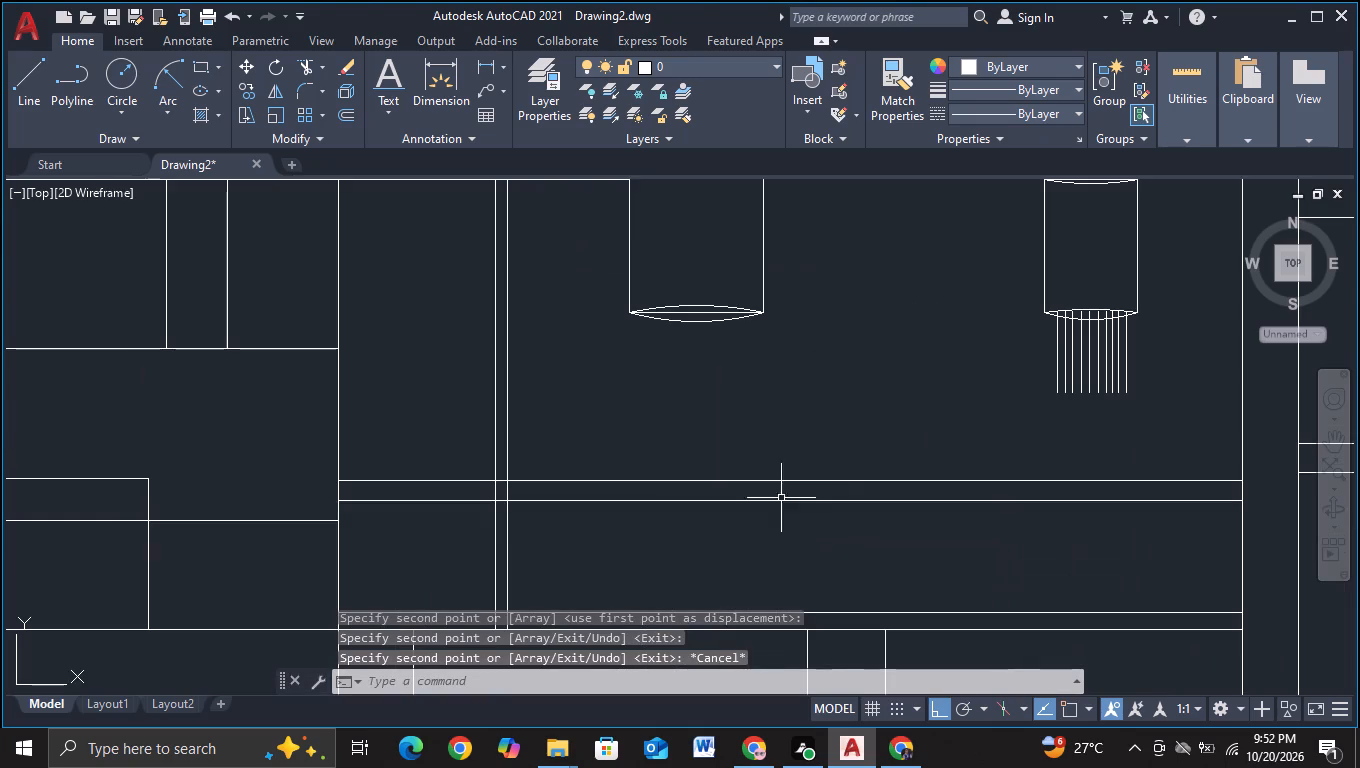
{"action": "middle_click_drag", "start_coordinate": [622, 407], "coordinate": [612, 293]}
{"action": "left_click", "coordinate": [311, 67]}
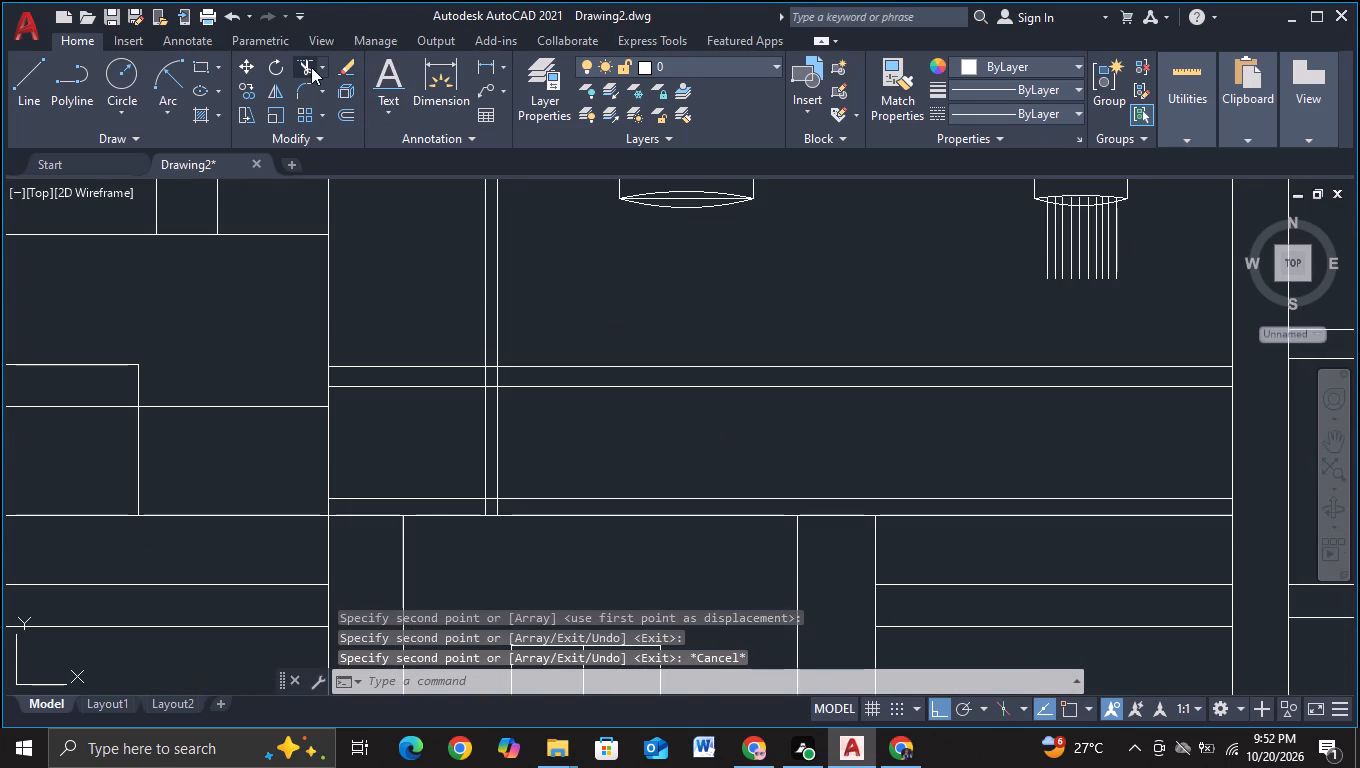
{"action": "left_click_drag", "start_coordinate": [468, 378], "coordinate": [527, 382]}
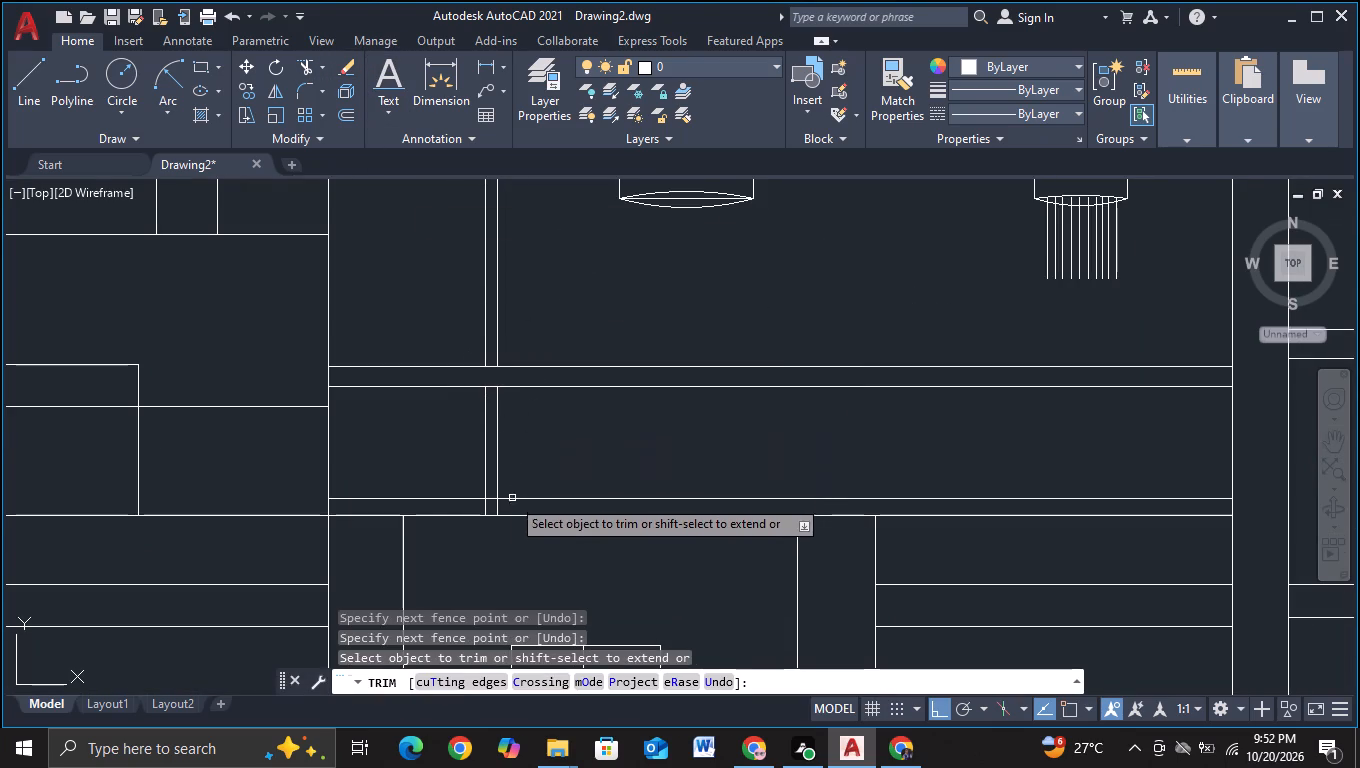
{"action": "left_click_drag", "start_coordinate": [473, 510], "coordinate": [534, 514]}
{"action": "scroll", "coordinate": [568, 488], "scroll_direction": "down", "scroll_amount": 2}
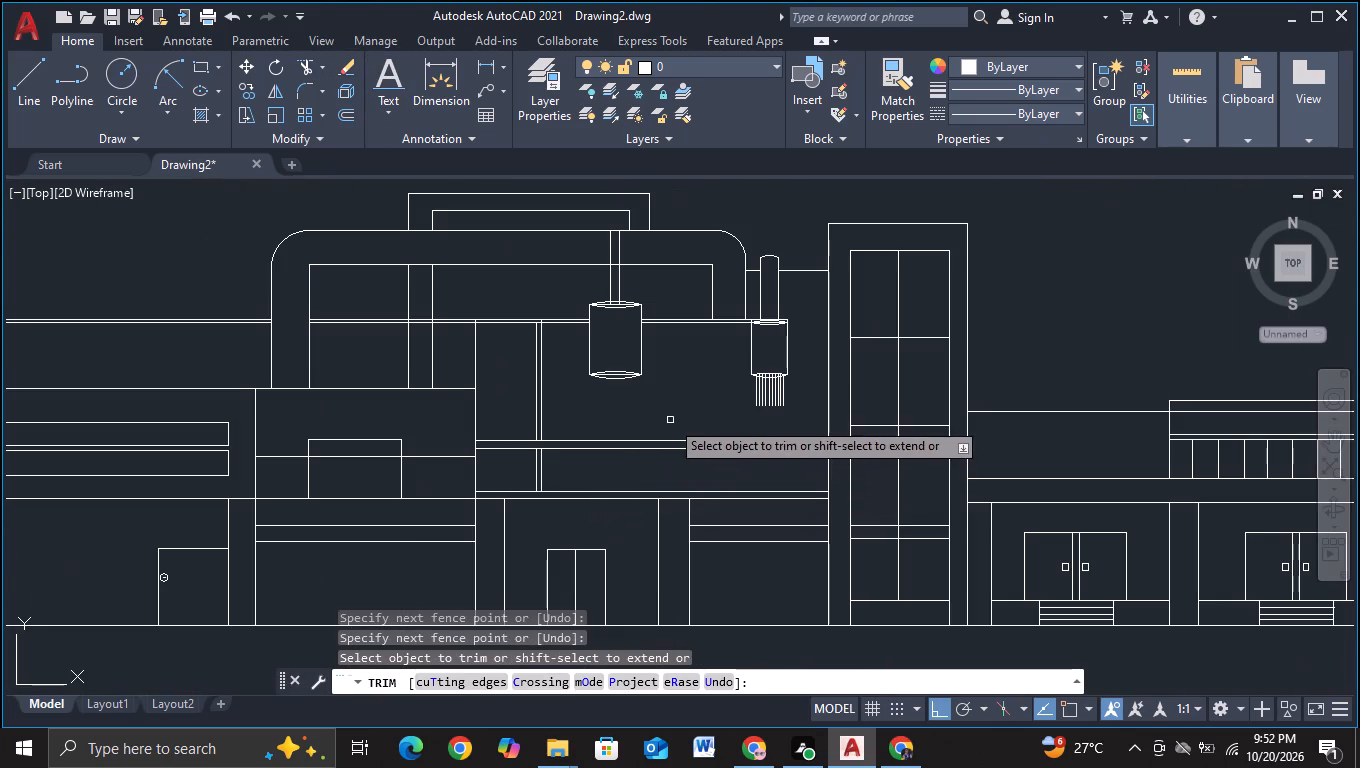
{"action": "middle_click_drag", "start_coordinate": [709, 406], "coordinate": [776, 403]}
{"action": "key", "text": "Escape"}
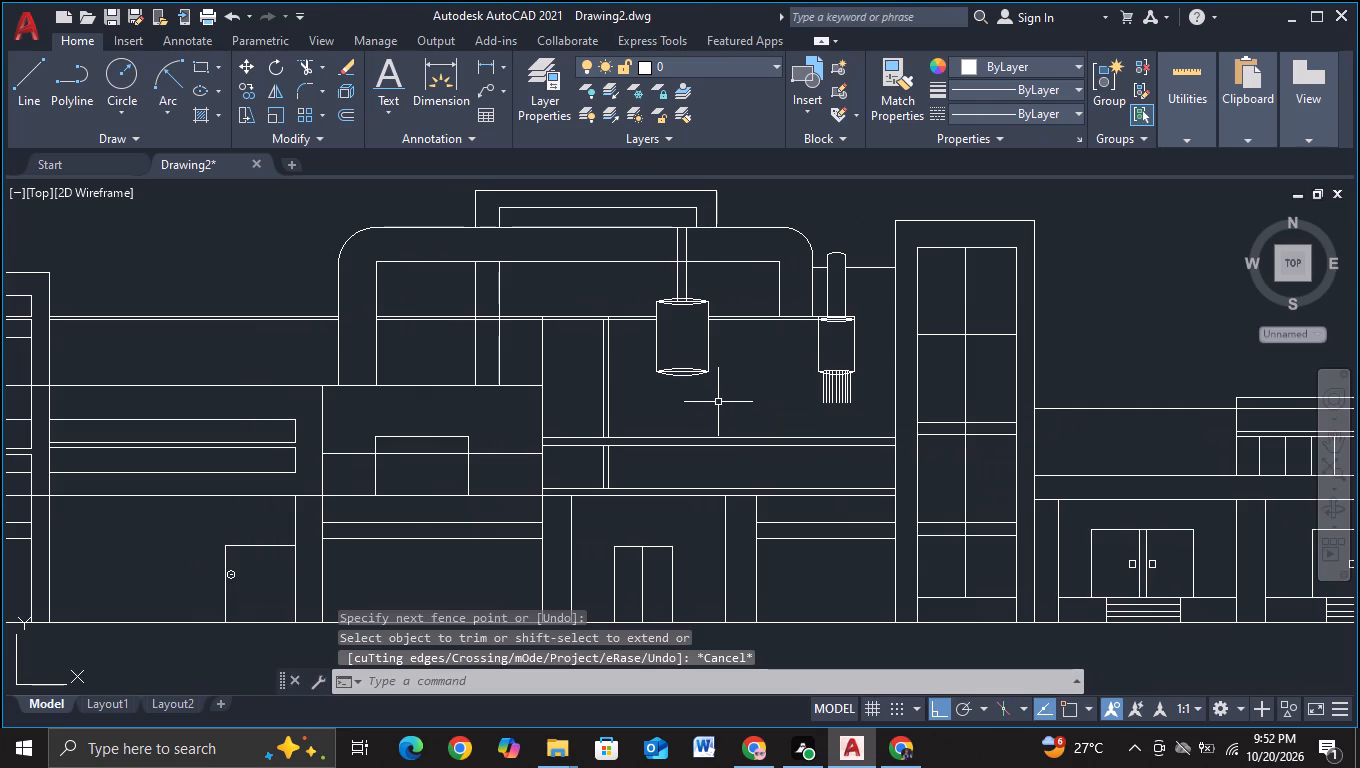
Examine the full building elevation and the ground line beyond its right end.
{"action": "scroll", "coordinate": [718, 402], "scroll_direction": "down", "scroll_amount": 1}
{"action": "middle_click_drag", "start_coordinate": [834, 260], "coordinate": [873, 252]}
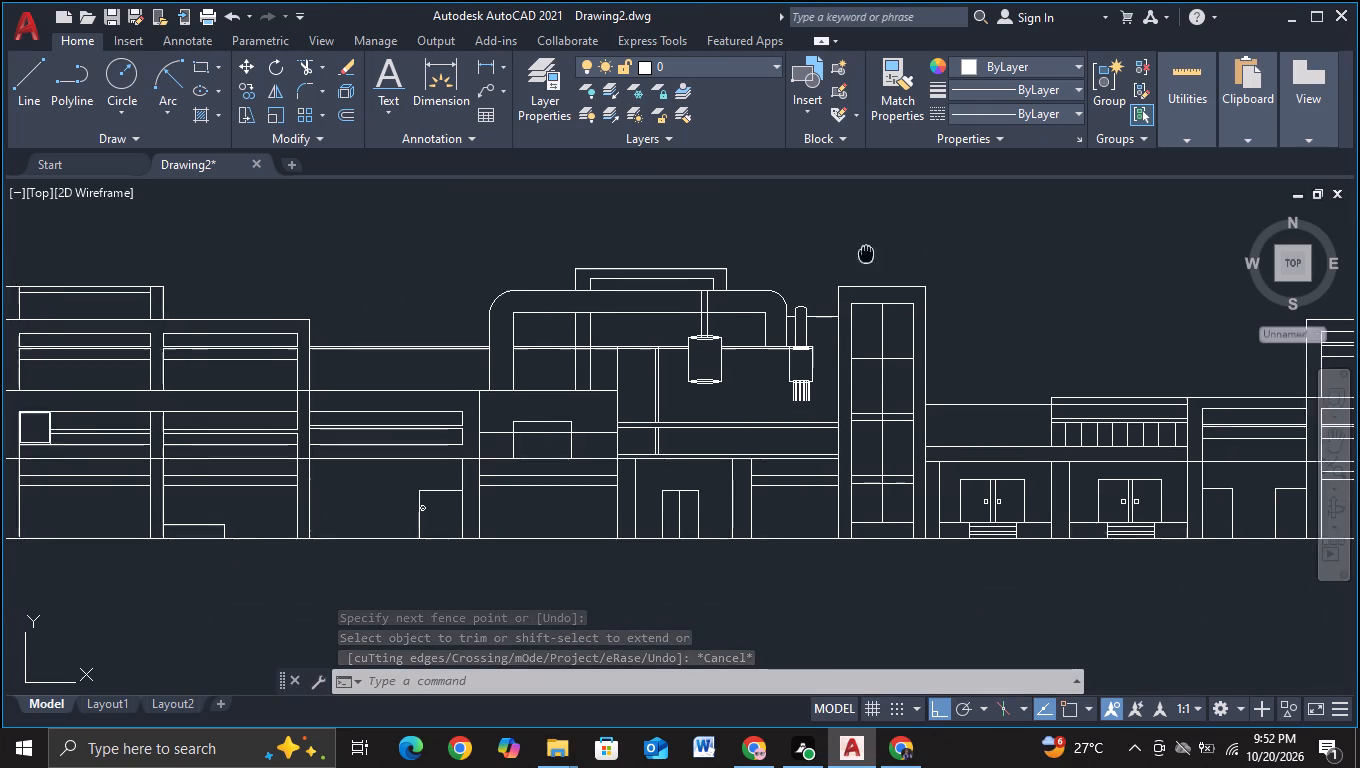
{"action": "middle_click_drag", "start_coordinate": [873, 252], "coordinate": [874, 252]}
{"action": "scroll", "coordinate": [435, 252], "scroll_direction": "down", "scroll_amount": 2}
{"action": "middle_click_drag", "start_coordinate": [452, 259], "coordinate": [491, 242]}
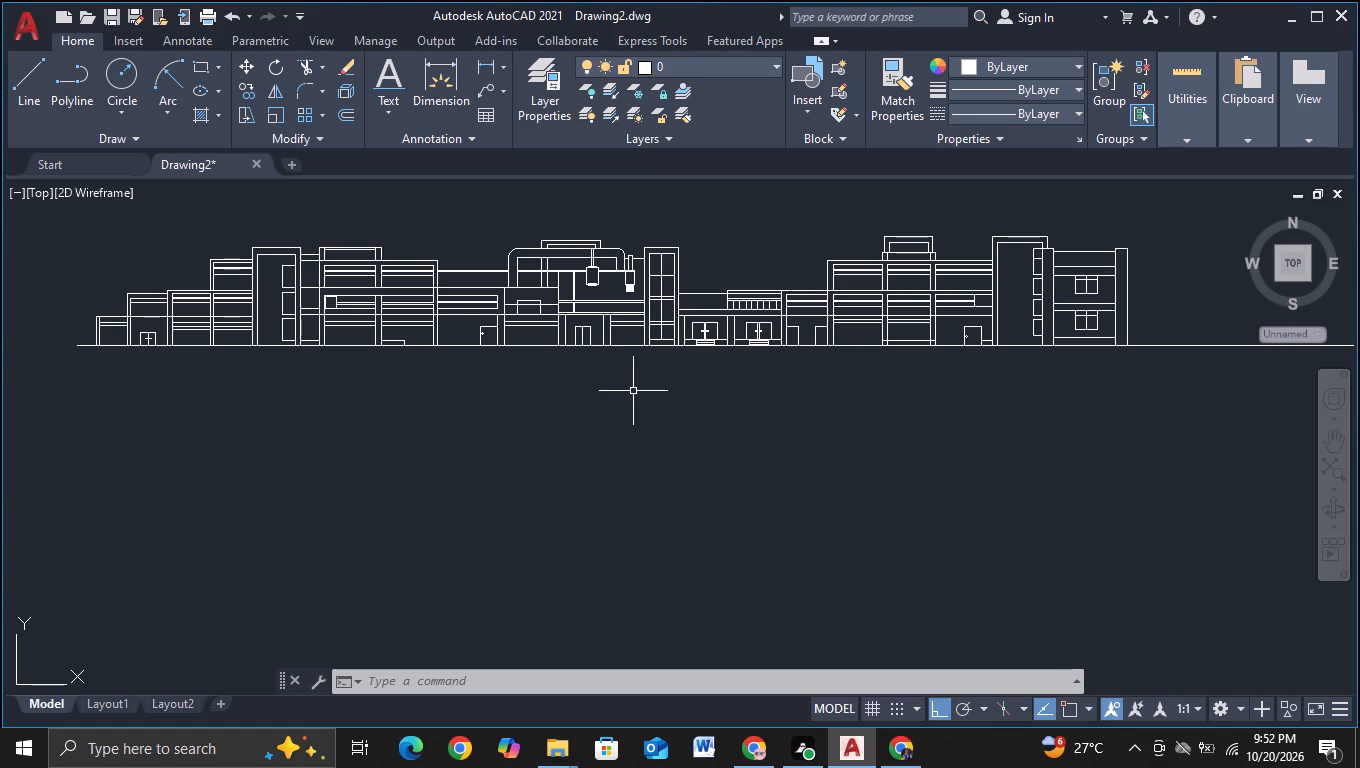
{"action": "middle_click_drag", "start_coordinate": [719, 404], "coordinate": [488, 403]}
{"action": "scroll", "coordinate": [502, 400], "scroll_direction": "down", "scroll_amount": 1}
{"action": "middle_click_drag", "start_coordinate": [711, 428], "coordinate": [526, 434]}
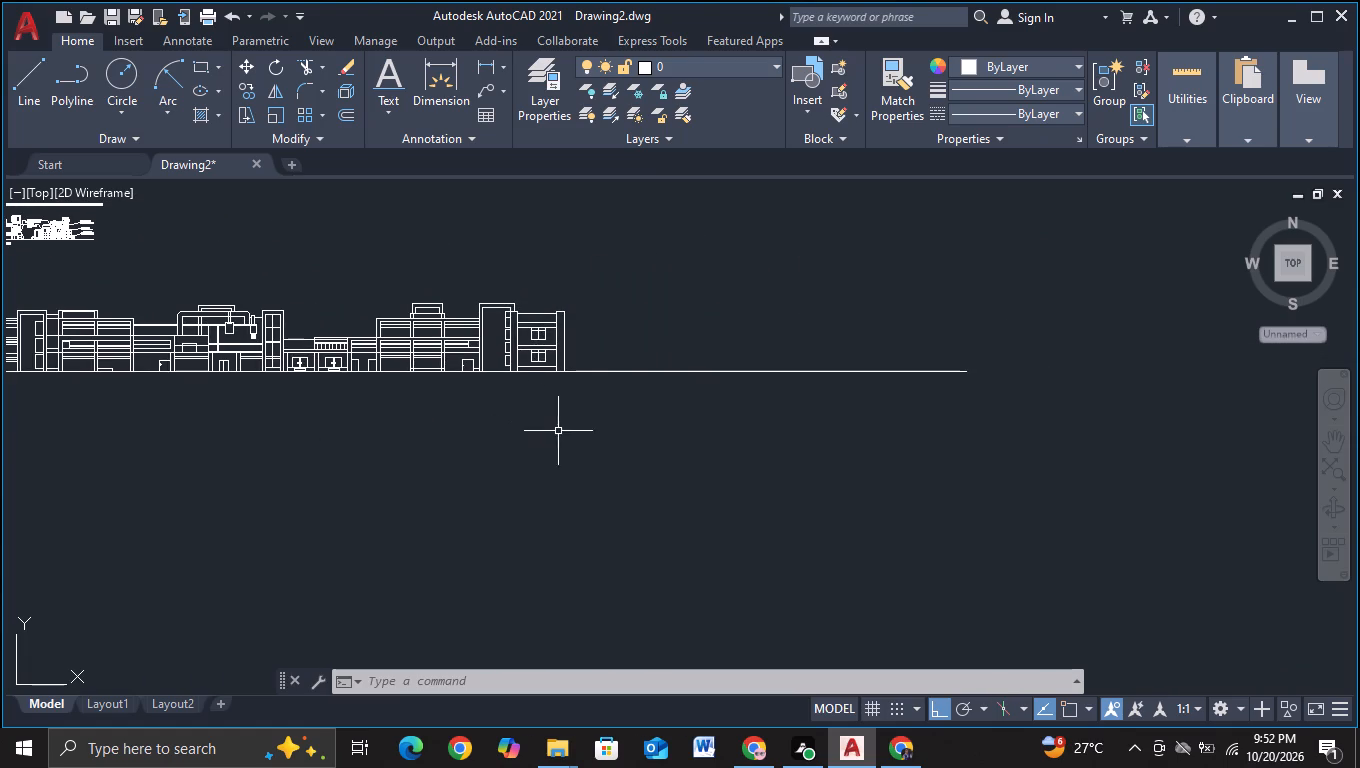
{"action": "middle_click_drag", "start_coordinate": [594, 438], "coordinate": [570, 441]}
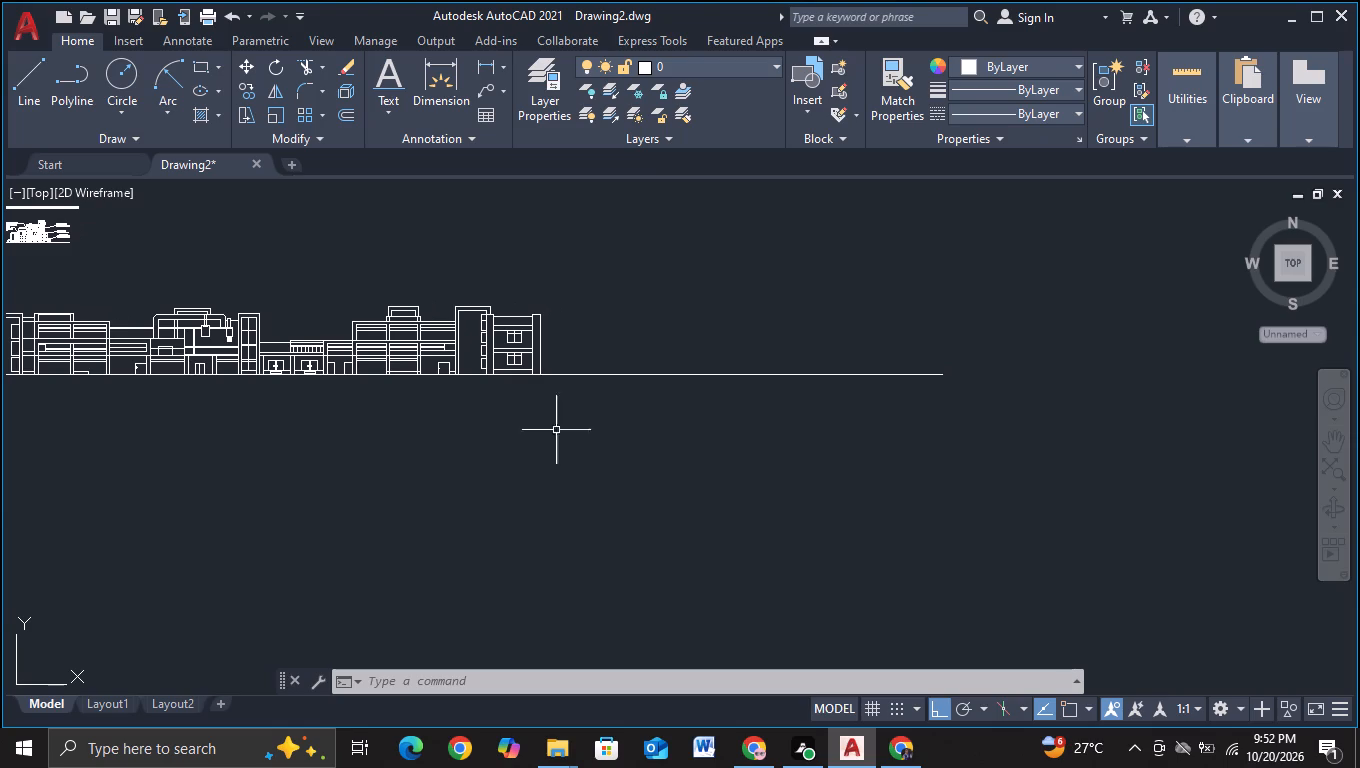
Draw a horizontal line about 1824 units outward from the end pillar's inner edge, level with the top of the block's middle floor band.
{"action": "left_click", "coordinate": [14, 83]}
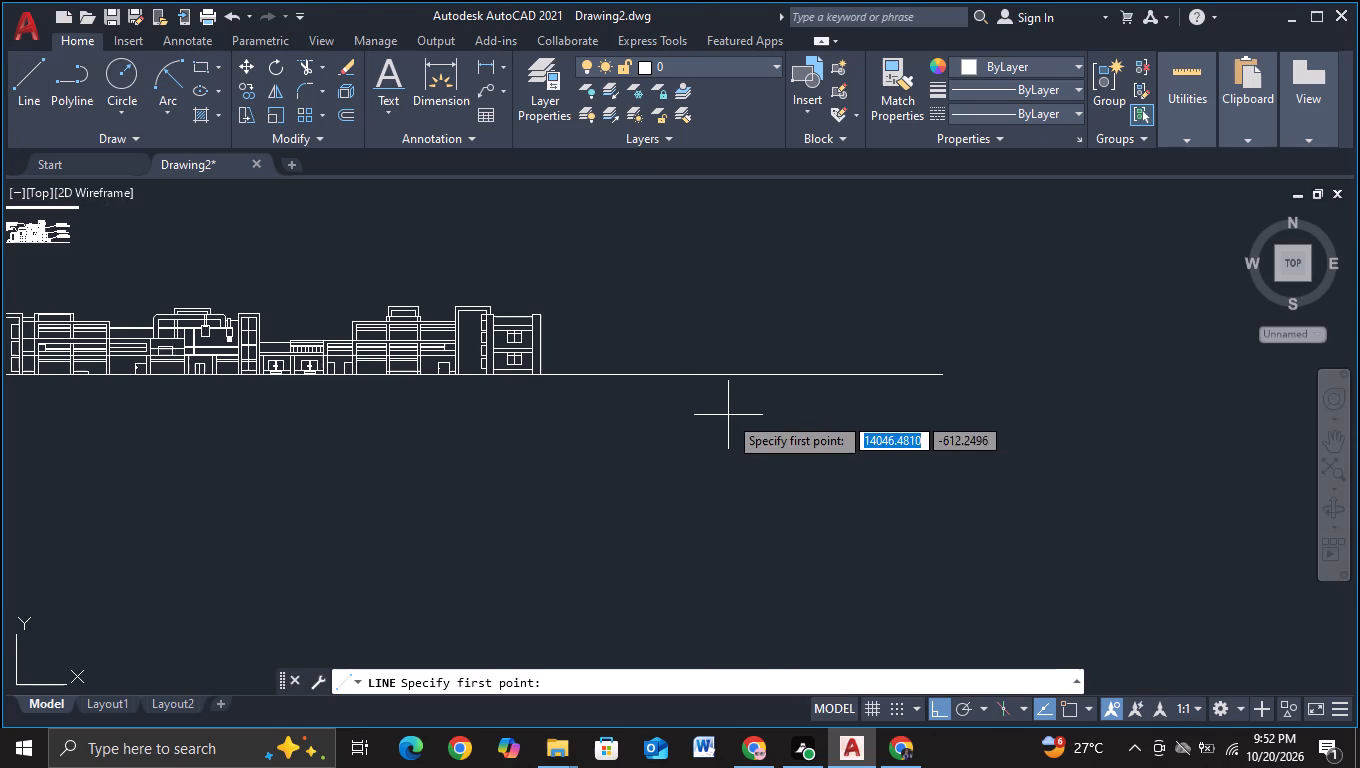
{"action": "scroll", "coordinate": [702, 370], "scroll_direction": "up", "scroll_amount": 1}
{"action": "scroll", "coordinate": [533, 329], "scroll_direction": "up", "scroll_amount": 1}
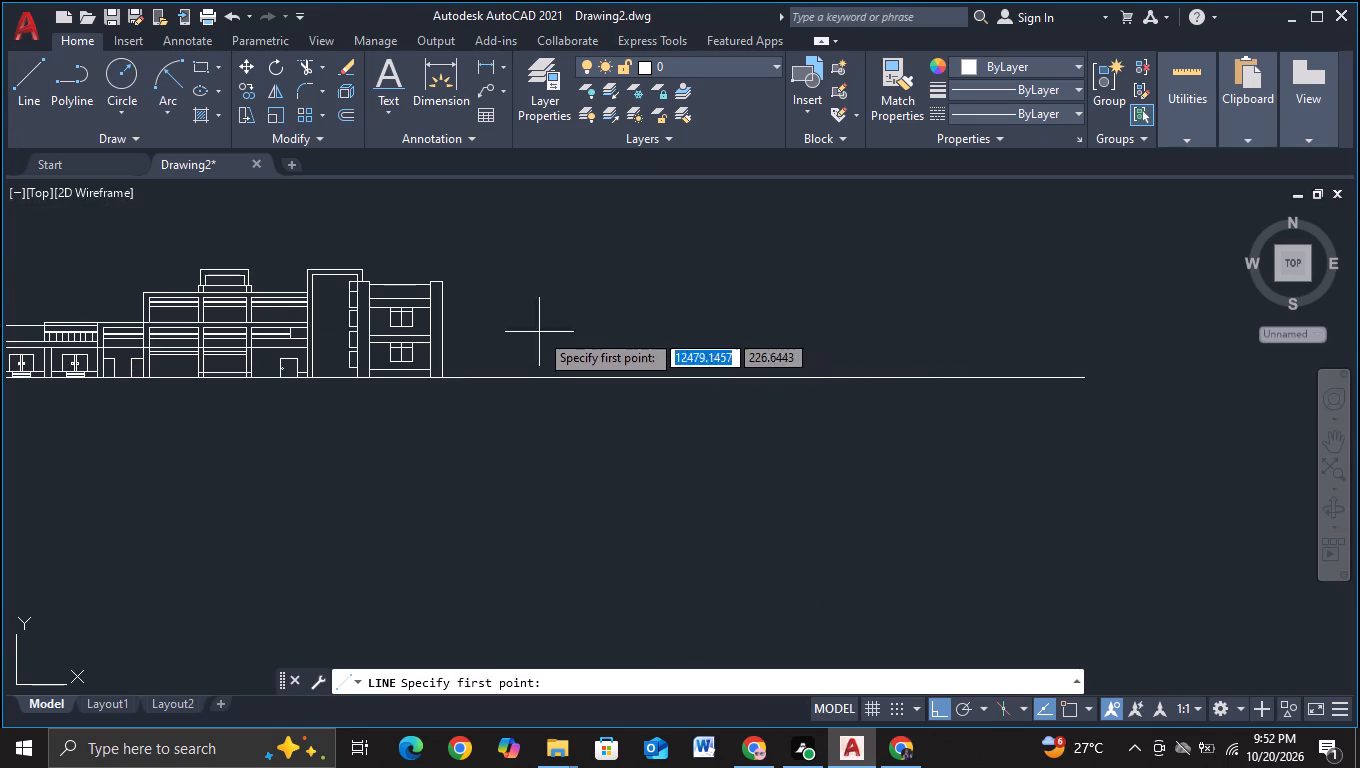
{"action": "scroll", "coordinate": [537, 332], "scroll_direction": "up", "scroll_amount": 1}
{"action": "middle_click_drag", "start_coordinate": [443, 331], "coordinate": [504, 286]}
{"action": "scroll", "coordinate": [483, 287], "scroll_direction": "up", "scroll_amount": 1}
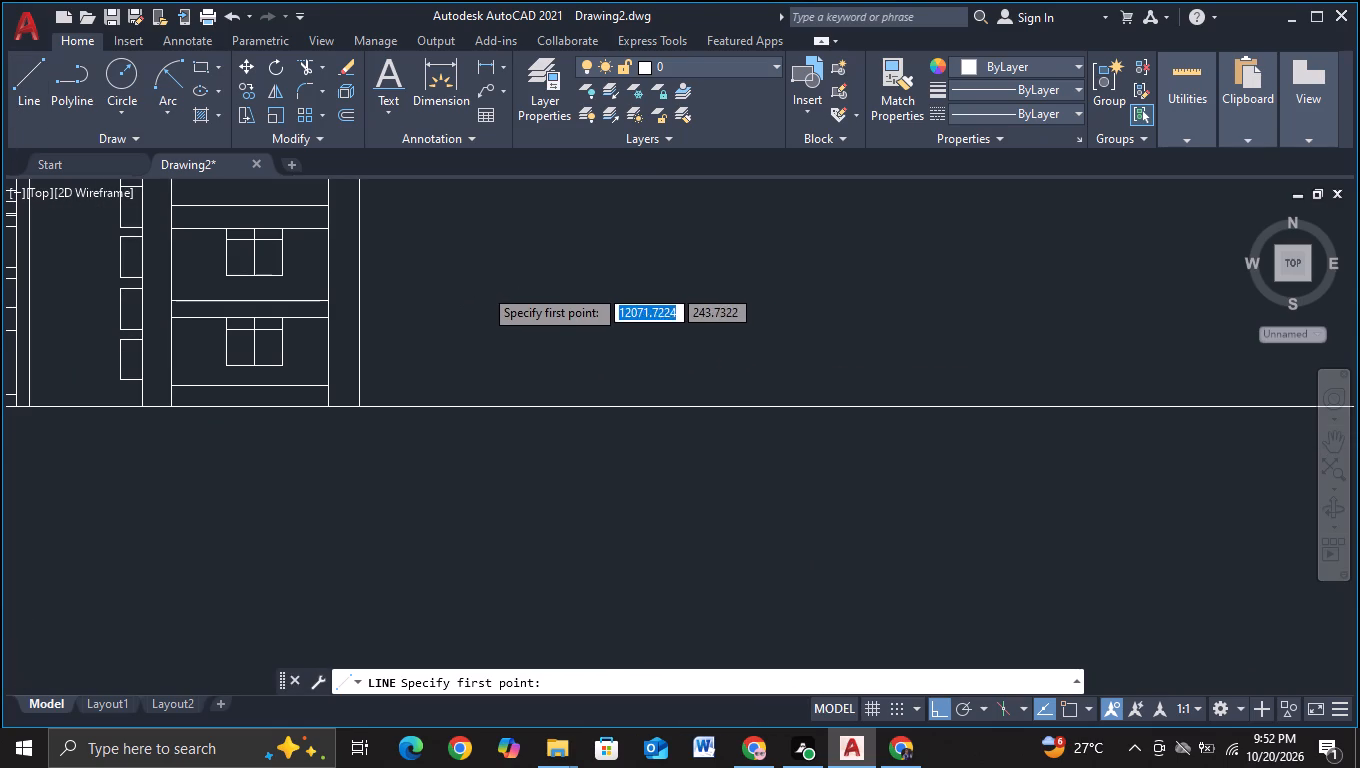
{"action": "middle_click_drag", "start_coordinate": [386, 321], "coordinate": [441, 418]}
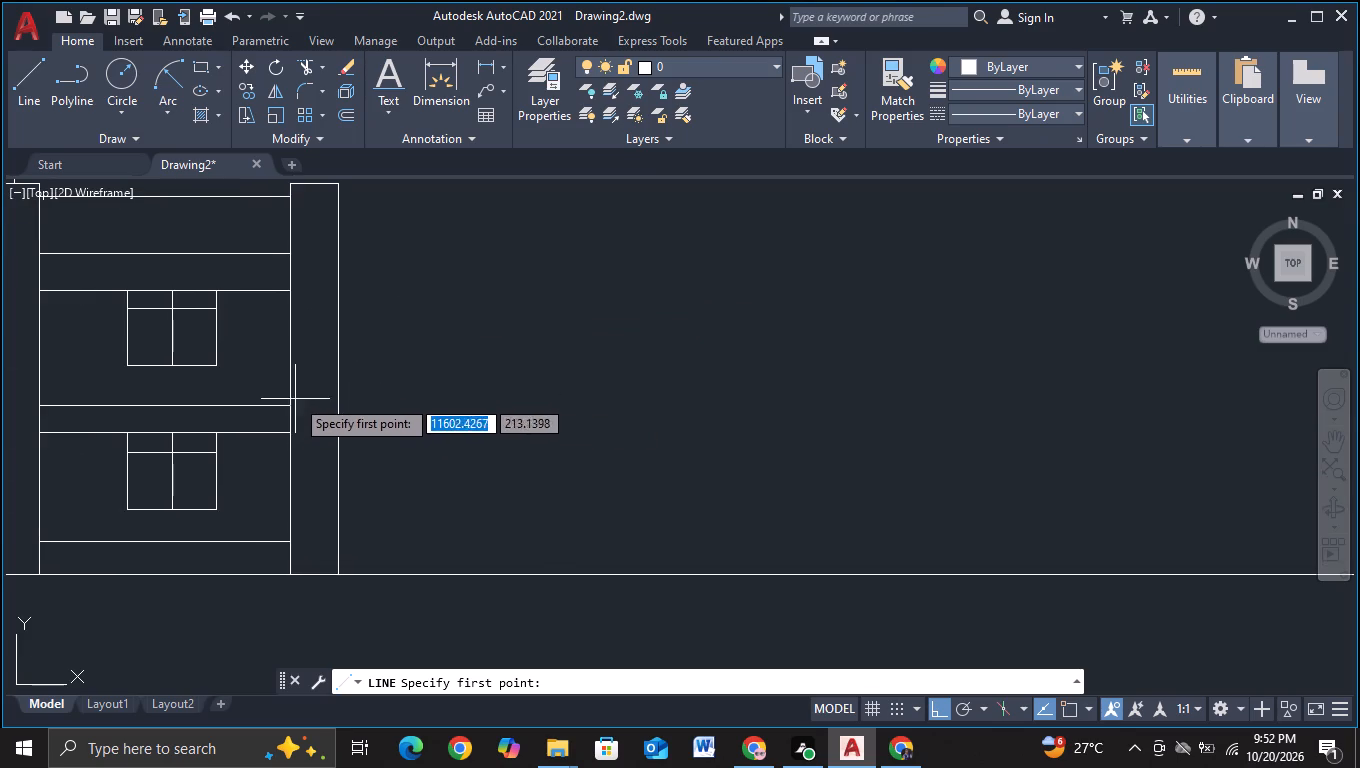
{"action": "key", "text": "F3"}
{"action": "left_click", "coordinate": [37, 115]}
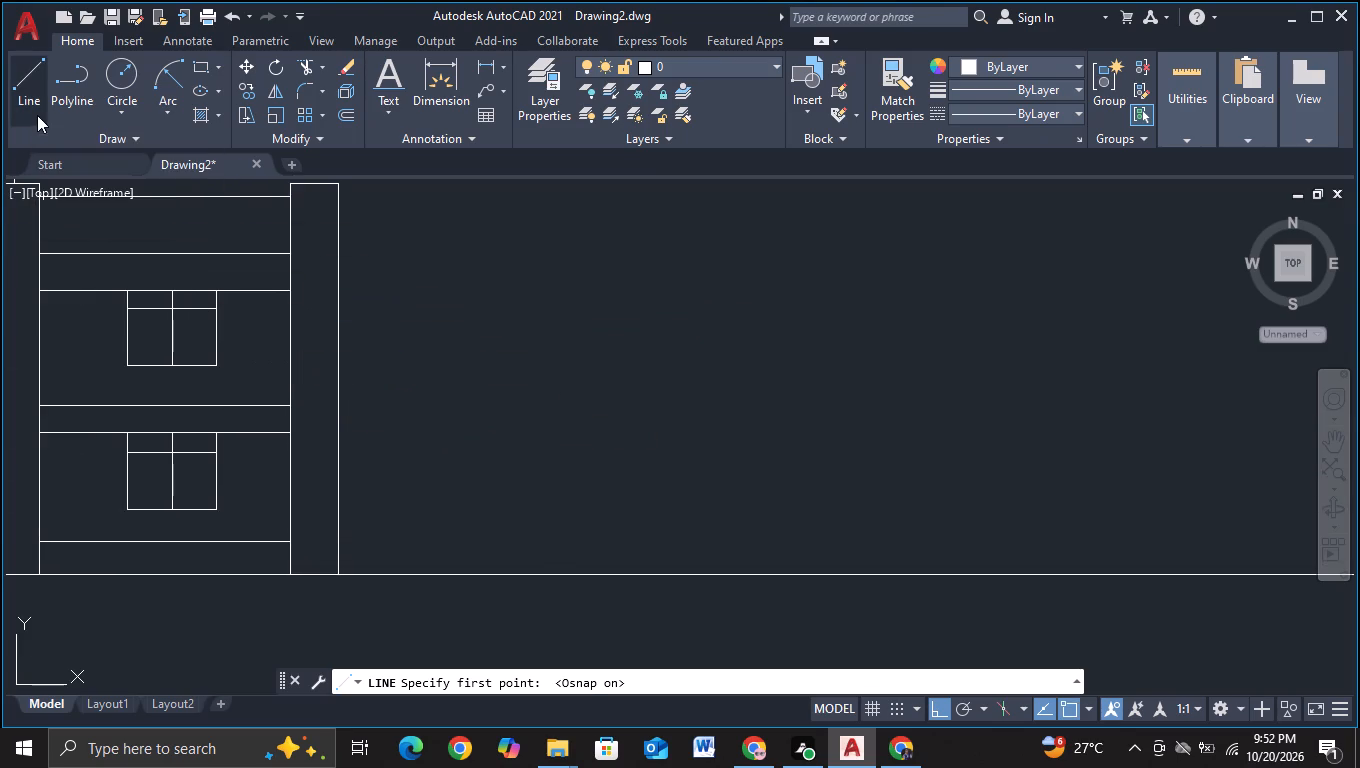
{"action": "left_click", "coordinate": [290, 400]}
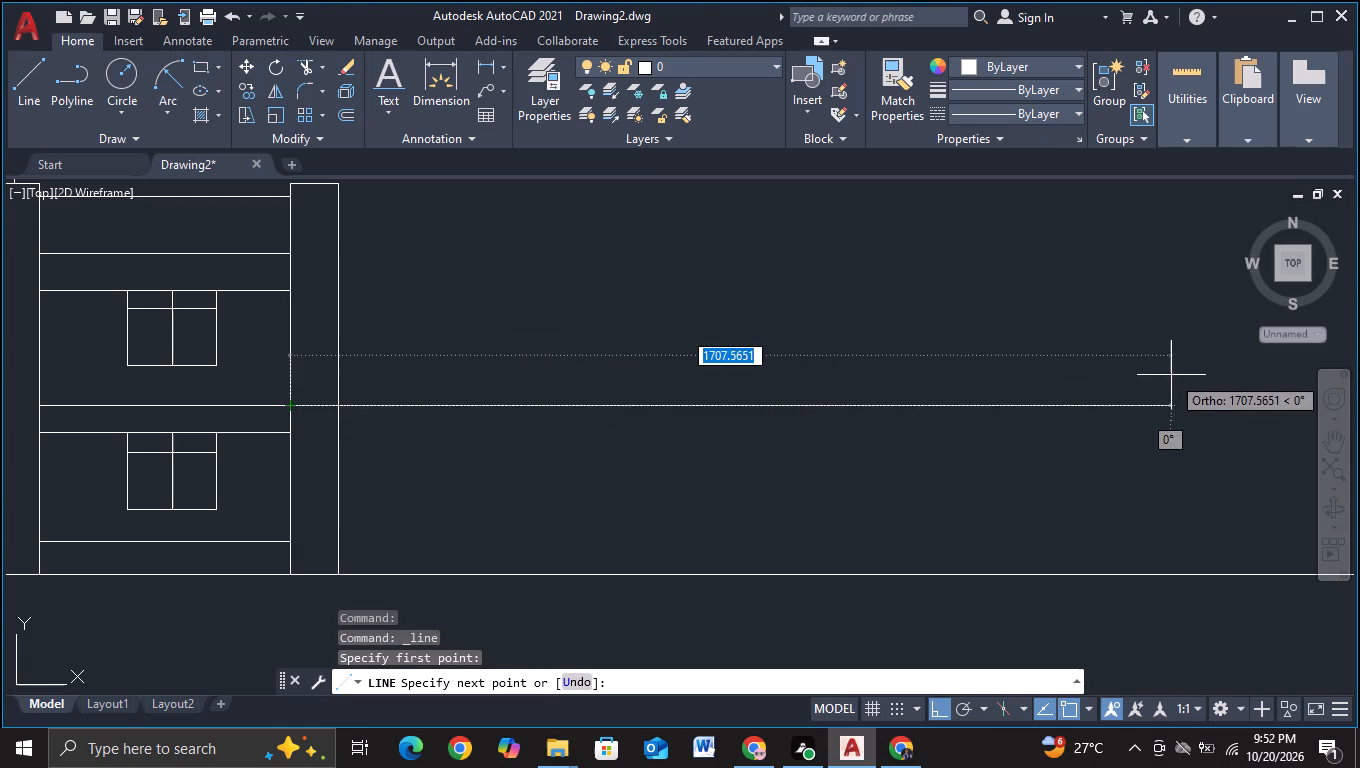
{"action": "middle_click_drag", "start_coordinate": [1171, 375], "coordinate": [797, 375]}
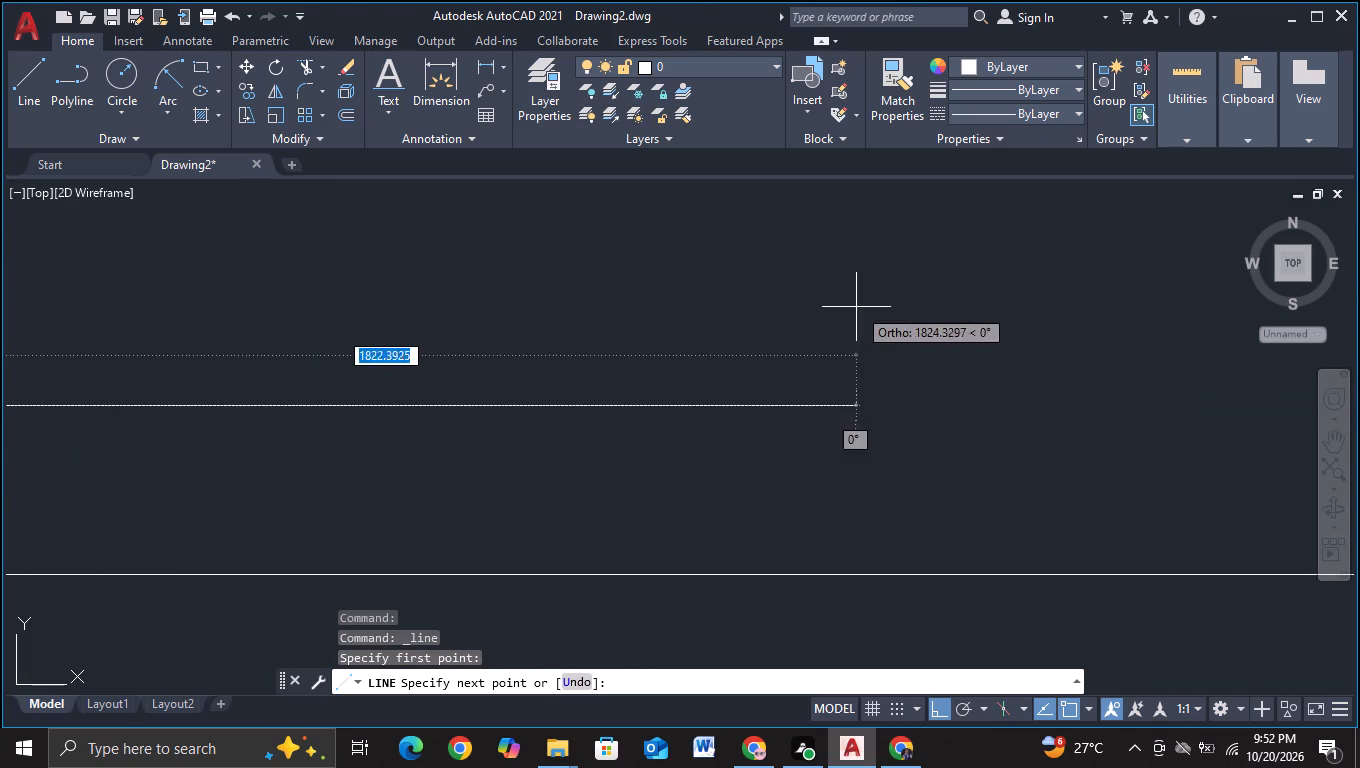
{"action": "left_click", "coordinate": [856, 307]}
Continue the line up about 60 units and back horizontally past the end pillar, outlining a long, thin band.
{"action": "scroll", "coordinate": [856, 307], "scroll_direction": "down", "scroll_amount": 3}
{"action": "scroll", "coordinate": [853, 308], "scroll_direction": "up", "scroll_amount": 2}
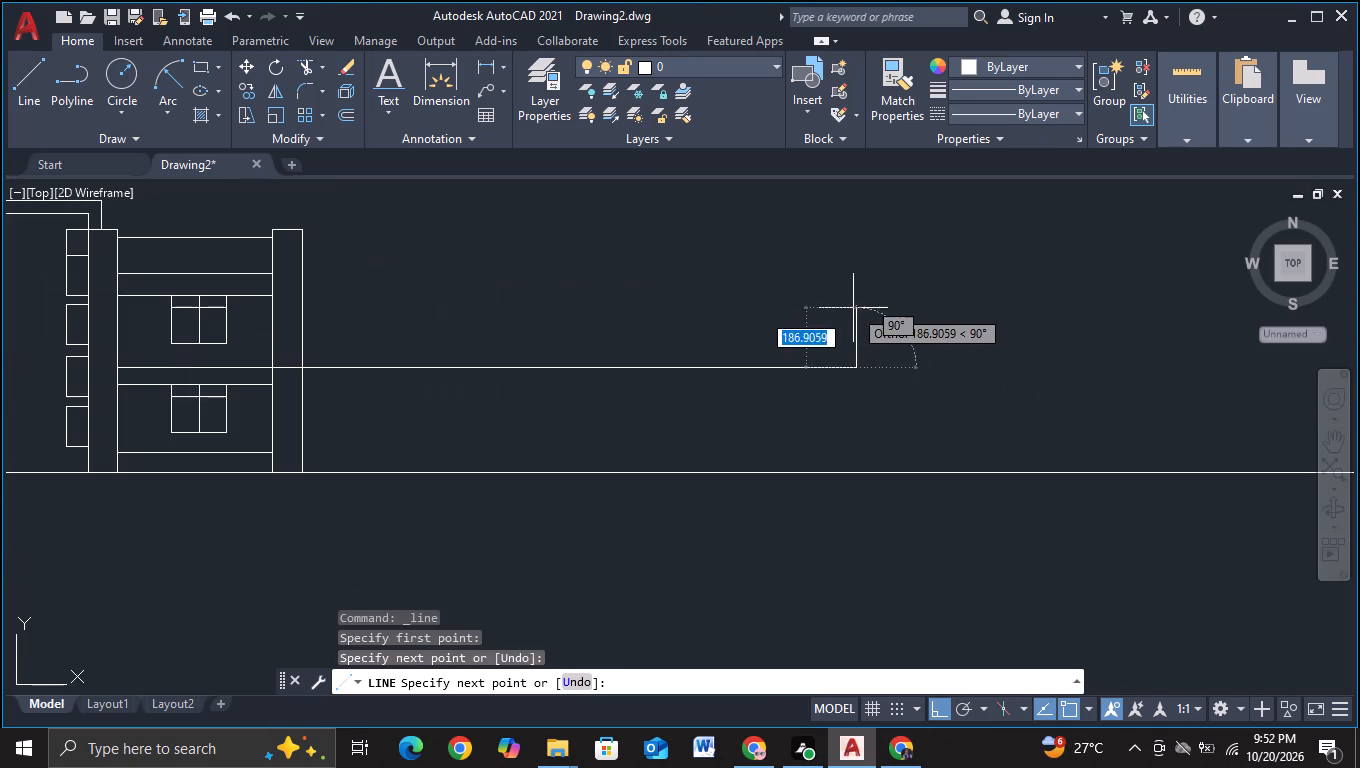
{"action": "scroll", "coordinate": [877, 341], "scroll_direction": "up", "scroll_amount": 2}
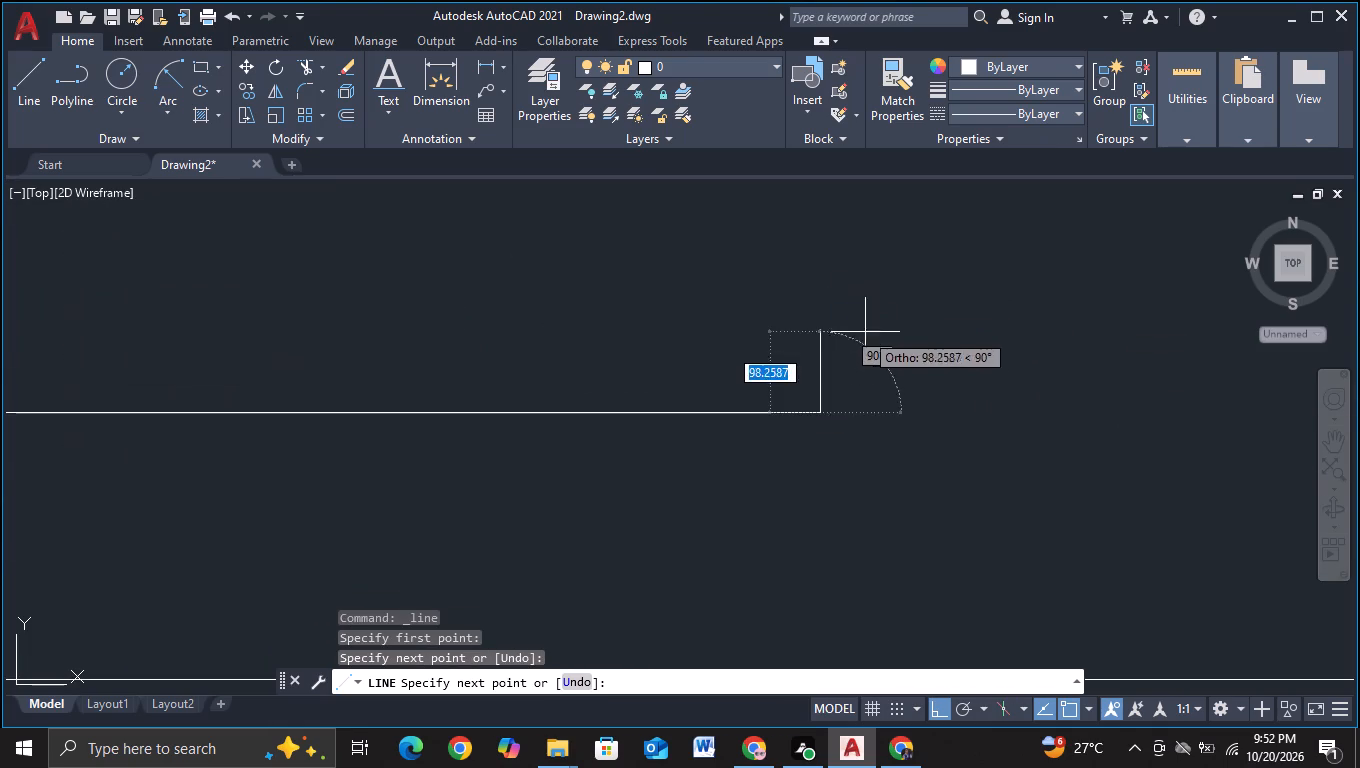
{"action": "left_click", "coordinate": [856, 364]}
{"action": "middle_click_drag", "start_coordinate": [550, 329], "coordinate": [1331, 345]}
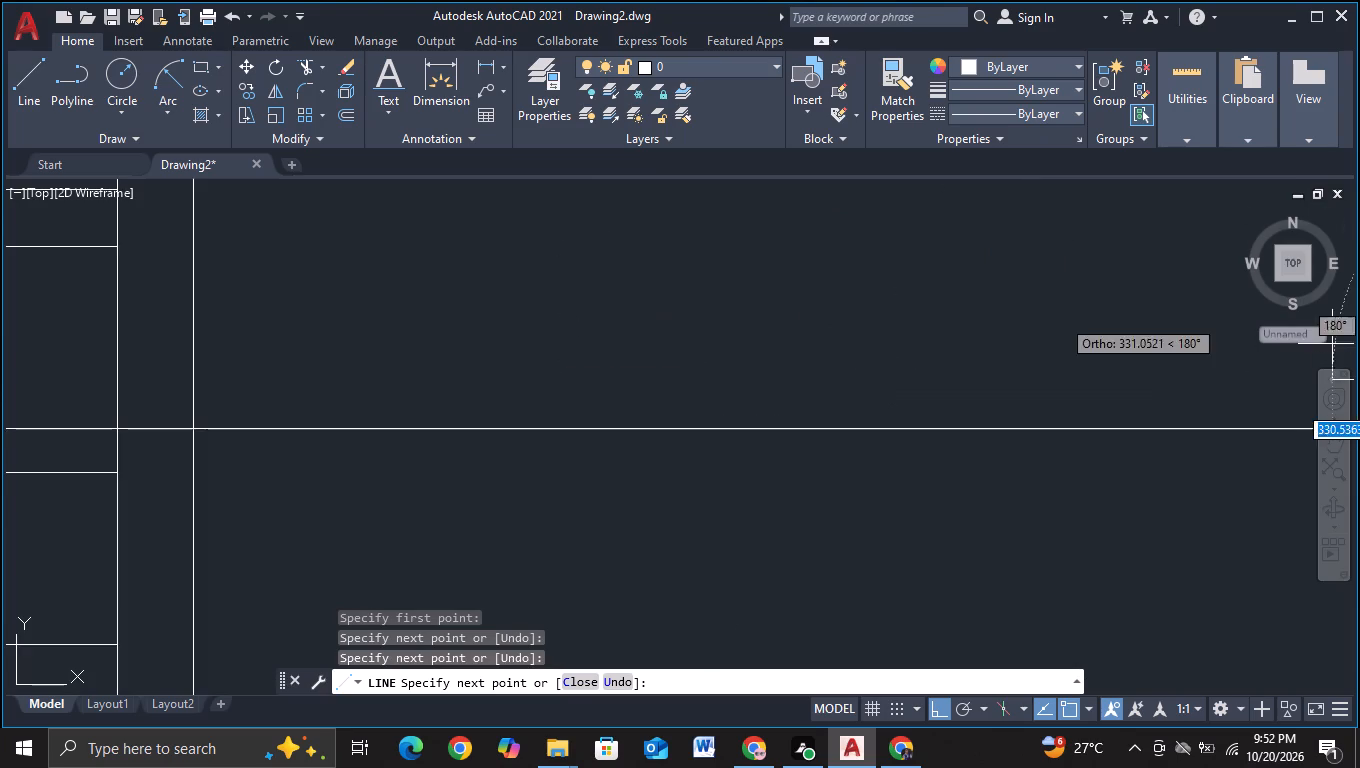
{"action": "scroll", "coordinate": [1031, 322], "scroll_direction": "down", "scroll_amount": 2}
{"action": "scroll", "coordinate": [700, 359], "scroll_direction": "up", "scroll_amount": 2}
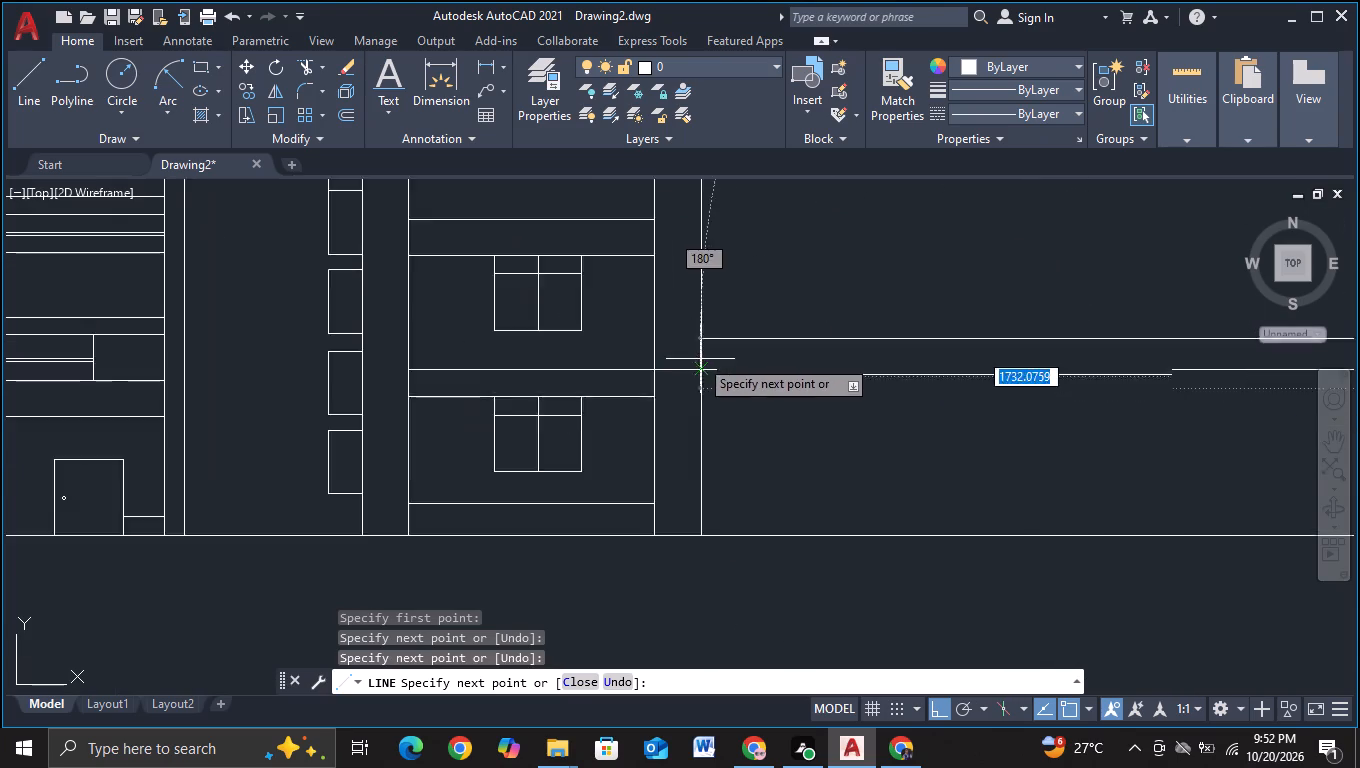
{"action": "left_click", "coordinate": [598, 343]}
{"action": "key", "text": "Escape"}
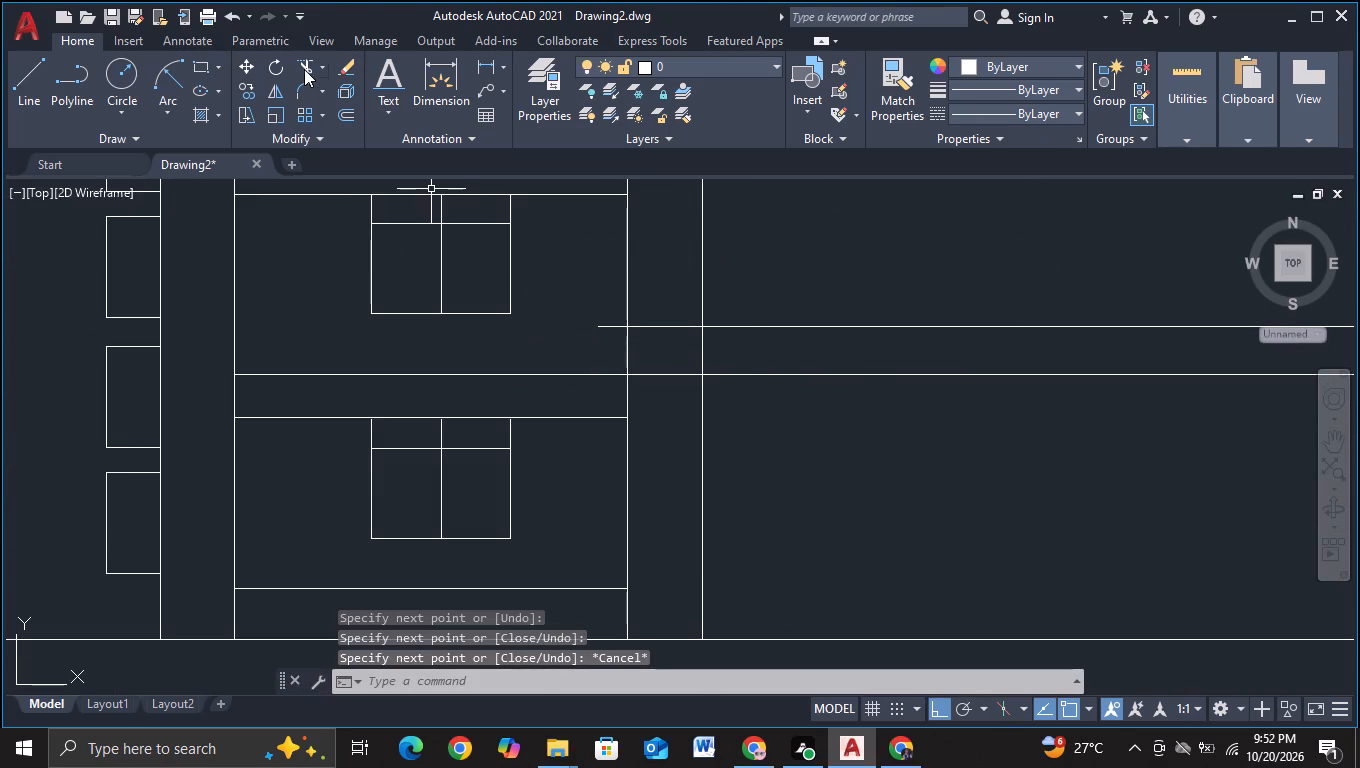
Trim the band's two horizontal lines where they overlap the end pillar so they start at its outer edge.
{"action": "left_click", "coordinate": [304, 69]}
{"action": "left_click", "coordinate": [605, 328]}
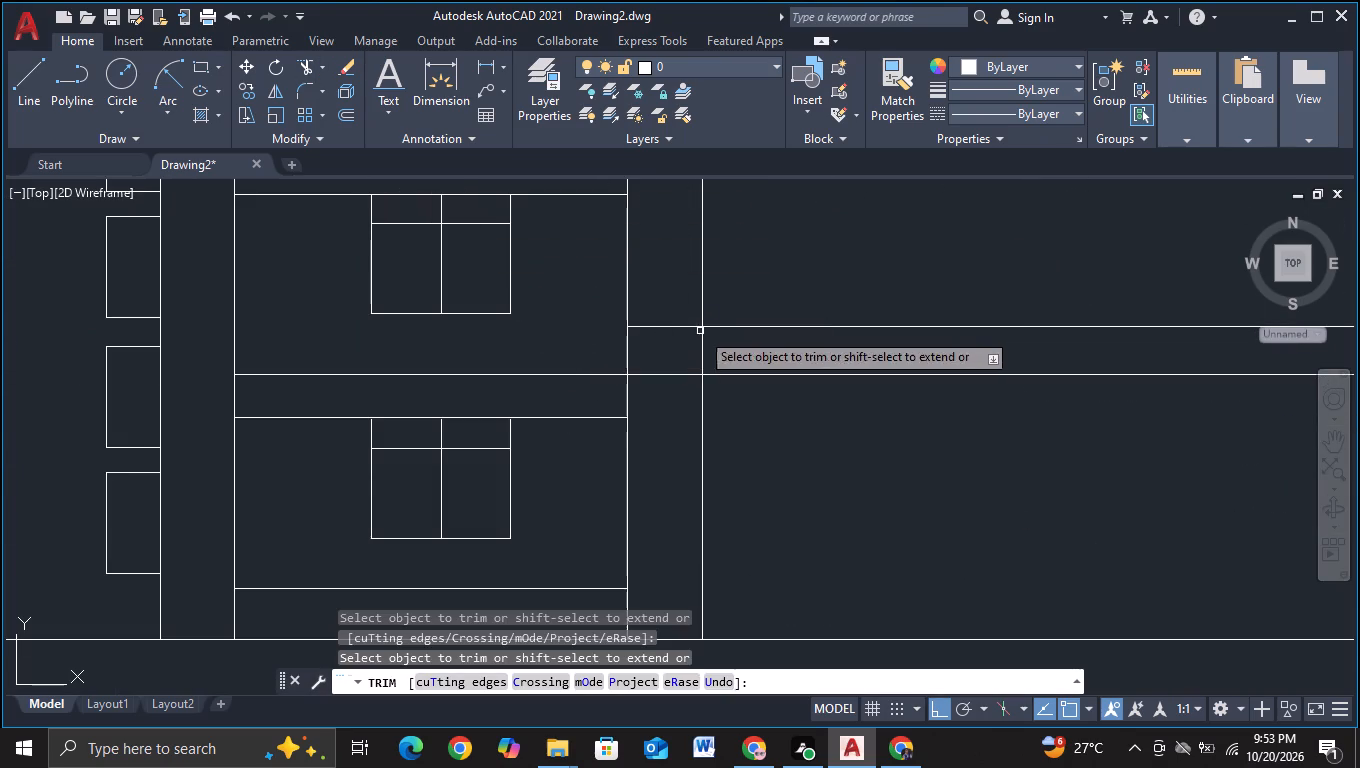
{"action": "left_click_drag", "start_coordinate": [665, 291], "coordinate": [679, 436]}
{"action": "scroll", "coordinate": [757, 412], "scroll_direction": "down", "scroll_amount": 1}
{"action": "middle_click_drag", "start_coordinate": [756, 440], "coordinate": [508, 426]}
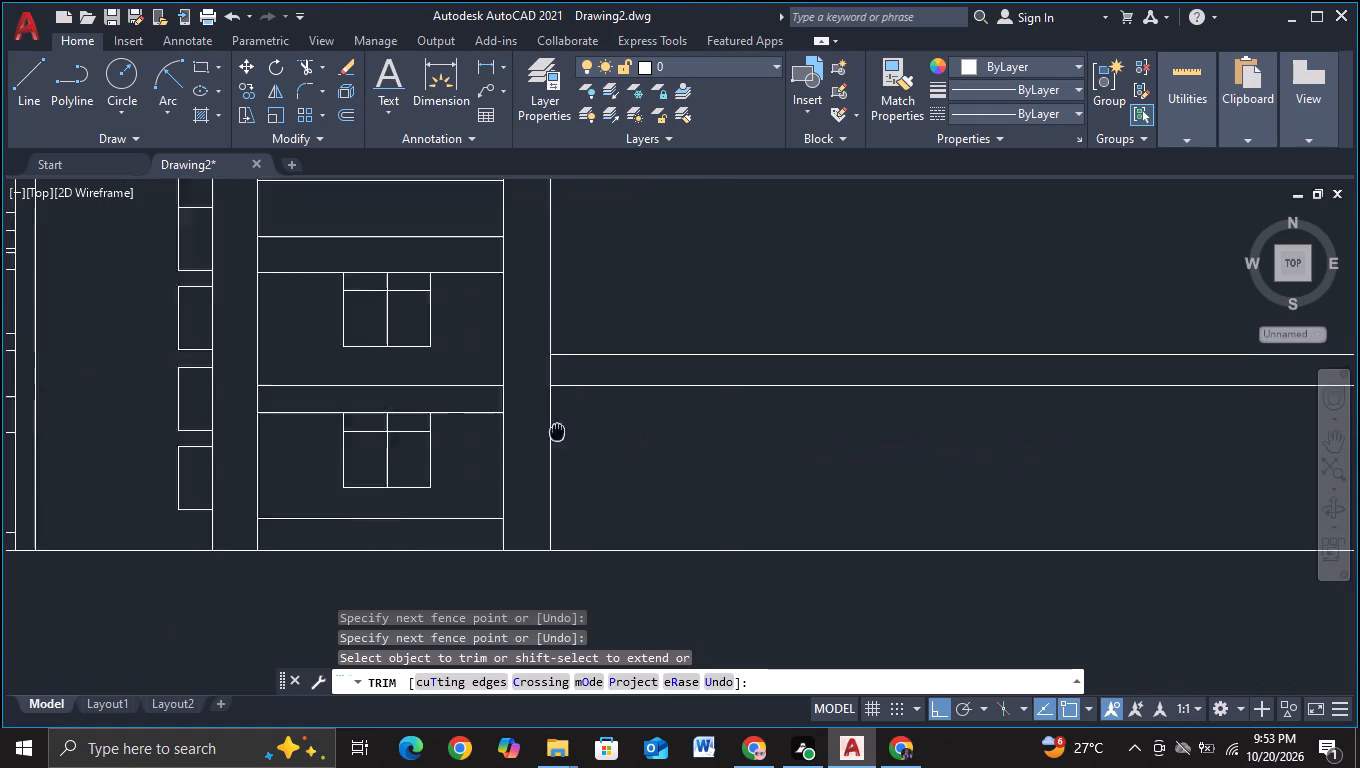
{"action": "key", "text": "Escape"}
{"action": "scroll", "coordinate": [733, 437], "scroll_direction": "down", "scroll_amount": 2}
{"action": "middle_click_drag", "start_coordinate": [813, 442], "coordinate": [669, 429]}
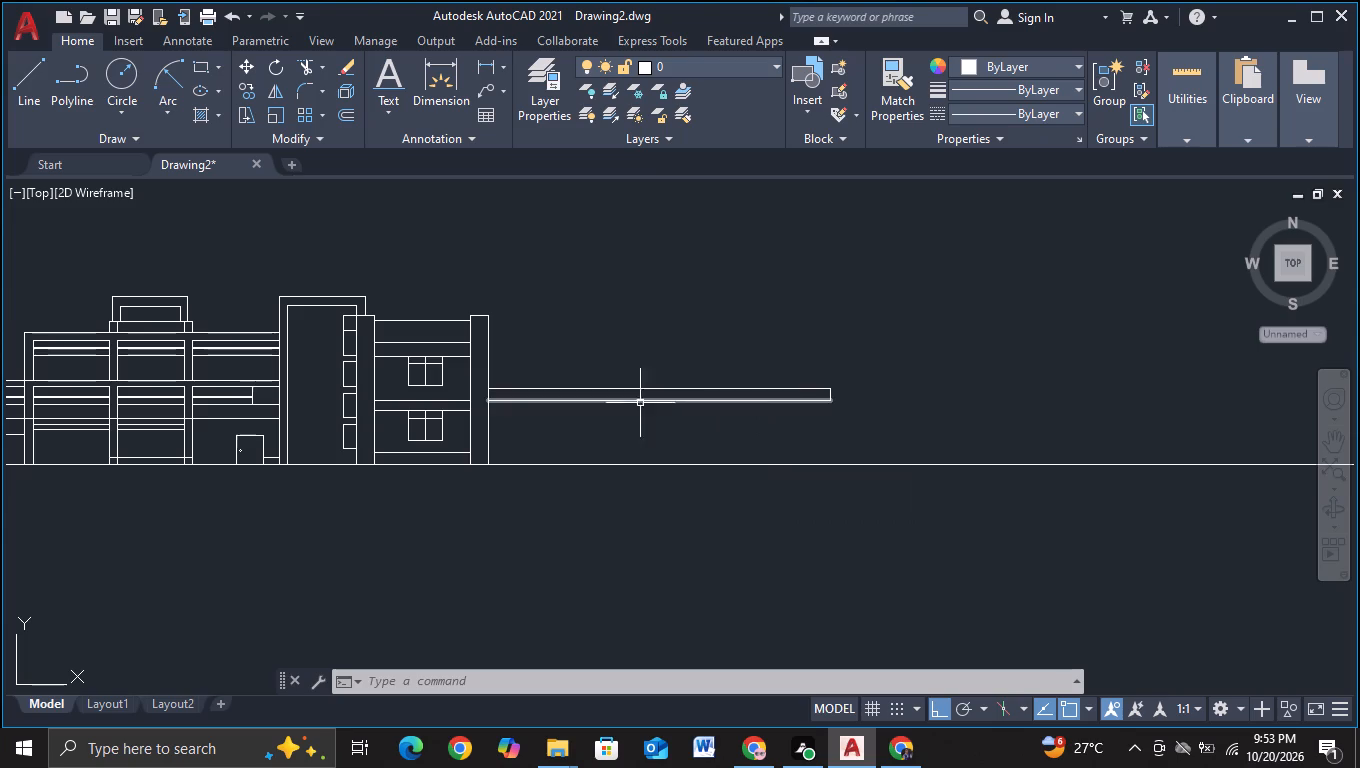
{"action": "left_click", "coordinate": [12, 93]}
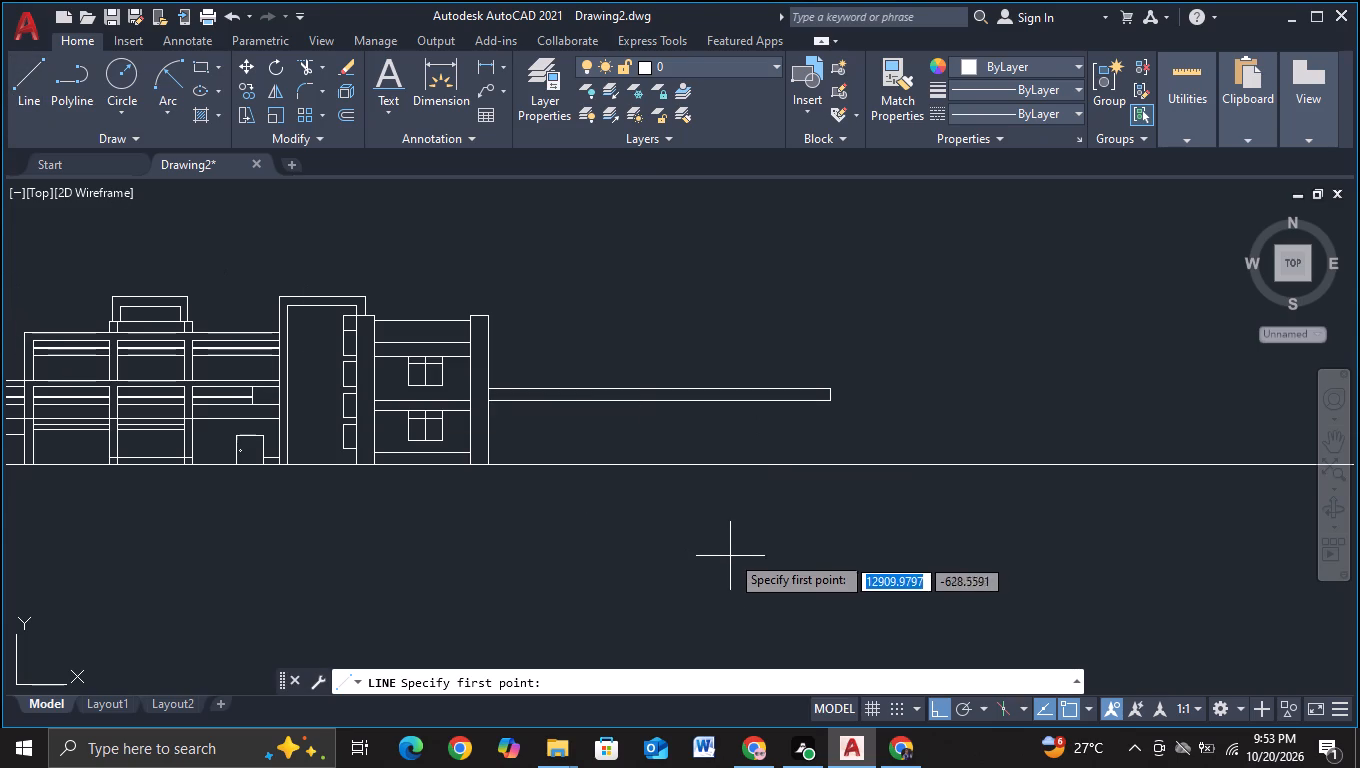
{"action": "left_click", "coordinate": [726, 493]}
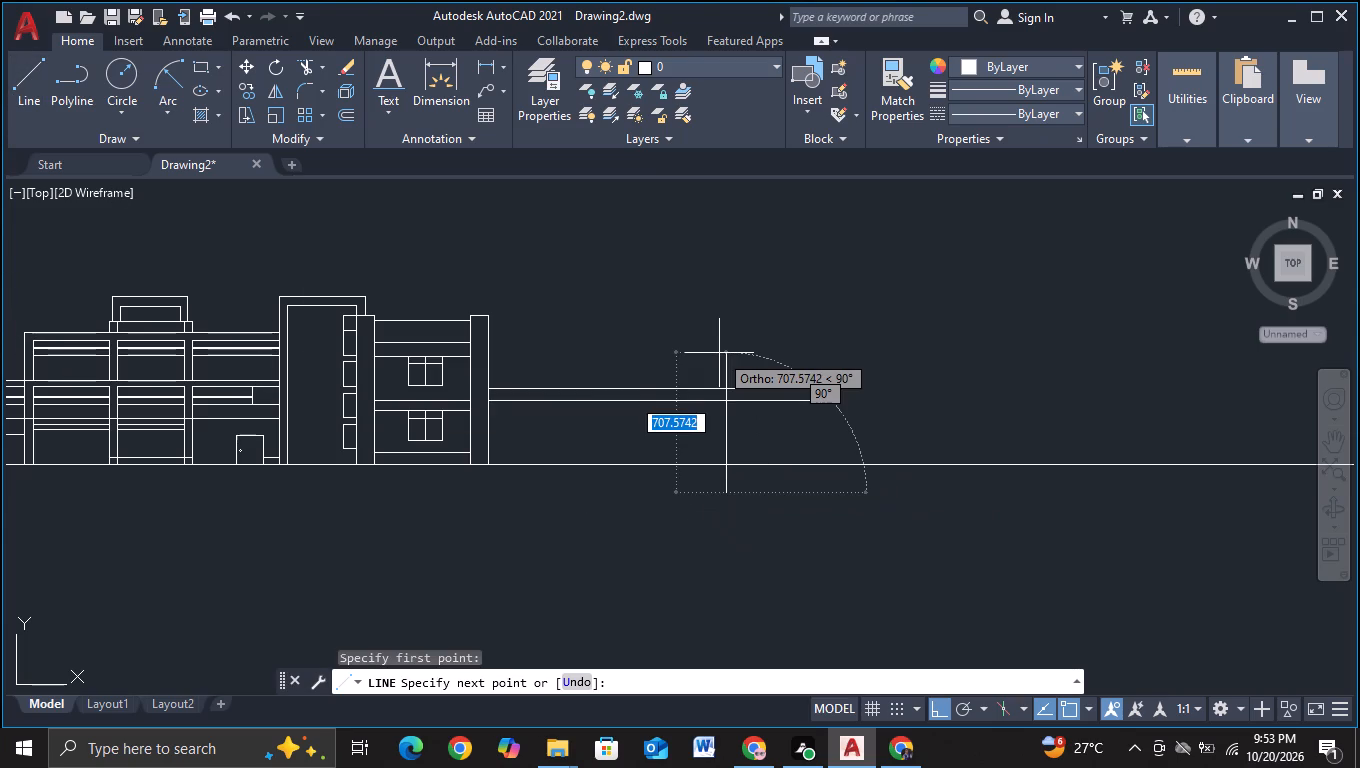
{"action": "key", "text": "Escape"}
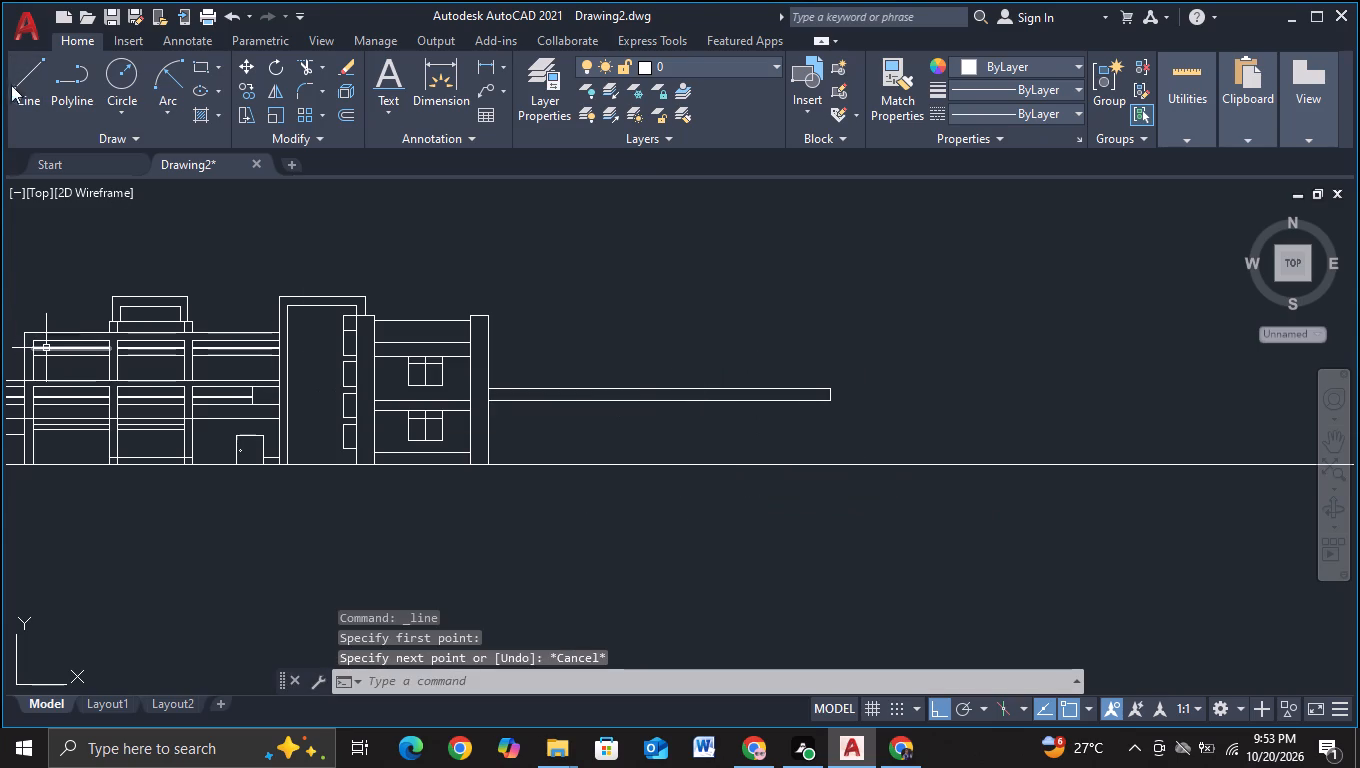
Draw a vertical line about 753 units long from below the ground line up through the band, near its outer end.
{"action": "left_click", "coordinate": [17, 81]}
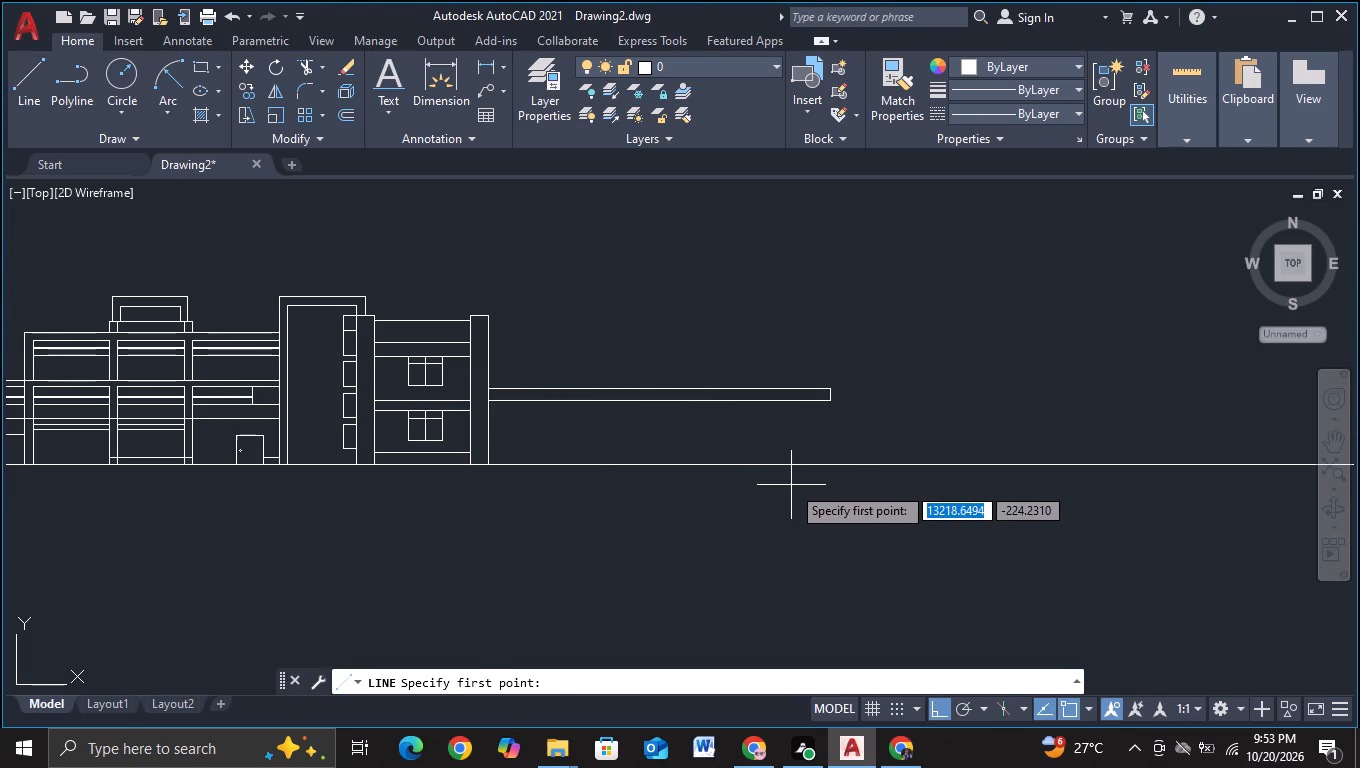
{"action": "left_click", "coordinate": [791, 485]}
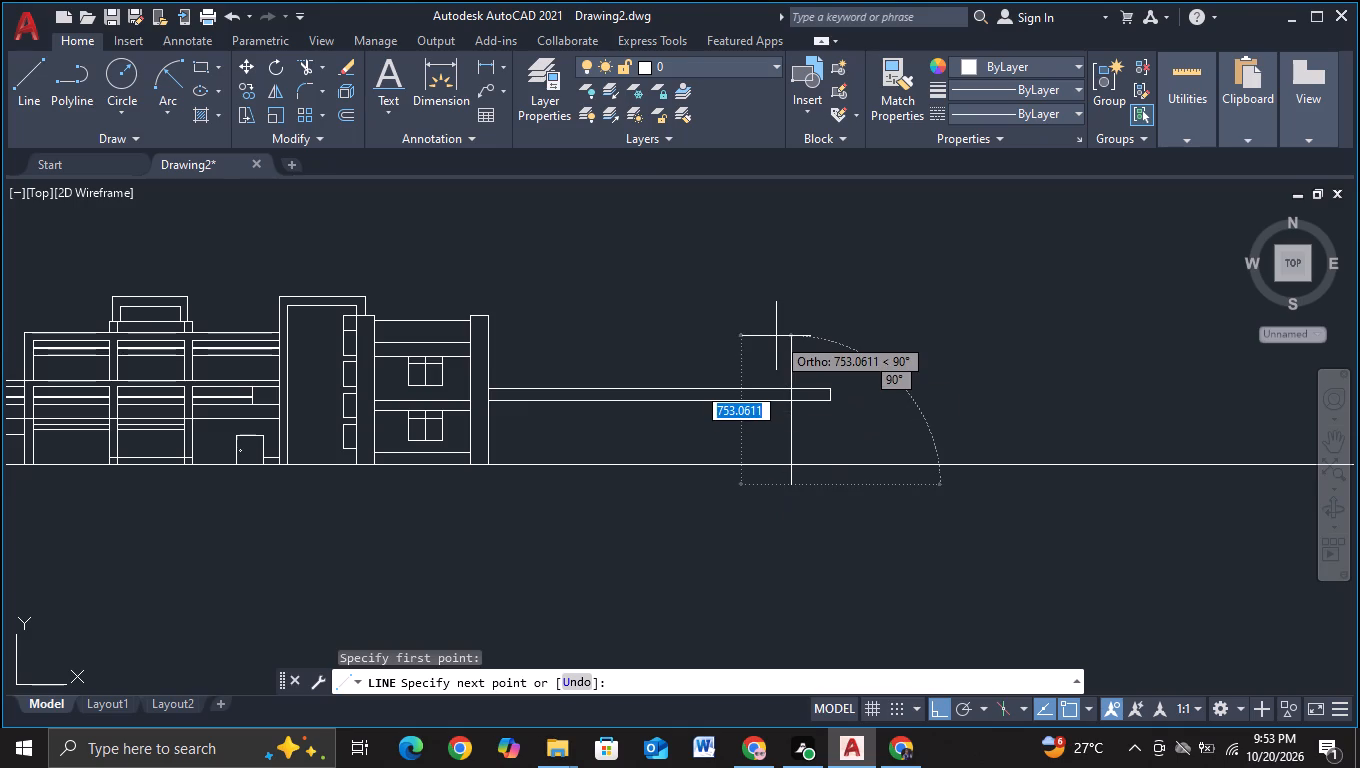
{"action": "left_click", "coordinate": [776, 336]}
{"action": "key", "text": "Escape"}
Trim the band beyond the new vertical line, and the vertical's excess above the band and below the ground line.
{"action": "left_click", "coordinate": [303, 67]}
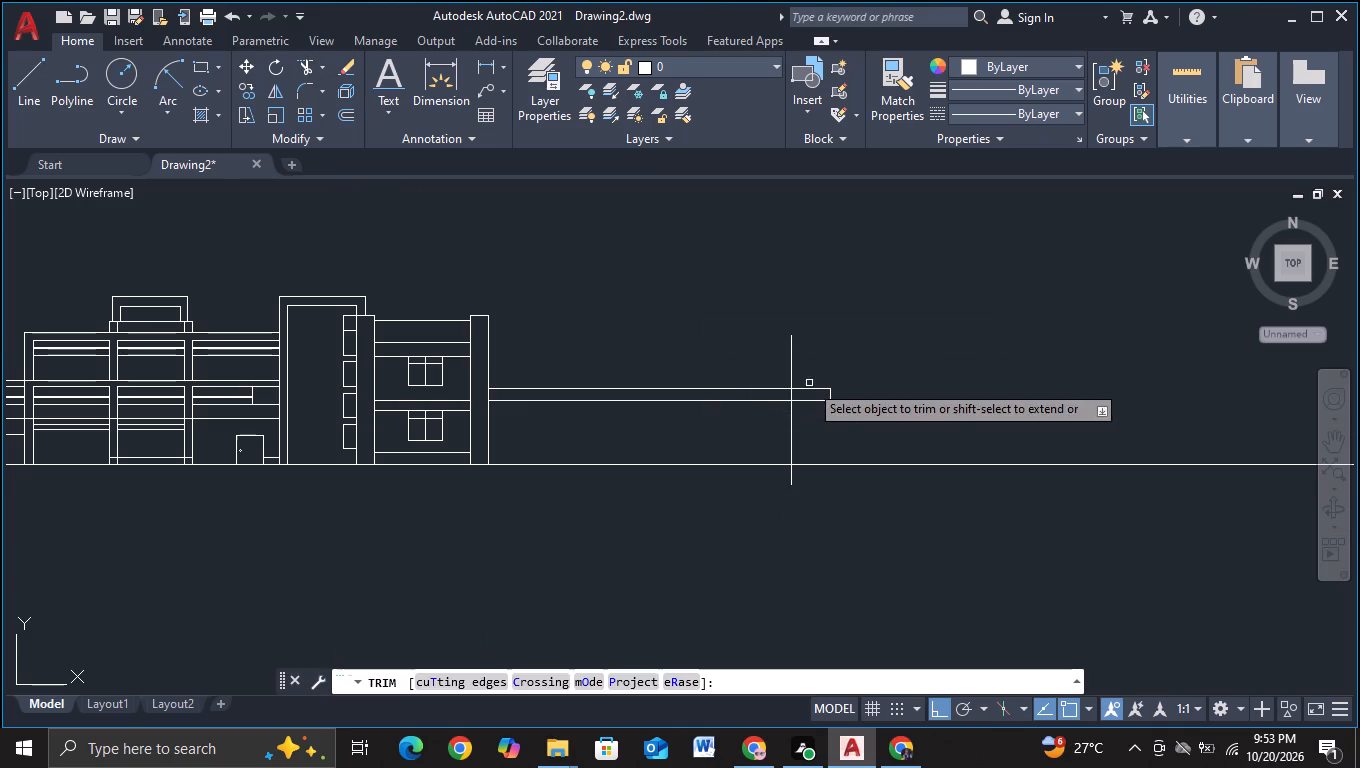
{"action": "left_click_drag", "start_coordinate": [759, 365], "coordinate": [828, 393]}
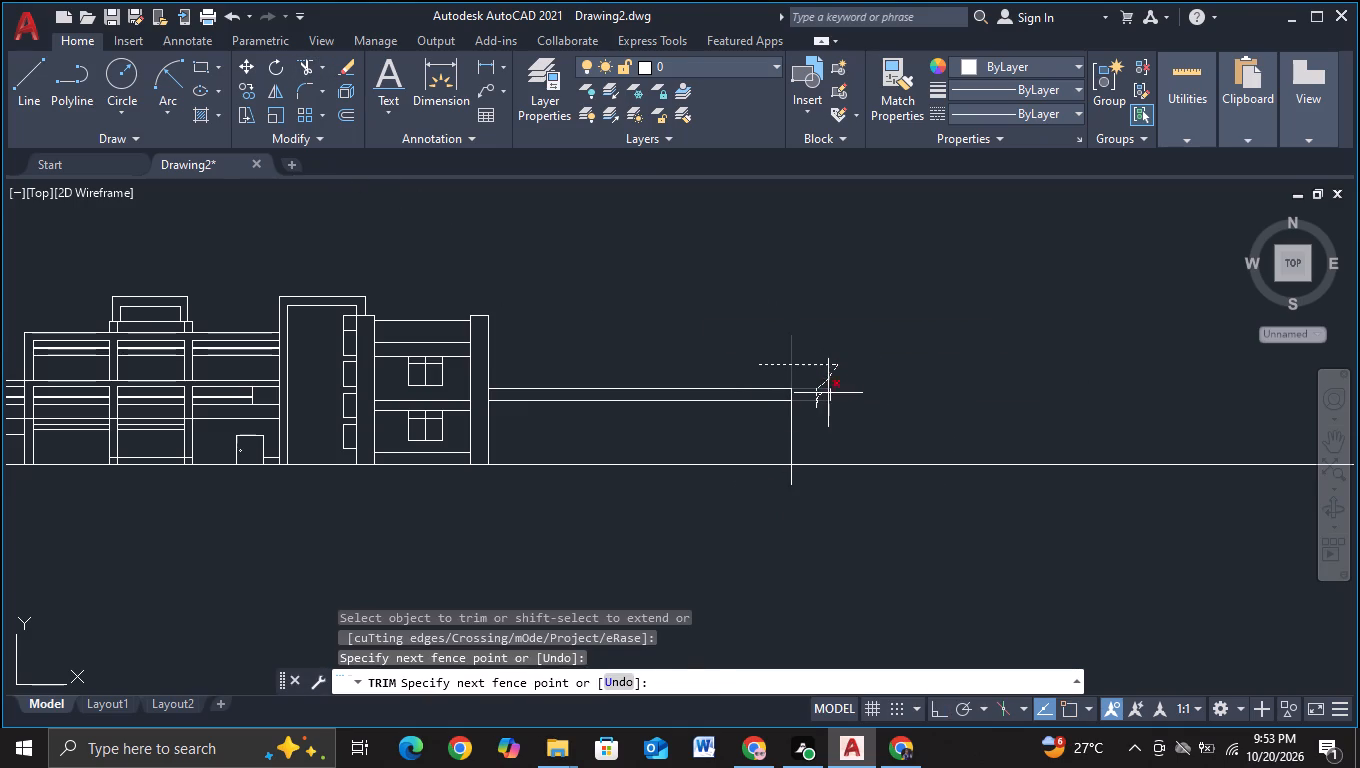
{"action": "left_click_drag", "start_coordinate": [828, 393], "coordinate": [838, 394]}
{"action": "left_click_drag", "start_coordinate": [772, 483], "coordinate": [832, 474]}
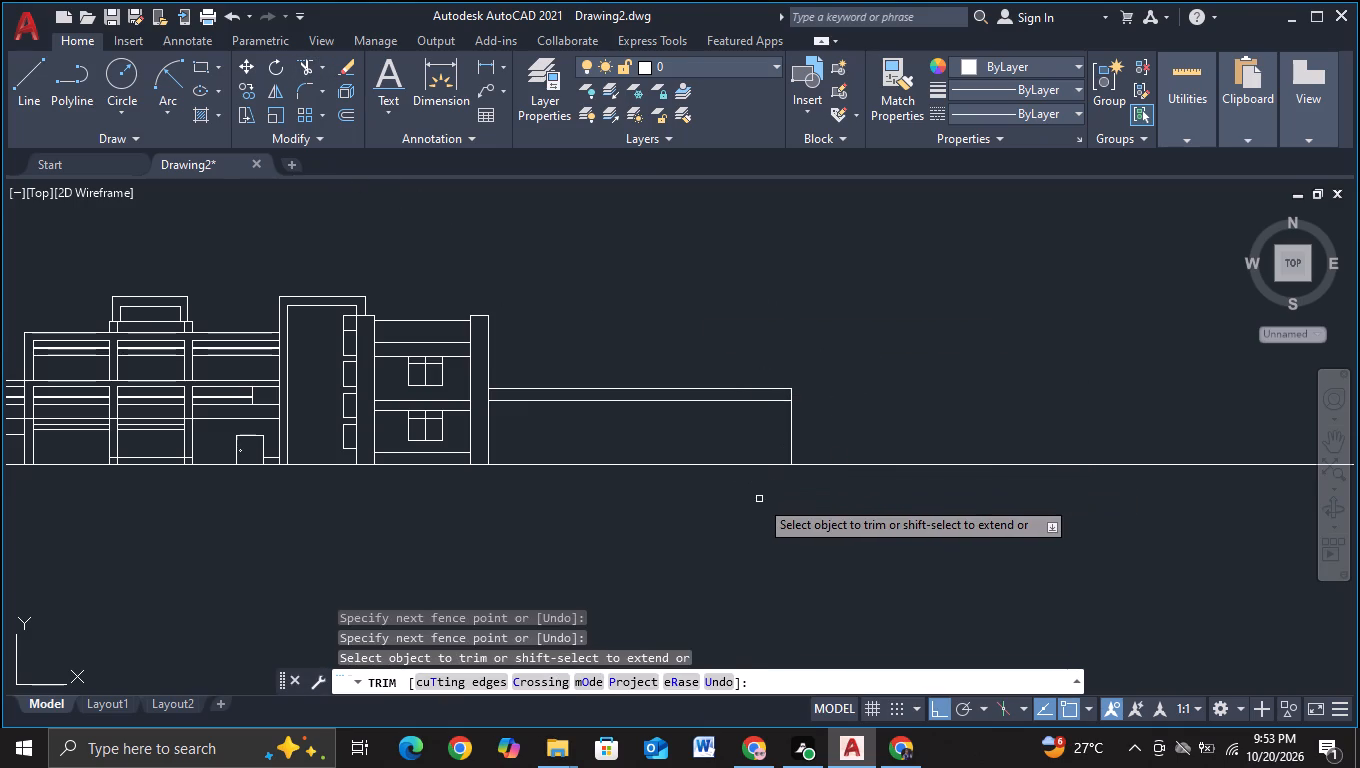
{"action": "key", "text": "Escape"}
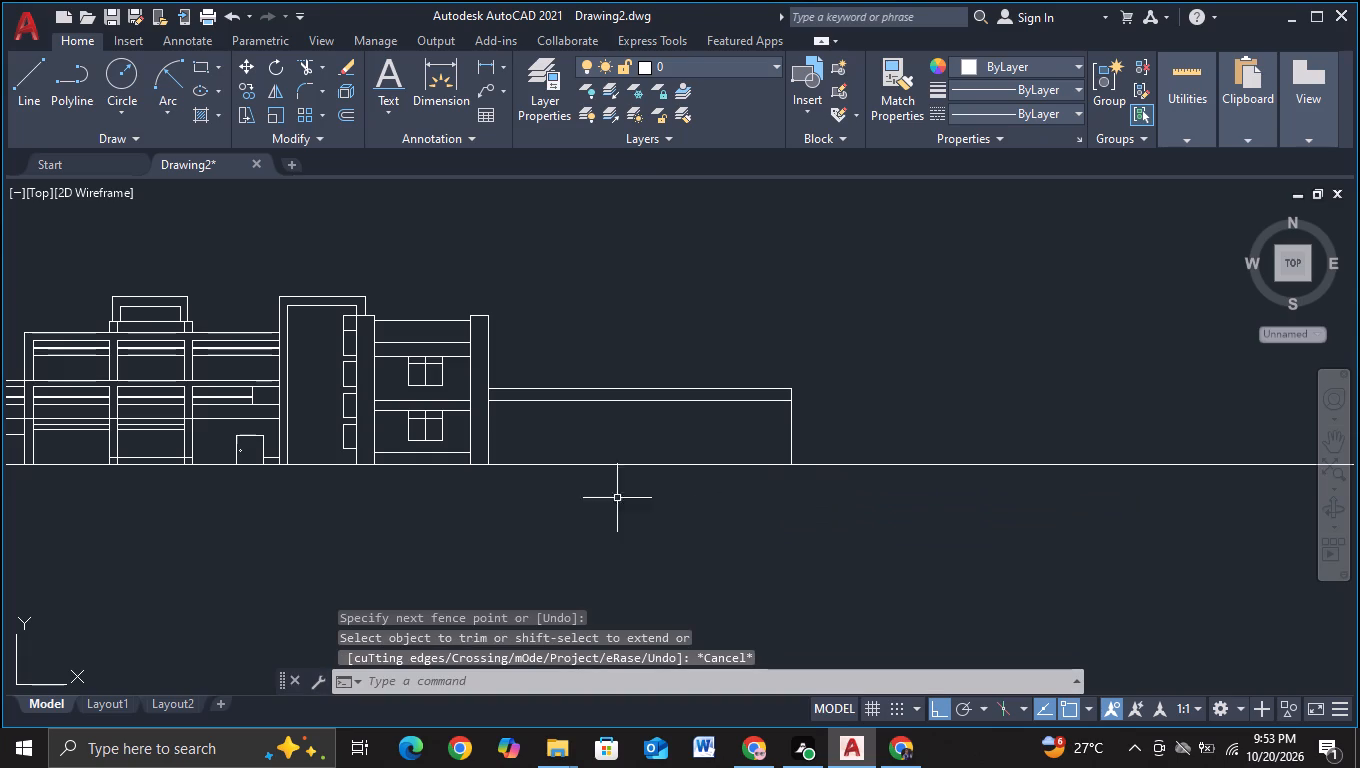
Copy the band's top line about 89 units upward.
{"action": "left_click", "coordinate": [598, 390]}
{"action": "key", "text": "c"}
{"action": "left_click", "coordinate": [647, 449]}
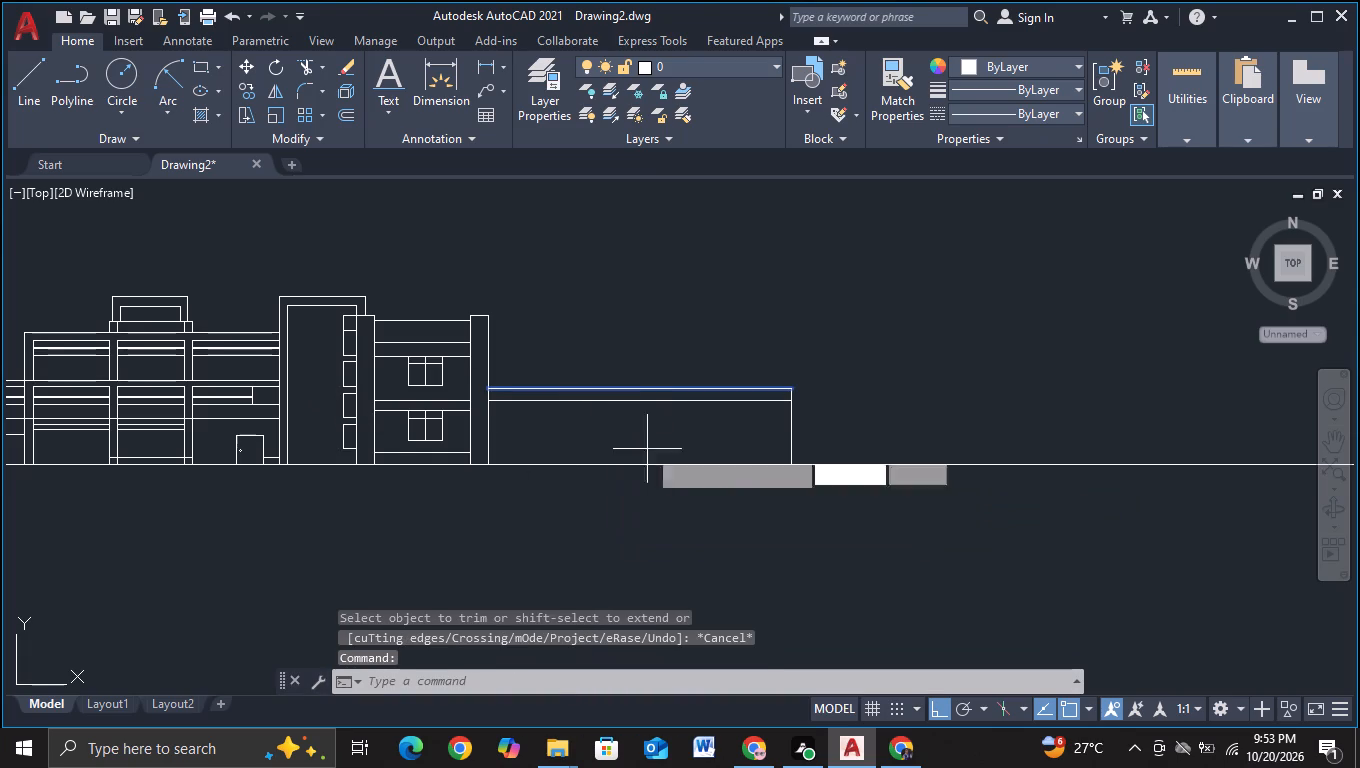
{"action": "left_click", "coordinate": [604, 388]}
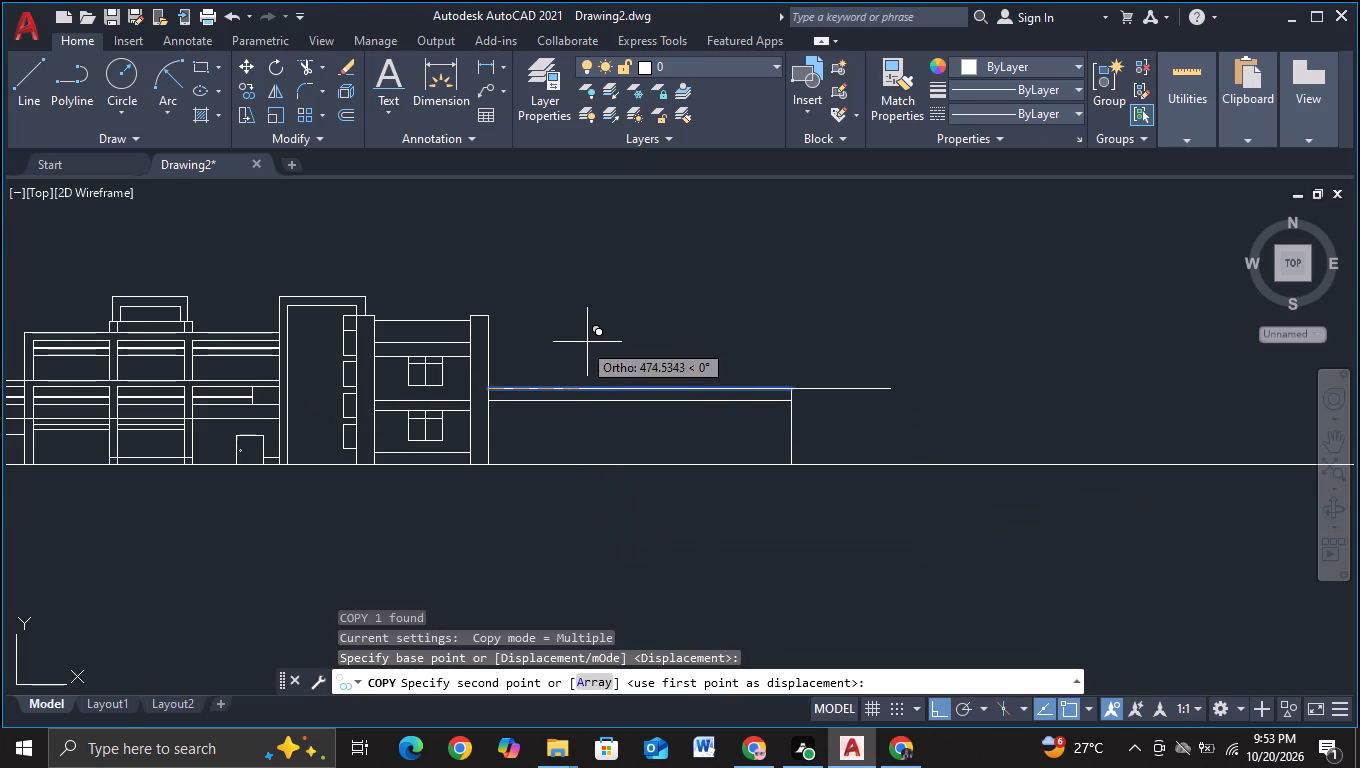
{"action": "scroll", "coordinate": [513, 361], "scroll_direction": "up", "scroll_amount": 1}
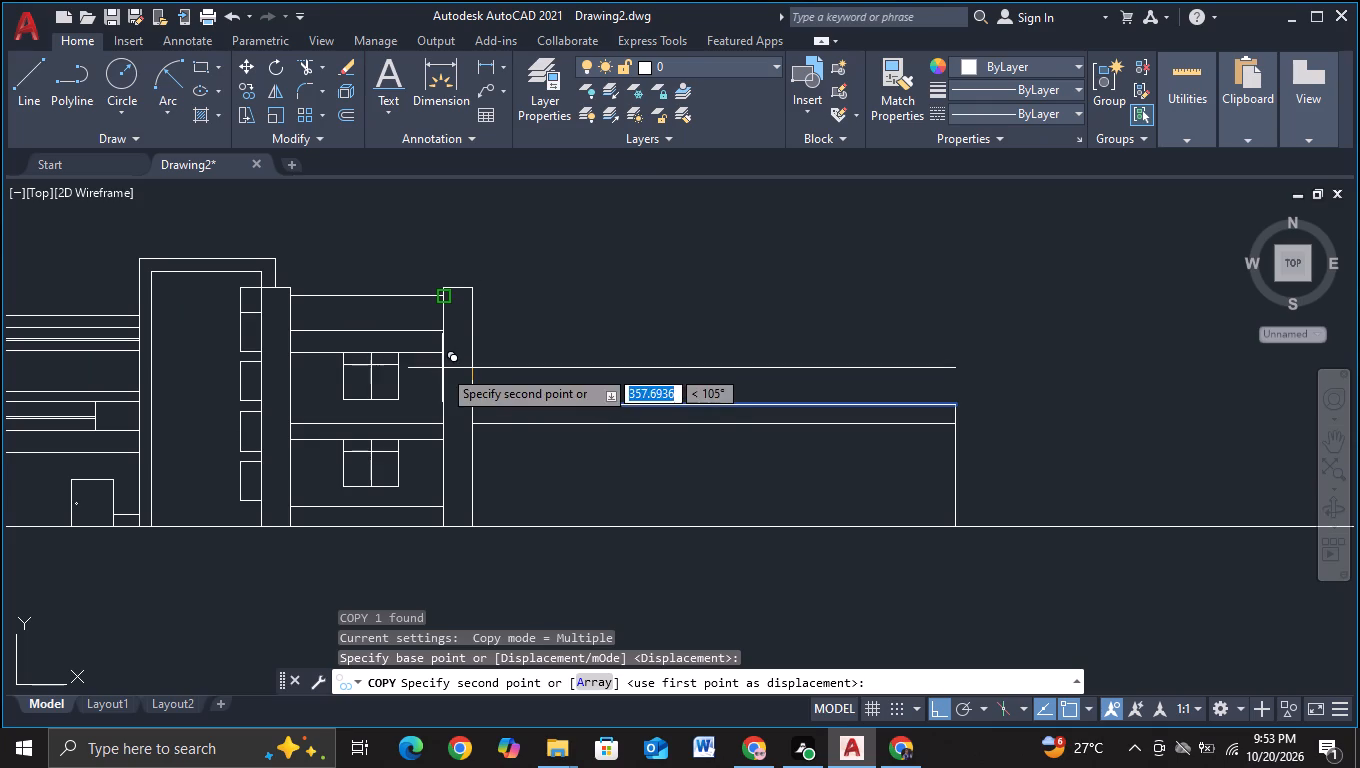
{"action": "scroll", "coordinate": [453, 384], "scroll_direction": "up", "scroll_amount": 1}
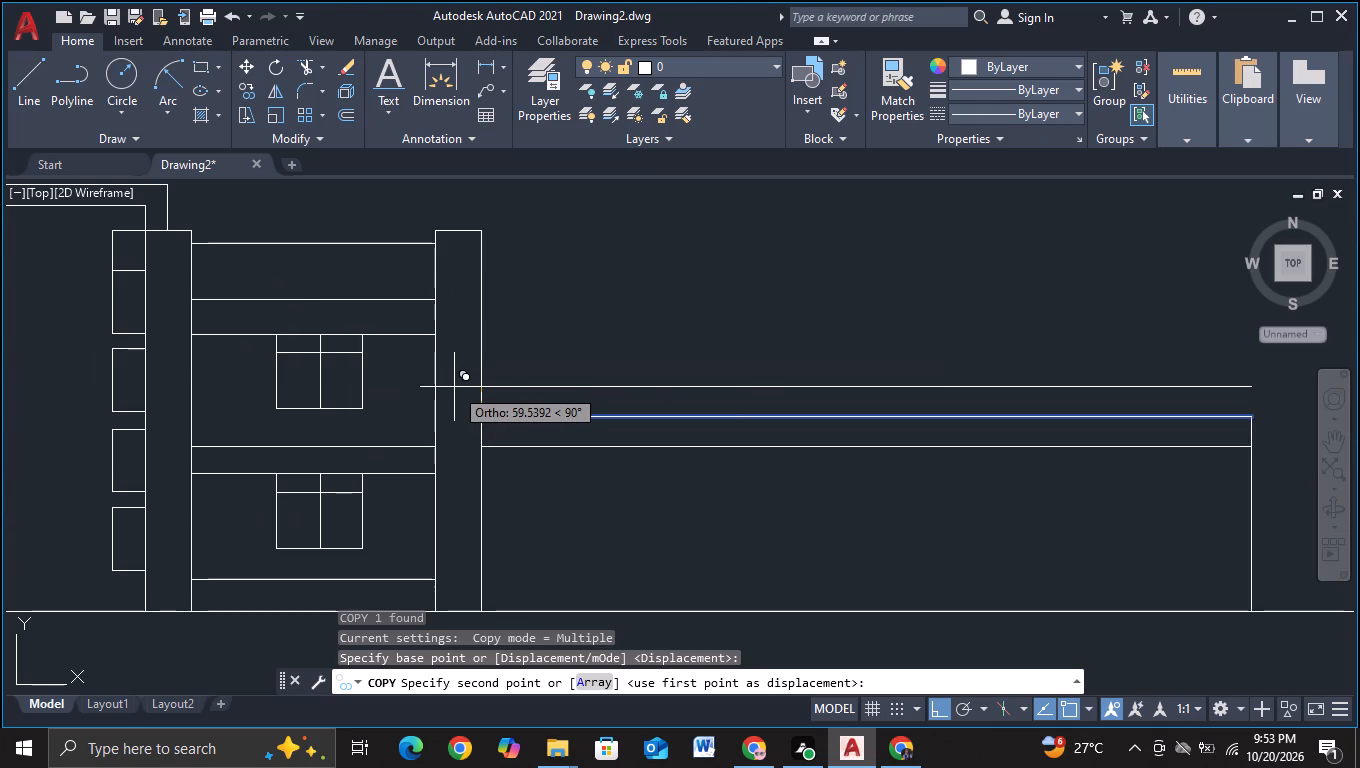
{"action": "left_click", "coordinate": [457, 372]}
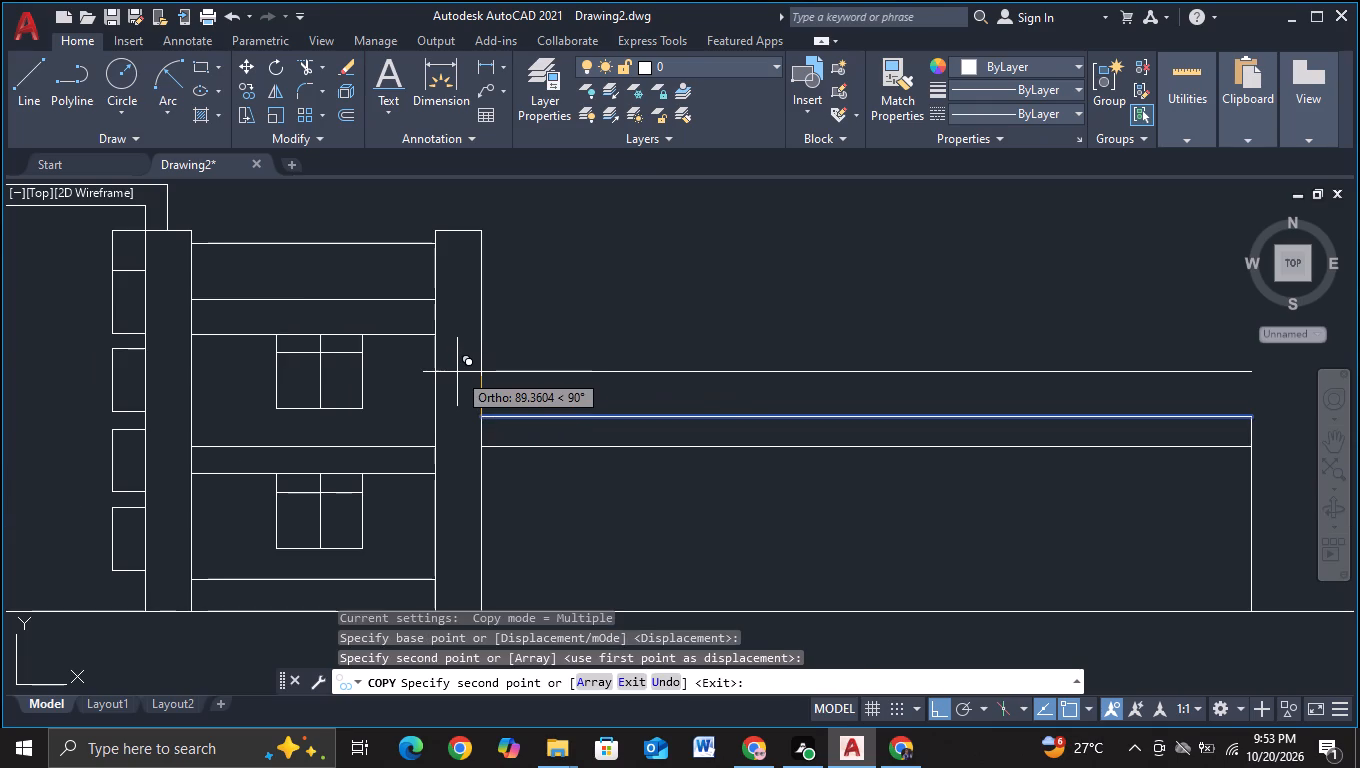
{"action": "key", "text": "Escape"}
Extend the extension's vertical end line up to the copied top line.
{"action": "scroll", "coordinate": [457, 372], "scroll_direction": "down", "scroll_amount": 2}
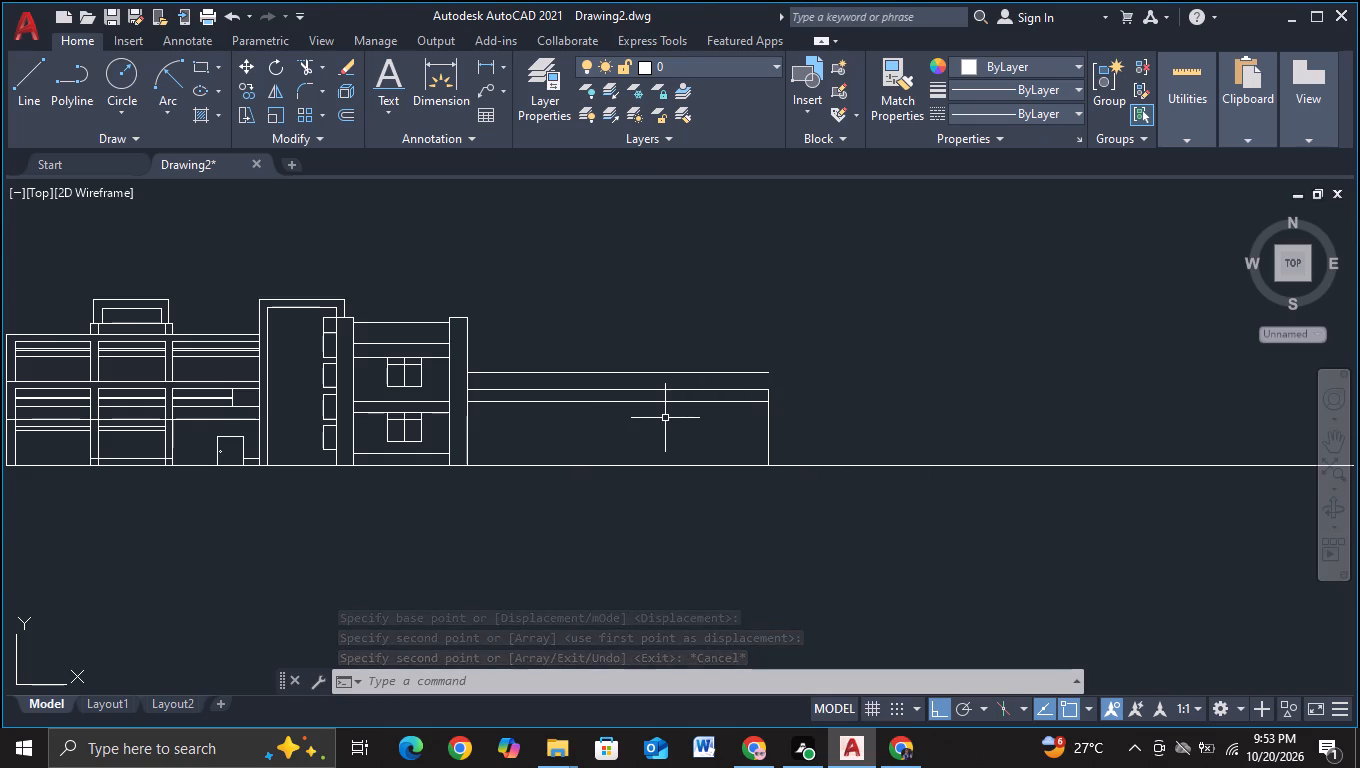
{"action": "key", "text": "e"}
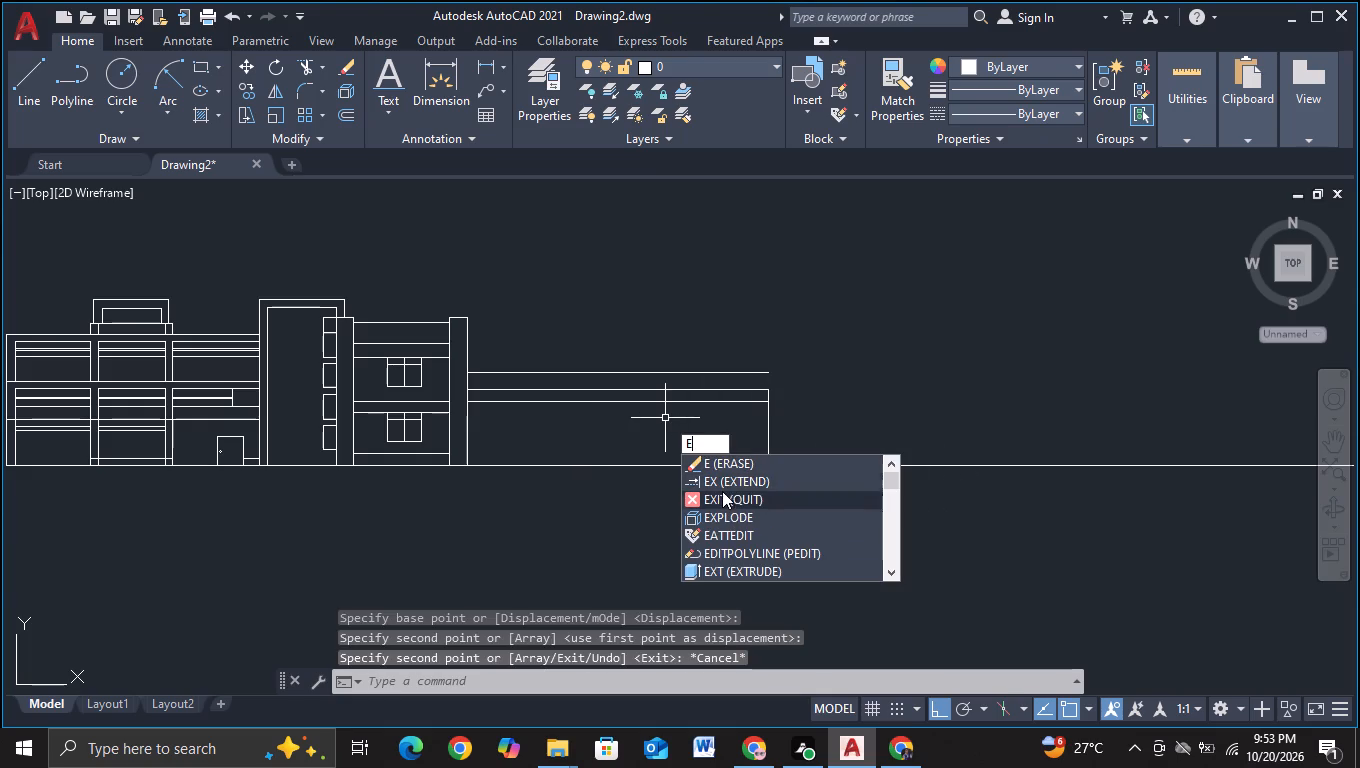
{"action": "left_click", "coordinate": [721, 487]}
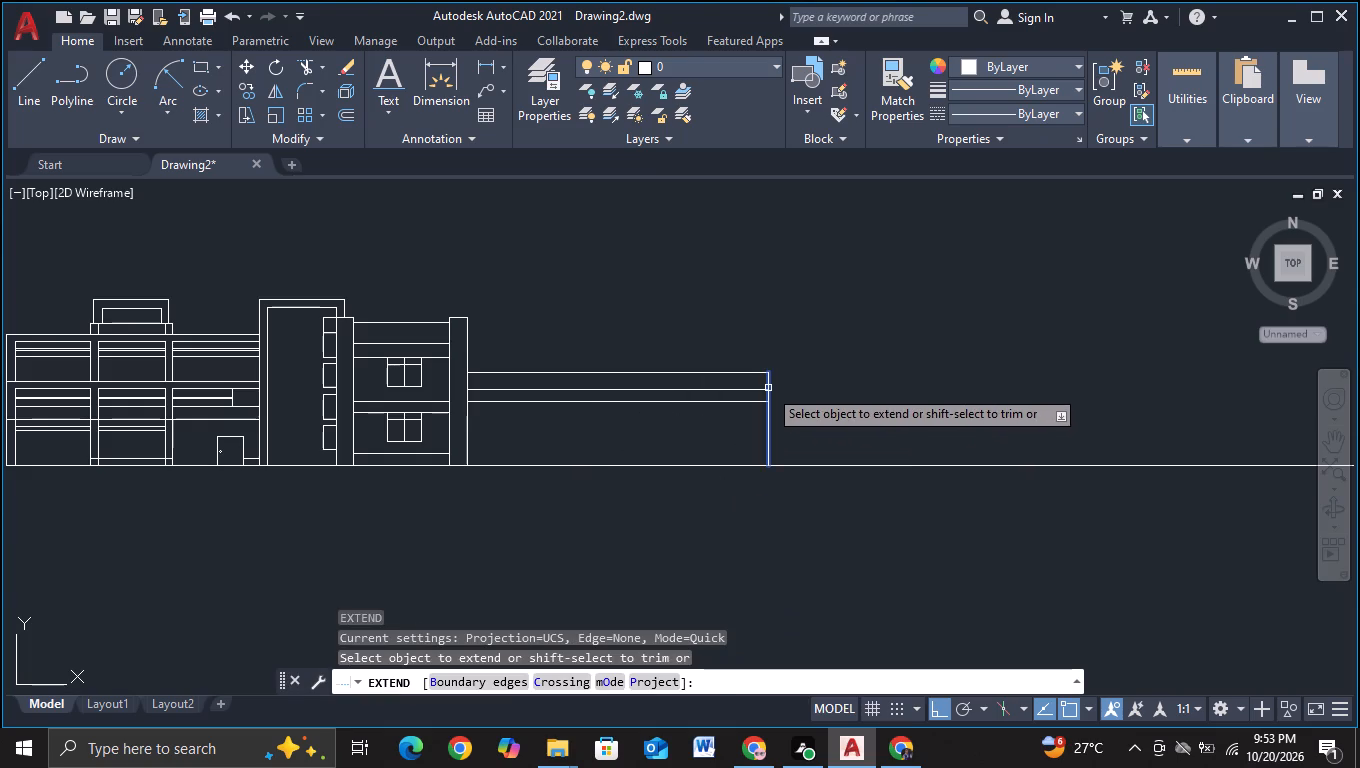
{"action": "left_click", "coordinate": [768, 388]}
{"action": "key", "text": "Escape"}
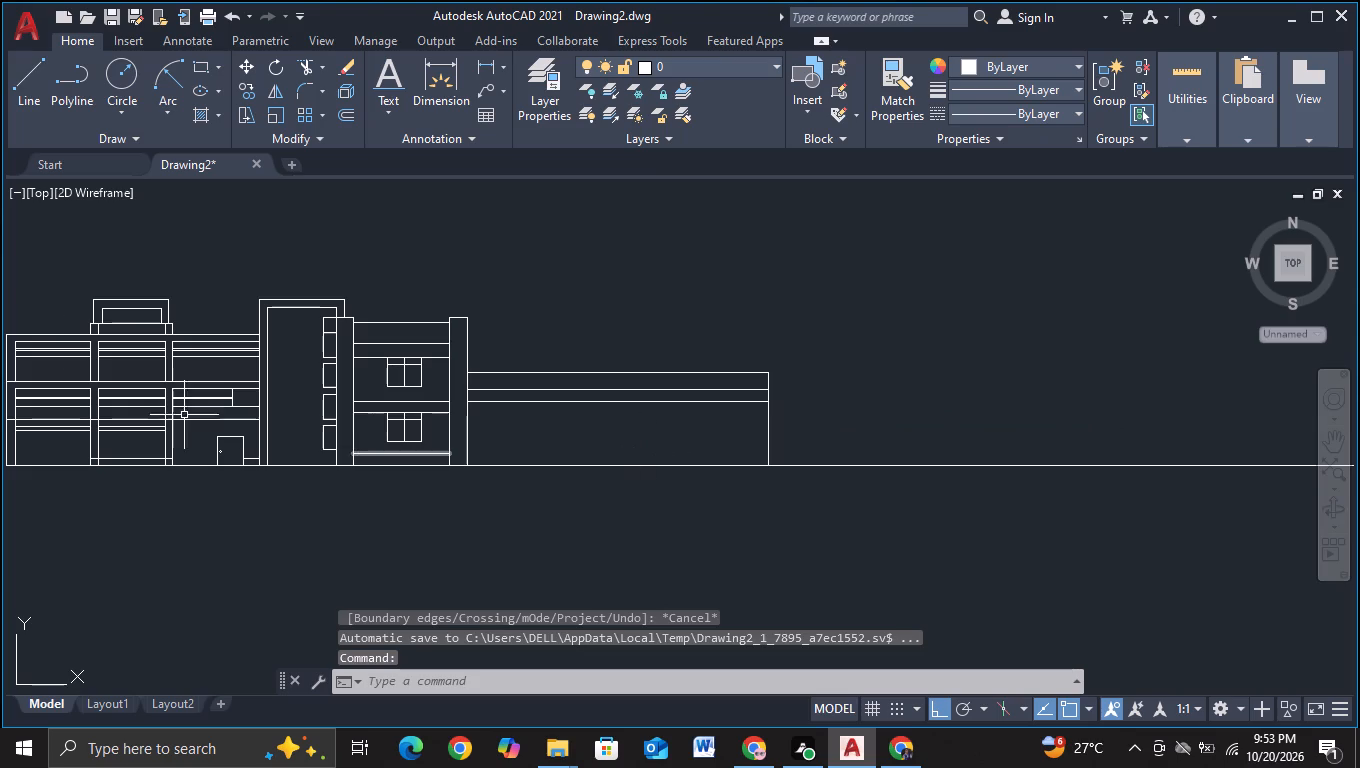
Draw a closed rectangular projection about 60 units high extending the lower band slightly beyond the extension's vertical end line.
{"action": "left_click", "coordinate": [22, 101]}
{"action": "scroll", "coordinate": [790, 397], "scroll_direction": "up", "scroll_amount": 2}
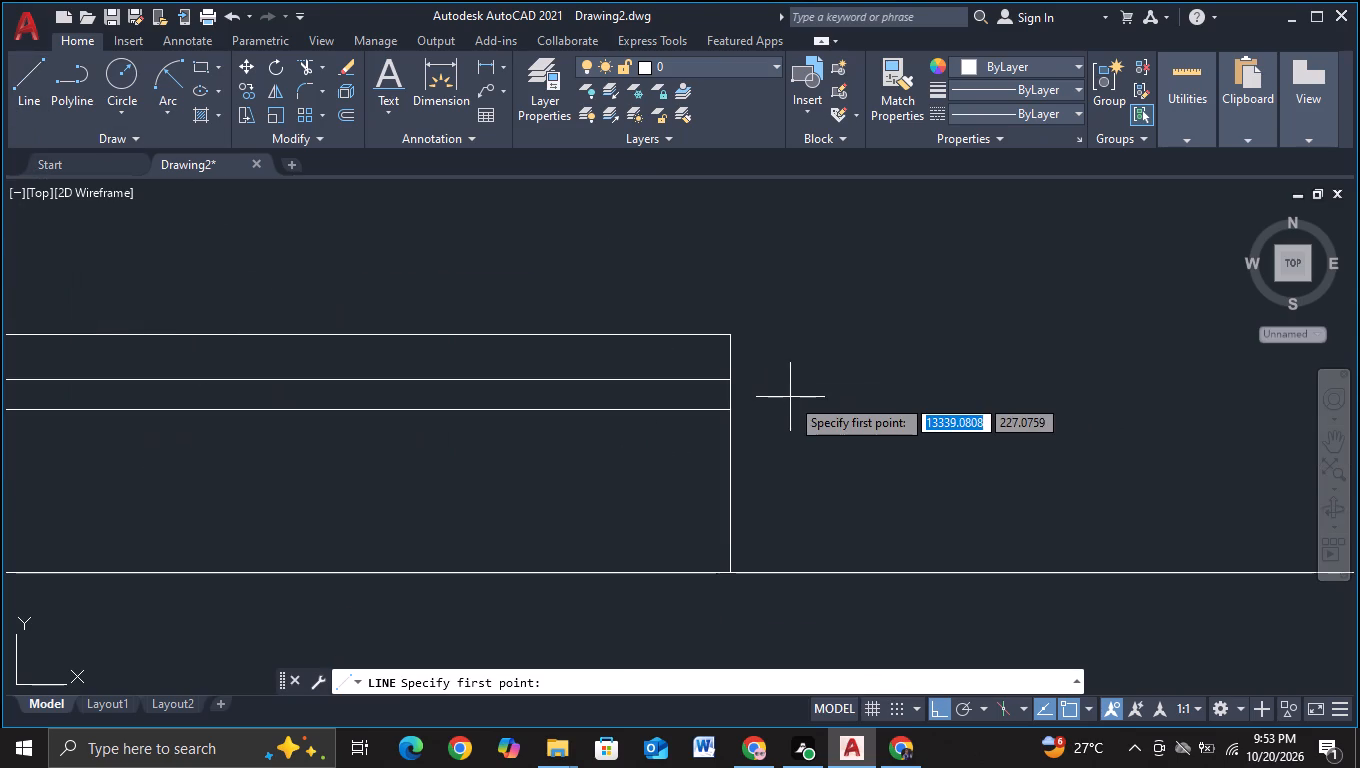
{"action": "left_click", "coordinate": [734, 383]}
{"action": "left_click", "coordinate": [753, 380]}
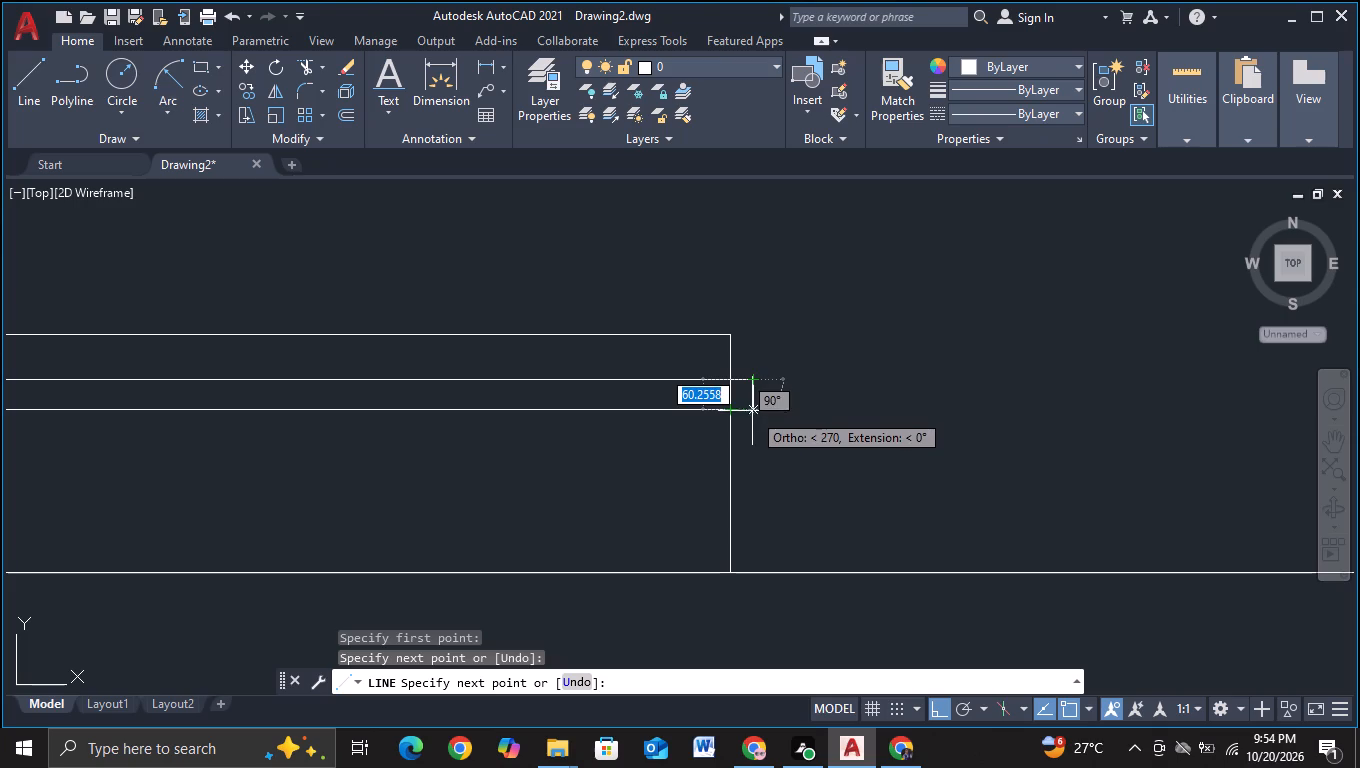
{"action": "left_click", "coordinate": [752, 410]}
{"action": "left_click", "coordinate": [728, 413]}
{"action": "key", "text": "Escape"}
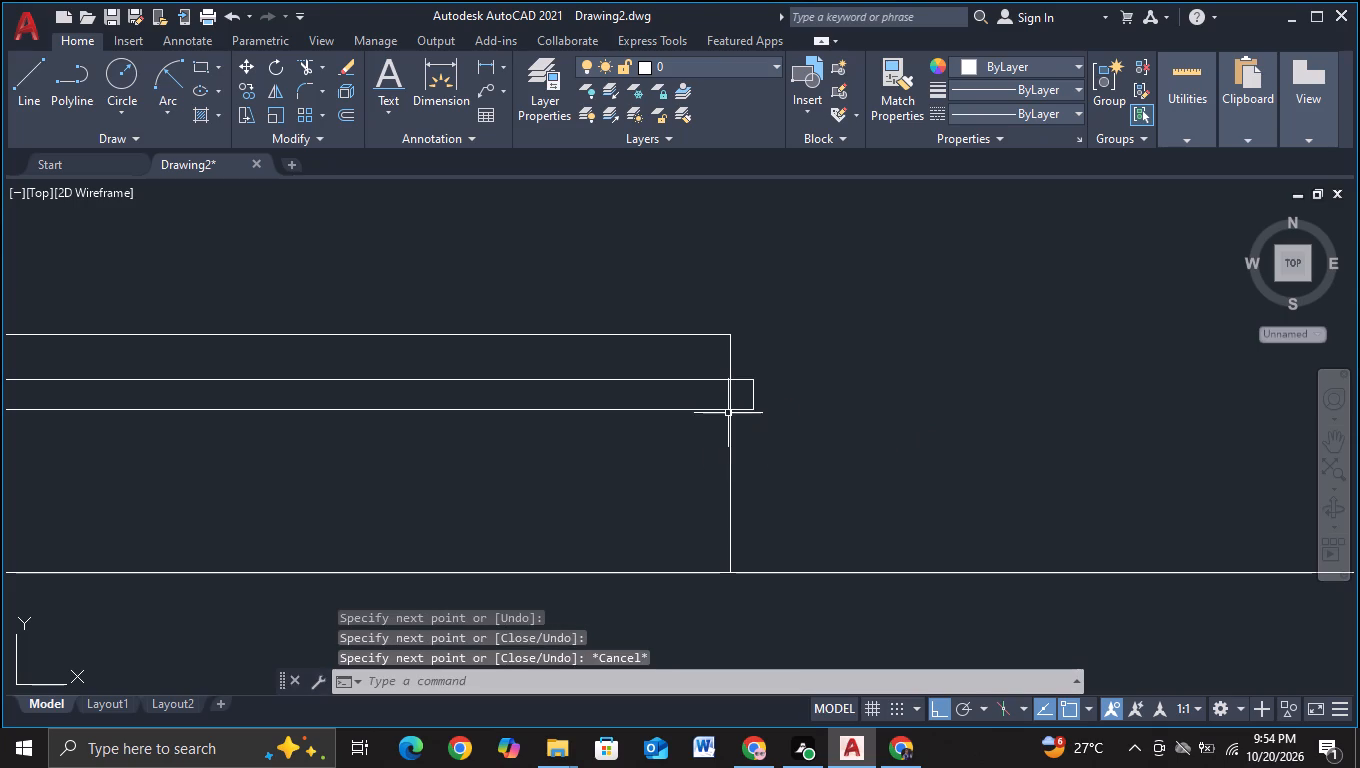
Draw a horizontal line about 2250 units long between the band and the ground, from inside the building's end pier past the extension's end.
{"action": "scroll", "coordinate": [832, 420], "scroll_direction": "down", "scroll_amount": 3}
{"action": "middle_click_drag", "start_coordinate": [837, 433], "coordinate": [846, 403]}
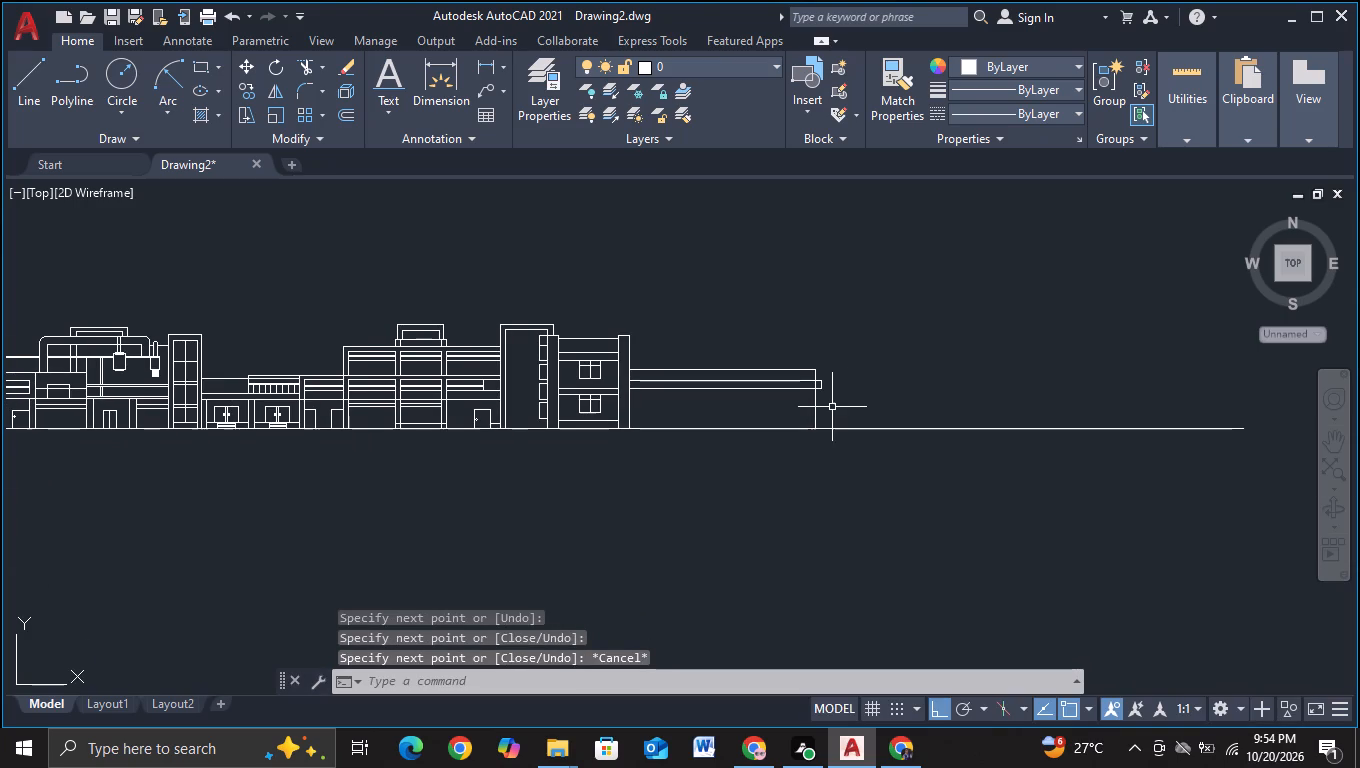
{"action": "left_click", "coordinate": [13, 92]}
{"action": "scroll", "coordinate": [604, 455], "scroll_direction": "up", "scroll_amount": 2}
{"action": "middle_click_drag", "start_coordinate": [616, 464], "coordinate": [535, 478]}
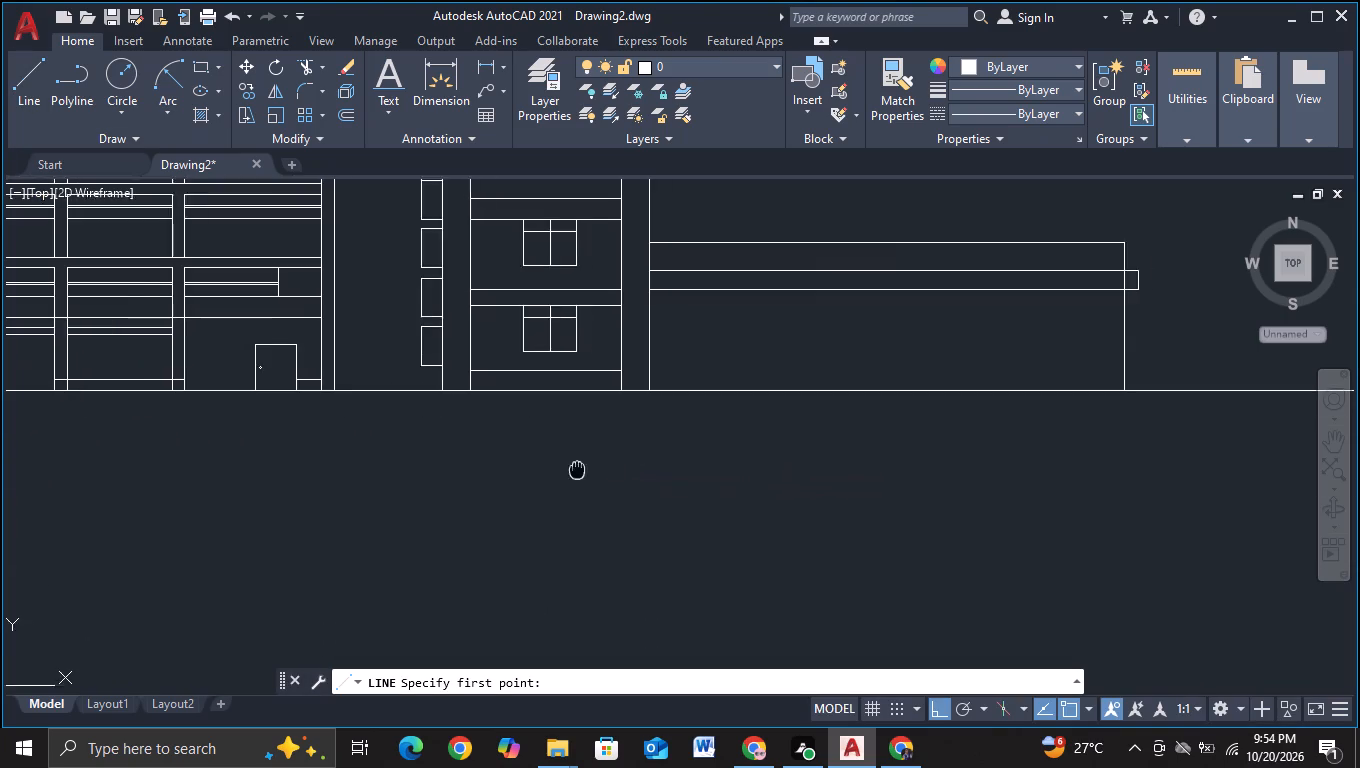
{"action": "middle_click_drag", "start_coordinate": [535, 478], "coordinate": [403, 509]}
{"action": "scroll", "coordinate": [427, 502], "scroll_direction": "up", "scroll_amount": 1}
{"action": "middle_click_drag", "start_coordinate": [448, 479], "coordinate": [324, 503]}
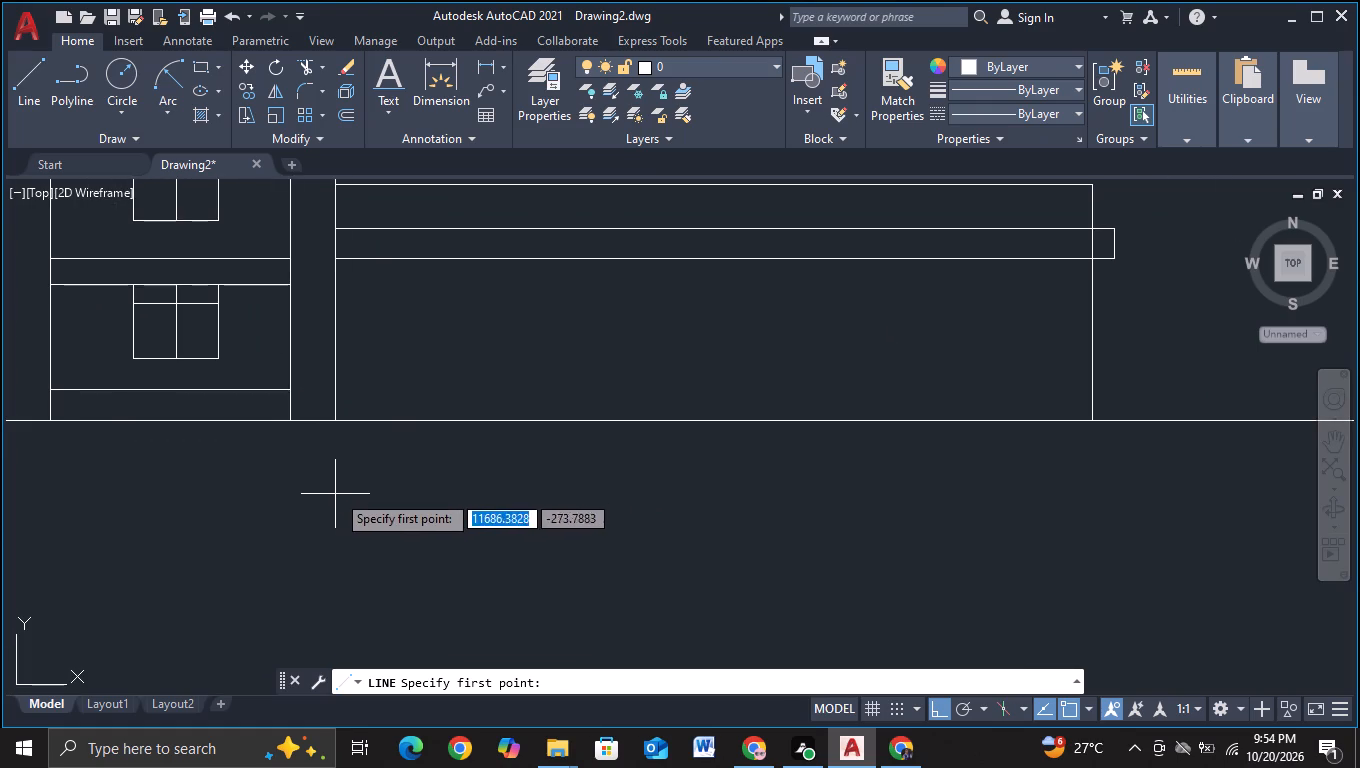
{"action": "left_click", "coordinate": [322, 316]}
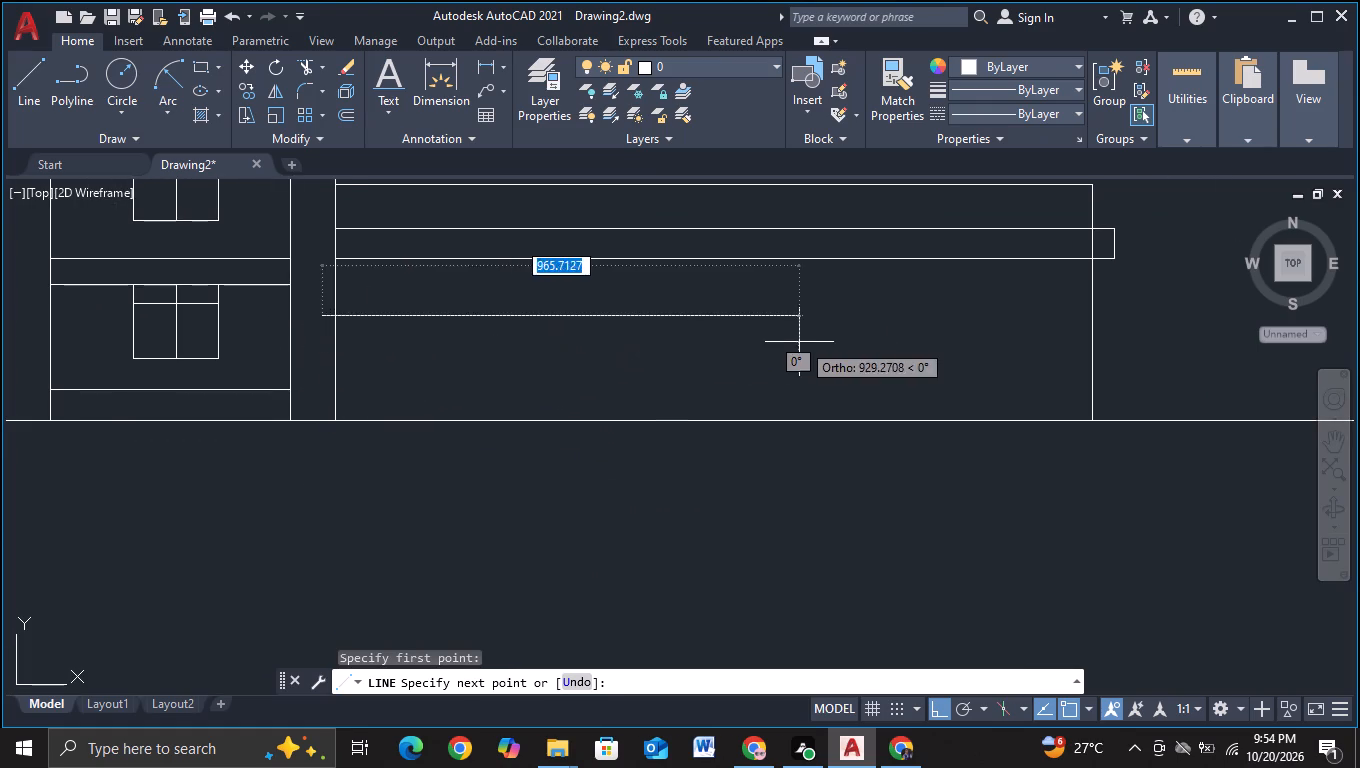
{"action": "middle_click_drag", "start_coordinate": [804, 342], "coordinate": [530, 347]}
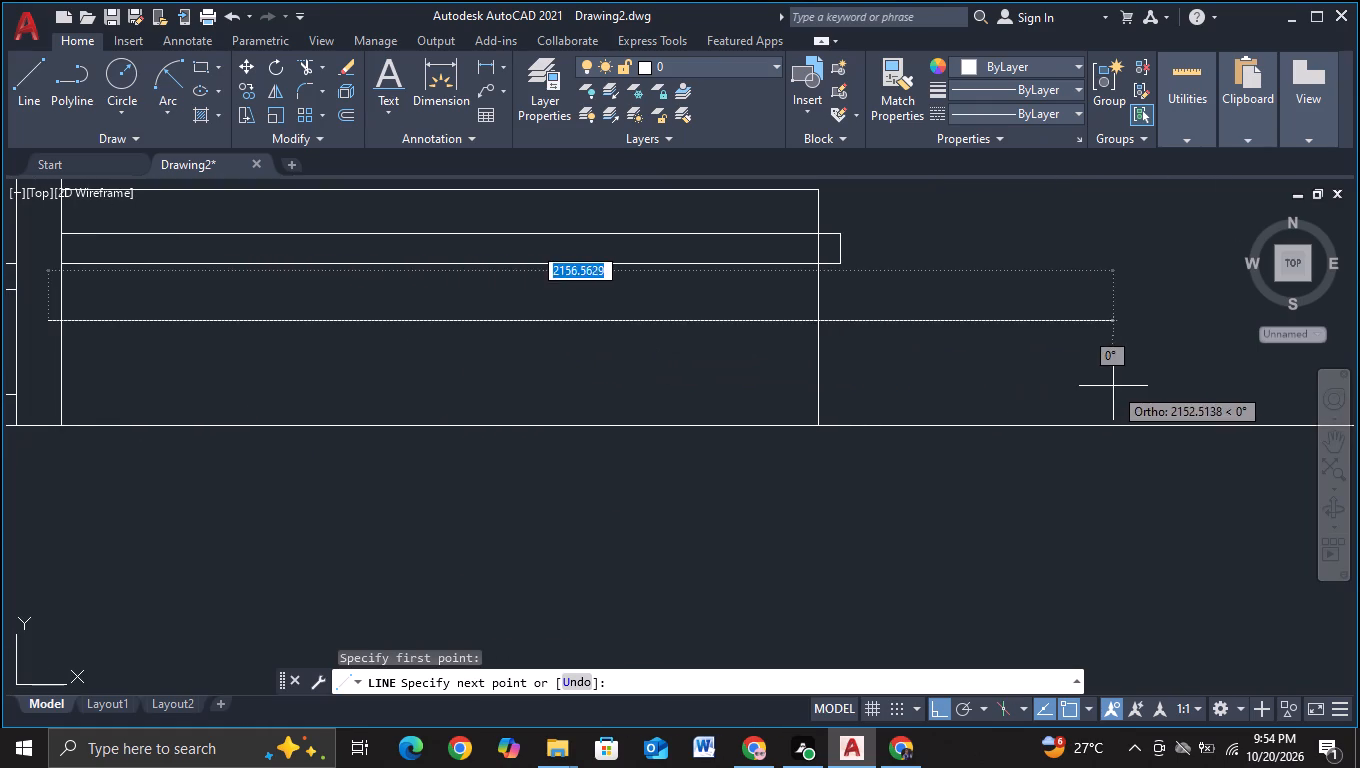
{"action": "middle_click_drag", "start_coordinate": [1108, 384], "coordinate": [774, 385]}
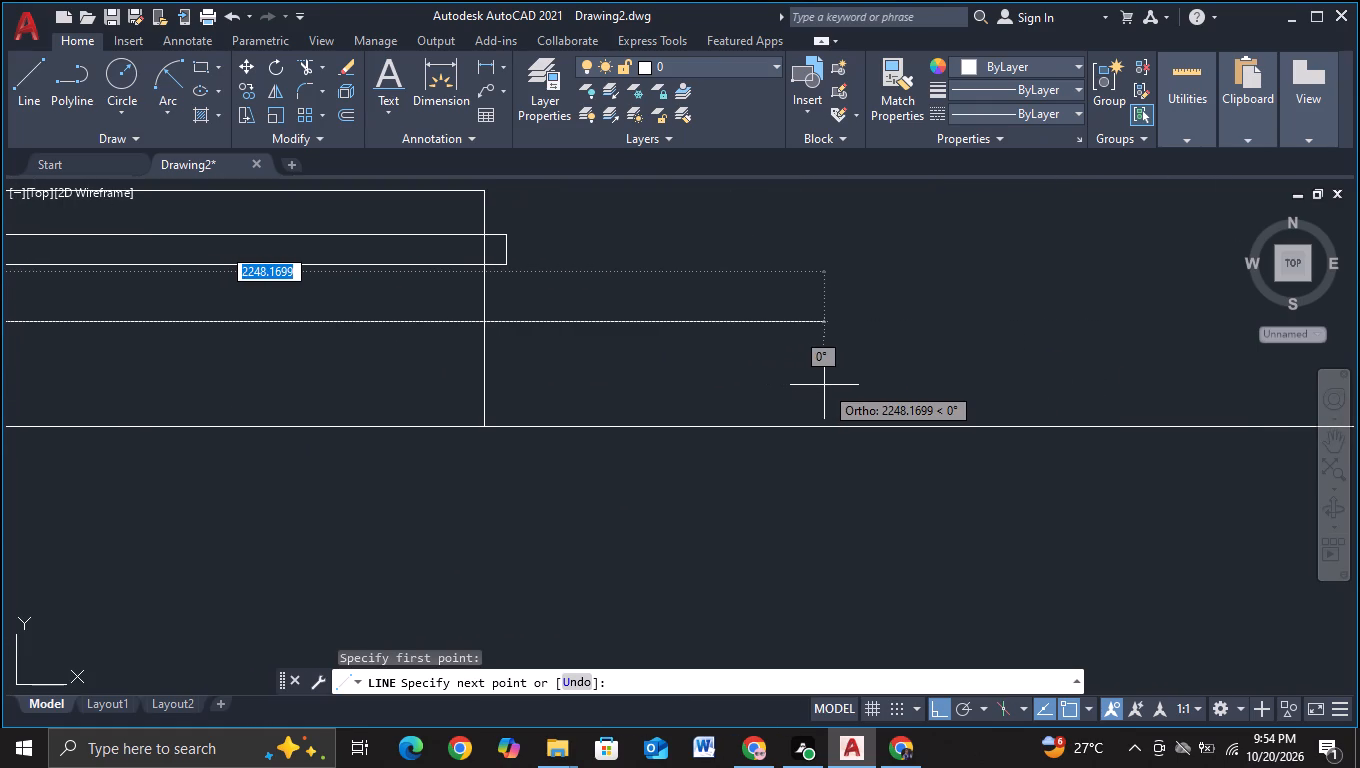
{"action": "left_click", "coordinate": [827, 376]}
{"action": "key", "text": "Escape"}
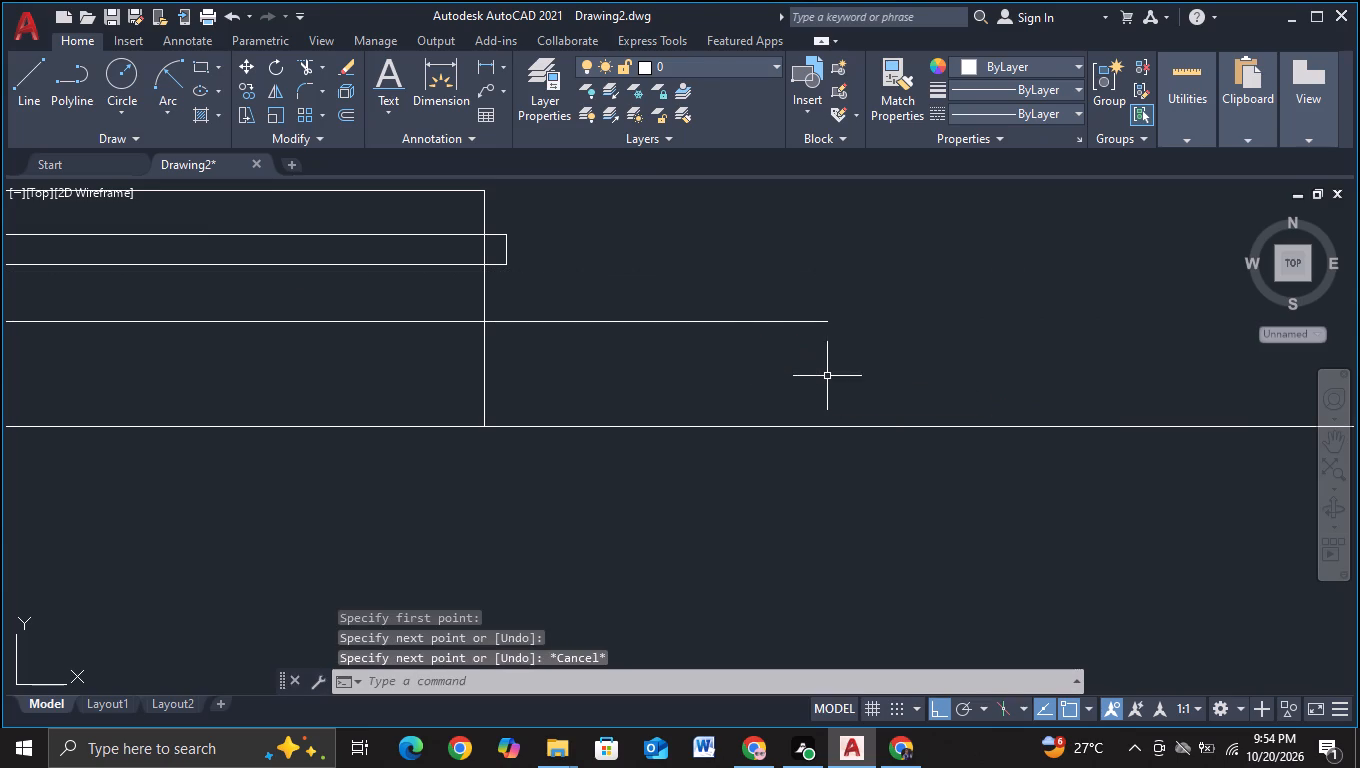
Trim the new horizontal line's stub that crosses into the building's end pier.
{"action": "scroll", "coordinate": [511, 525], "scroll_direction": "down", "scroll_amount": 2}
{"action": "middle_click_drag", "start_coordinate": [507, 536], "coordinate": [754, 511]}
{"action": "scroll", "coordinate": [501, 503], "scroll_direction": "up", "scroll_amount": 2}
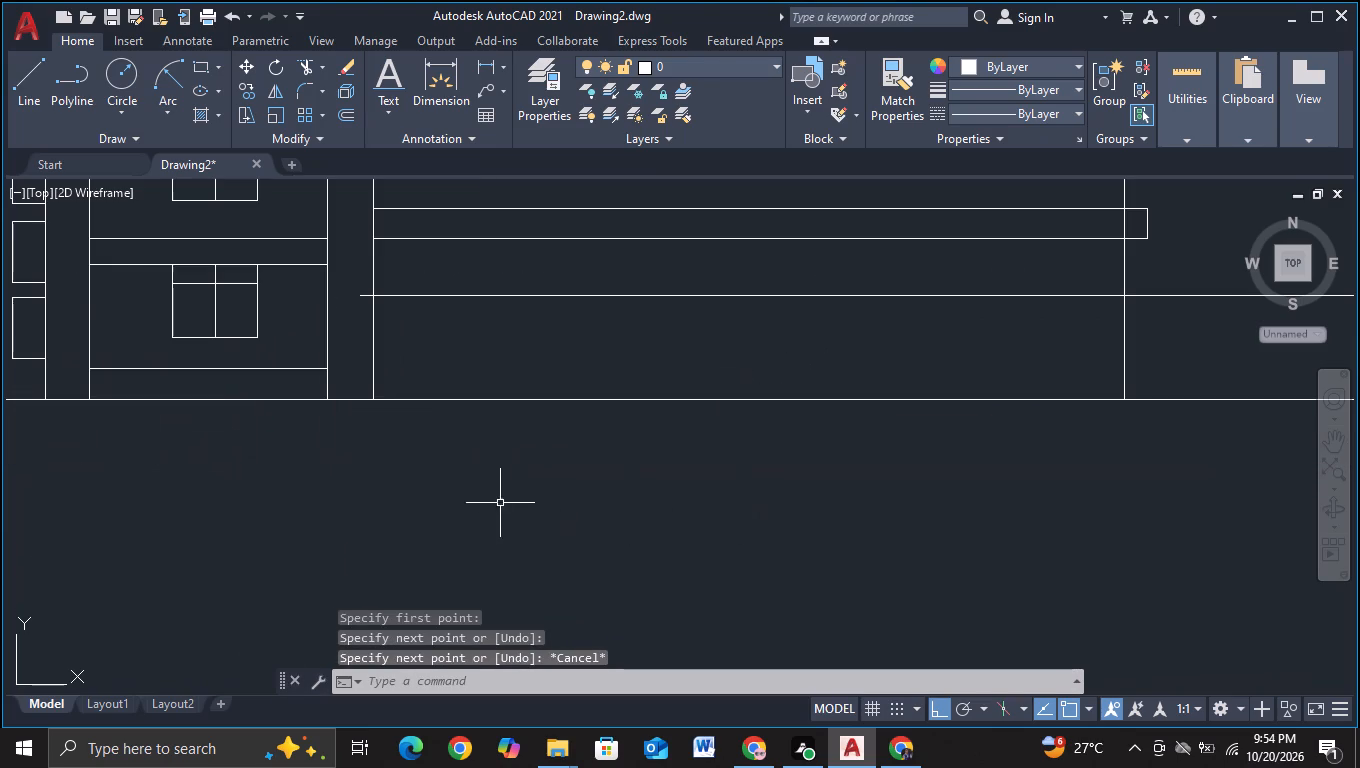
{"action": "left_click", "coordinate": [303, 67]}
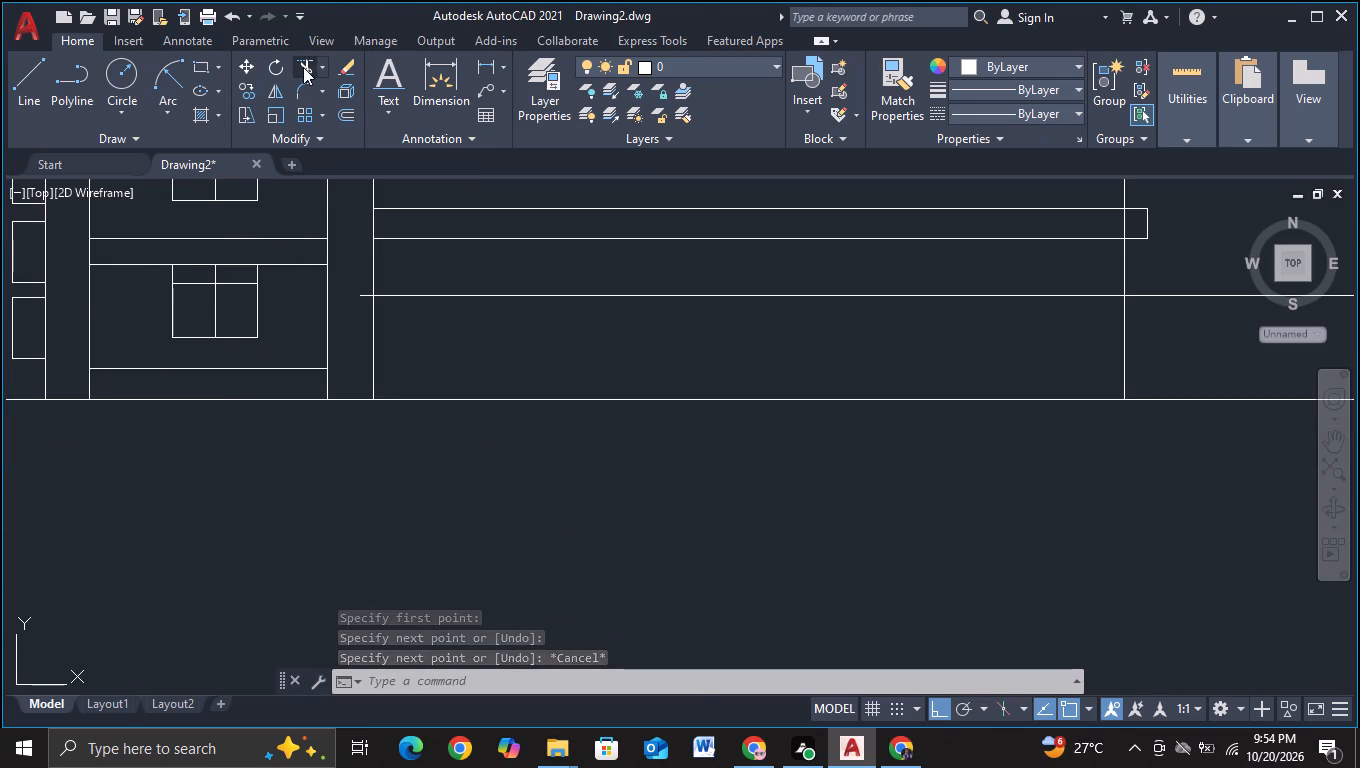
{"action": "left_click", "coordinate": [361, 294]}
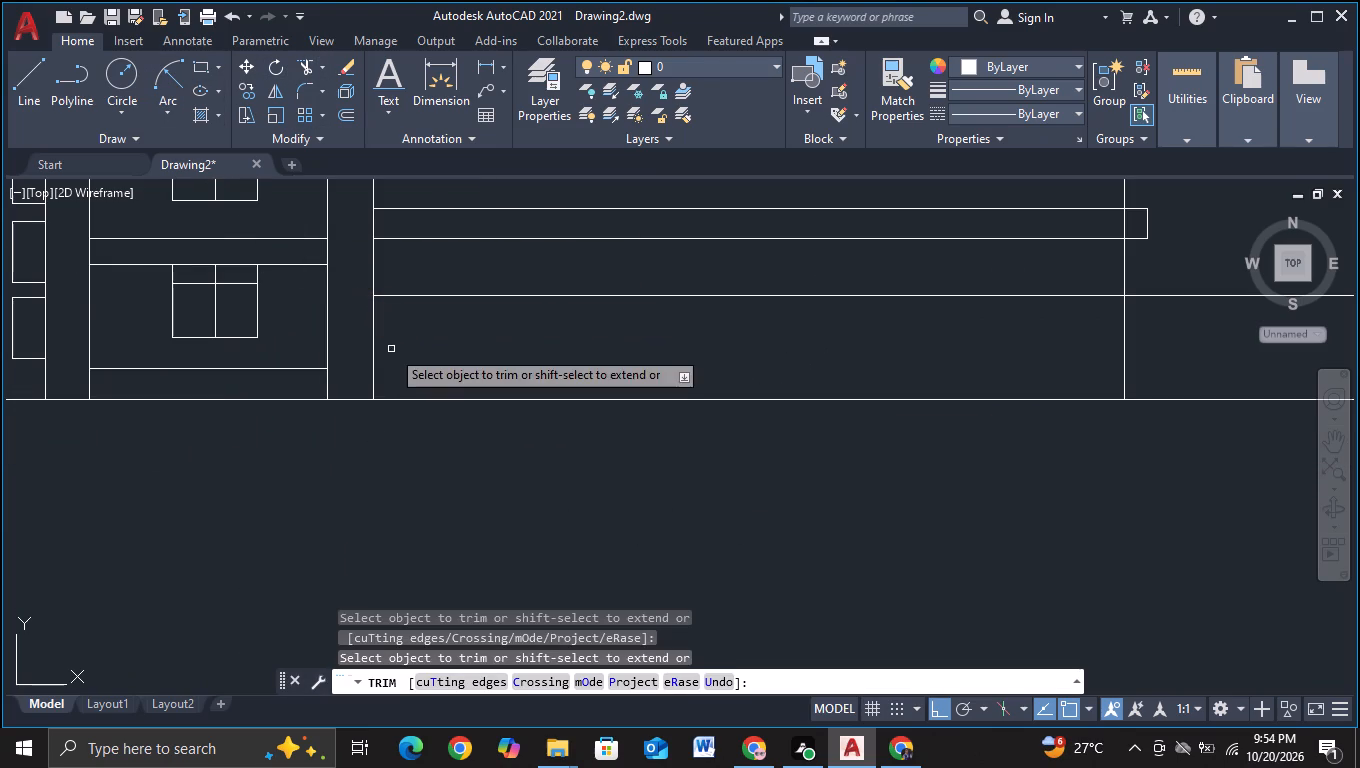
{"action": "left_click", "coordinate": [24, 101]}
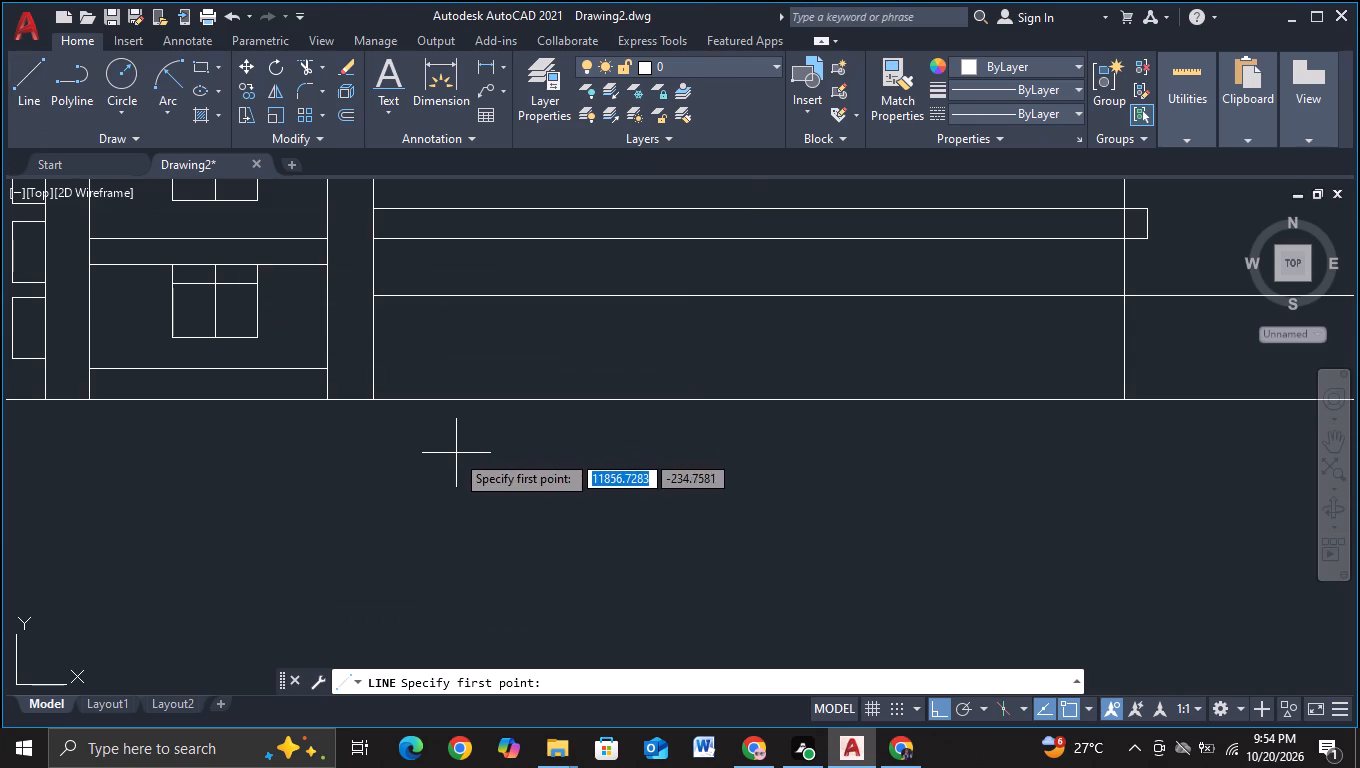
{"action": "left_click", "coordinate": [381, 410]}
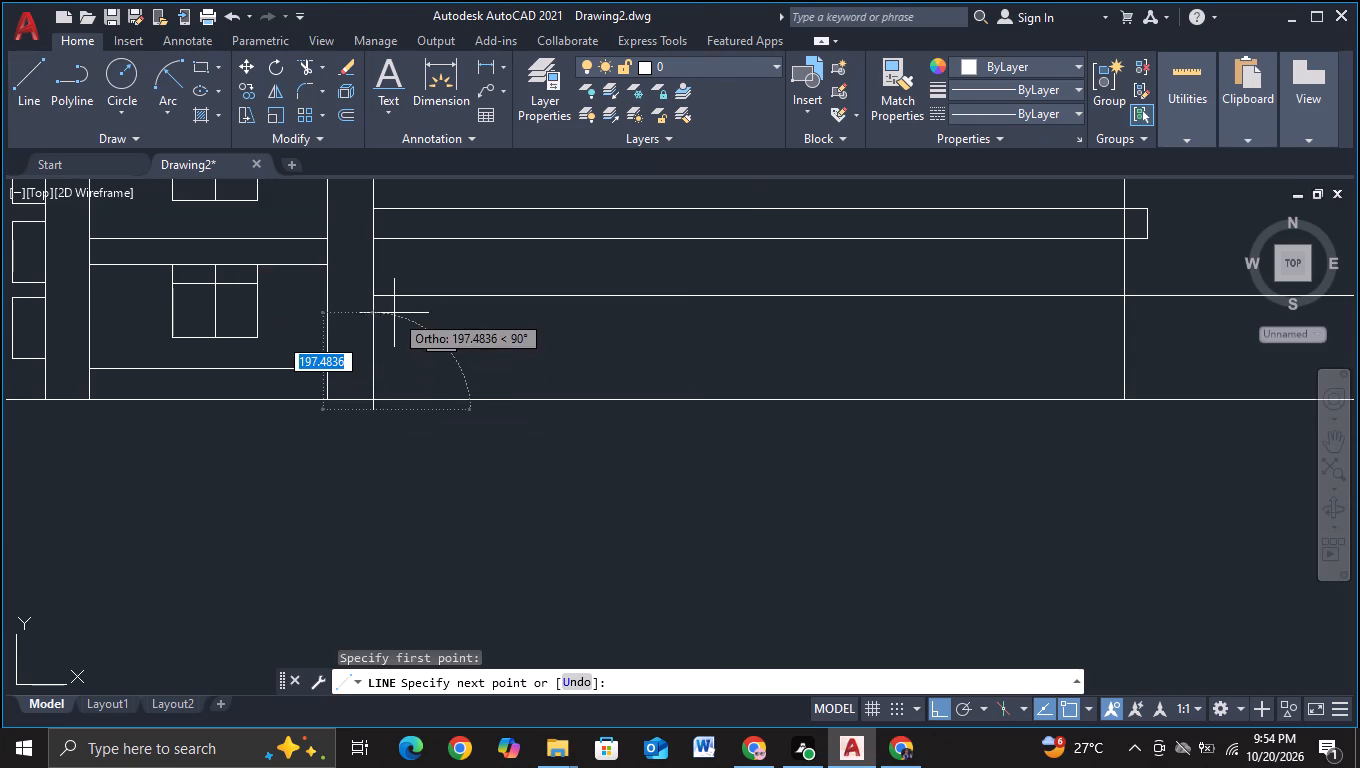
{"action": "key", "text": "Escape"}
Draw a narrow post outline beside the building's end pier, dipping just below the ground line and rising about 370 units into the band.
{"action": "left_click", "coordinate": [22, 91]}
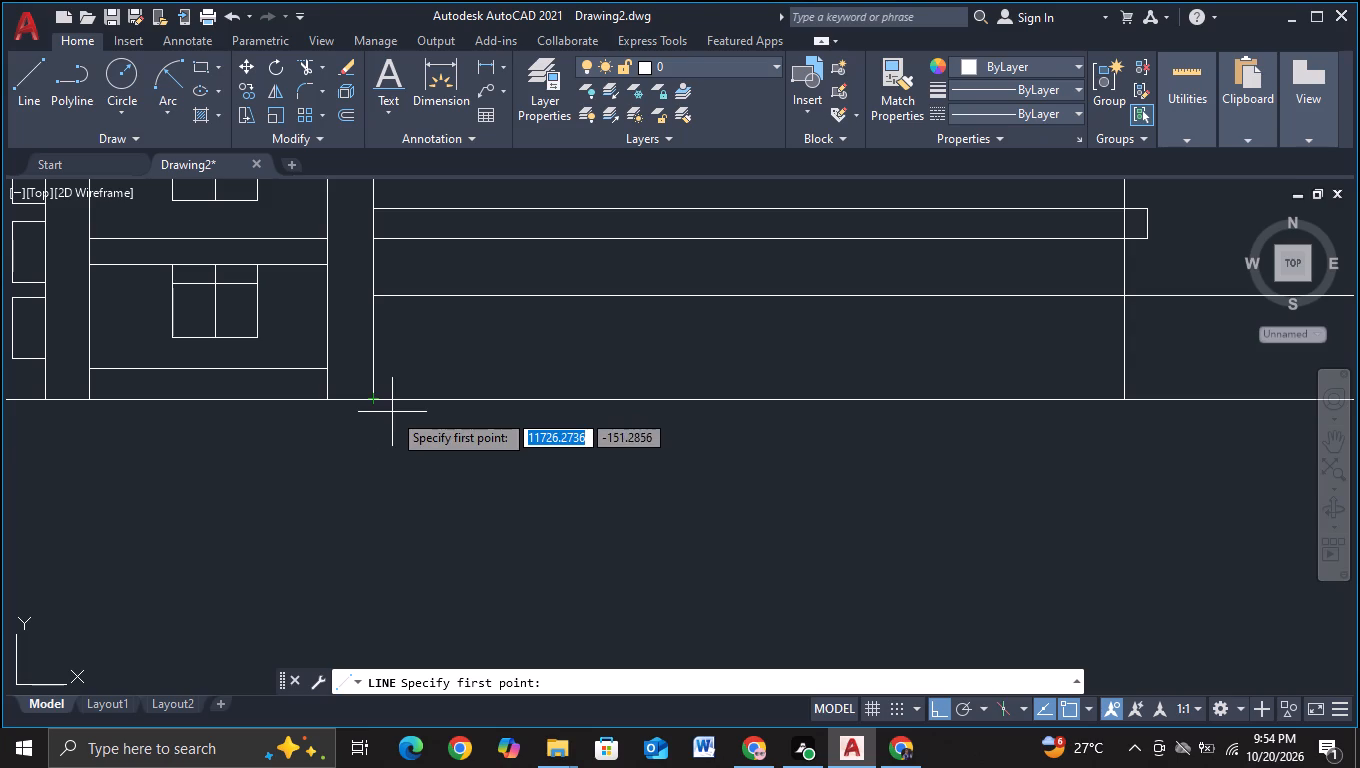
{"action": "scroll", "coordinate": [380, 412], "scroll_direction": "up", "scroll_amount": 1}
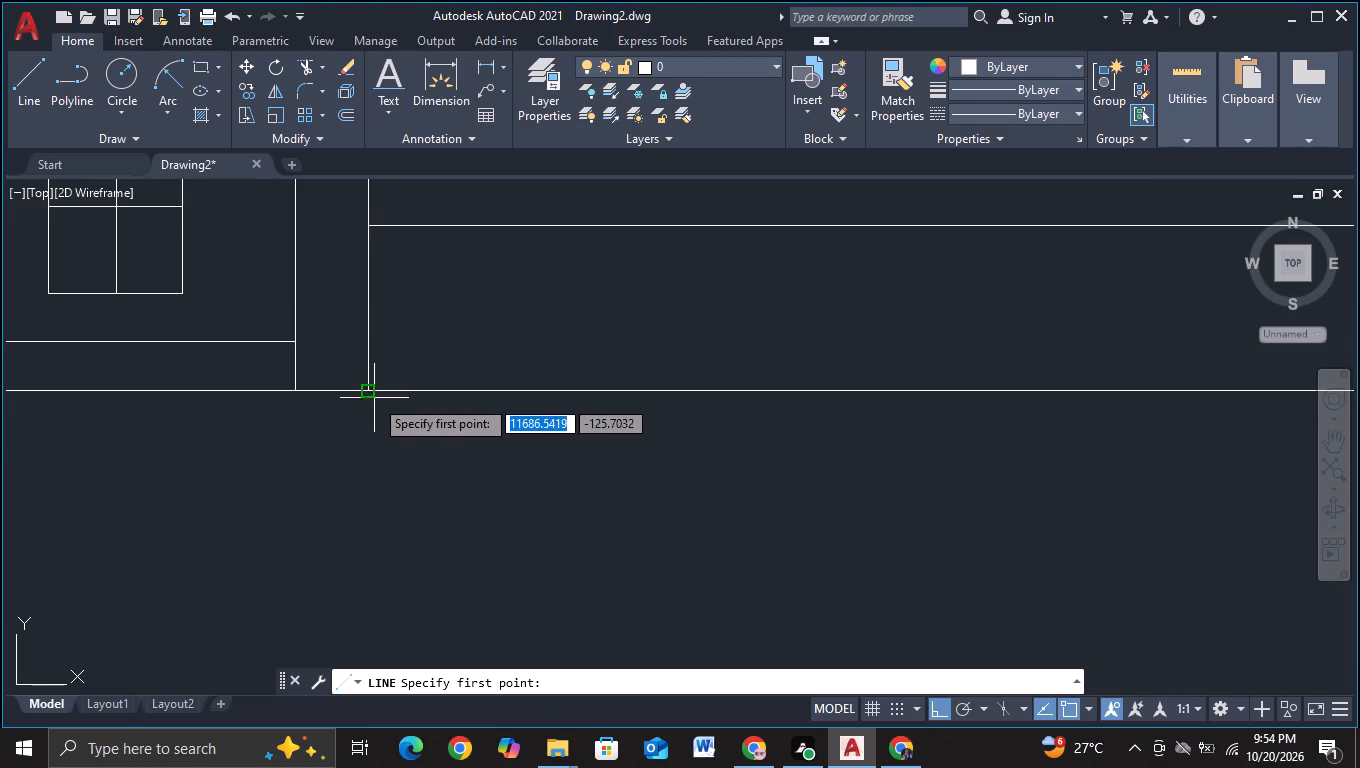
{"action": "left_click", "coordinate": [364, 388]}
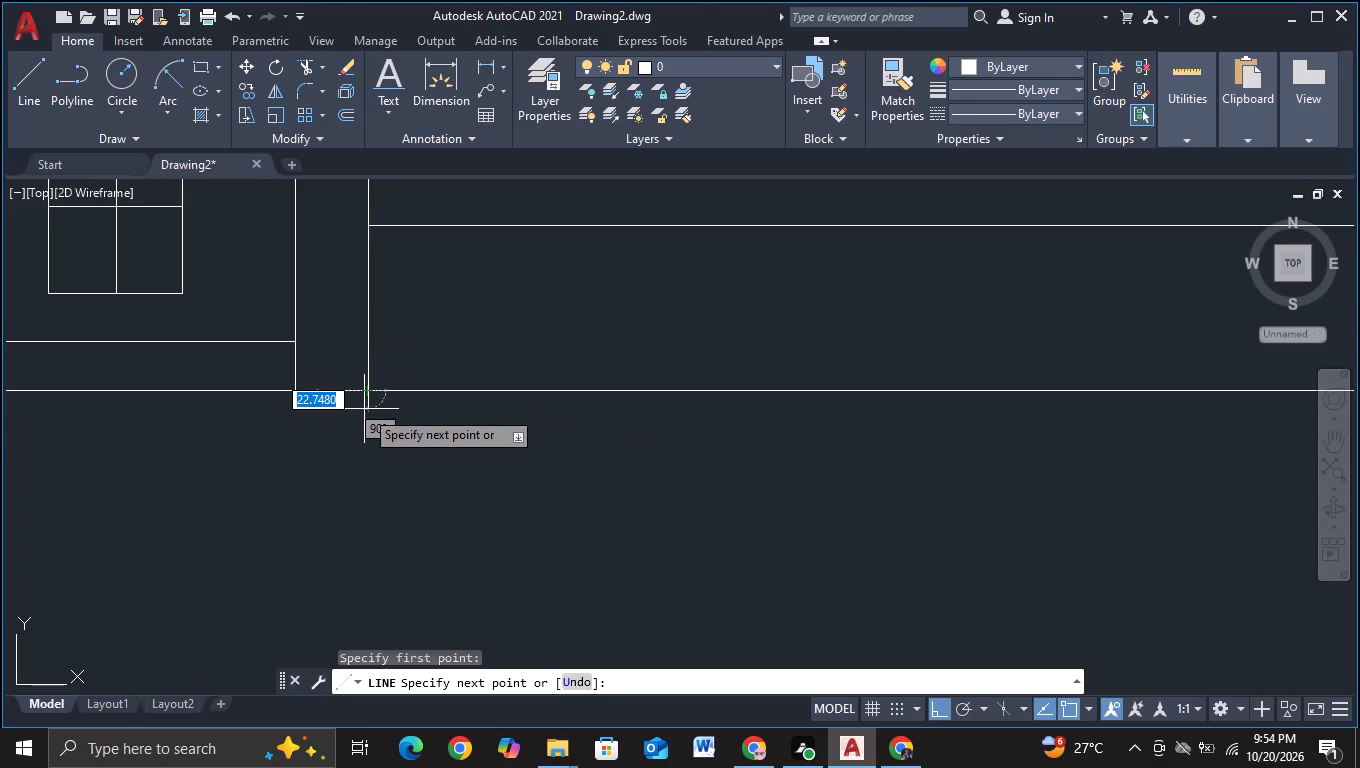
{"action": "left_click", "coordinate": [364, 409]}
{"action": "left_click", "coordinate": [378, 407]}
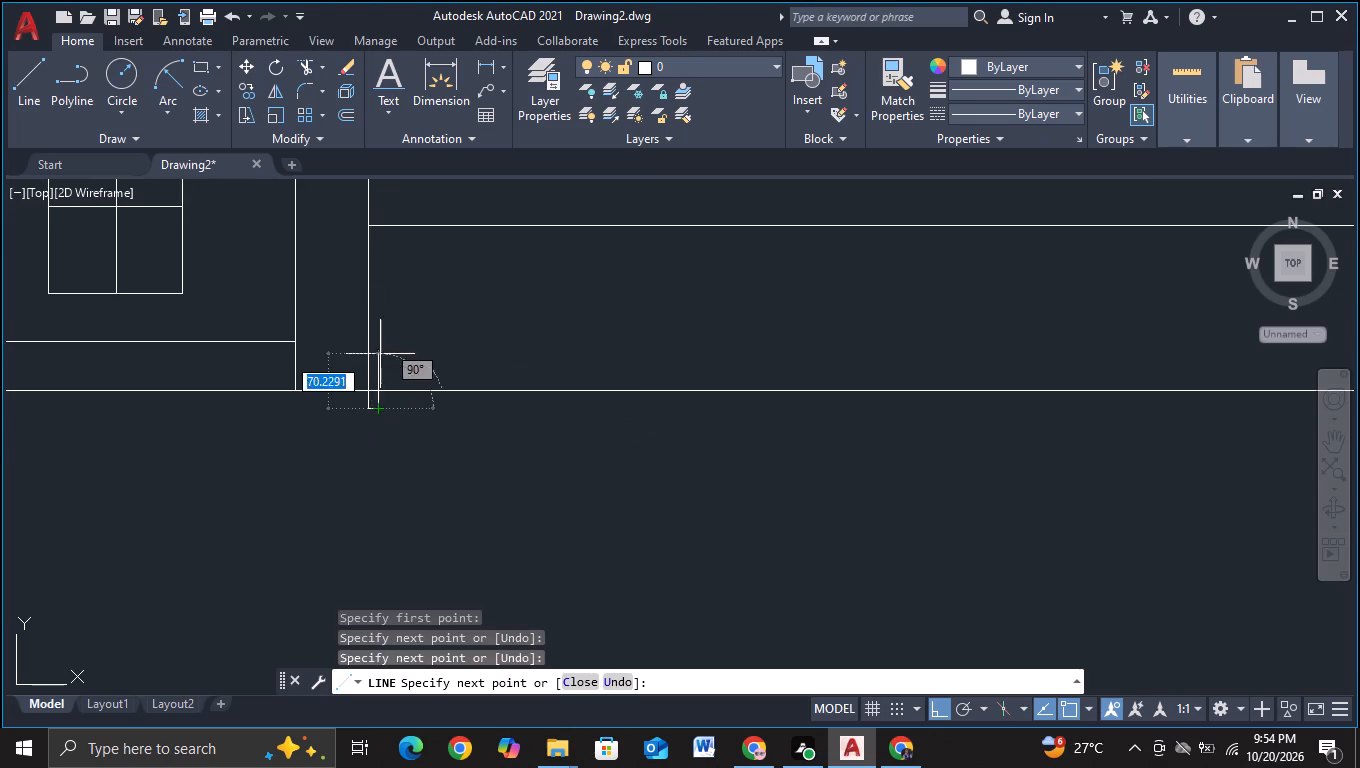
{"action": "middle_click_drag", "start_coordinate": [380, 326], "coordinate": [350, 534]}
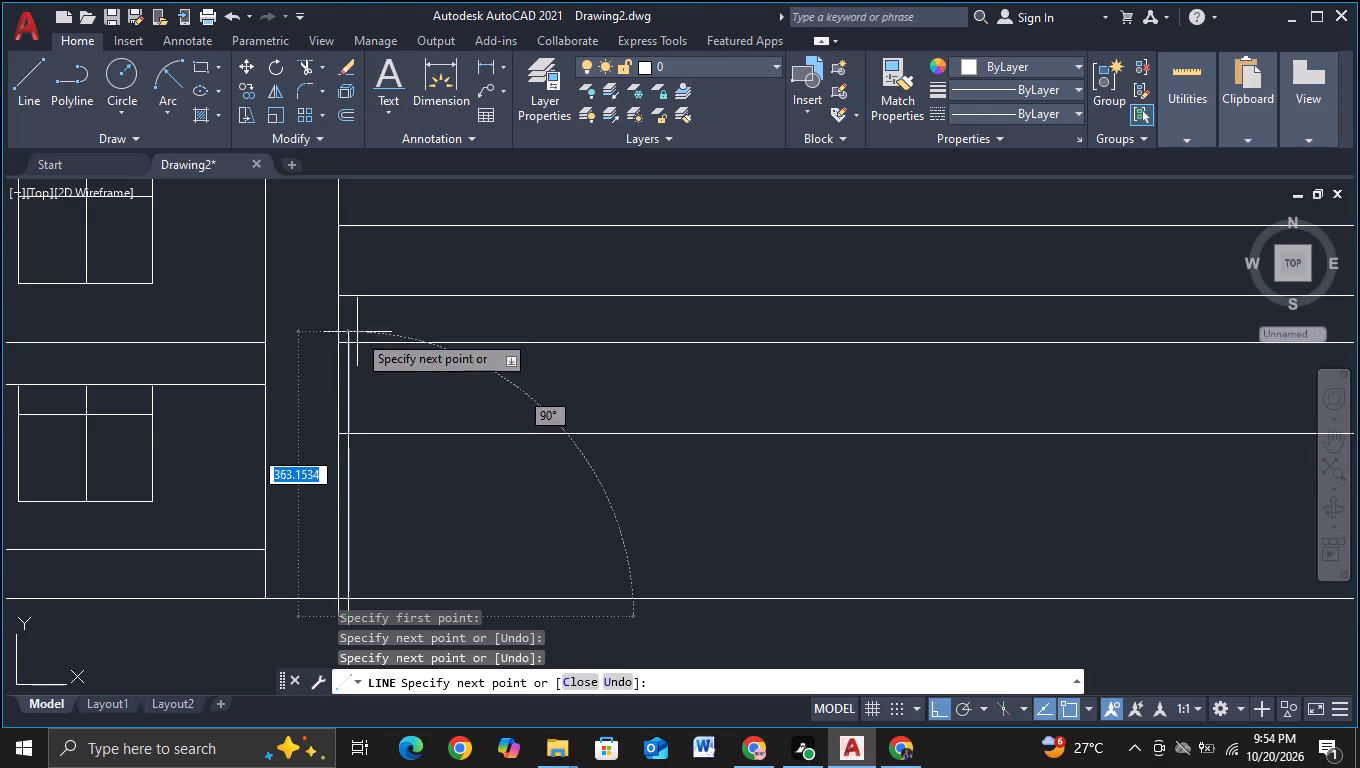
{"action": "left_click", "coordinate": [357, 325]}
{"action": "key", "text": "Escape"}
Trim the post line above the low horizontal line, the post's excess below the ground, and the horizontal line's piece inside the post.
{"action": "left_click", "coordinate": [301, 69]}
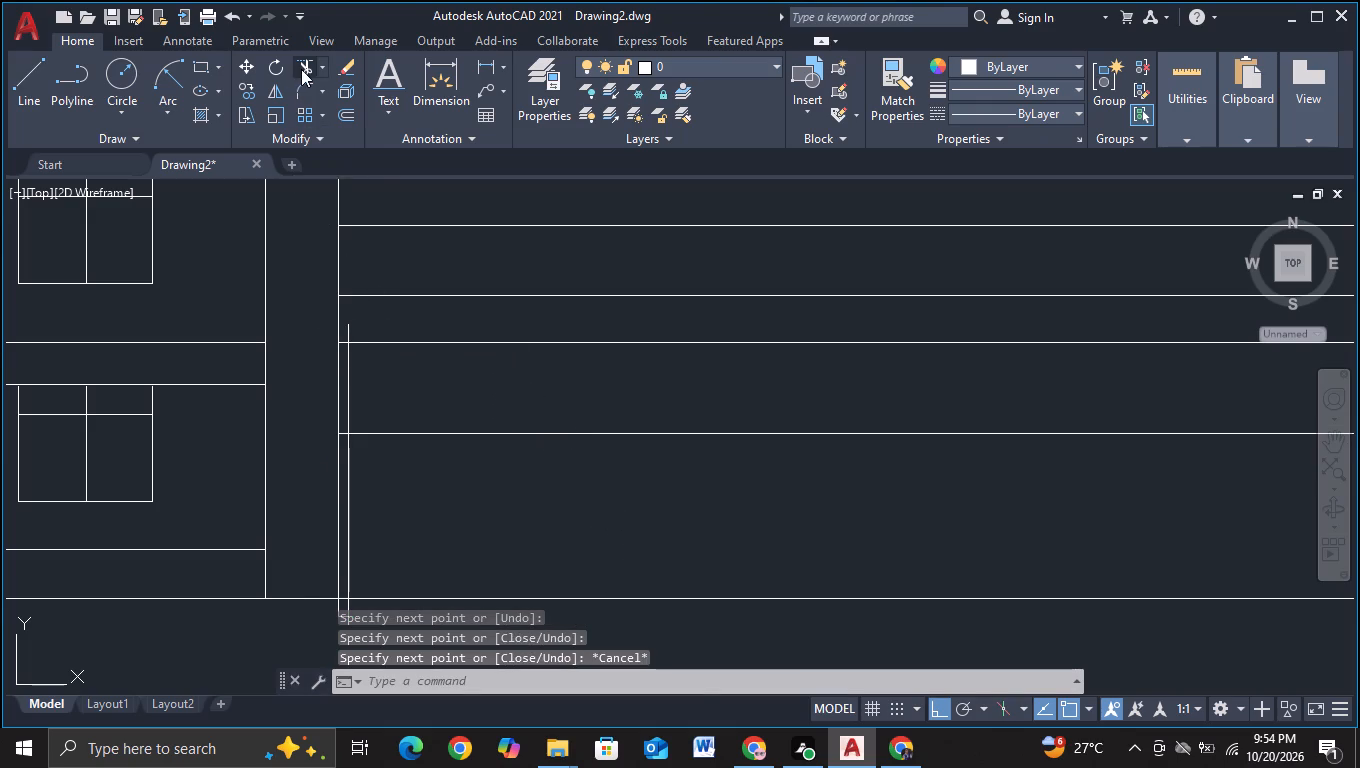
{"action": "left_click", "coordinate": [348, 333]}
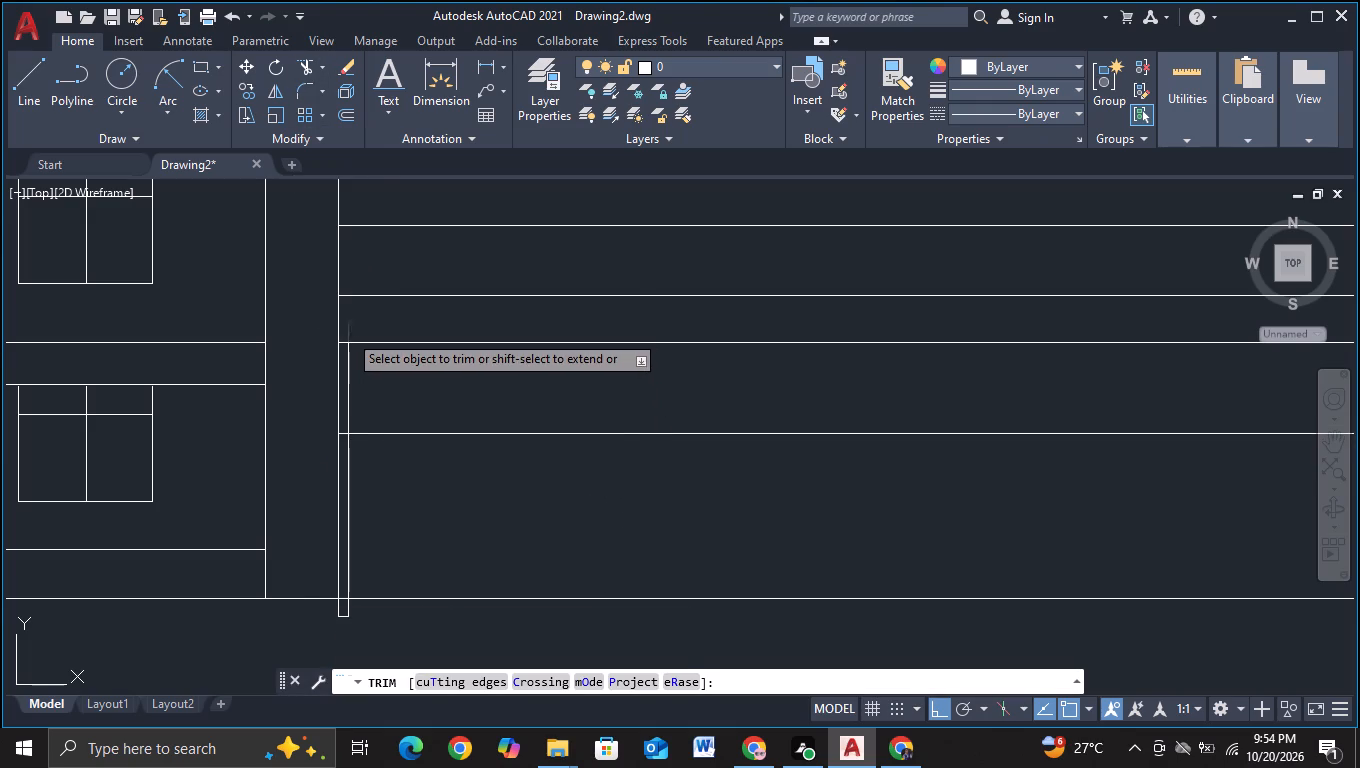
{"action": "left_click", "coordinate": [342, 432]}
{"action": "middle_click_drag", "start_coordinate": [390, 563], "coordinate": [391, 441]}
{"action": "left_click_drag", "start_coordinate": [328, 486], "coordinate": [358, 485]}
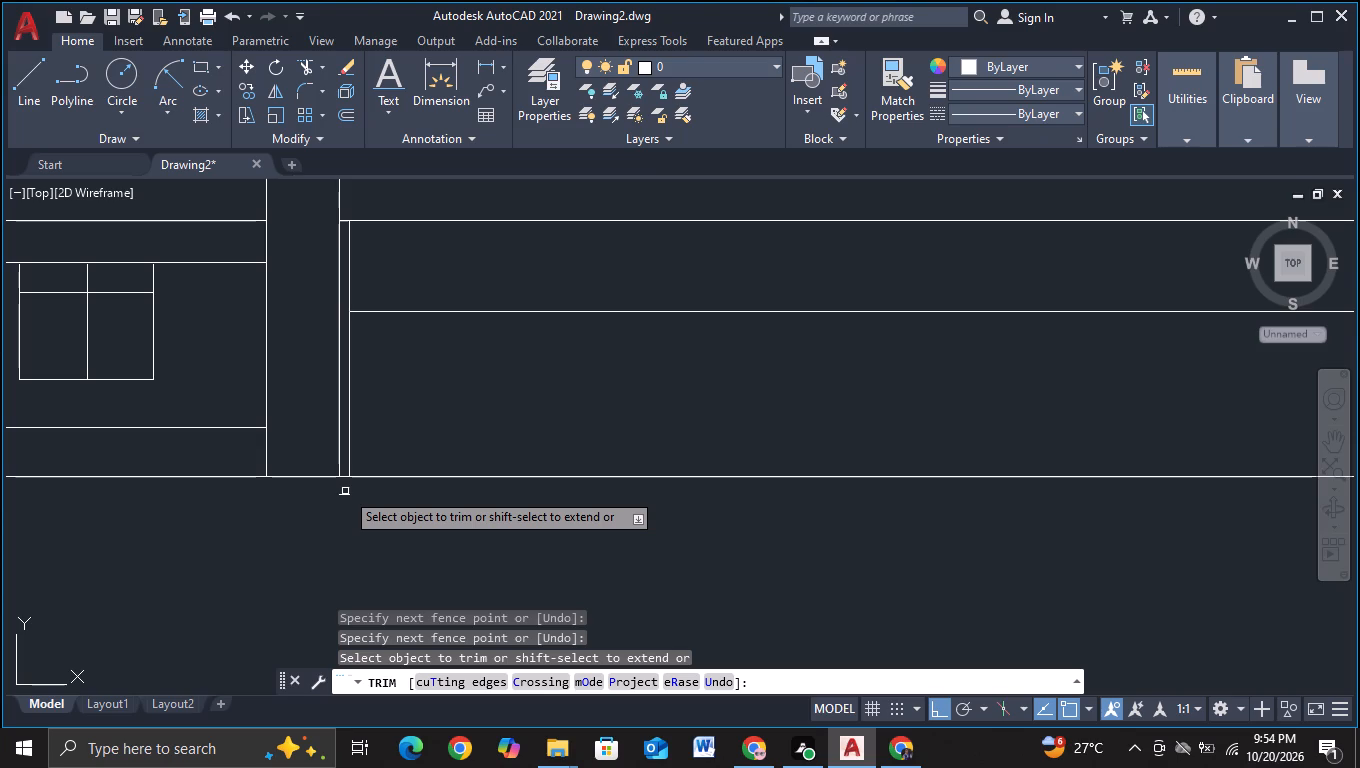
{"action": "left_click", "coordinate": [343, 497]}
{"action": "scroll", "coordinate": [364, 497], "scroll_direction": "down", "scroll_amount": 1}
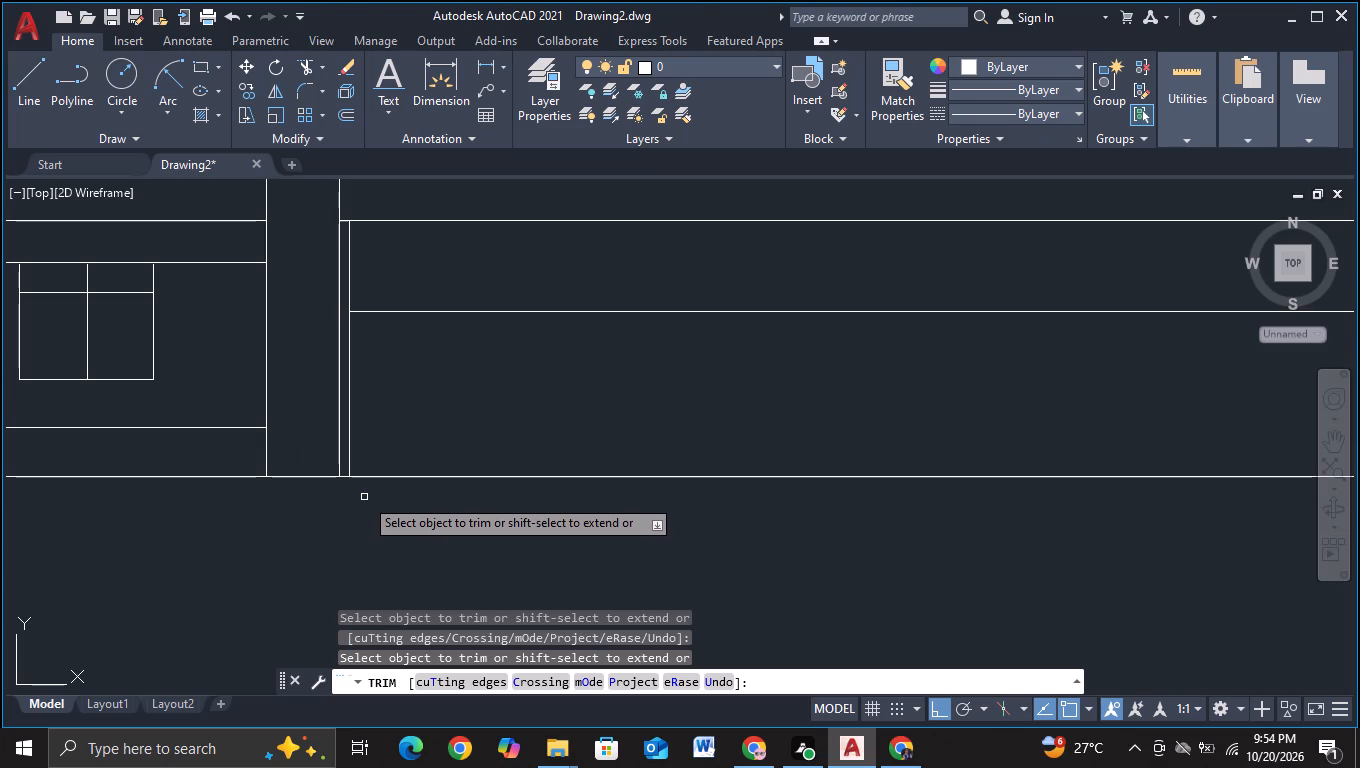
{"action": "middle_click_drag", "start_coordinate": [367, 503], "coordinate": [319, 511]}
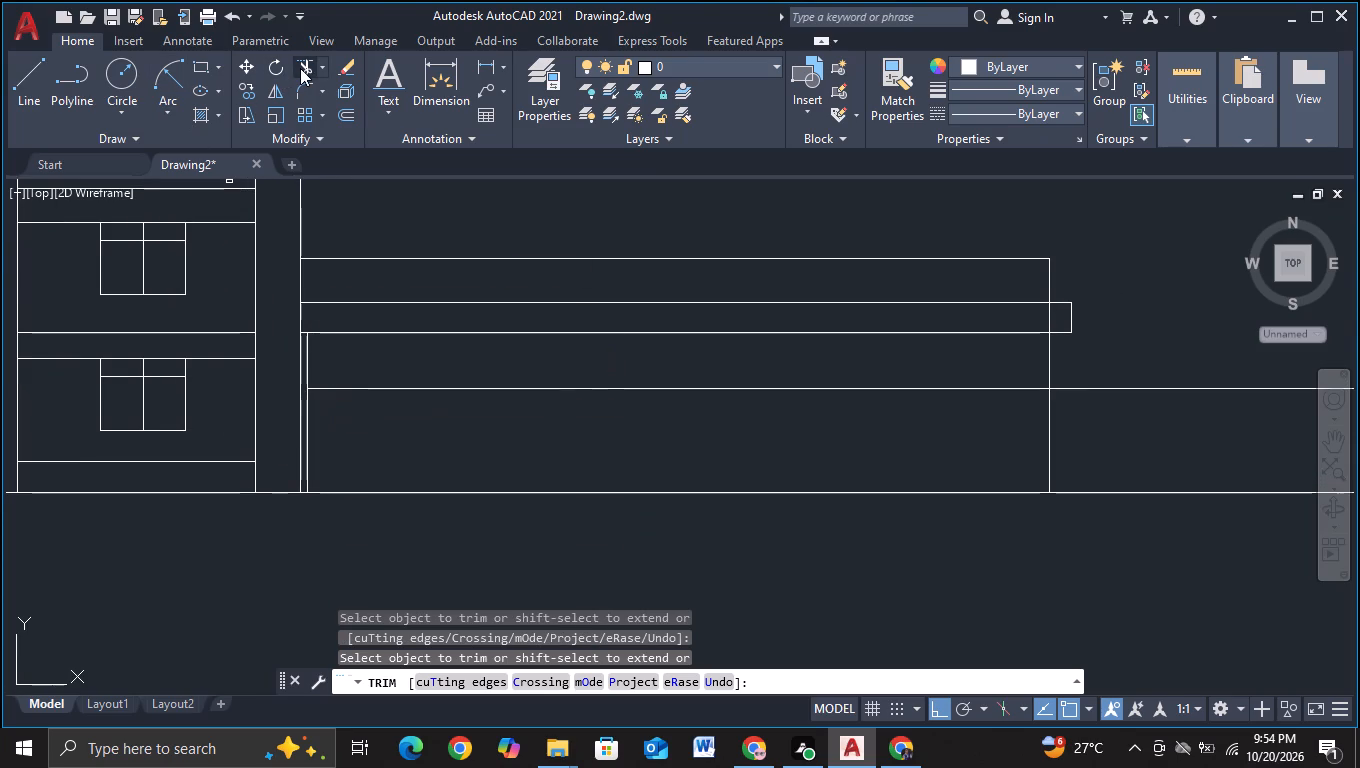
{"action": "left_click", "coordinate": [300, 68]}
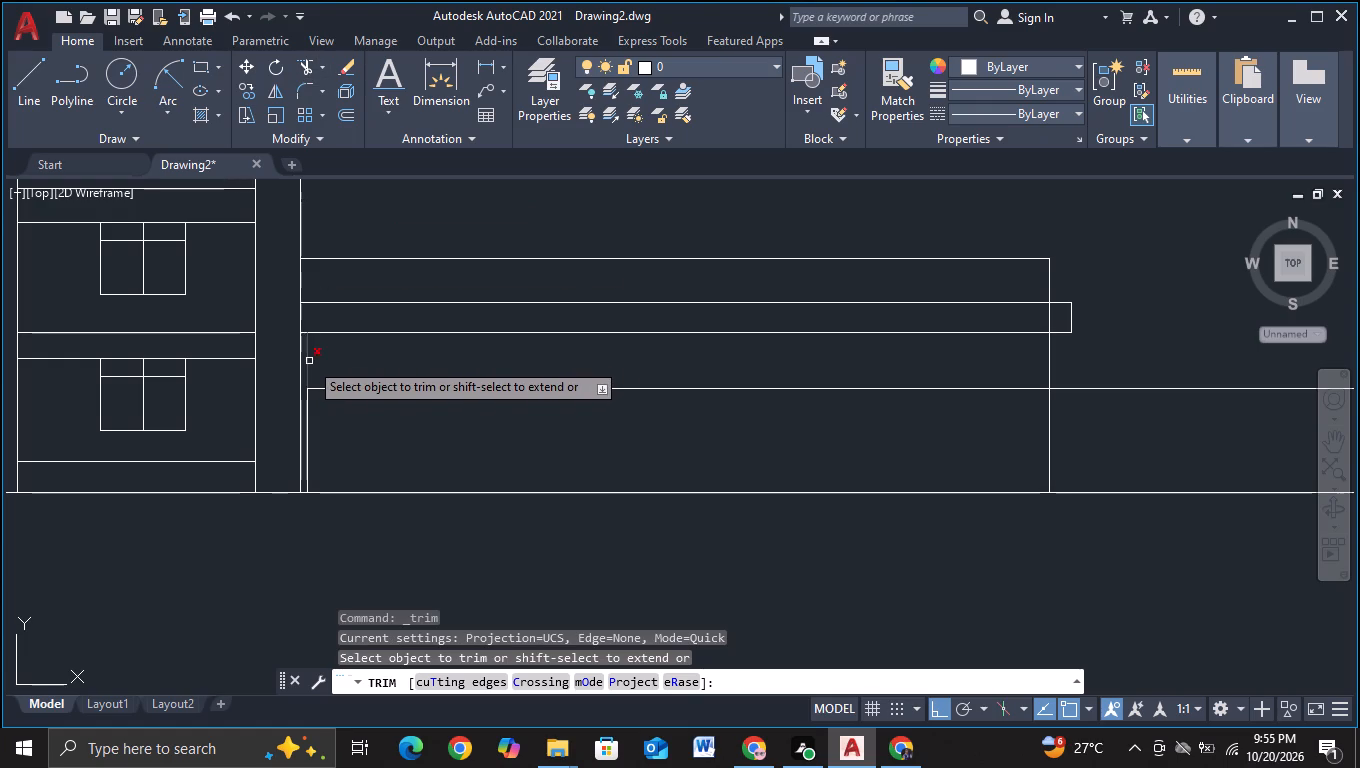
{"action": "left_click", "coordinate": [309, 361]}
Draw a line from the post's upper corner about 40 units upward, continuing horizontally back across the pier's edge.
{"action": "left_click", "coordinate": [40, 123]}
{"action": "scroll", "coordinate": [307, 354], "scroll_direction": "up", "scroll_amount": 2}
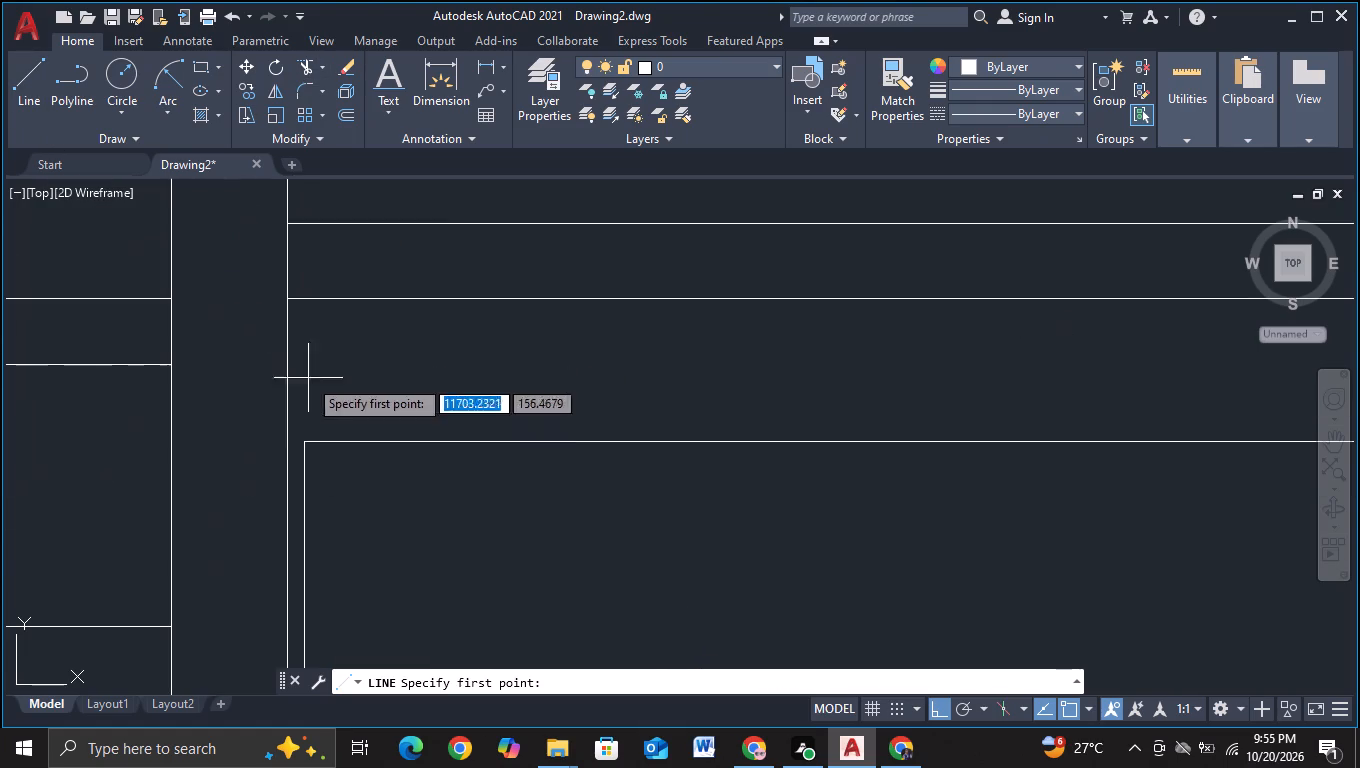
{"action": "left_click", "coordinate": [312, 449]}
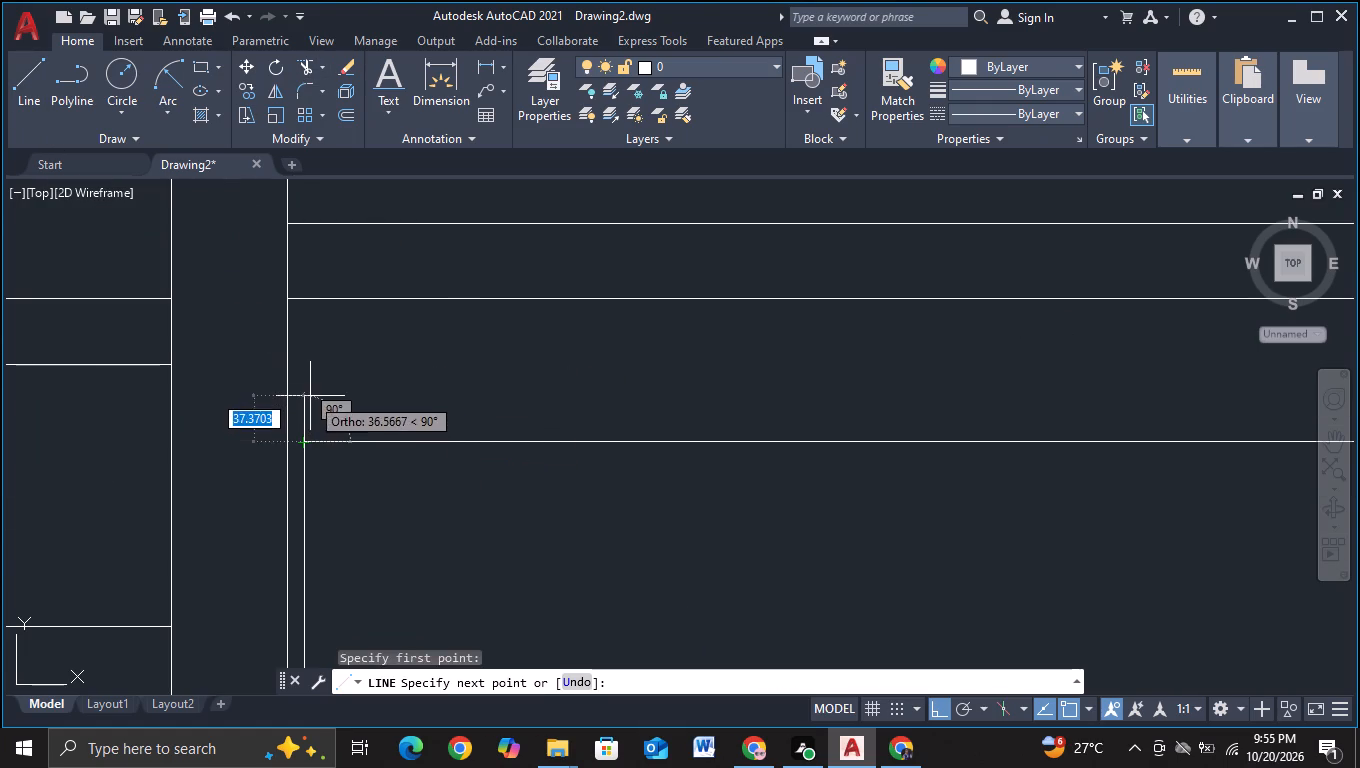
{"action": "left_click", "coordinate": [311, 390]}
{"action": "left_click", "coordinate": [263, 385]}
{"action": "key", "text": "Escape"}
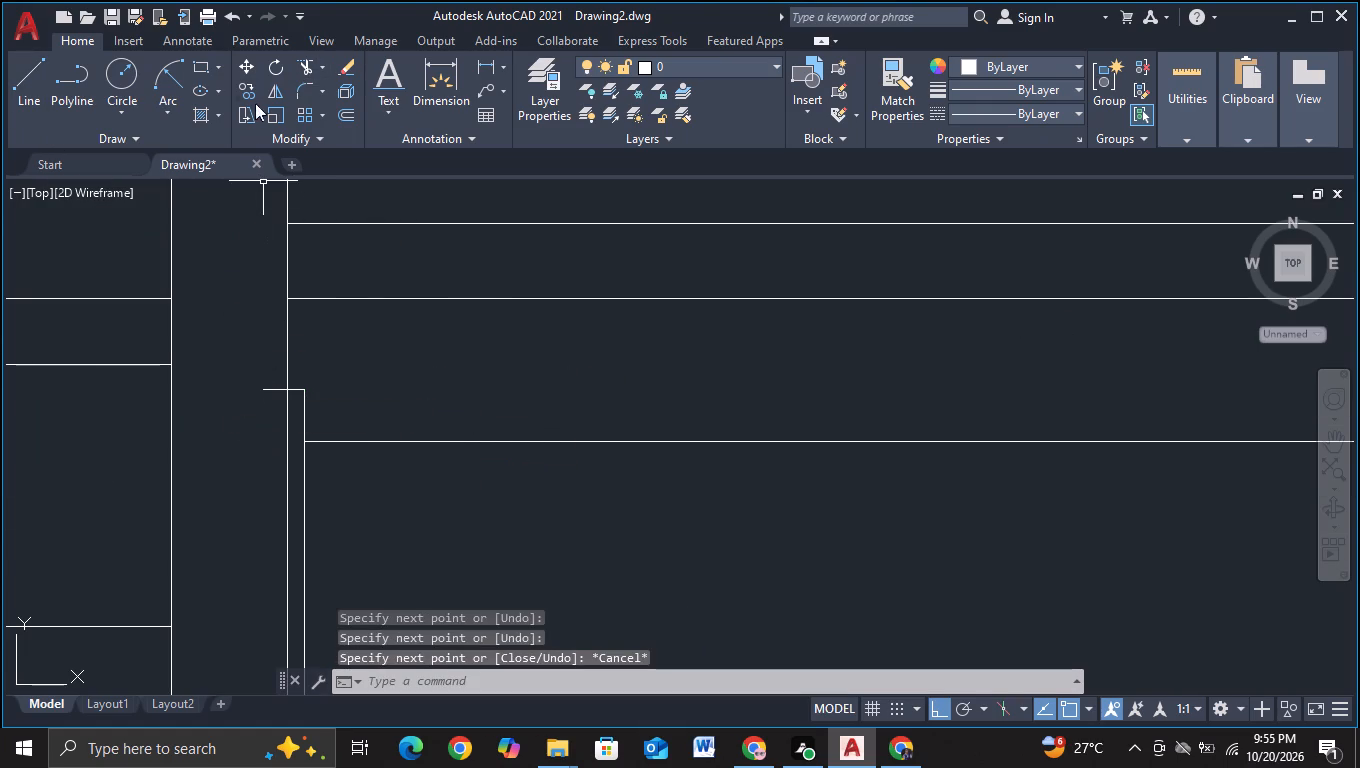
Trim the post cap line's excess that extends past the edge into the building's end pier.
{"action": "left_click", "coordinate": [296, 74]}
{"action": "left_click_drag", "start_coordinate": [268, 369], "coordinate": [265, 413]}
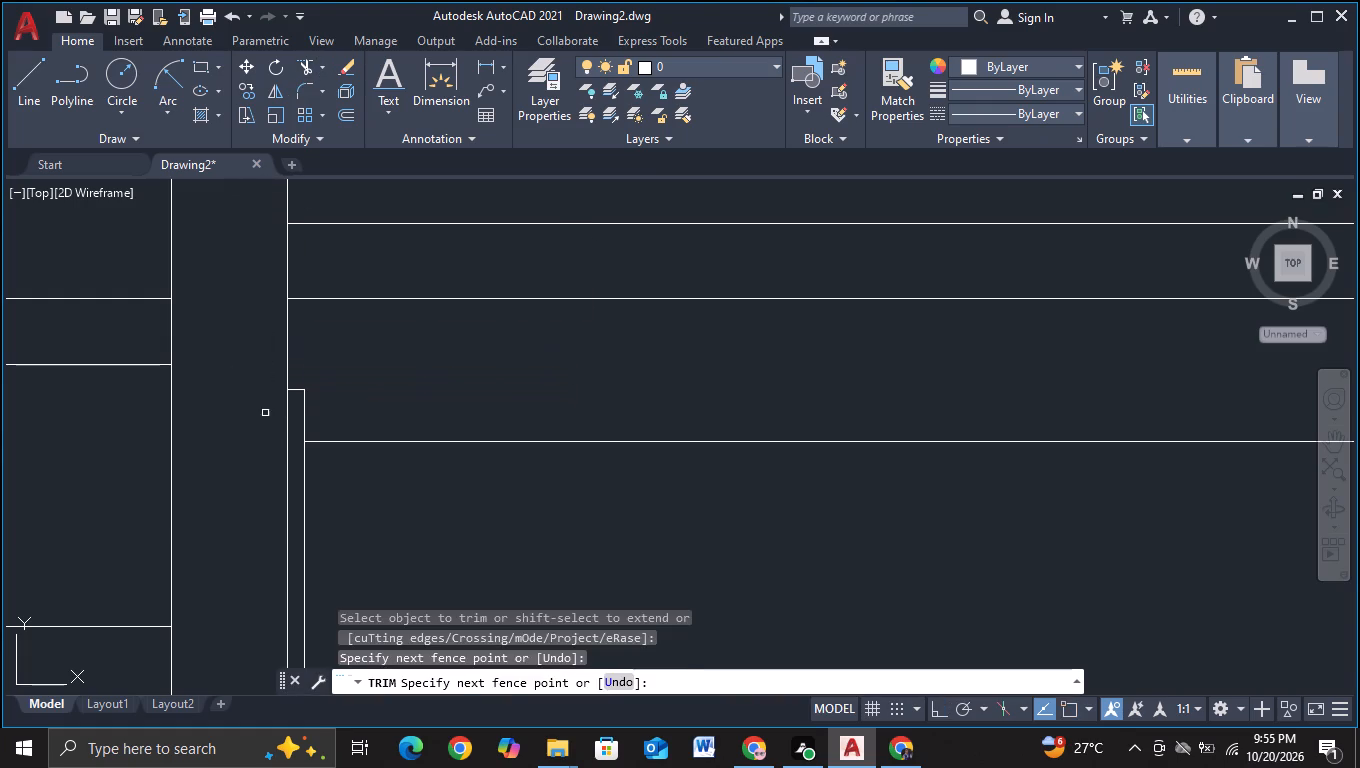
{"action": "scroll", "coordinate": [249, 408], "scroll_direction": "down", "scroll_amount": 2}
{"action": "key", "text": "Escape"}
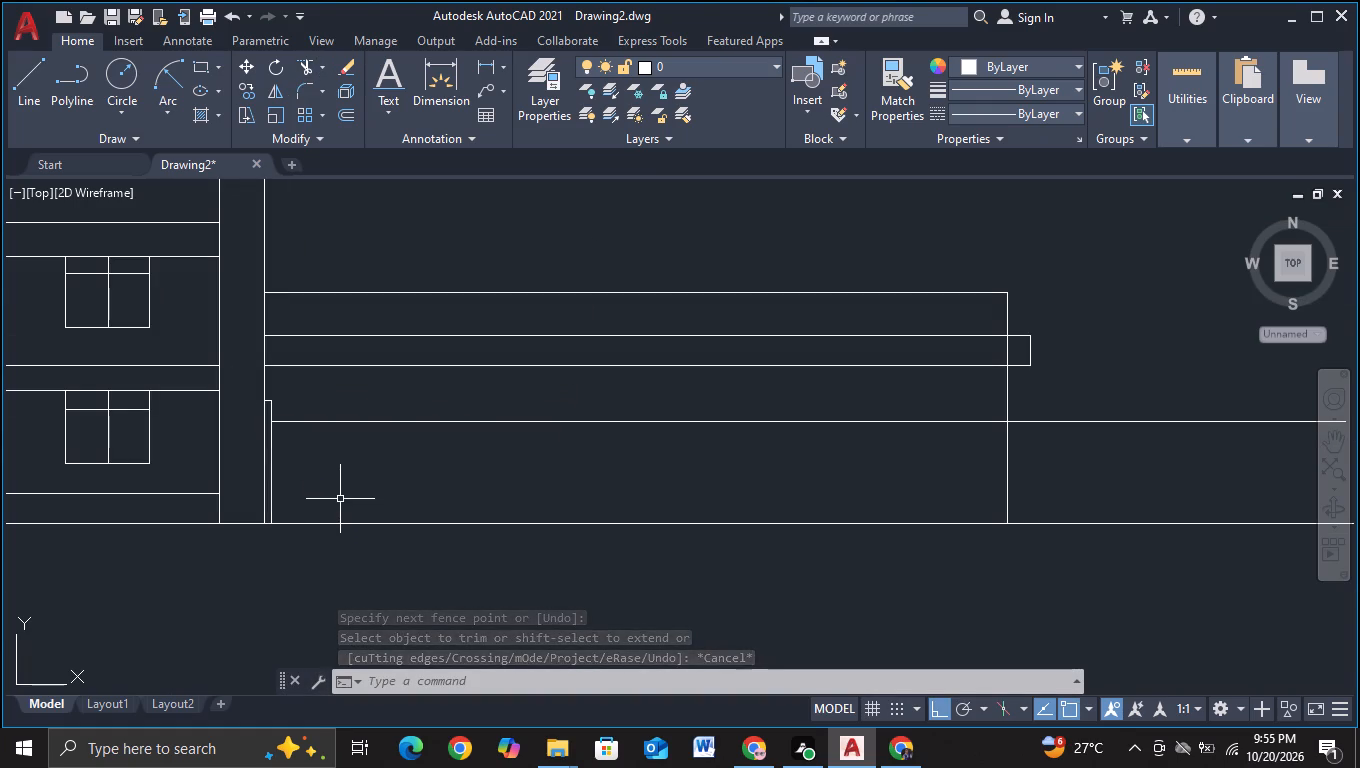
Copy the post's outer vertical line, with object snap off, placing a copy about 5 units away from the building along the ground line.
{"action": "left_click", "coordinate": [269, 485]}
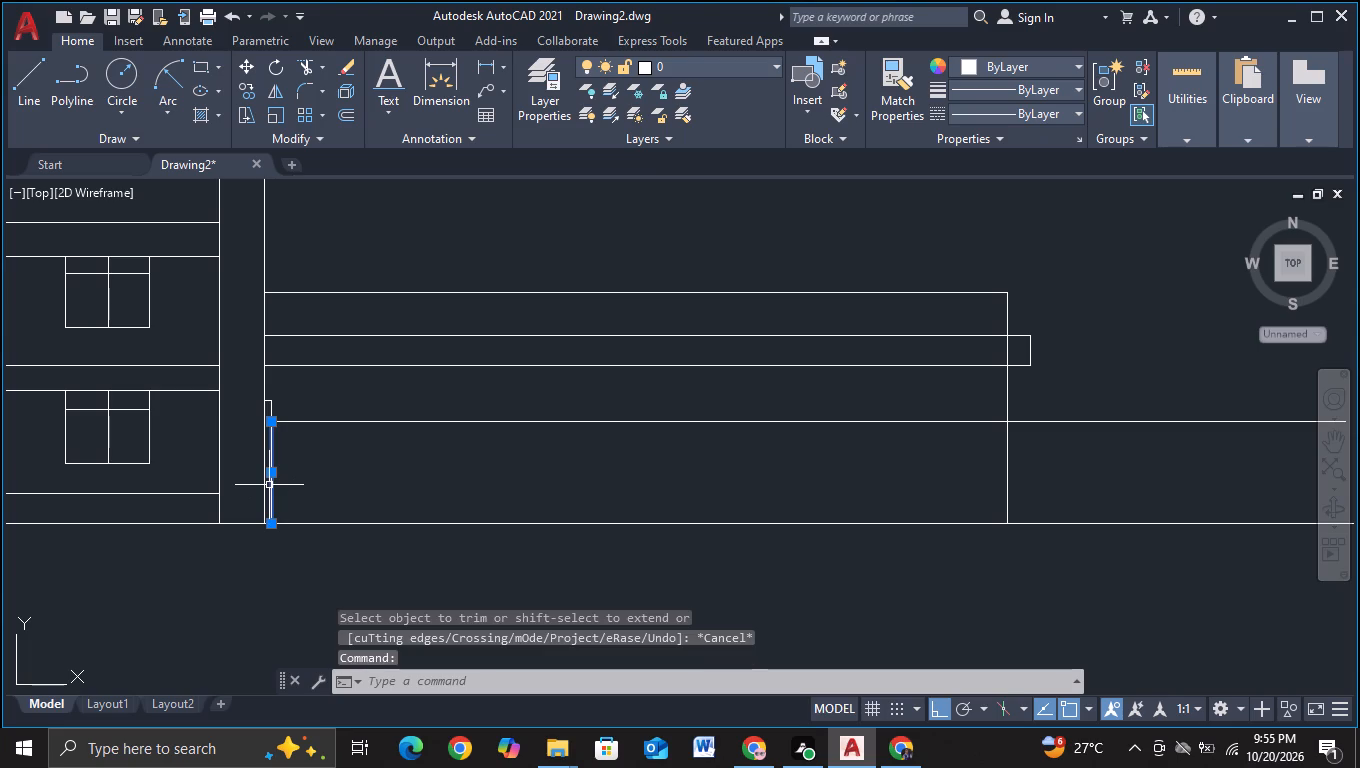
{"action": "key", "text": "c"}
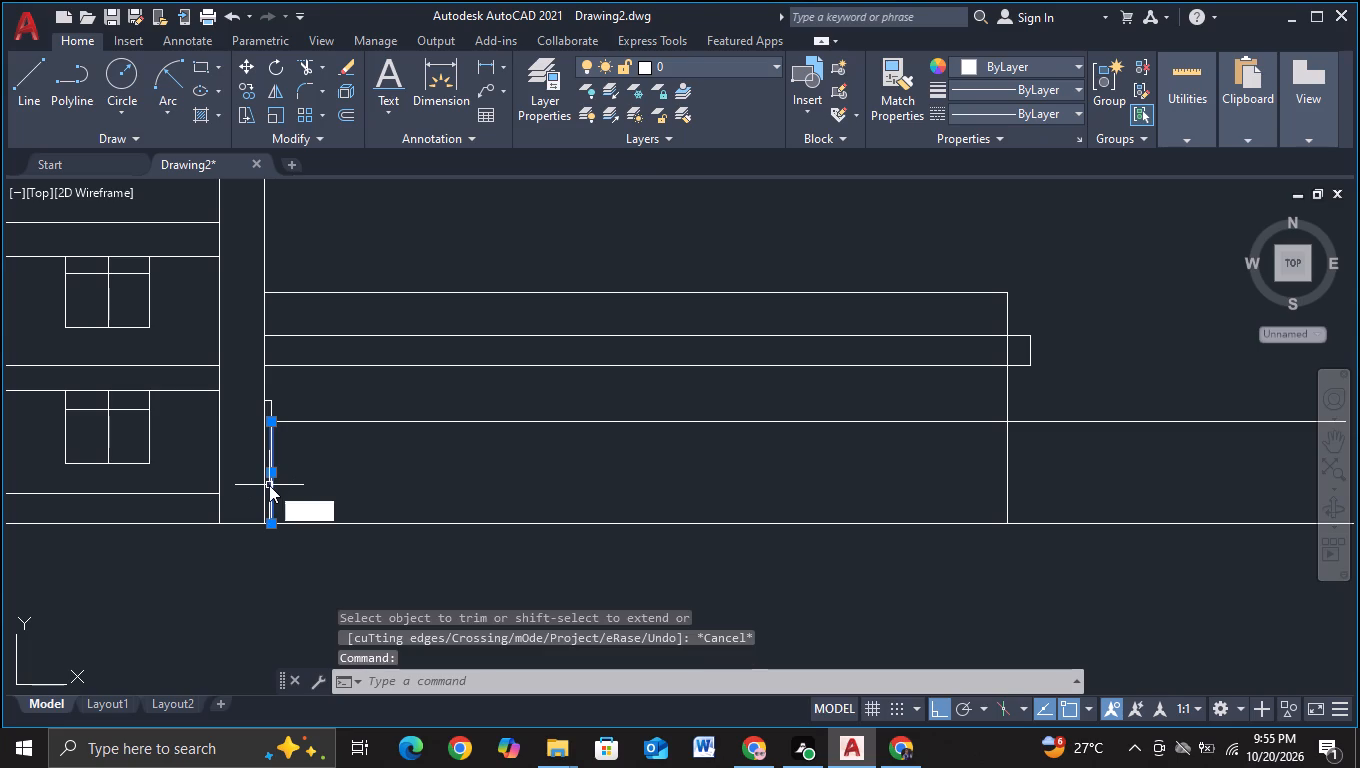
{"action": "left_click", "coordinate": [329, 556]}
{"action": "left_click", "coordinate": [269, 485]}
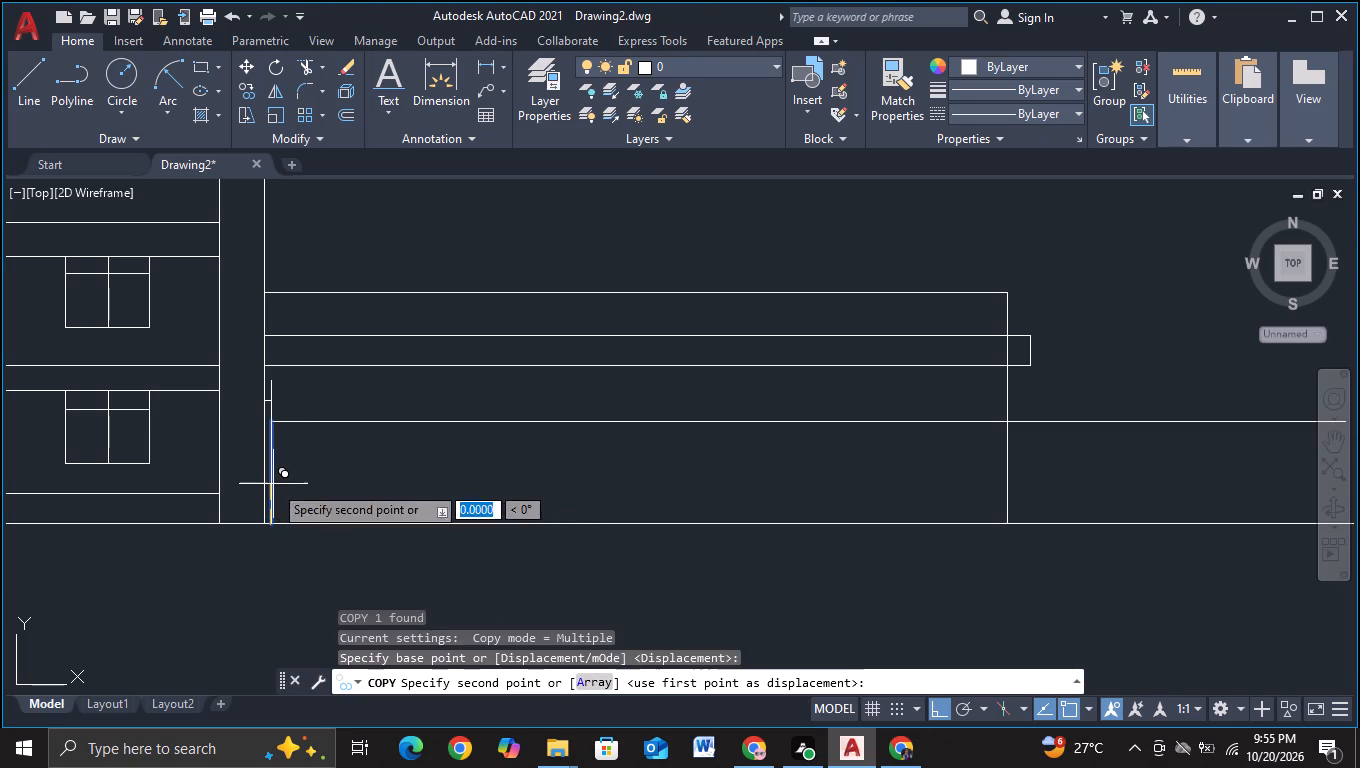
{"action": "scroll", "coordinate": [286, 484], "scroll_direction": "up", "scroll_amount": 1}
{"action": "middle_click_drag", "start_coordinate": [286, 505], "coordinate": [407, 422]}
{"action": "scroll", "coordinate": [399, 451], "scroll_direction": "up", "scroll_amount": 2}
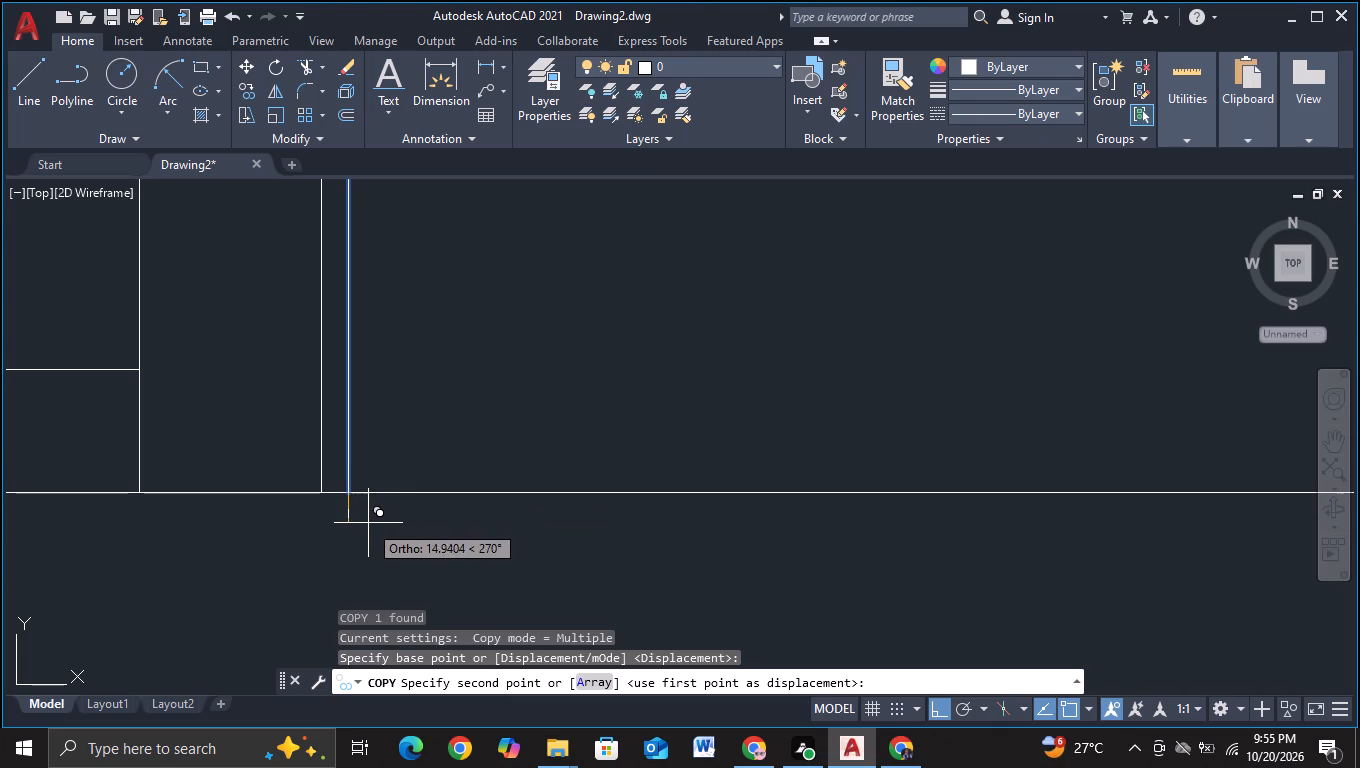
{"action": "scroll", "coordinate": [358, 509], "scroll_direction": "up", "scroll_amount": 1}
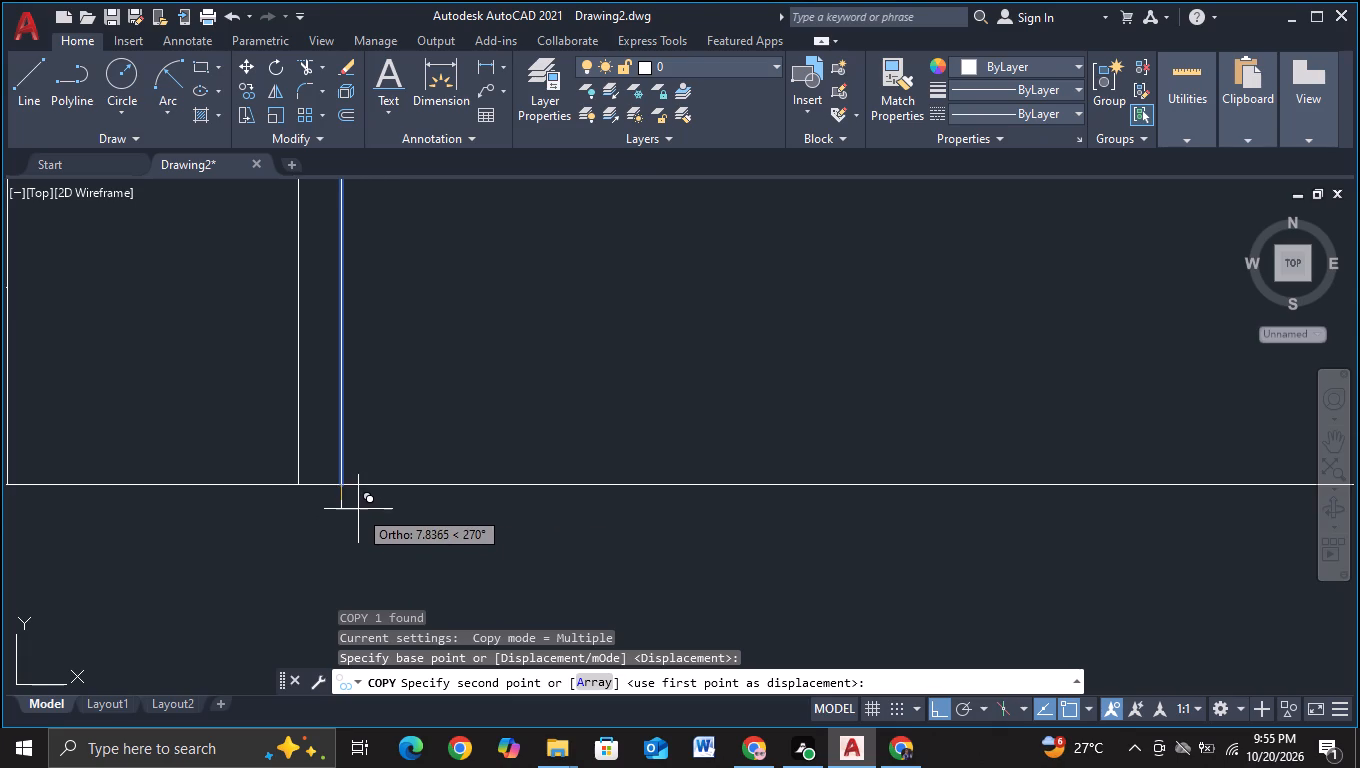
{"action": "scroll", "coordinate": [361, 482], "scroll_direction": "up", "scroll_amount": 1}
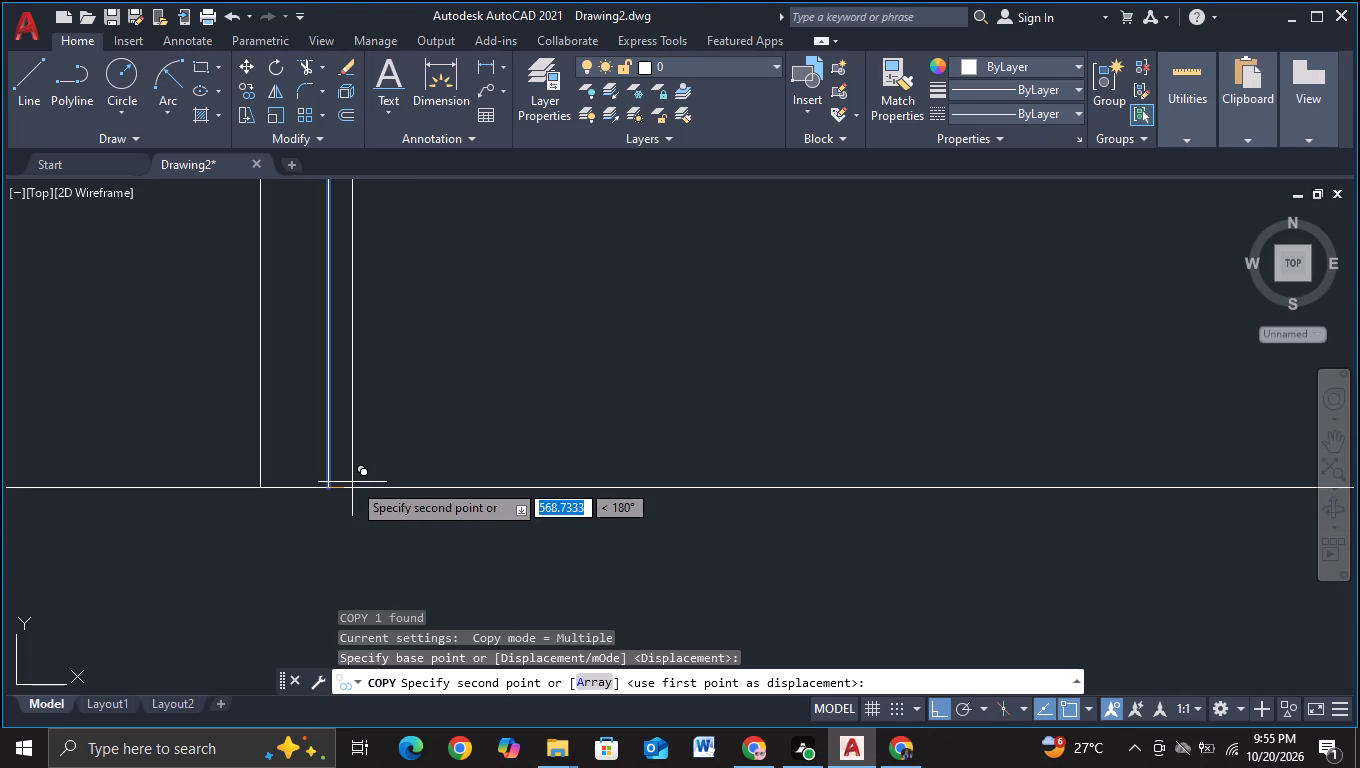
{"action": "left_click", "coordinate": [352, 482]}
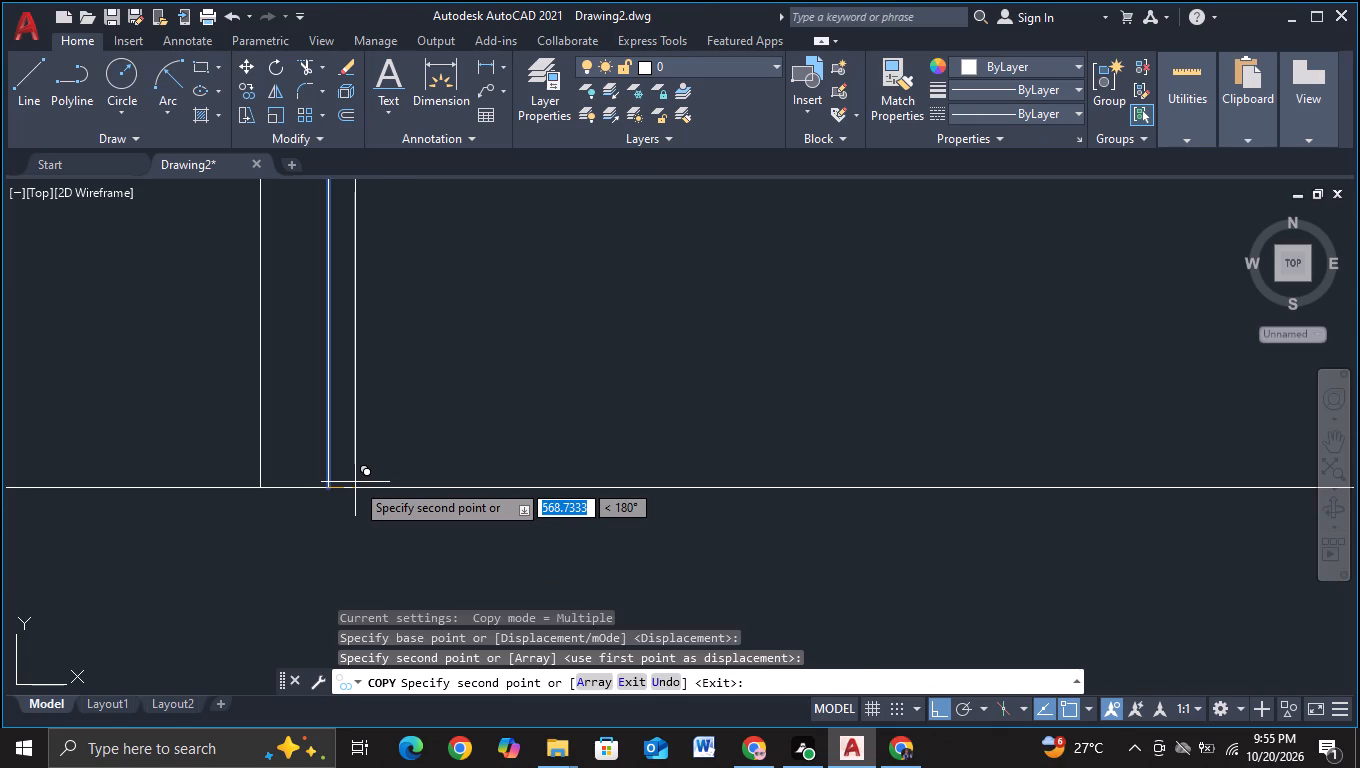
{"action": "key", "text": "F3"}
{"action": "left_click", "coordinate": [355, 482]}
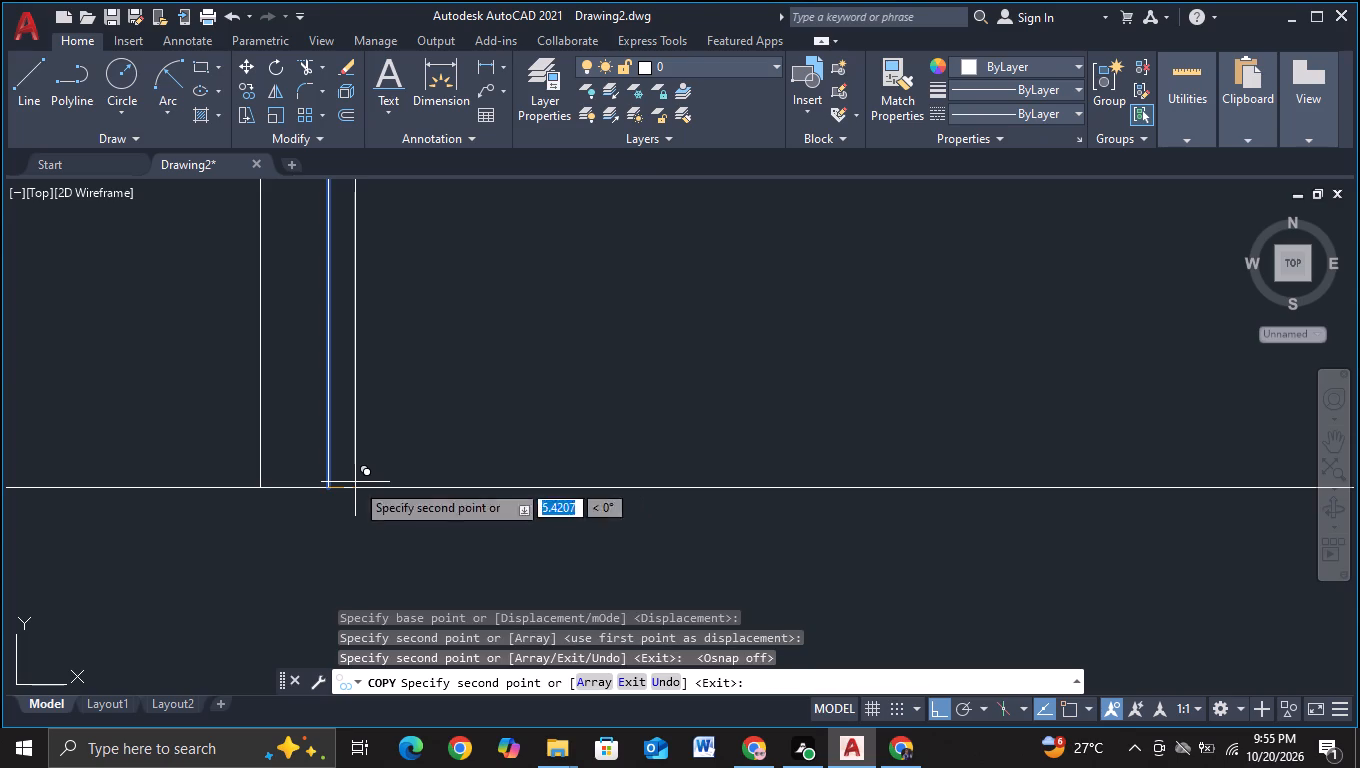
Place eleven more copies of the post line at roughly 4-unit spacing along the ground line, reaching about 47 units from the original.
{"action": "left_click", "coordinate": [377, 483]}
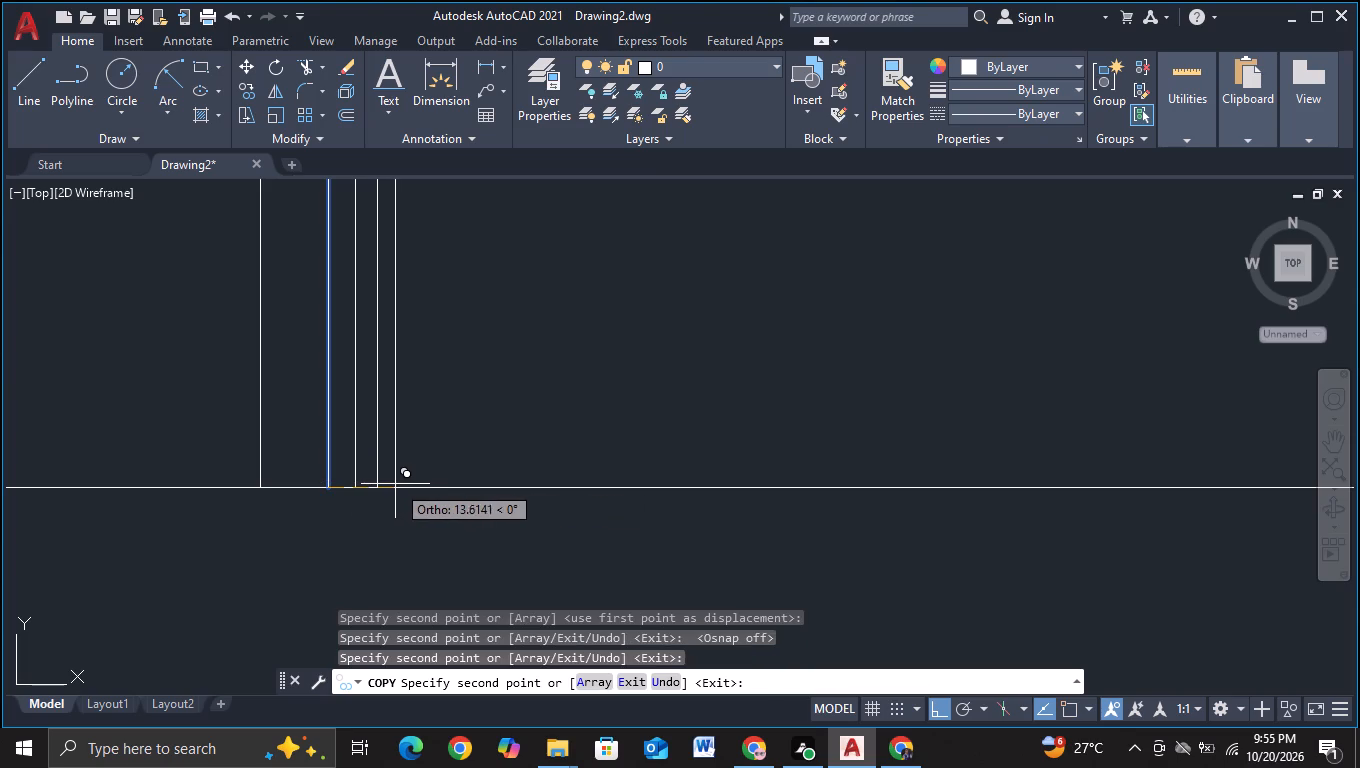
{"action": "left_click", "coordinate": [398, 486]}
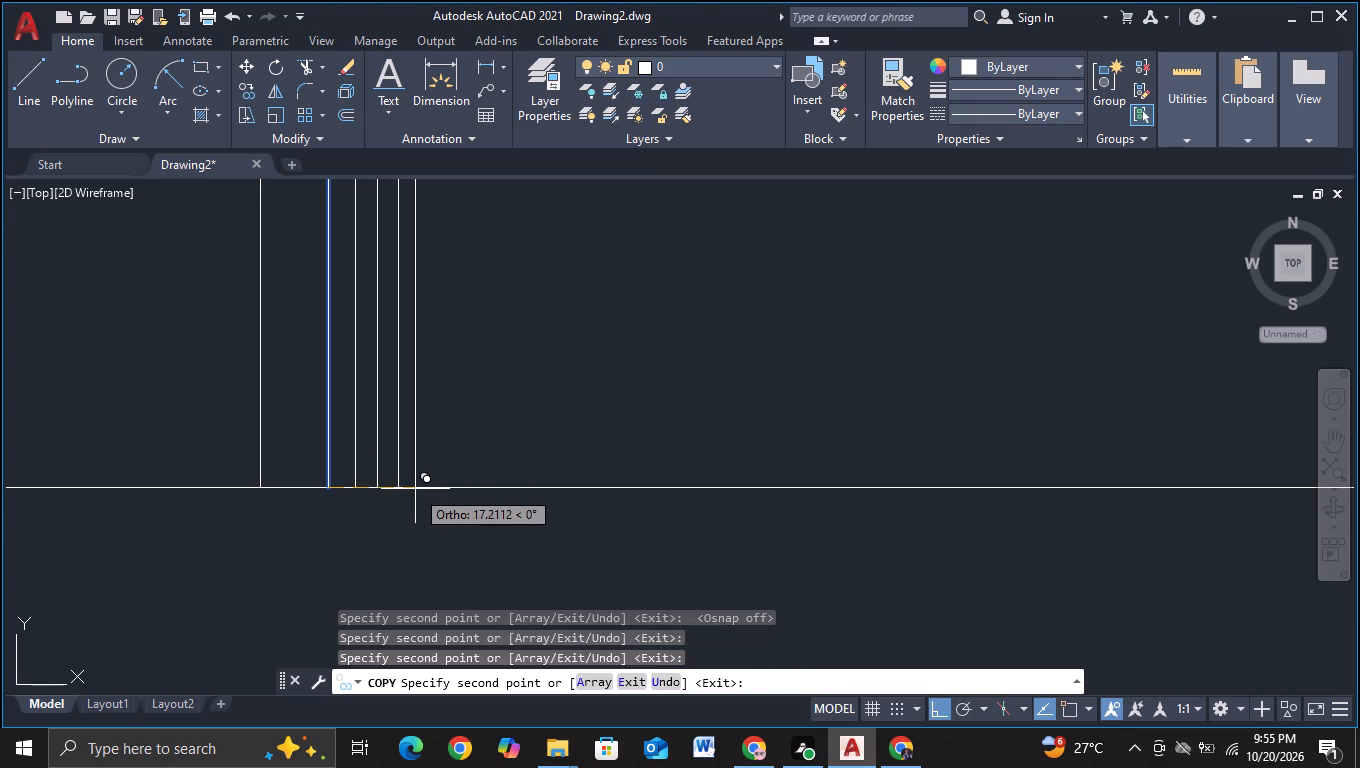
{"action": "left_click", "coordinate": [418, 489]}
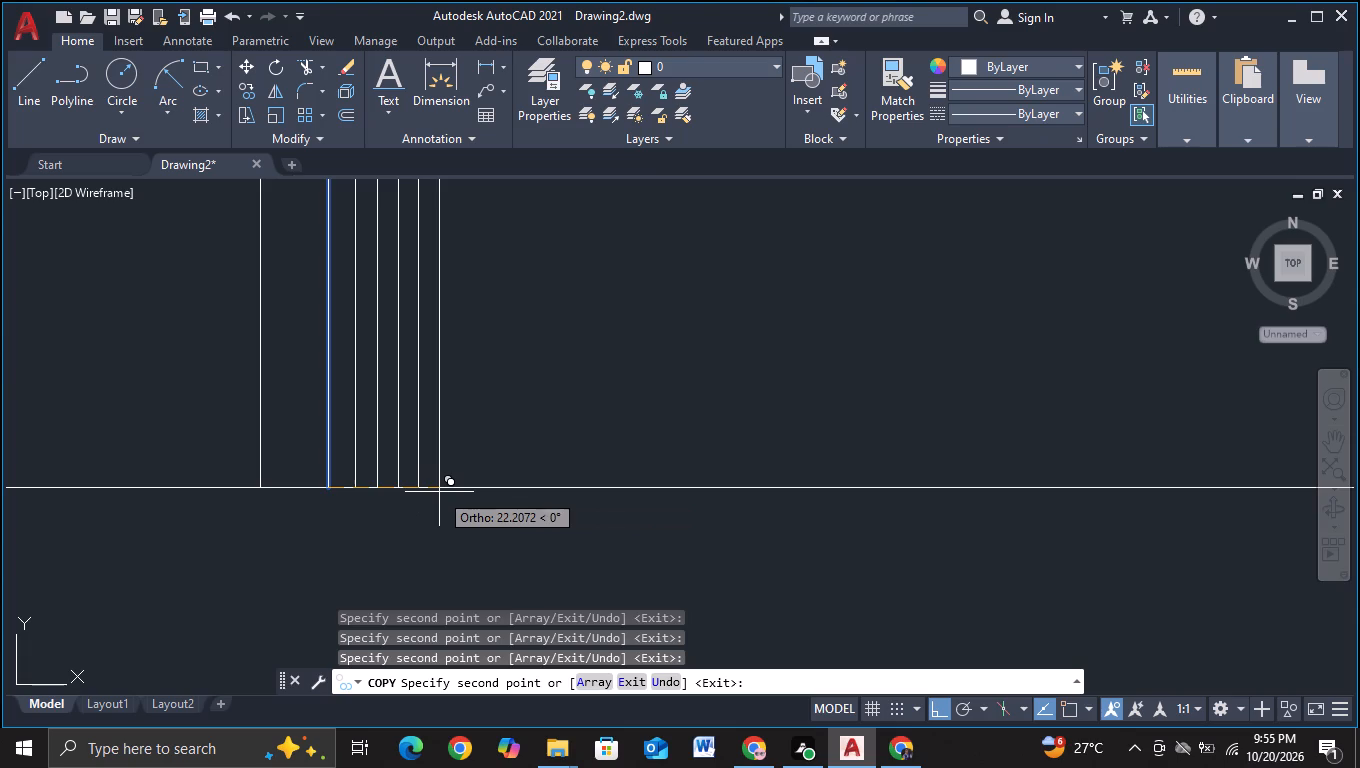
{"action": "left_click", "coordinate": [439, 492]}
{"action": "left_click", "coordinate": [459, 496]}
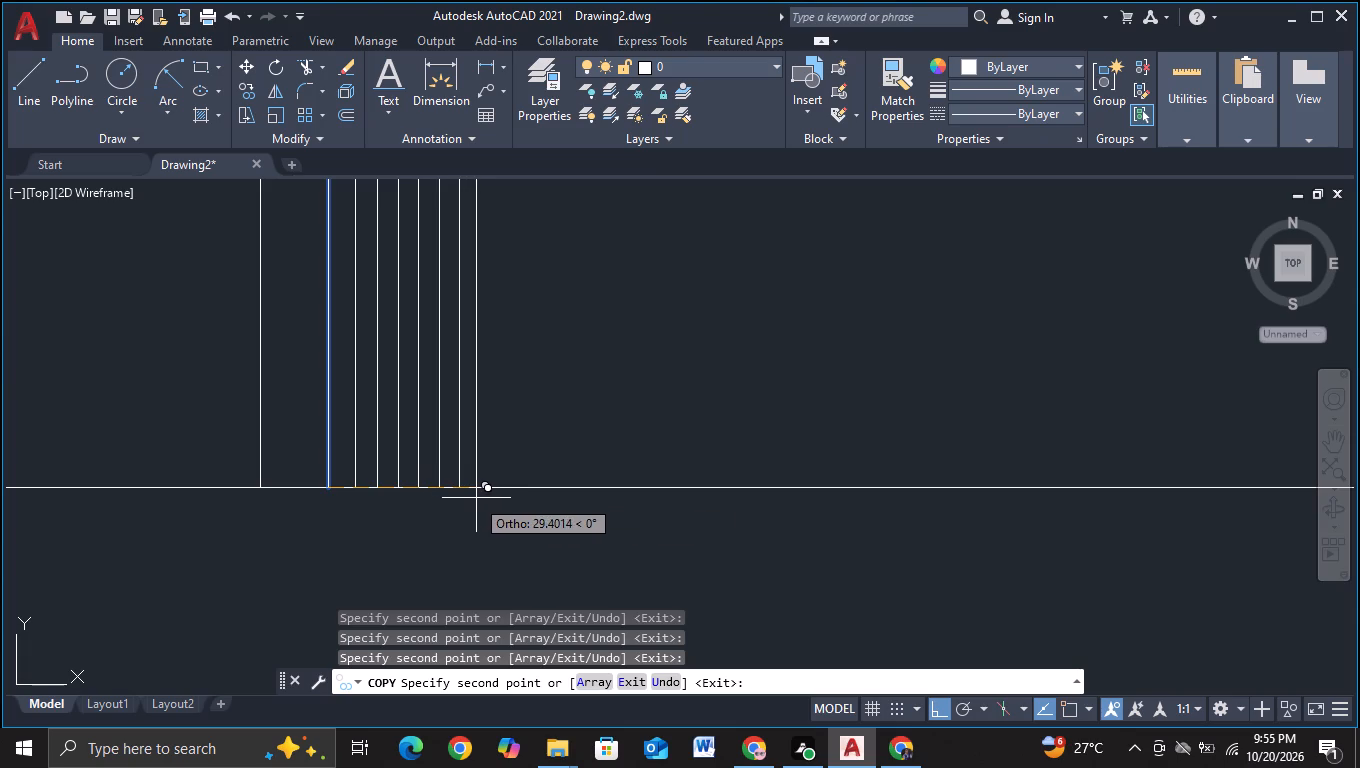
{"action": "left_click", "coordinate": [477, 498]}
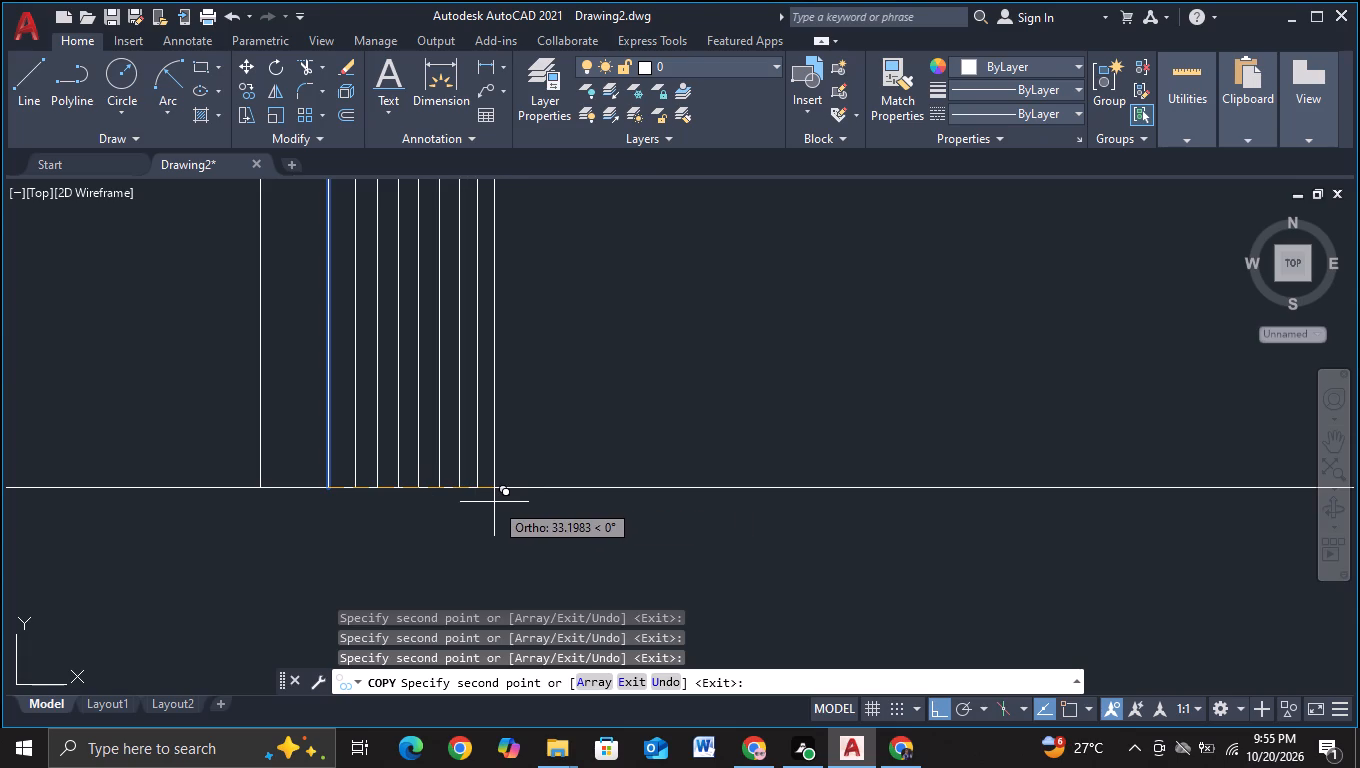
{"action": "left_click", "coordinate": [498, 502]}
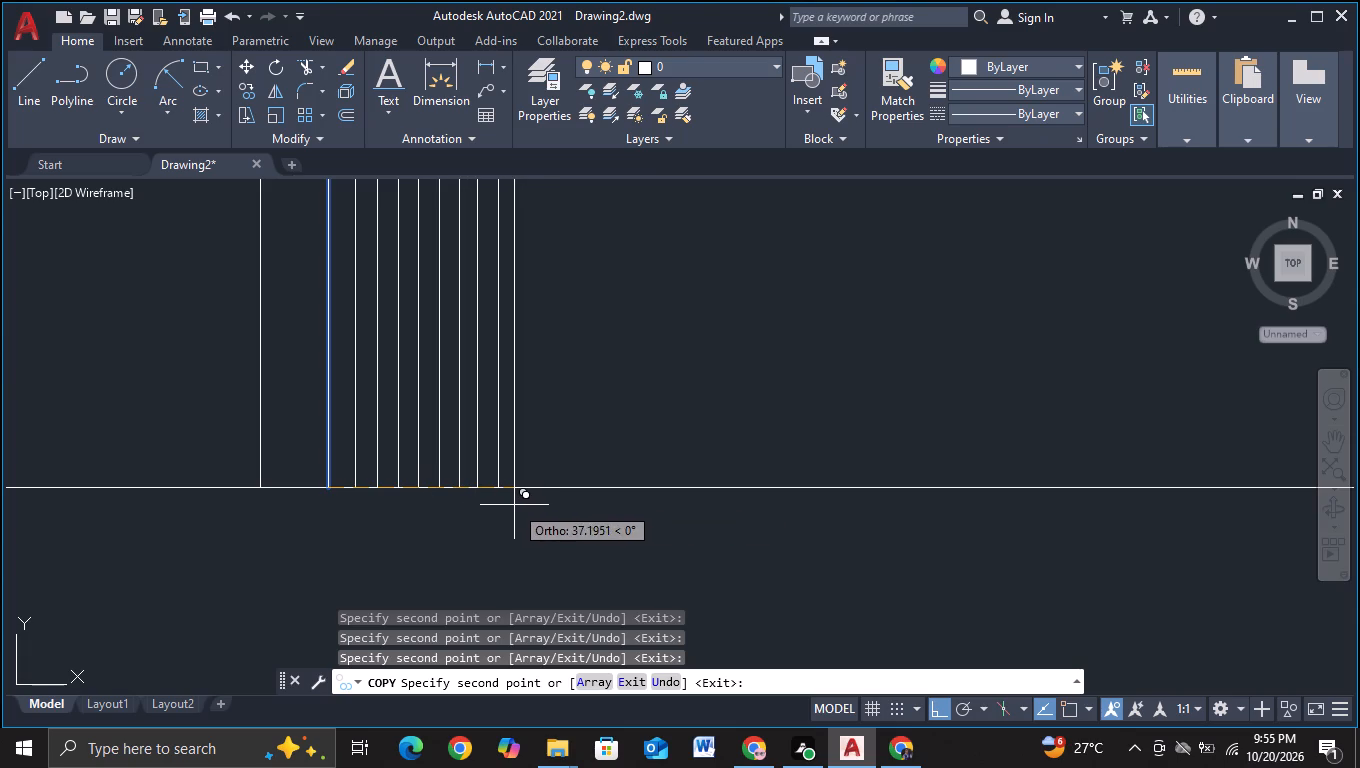
{"action": "left_click", "coordinate": [514, 505]}
{"action": "left_click", "coordinate": [530, 509]}
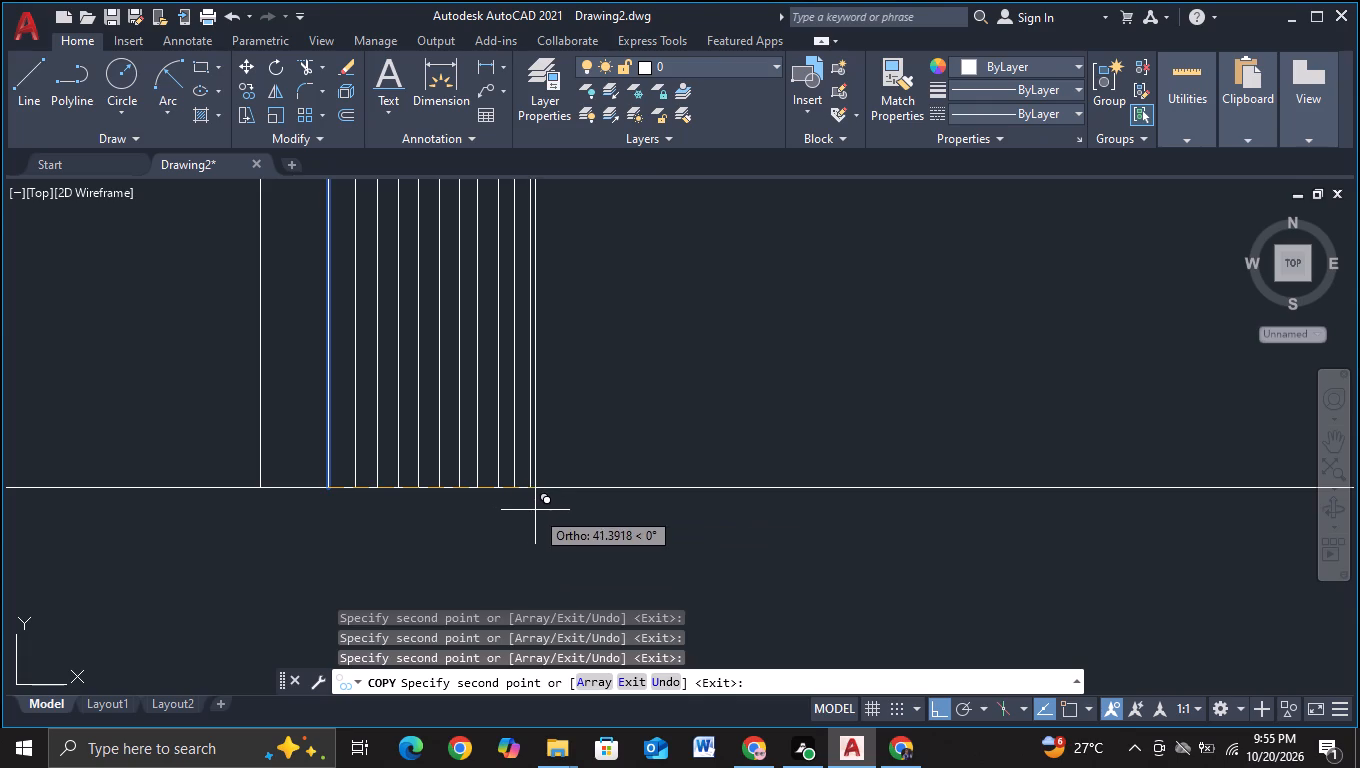
{"action": "left_click", "coordinate": [547, 510]}
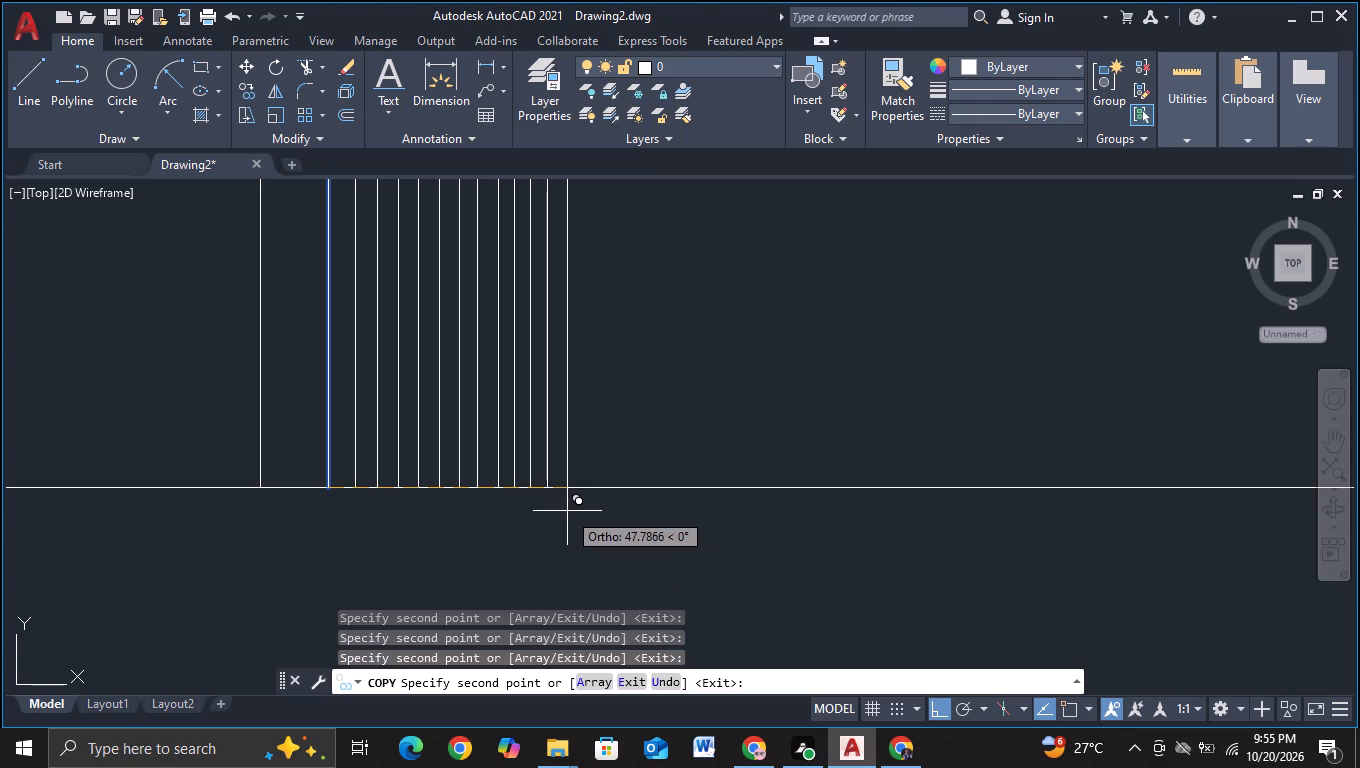
{"action": "left_click", "coordinate": [566, 511]}
Continue the row with ten more closely spaced copies of the post line, reaching about 82 units from the original.
{"action": "scroll", "coordinate": [566, 511], "scroll_direction": "down", "scroll_amount": 2}
{"action": "middle_click_drag", "start_coordinate": [578, 517], "coordinate": [394, 546]}
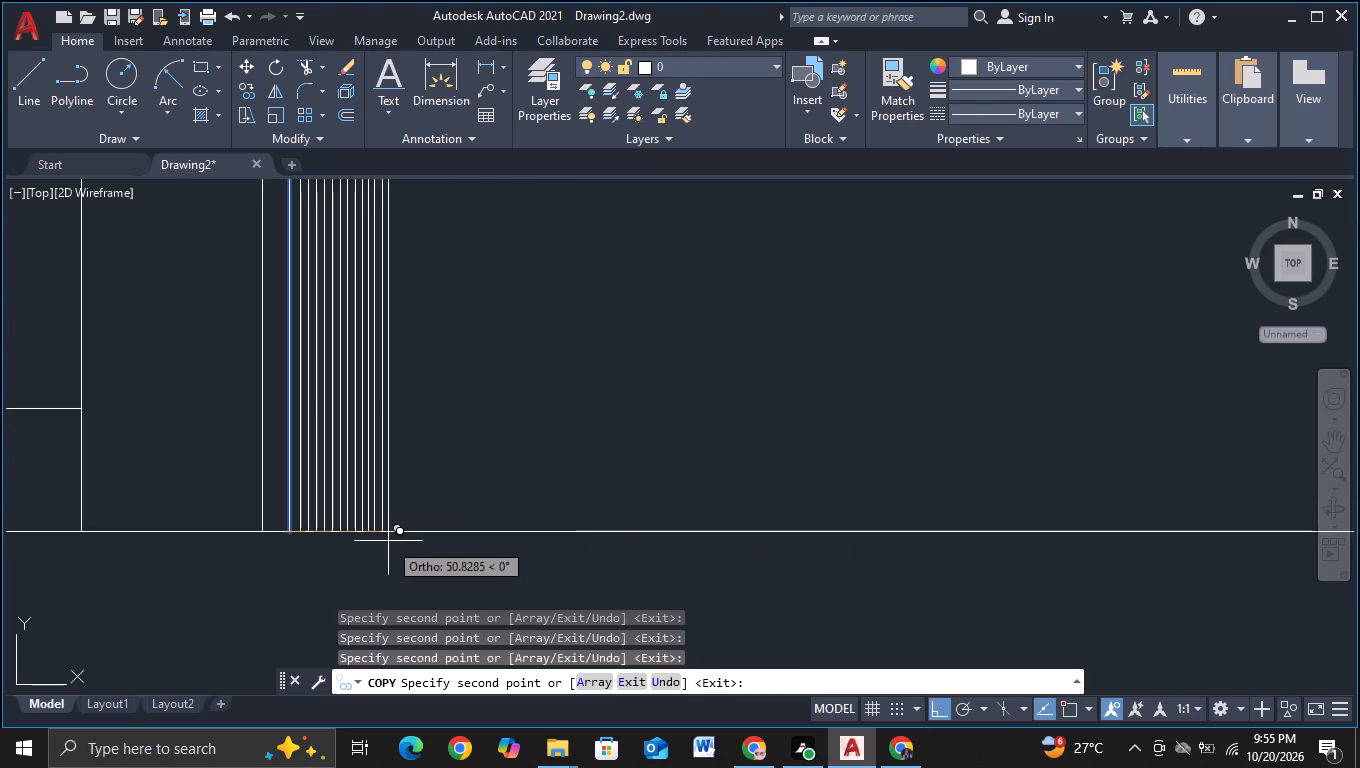
{"action": "left_click", "coordinate": [388, 541]}
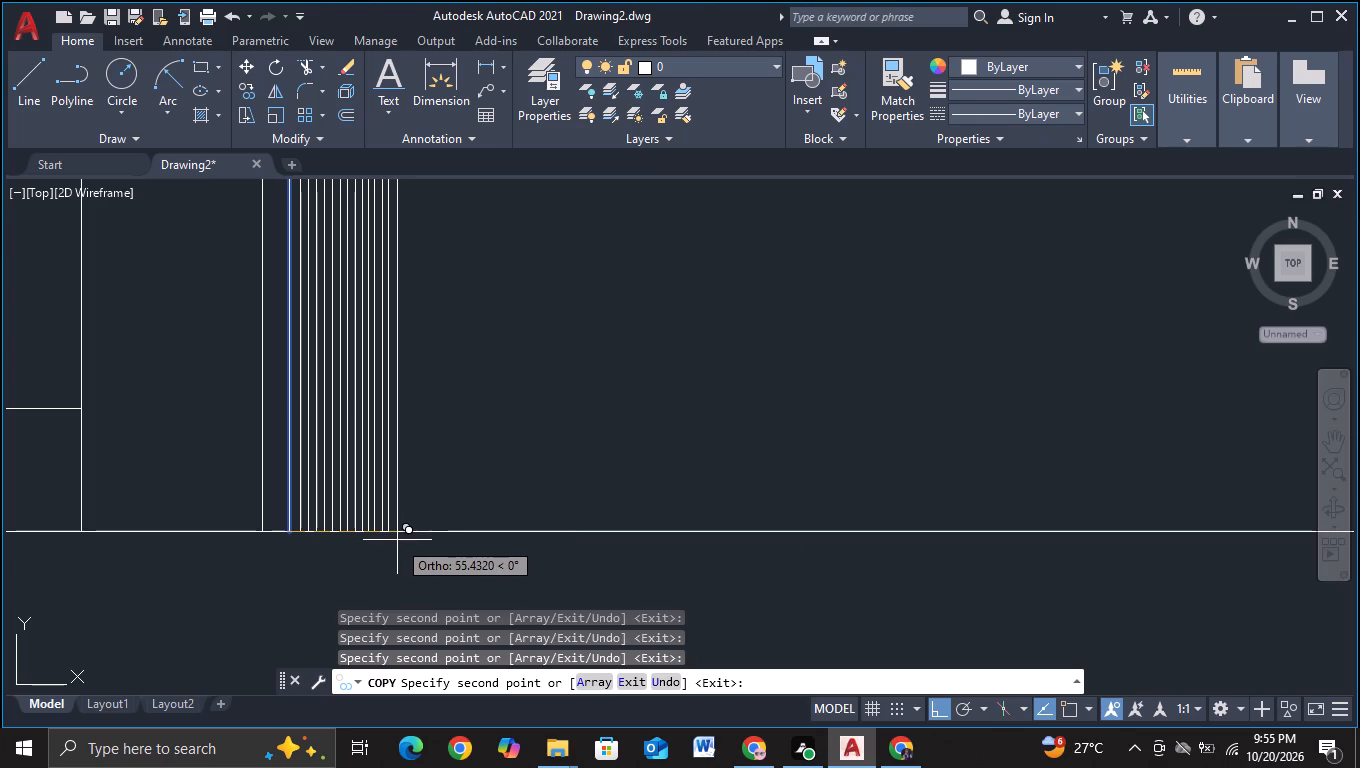
{"action": "left_click", "coordinate": [396, 540]}
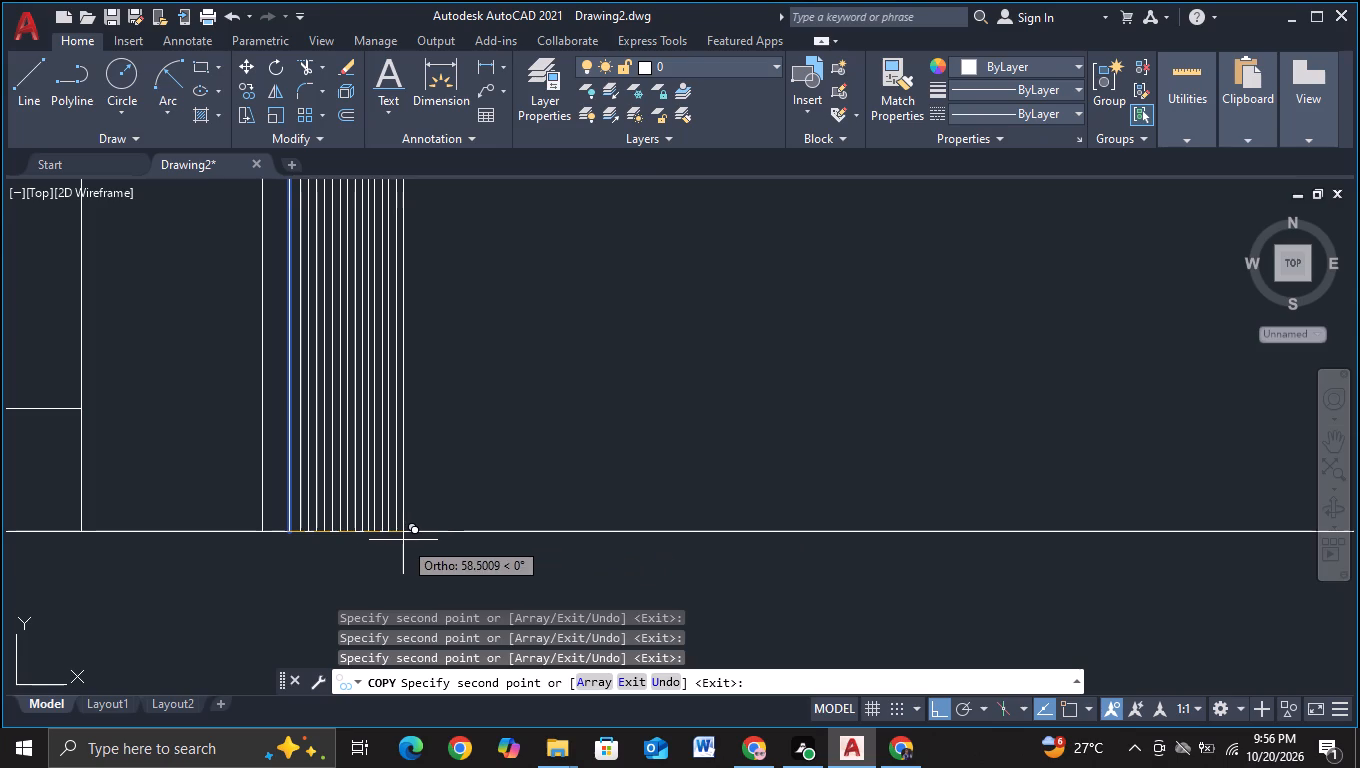
{"action": "left_click", "coordinate": [403, 540]}
{"action": "left_click", "coordinate": [410, 540]}
{"action": "left_click", "coordinate": [417, 538]}
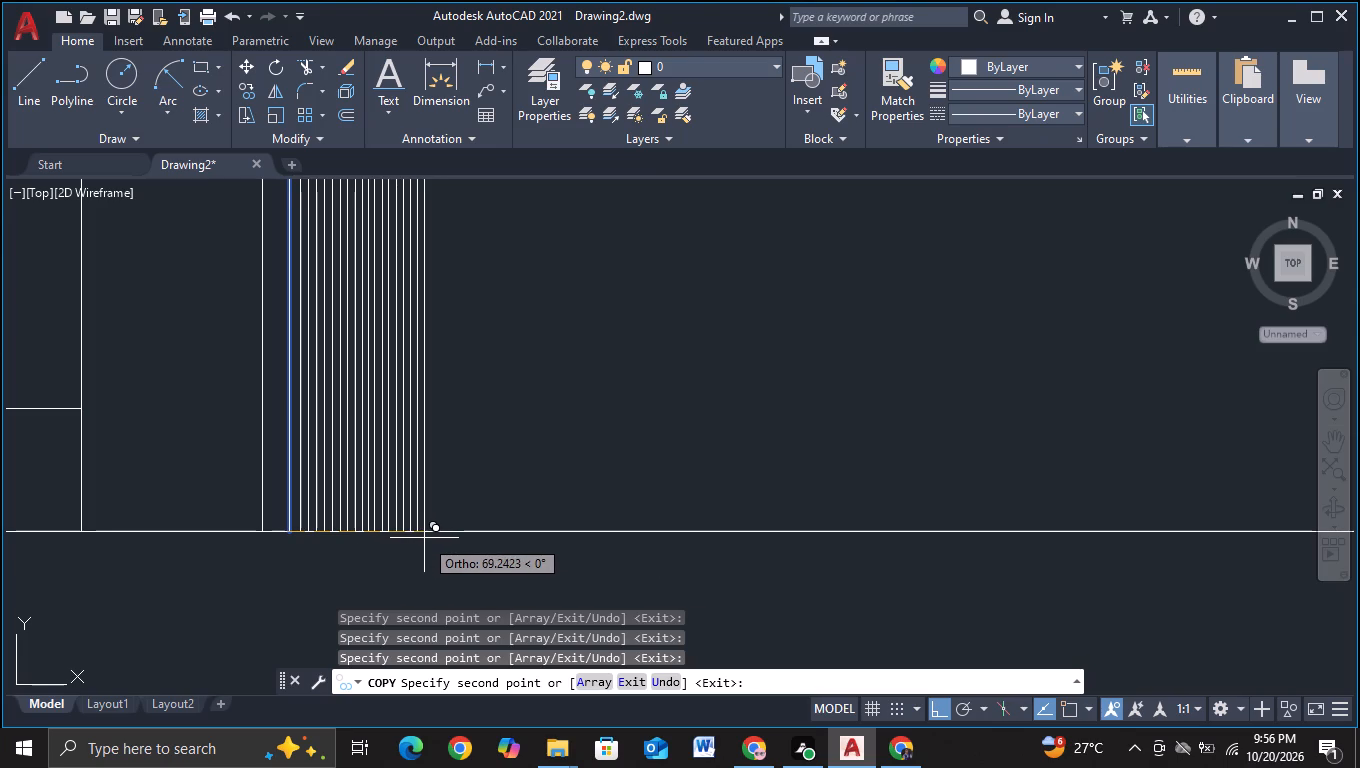
{"action": "left_click", "coordinate": [424, 538]}
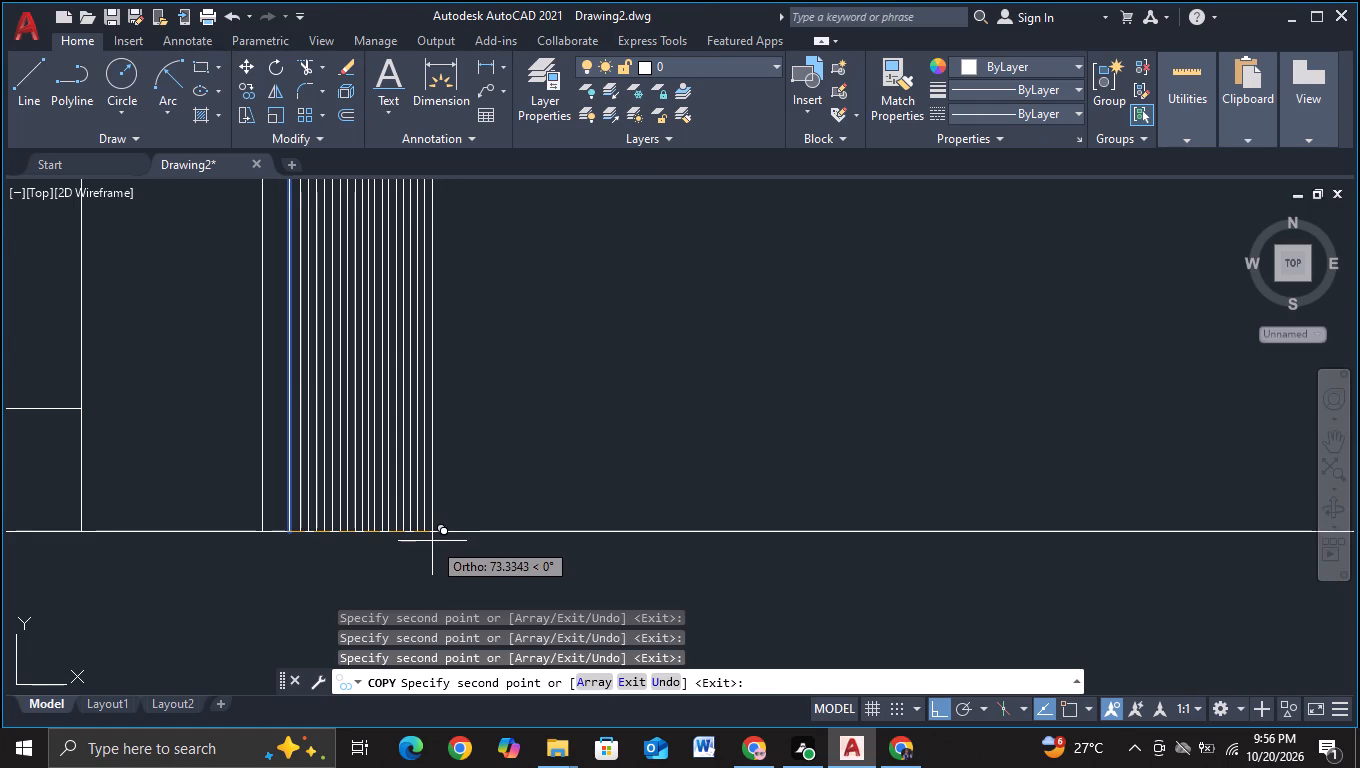
{"action": "left_click", "coordinate": [432, 541]}
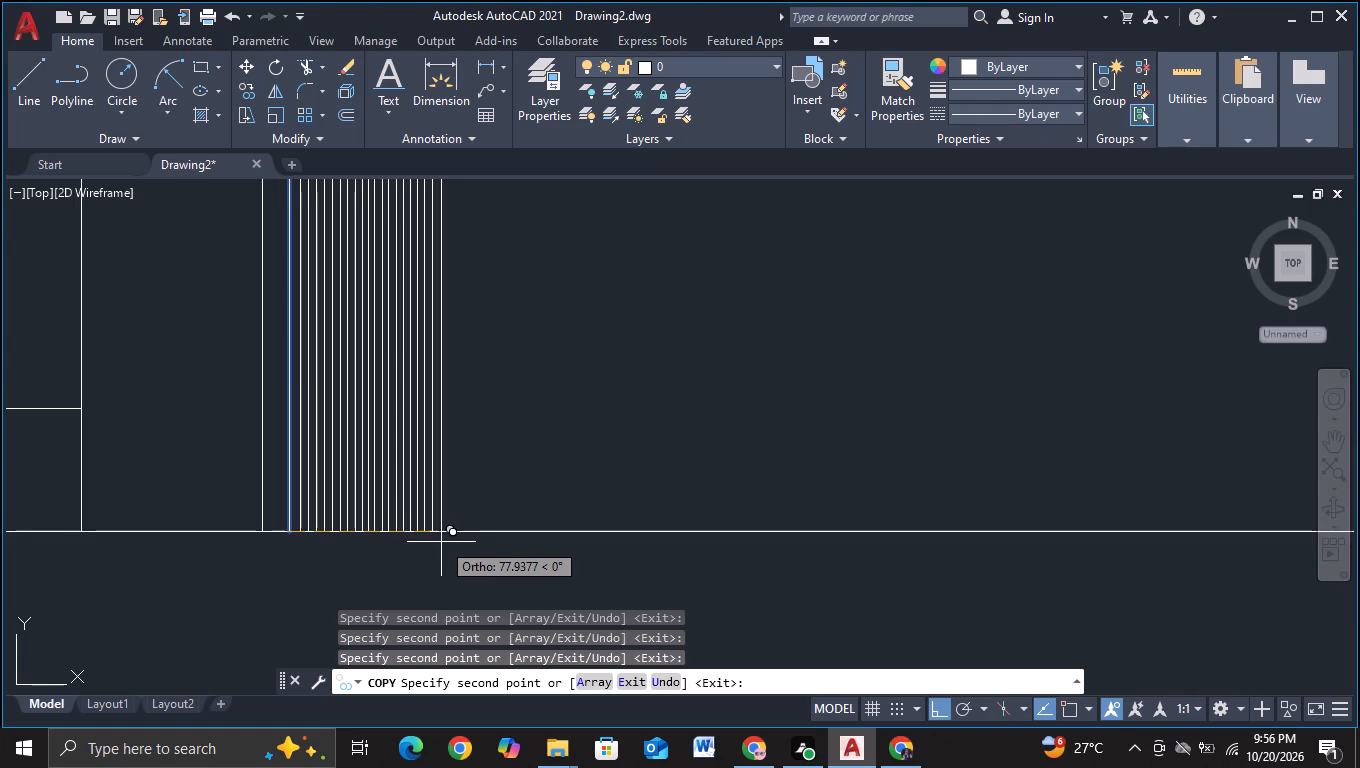
{"action": "left_click", "coordinate": [438, 543]}
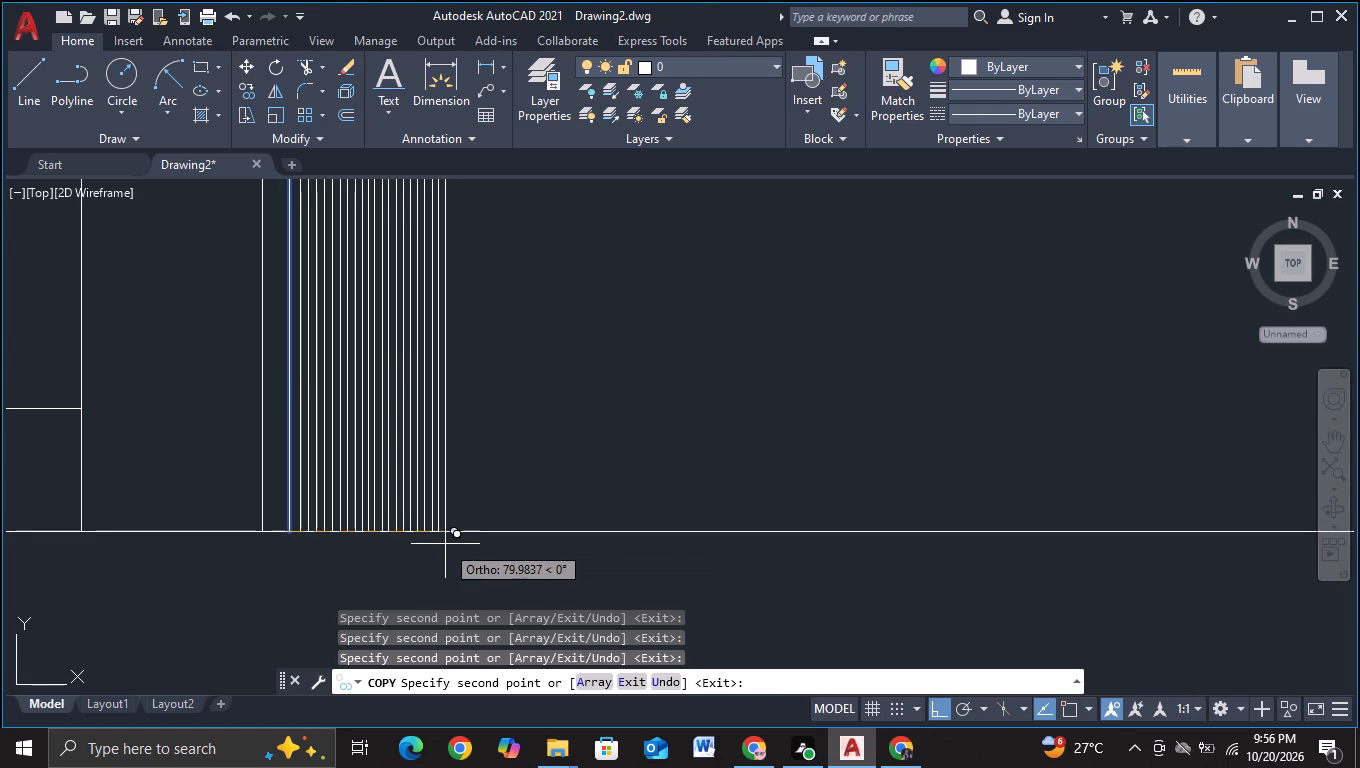
{"action": "left_click", "coordinate": [445, 544]}
{"action": "left_click", "coordinate": [450, 544]}
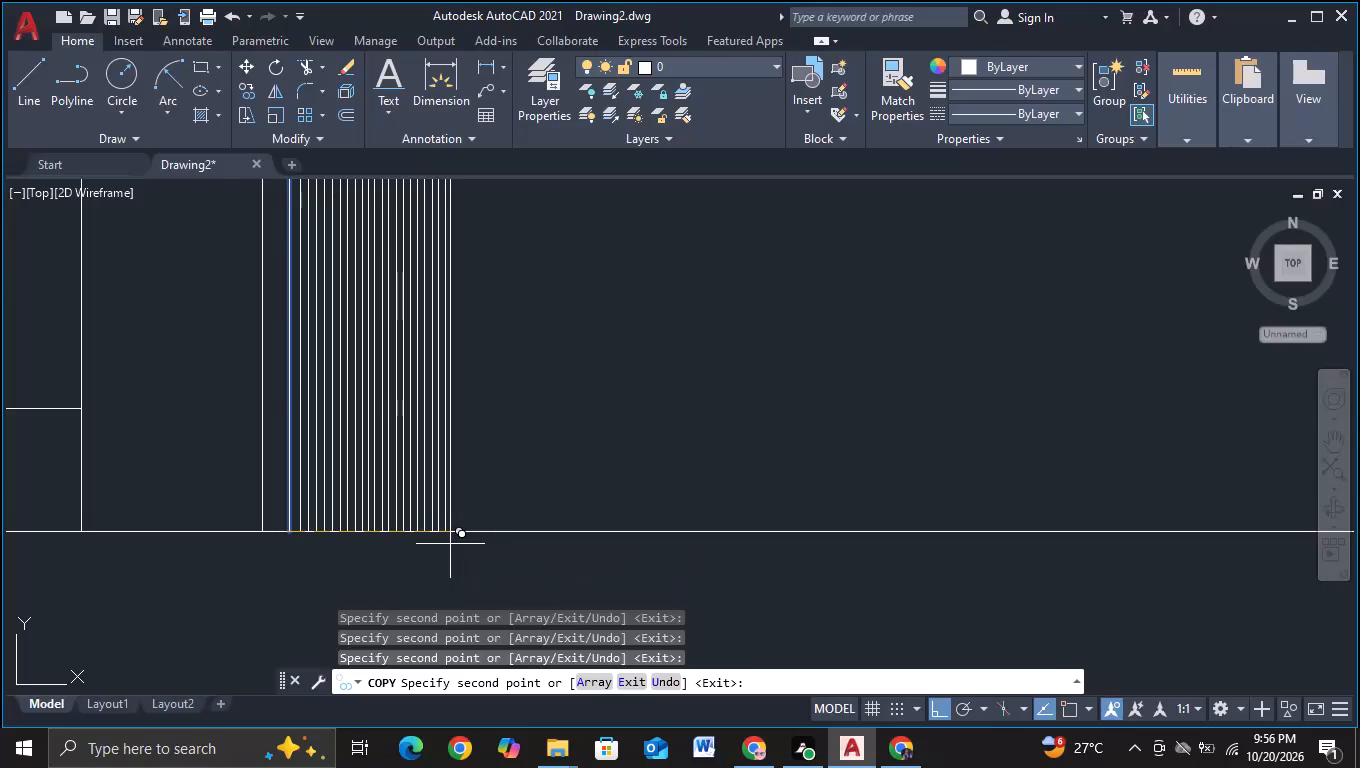
Extend the row with fourteen more closely spaced copies of the post line along the ground line, reaching about 130 units from the original.
{"action": "left_click", "coordinate": [457, 544]}
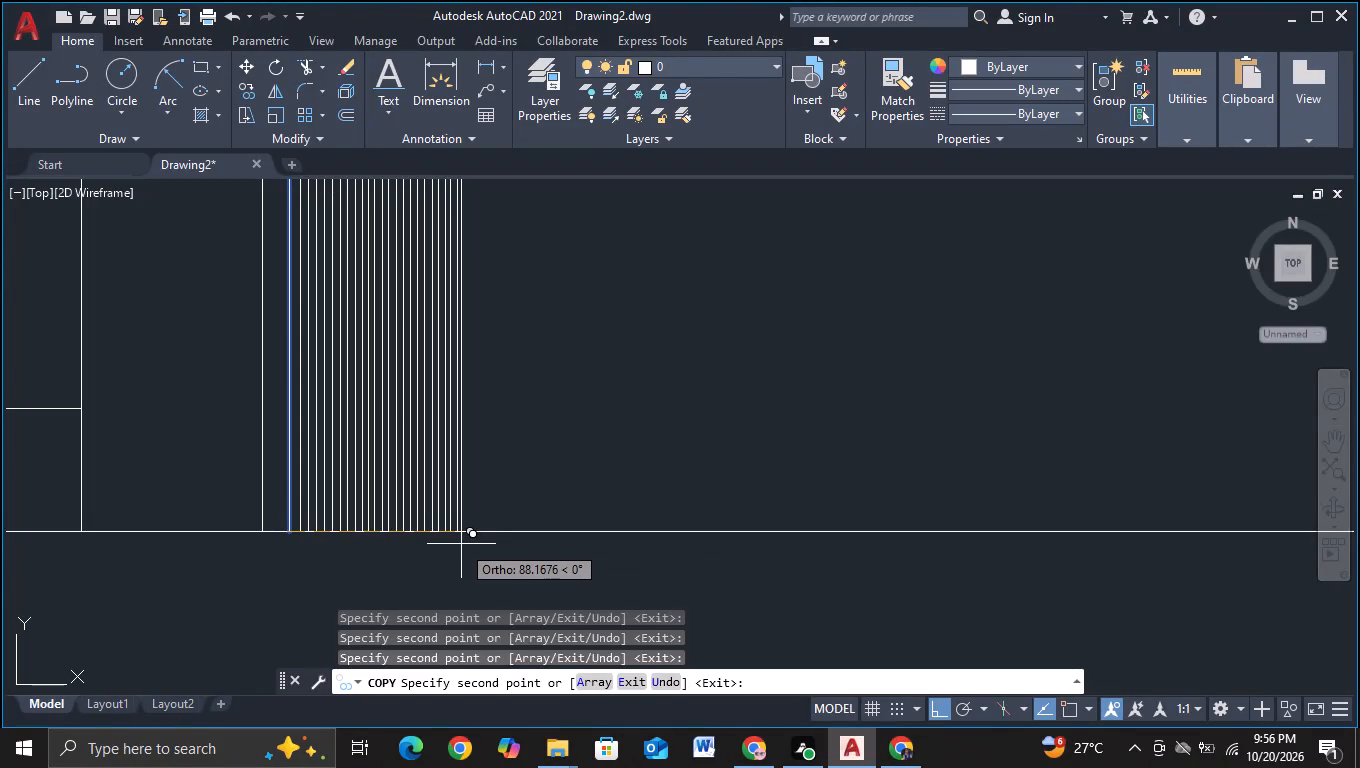
{"action": "left_click", "coordinate": [461, 544]}
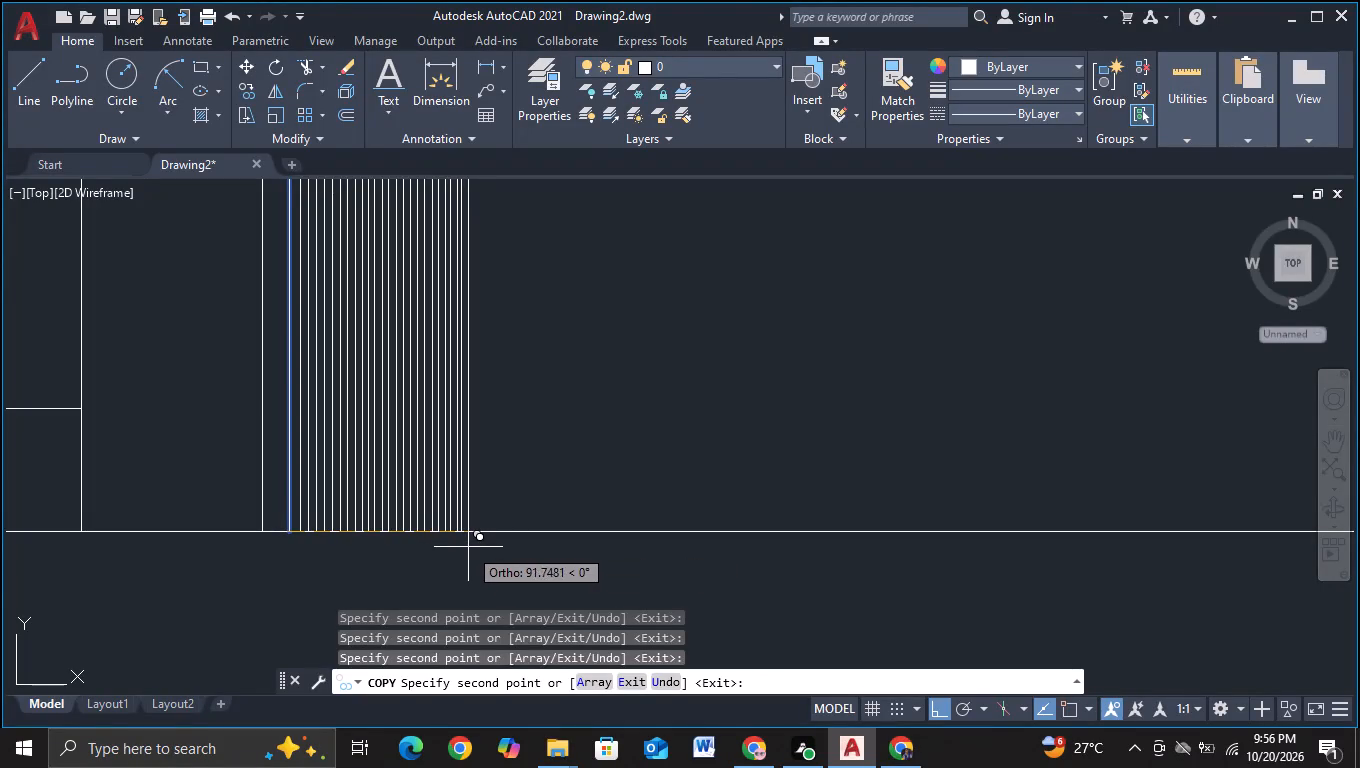
{"action": "left_click", "coordinate": [468, 547]}
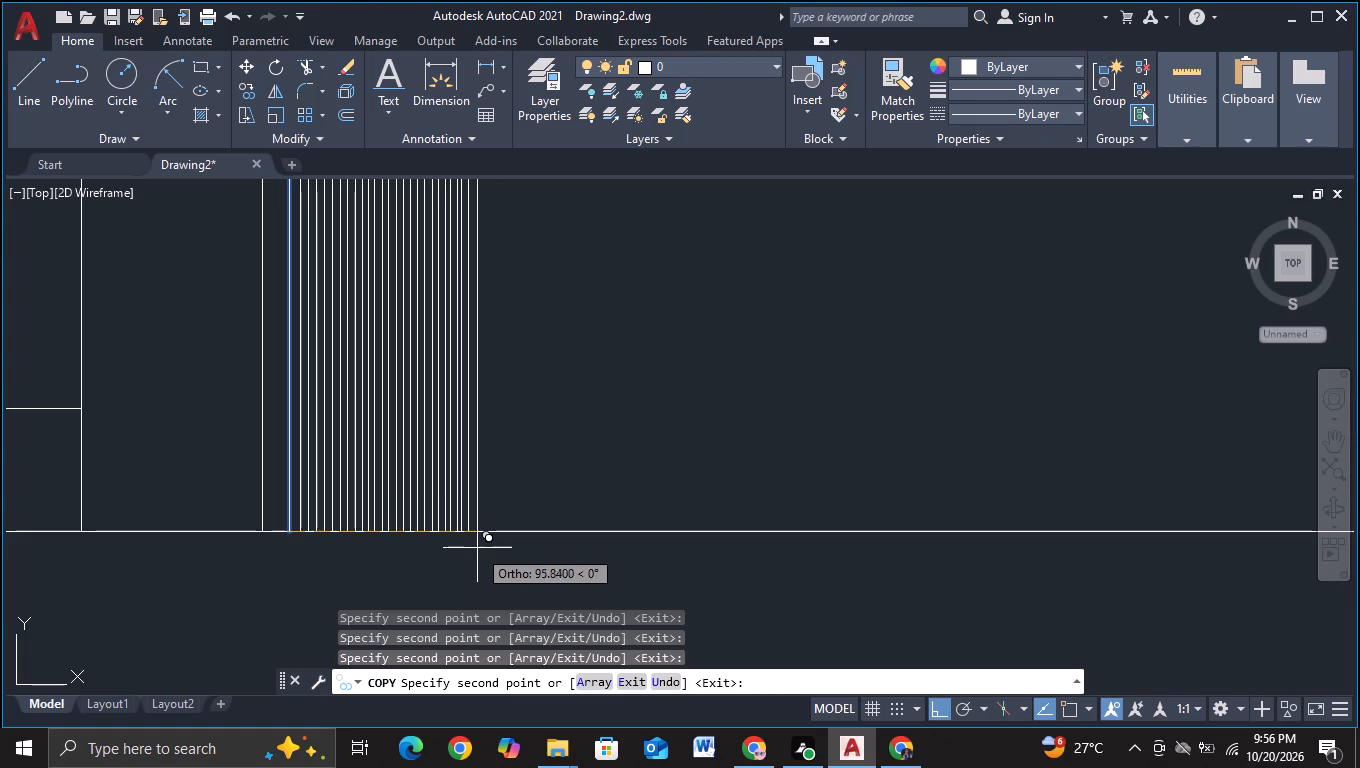
{"action": "left_click", "coordinate": [475, 548]}
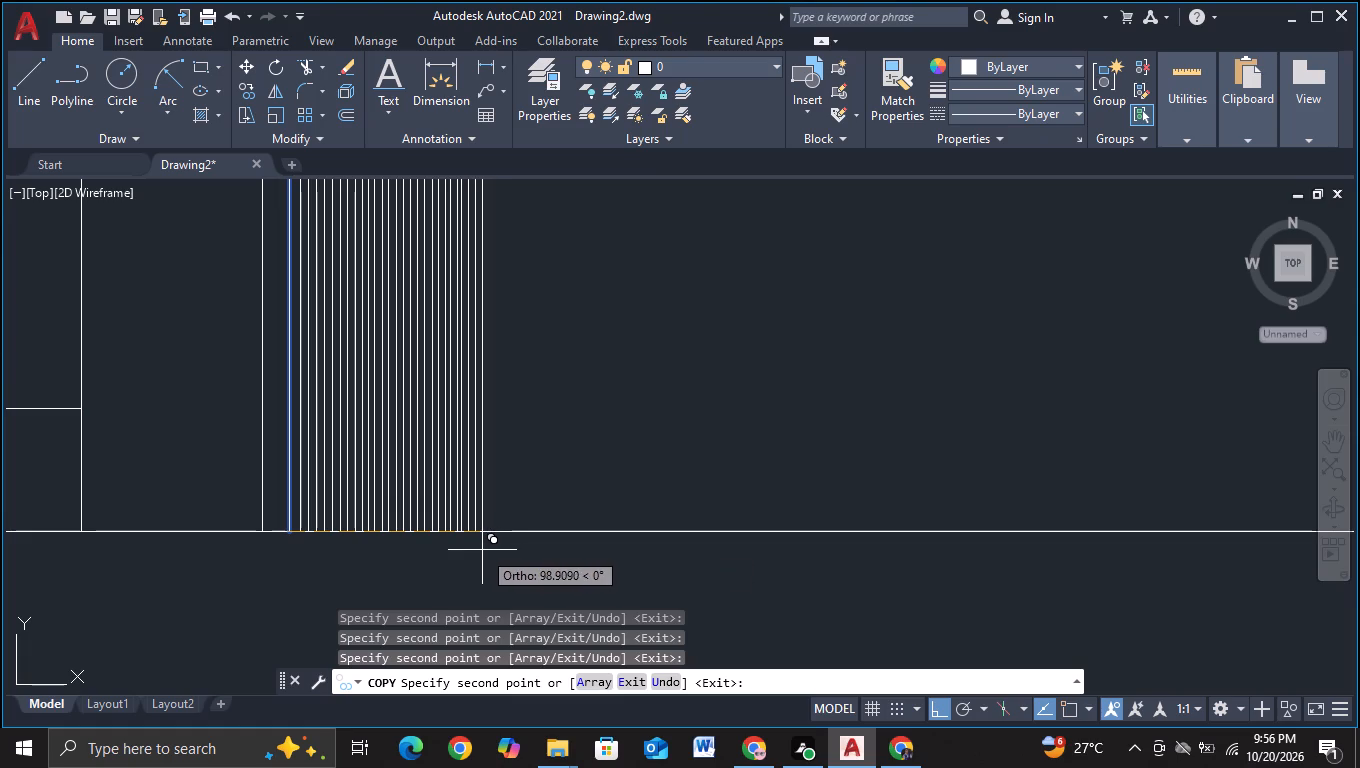
{"action": "left_click", "coordinate": [482, 550]}
{"action": "left_click", "coordinate": [491, 552]}
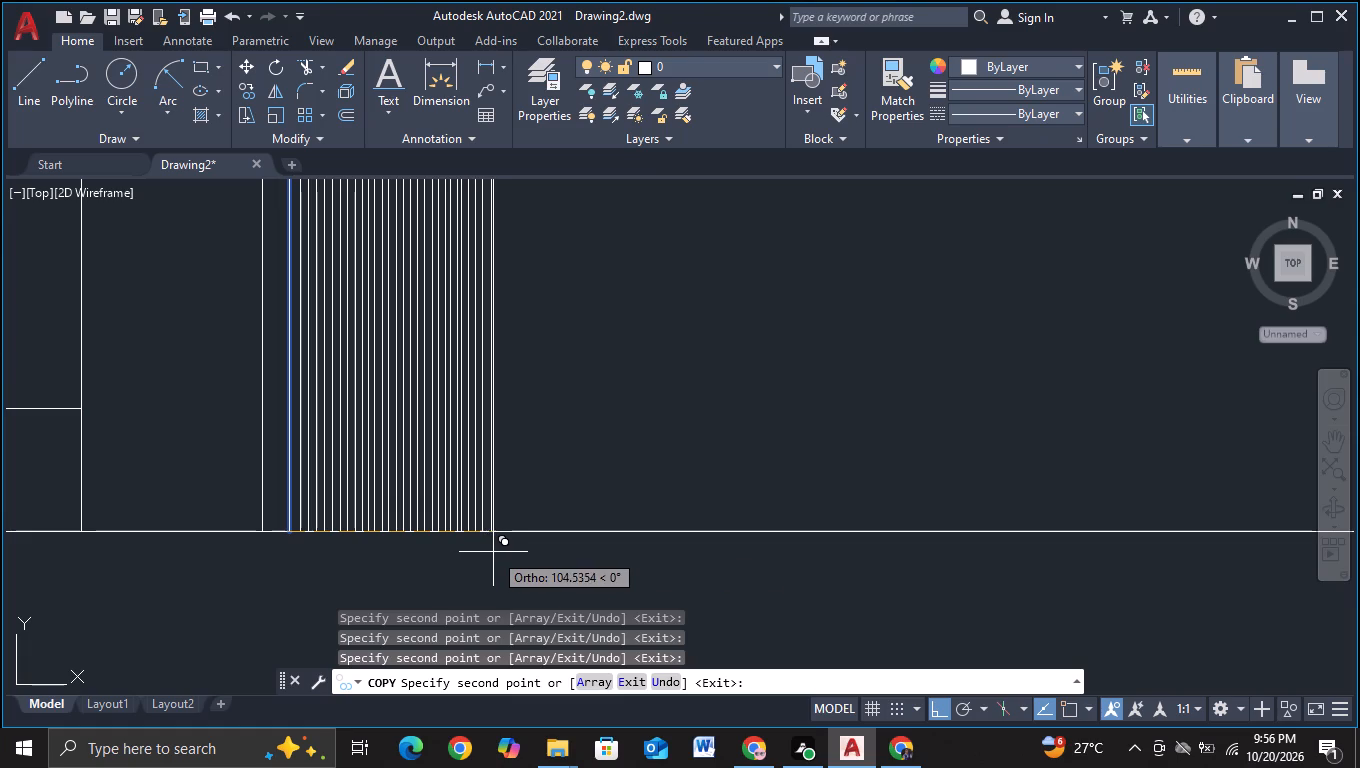
{"action": "left_click", "coordinate": [497, 552]}
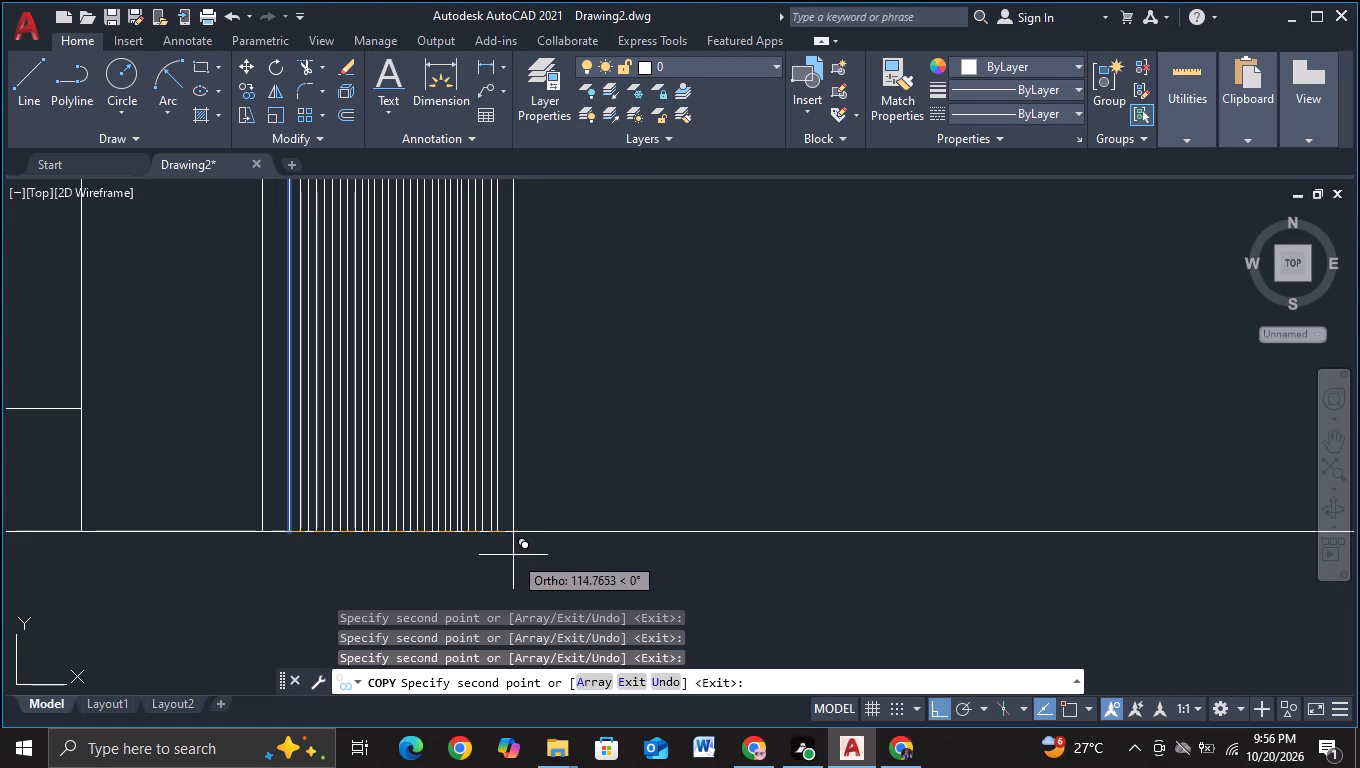
{"action": "left_click", "coordinate": [504, 557]}
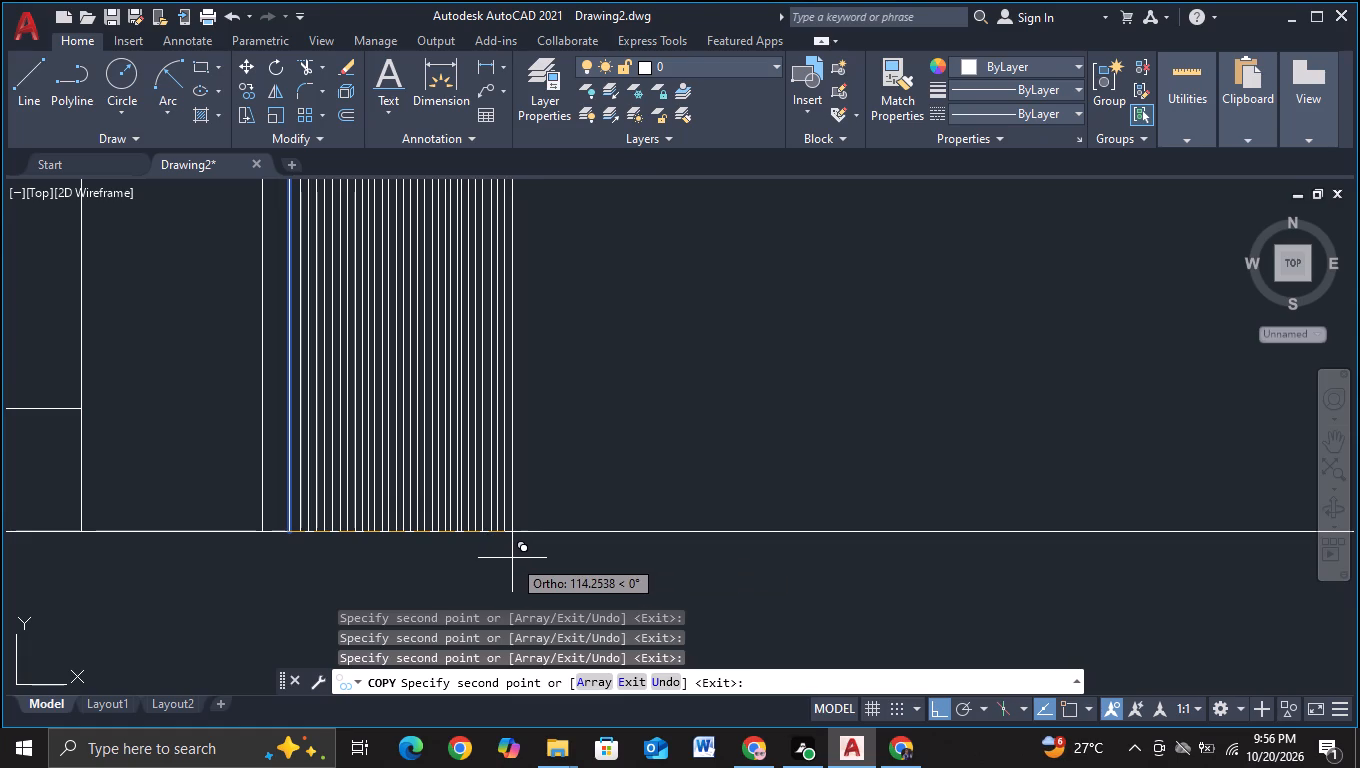
{"action": "left_click", "coordinate": [511, 558]}
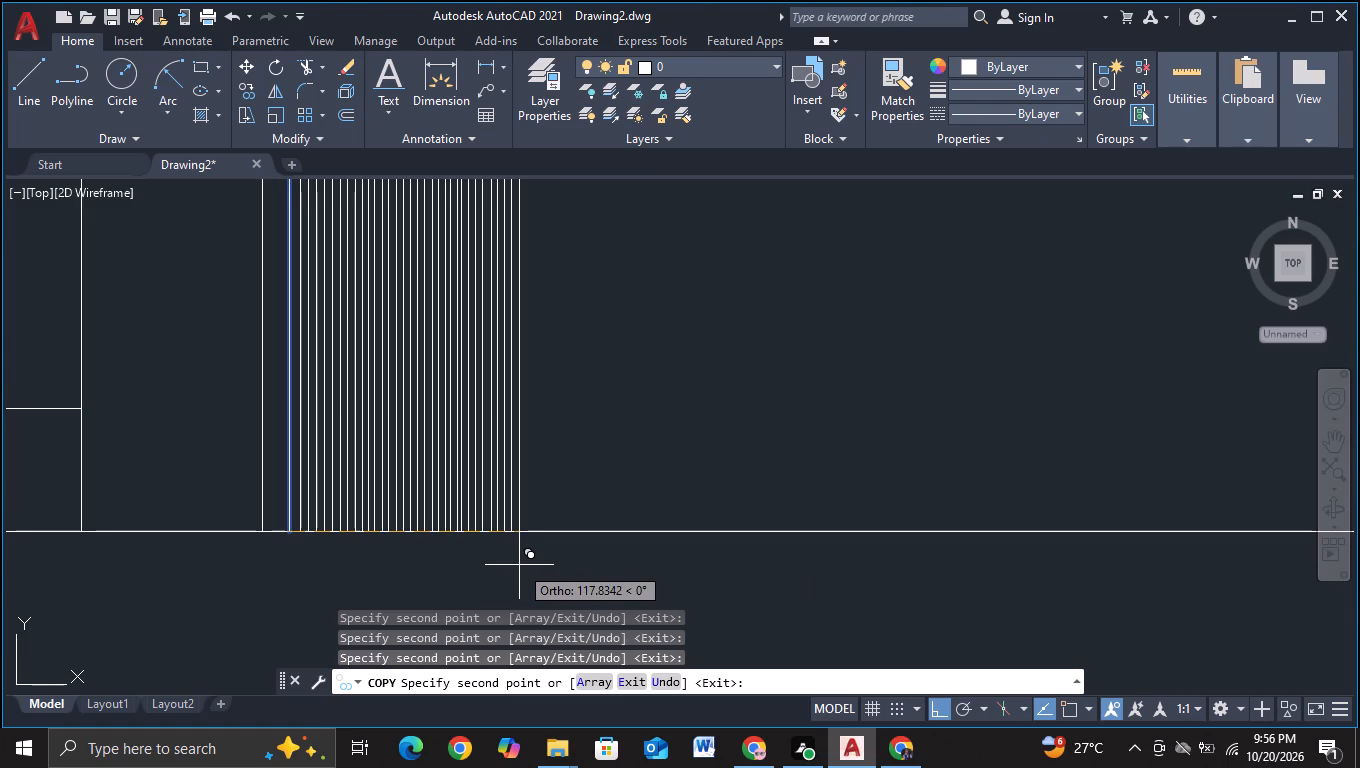
{"action": "left_click", "coordinate": [518, 565]}
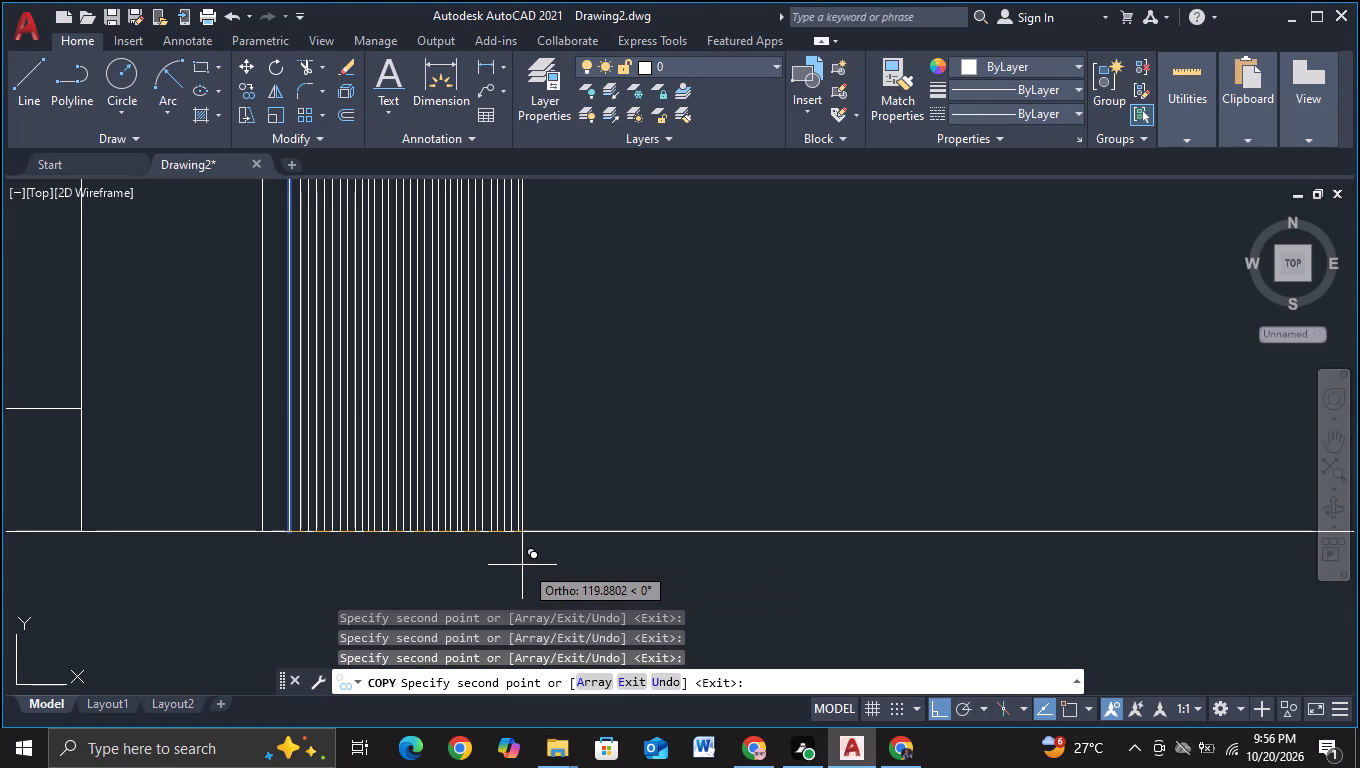
{"action": "left_click", "coordinate": [524, 565]}
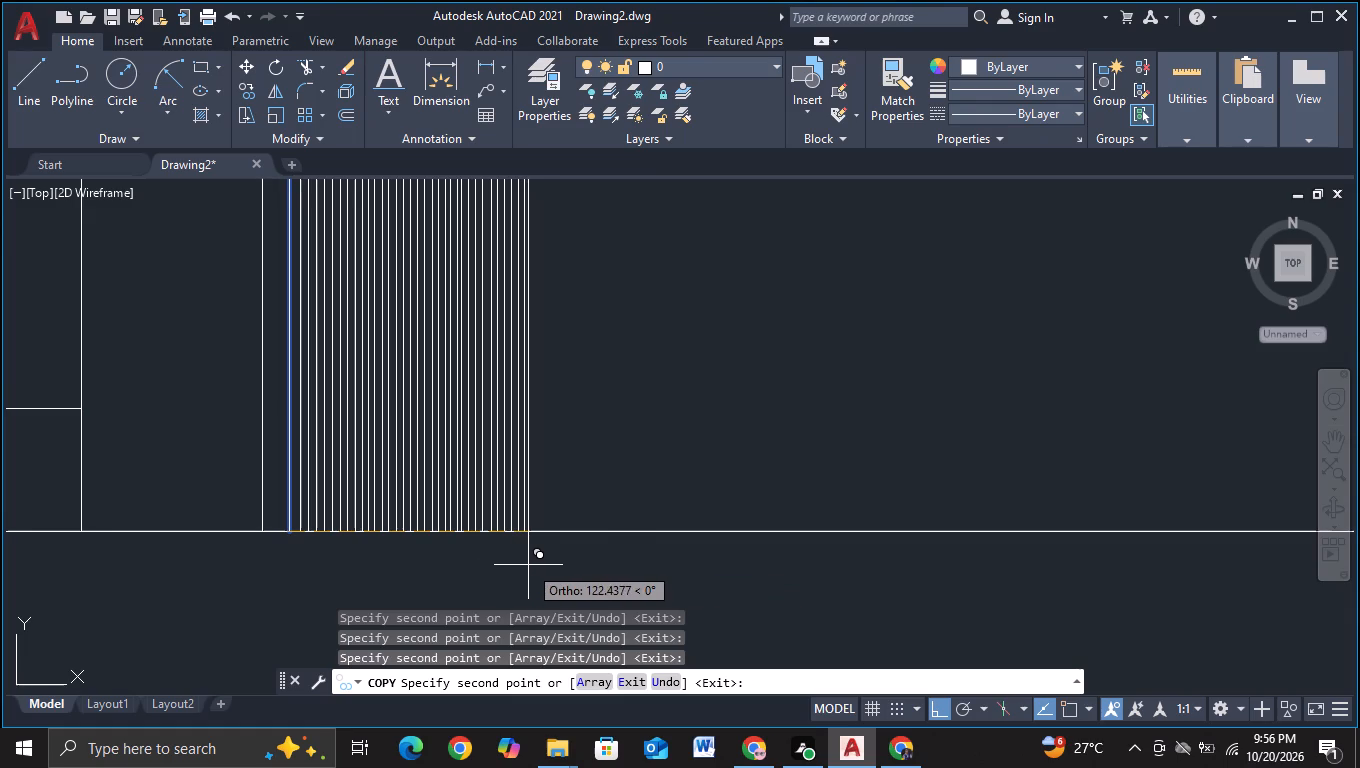
{"action": "left_click", "coordinate": [530, 565]}
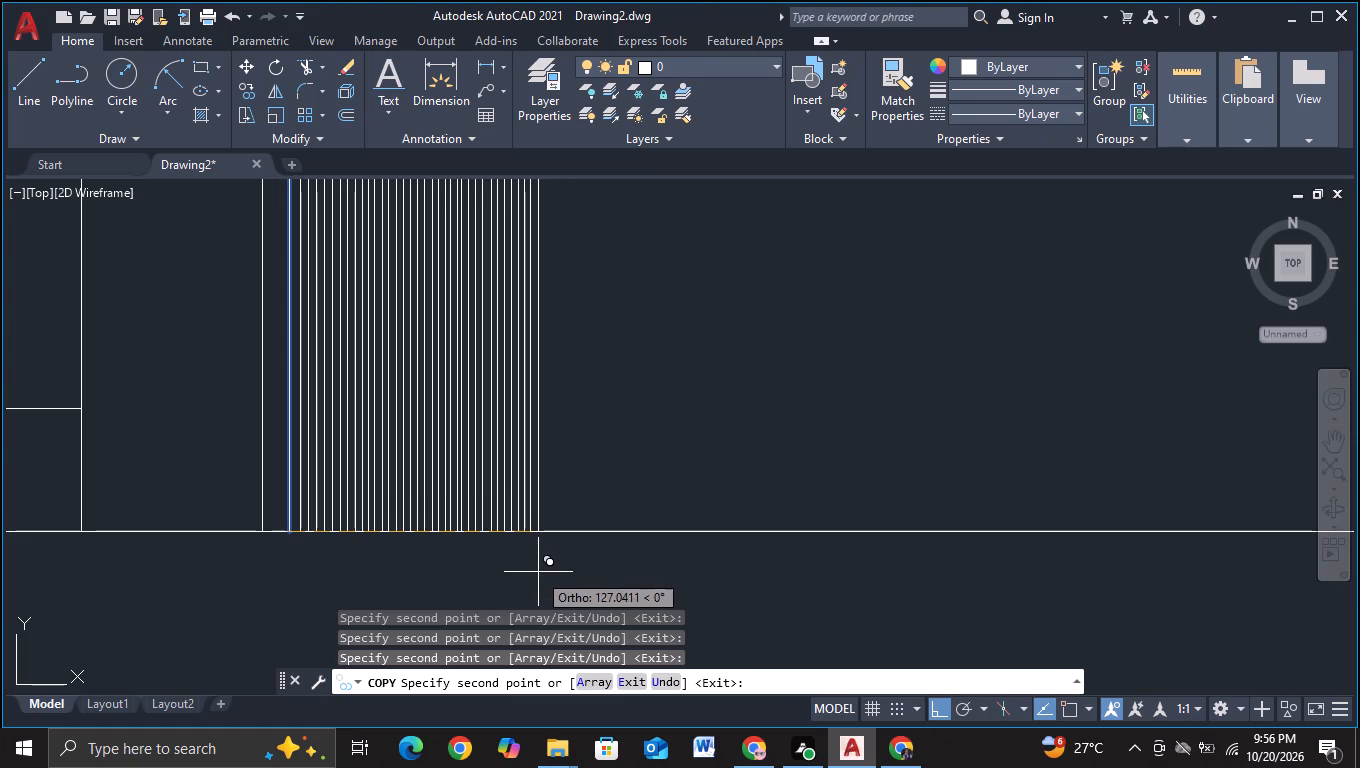
{"action": "left_click", "coordinate": [538, 572]}
{"action": "left_click", "coordinate": [542, 572]}
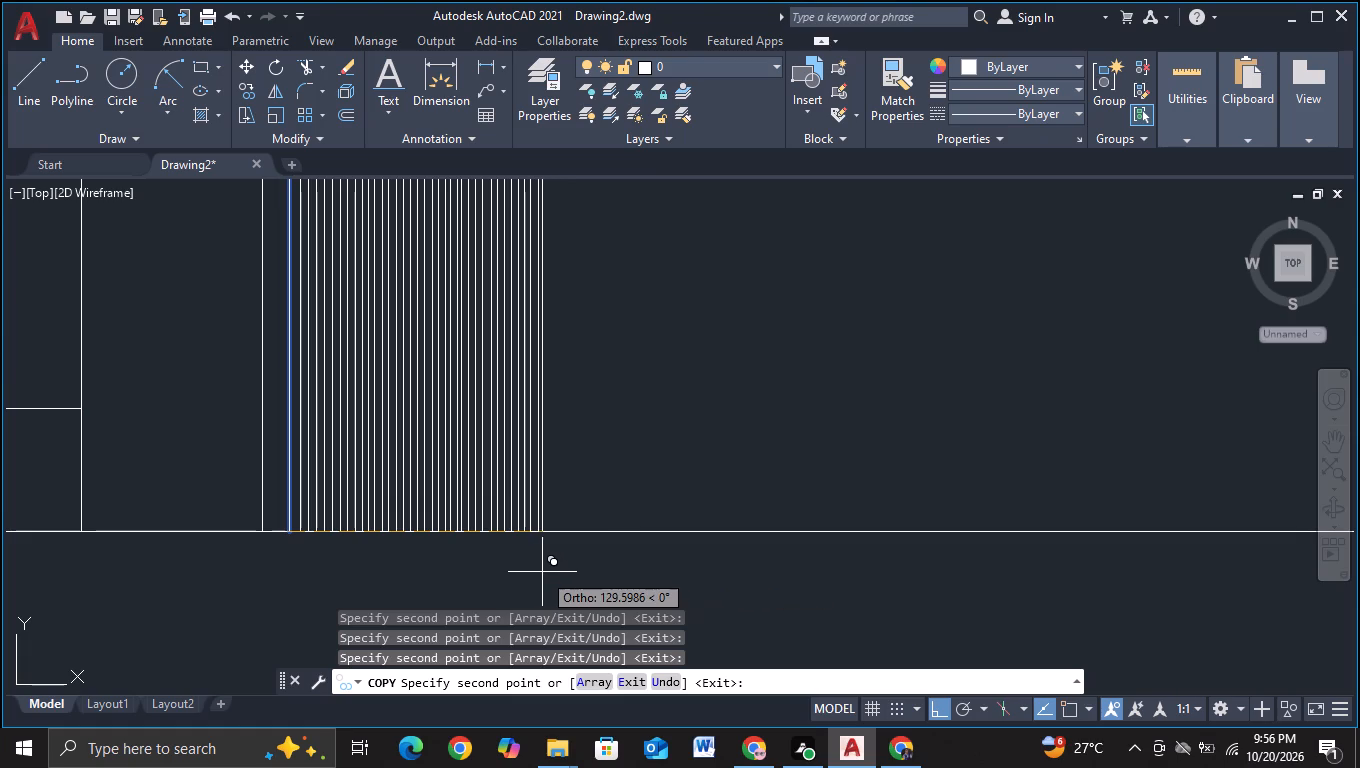
{"action": "key", "text": "Escape"}
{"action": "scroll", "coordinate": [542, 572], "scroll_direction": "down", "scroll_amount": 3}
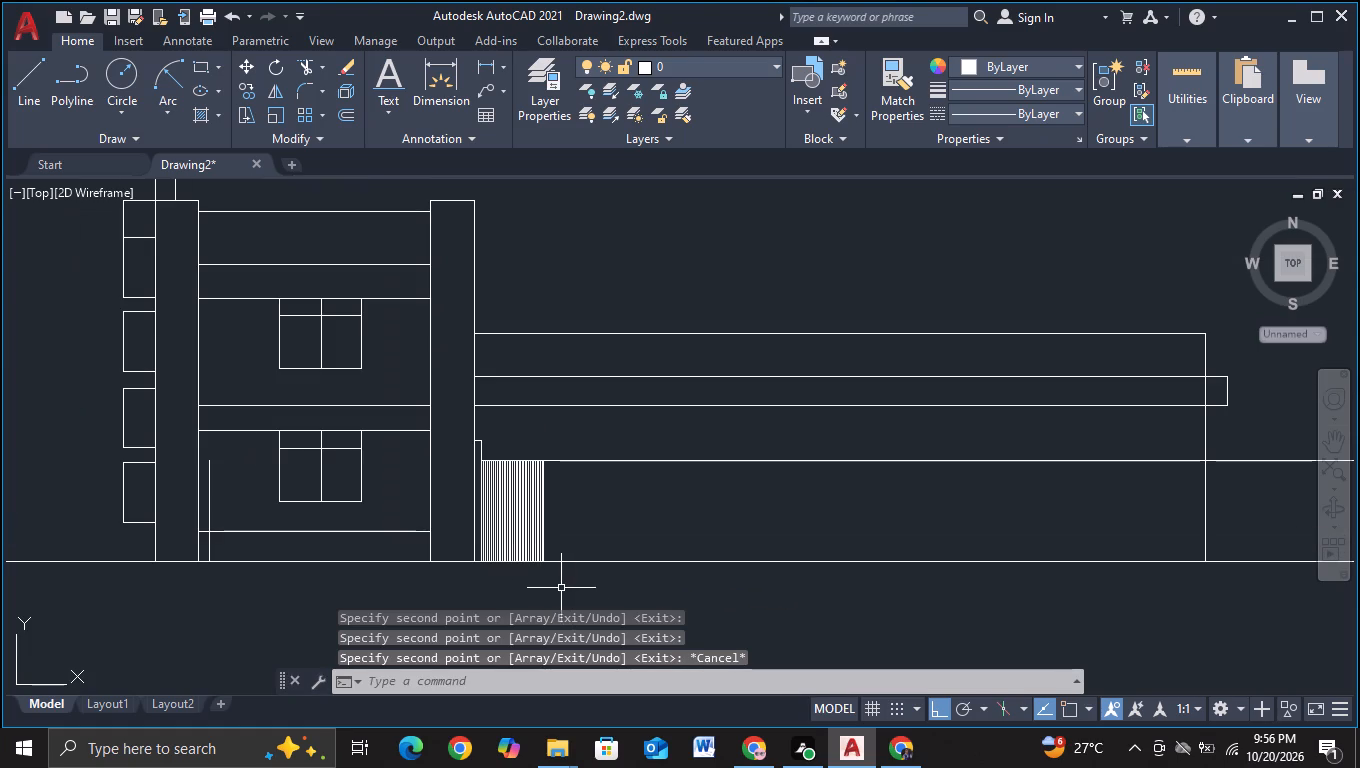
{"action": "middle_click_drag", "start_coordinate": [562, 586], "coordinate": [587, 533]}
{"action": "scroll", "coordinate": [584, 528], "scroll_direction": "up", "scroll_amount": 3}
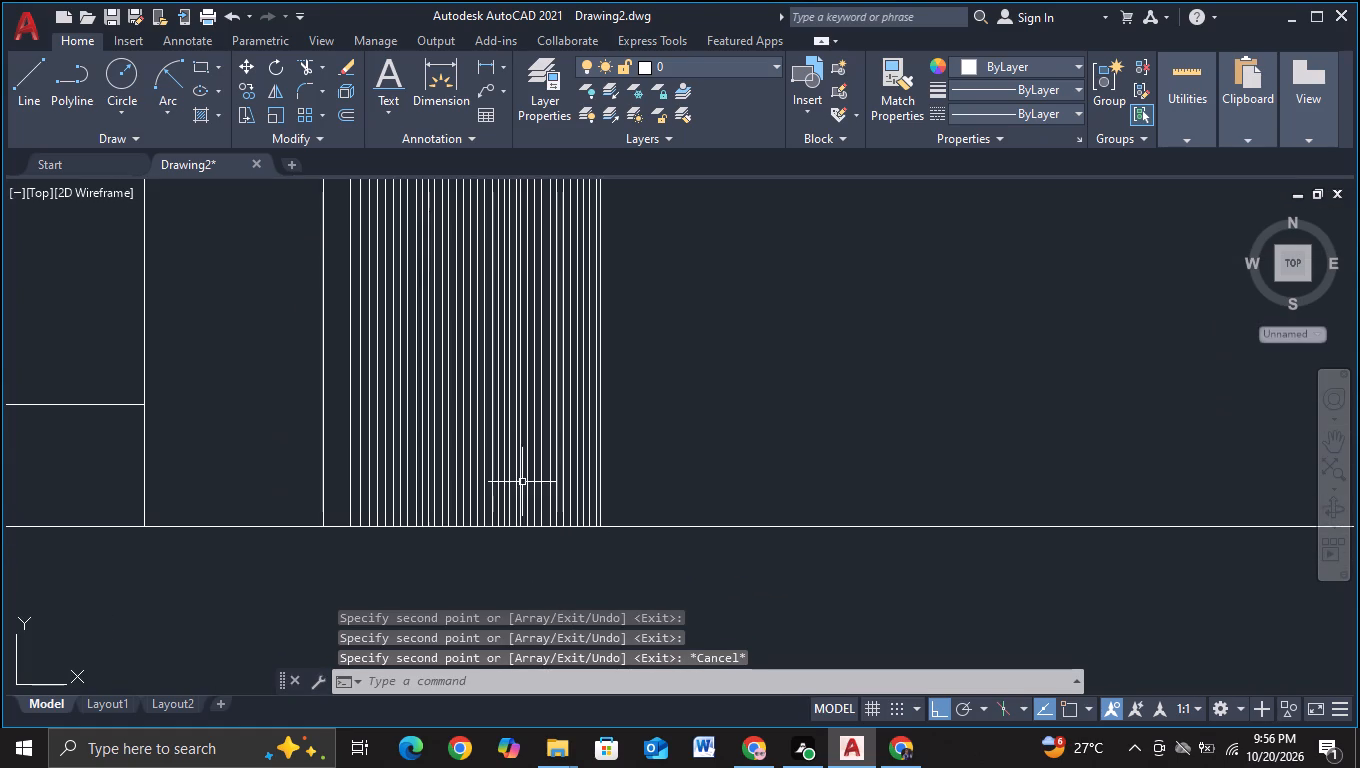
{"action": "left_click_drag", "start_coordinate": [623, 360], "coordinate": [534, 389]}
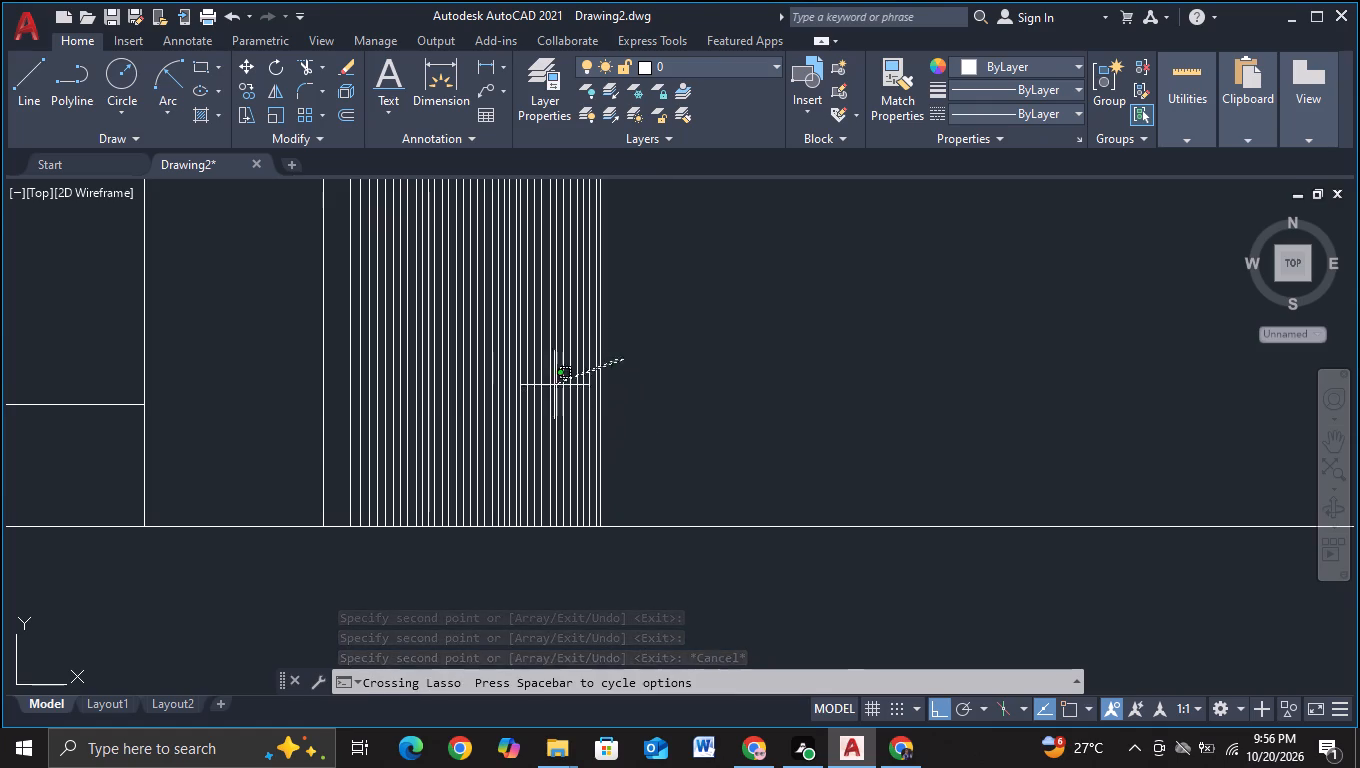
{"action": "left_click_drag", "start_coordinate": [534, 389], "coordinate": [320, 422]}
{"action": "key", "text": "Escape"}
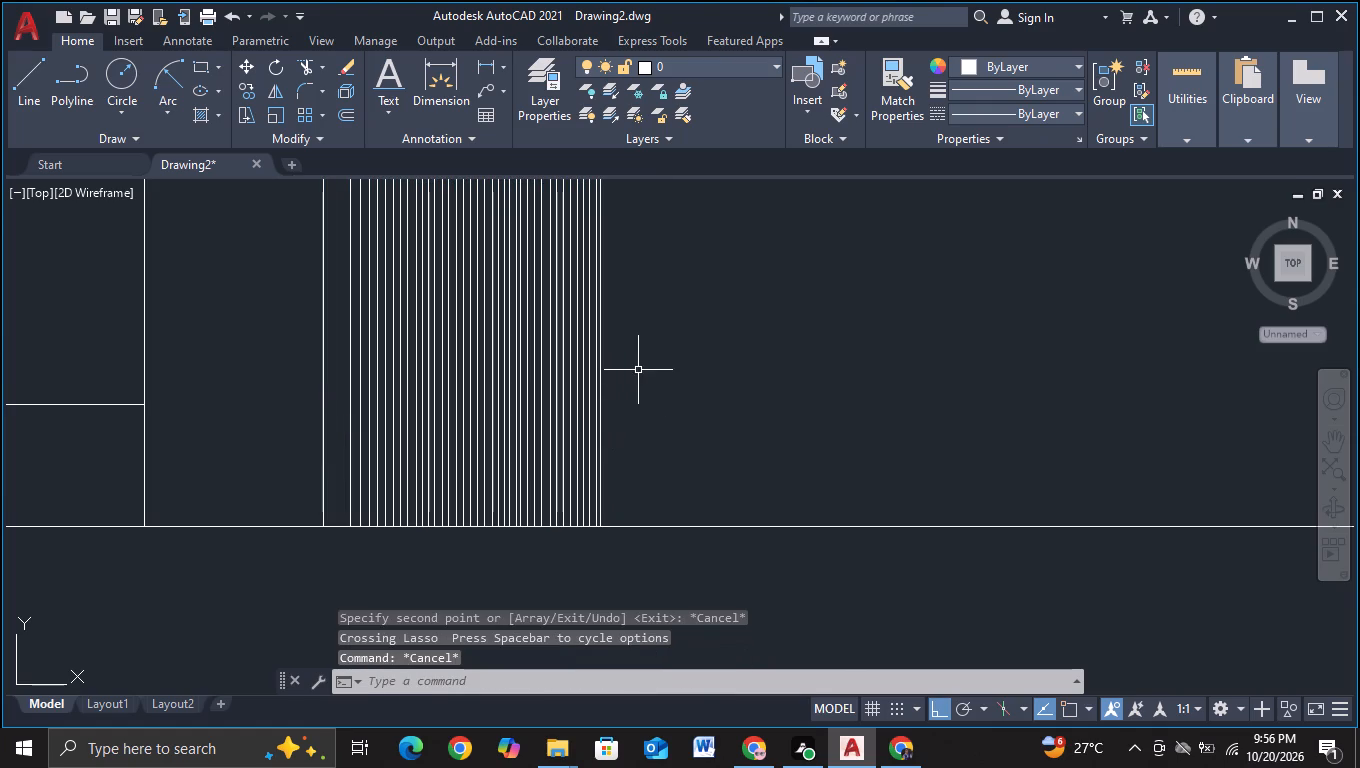
Copy the whole group of closely spaced vertical lines along the ground line, placing copies about 134 and 278 units from the base point.
{"action": "left_click_drag", "start_coordinate": [638, 370], "coordinate": [324, 394]}
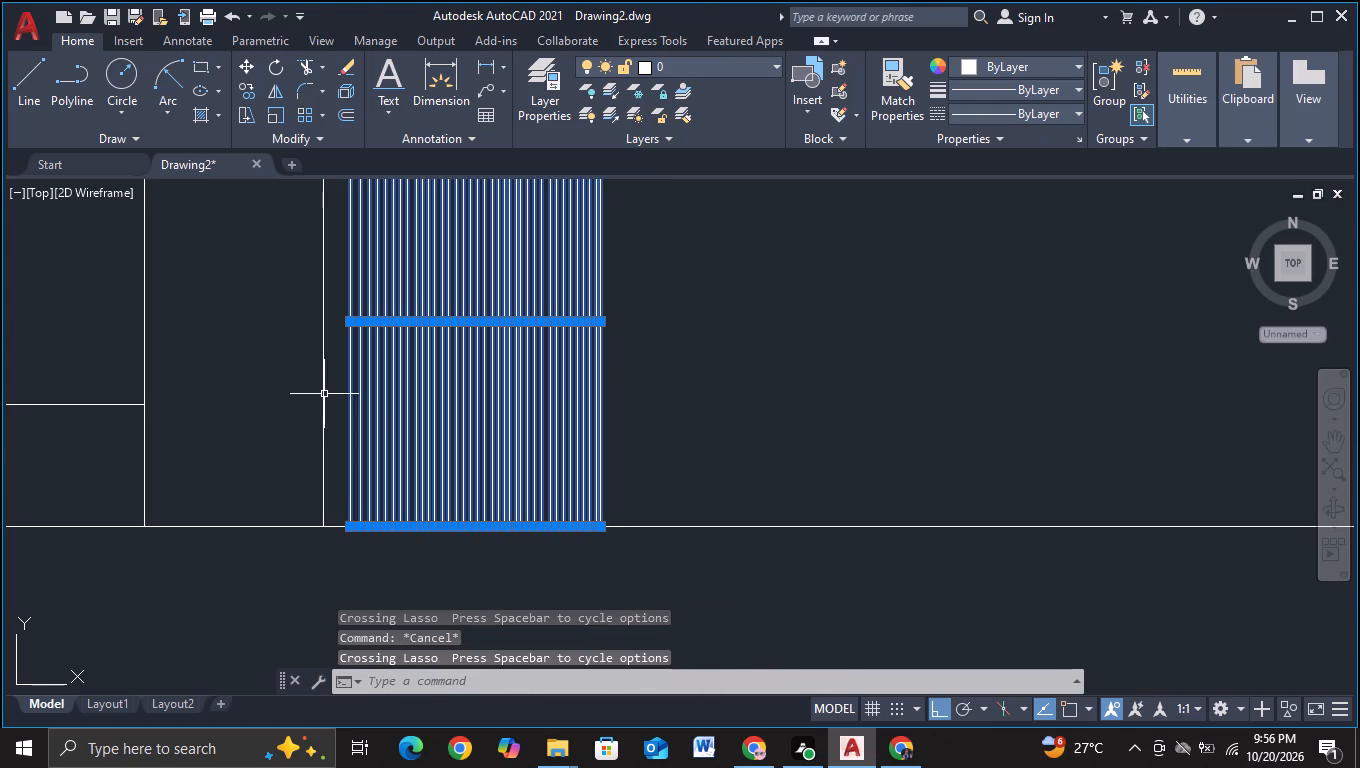
{"action": "scroll", "coordinate": [369, 421], "scroll_direction": "down", "scroll_amount": 2}
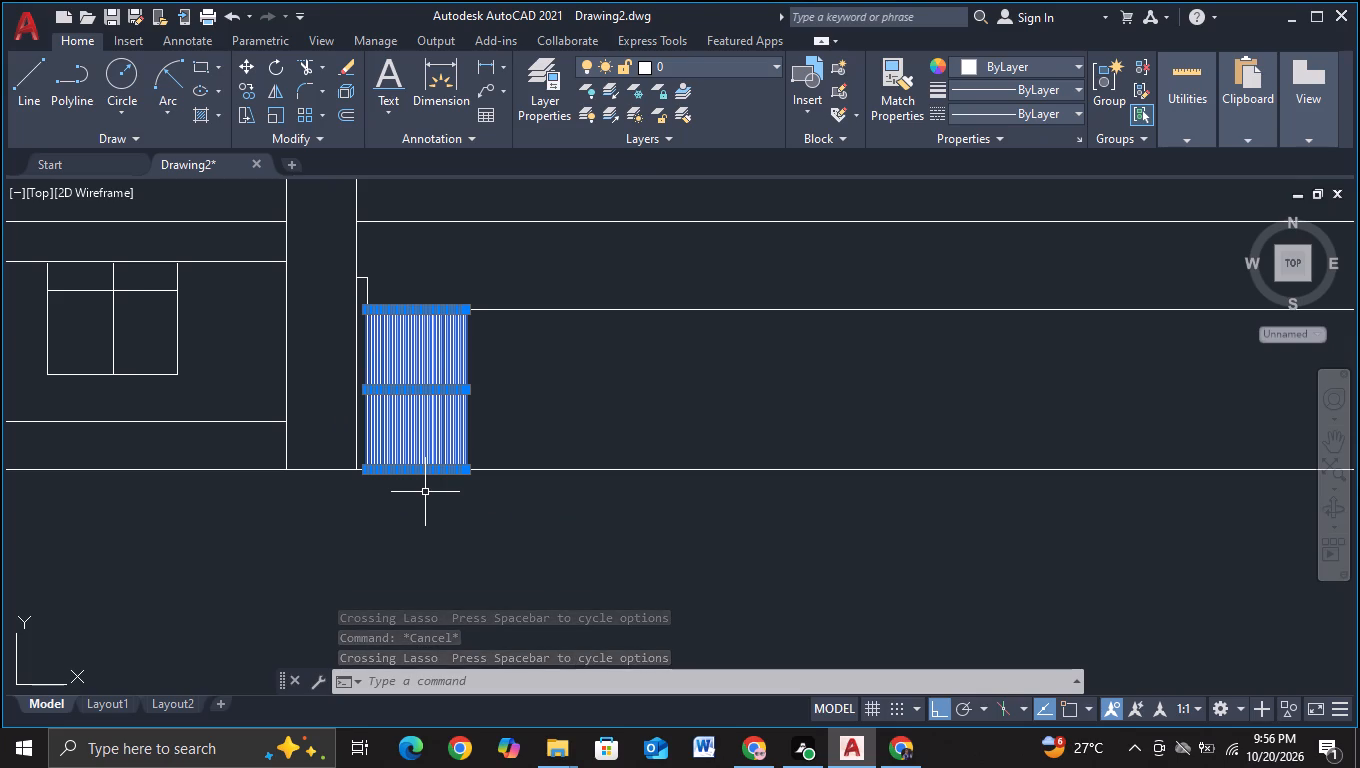
{"action": "key", "text": "c"}
{"action": "left_click", "coordinate": [505, 552]}
{"action": "left_click", "coordinate": [413, 420]}
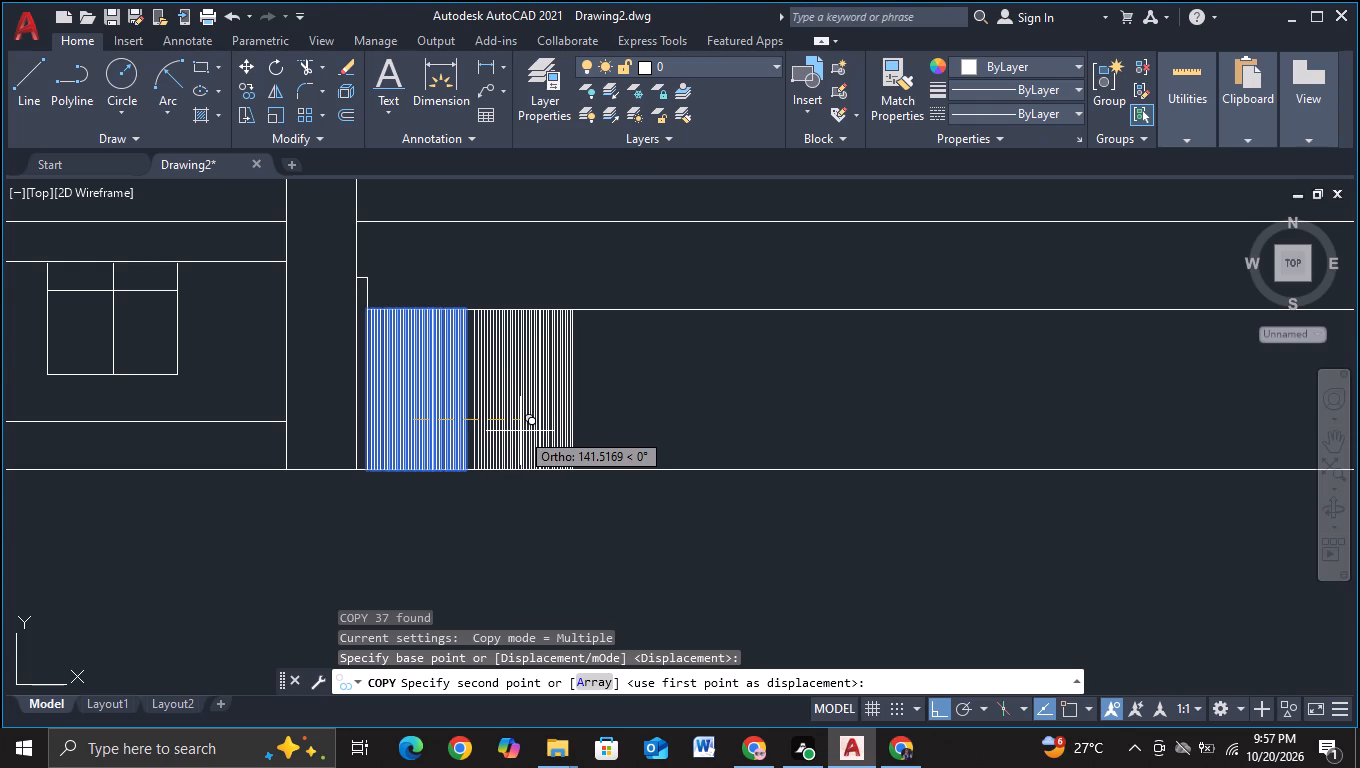
{"action": "scroll", "coordinate": [520, 431], "scroll_direction": "up", "scroll_amount": 2}
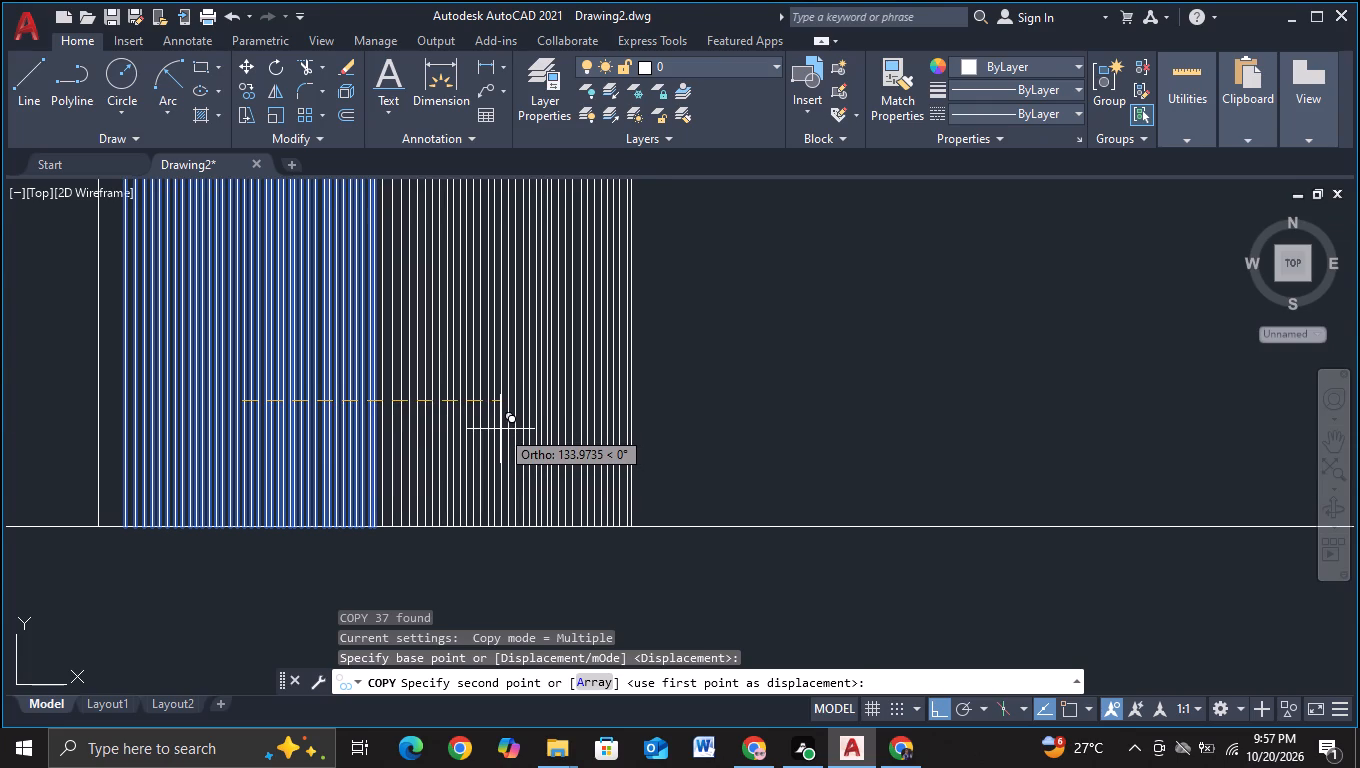
{"action": "left_click", "coordinate": [500, 429]}
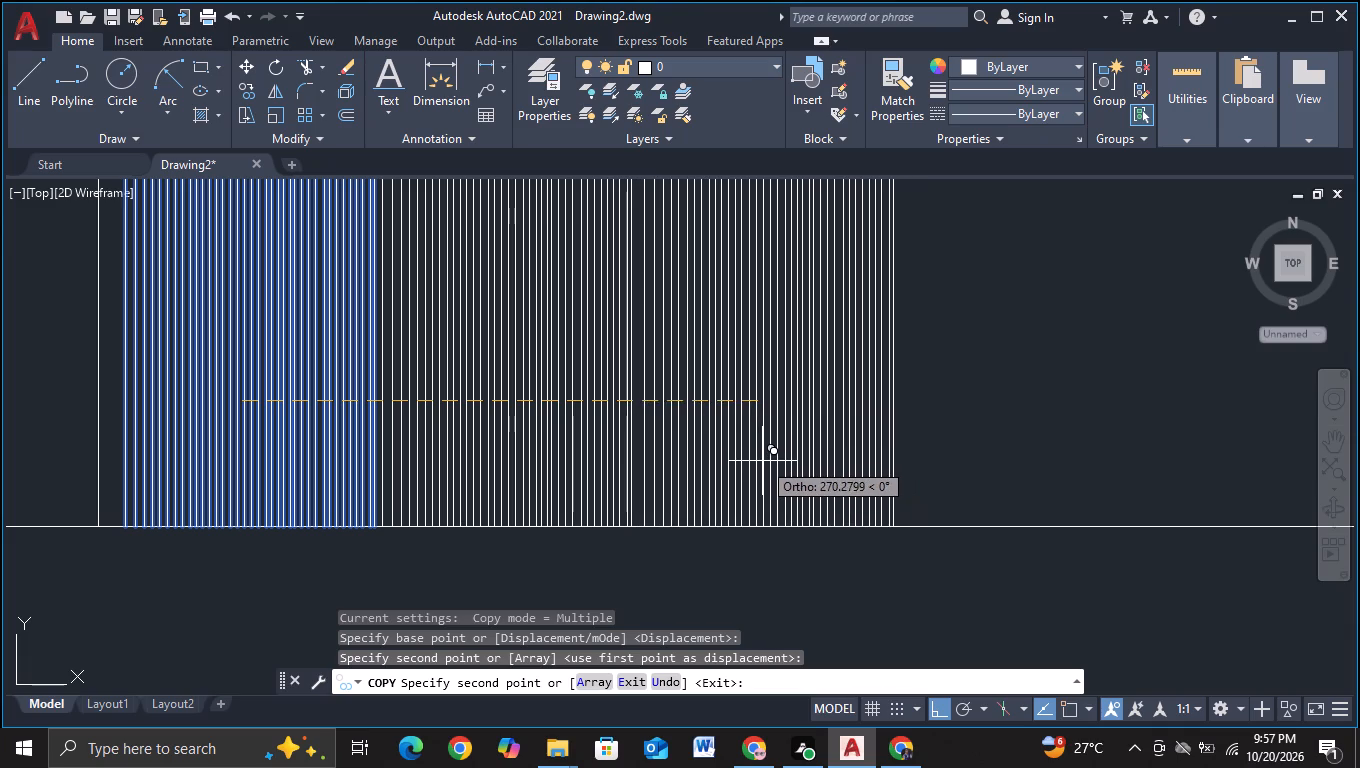
{"action": "left_click", "coordinate": [777, 463]}
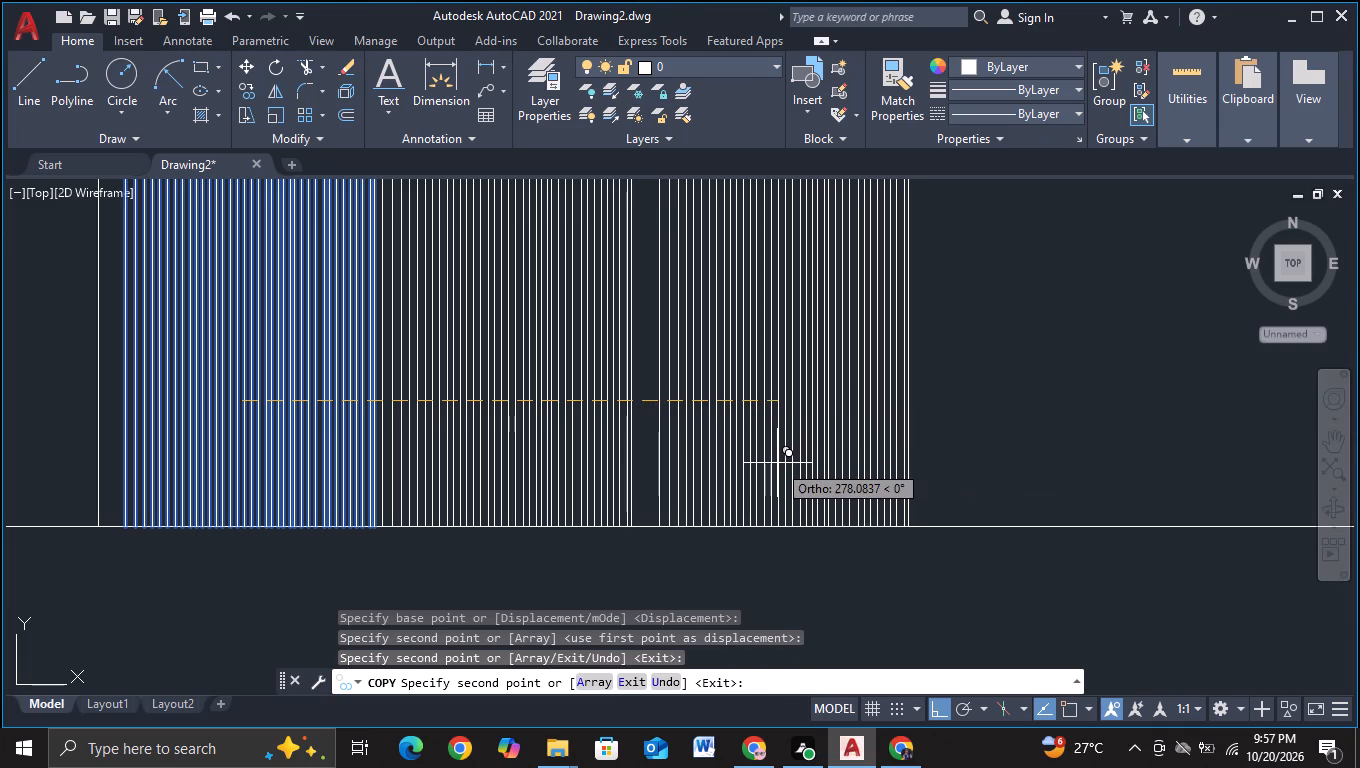
Place four more copies of the line group along the wall at about 412, 544, 690 and 816 units from the base point.
{"action": "middle_click_drag", "start_coordinate": [777, 463], "coordinate": [384, 432]}
{"action": "scroll", "coordinate": [520, 437], "scroll_direction": "down", "scroll_amount": 2}
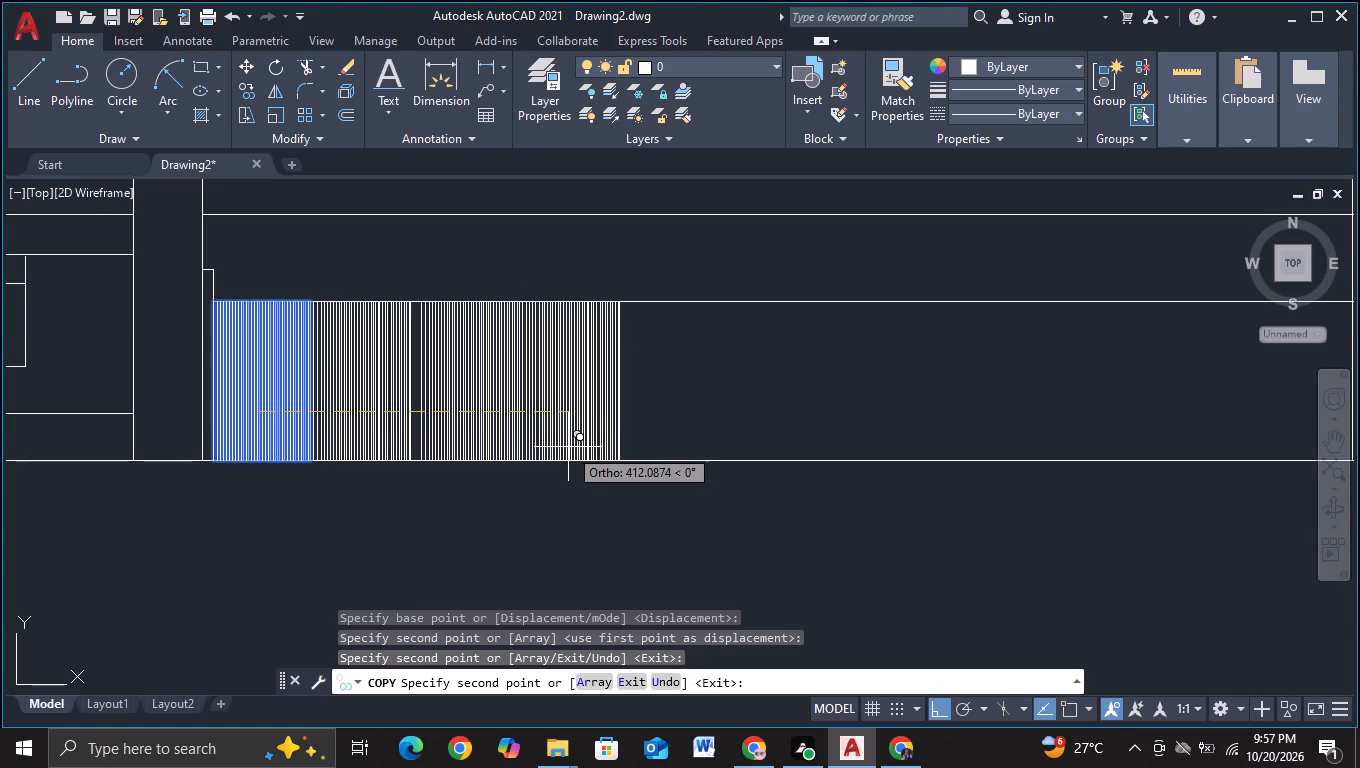
{"action": "left_click", "coordinate": [568, 447]}
{"action": "left_click", "coordinate": [668, 461]}
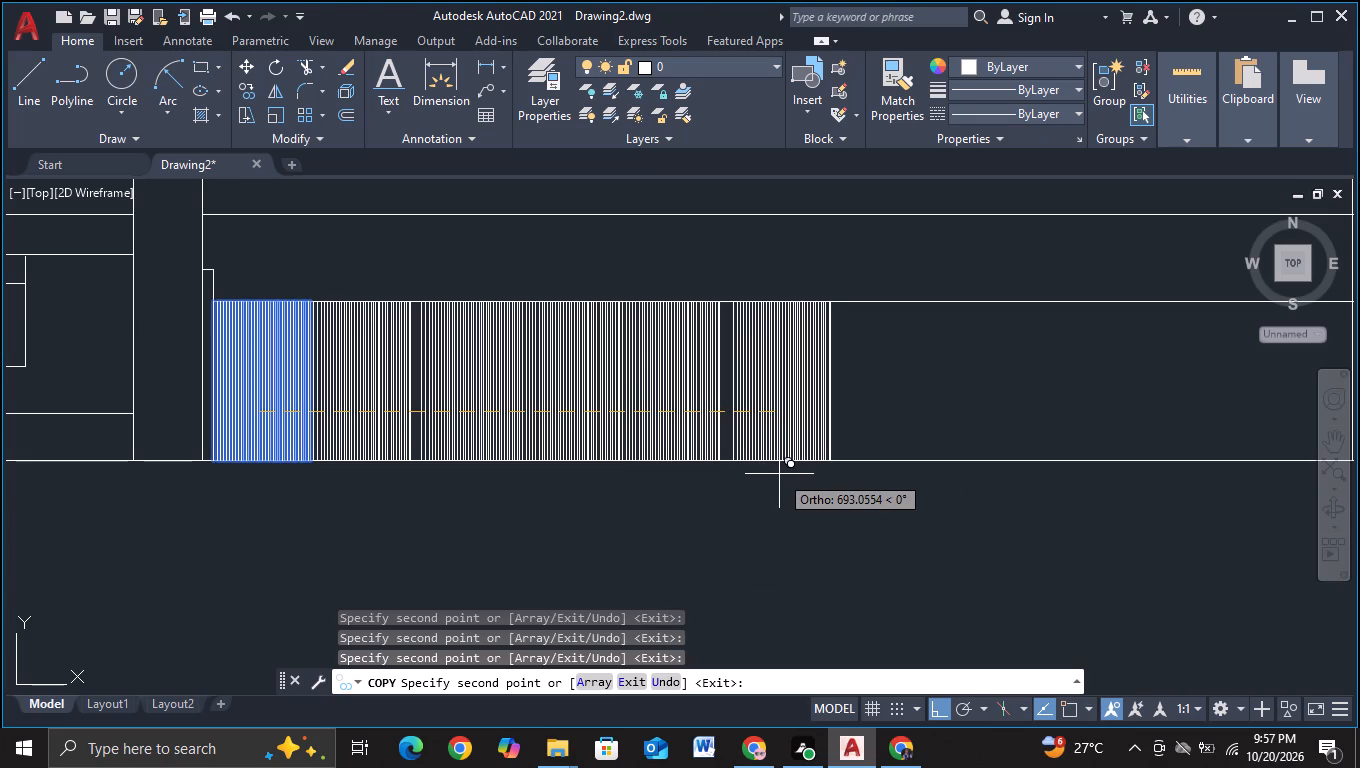
{"action": "left_click", "coordinate": [777, 476]}
{"action": "middle_click_drag", "start_coordinate": [777, 476], "coordinate": [765, 478]}
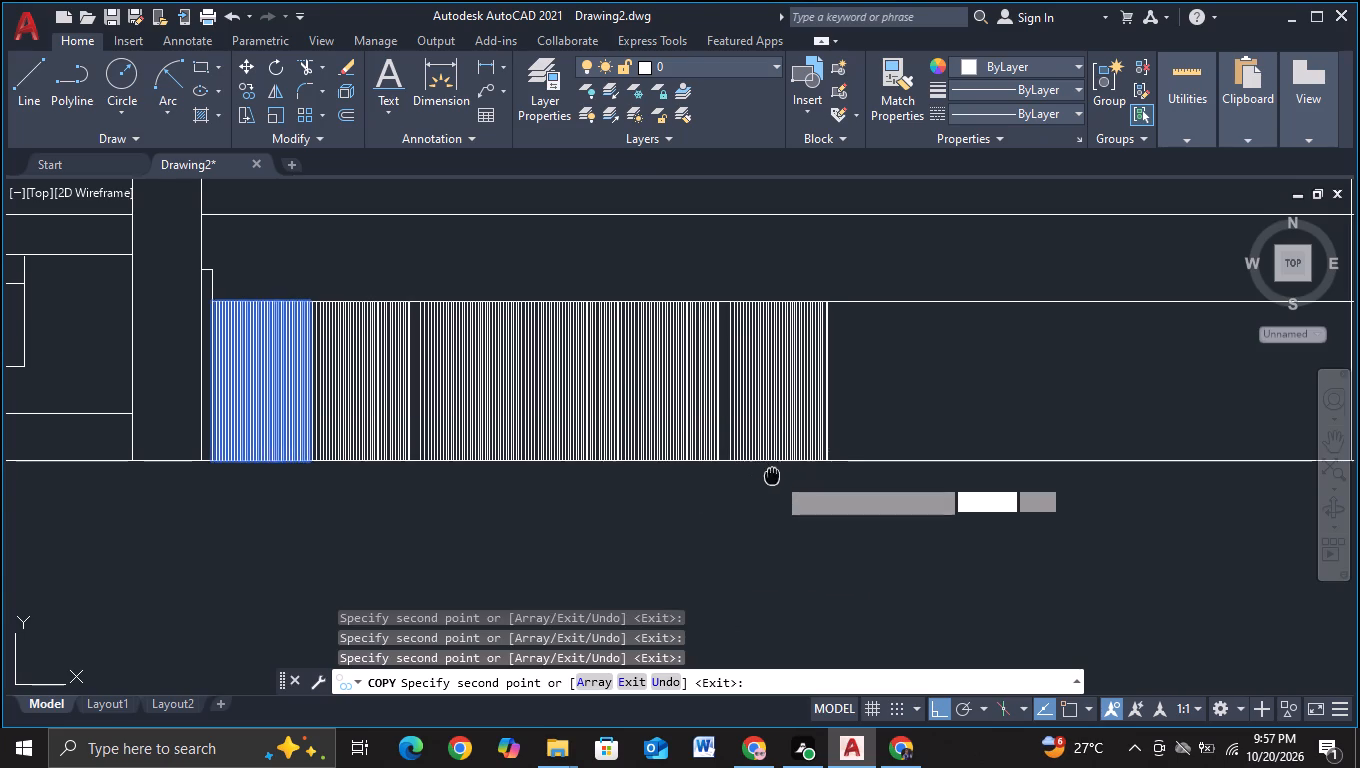
{"action": "middle_click_drag", "start_coordinate": [765, 478], "coordinate": [532, 474]}
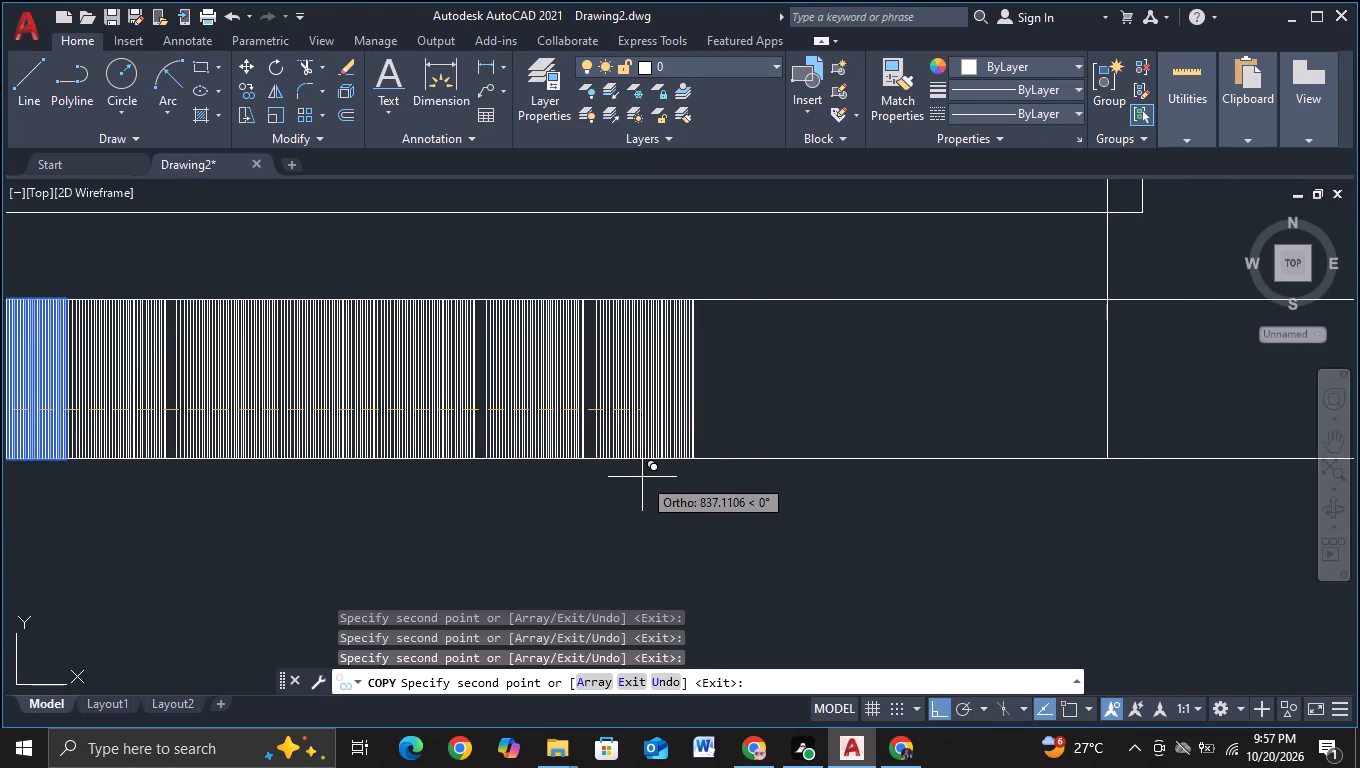
{"action": "left_click", "coordinate": [626, 480]}
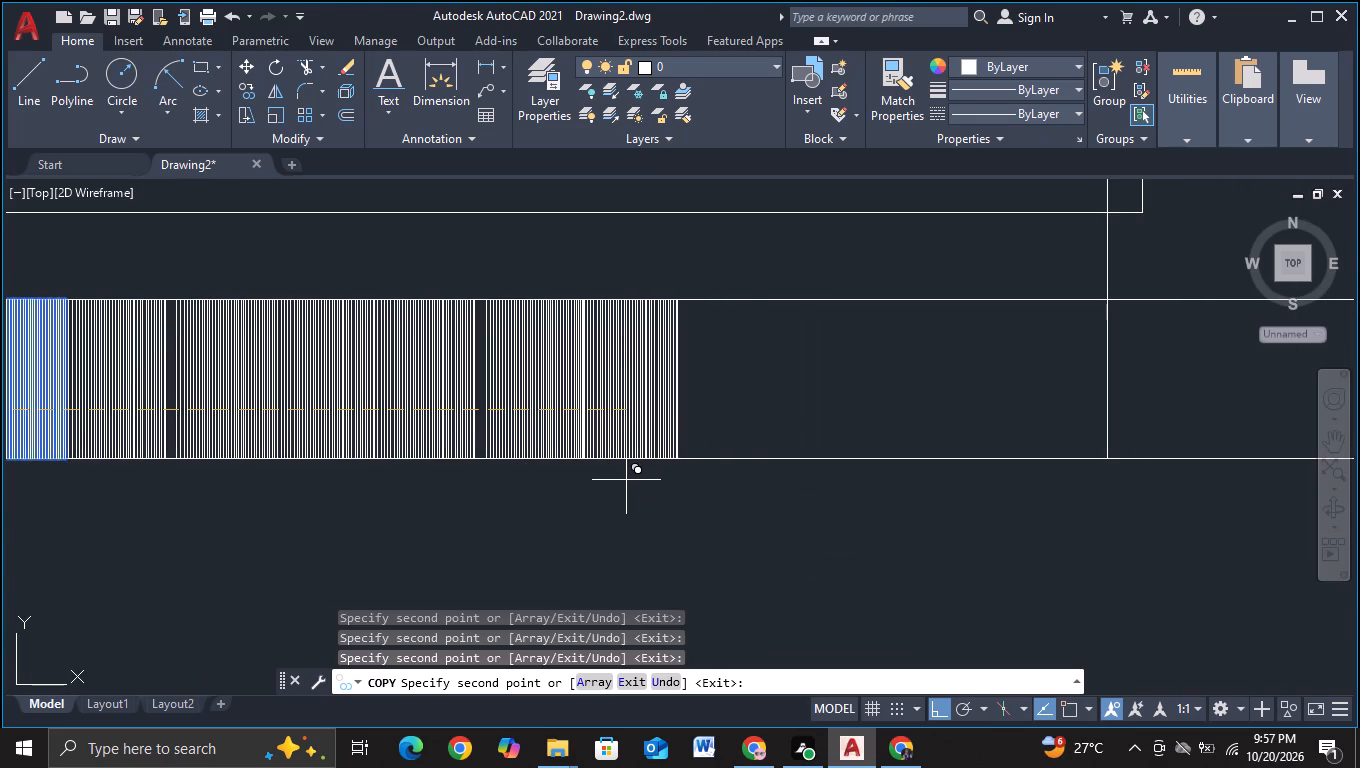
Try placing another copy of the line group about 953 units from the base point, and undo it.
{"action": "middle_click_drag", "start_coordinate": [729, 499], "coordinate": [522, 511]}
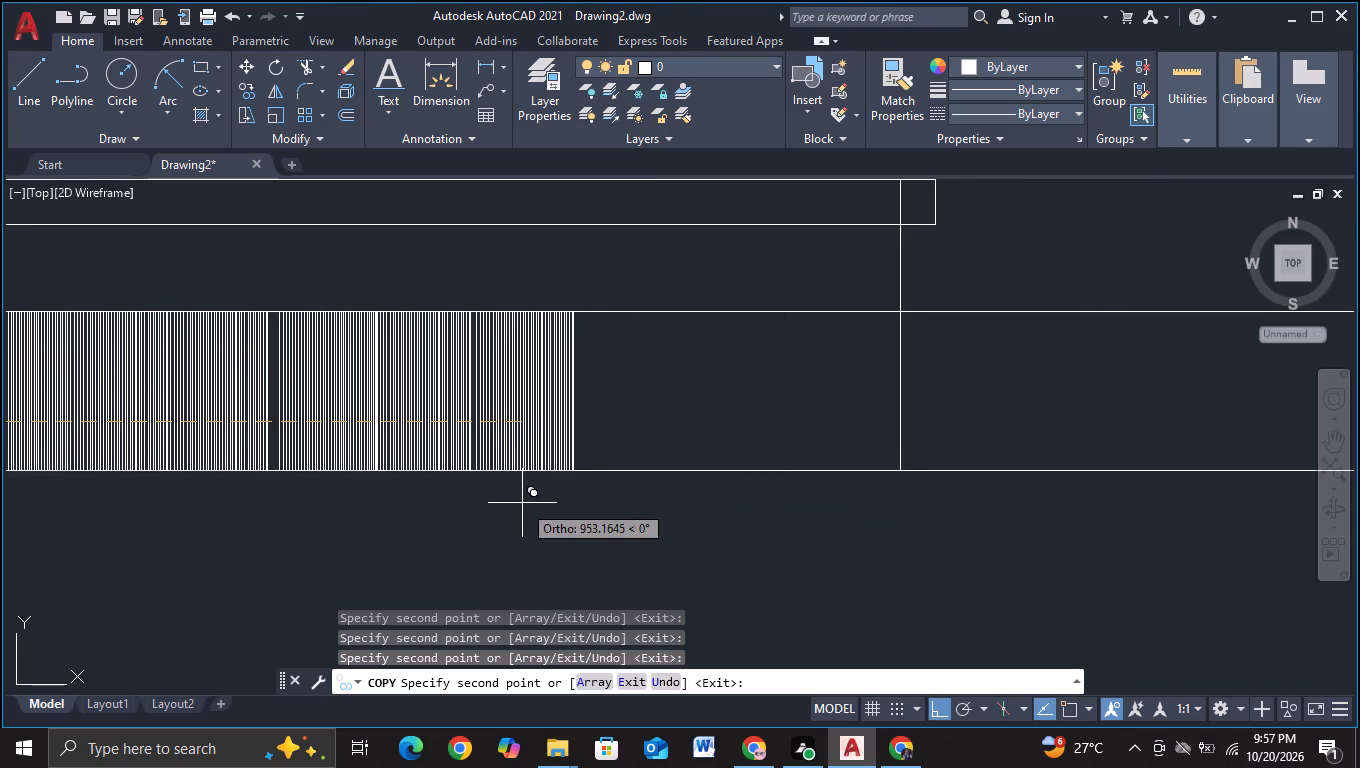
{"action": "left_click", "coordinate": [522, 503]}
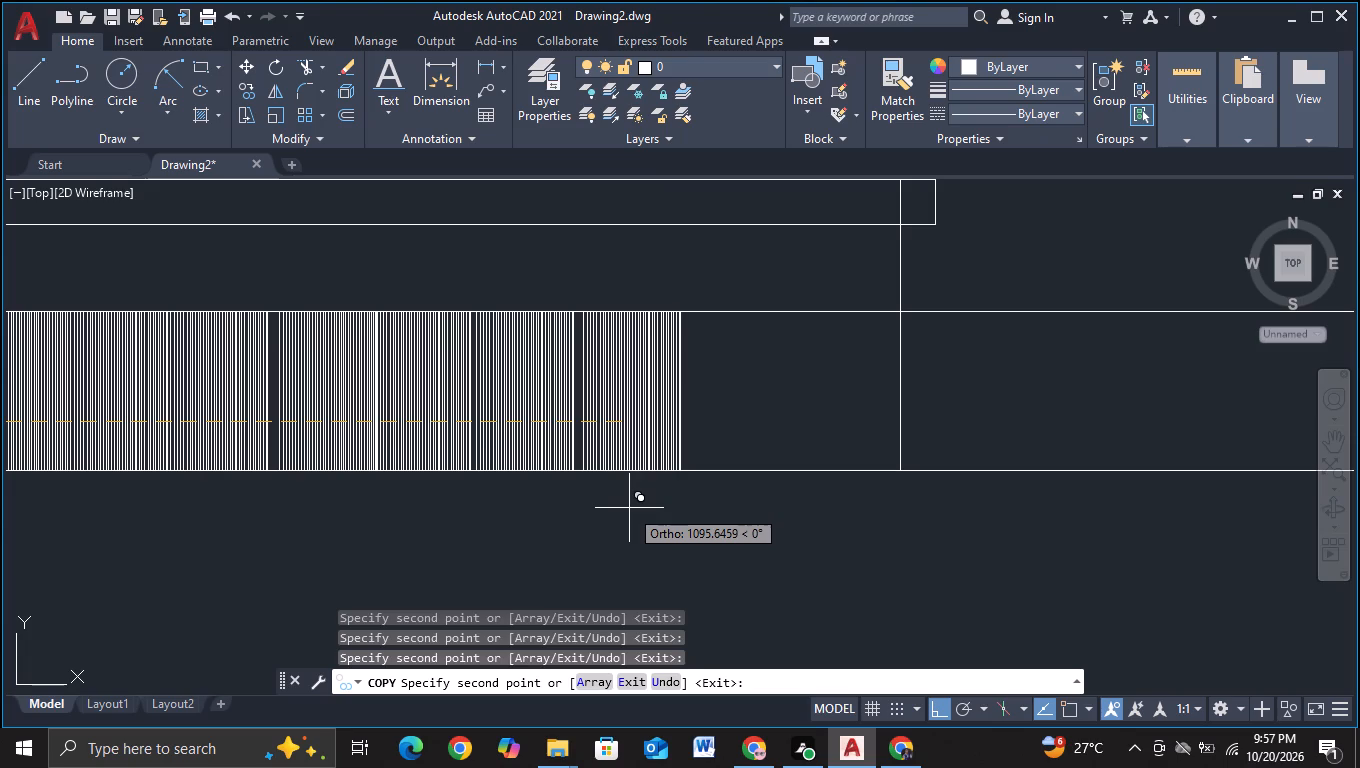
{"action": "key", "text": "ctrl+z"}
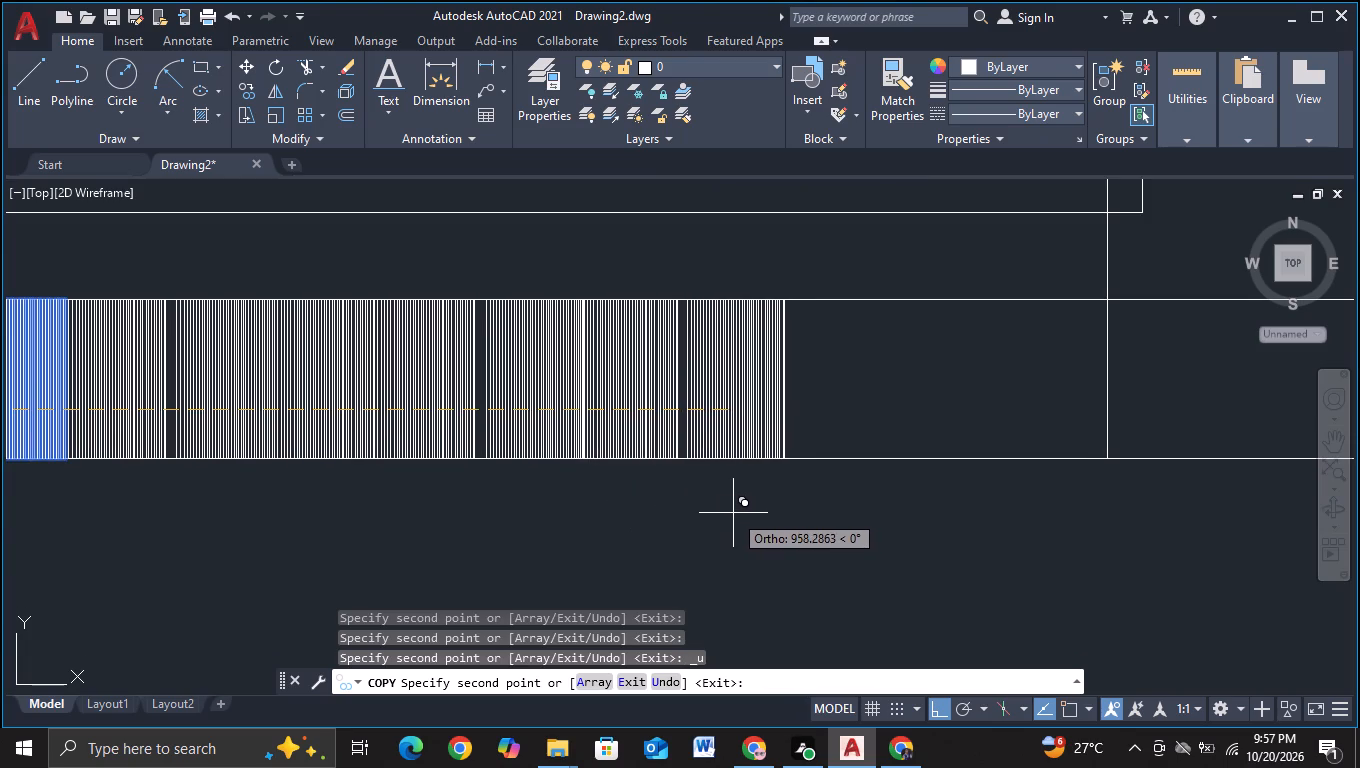
Place three more copies of the line group toward the extension's far end, about 958, 1100 and 1248 units from the base point.
{"action": "left_click", "coordinate": [733, 513]}
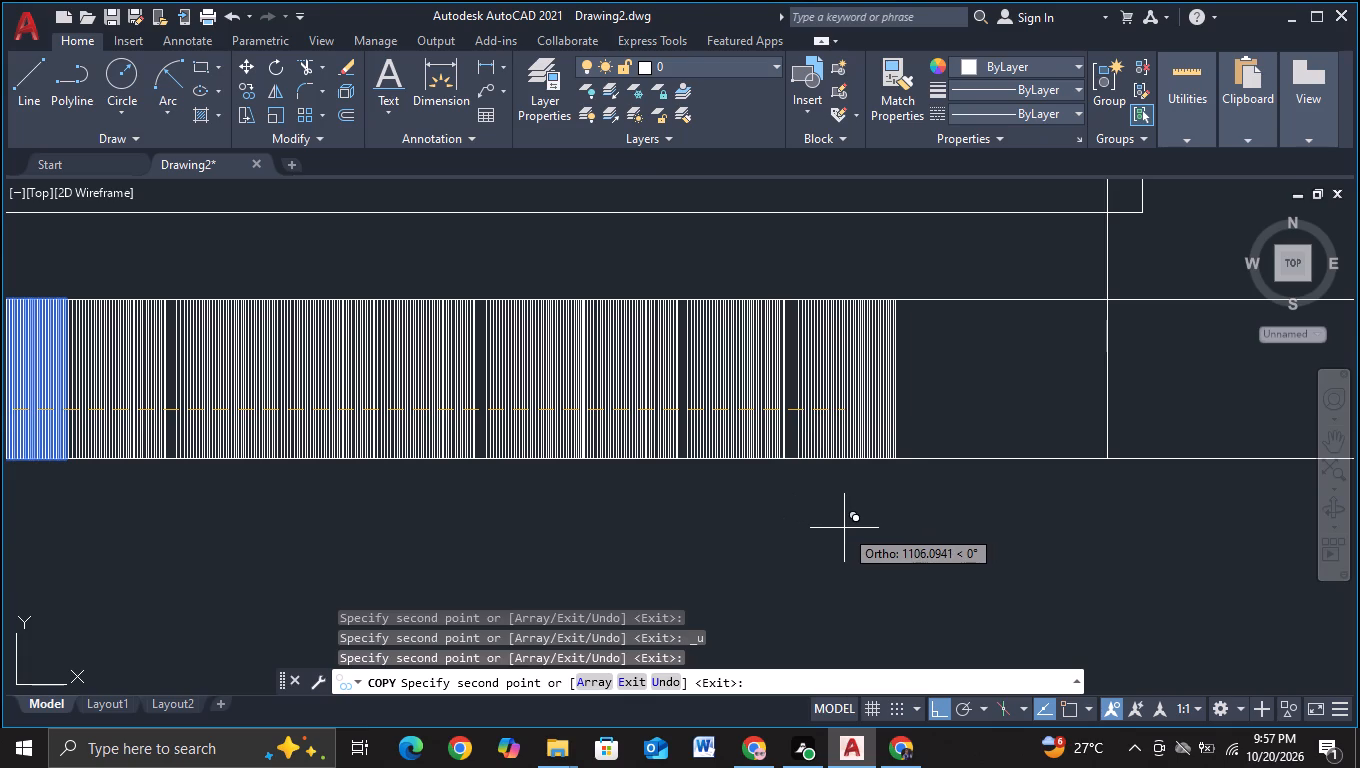
{"action": "left_click", "coordinate": [840, 529]}
{"action": "middle_click_drag", "start_coordinate": [840, 529], "coordinate": [829, 529]}
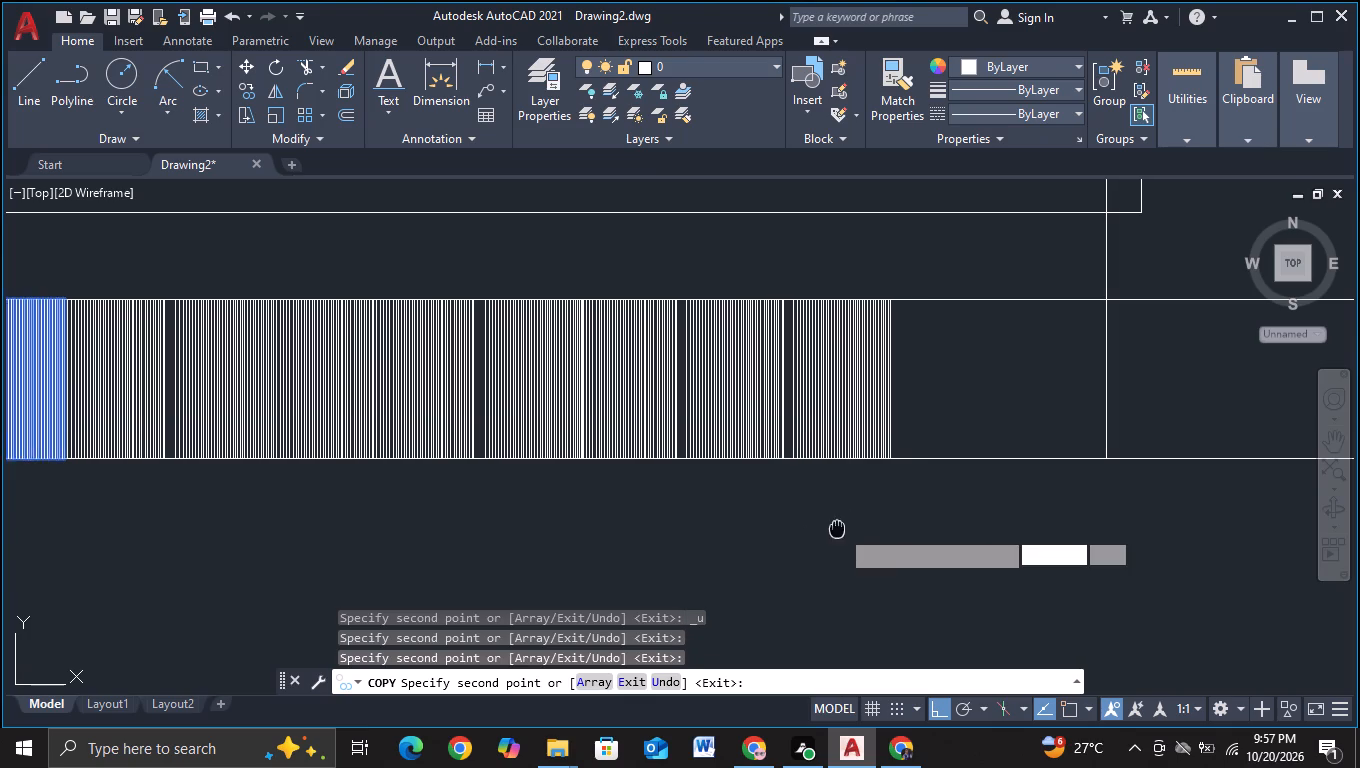
{"action": "middle_click_drag", "start_coordinate": [829, 529], "coordinate": [527, 512]}
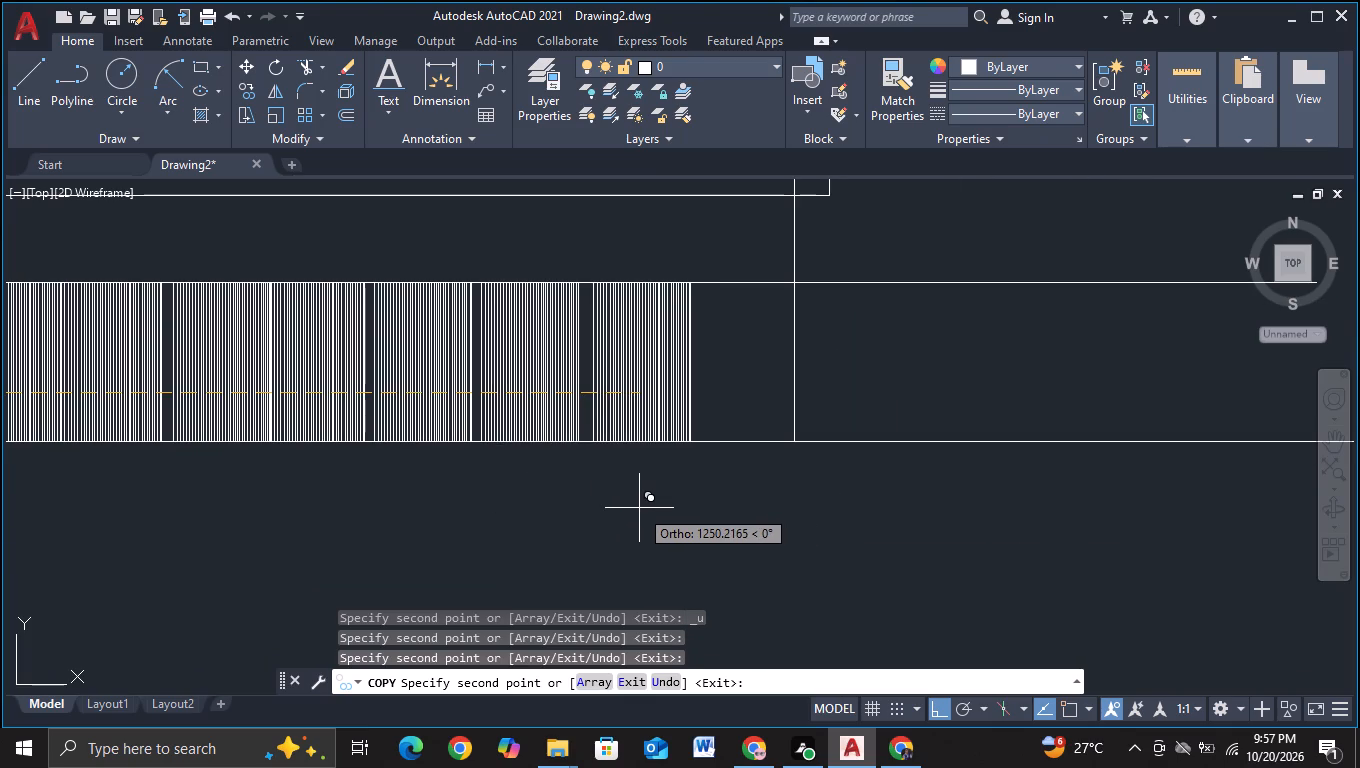
{"action": "left_click", "coordinate": [637, 508]}
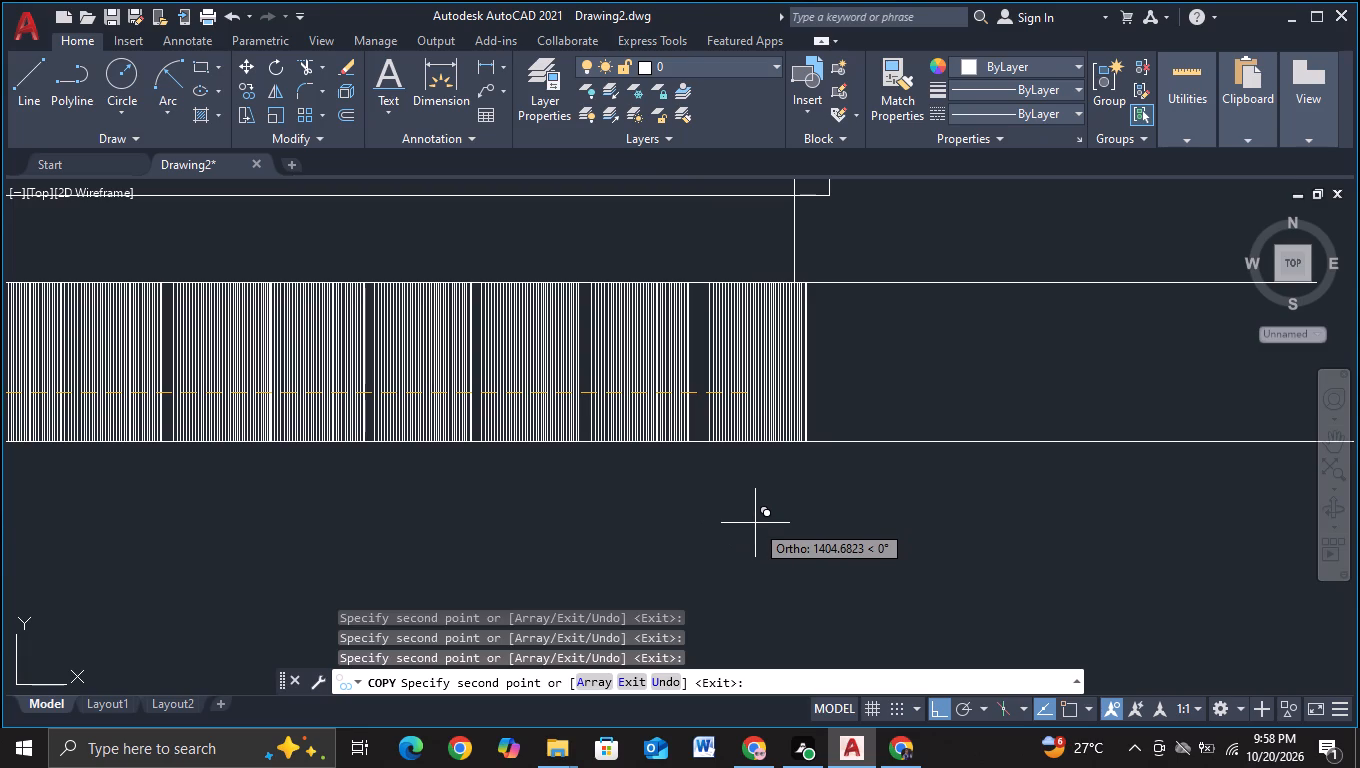
Place six more copies of the line group along the ground line, about 1400, 1547, 1695, 1845, 1987 and 2135 units from the base point.
{"action": "left_click", "coordinate": [750, 524]}
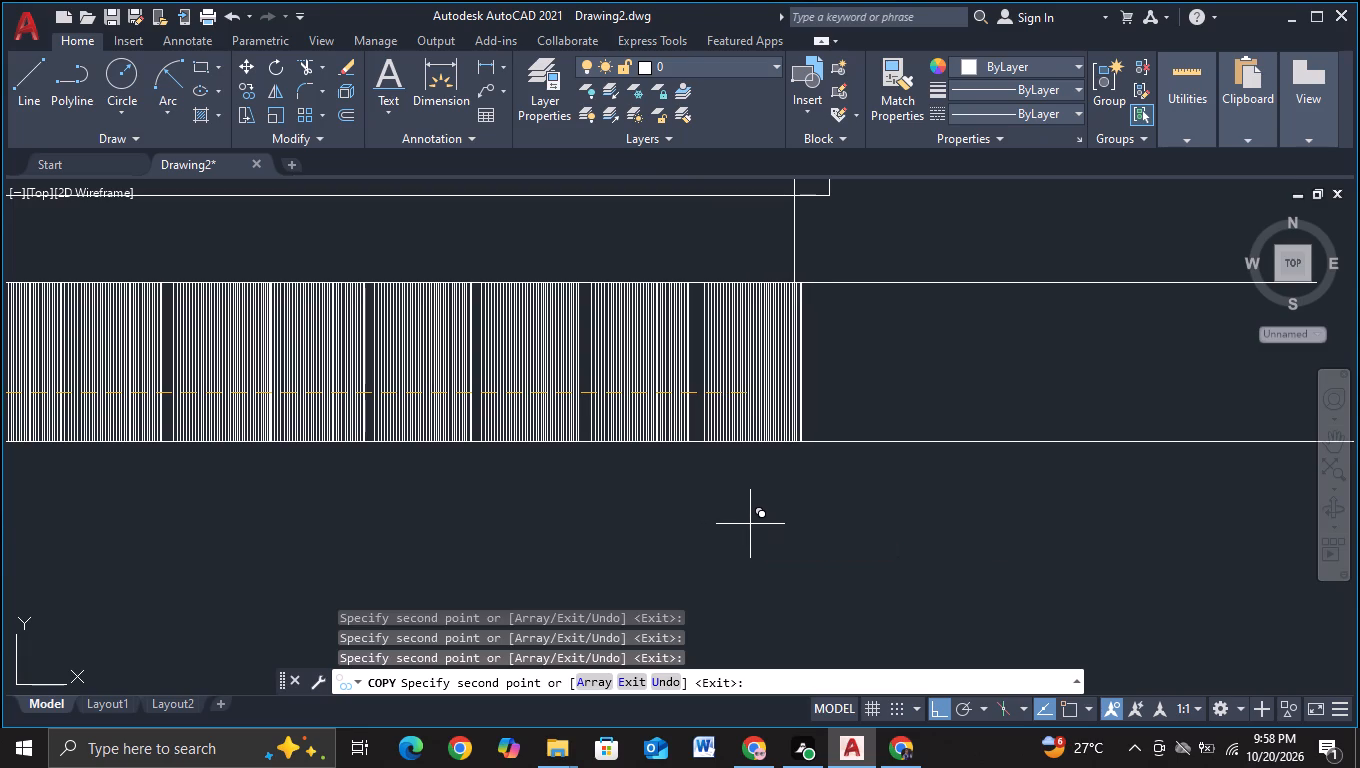
{"action": "left_click", "coordinate": [862, 558]}
{"action": "middle_click_drag", "start_coordinate": [862, 558], "coordinate": [542, 542]}
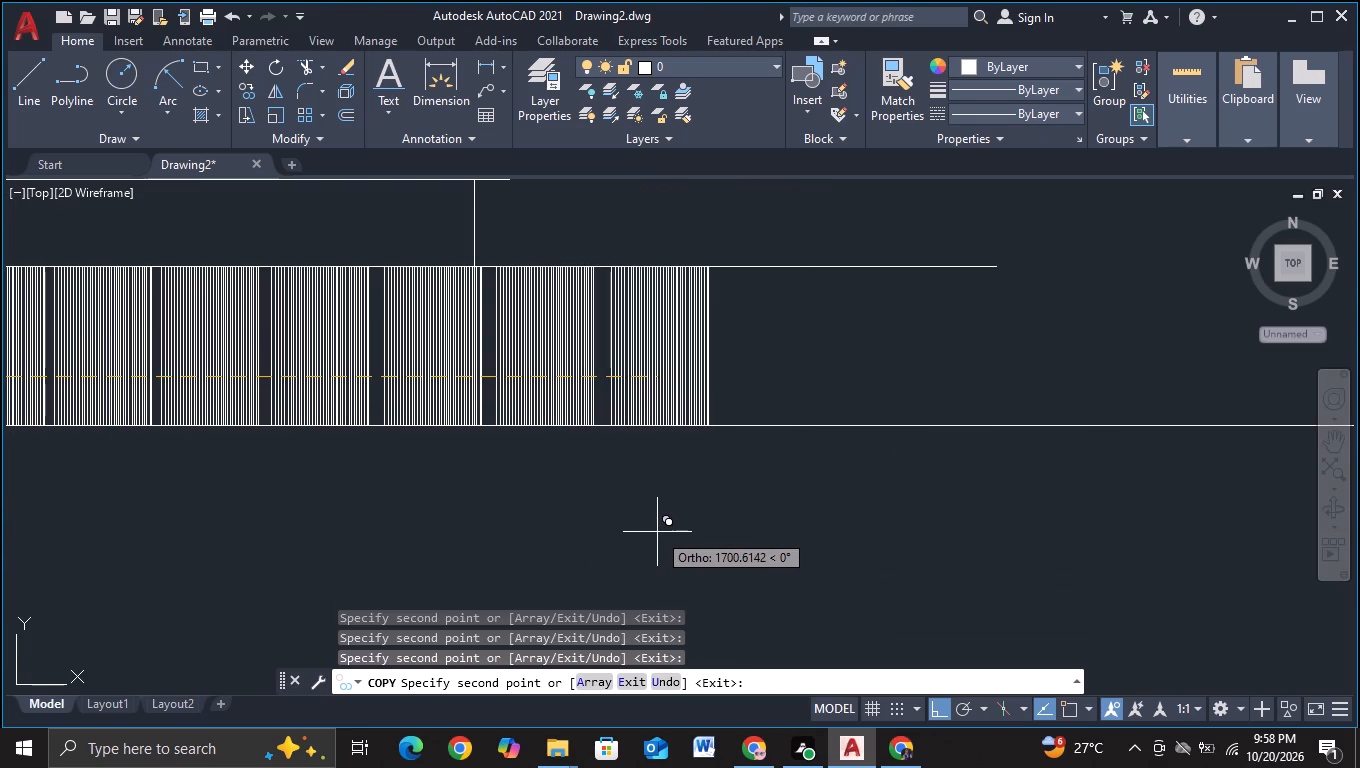
{"action": "left_click", "coordinate": [653, 532]}
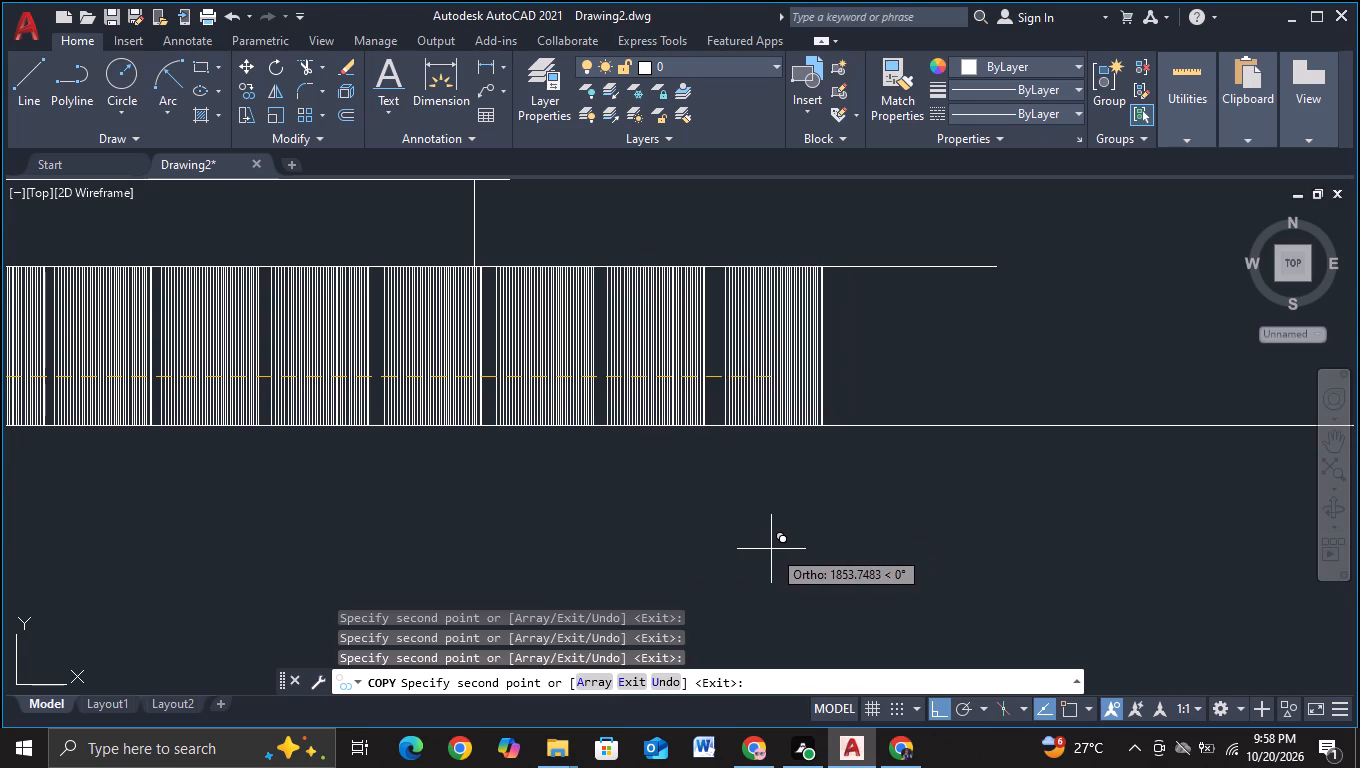
{"action": "left_click", "coordinate": [764, 549]}
{"action": "middle_click_drag", "start_coordinate": [769, 550], "coordinate": [546, 533]}
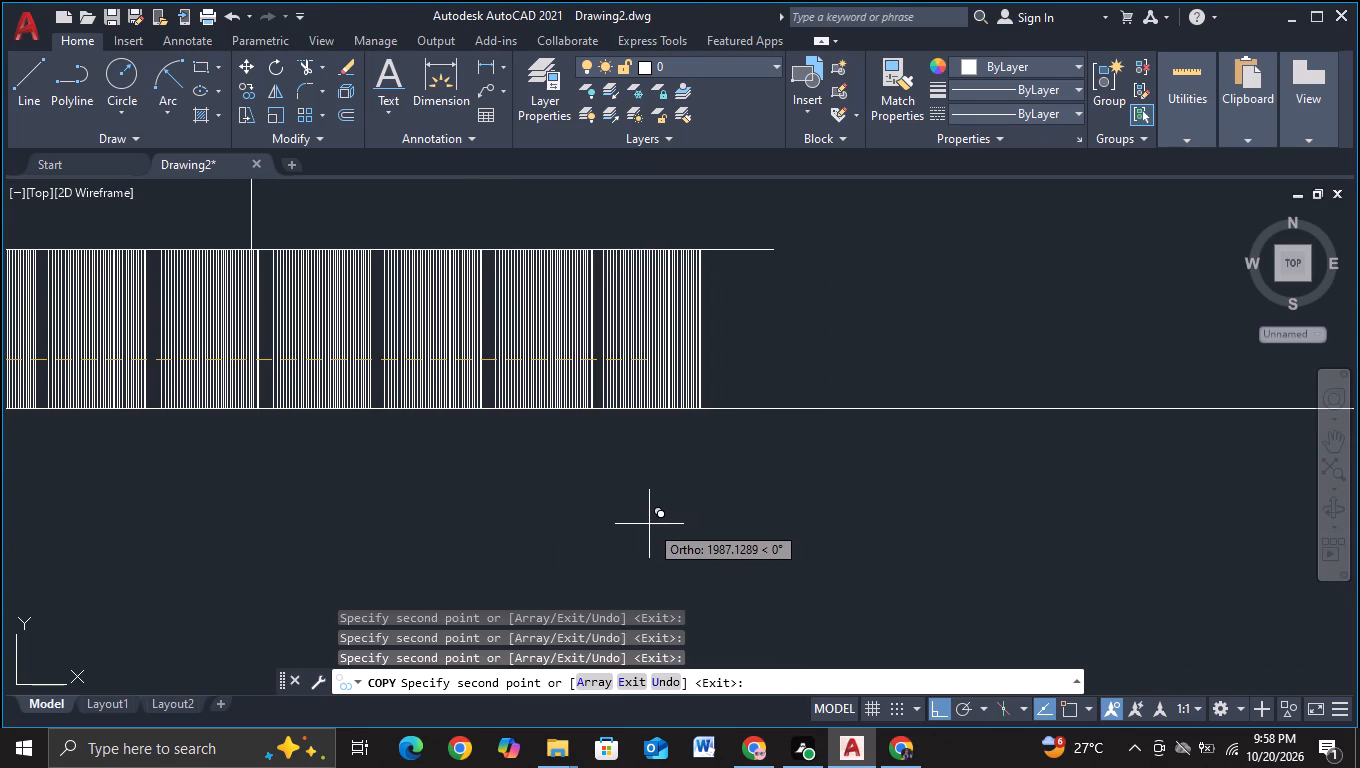
{"action": "left_click", "coordinate": [650, 524]}
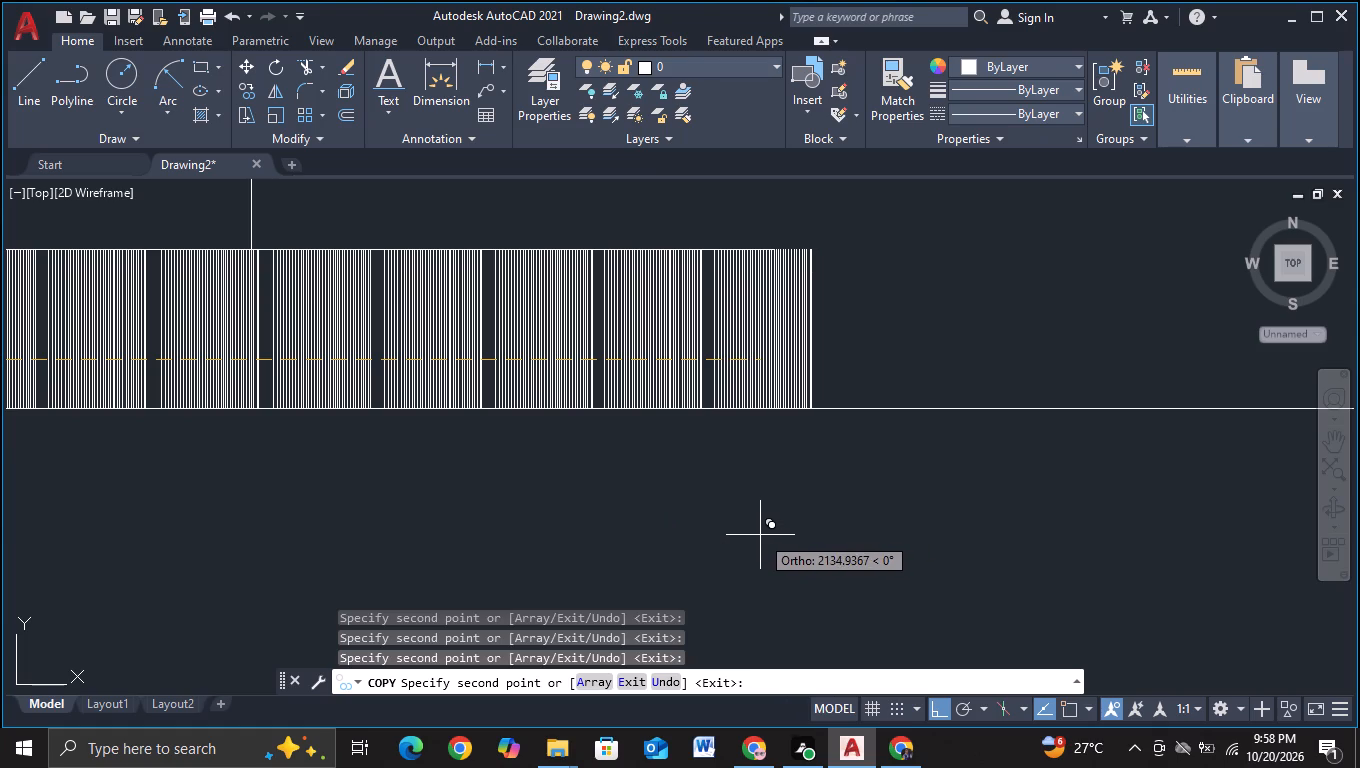
{"action": "left_click", "coordinate": [760, 535]}
{"action": "key", "text": "Escape"}
Draw a horizontal line about 2310 units long just above the ground line, from inside the column to just past the last line group.
{"action": "scroll", "coordinate": [760, 535], "scroll_direction": "down", "scroll_amount": 2}
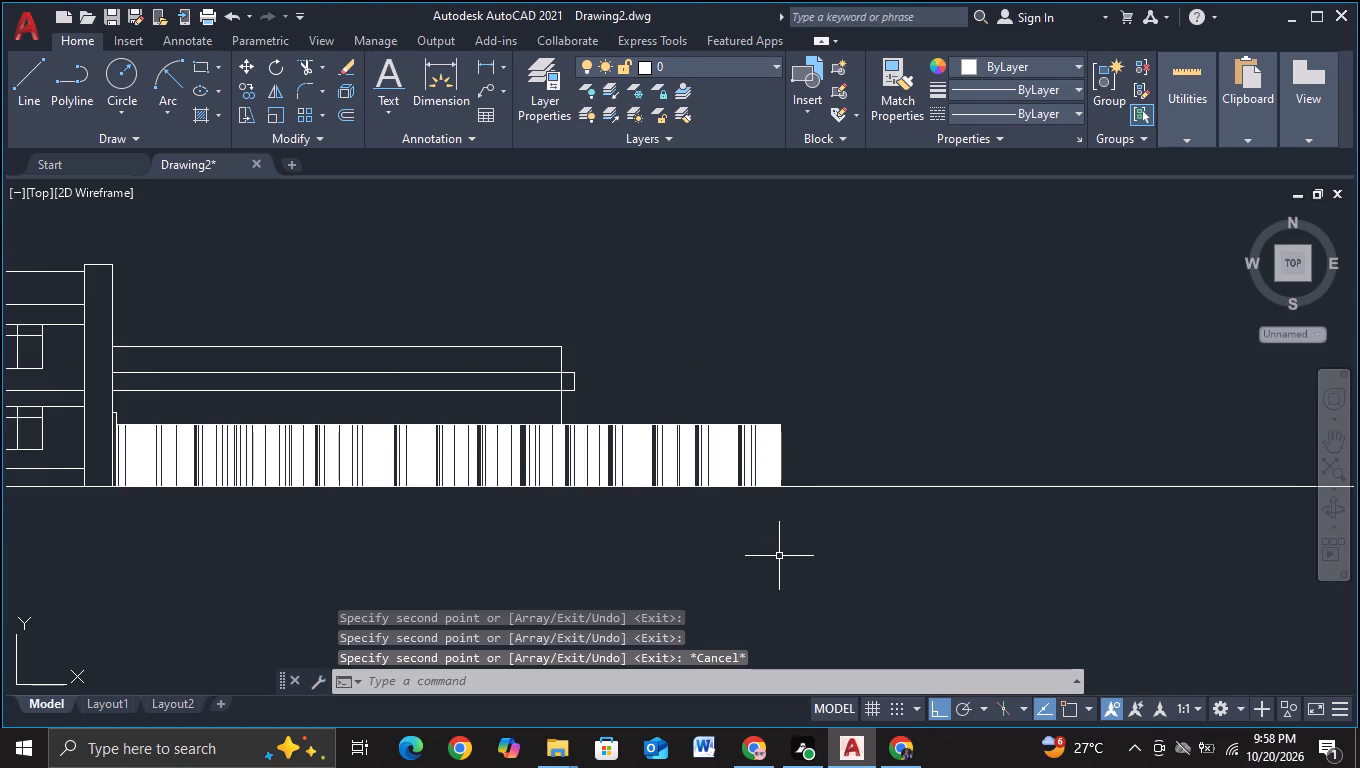
{"action": "middle_click_drag", "start_coordinate": [779, 556], "coordinate": [886, 535]}
{"action": "middle_click_drag", "start_coordinate": [855, 566], "coordinate": [865, 528]}
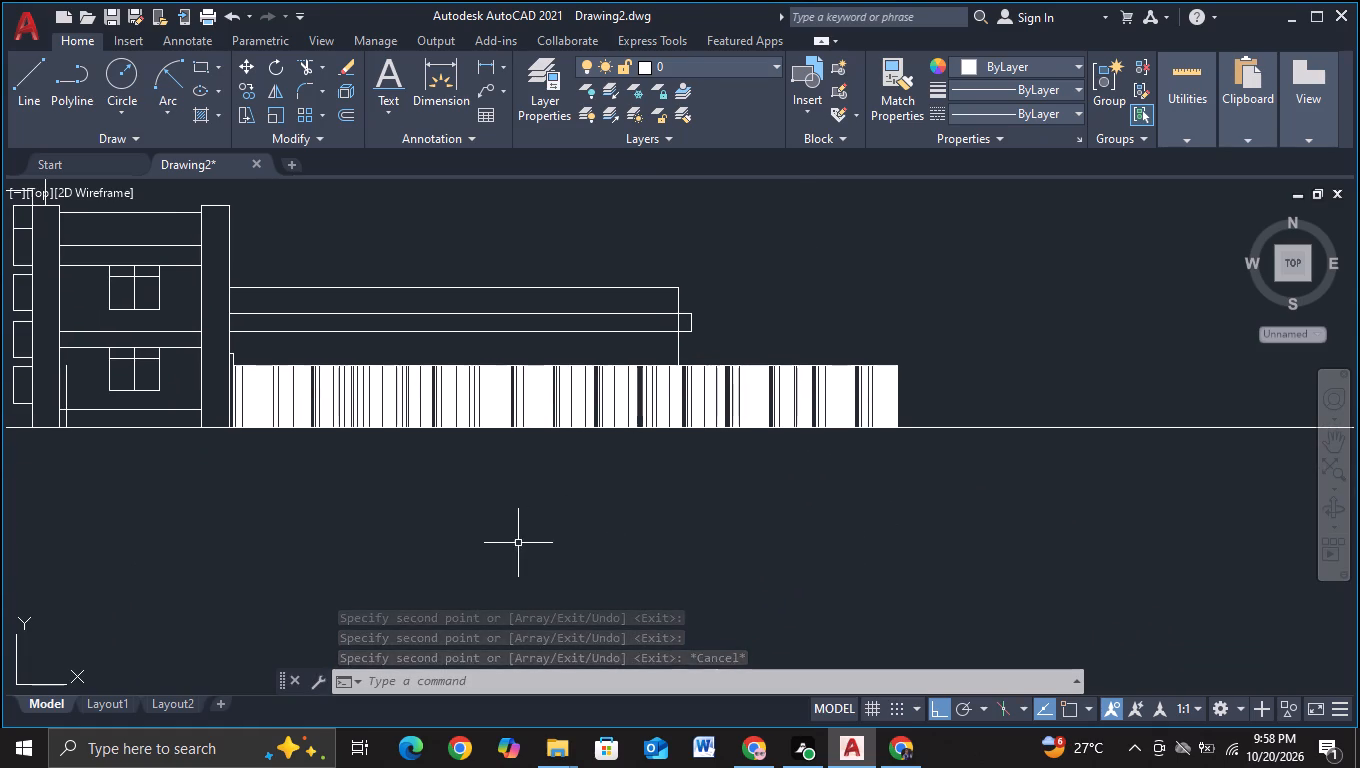
{"action": "scroll", "coordinate": [508, 549], "scroll_direction": "up", "scroll_amount": 1}
{"action": "middle_click_drag", "start_coordinate": [501, 561], "coordinate": [390, 580]}
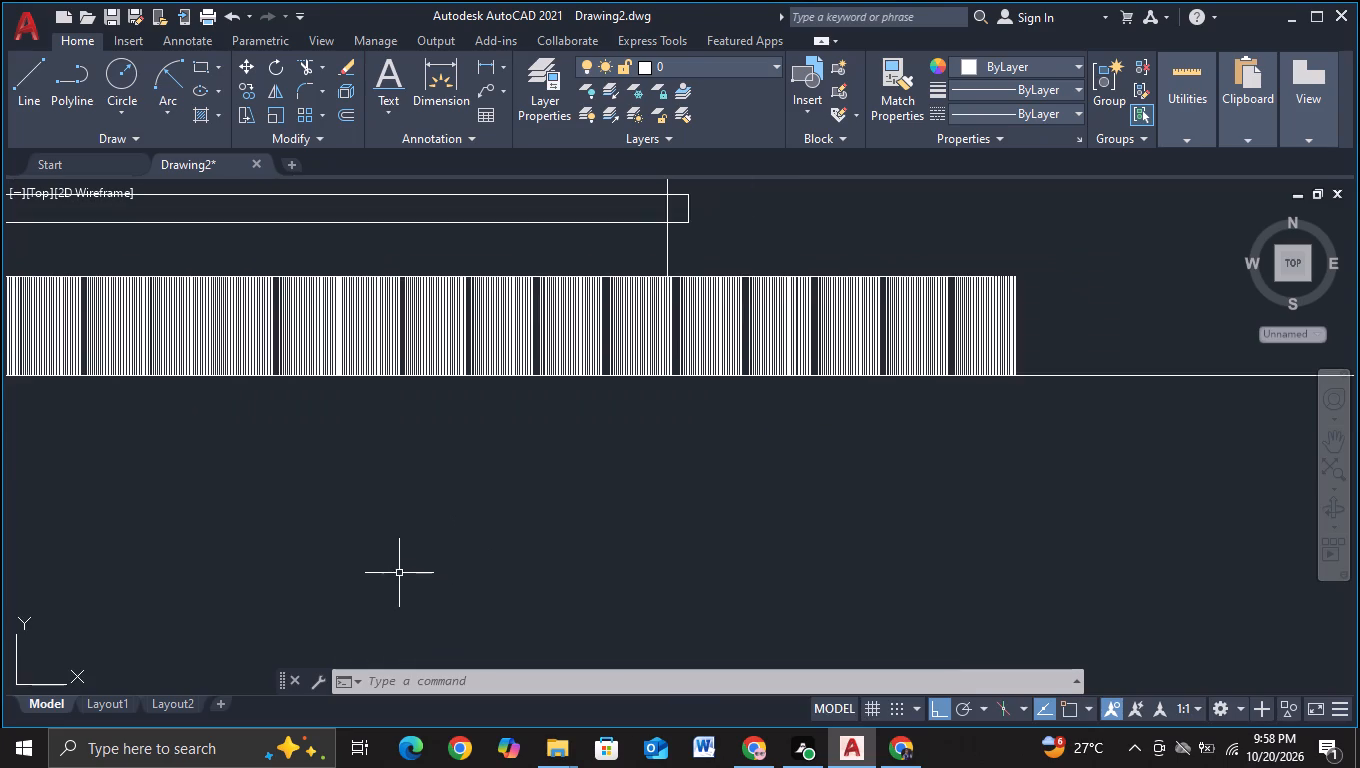
{"action": "middle_click_drag", "start_coordinate": [399, 573], "coordinate": [585, 567]}
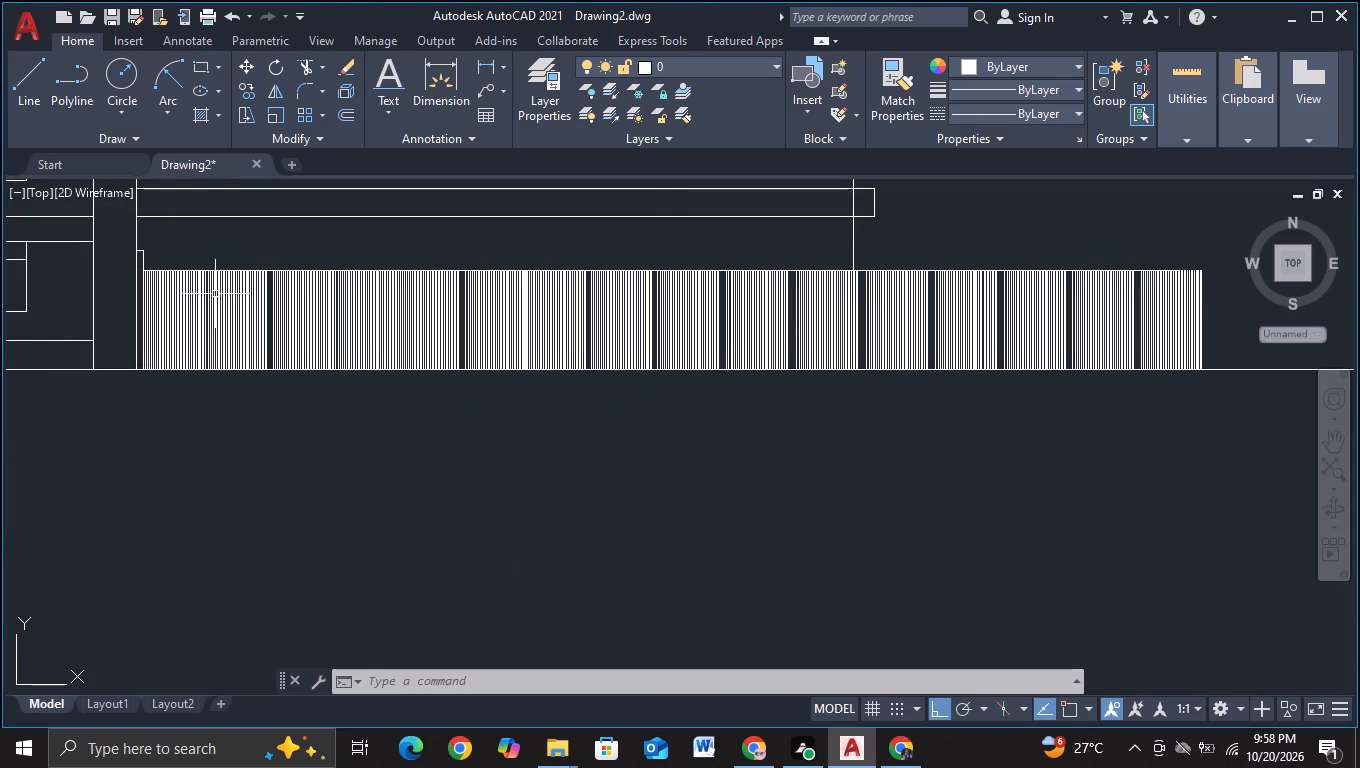
{"action": "left_click", "coordinate": [30, 83]}
{"action": "scroll", "coordinate": [223, 361], "scroll_direction": "up", "scroll_amount": 1}
{"action": "middle_click_drag", "start_coordinate": [192, 428], "coordinate": [332, 495]}
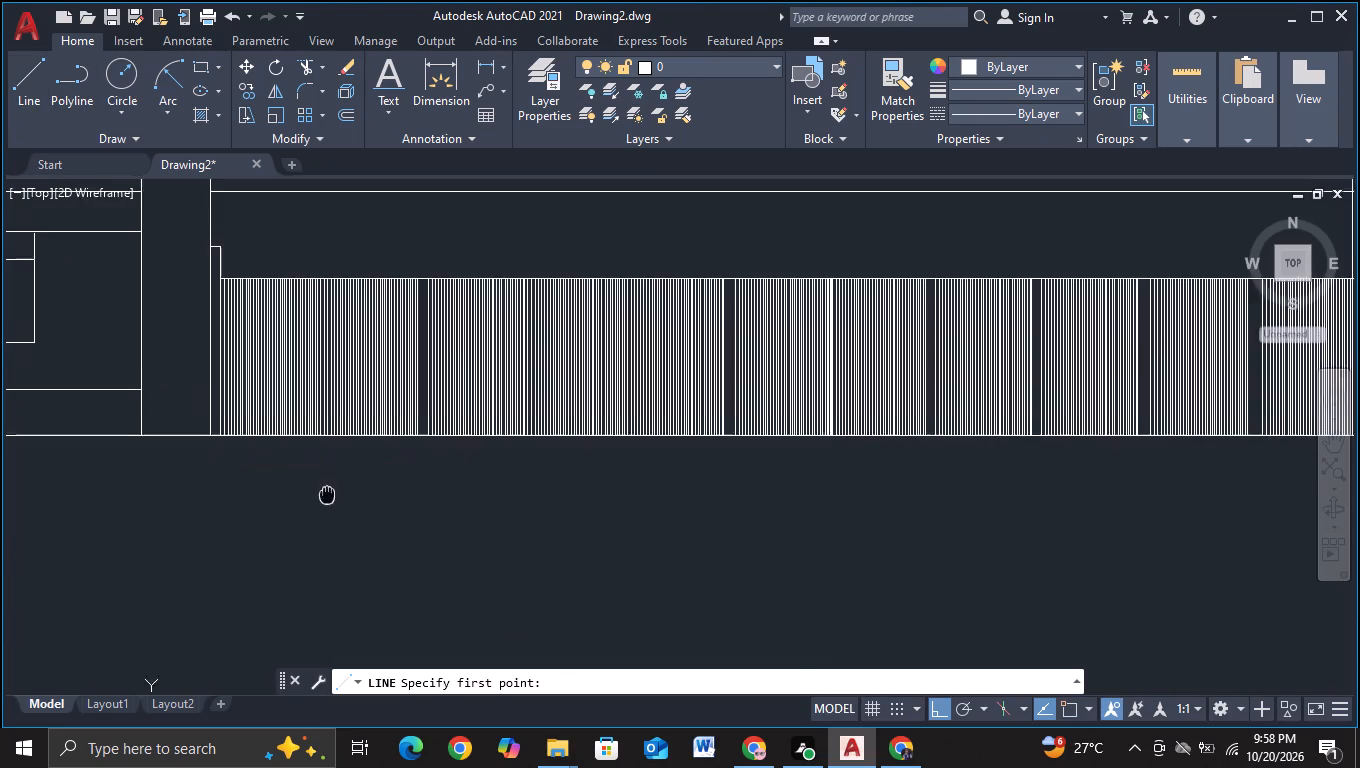
{"action": "middle_click_drag", "start_coordinate": [332, 495], "coordinate": [334, 496]}
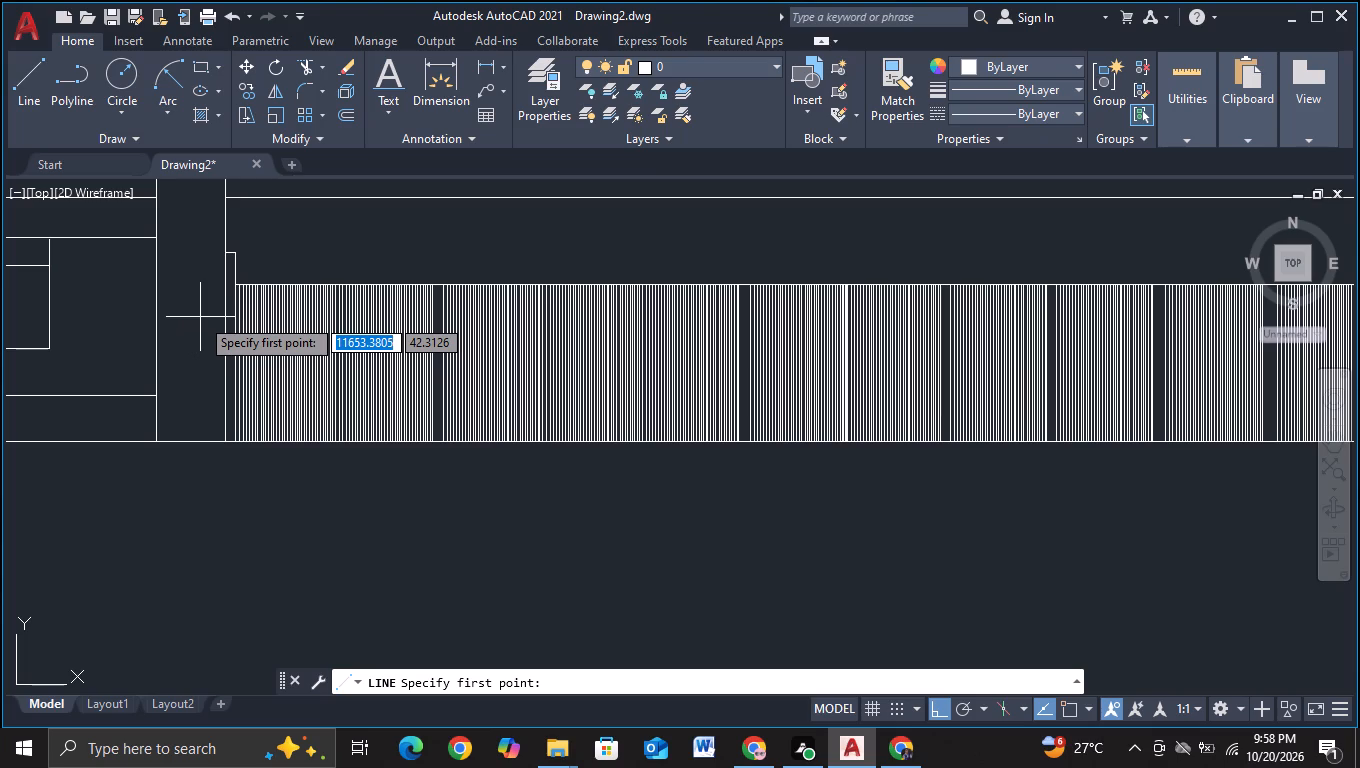
{"action": "left_click", "coordinate": [216, 427]}
{"action": "middle_click_drag", "start_coordinate": [464, 429], "coordinate": [18, 539]}
{"action": "scroll", "coordinate": [538, 541], "scroll_direction": "down", "scroll_amount": 1}
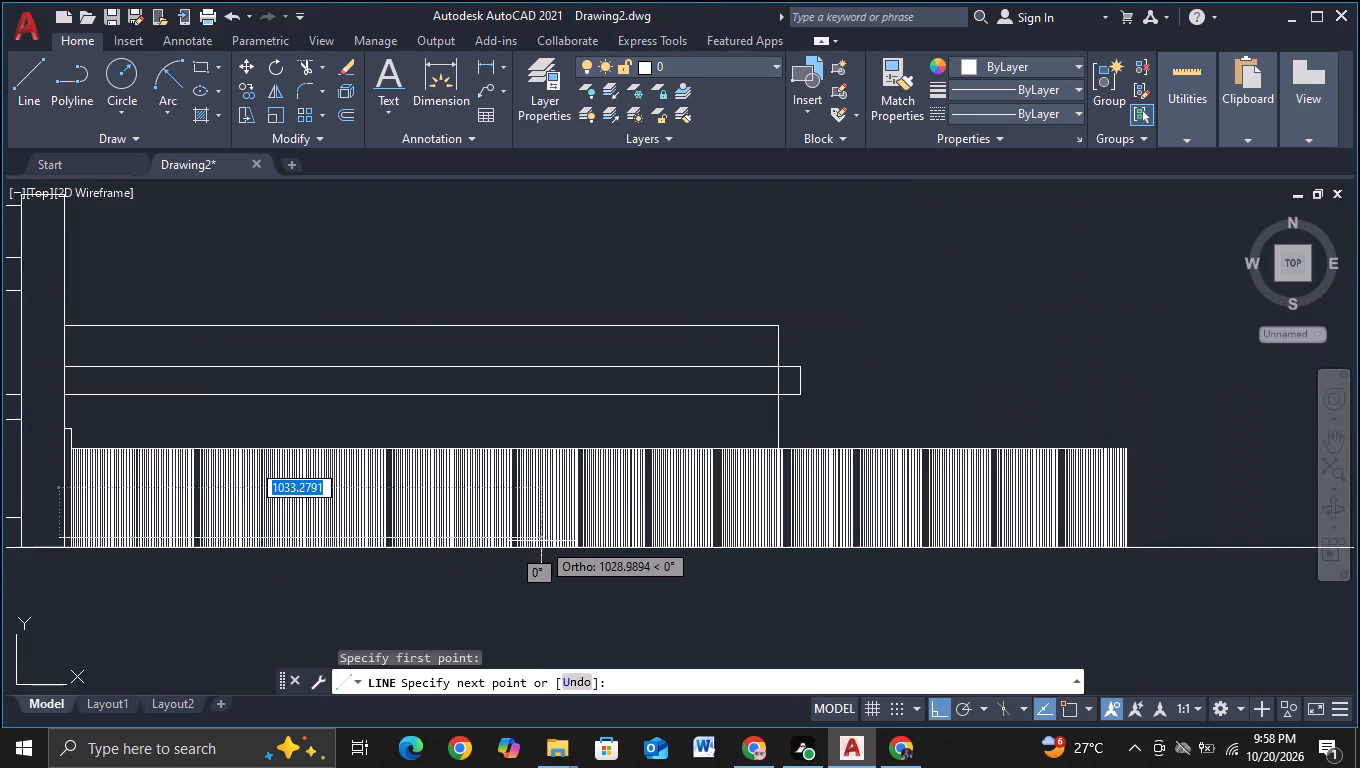
{"action": "middle_click_drag", "start_coordinate": [541, 541], "coordinate": [296, 533]}
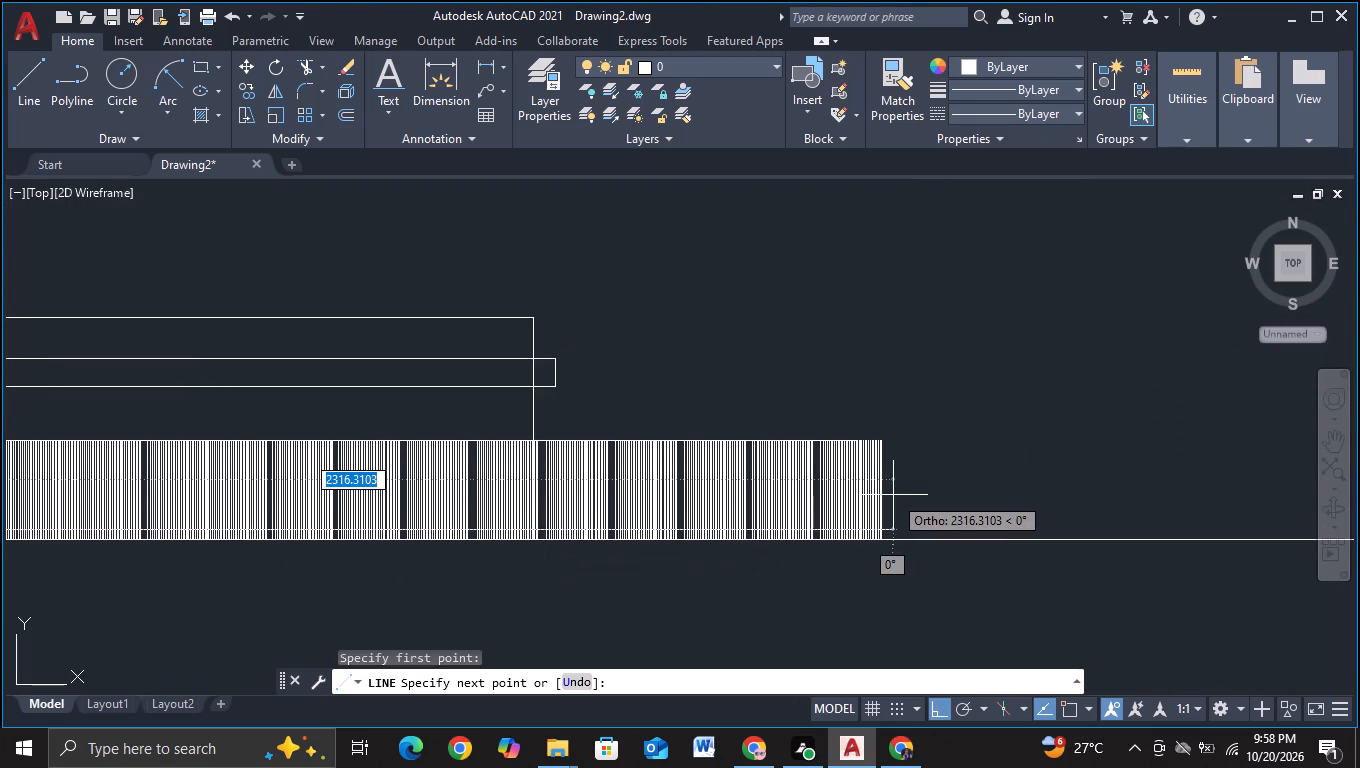
{"action": "left_click", "coordinate": [889, 498]}
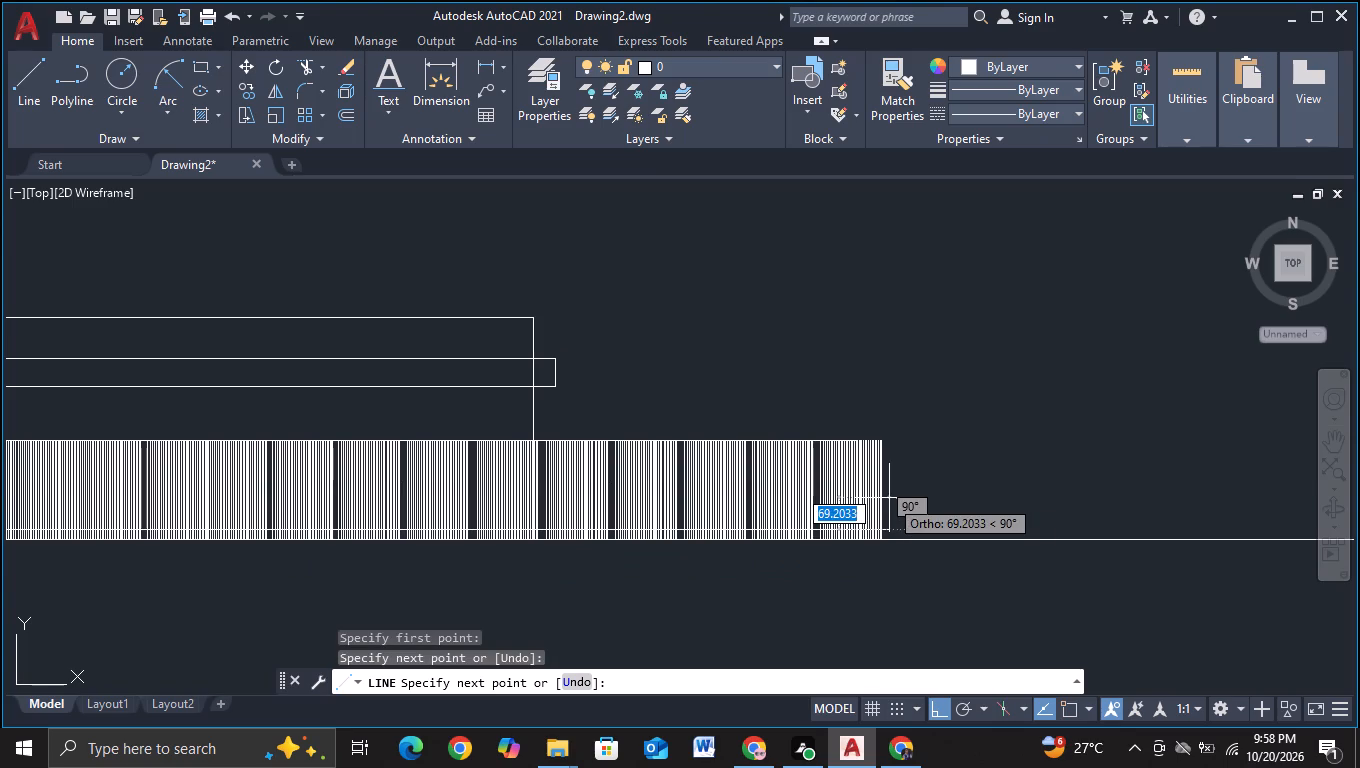
Continue with a short upward end segment and a parallel line about 2322 units long back into the column, forming a narrow band.
{"action": "scroll", "coordinate": [889, 498], "scroll_direction": "up", "scroll_amount": 2}
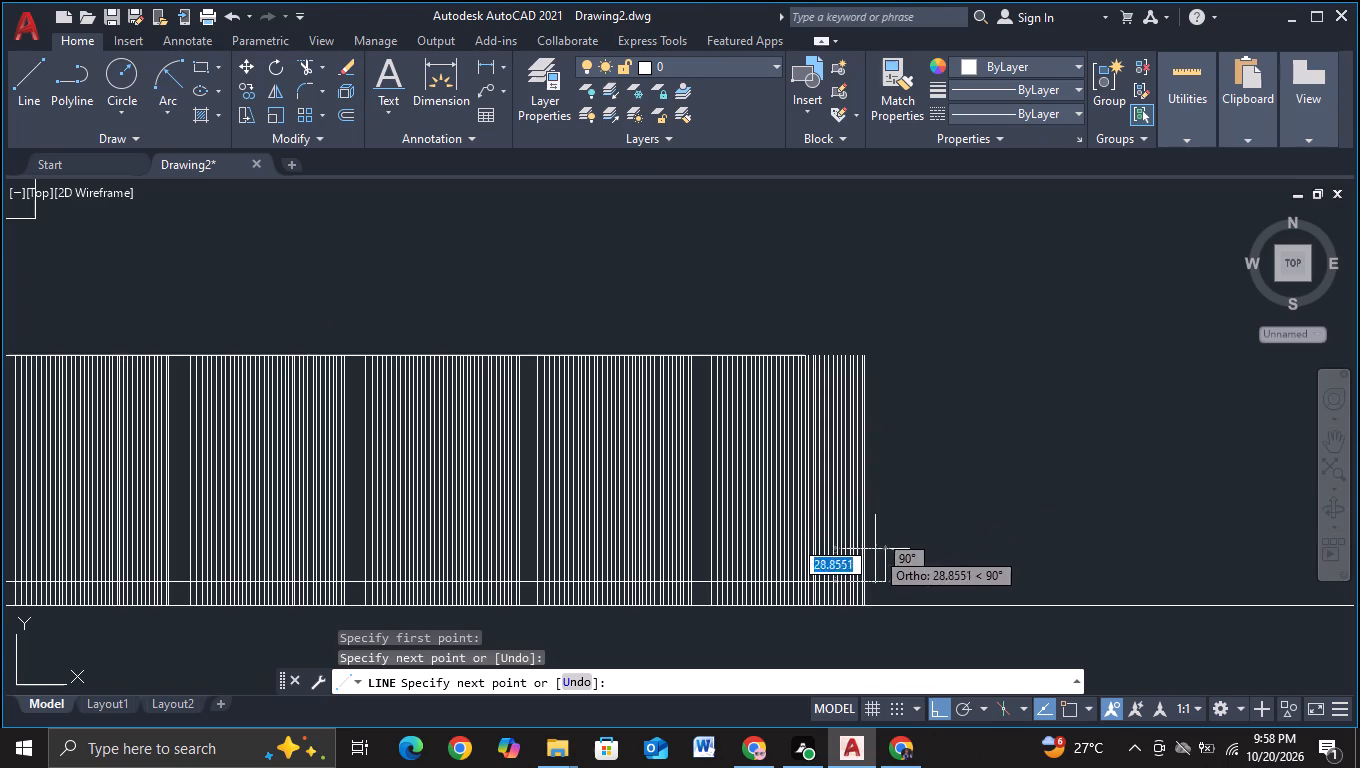
{"action": "scroll", "coordinate": [875, 555], "scroll_direction": "up", "scroll_amount": 2}
{"action": "left_click", "coordinate": [873, 597]}
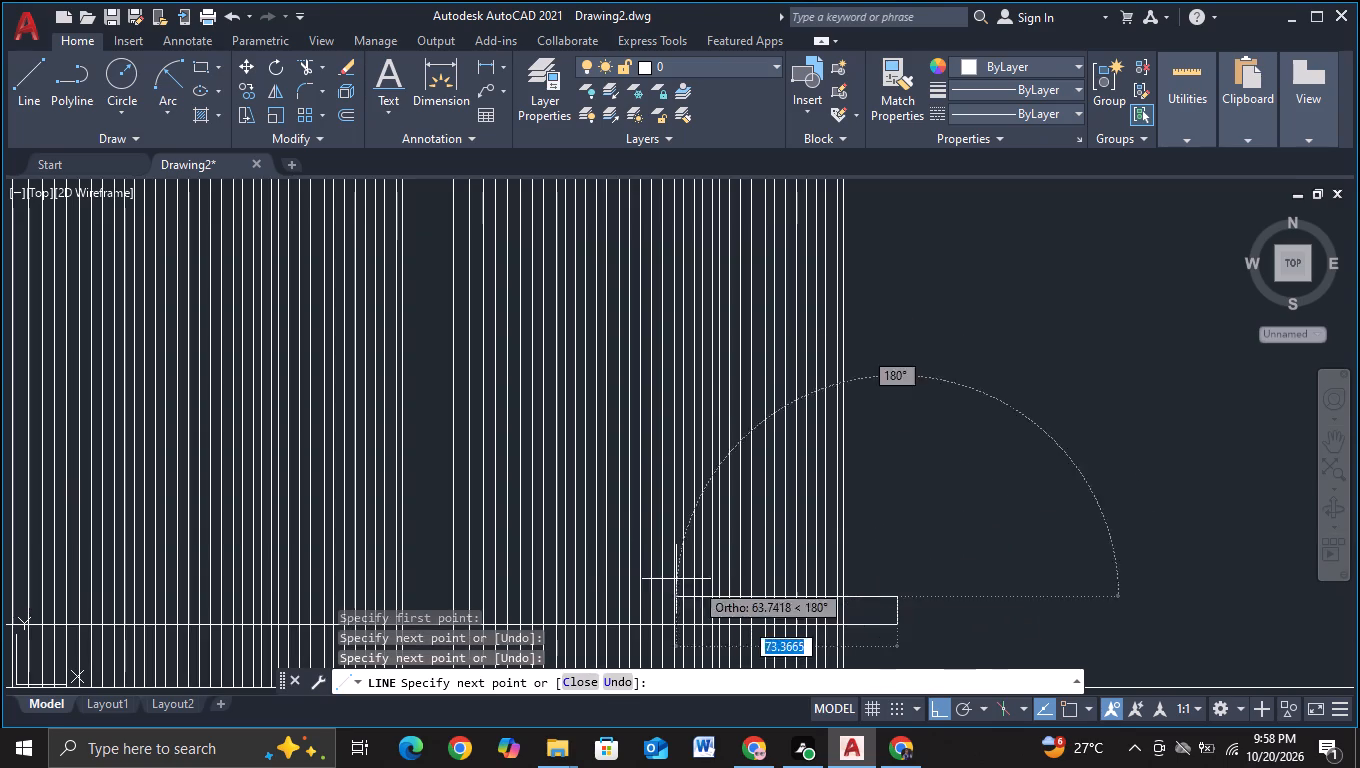
{"action": "scroll", "coordinate": [618, 577], "scroll_direction": "down", "scroll_amount": 2}
{"action": "middle_click_drag", "start_coordinate": [618, 577], "coordinate": [1146, 565]}
{"action": "middle_click_drag", "start_coordinate": [400, 545], "coordinate": [928, 578]}
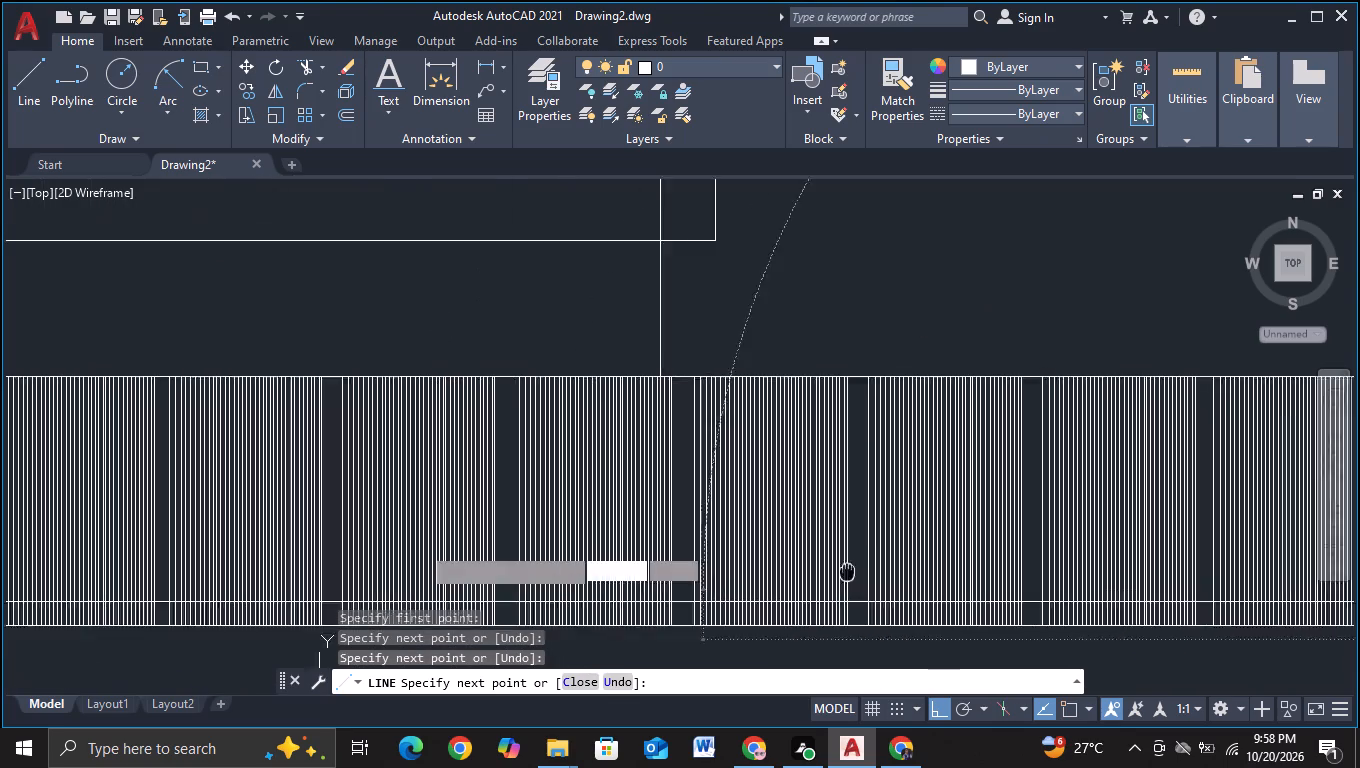
{"action": "middle_click_drag", "start_coordinate": [928, 578], "coordinate": [1077, 584]}
{"action": "middle_click_drag", "start_coordinate": [358, 551], "coordinate": [1069, 520]}
{"action": "middle_click_drag", "start_coordinate": [393, 554], "coordinate": [1135, 636]}
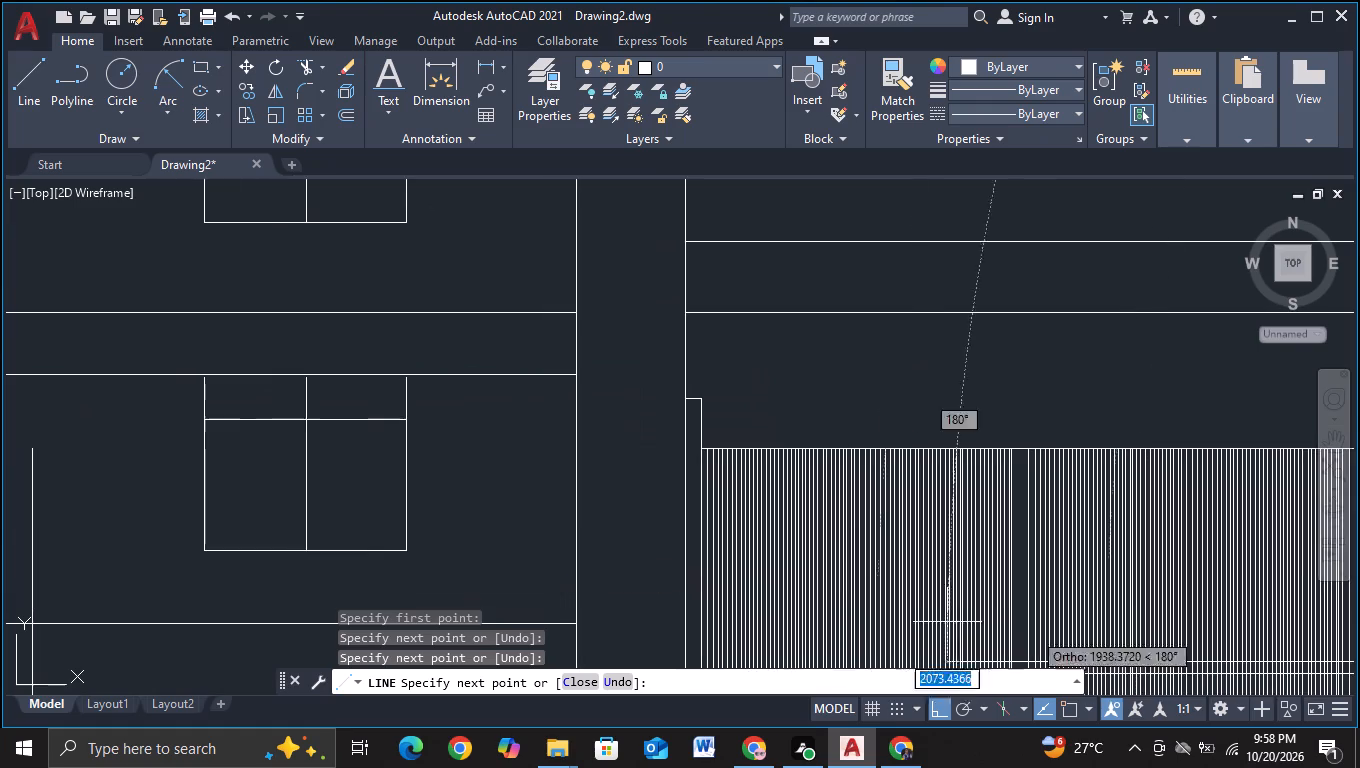
{"action": "middle_click_drag", "start_coordinate": [869, 620], "coordinate": [696, 463]}
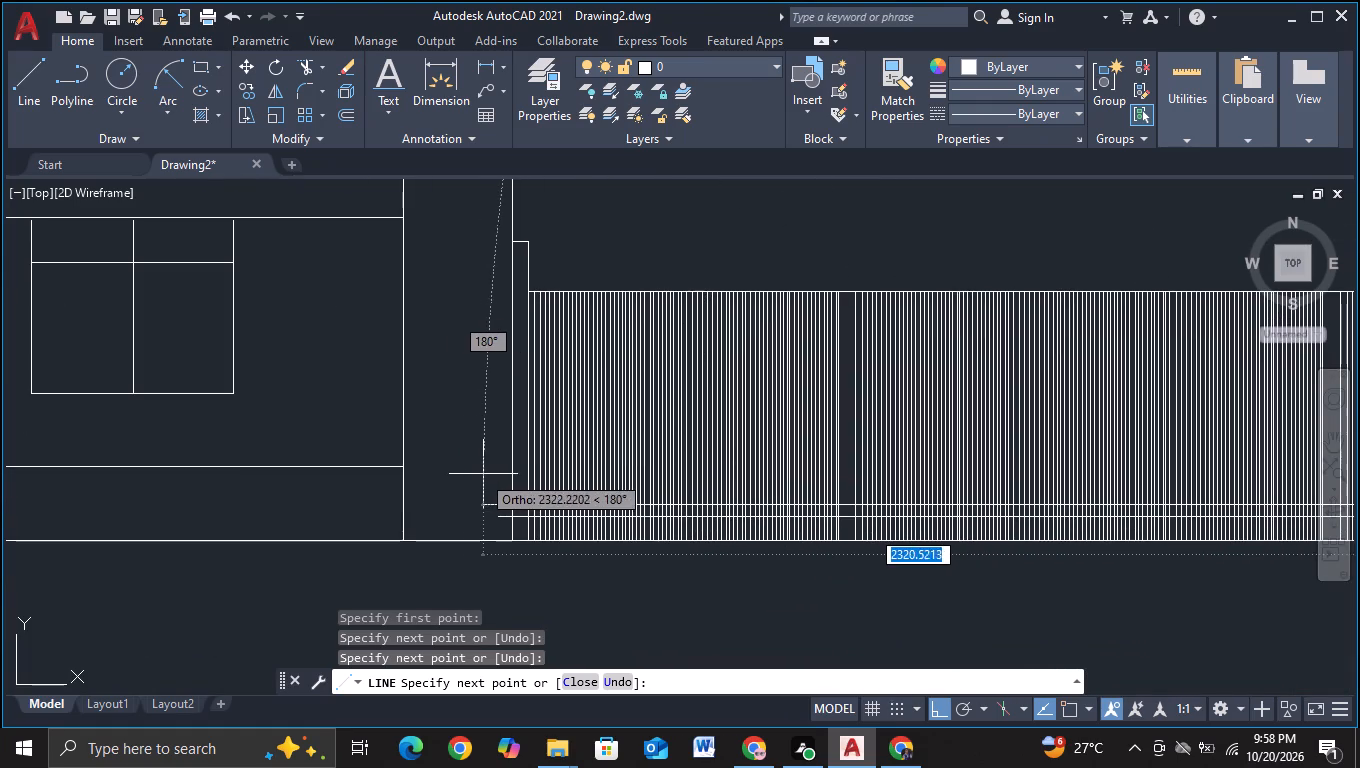
{"action": "left_click", "coordinate": [484, 474]}
{"action": "key", "text": "Escape"}
Trim both horizontal band lines where they overrun the column's edge at the start of the wall.
{"action": "left_click", "coordinate": [300, 61]}
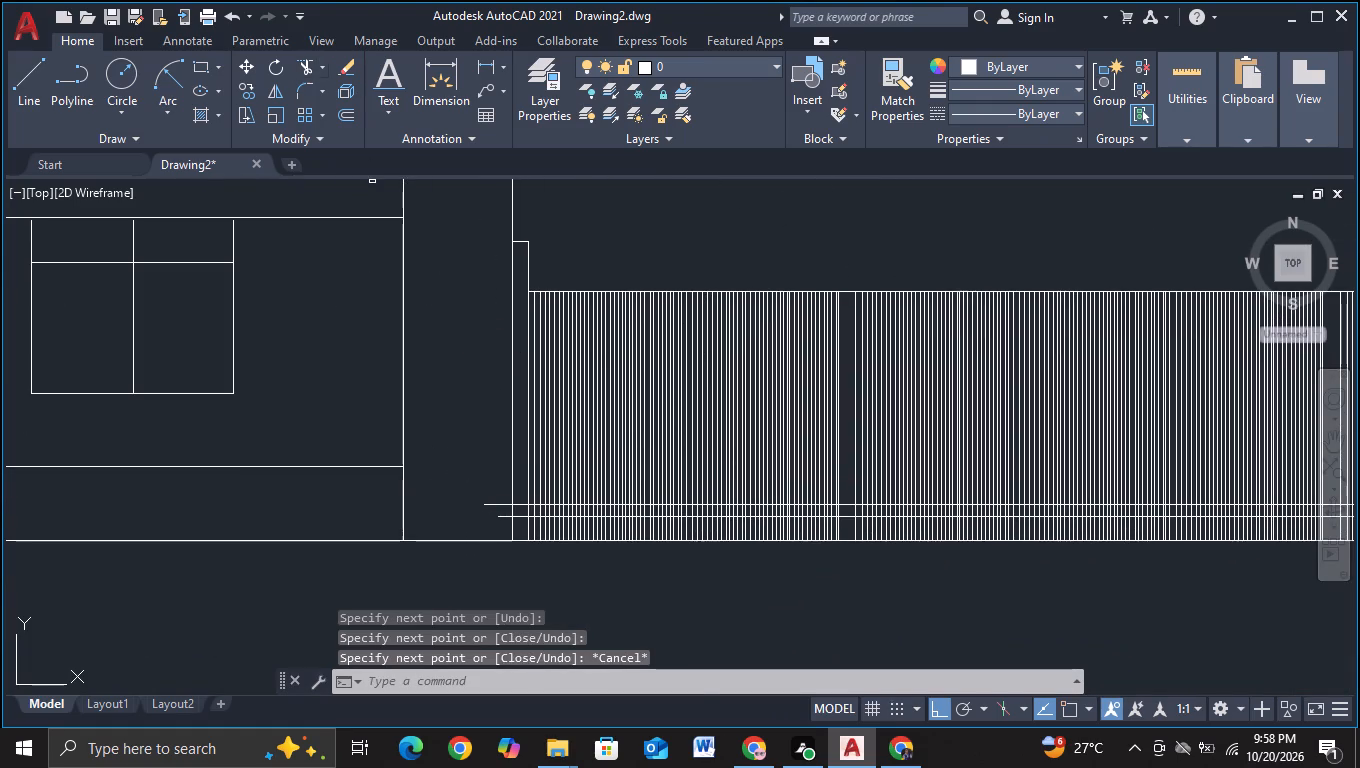
{"action": "left_click", "coordinate": [495, 505]}
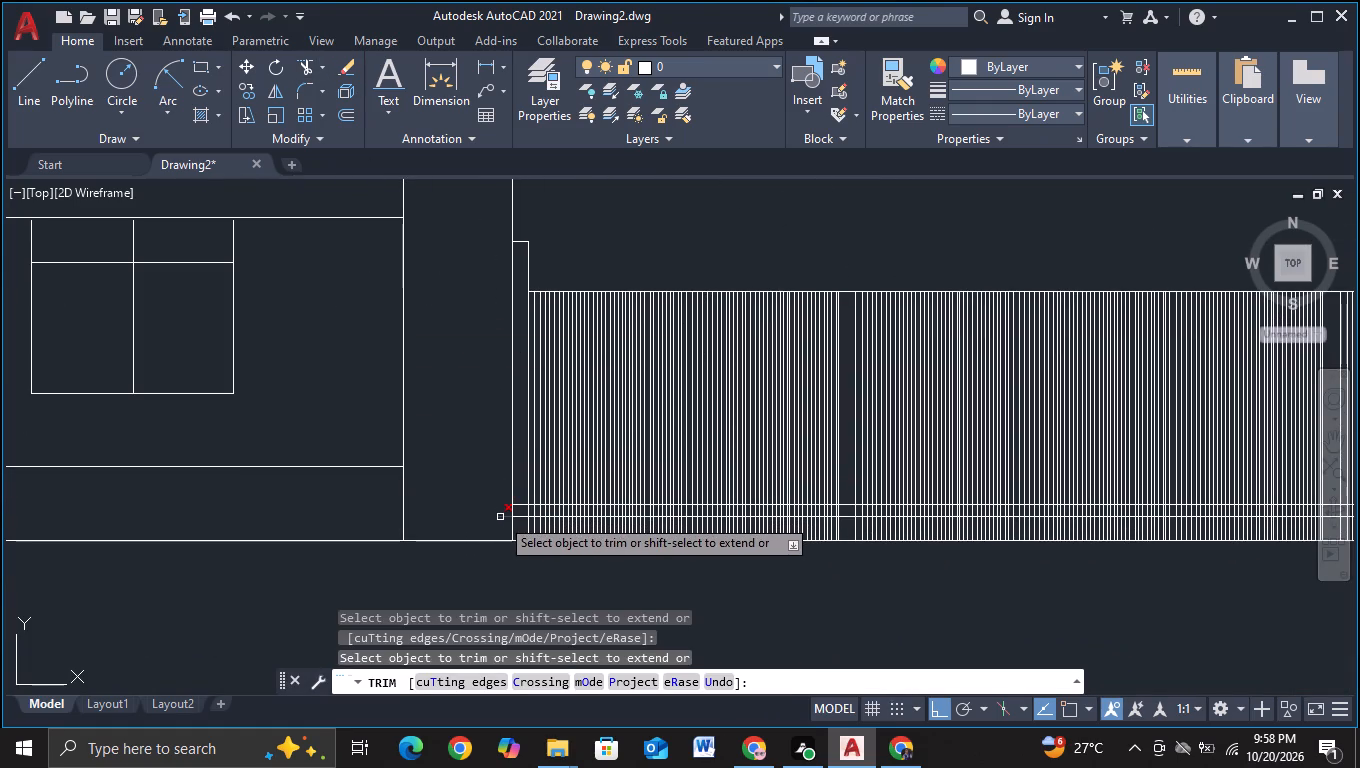
{"action": "left_click", "coordinate": [500, 517]}
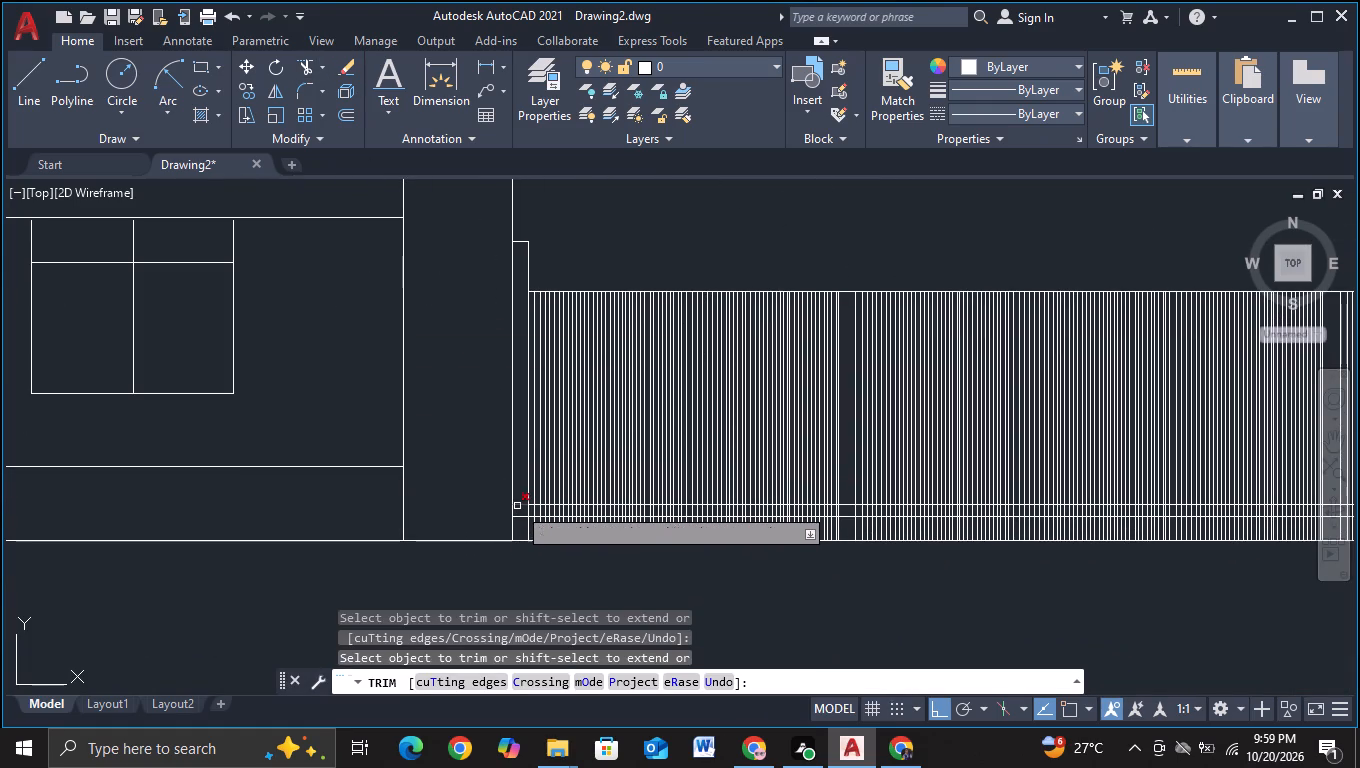
Trim away the vertical lines between the two band lines with a fence along the whole wall, cutting through the band's far end.
{"action": "left_click", "coordinate": [526, 511]}
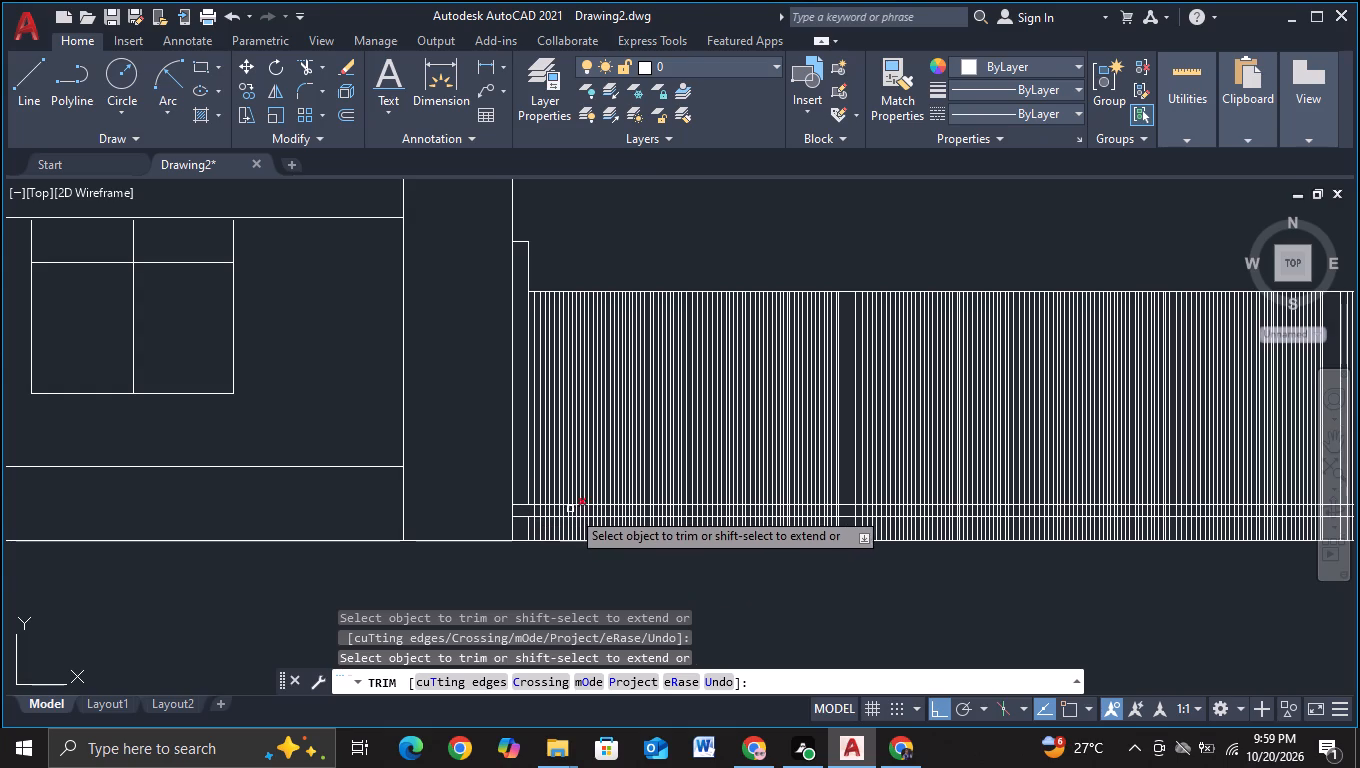
{"action": "left_click", "coordinate": [525, 511]}
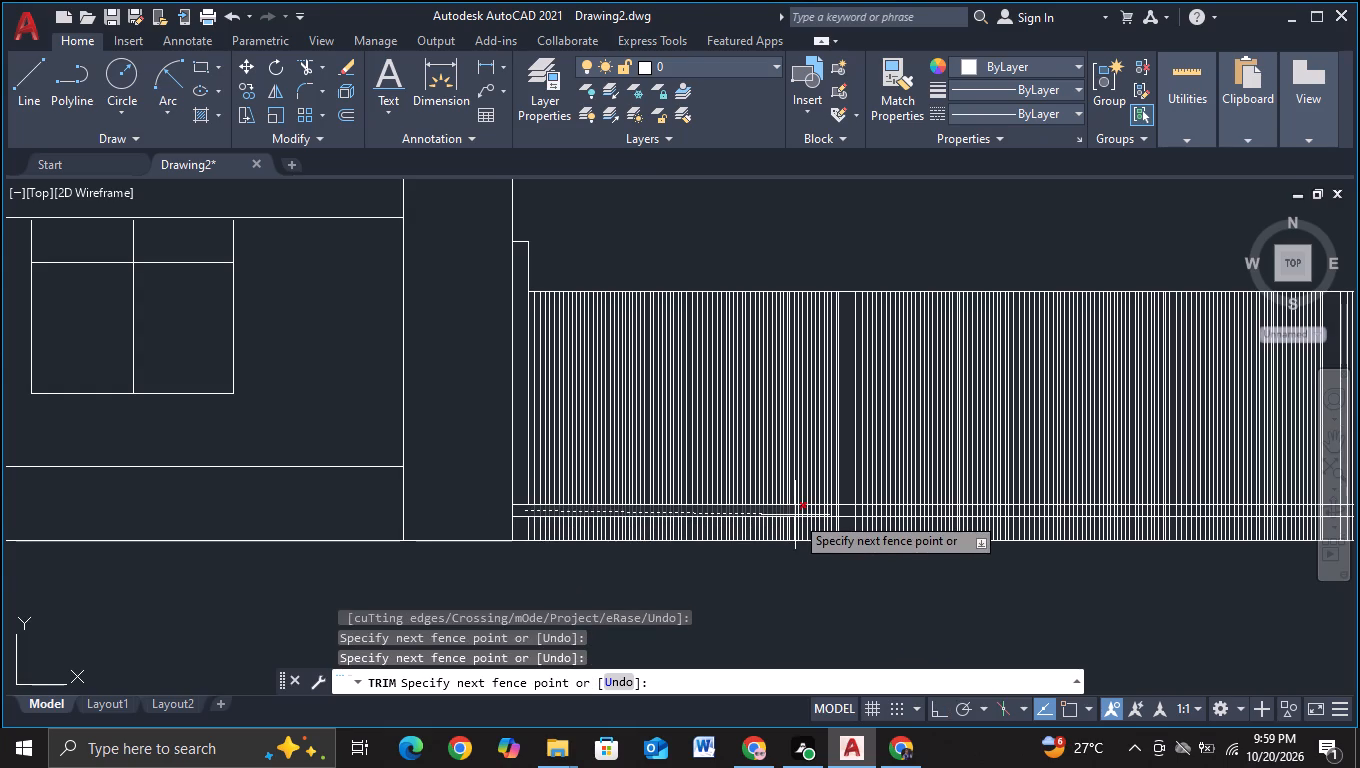
{"action": "middle_click_drag", "start_coordinate": [827, 511], "coordinate": [92, 478]}
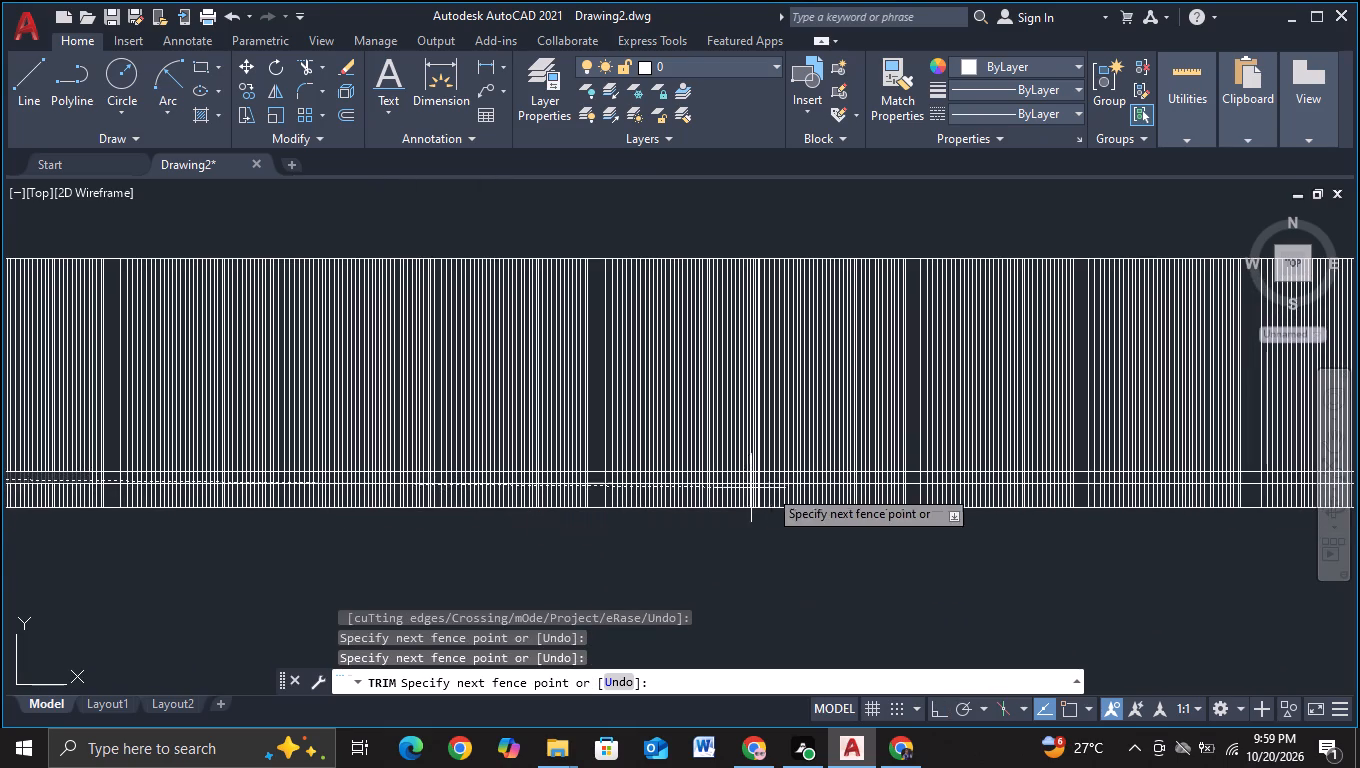
{"action": "middle_click_drag", "start_coordinate": [804, 487], "coordinate": [238, 517]}
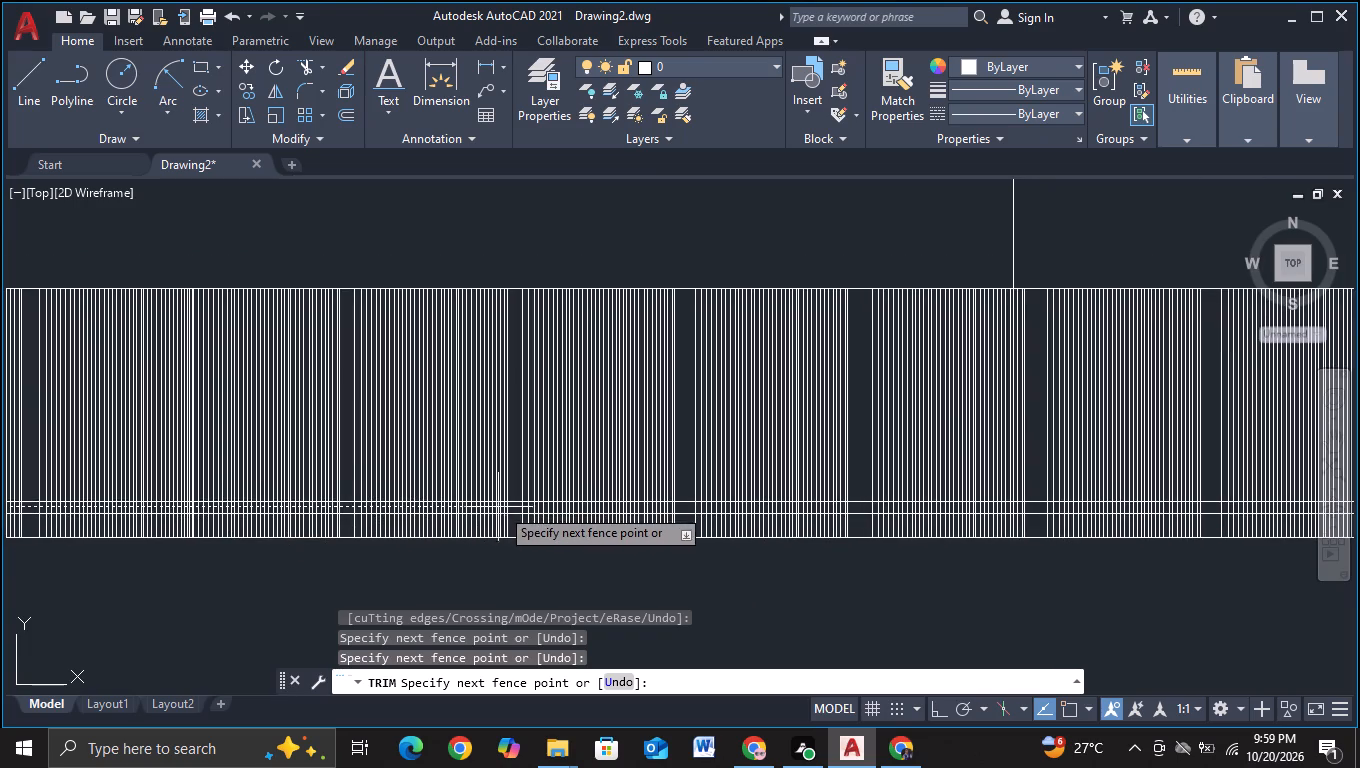
{"action": "middle_click_drag", "start_coordinate": [605, 510], "coordinate": [0, 517]}
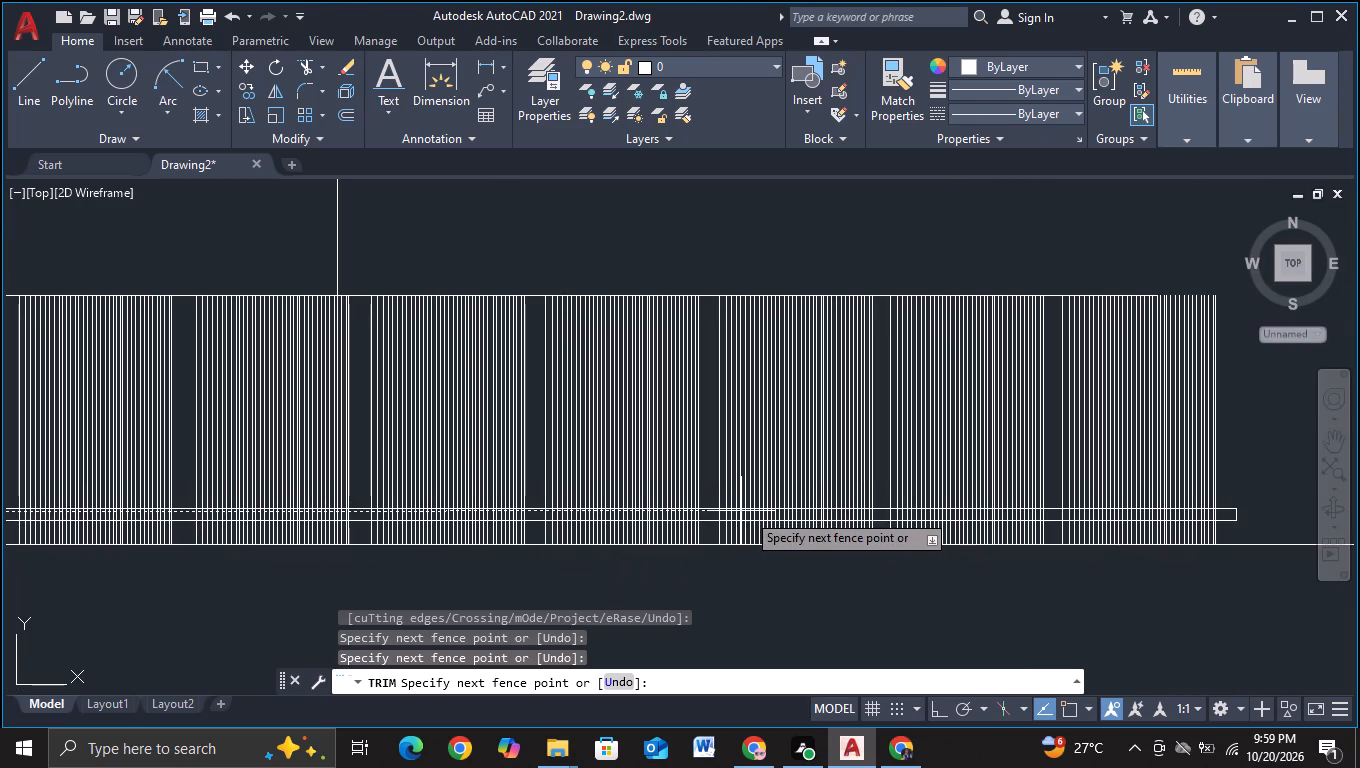
{"action": "middle_click_drag", "start_coordinate": [757, 518], "coordinate": [29, 529]}
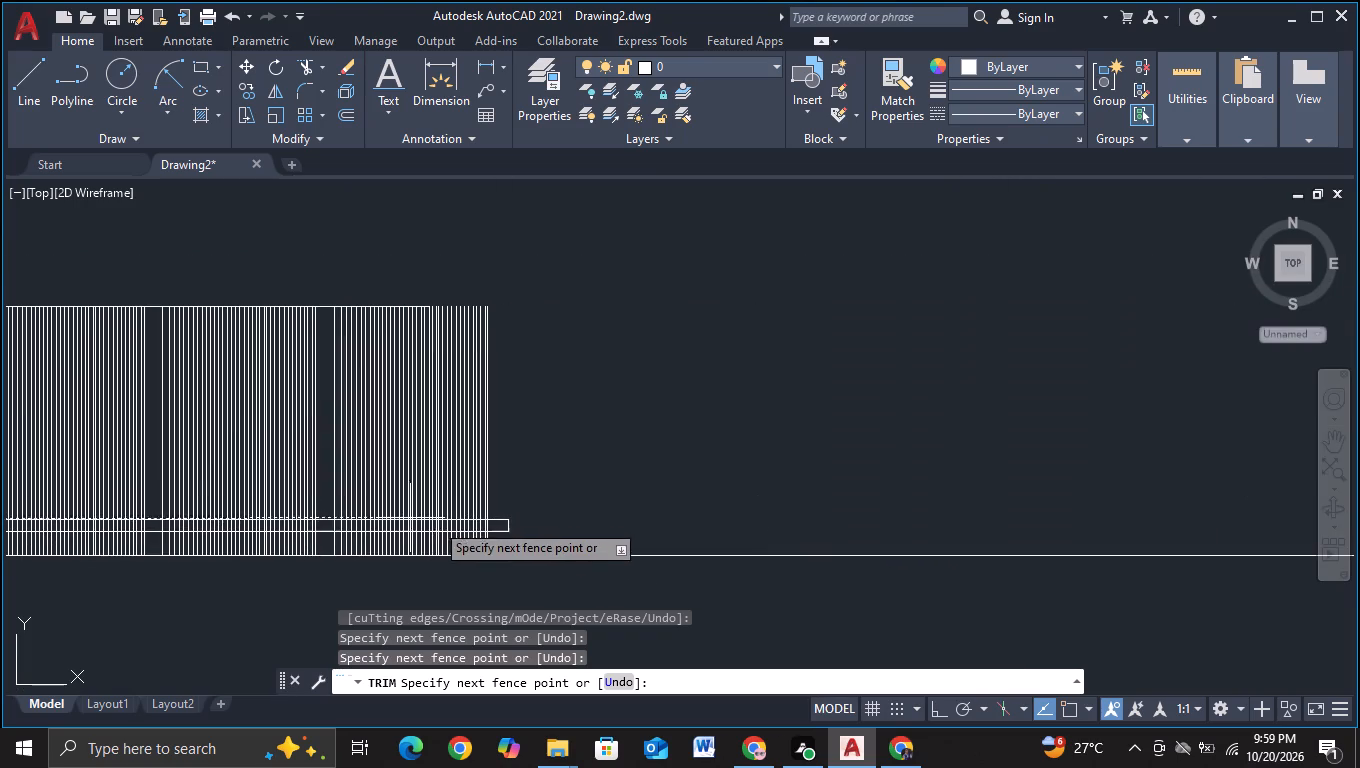
{"action": "scroll", "coordinate": [521, 530], "scroll_direction": "up", "scroll_amount": 3}
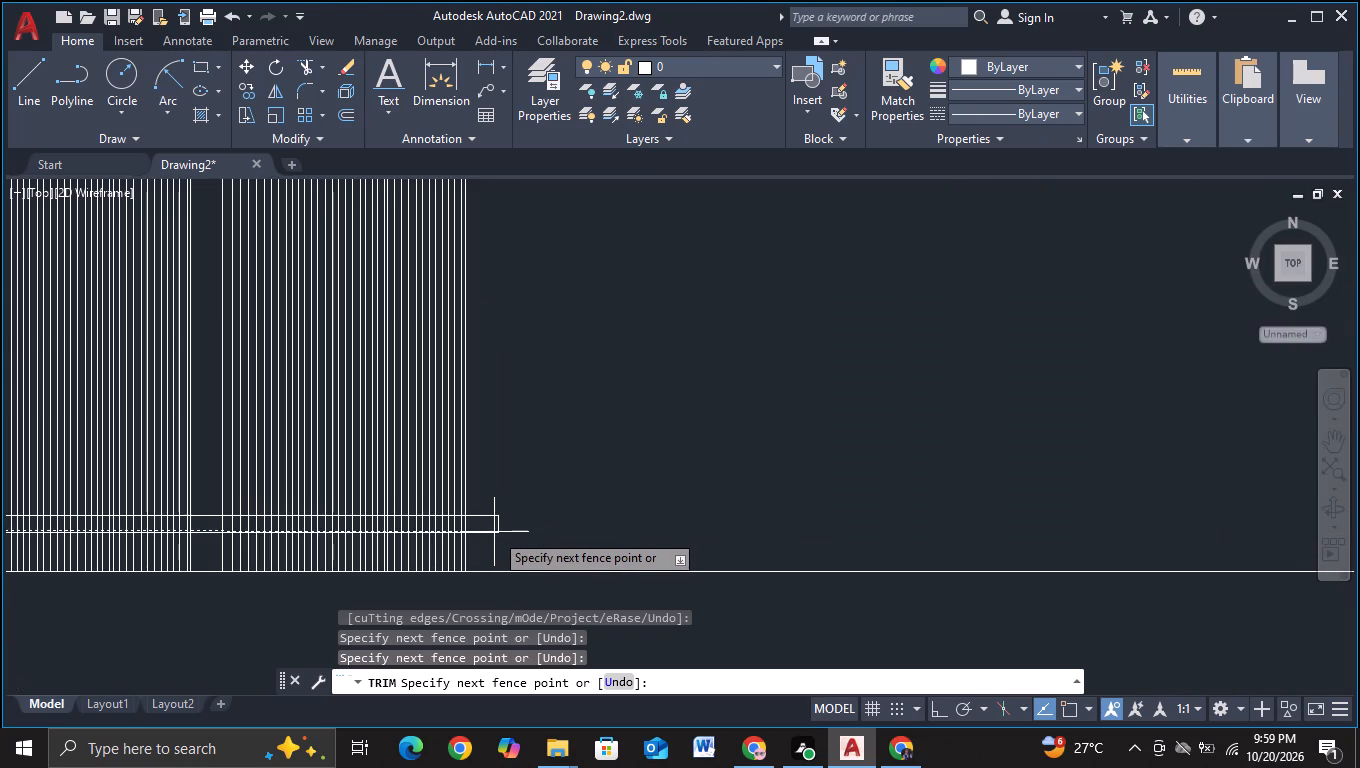
{"action": "scroll", "coordinate": [494, 532], "scroll_direction": "up", "scroll_amount": 1}
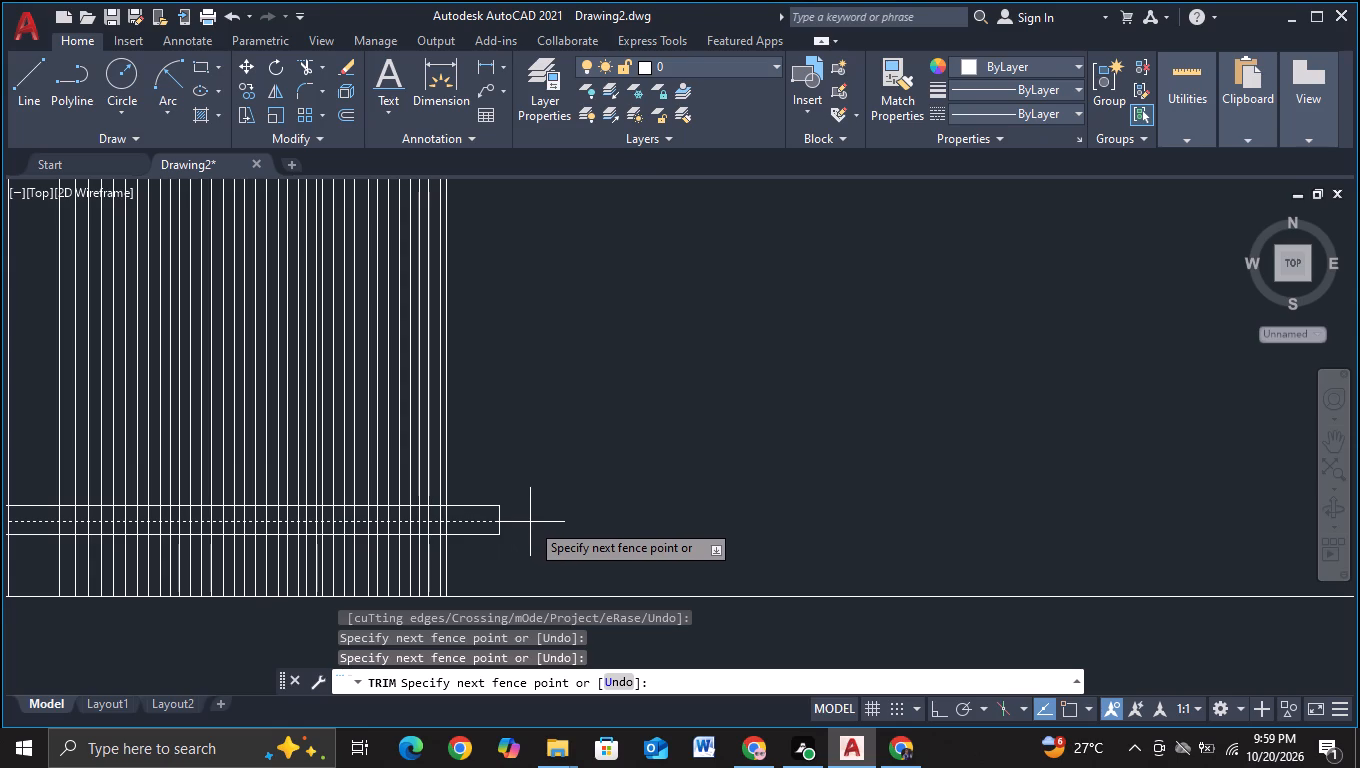
{"action": "left_click", "coordinate": [530, 522]}
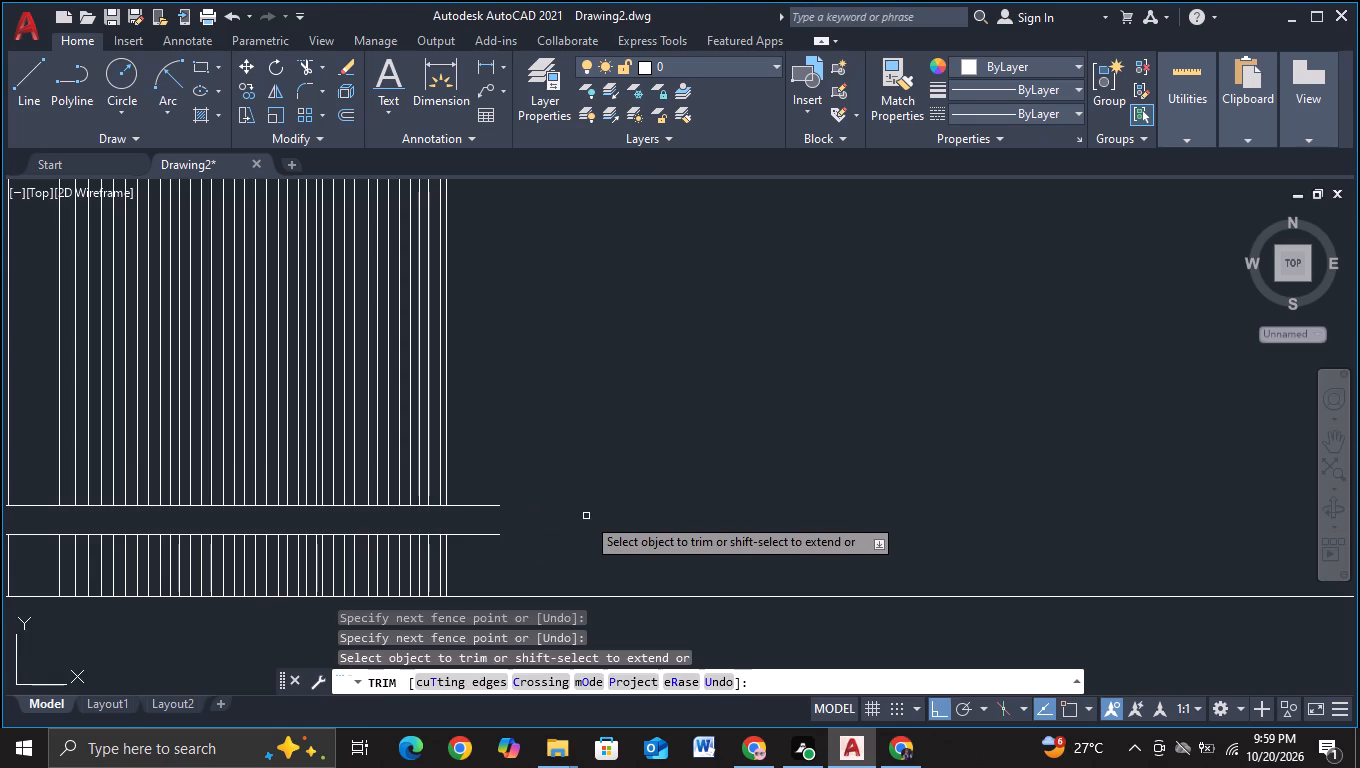
{"action": "key", "text": "Escape"}
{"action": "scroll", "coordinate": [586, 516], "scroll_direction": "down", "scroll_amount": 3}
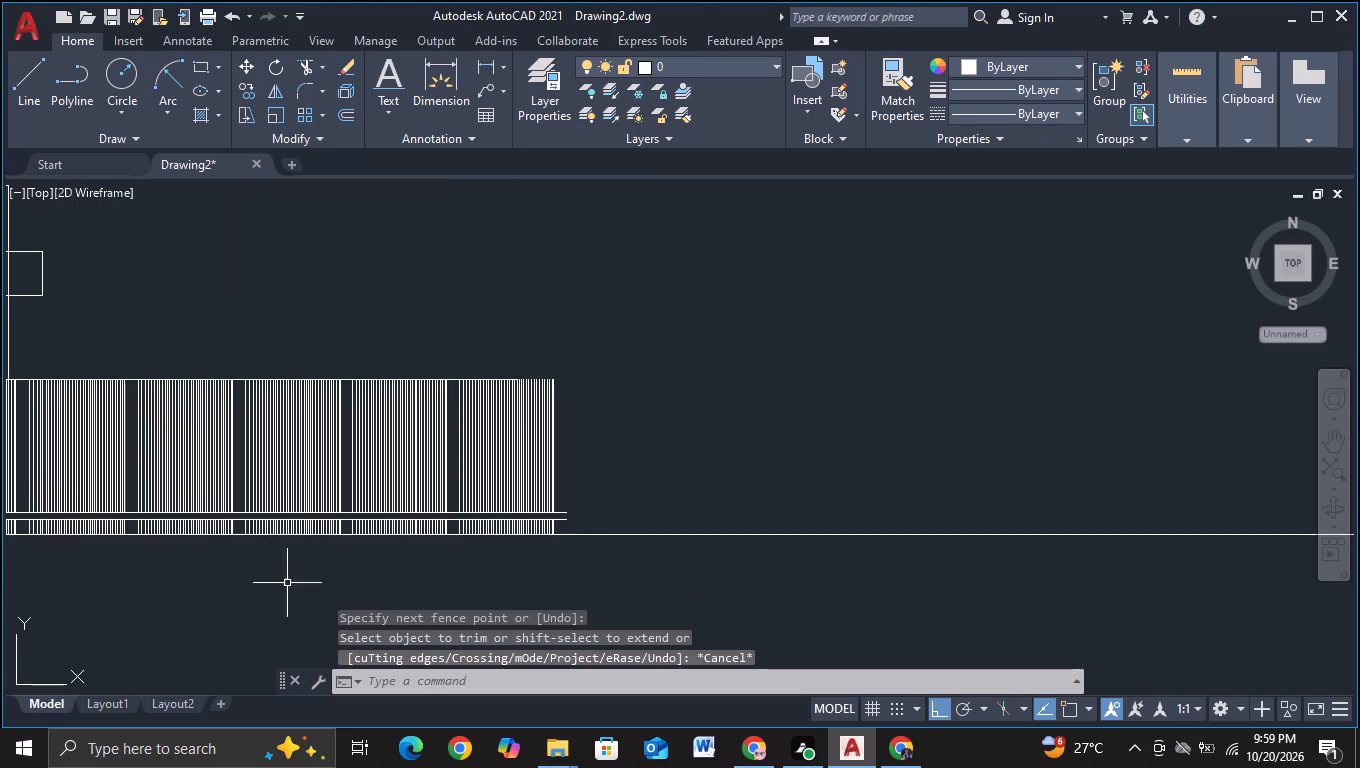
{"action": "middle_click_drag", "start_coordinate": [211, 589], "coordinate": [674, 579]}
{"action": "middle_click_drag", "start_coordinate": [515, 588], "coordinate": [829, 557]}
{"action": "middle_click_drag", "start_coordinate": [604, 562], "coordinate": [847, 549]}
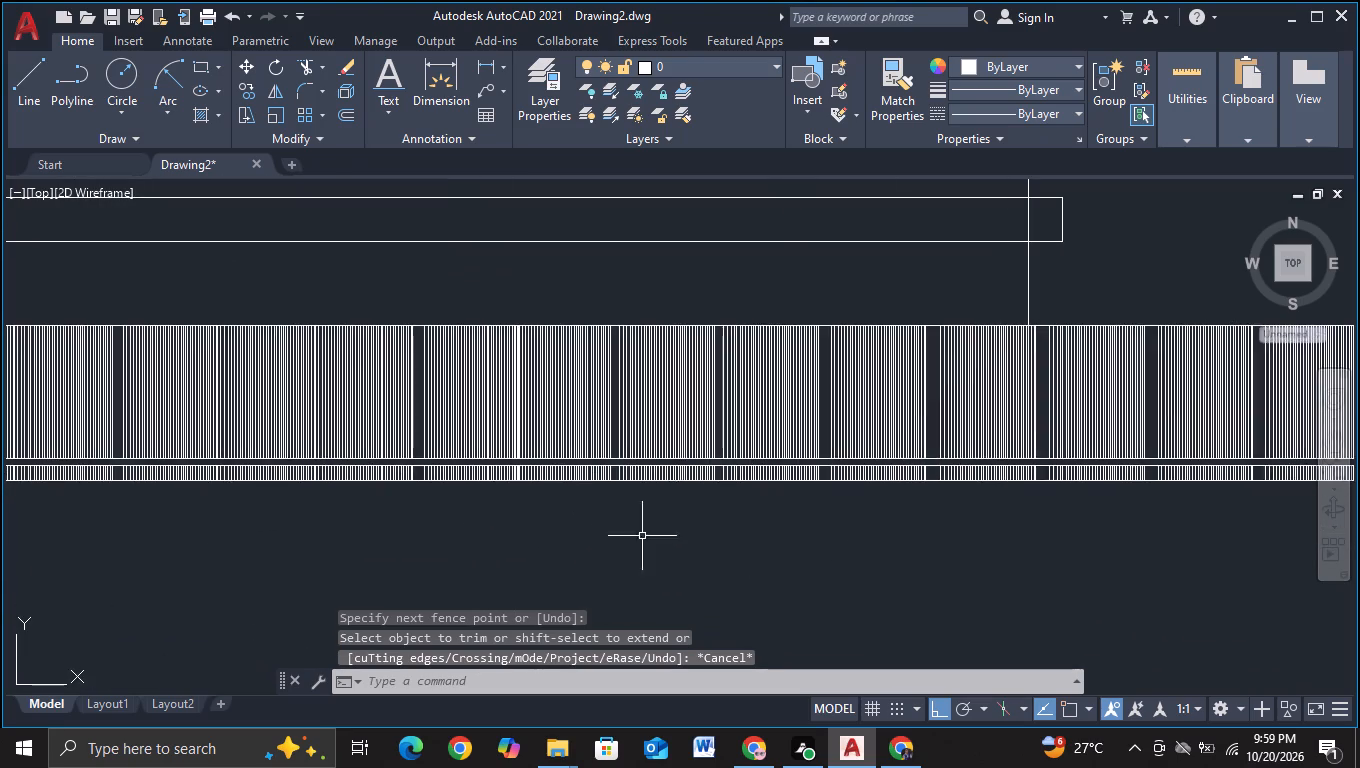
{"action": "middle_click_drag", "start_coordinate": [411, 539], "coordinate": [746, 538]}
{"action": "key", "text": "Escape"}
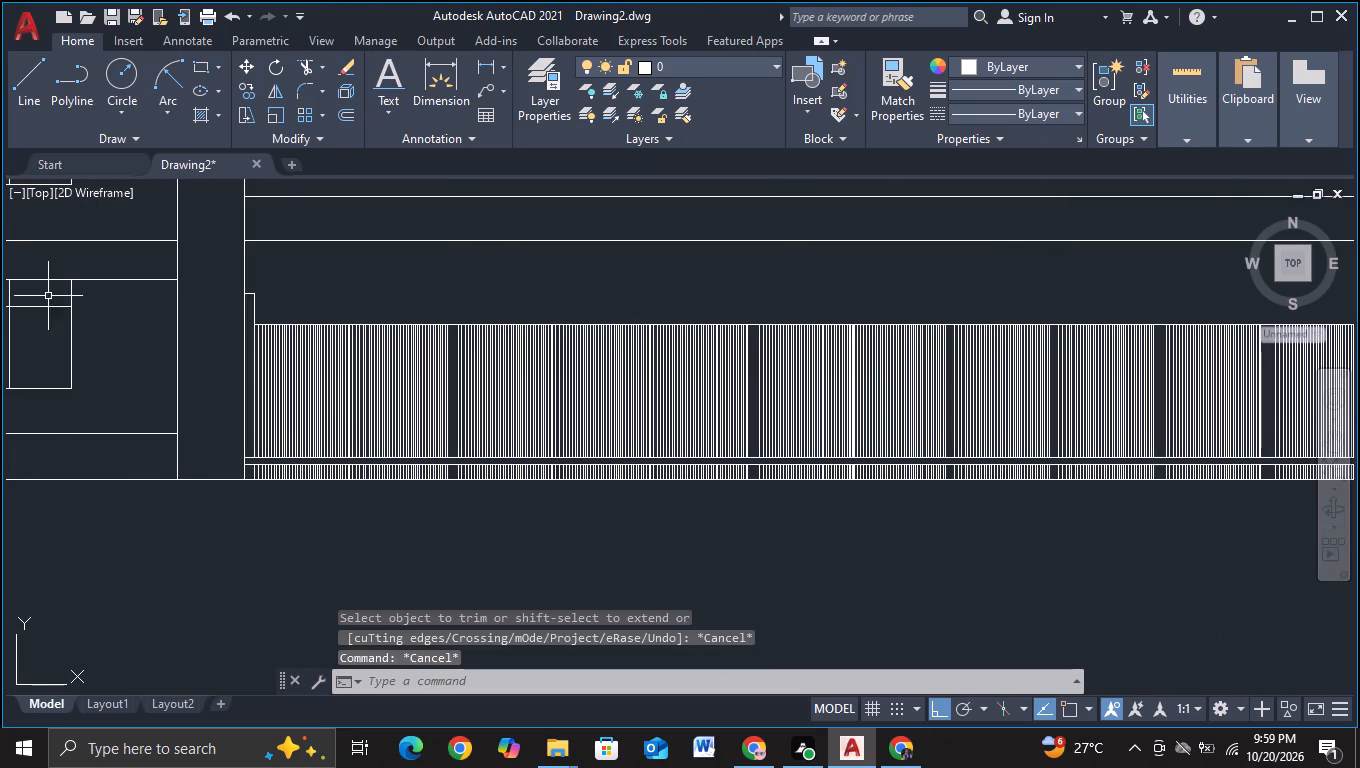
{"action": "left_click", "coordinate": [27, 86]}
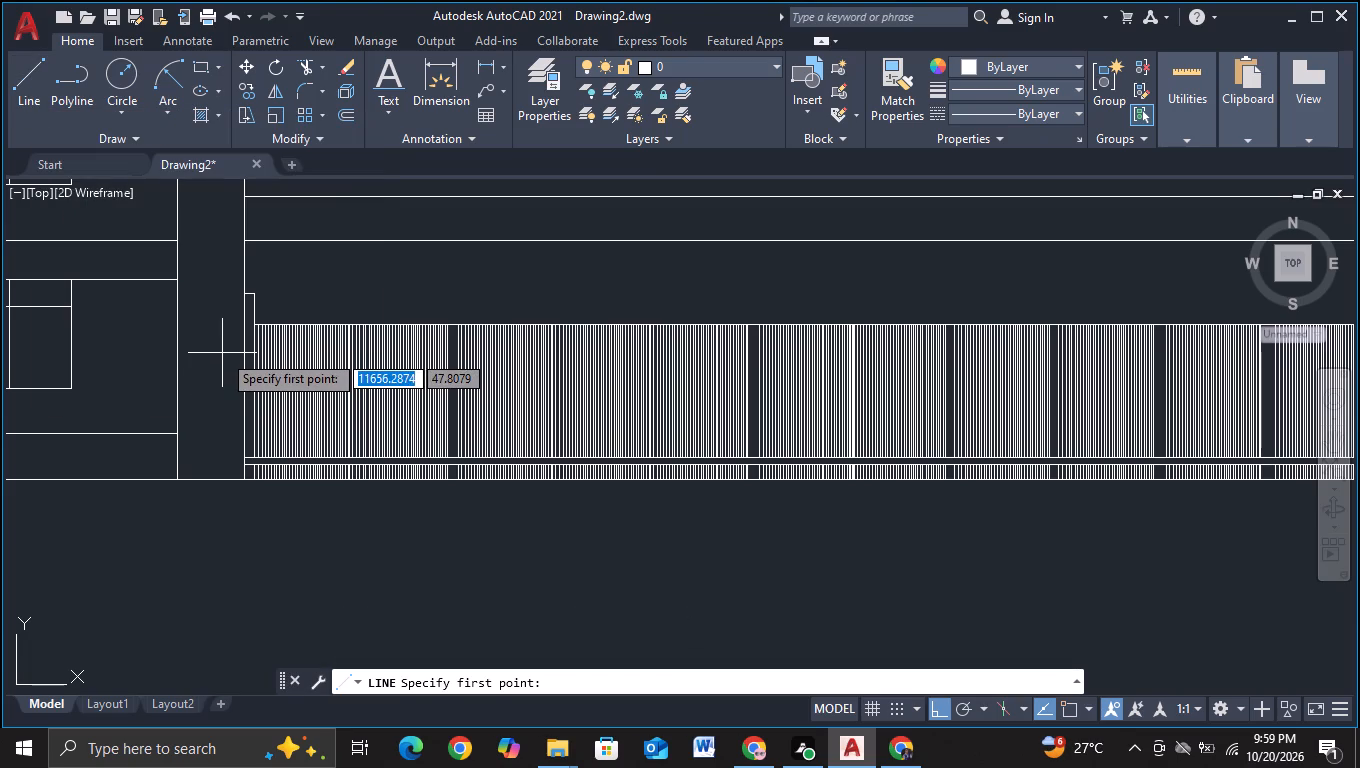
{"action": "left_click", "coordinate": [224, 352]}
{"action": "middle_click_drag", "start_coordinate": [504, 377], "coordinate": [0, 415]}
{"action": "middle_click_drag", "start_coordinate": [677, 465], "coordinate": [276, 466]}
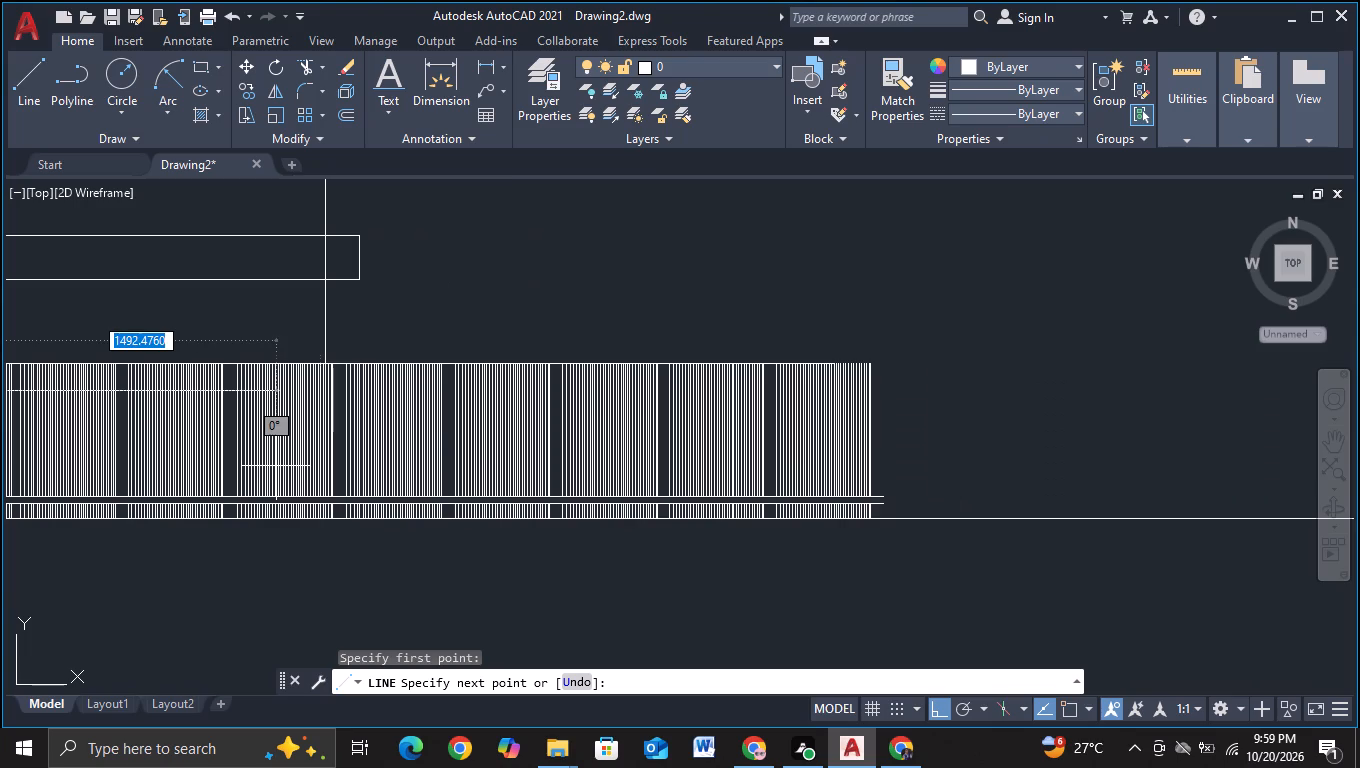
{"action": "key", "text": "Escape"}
Draw a horizontal line about 2316 units long across the wall's upper part, from inside the column to just past the last line group.
{"action": "middle_click_drag", "start_coordinate": [292, 459], "coordinate": [1296, 593]}
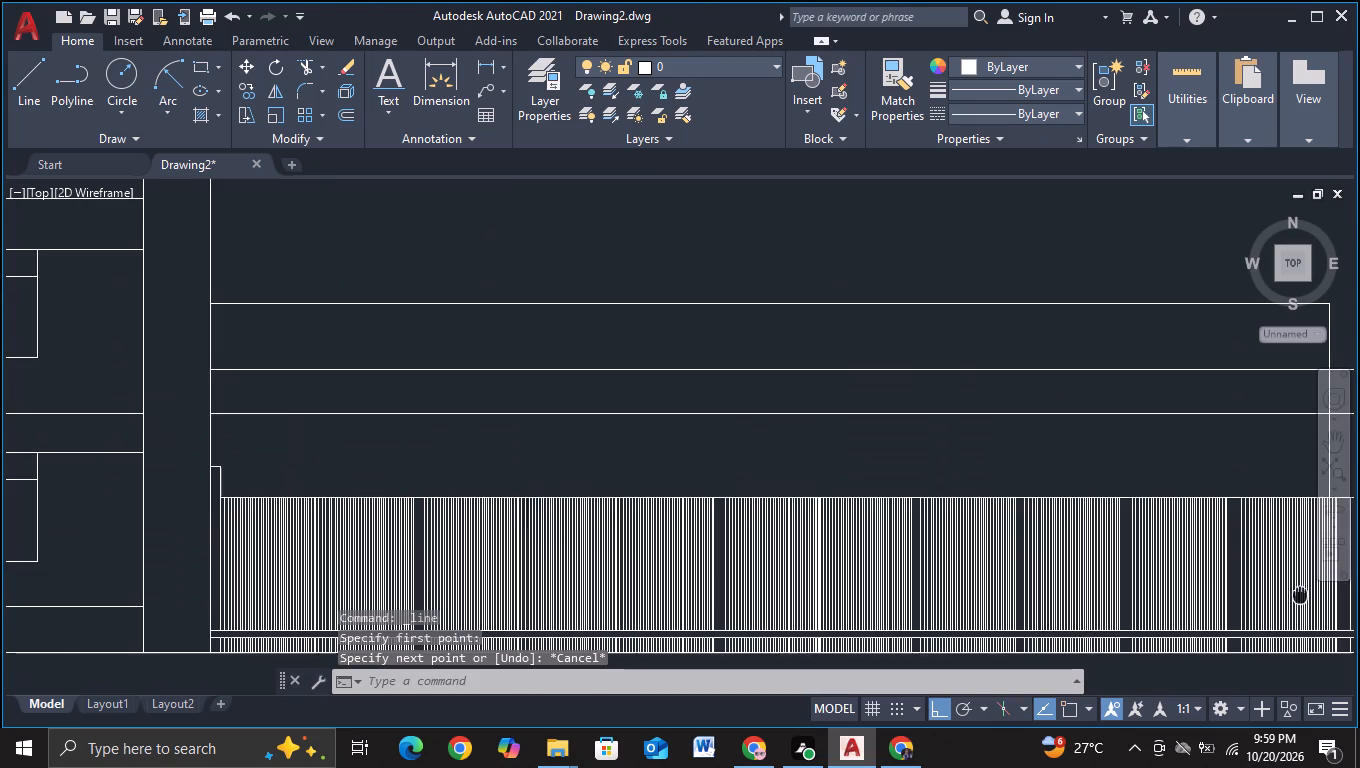
{"action": "middle_click_drag", "start_coordinate": [517, 489], "coordinate": [534, 338]}
{"action": "left_click", "coordinate": [35, 109]}
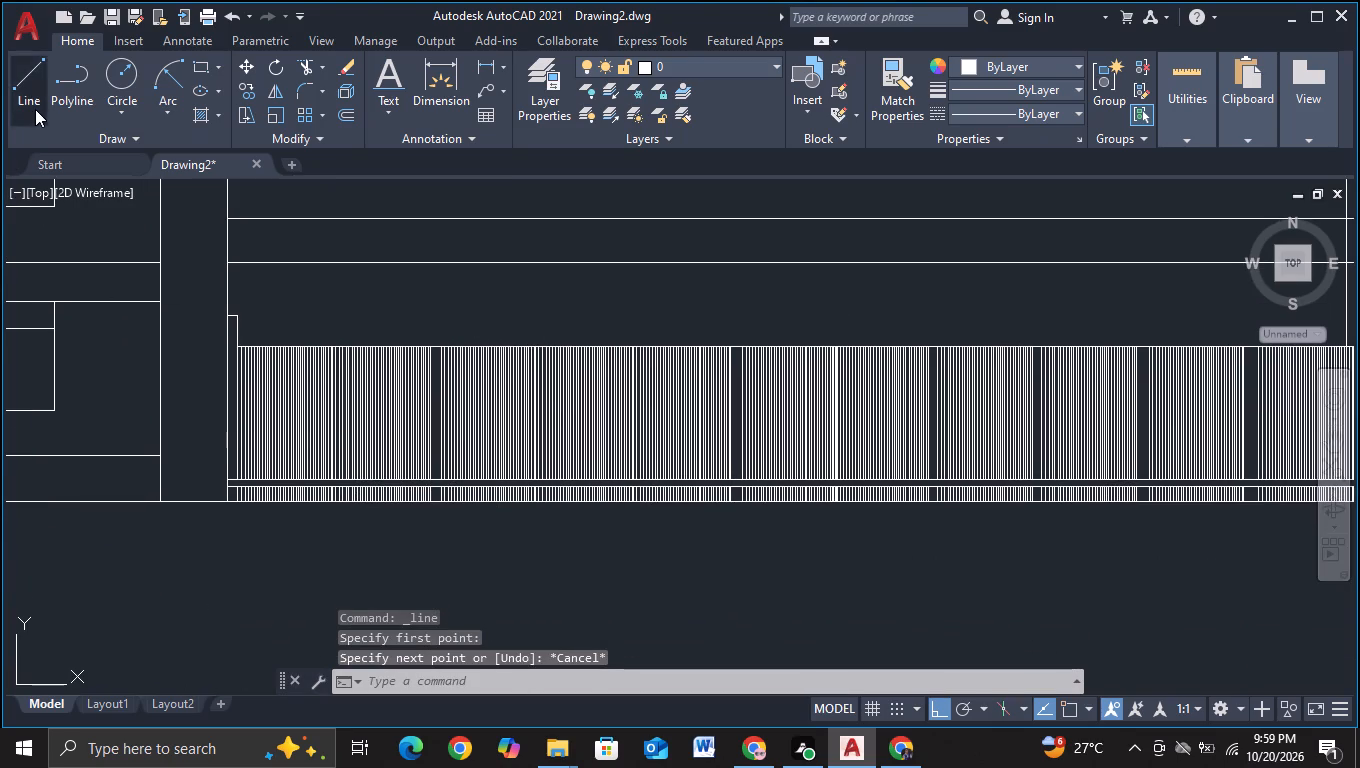
{"action": "left_click", "coordinate": [205, 384]}
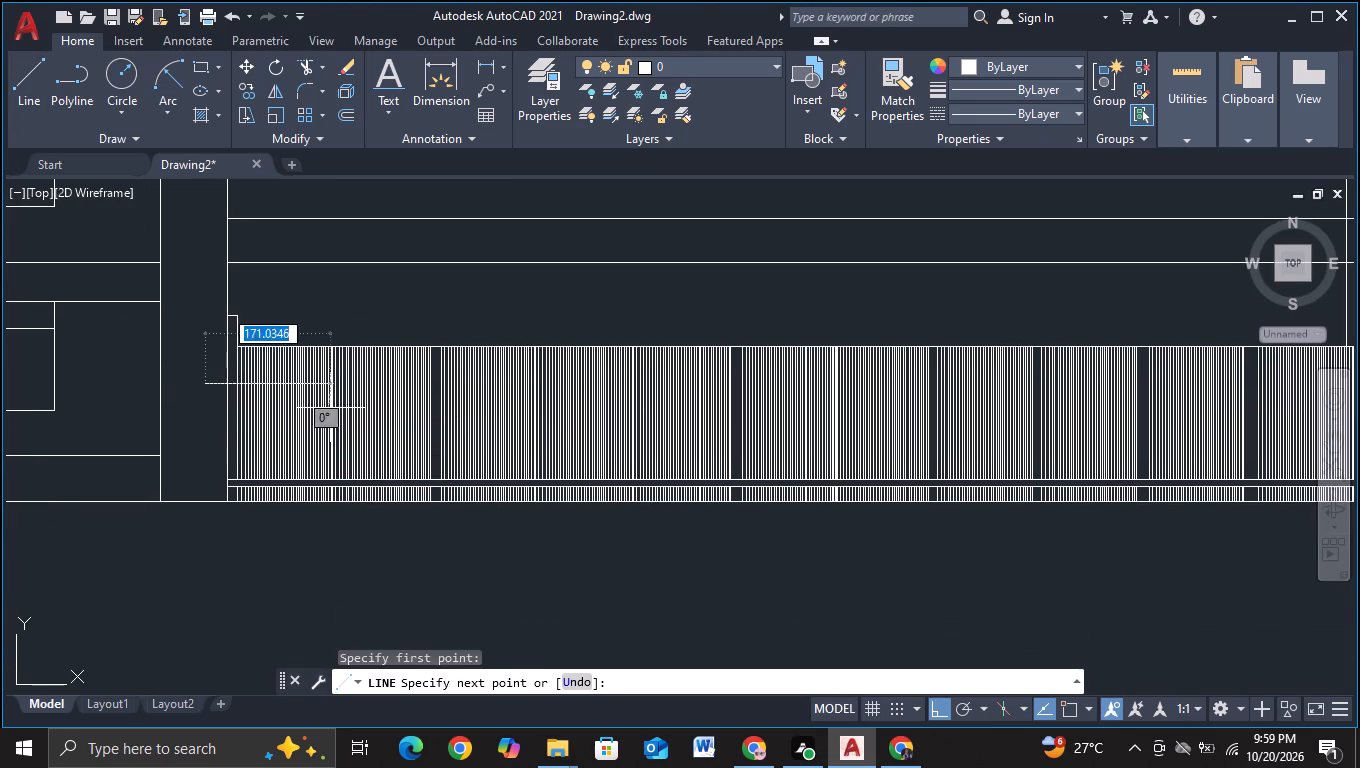
{"action": "middle_click_drag", "start_coordinate": [580, 451], "coordinate": [0, 473]}
{"action": "middle_click_drag", "start_coordinate": [935, 512], "coordinate": [301, 480]}
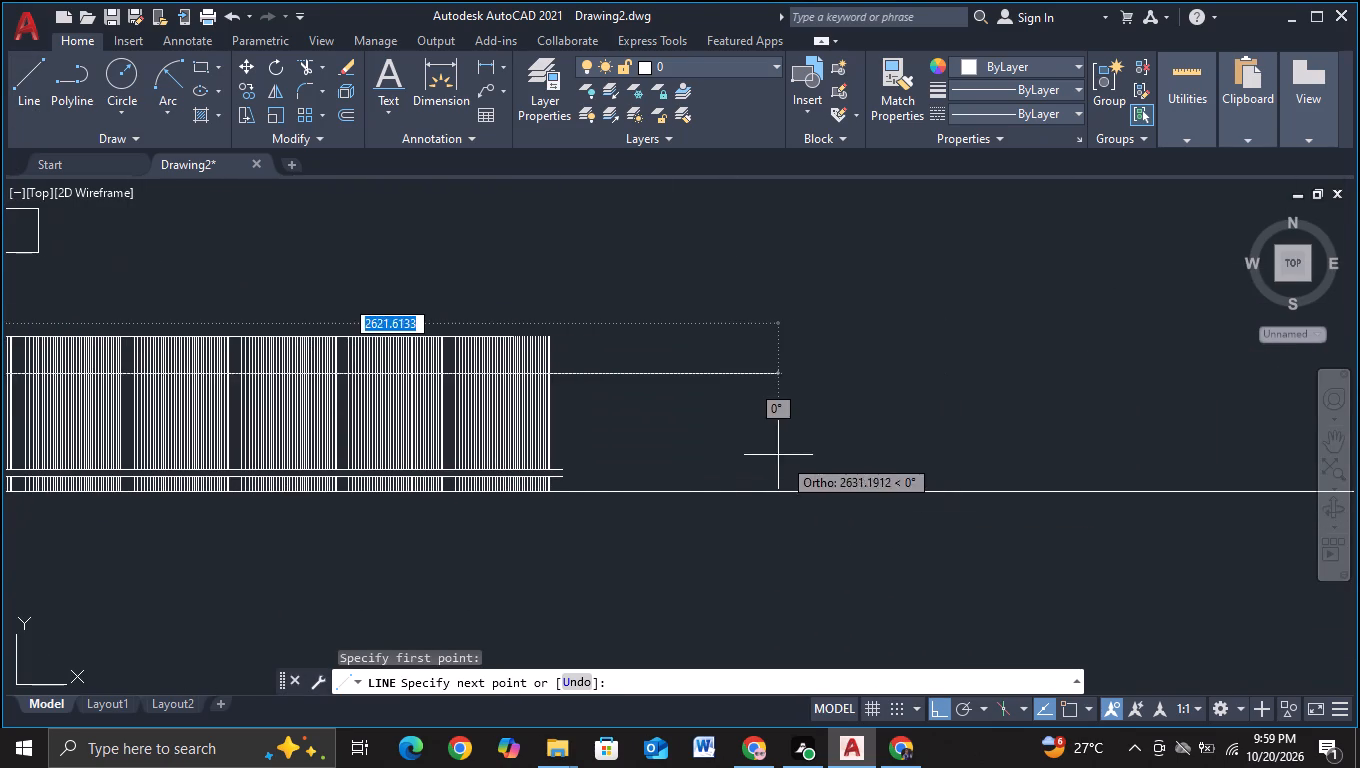
{"action": "scroll", "coordinate": [578, 424], "scroll_direction": "up", "scroll_amount": 1}
{"action": "middle_click_drag", "start_coordinate": [574, 417], "coordinate": [561, 544]}
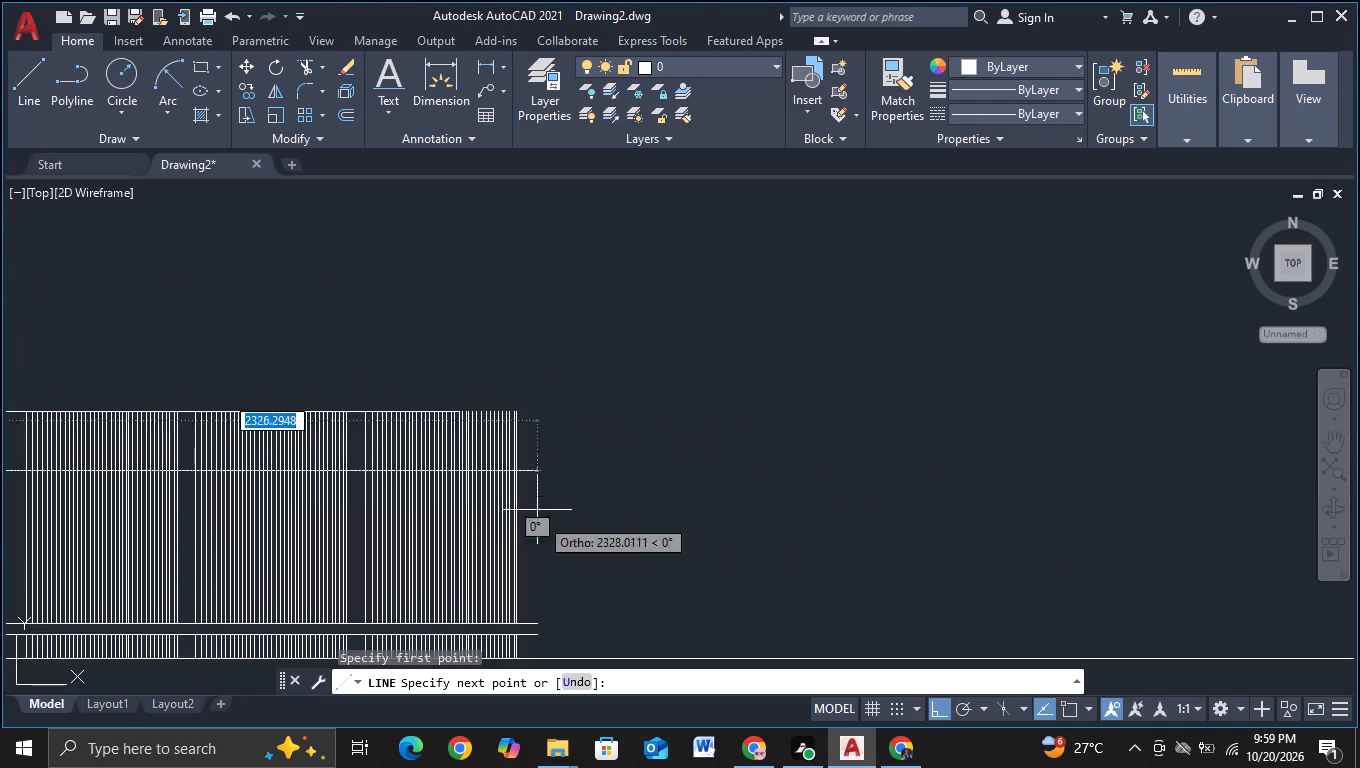
{"action": "scroll", "coordinate": [523, 469], "scroll_direction": "up", "scroll_amount": 2}
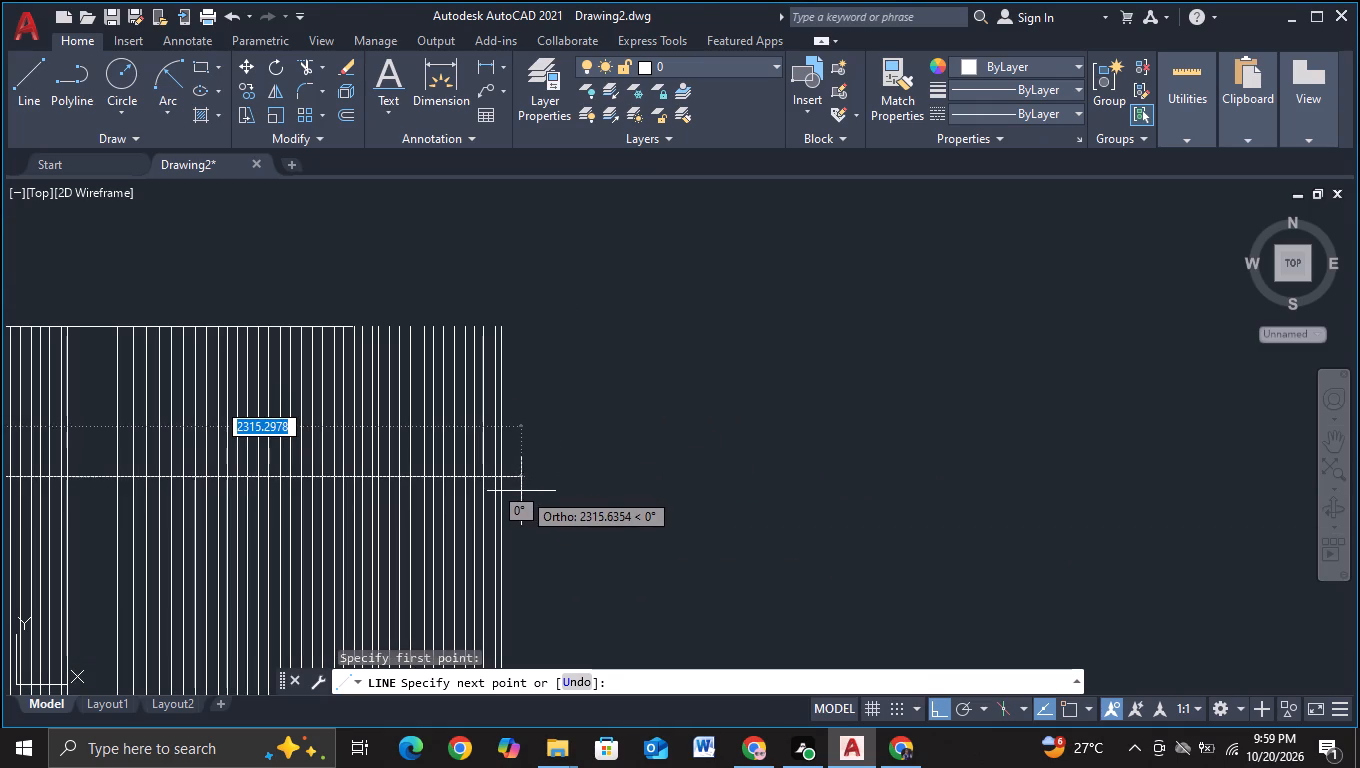
{"action": "left_click", "coordinate": [521, 491]}
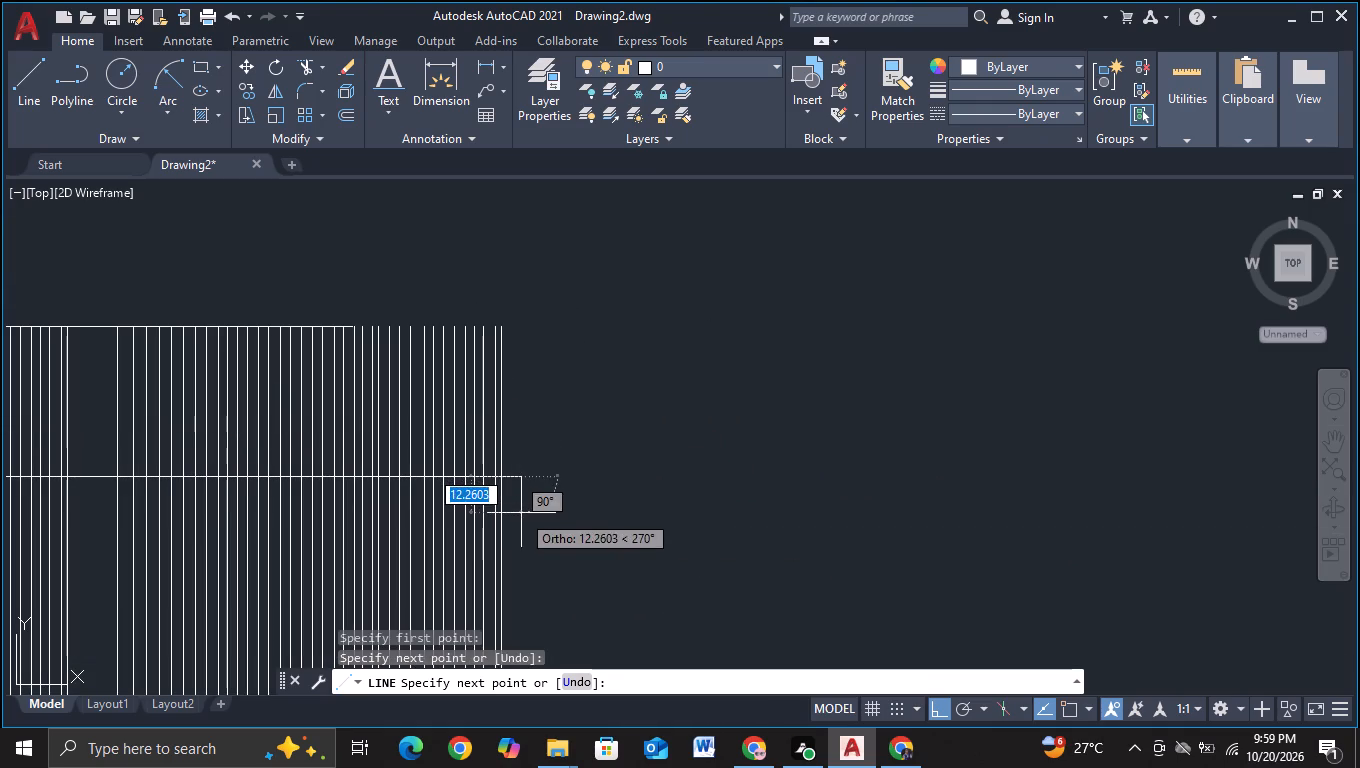
Continue with a short downward end segment and a parallel line back into the column, forming a second narrow band.
{"action": "left_click", "coordinate": [520, 502]}
{"action": "scroll", "coordinate": [444, 506], "scroll_direction": "down", "scroll_amount": 2}
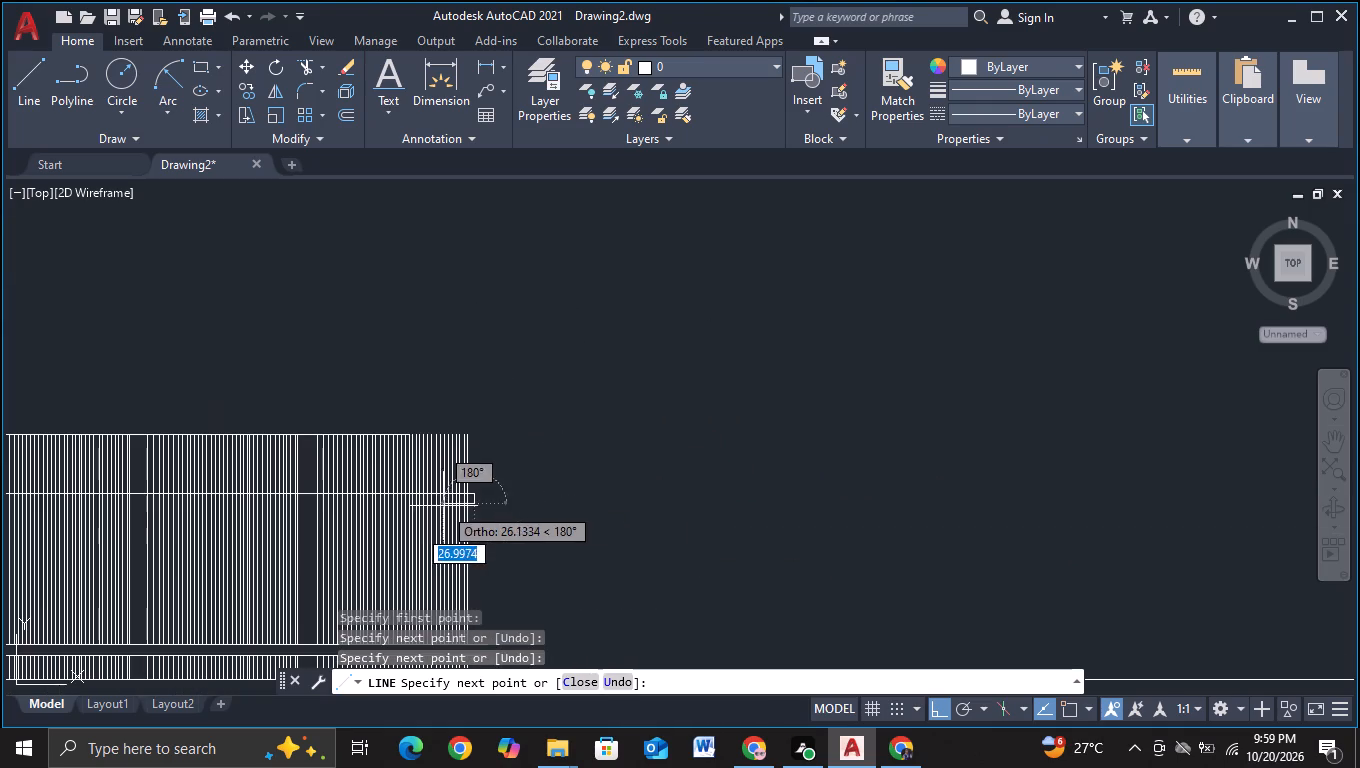
{"action": "middle_click_drag", "start_coordinate": [436, 510], "coordinate": [1359, 638]}
{"action": "middle_click_drag", "start_coordinate": [558, 635], "coordinate": [708, 452]}
{"action": "middle_click_drag", "start_coordinate": [353, 513], "coordinate": [554, 533]}
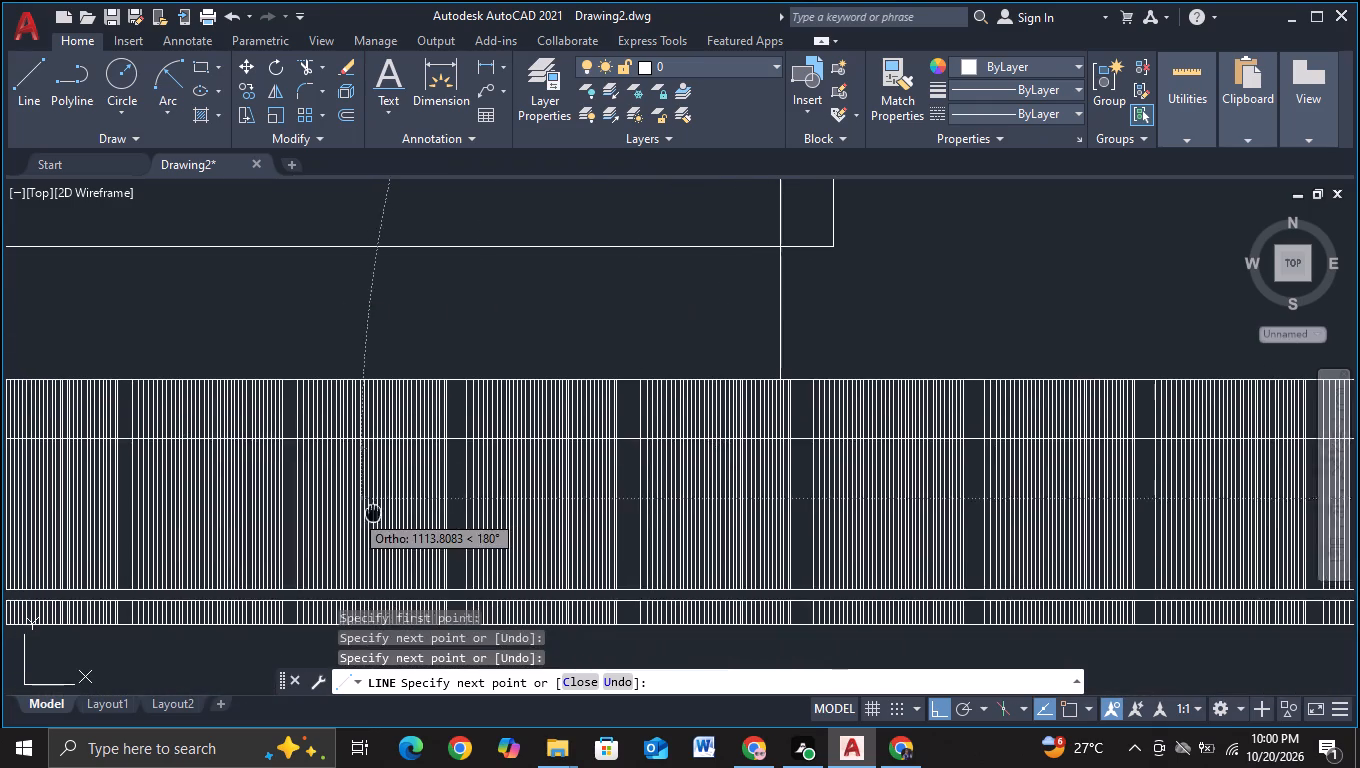
{"action": "middle_click_drag", "start_coordinate": [554, 533], "coordinate": [1014, 591]}
{"action": "middle_click_drag", "start_coordinate": [255, 538], "coordinate": [893, 567]}
{"action": "middle_click_drag", "start_coordinate": [294, 560], "coordinate": [218, 522]}
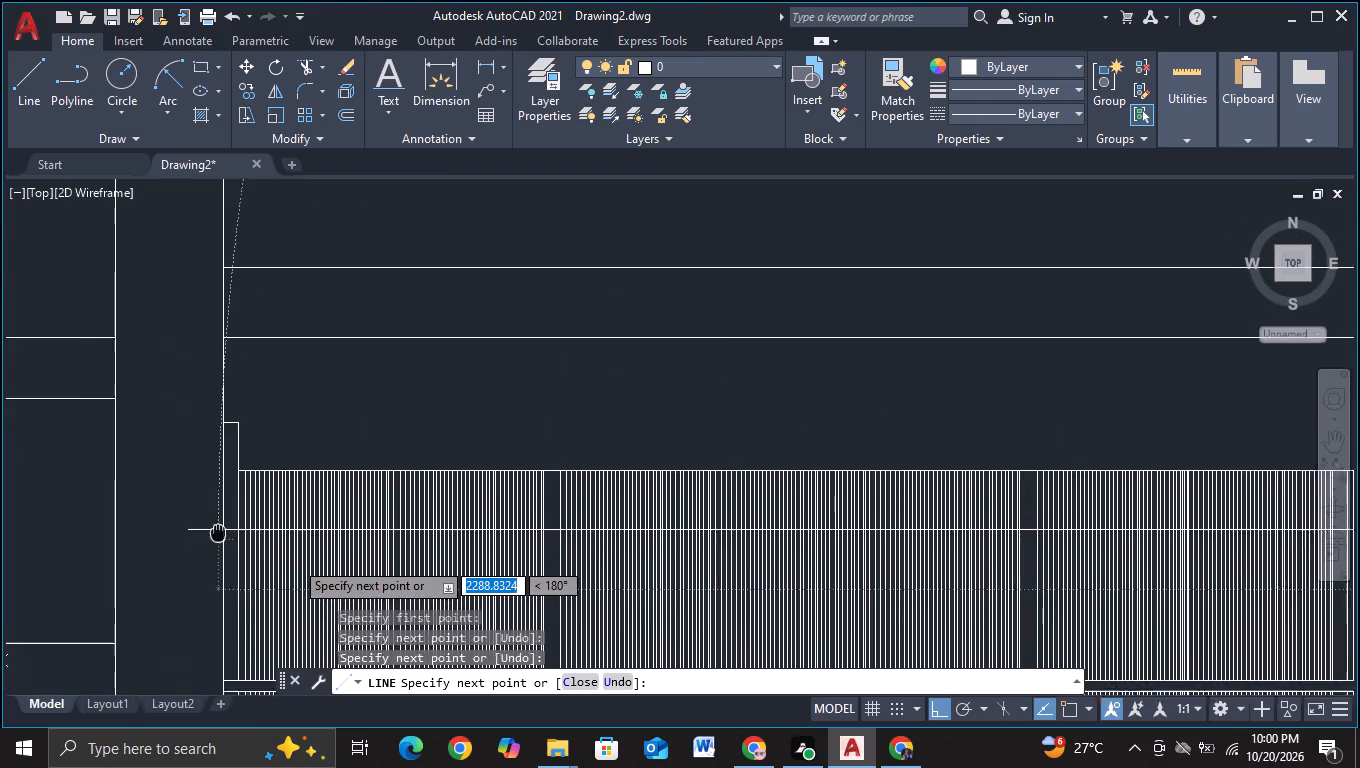
{"action": "middle_click_drag", "start_coordinate": [218, 522], "coordinate": [216, 502]}
{"action": "left_click", "coordinate": [202, 512]}
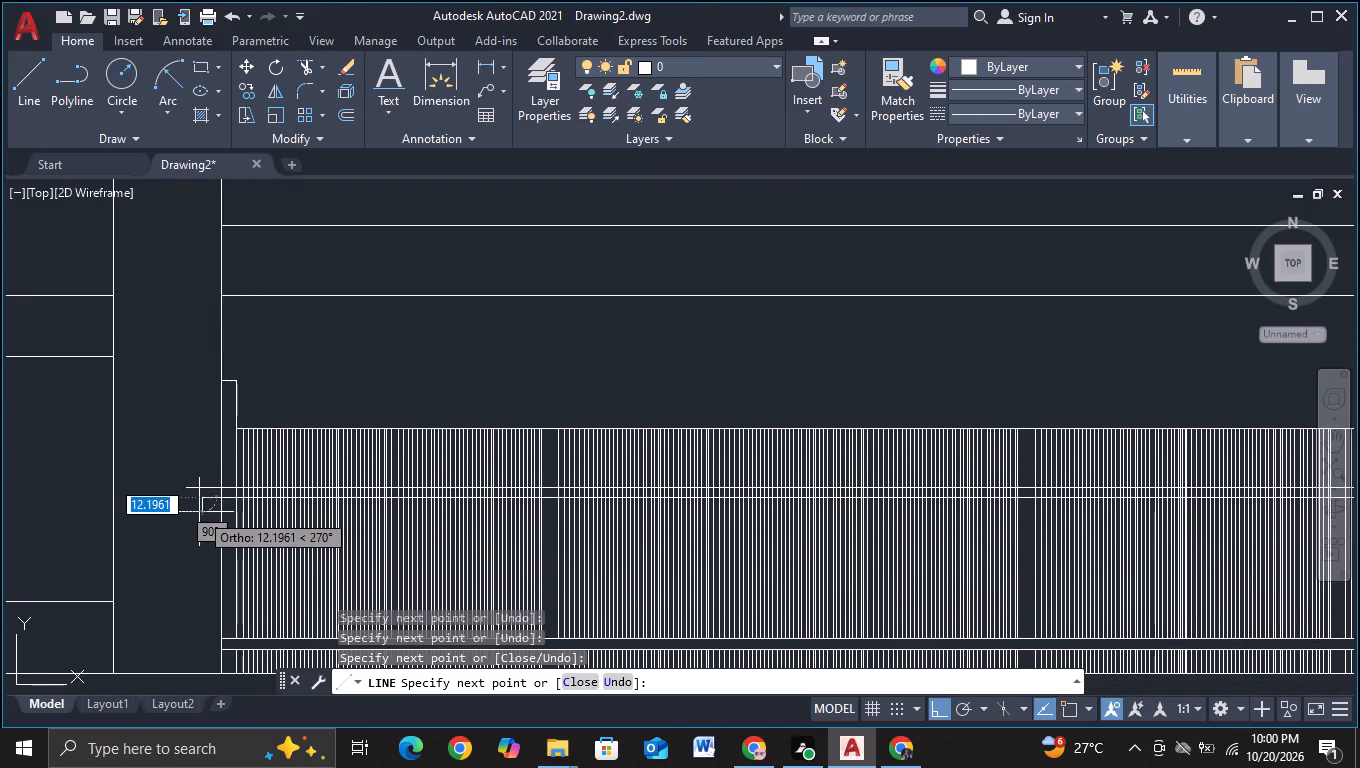
{"action": "key", "text": "Escape"}
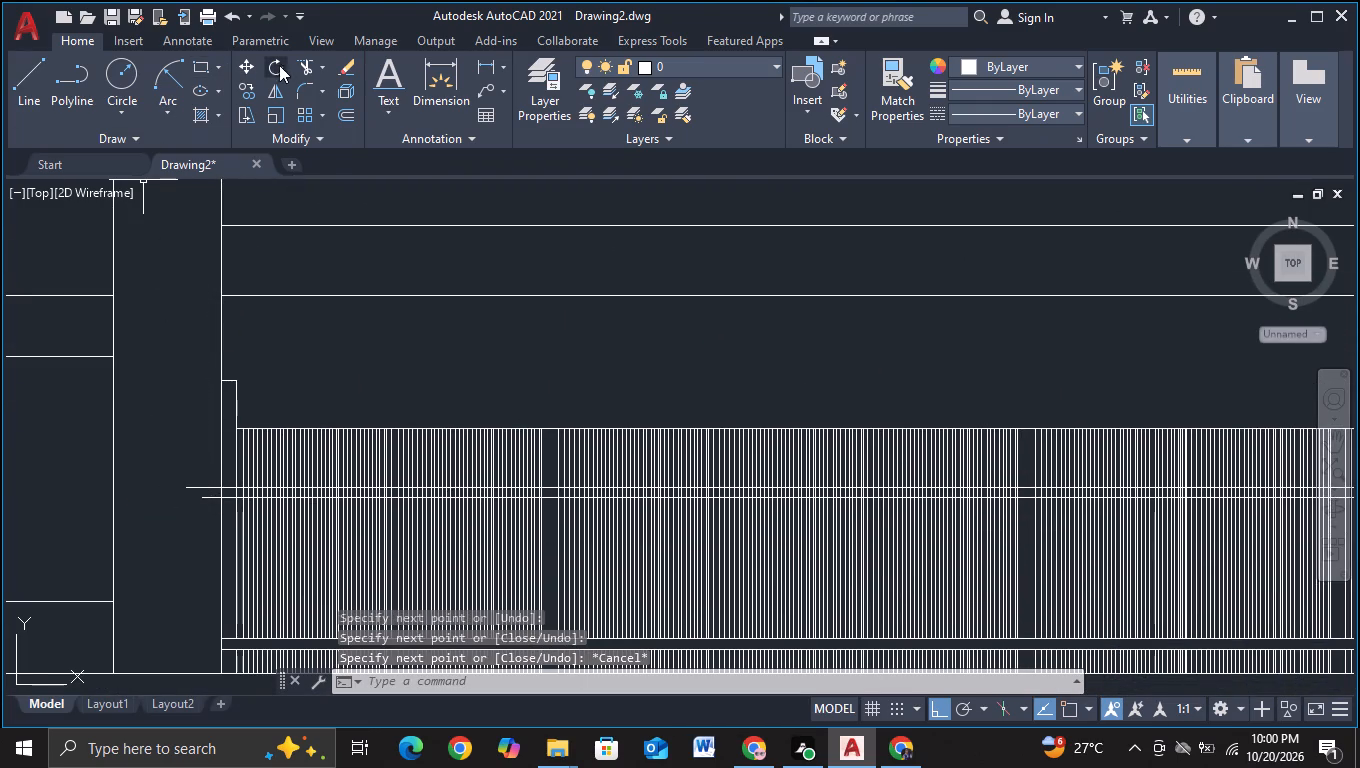
Trim both upper band lines where they overrun the column's edge at the start of the wall.
{"action": "left_click", "coordinate": [305, 68]}
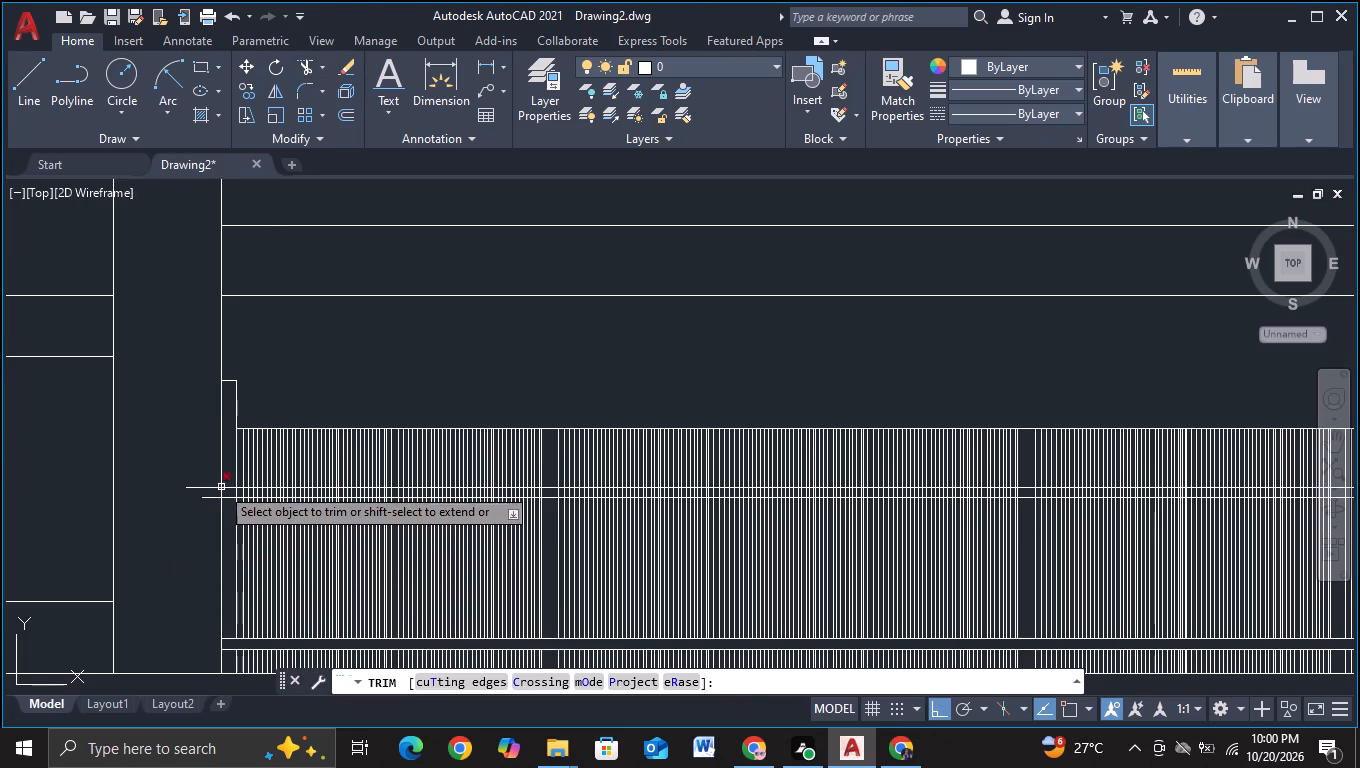
{"action": "left_click", "coordinate": [206, 476]}
{"action": "left_click", "coordinate": [206, 512]}
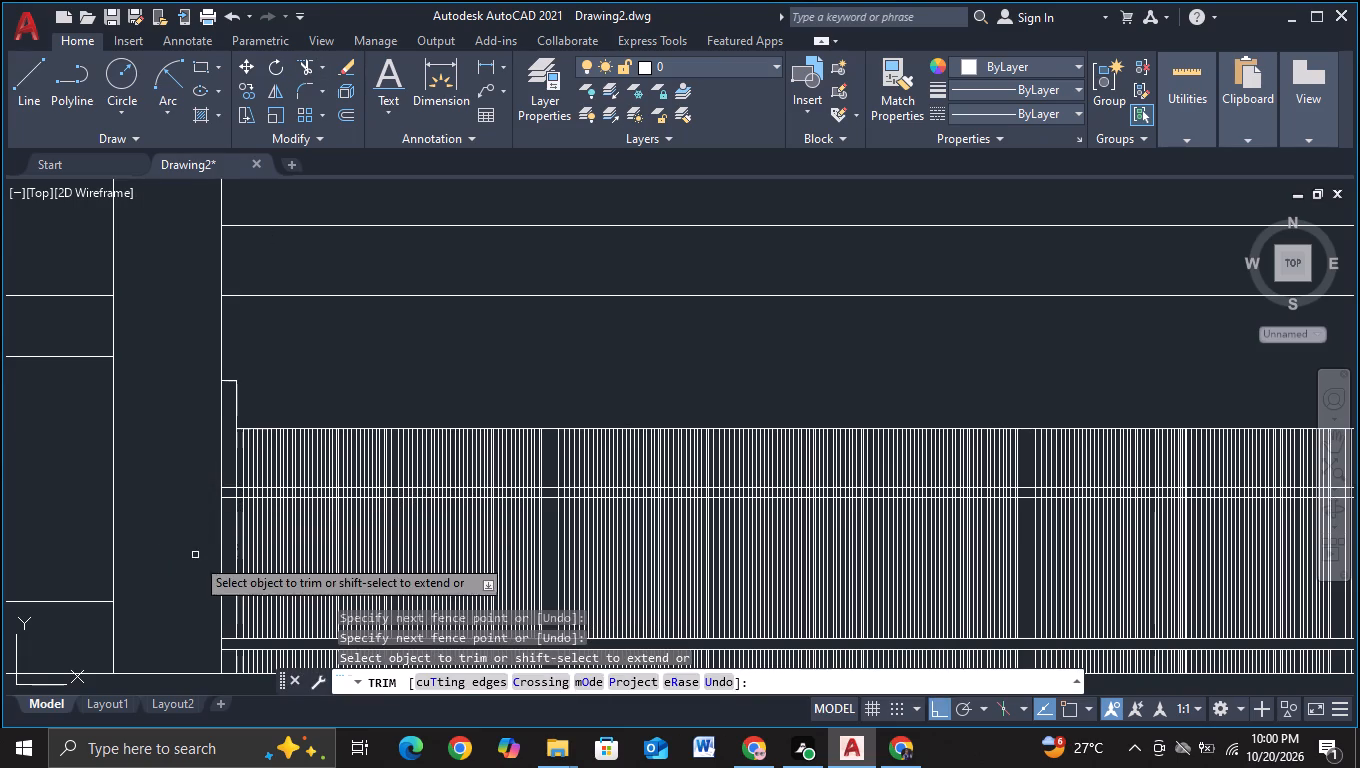
{"action": "key", "text": "Escape"}
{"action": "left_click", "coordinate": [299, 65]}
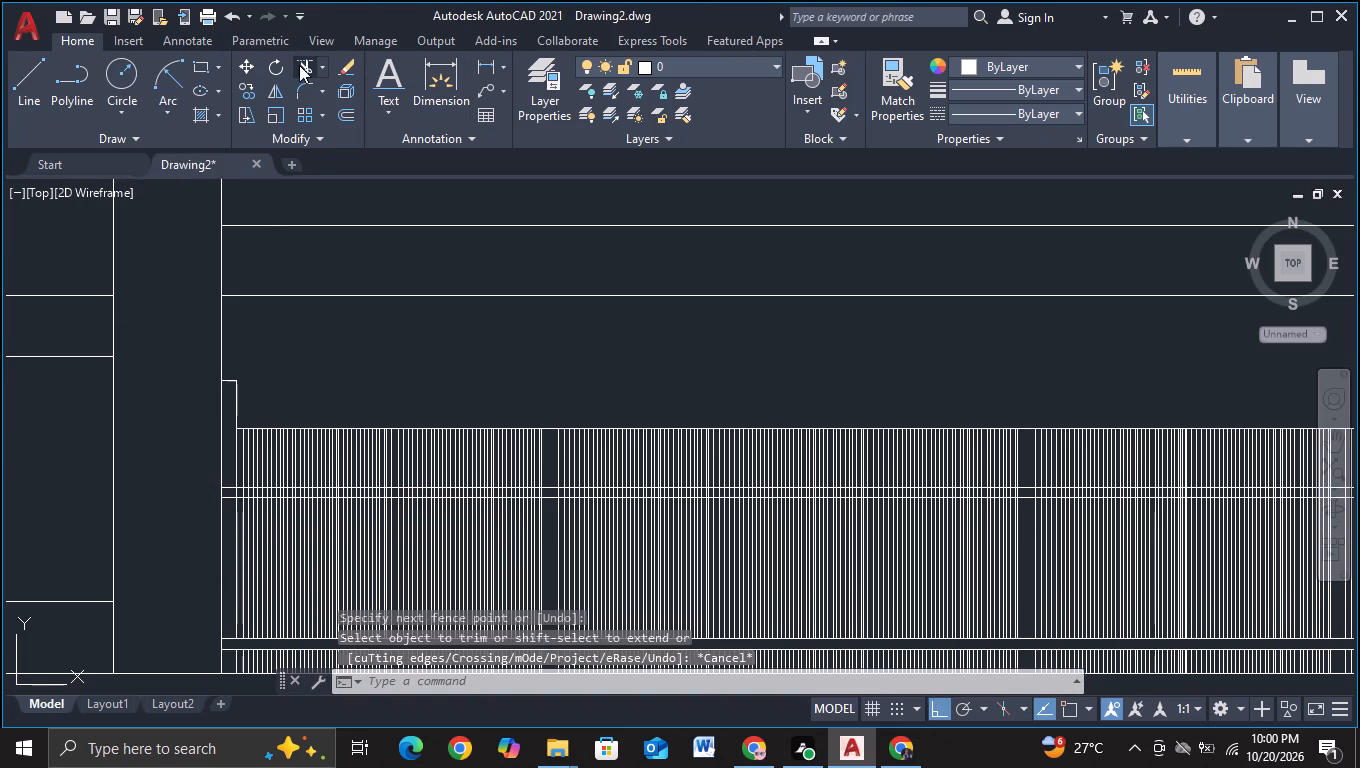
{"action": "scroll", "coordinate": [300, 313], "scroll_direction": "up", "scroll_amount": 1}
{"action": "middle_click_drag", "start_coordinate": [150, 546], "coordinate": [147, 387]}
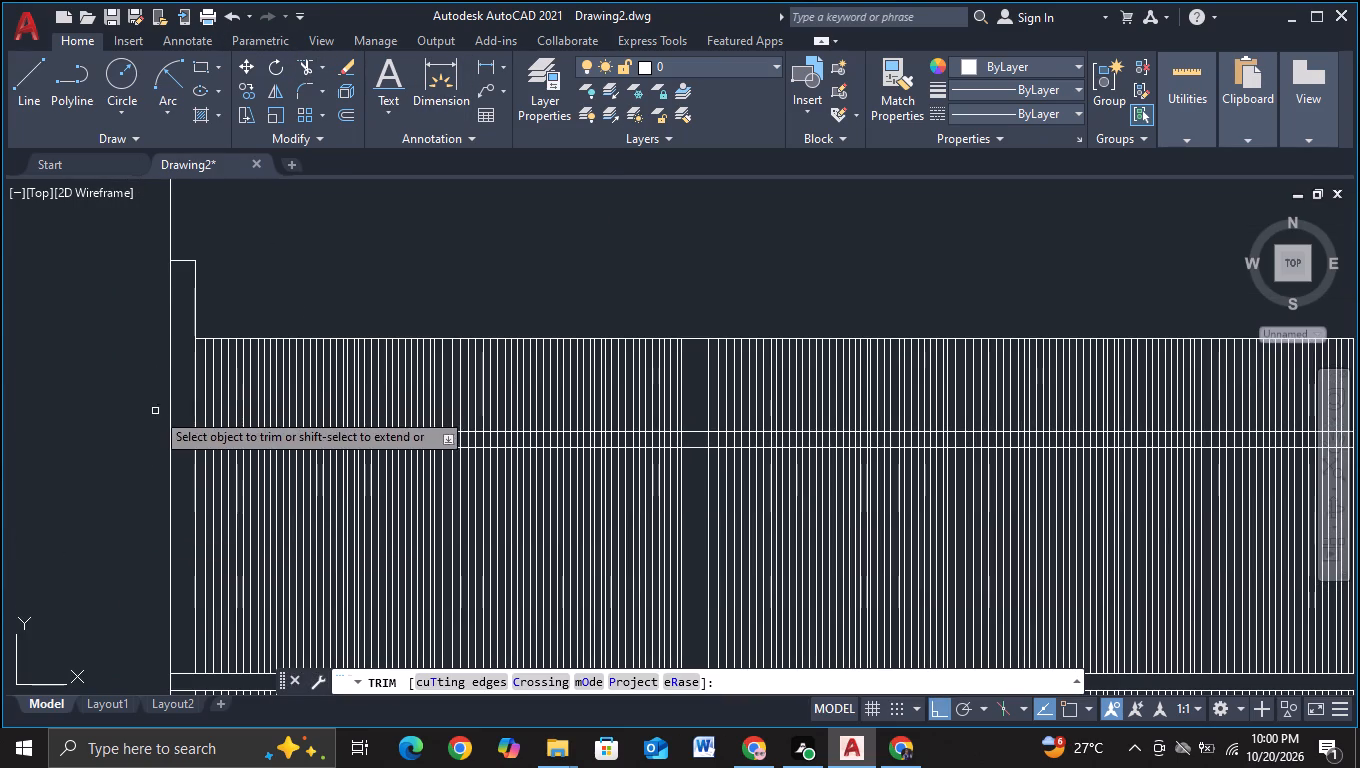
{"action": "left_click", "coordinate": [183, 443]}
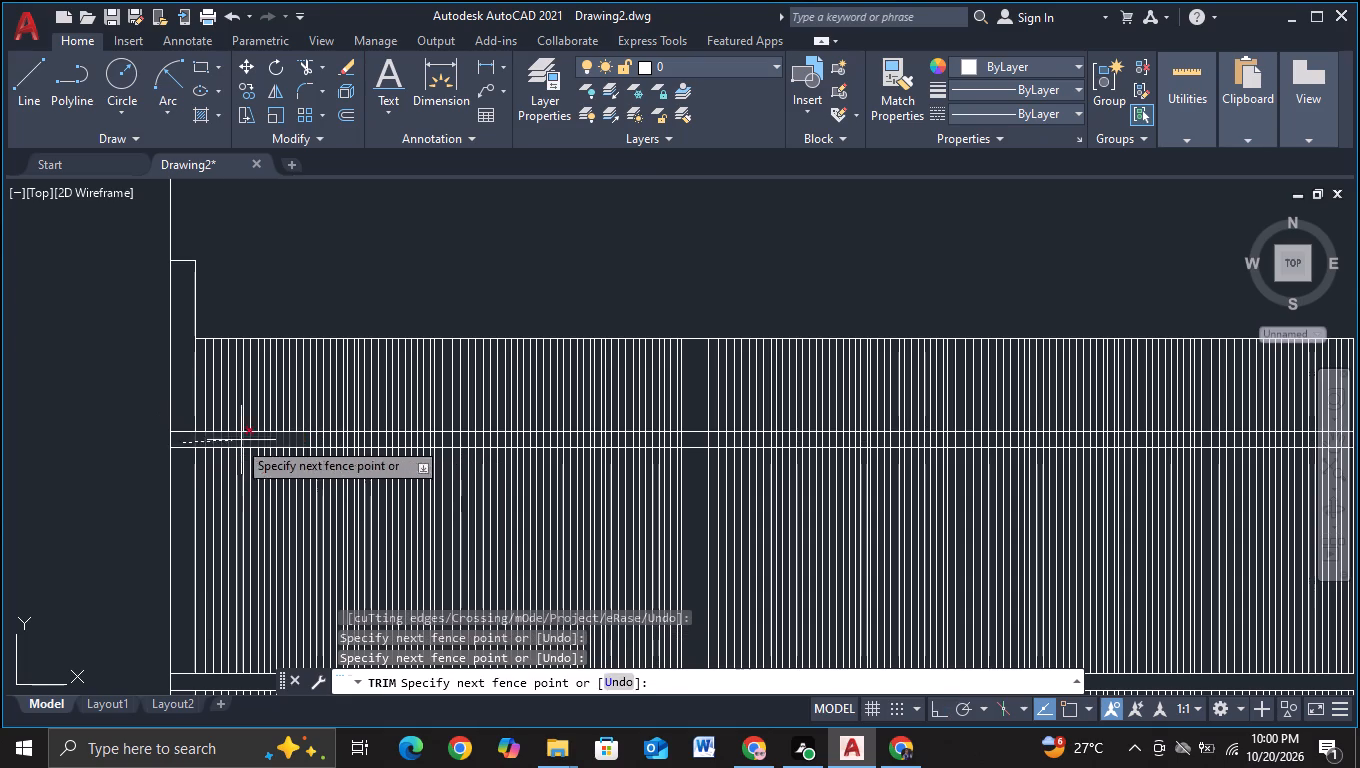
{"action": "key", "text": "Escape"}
Trim away the vertical lines between the two upper band lines with a fence along the whole wall, cutting through the band's far end.
{"action": "left_click", "coordinate": [302, 65]}
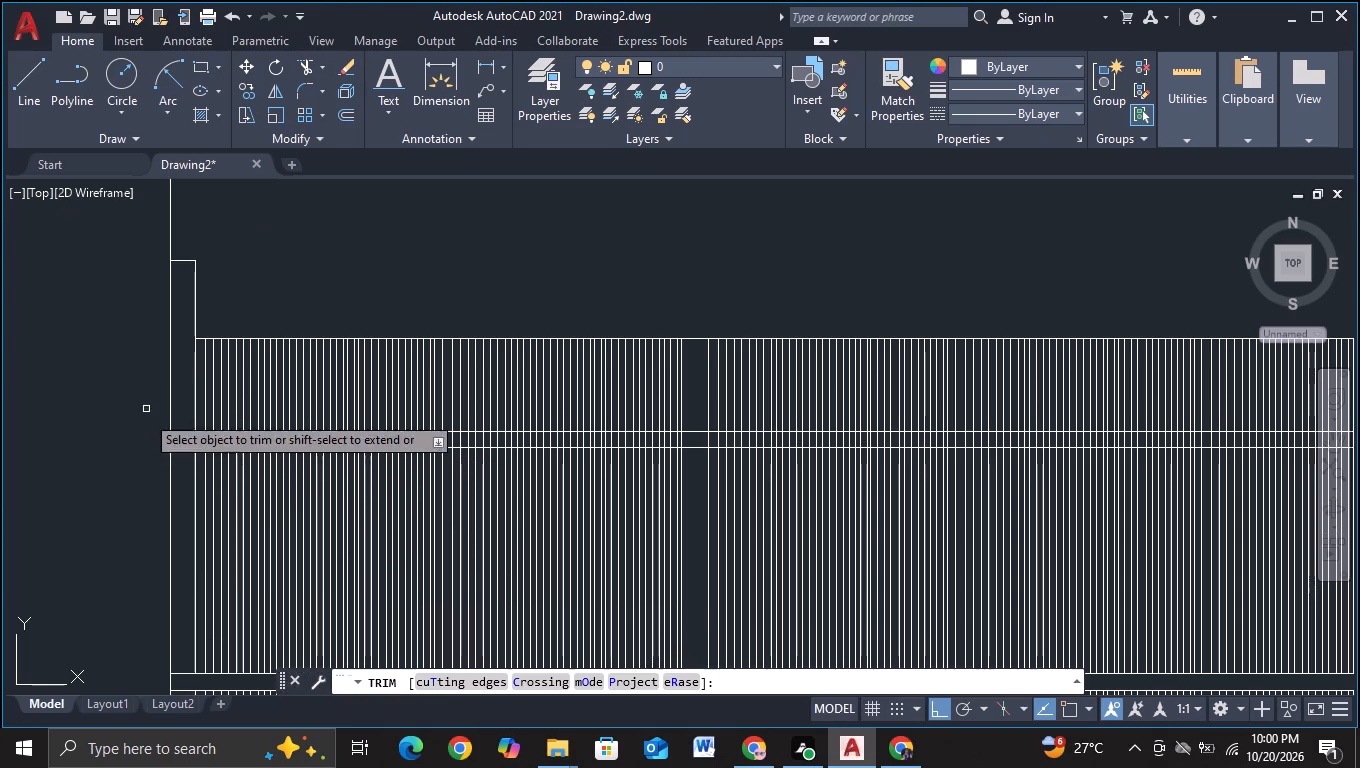
{"action": "scroll", "coordinate": [131, 439], "scroll_direction": "up", "scroll_amount": 2}
{"action": "middle_click_drag", "start_coordinate": [117, 512], "coordinate": [97, 386]}
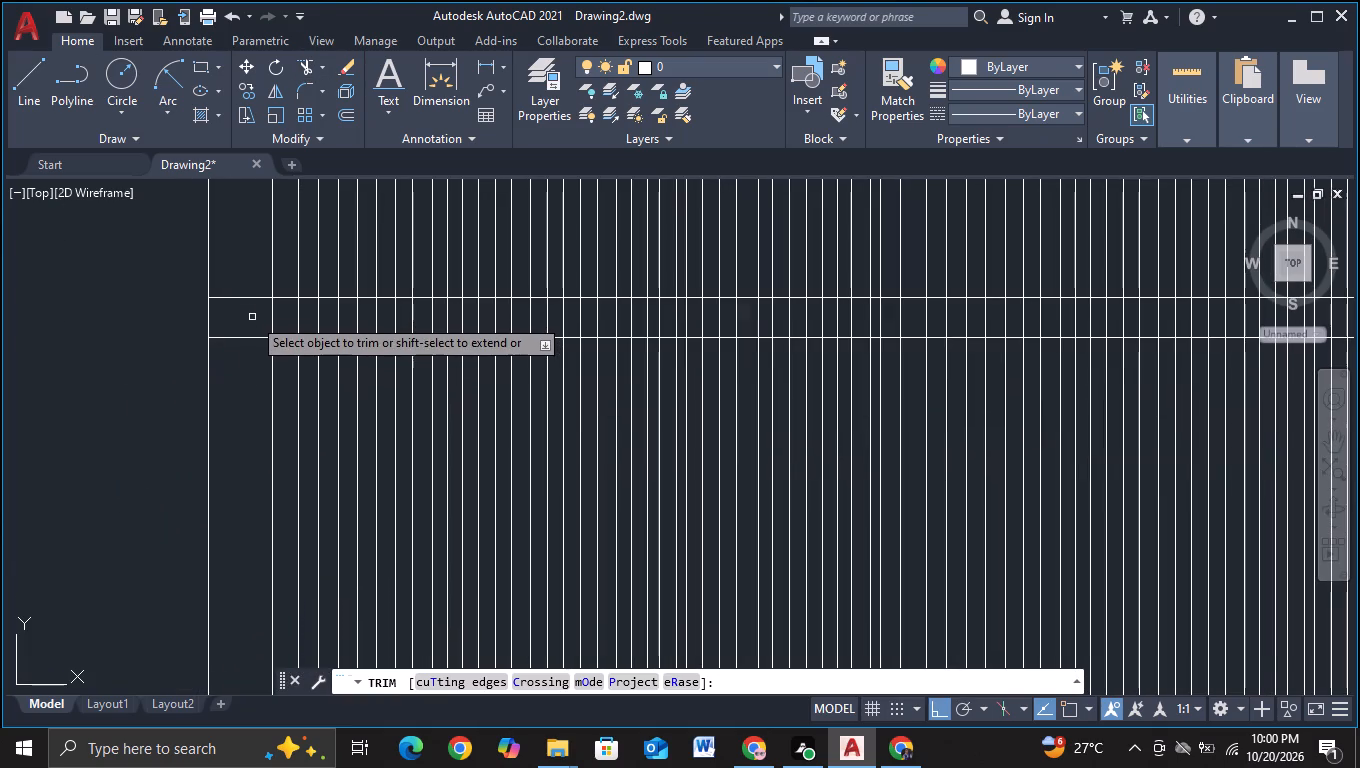
{"action": "left_click", "coordinate": [252, 317]}
{"action": "scroll", "coordinate": [411, 328], "scroll_direction": "down", "scroll_amount": 1}
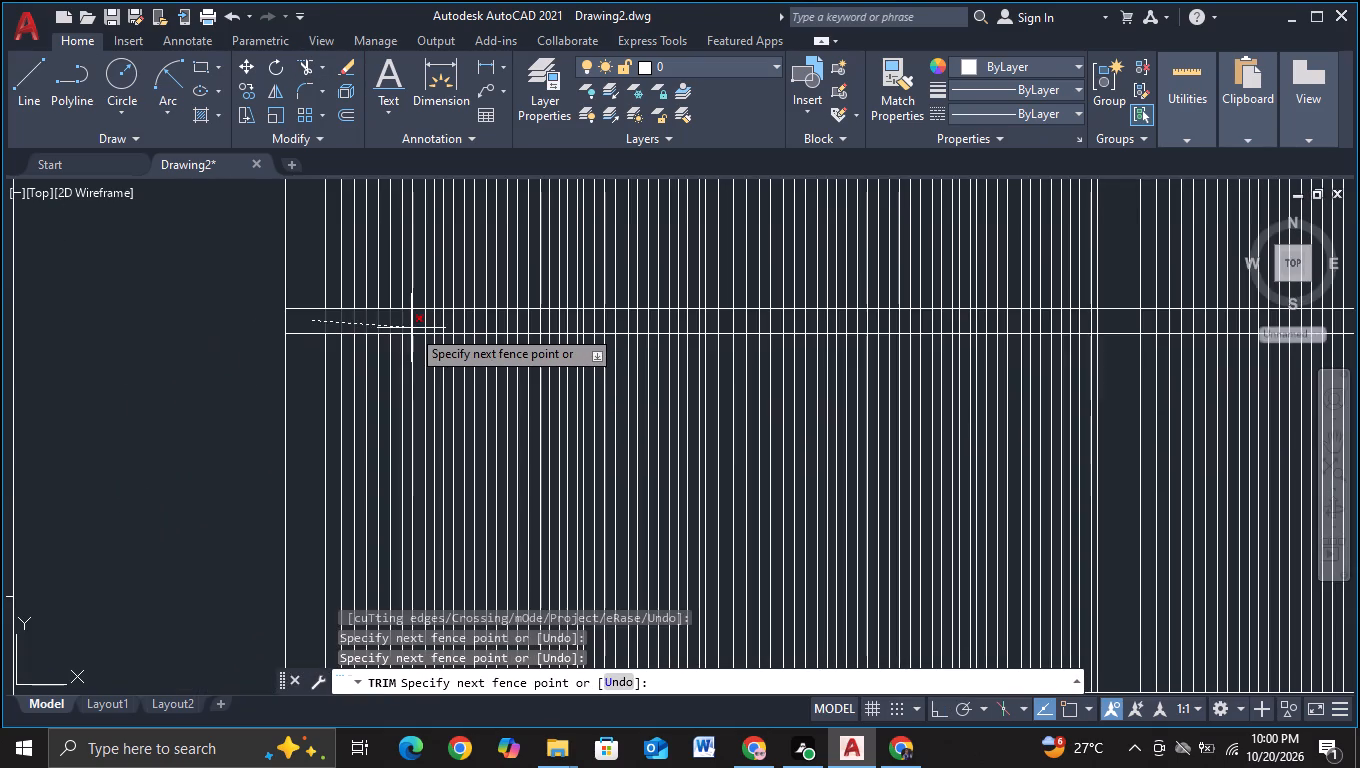
{"action": "scroll", "coordinate": [411, 328], "scroll_direction": "down", "scroll_amount": 1}
{"action": "middle_click_drag", "start_coordinate": [411, 328], "coordinate": [0, 391]}
{"action": "scroll", "coordinate": [1236, 522], "scroll_direction": "down", "scroll_amount": 1}
{"action": "middle_click_drag", "start_coordinate": [1142, 520], "coordinate": [578, 527]}
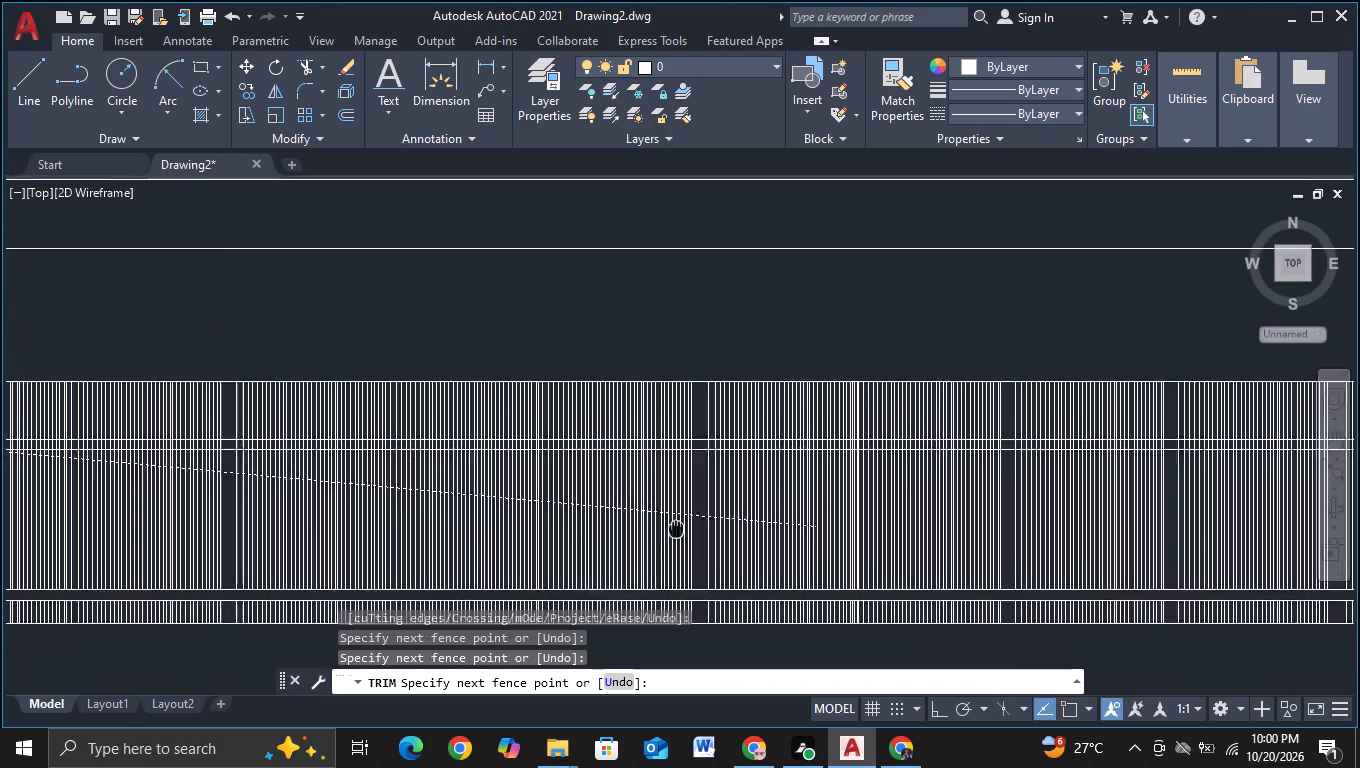
{"action": "middle_click_drag", "start_coordinate": [578, 527], "coordinate": [228, 544]}
{"action": "middle_click_drag", "start_coordinate": [825, 476], "coordinate": [303, 527]}
{"action": "middle_click_drag", "start_coordinate": [900, 546], "coordinate": [678, 557]}
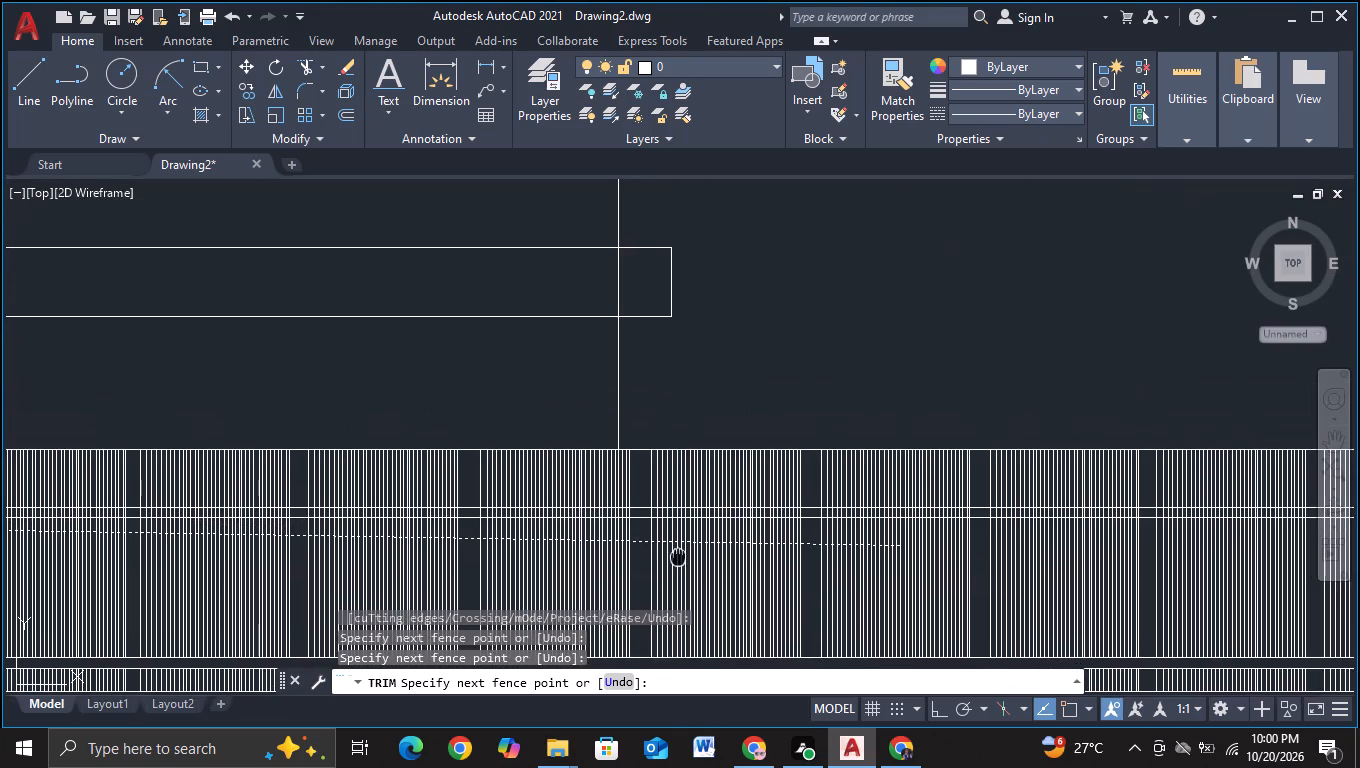
{"action": "middle_click_drag", "start_coordinate": [678, 557], "coordinate": [233, 544]}
{"action": "scroll", "coordinate": [858, 513], "scroll_direction": "up", "scroll_amount": 4}
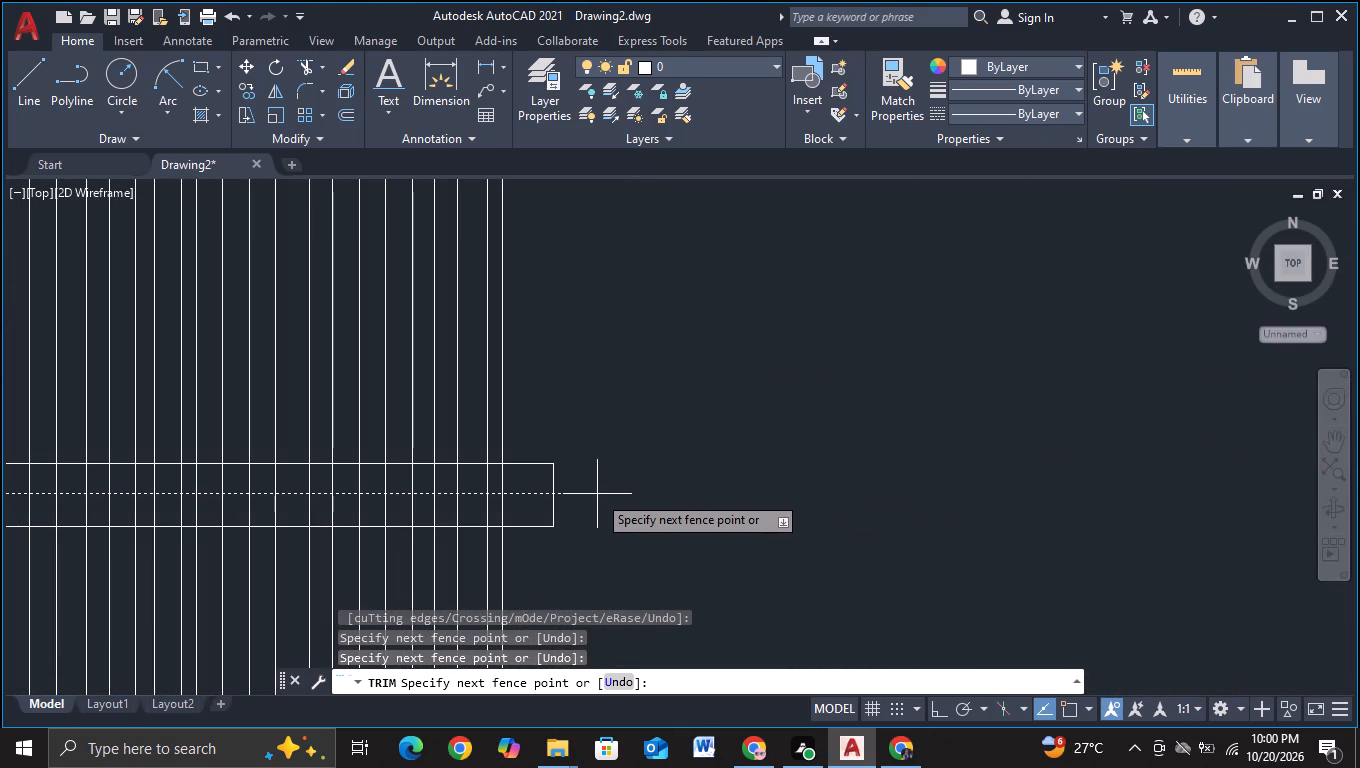
{"action": "left_click", "coordinate": [597, 494]}
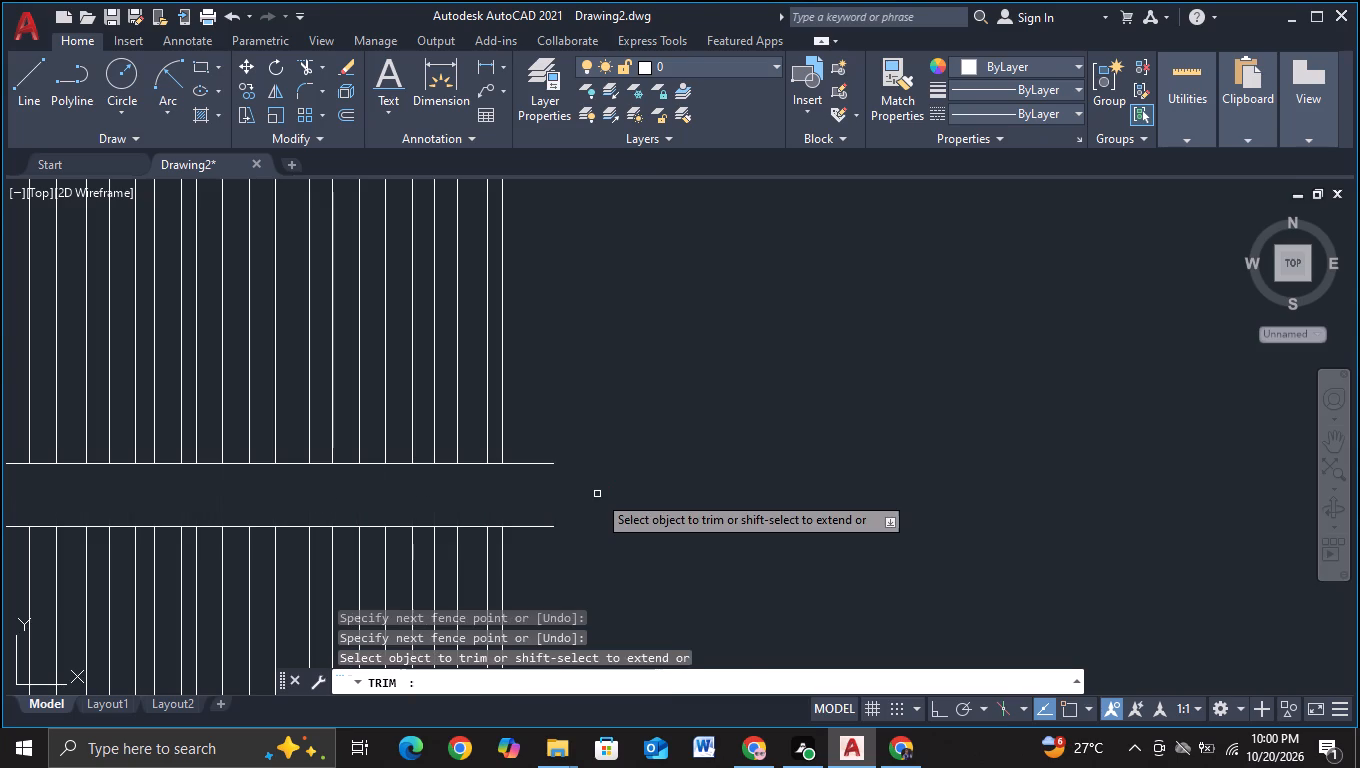
{"action": "key", "text": "Escape"}
Trim the upper and lower band lines out of the gap between the wall's first and second vertical line groups.
{"action": "scroll", "coordinate": [589, 486], "scroll_direction": "down", "scroll_amount": 4}
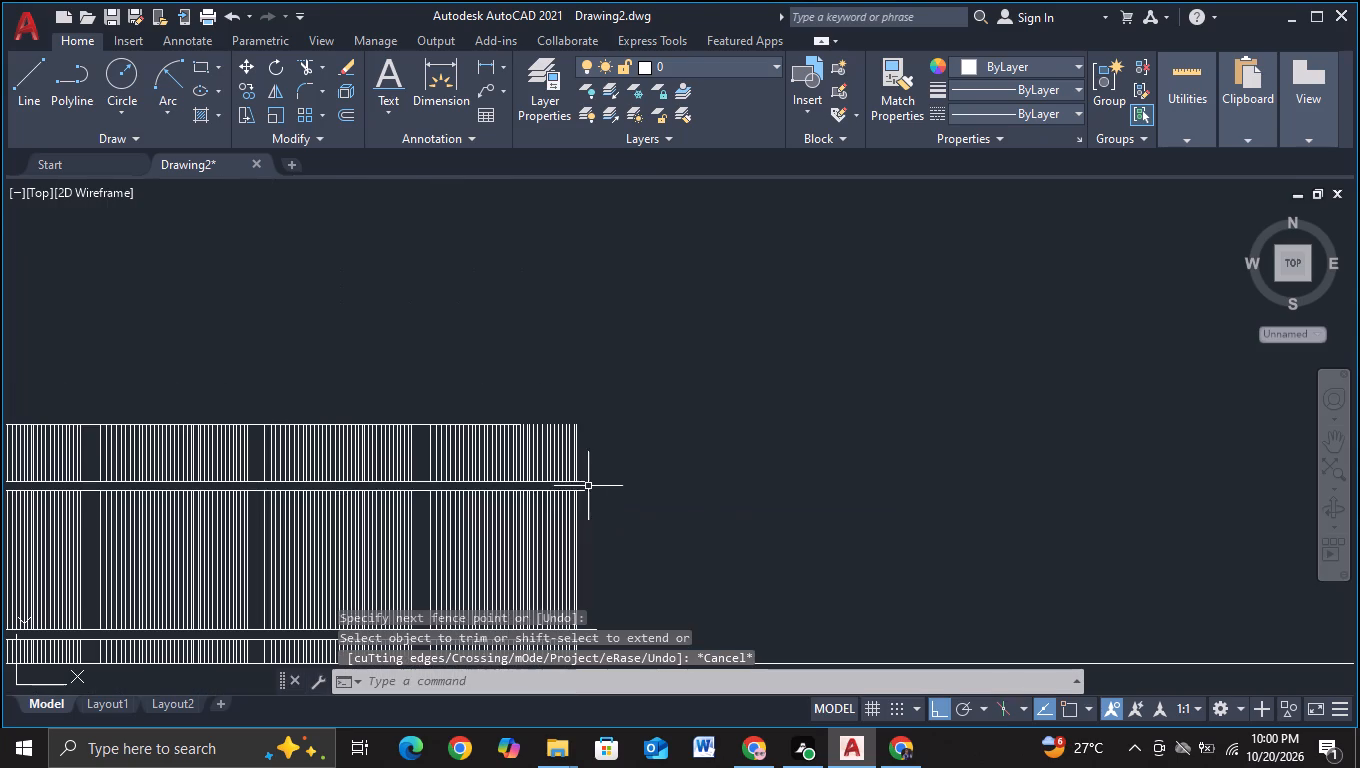
{"action": "middle_click_drag", "start_coordinate": [716, 426], "coordinate": [867, 252]}
{"action": "scroll", "coordinate": [914, 241], "scroll_direction": "down", "scroll_amount": 2}
{"action": "middle_click_drag", "start_coordinate": [647, 525], "coordinate": [825, 507]}
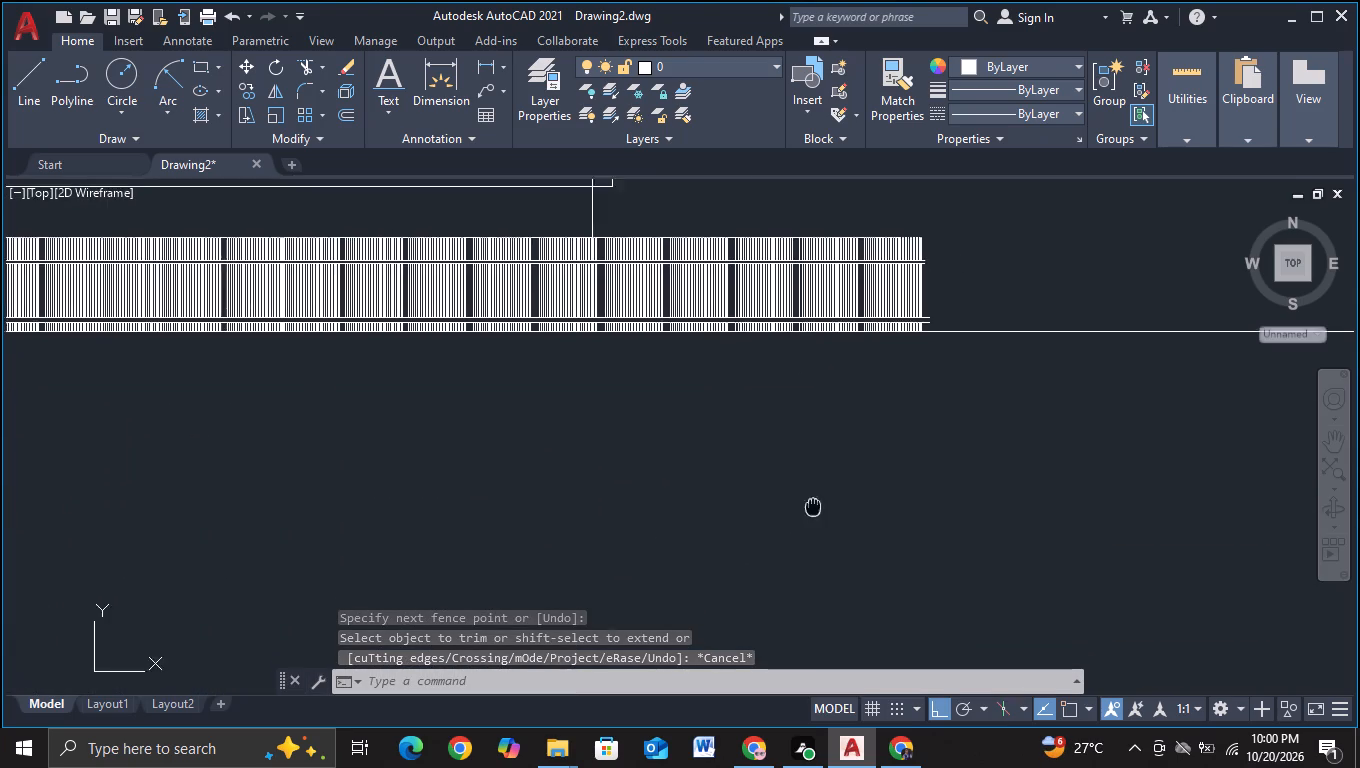
{"action": "middle_click_drag", "start_coordinate": [825, 507], "coordinate": [855, 507]}
{"action": "middle_click_drag", "start_coordinate": [136, 348], "coordinate": [354, 417]}
{"action": "scroll", "coordinate": [351, 417], "scroll_direction": "up", "scroll_amount": 2}
{"action": "middle_click_drag", "start_coordinate": [326, 415], "coordinate": [343, 578]}
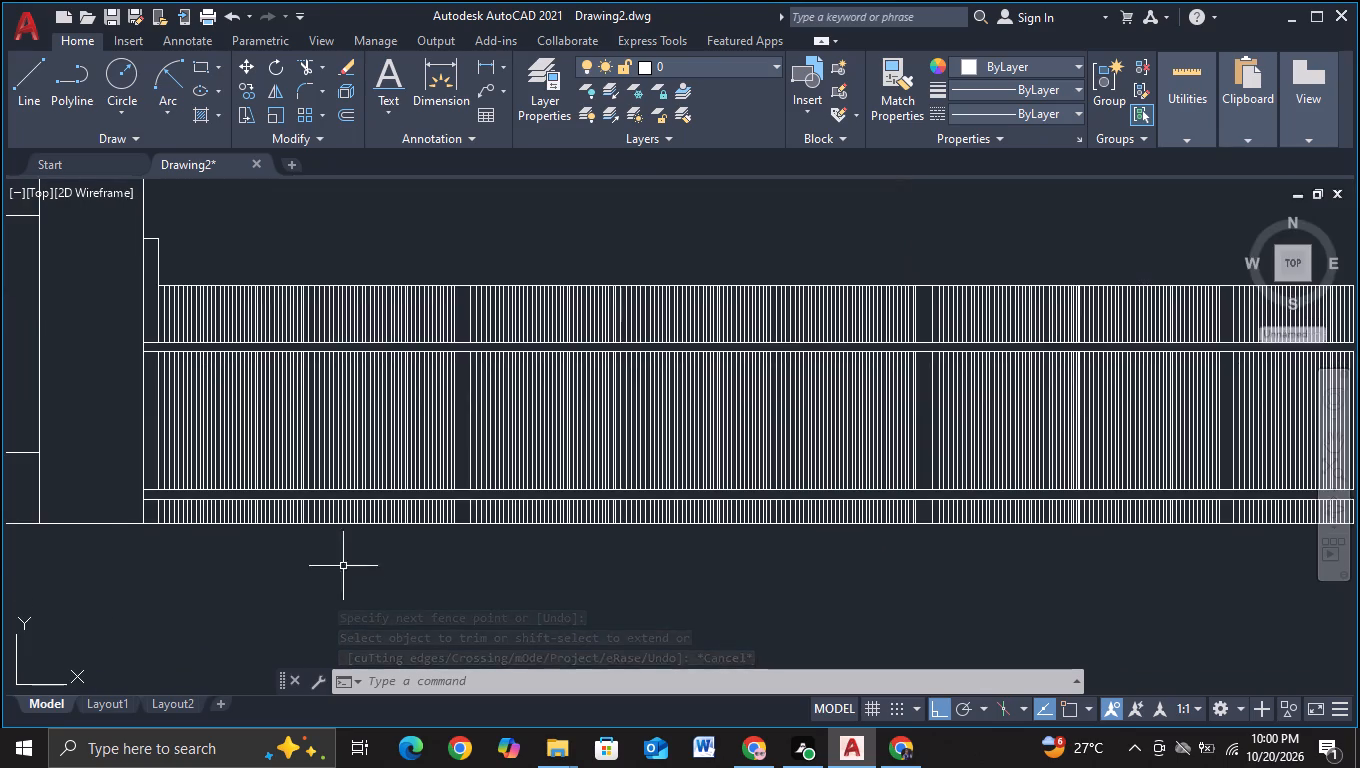
{"action": "scroll", "coordinate": [326, 466], "scroll_direction": "up", "scroll_amount": 1}
{"action": "middle_click_drag", "start_coordinate": [351, 403], "coordinate": [313, 528]}
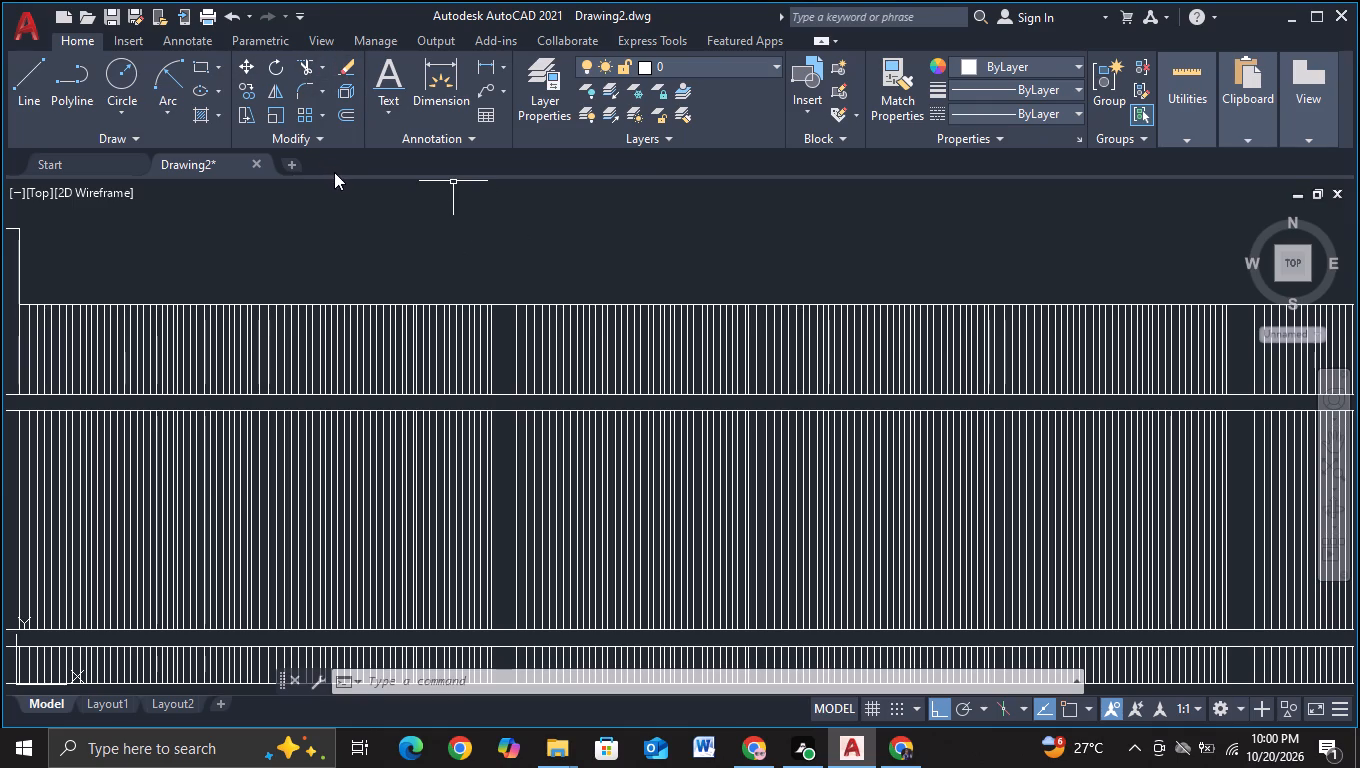
{"action": "left_click", "coordinate": [300, 67]}
{"action": "left_click", "coordinate": [506, 379]}
{"action": "left_click", "coordinate": [501, 419]}
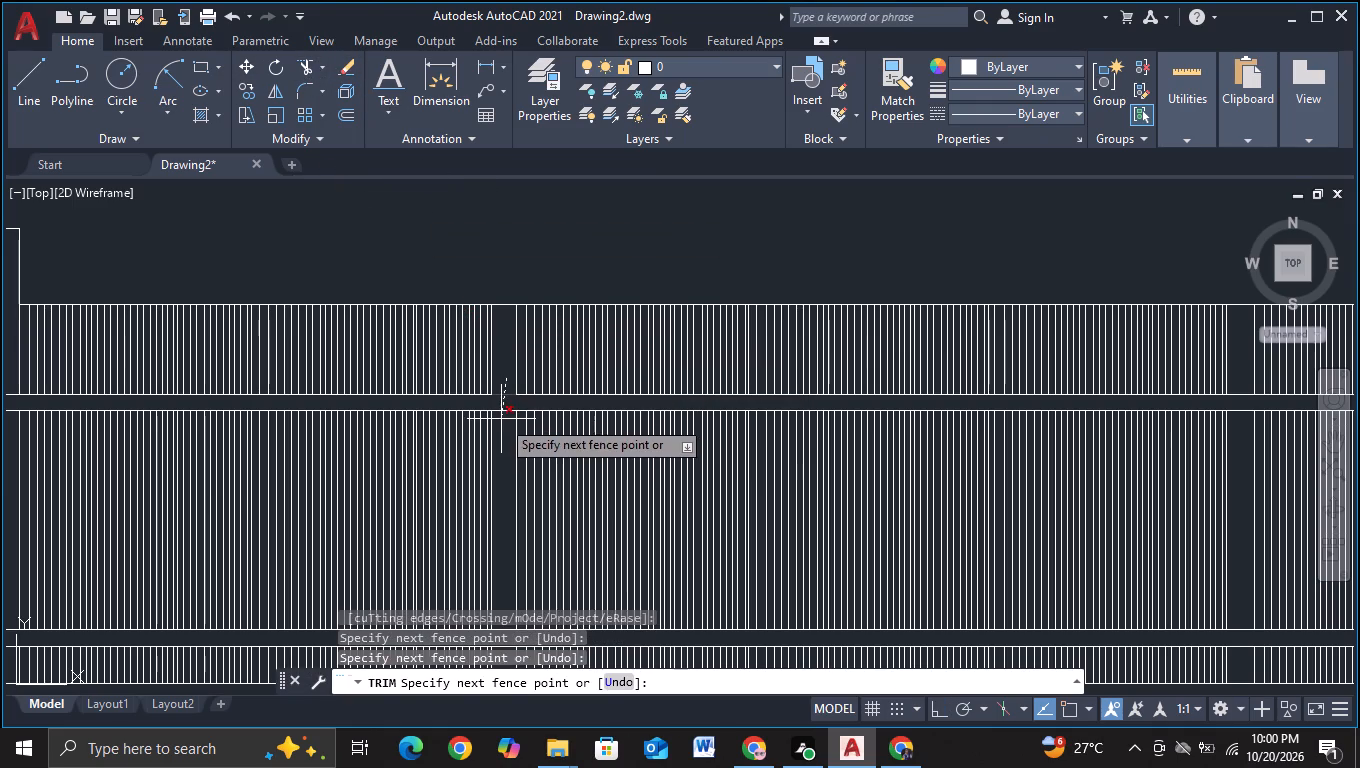
{"action": "middle_click_drag", "start_coordinate": [507, 438], "coordinate": [503, 261]}
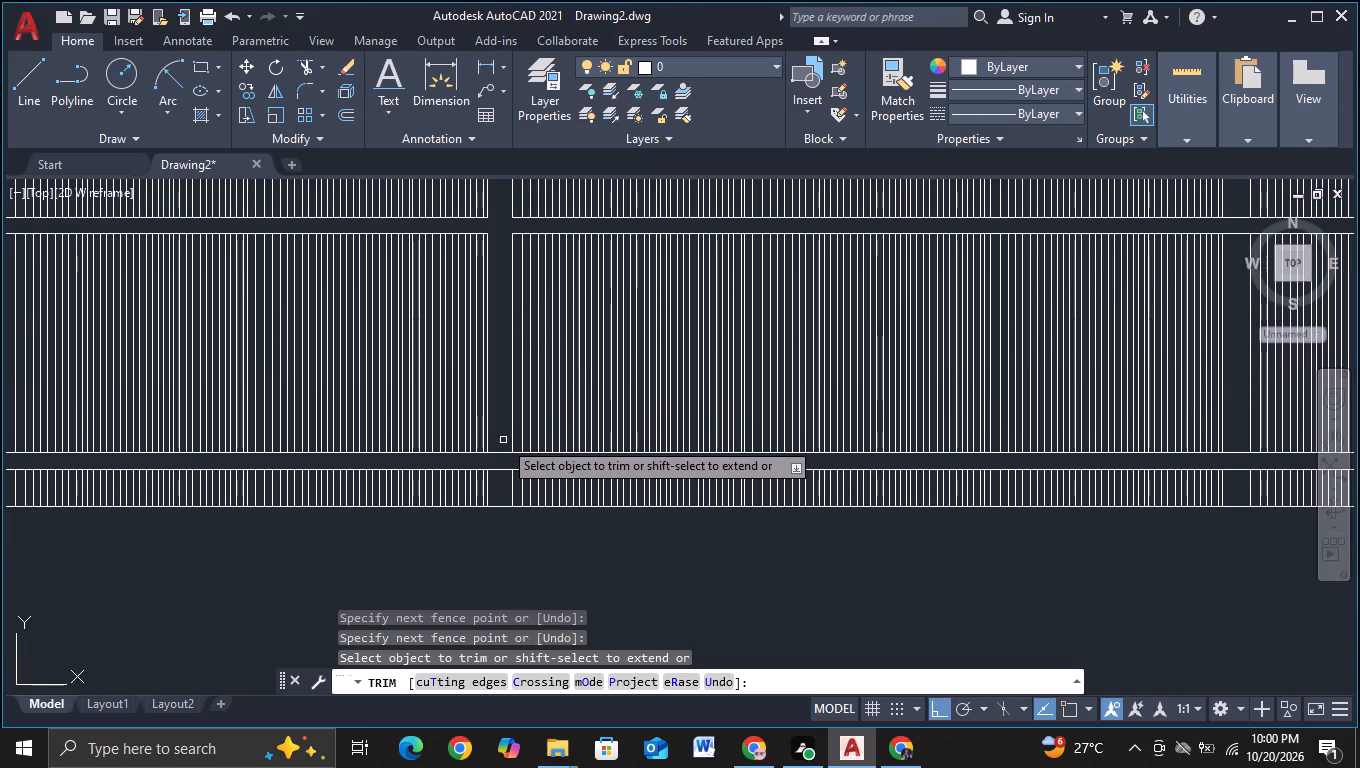
{"action": "left_click", "coordinate": [503, 440]}
{"action": "left_click", "coordinate": [503, 480]}
Trim the upper and lower band lines out of the second and third gaps between the vertical line groups.
{"action": "scroll", "coordinate": [569, 521], "scroll_direction": "down", "scroll_amount": 1}
{"action": "middle_click_drag", "start_coordinate": [669, 563], "coordinate": [203, 510]}
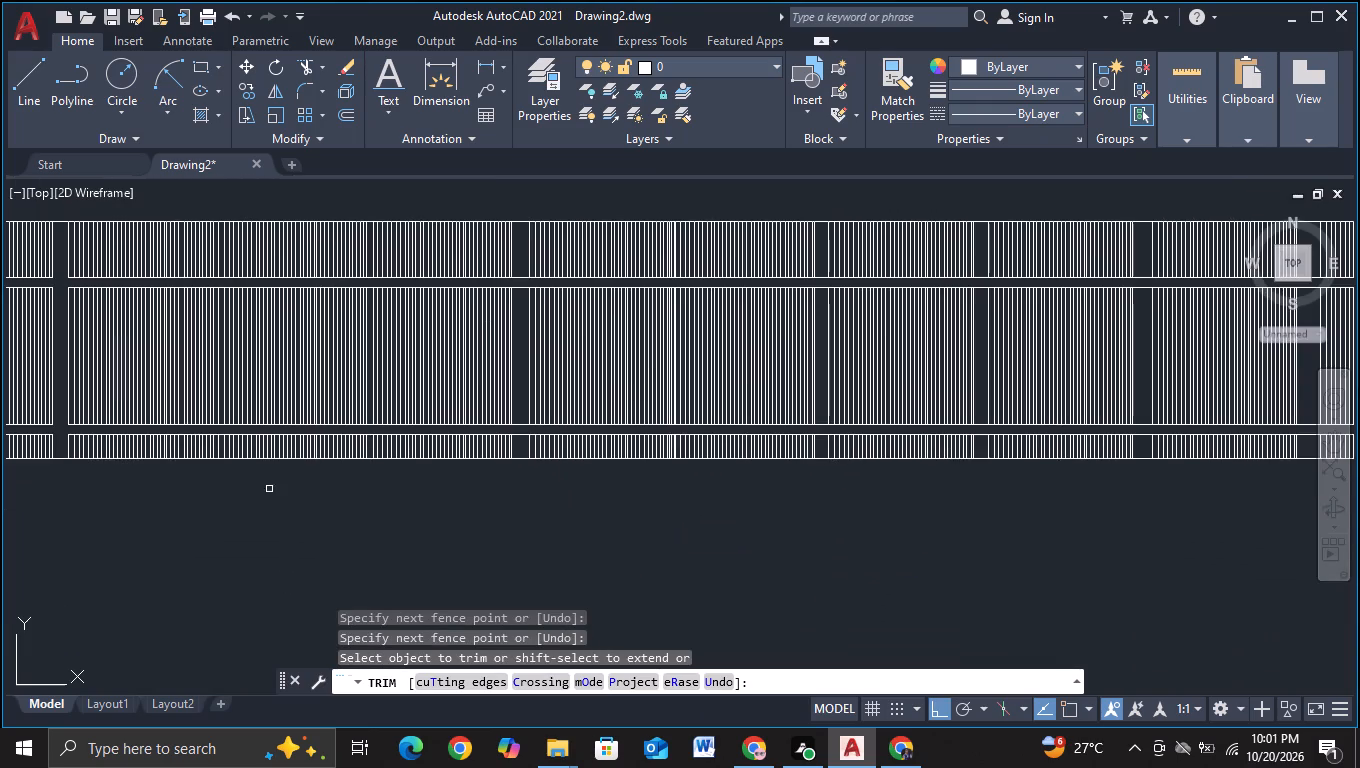
{"action": "left_click", "coordinate": [523, 272]}
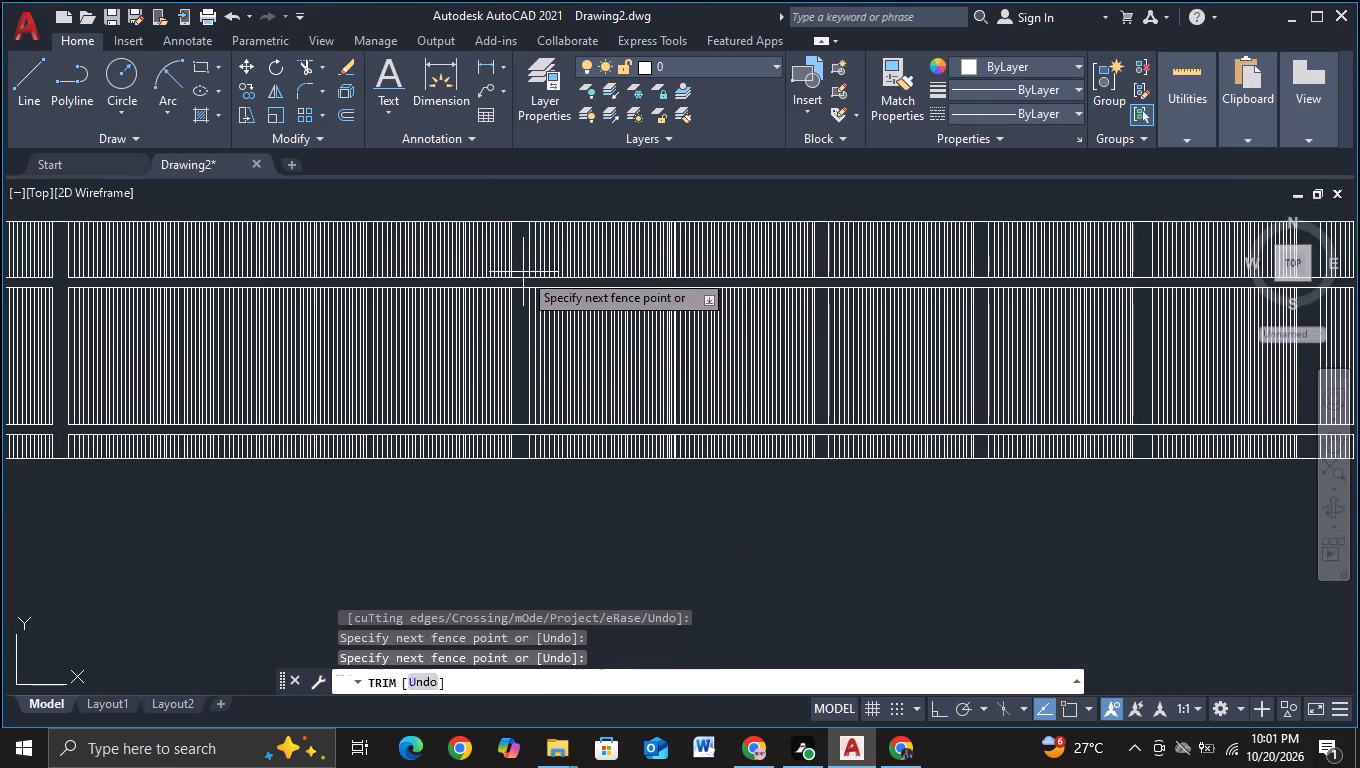
{"action": "left_click", "coordinate": [521, 304]}
{"action": "left_click", "coordinate": [519, 410]}
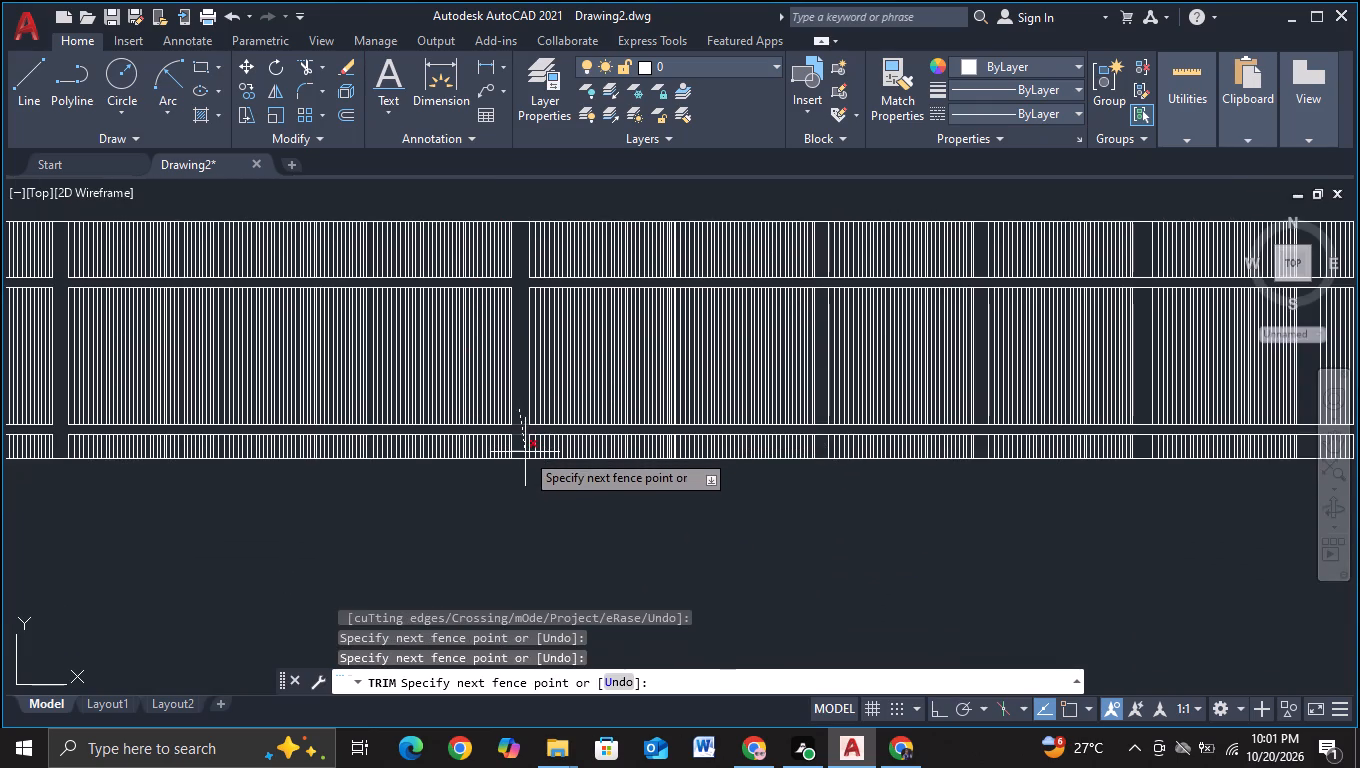
{"action": "left_click", "coordinate": [520, 458]}
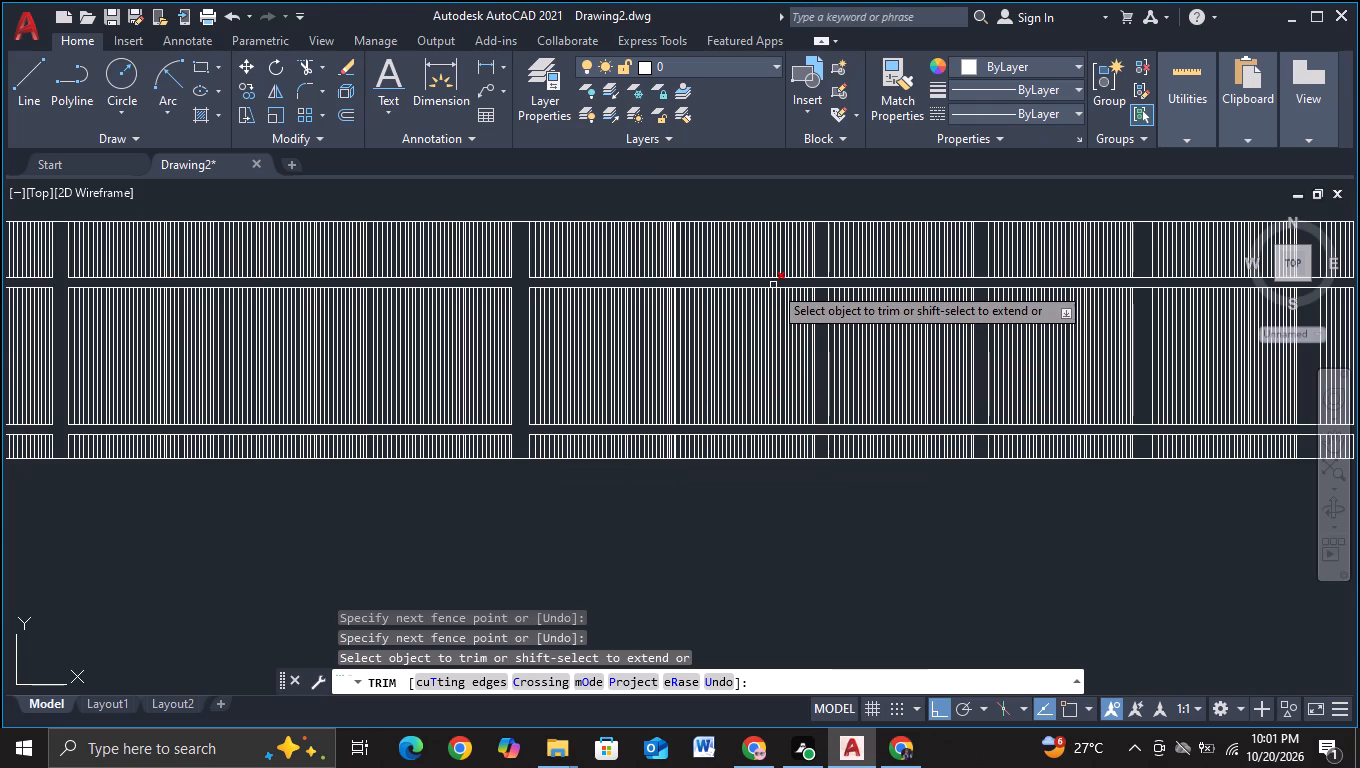
{"action": "left_click", "coordinate": [822, 271]}
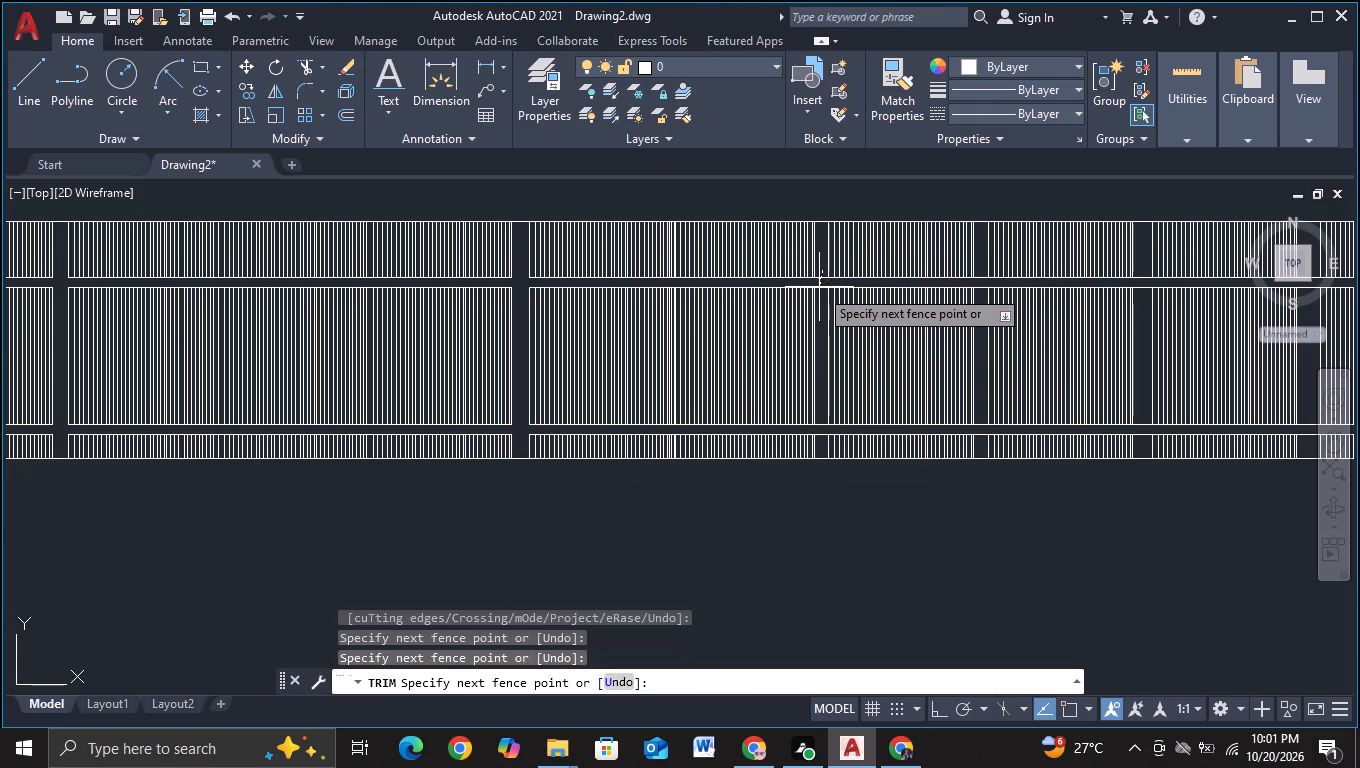
{"action": "left_click", "coordinate": [825, 300]}
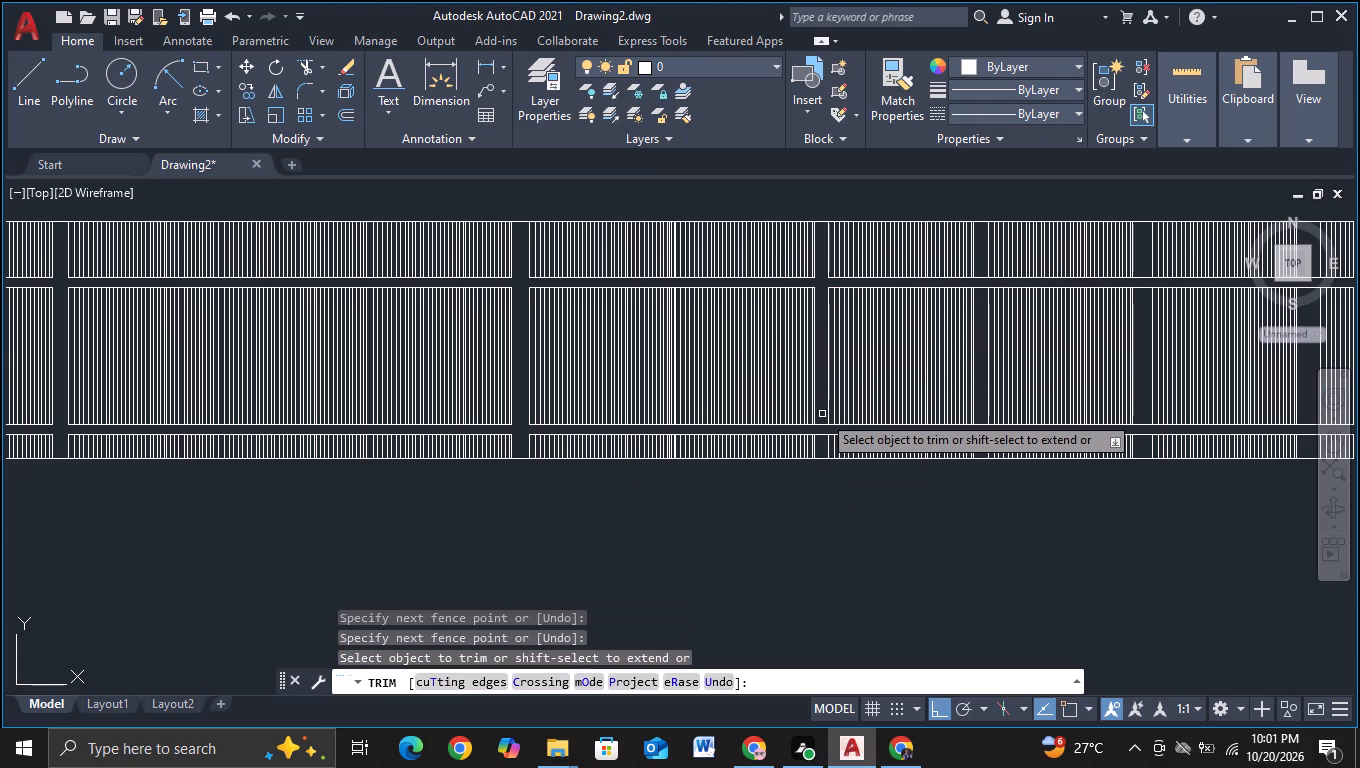
{"action": "left_click", "coordinate": [822, 414]}
{"action": "left_click", "coordinate": [822, 449]}
Trim both bands' lines out of the fourth, fifth and sixth gaps between the vertical line groups.
{"action": "middle_click_drag", "start_coordinate": [880, 546], "coordinate": [469, 585]}
{"action": "left_click", "coordinate": [568, 299]}
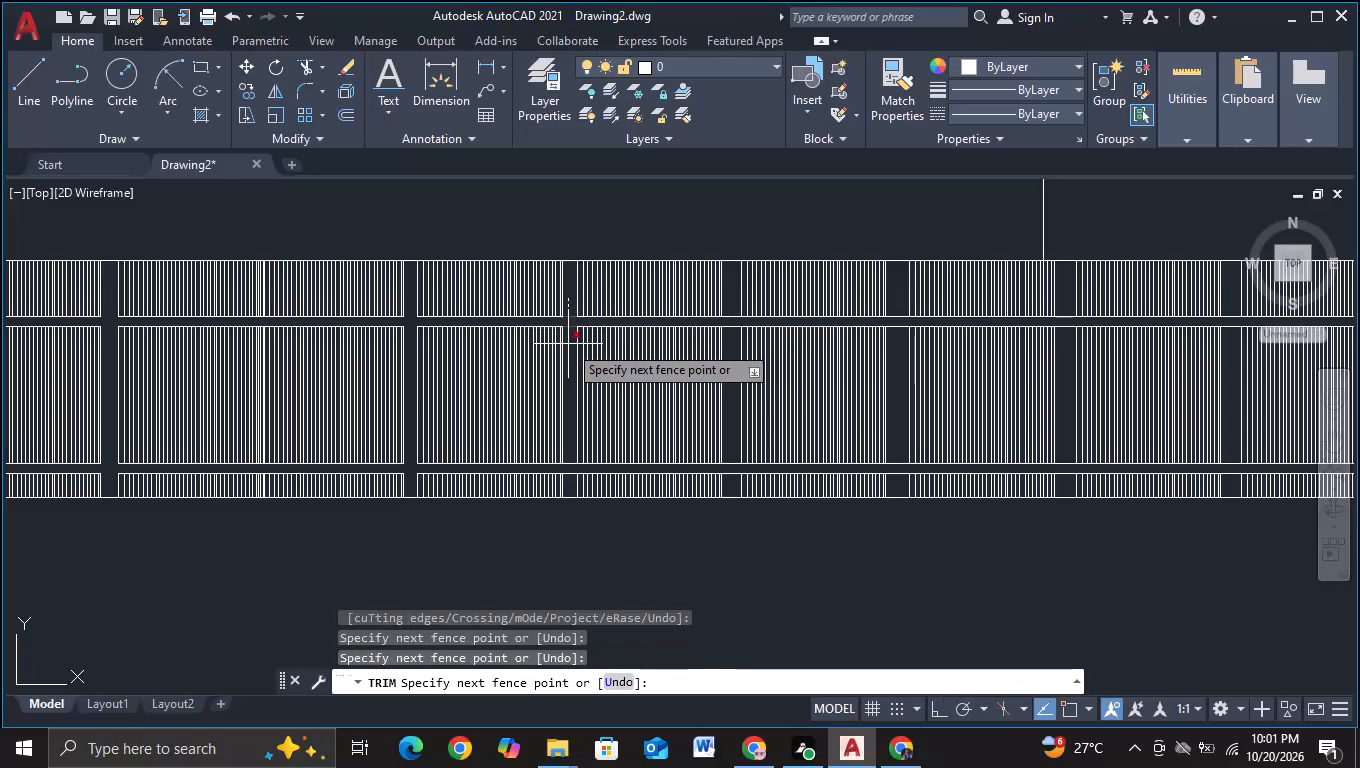
{"action": "left_click", "coordinate": [568, 344]}
{"action": "left_click", "coordinate": [572, 457]}
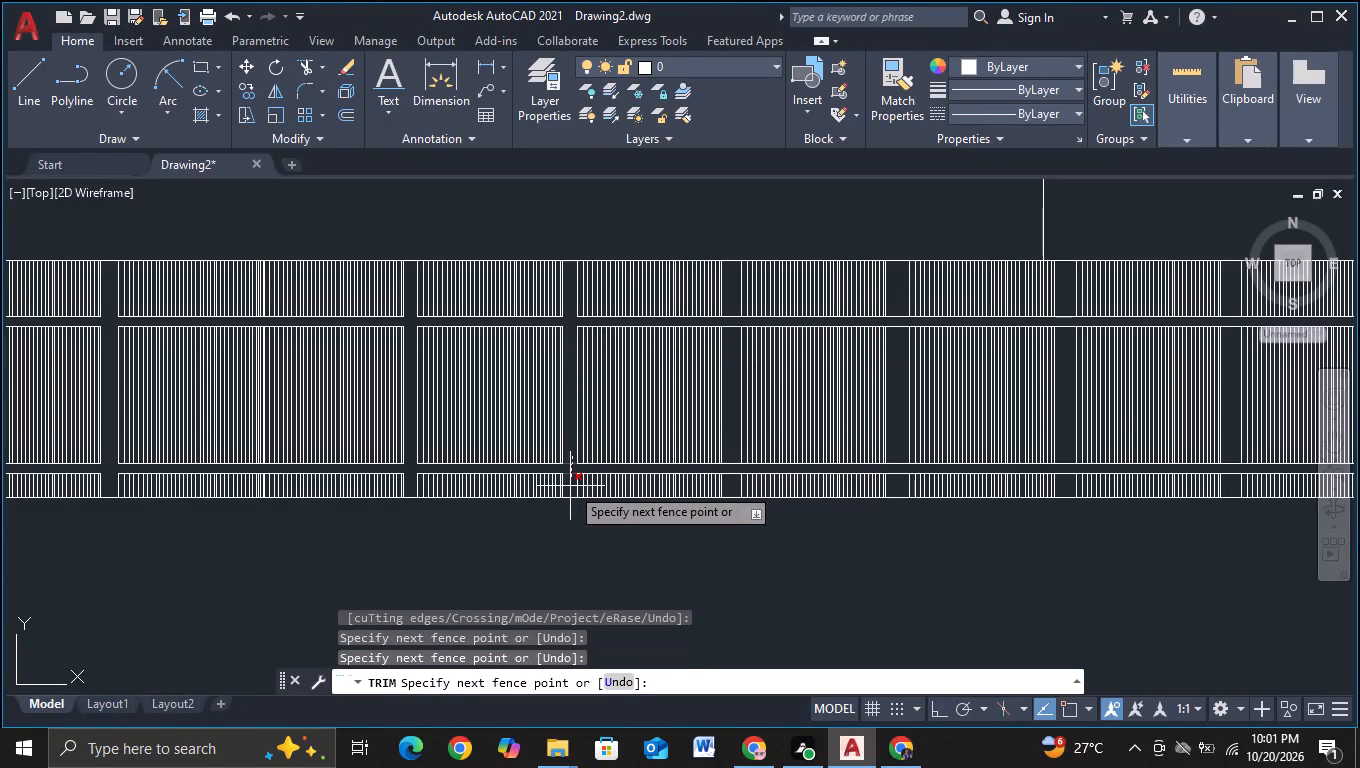
{"action": "left_click", "coordinate": [570, 486]}
{"action": "left_click", "coordinate": [732, 293]}
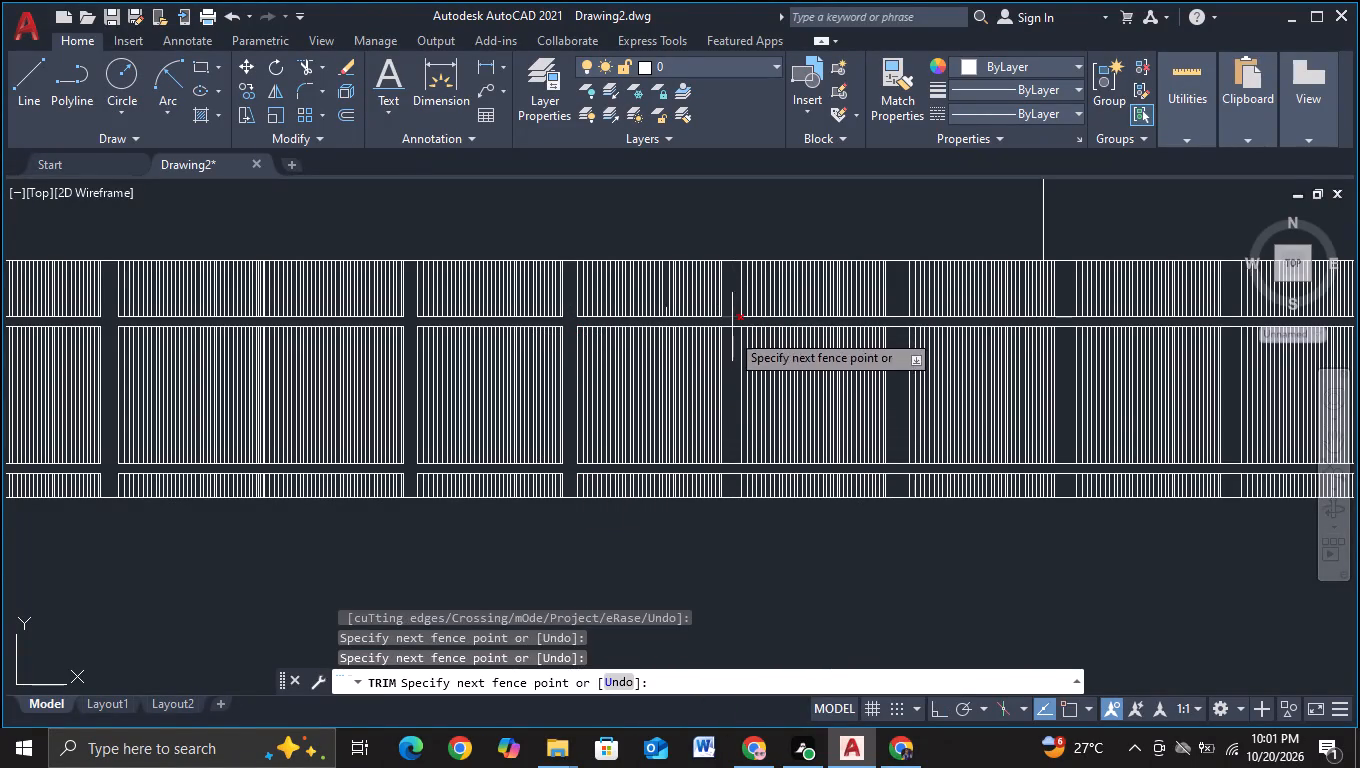
{"action": "left_click", "coordinate": [728, 337]}
{"action": "left_click", "coordinate": [732, 448]}
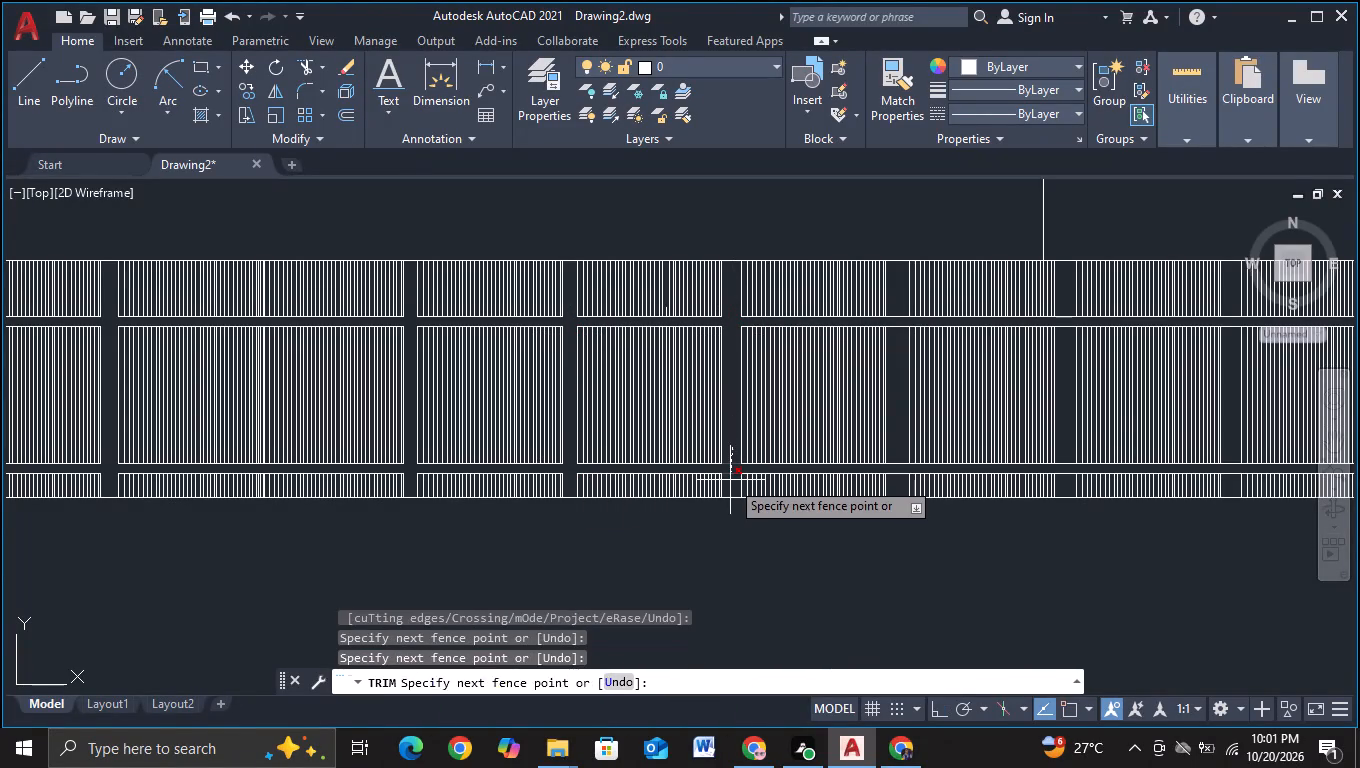
{"action": "left_click", "coordinate": [730, 480]}
{"action": "left_click", "coordinate": [898, 304]}
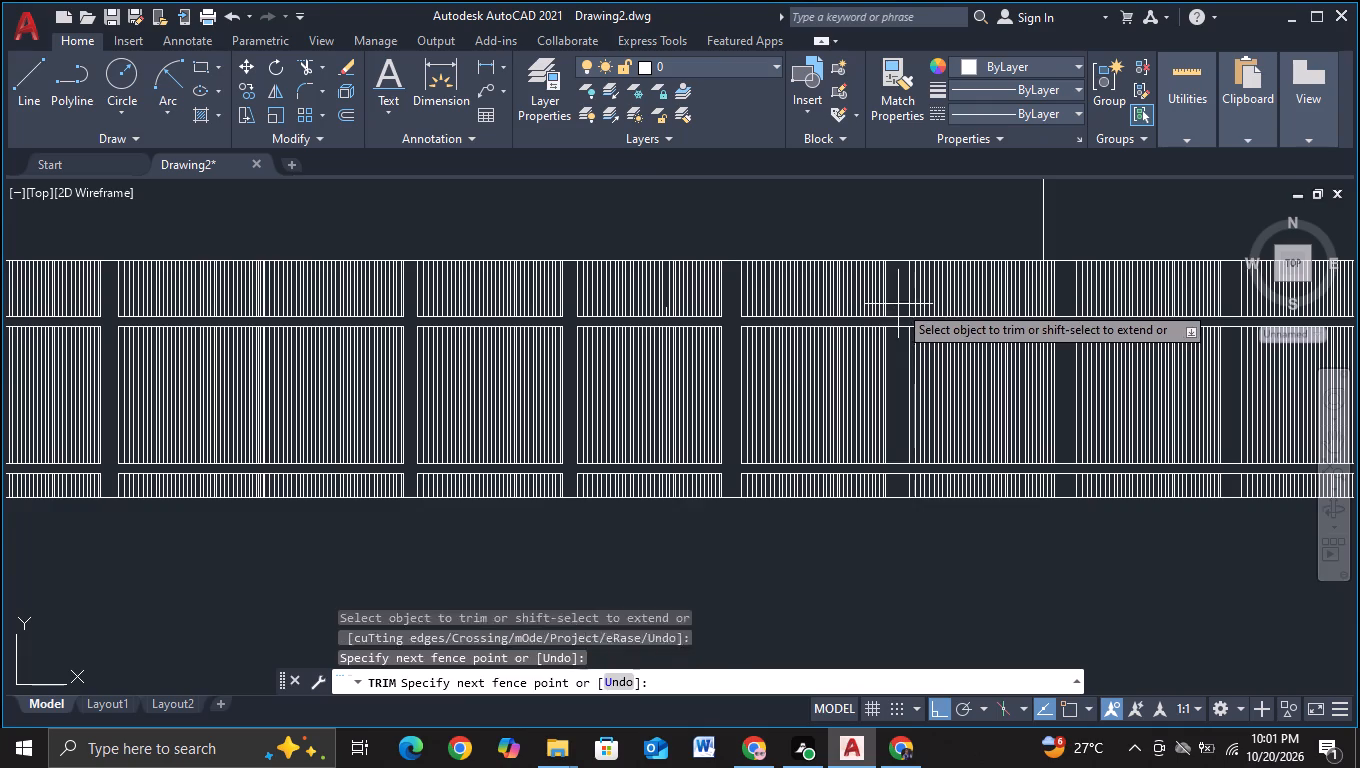
{"action": "left_click", "coordinate": [898, 339]}
{"action": "left_click", "coordinate": [905, 451]}
{"action": "left_click", "coordinate": [903, 484]}
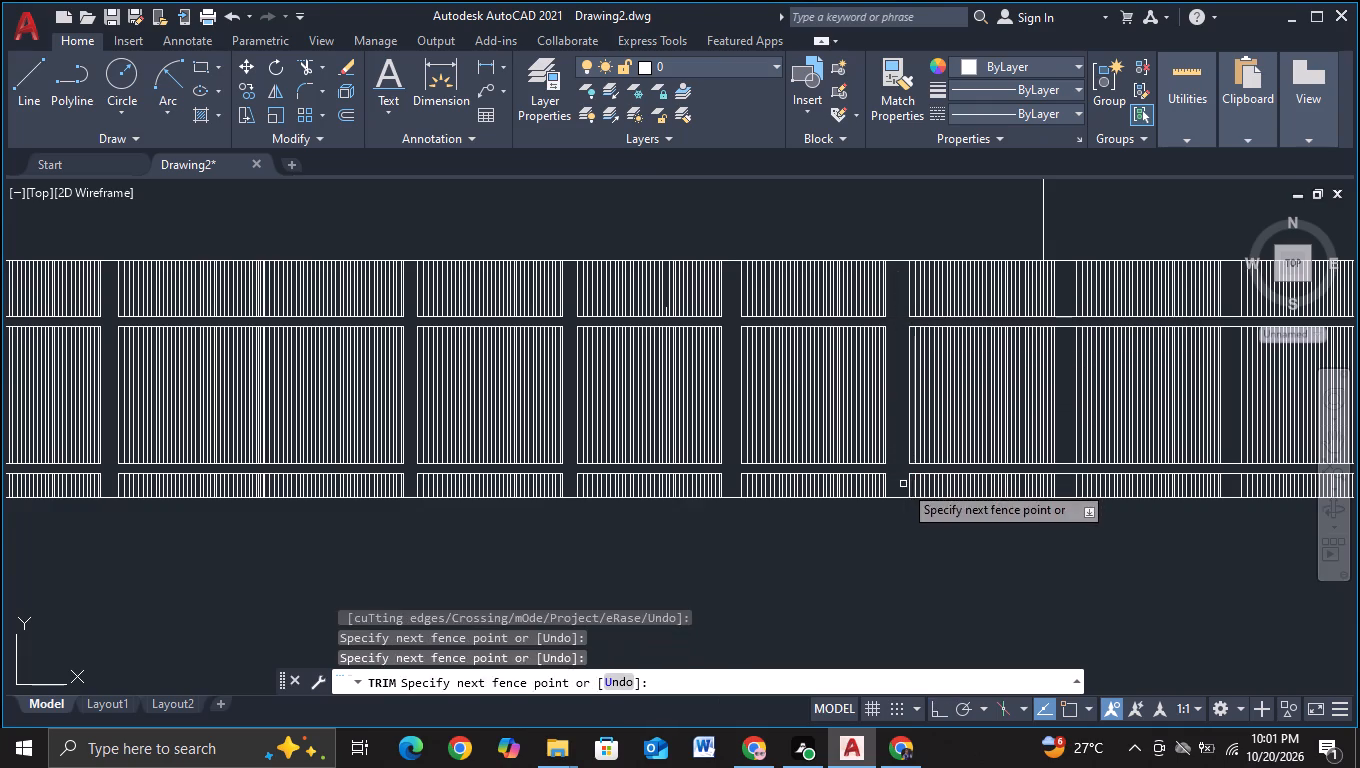
Trim both bands' lines out of the seventh, eighth and ninth gaps between the vertical line groups.
{"action": "middle_click_drag", "start_coordinate": [943, 542], "coordinate": [473, 604]}
{"action": "left_click", "coordinate": [596, 370]}
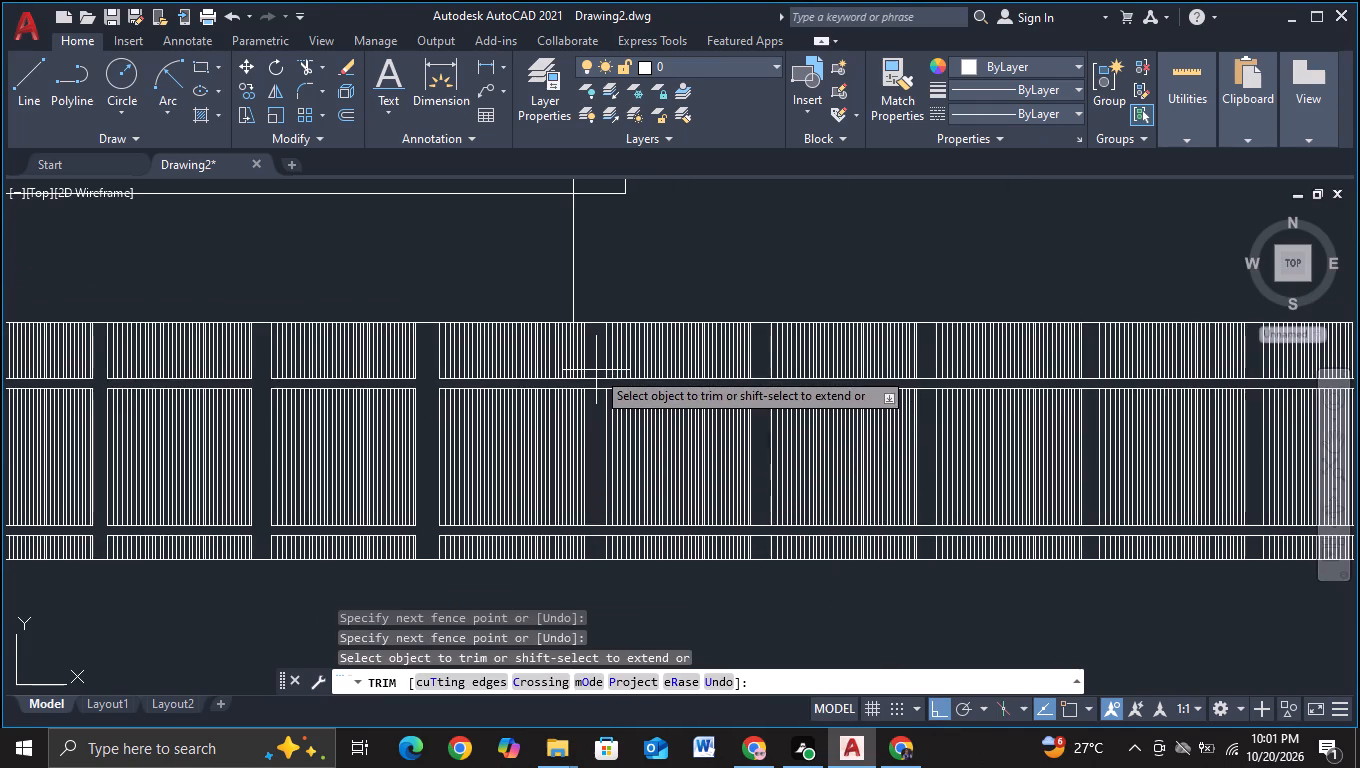
{"action": "left_click", "coordinate": [591, 400]}
{"action": "left_click", "coordinate": [593, 512]}
{"action": "left_click", "coordinate": [594, 548]}
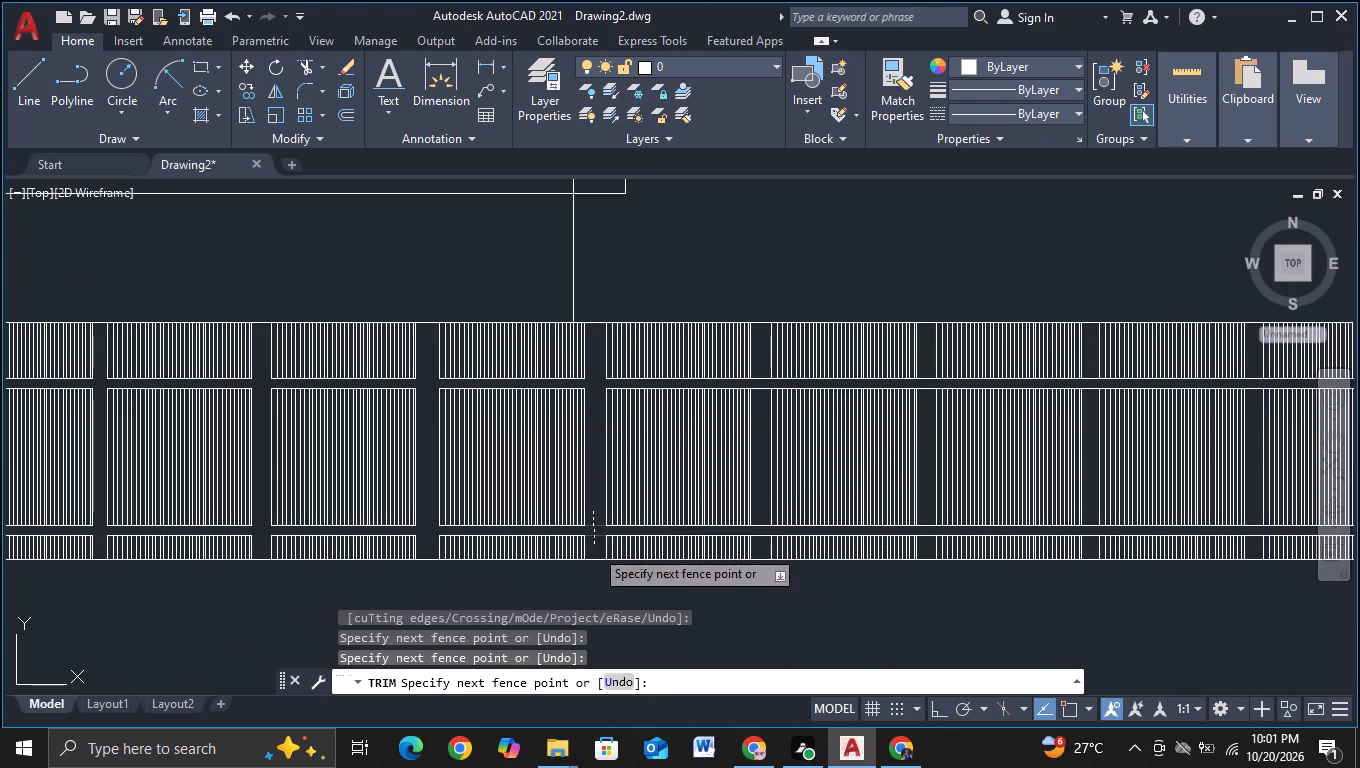
{"action": "left_click", "coordinate": [760, 366]}
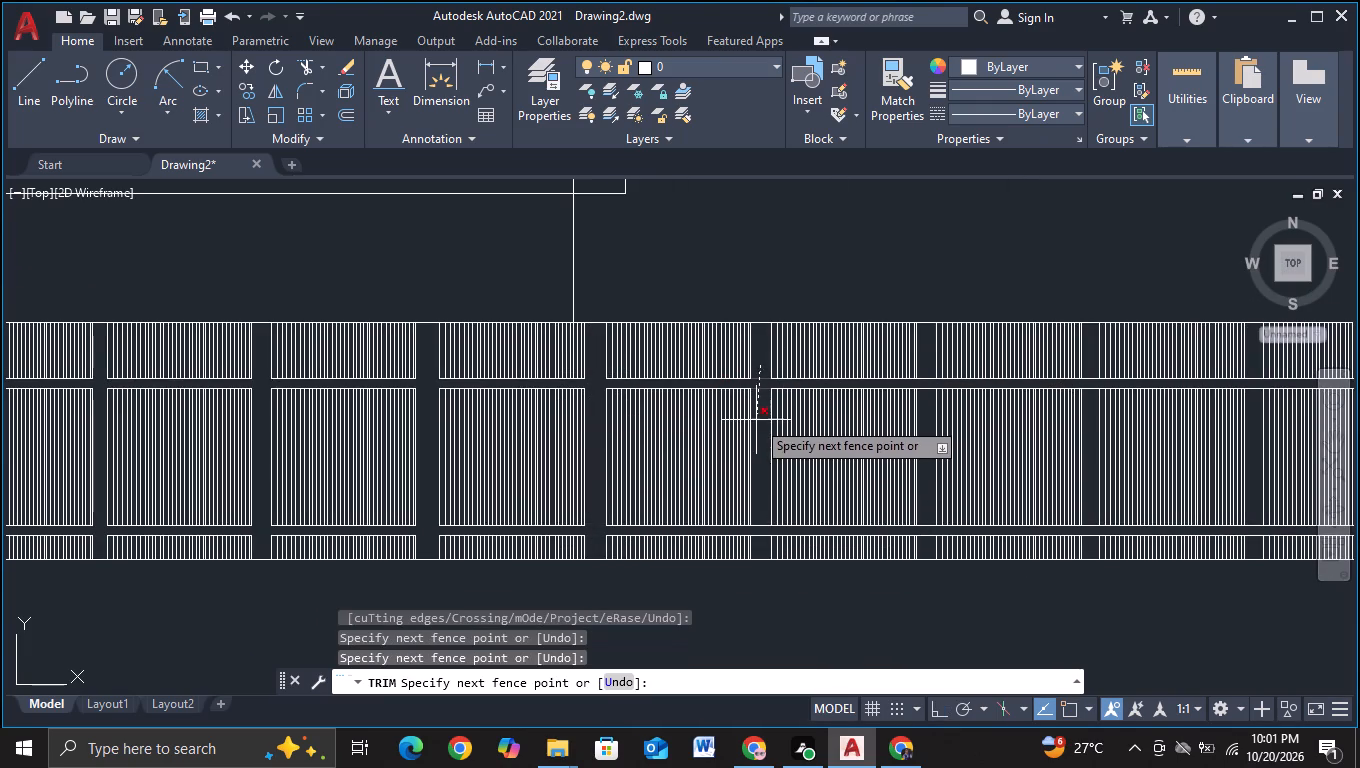
{"action": "left_click", "coordinate": [757, 418]}
{"action": "left_click", "coordinate": [760, 511]}
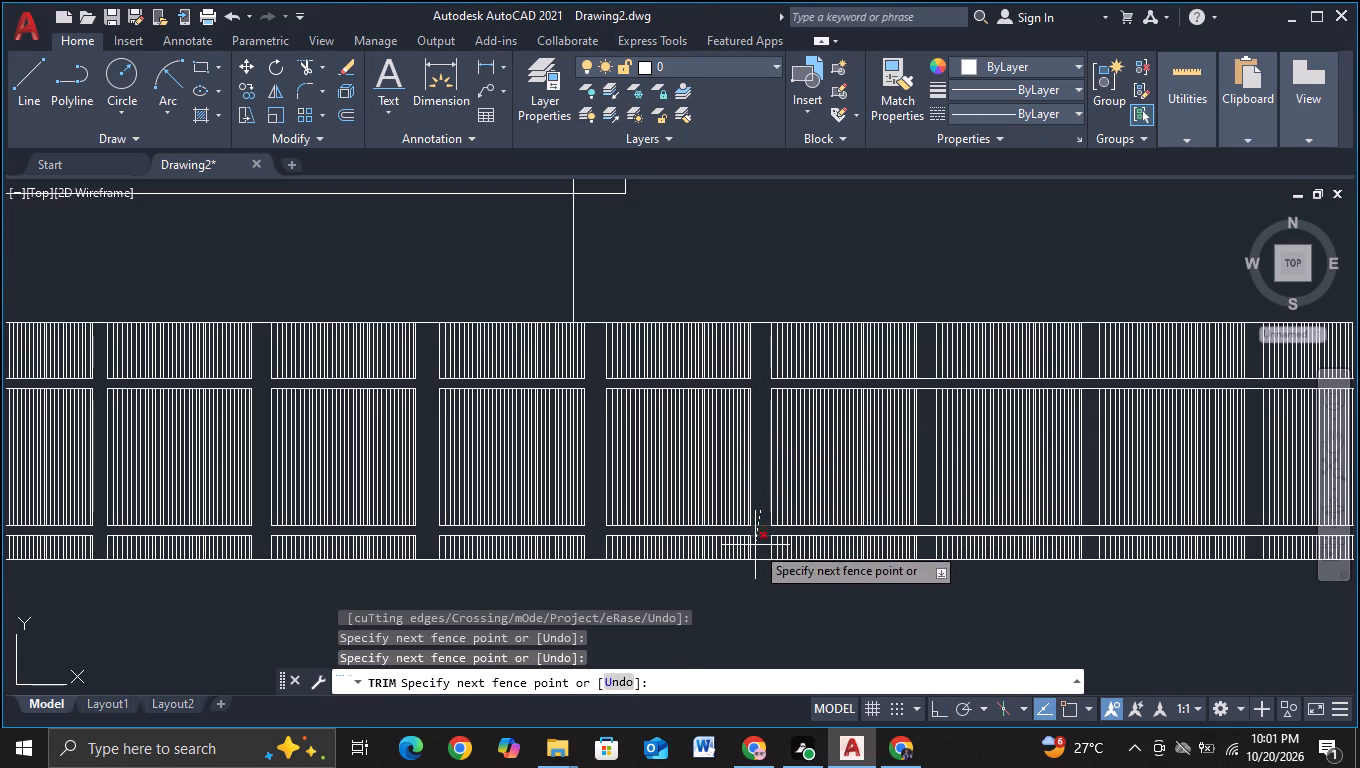
{"action": "left_click", "coordinate": [755, 545]}
{"action": "left_click", "coordinate": [926, 363]}
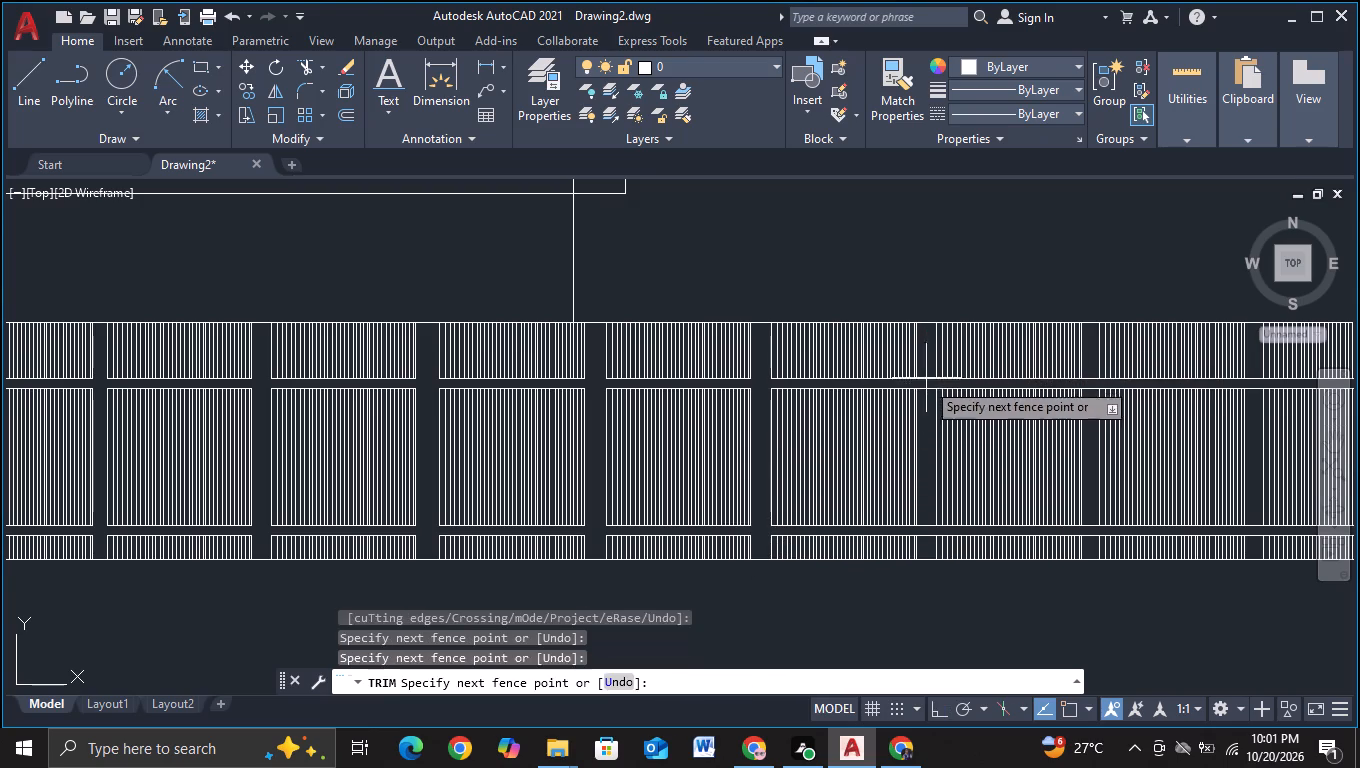
{"action": "left_click", "coordinate": [924, 401]}
{"action": "left_click", "coordinate": [927, 521]}
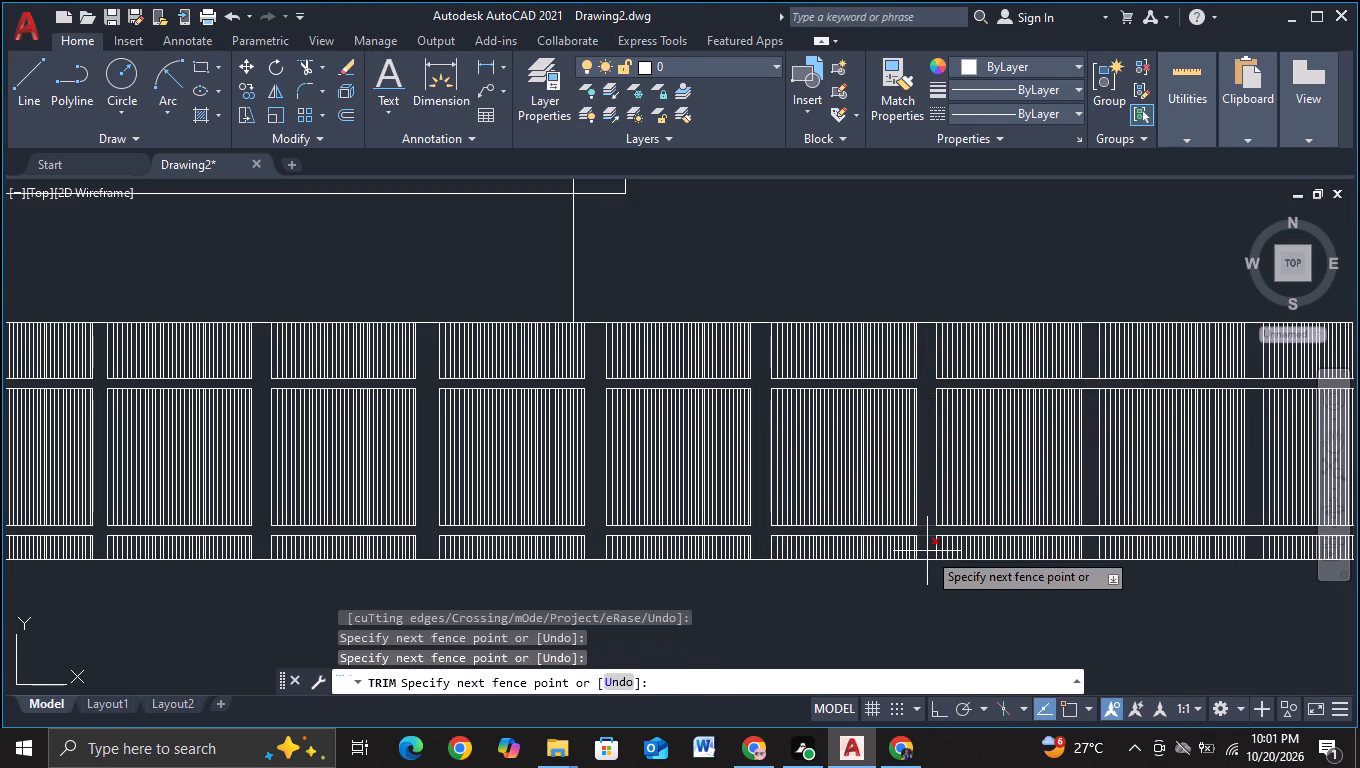
{"action": "left_click", "coordinate": [927, 552]}
Trim both bands' lines out of the last two gaps before the wall's final vertical line group.
{"action": "middle_click_drag", "start_coordinate": [991, 598], "coordinate": [558, 554]}
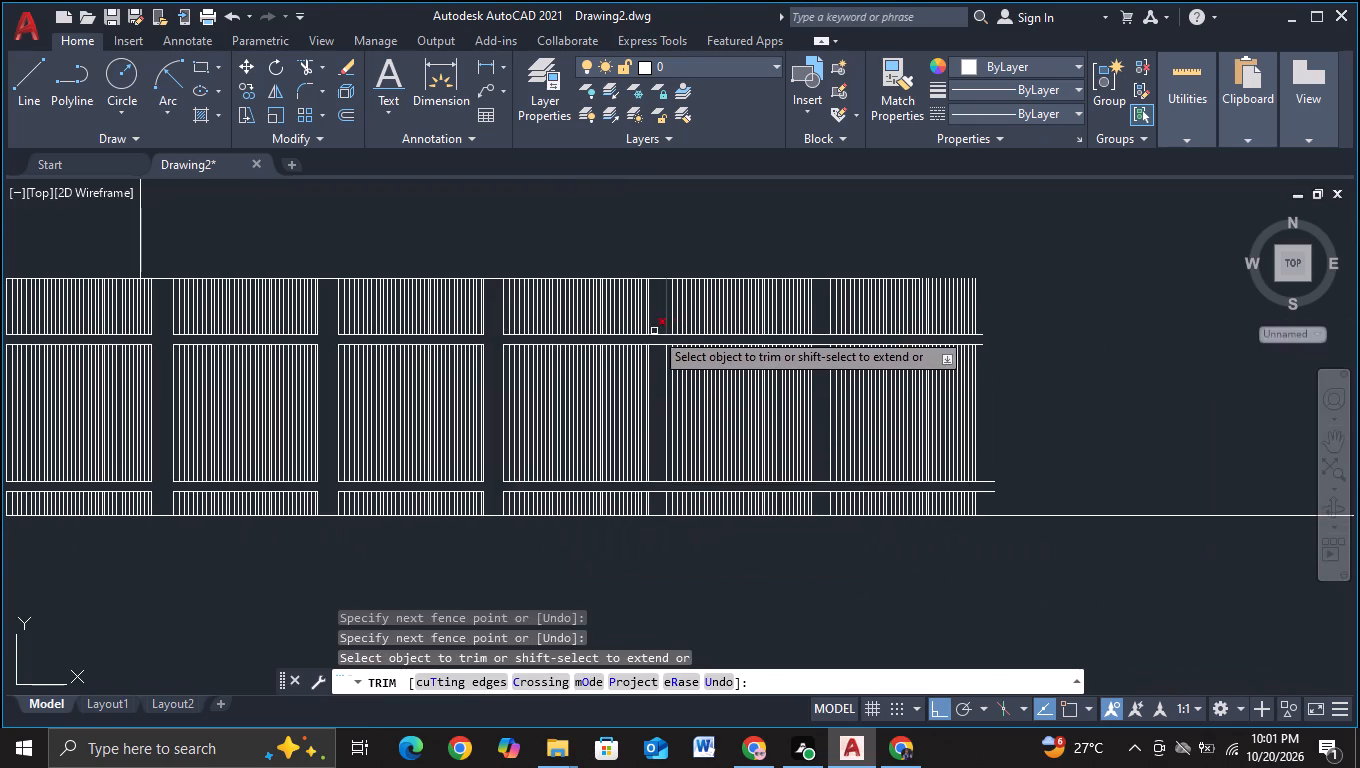
{"action": "left_click", "coordinate": [657, 325]}
{"action": "left_click", "coordinate": [658, 380]}
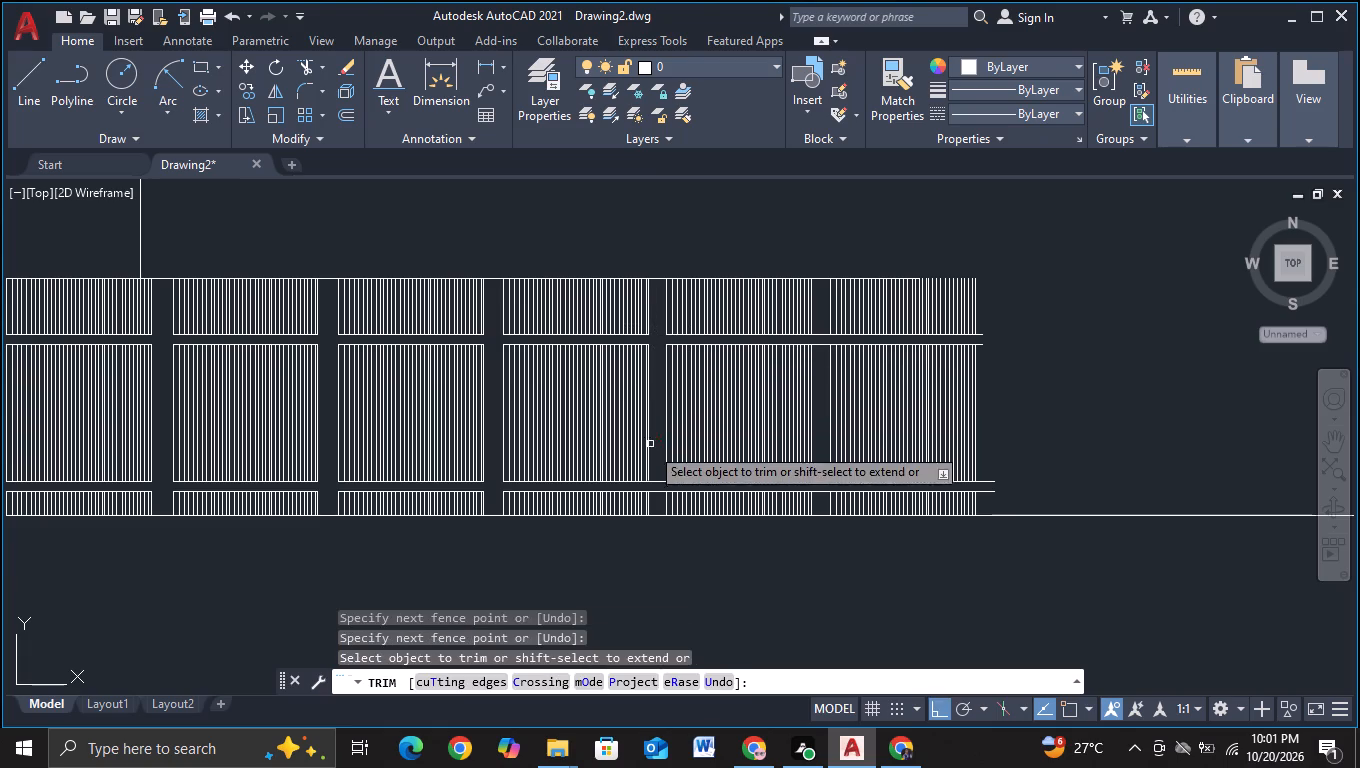
{"action": "left_click", "coordinate": [659, 466]}
{"action": "left_click", "coordinate": [658, 498]}
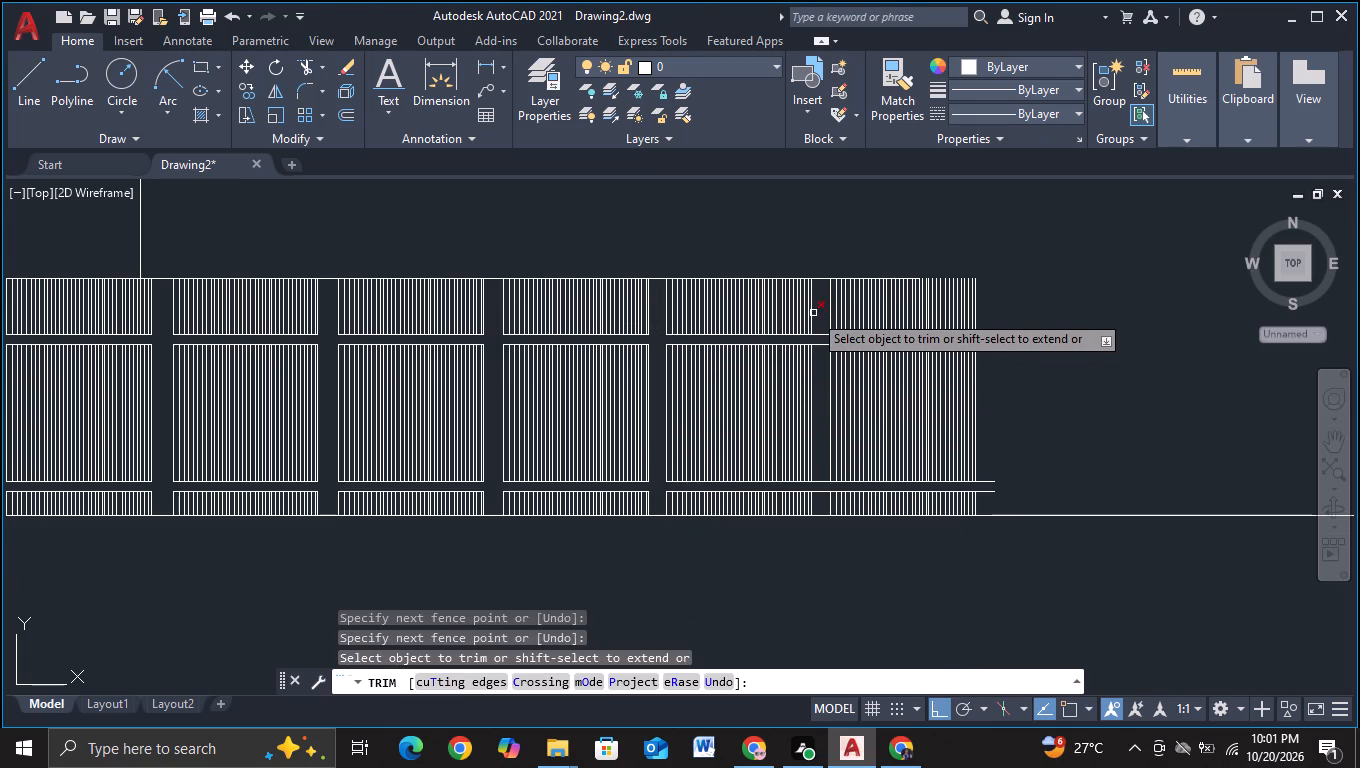
{"action": "left_click", "coordinate": [821, 326]}
{"action": "left_click", "coordinate": [821, 363]}
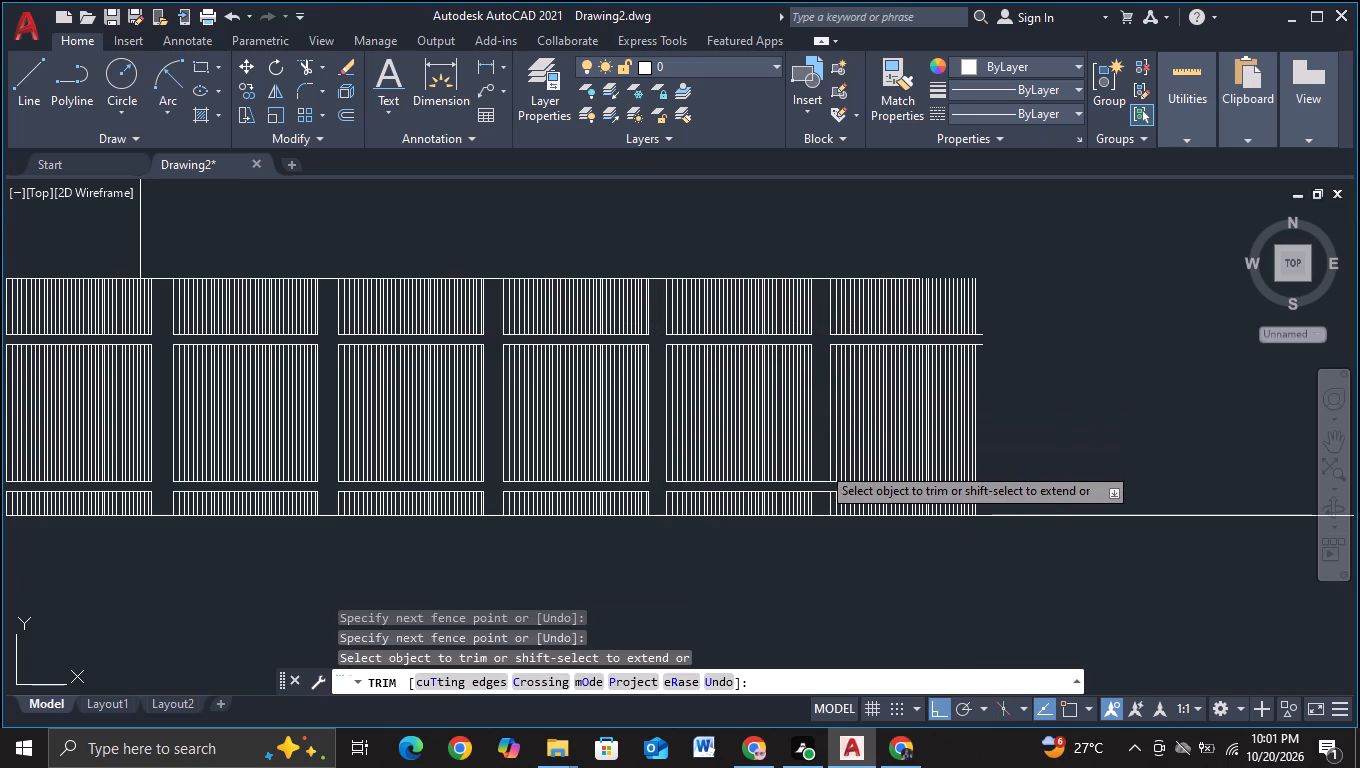
{"action": "left_click", "coordinate": [821, 465]}
{"action": "left_click", "coordinate": [823, 501]}
Trim the two lower band lines where they overrun the last vertical line at the wall's far end.
{"action": "scroll", "coordinate": [843, 526], "scroll_direction": "down", "scroll_amount": 1}
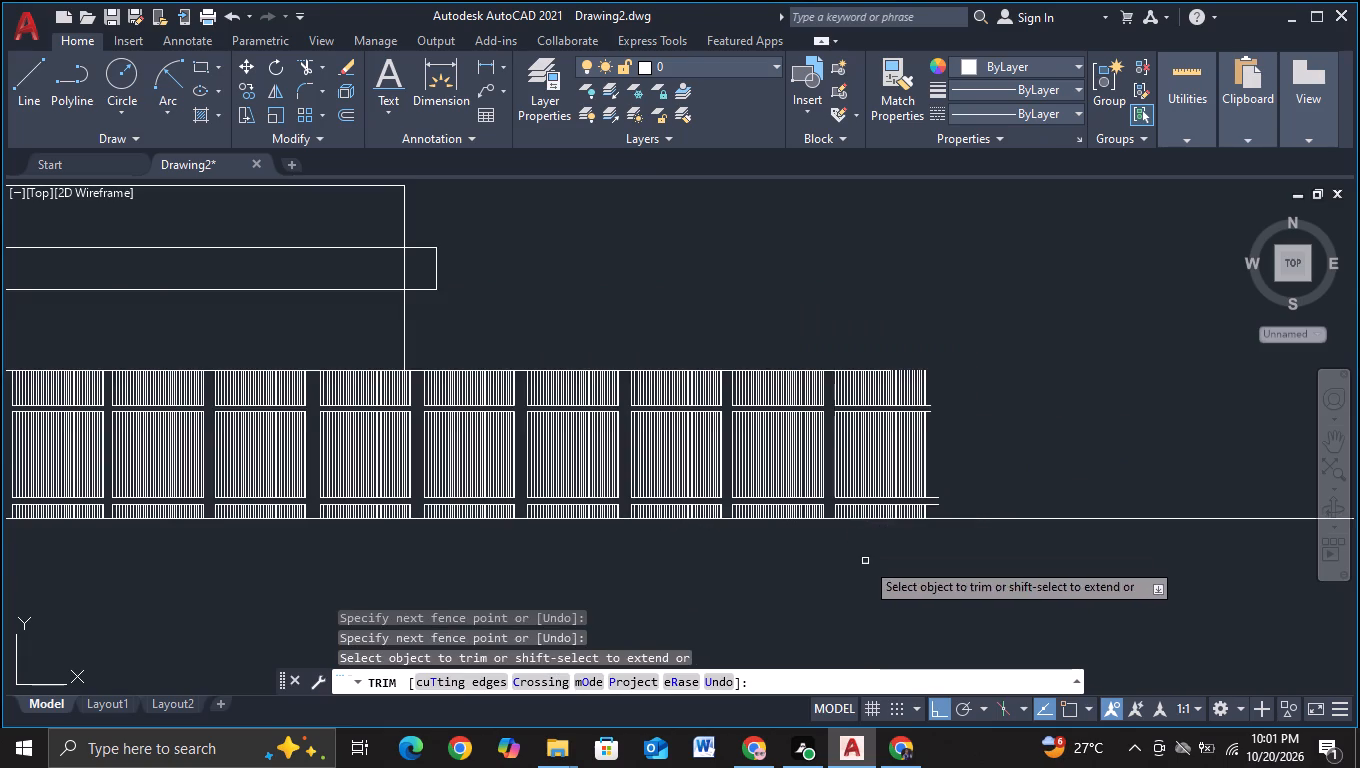
{"action": "middle_click_drag", "start_coordinate": [865, 561], "coordinate": [733, 532]}
{"action": "key", "text": "grave"}
{"action": "left_click", "coordinate": [10, 68]}
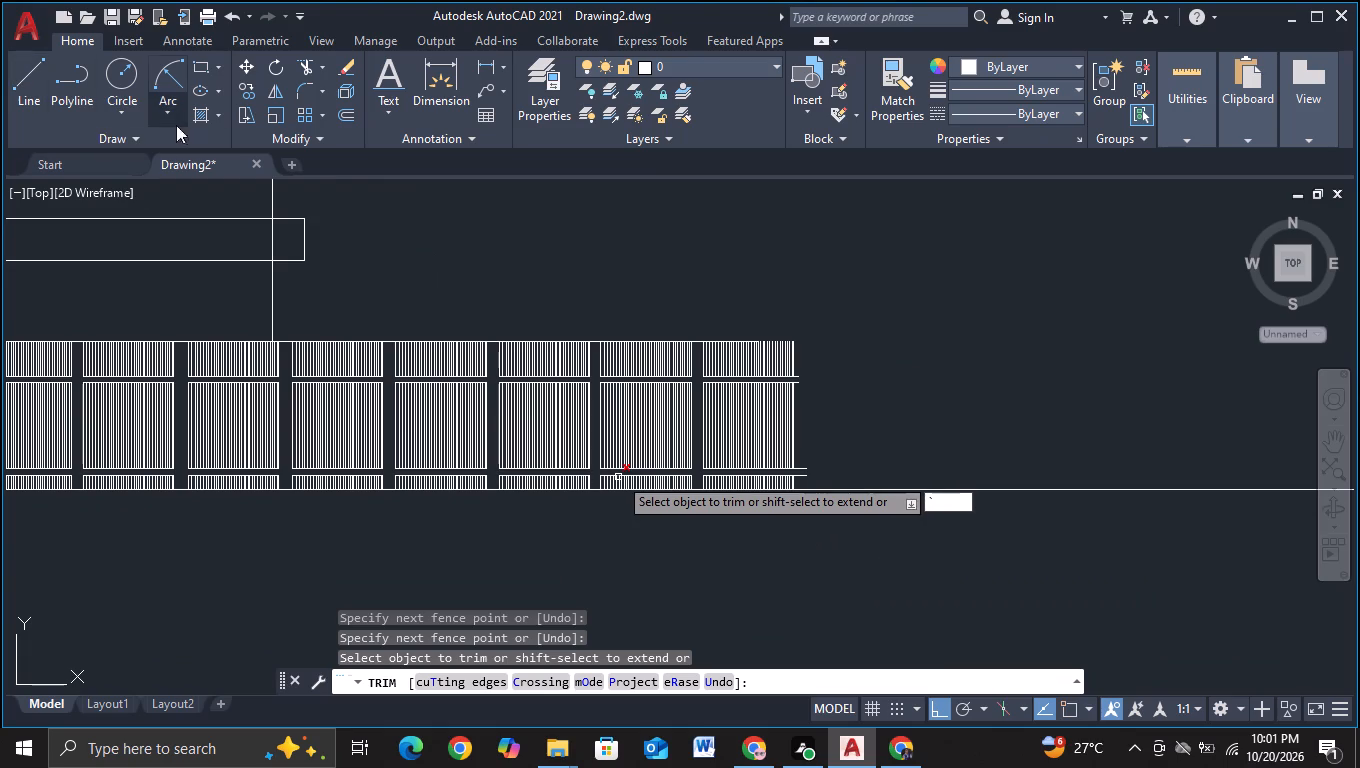
{"action": "scroll", "coordinate": [1004, 517], "scroll_direction": "up", "scroll_amount": 1}
{"action": "scroll", "coordinate": [851, 452], "scroll_direction": "up", "scroll_amount": 1}
{"action": "scroll", "coordinate": [632, 453], "scroll_direction": "up", "scroll_amount": 2}
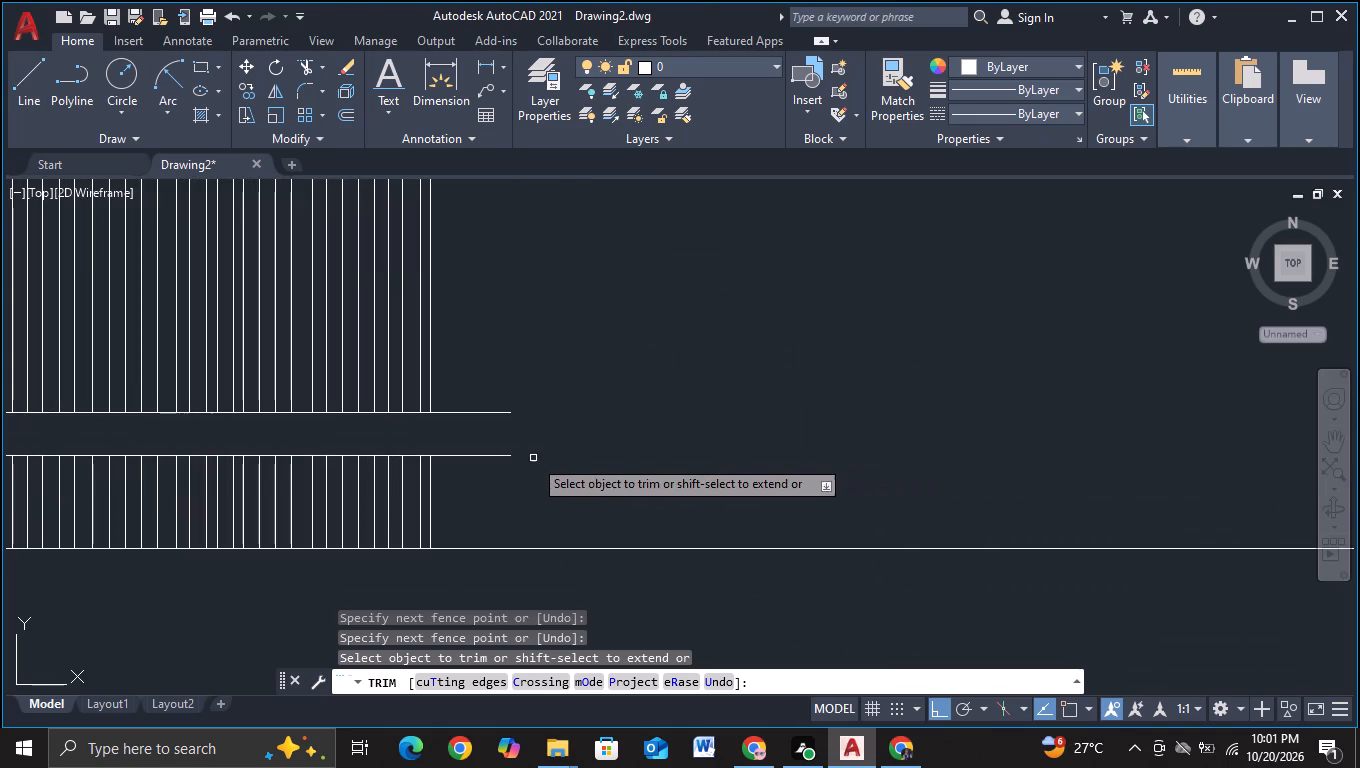
{"action": "left_click", "coordinate": [304, 60]}
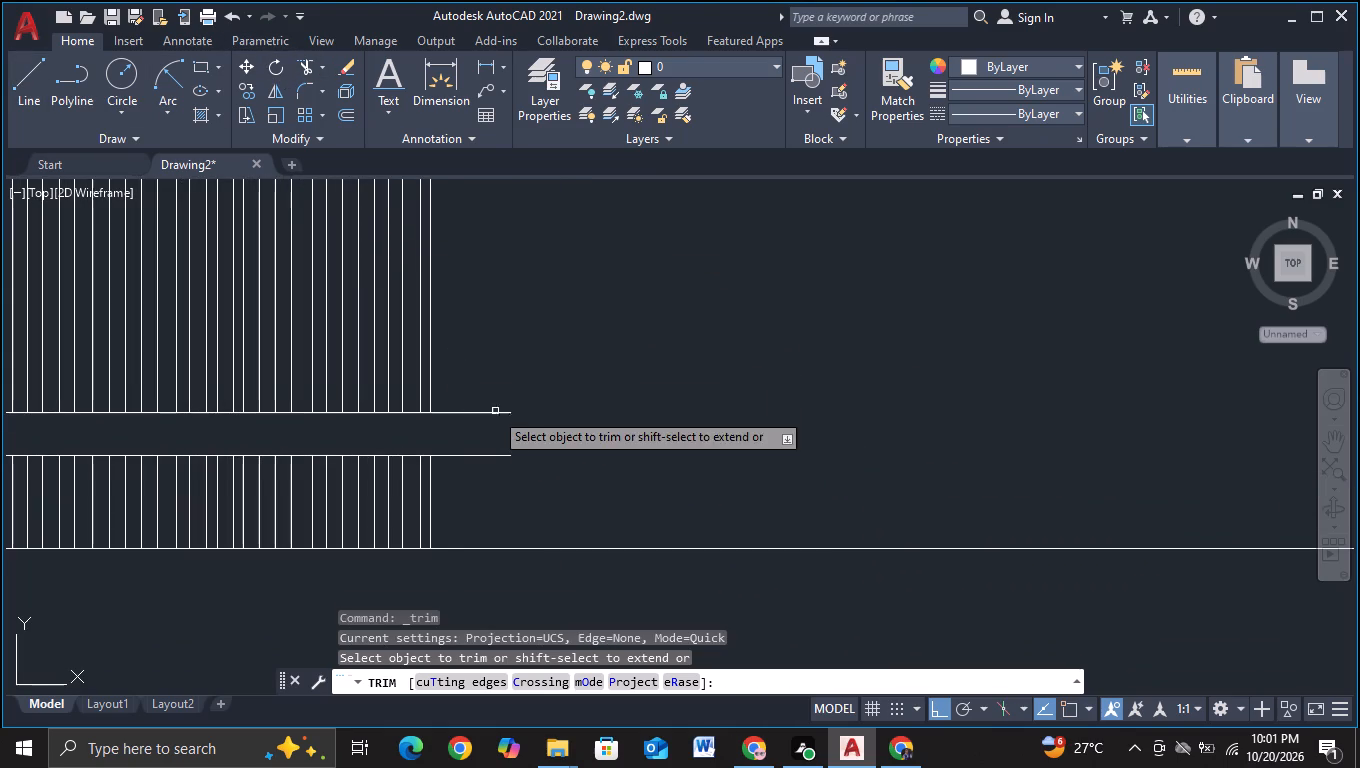
{"action": "left_click_drag", "start_coordinate": [474, 384], "coordinate": [473, 488]}
Trim the two upper band lines where they overrun the last vertical line at the wall's far end.
{"action": "middle_click_drag", "start_coordinate": [496, 317], "coordinate": [515, 517]}
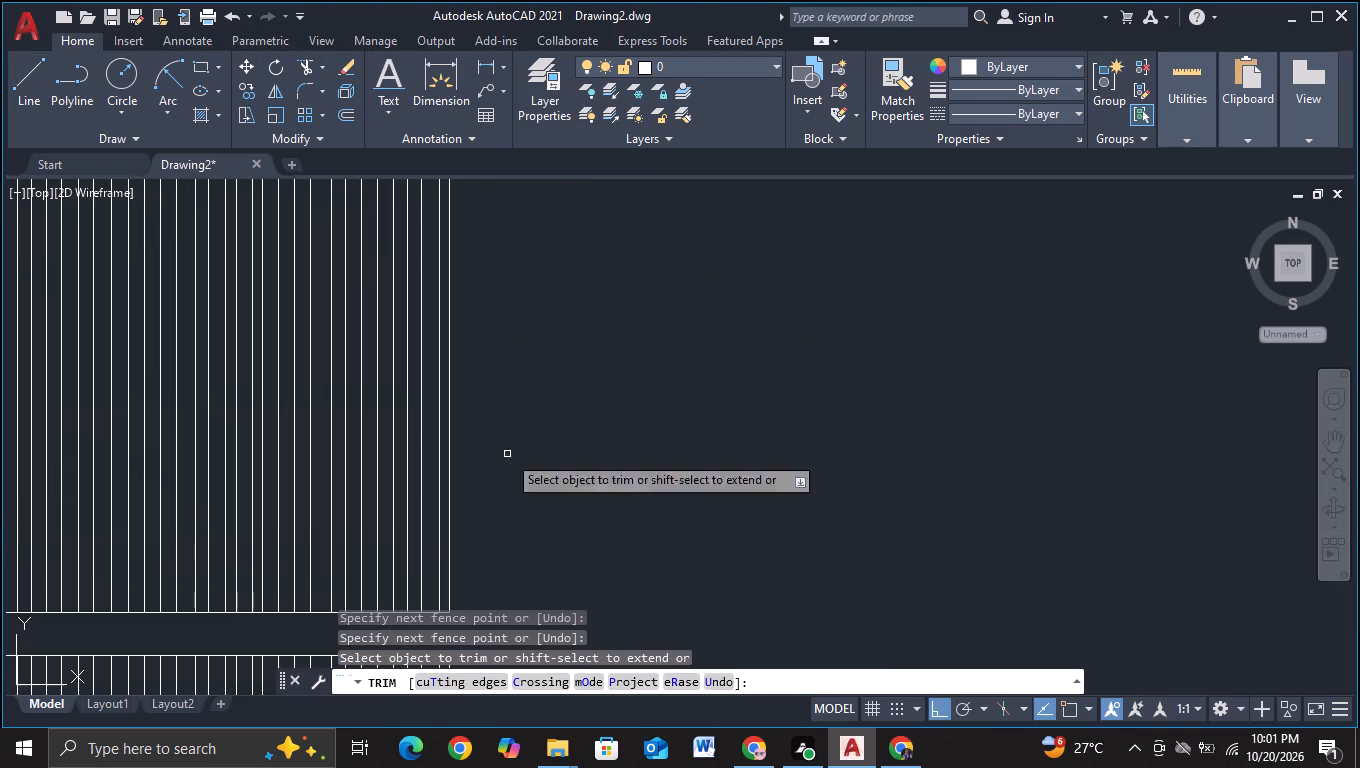
{"action": "scroll", "coordinate": [513, 362], "scroll_direction": "down", "scroll_amount": 3}
{"action": "scroll", "coordinate": [513, 269], "scroll_direction": "up", "scroll_amount": 2}
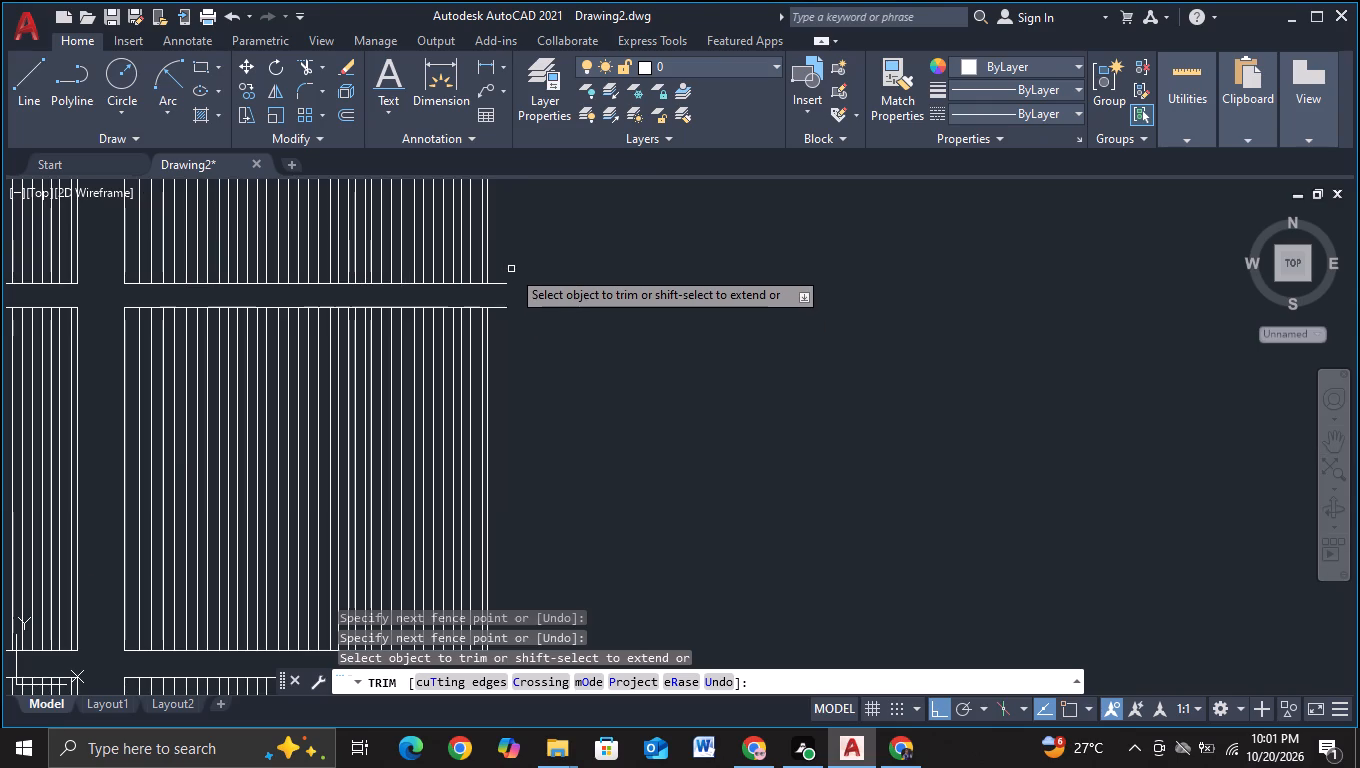
{"action": "left_click", "coordinate": [497, 269]}
{"action": "left_click", "coordinate": [509, 351]}
{"action": "scroll", "coordinate": [544, 359], "scroll_direction": "down", "scroll_amount": 2}
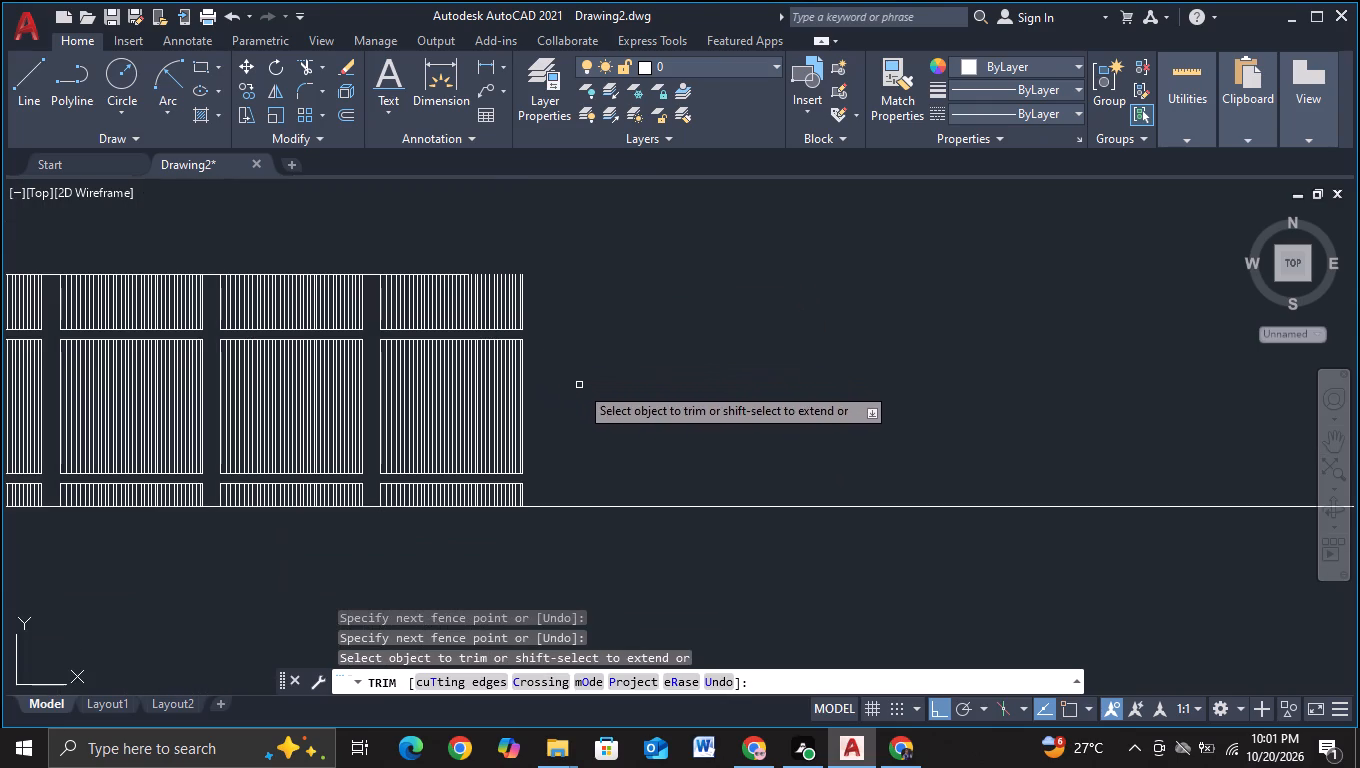
{"action": "key", "text": "grave"}
Trim both bands' lines out of the narrow strip before the first vertical line group, beside the building.
{"action": "scroll", "coordinate": [590, 383], "scroll_direction": "down", "scroll_amount": 1}
{"action": "scroll", "coordinate": [678, 371], "scroll_direction": "down", "scroll_amount": 1}
{"action": "middle_click_drag", "start_coordinate": [683, 323], "coordinate": [798, 274]}
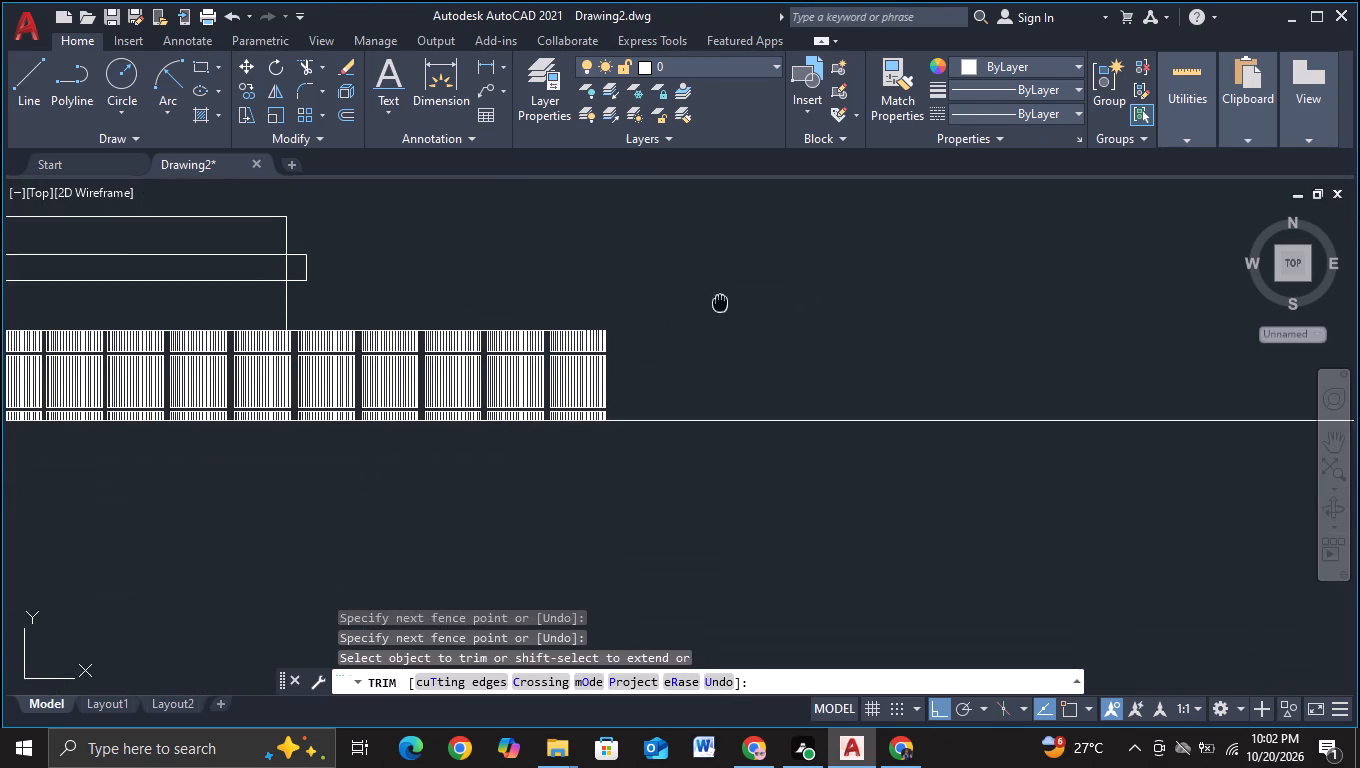
{"action": "middle_click_drag", "start_coordinate": [798, 274], "coordinate": [885, 253]}
{"action": "scroll", "coordinate": [889, 320], "scroll_direction": "down", "scroll_amount": 2}
{"action": "middle_click_drag", "start_coordinate": [716, 410], "coordinate": [742, 414]}
{"action": "scroll", "coordinate": [743, 413], "scroll_direction": "up", "scroll_amount": 2}
{"action": "middle_click_drag", "start_coordinate": [647, 394], "coordinate": [649, 391]}
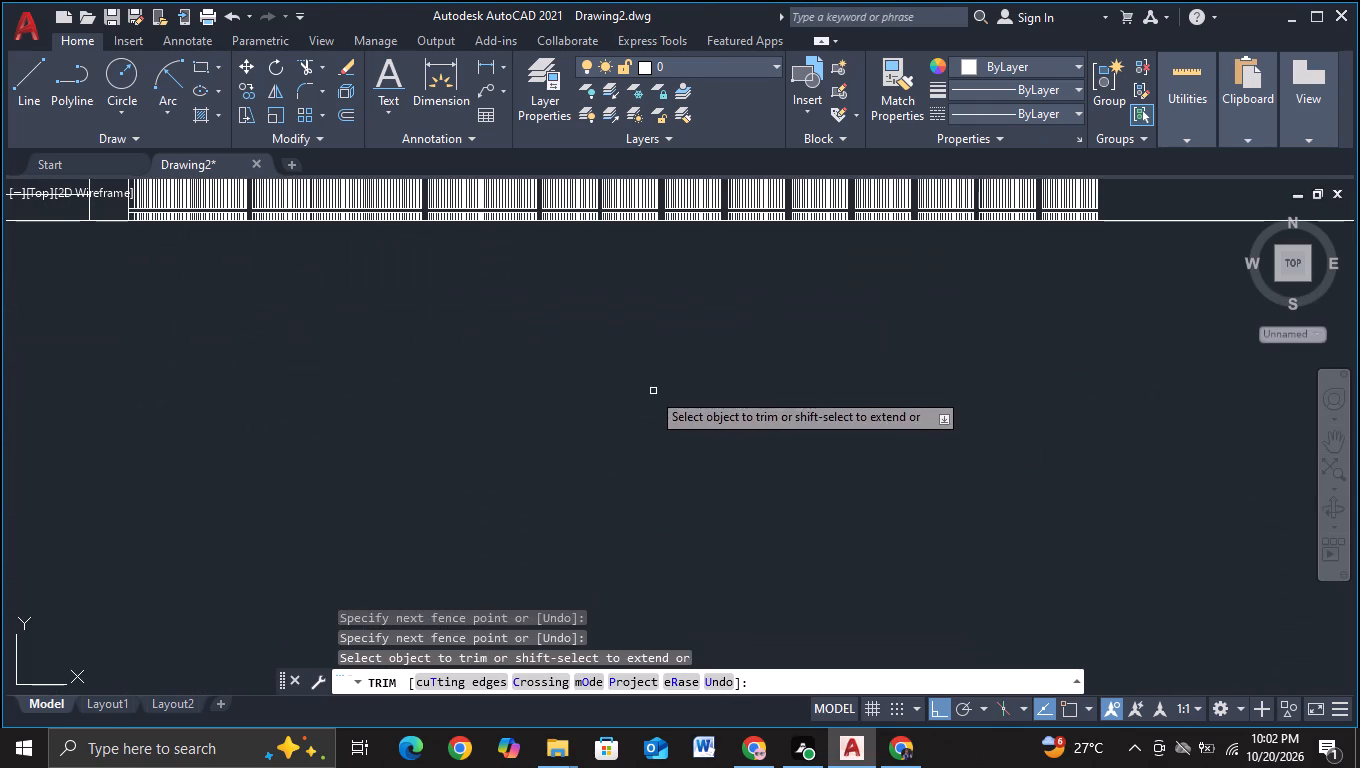
{"action": "middle_click_drag", "start_coordinate": [649, 391], "coordinate": [651, 498]}
{"action": "scroll", "coordinate": [406, 369], "scroll_direction": "up", "scroll_amount": 1}
{"action": "middle_click_drag", "start_coordinate": [335, 361], "coordinate": [1206, 398]}
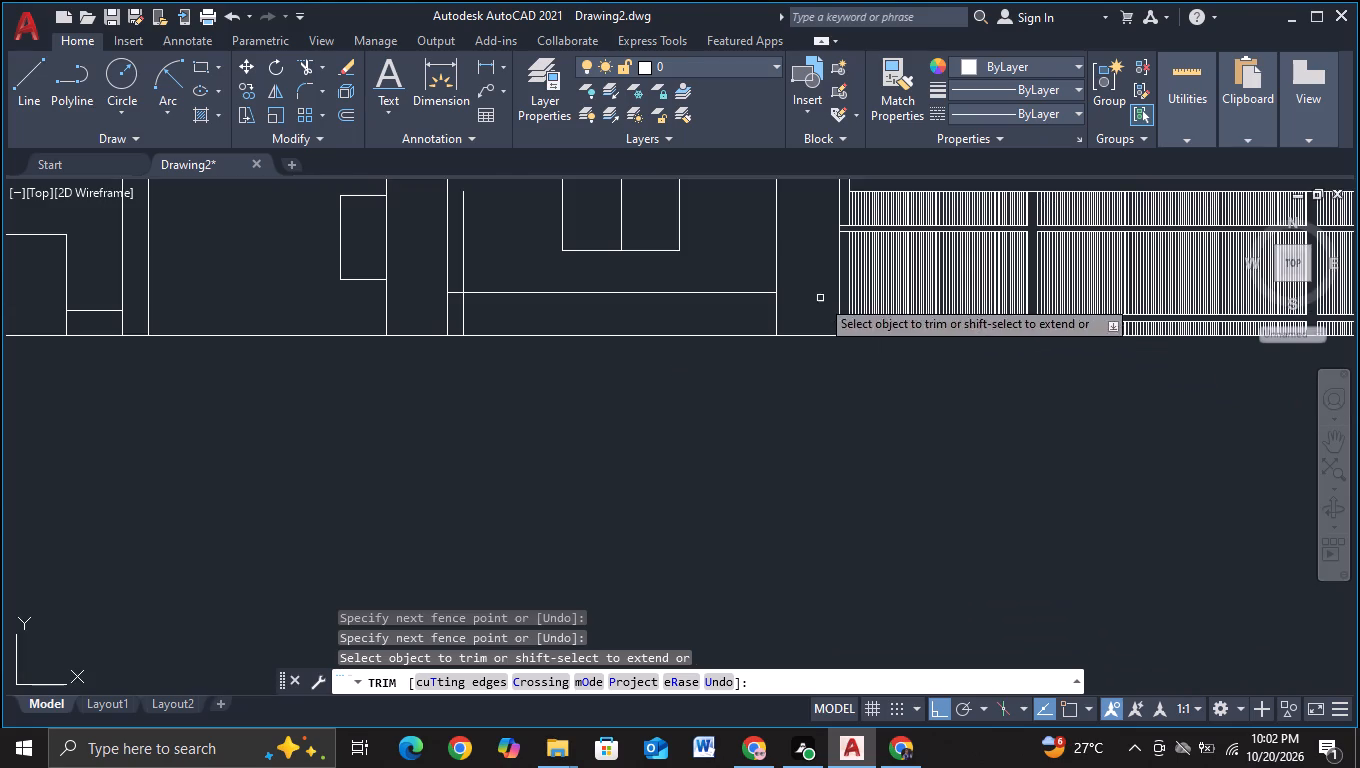
{"action": "scroll", "coordinate": [807, 249], "scroll_direction": "up", "scroll_amount": 2}
{"action": "left_click", "coordinate": [303, 62]}
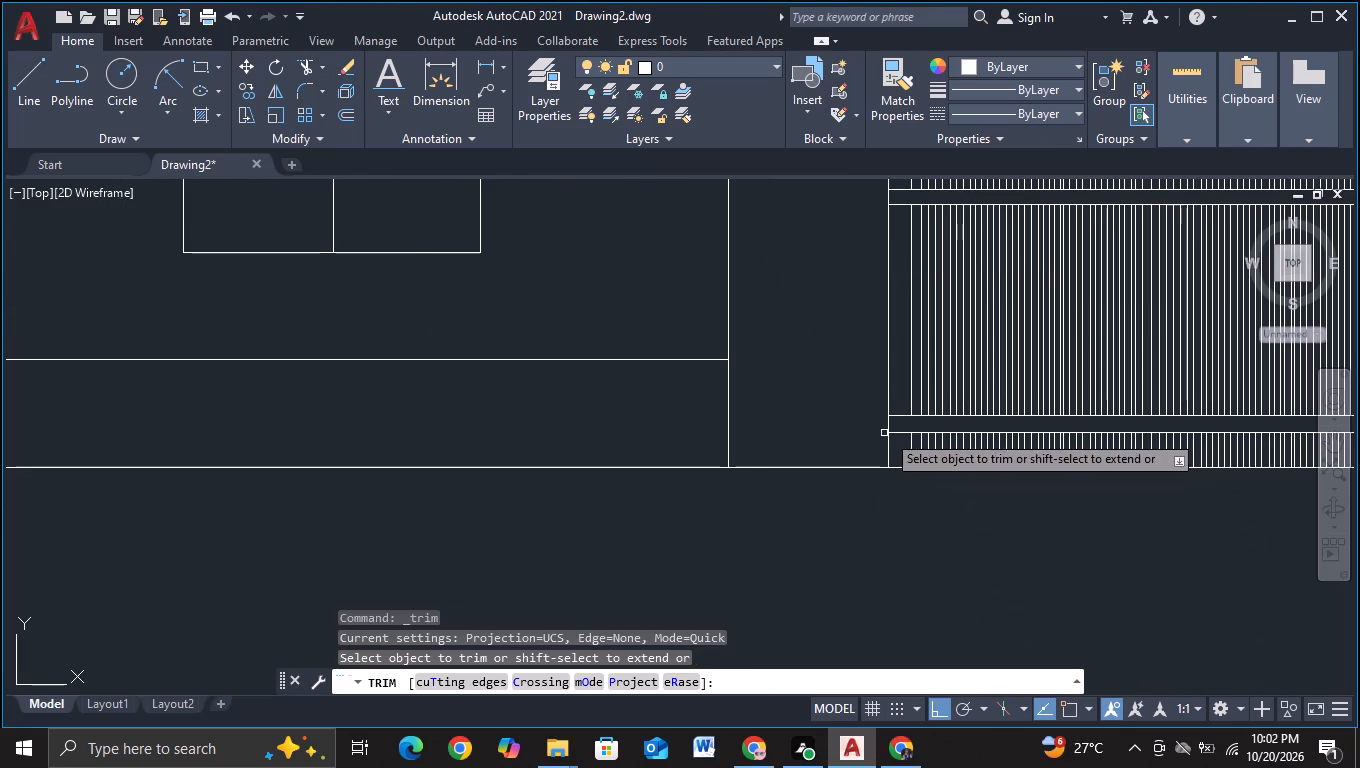
{"action": "left_click", "coordinate": [900, 406]}
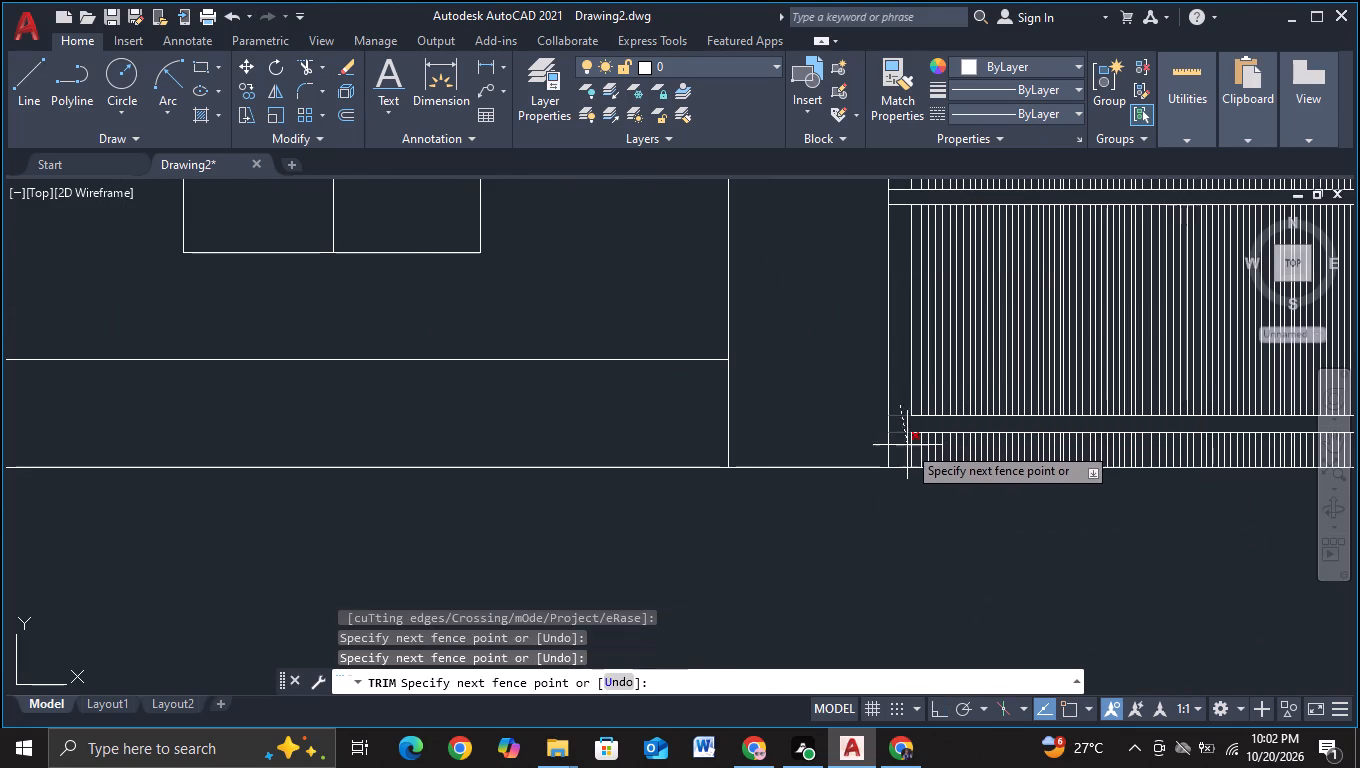
{"action": "left_click", "coordinate": [907, 445]}
{"action": "middle_click_drag", "start_coordinate": [806, 389], "coordinate": [753, 534]}
{"action": "left_click", "coordinate": [851, 317]}
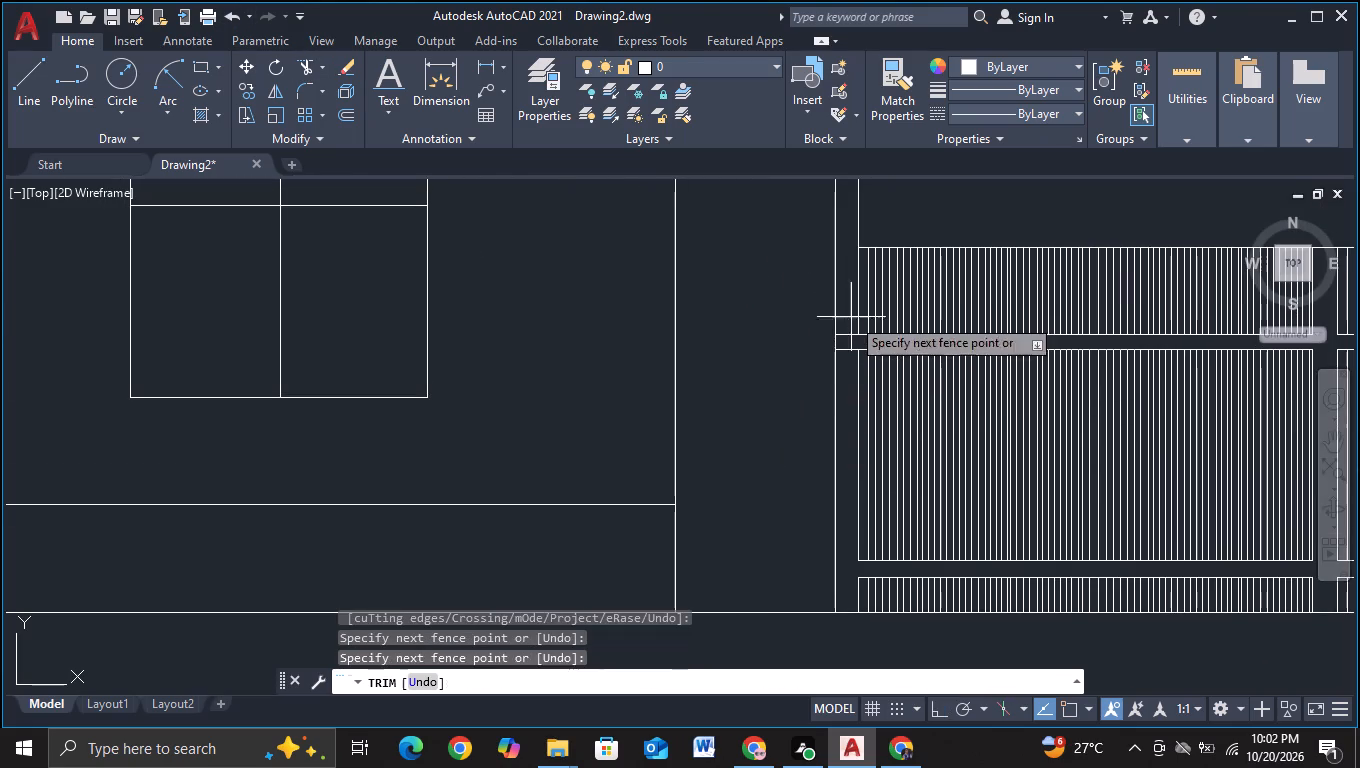
{"action": "left_click", "coordinate": [843, 379]}
{"action": "scroll", "coordinate": [773, 409], "scroll_direction": "down", "scroll_amount": 2}
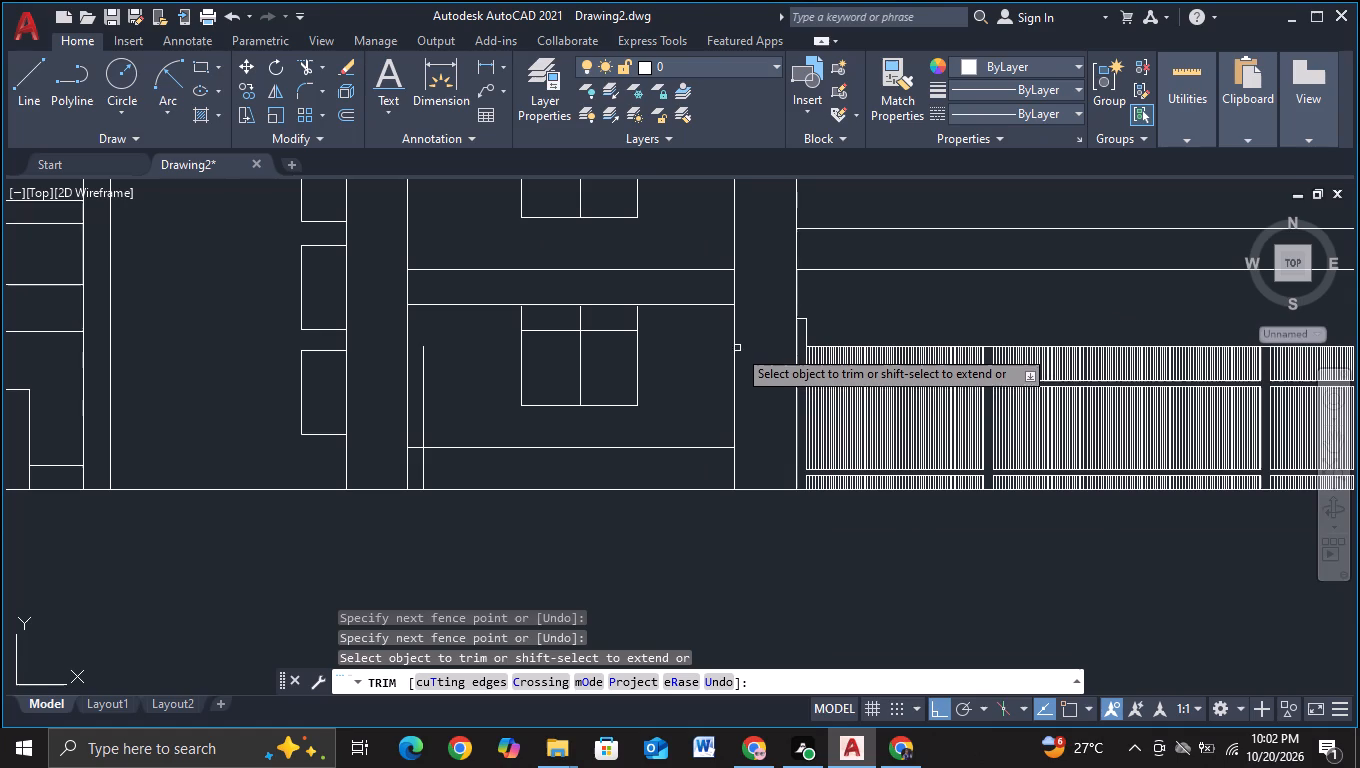
{"action": "key", "text": "Escape"}
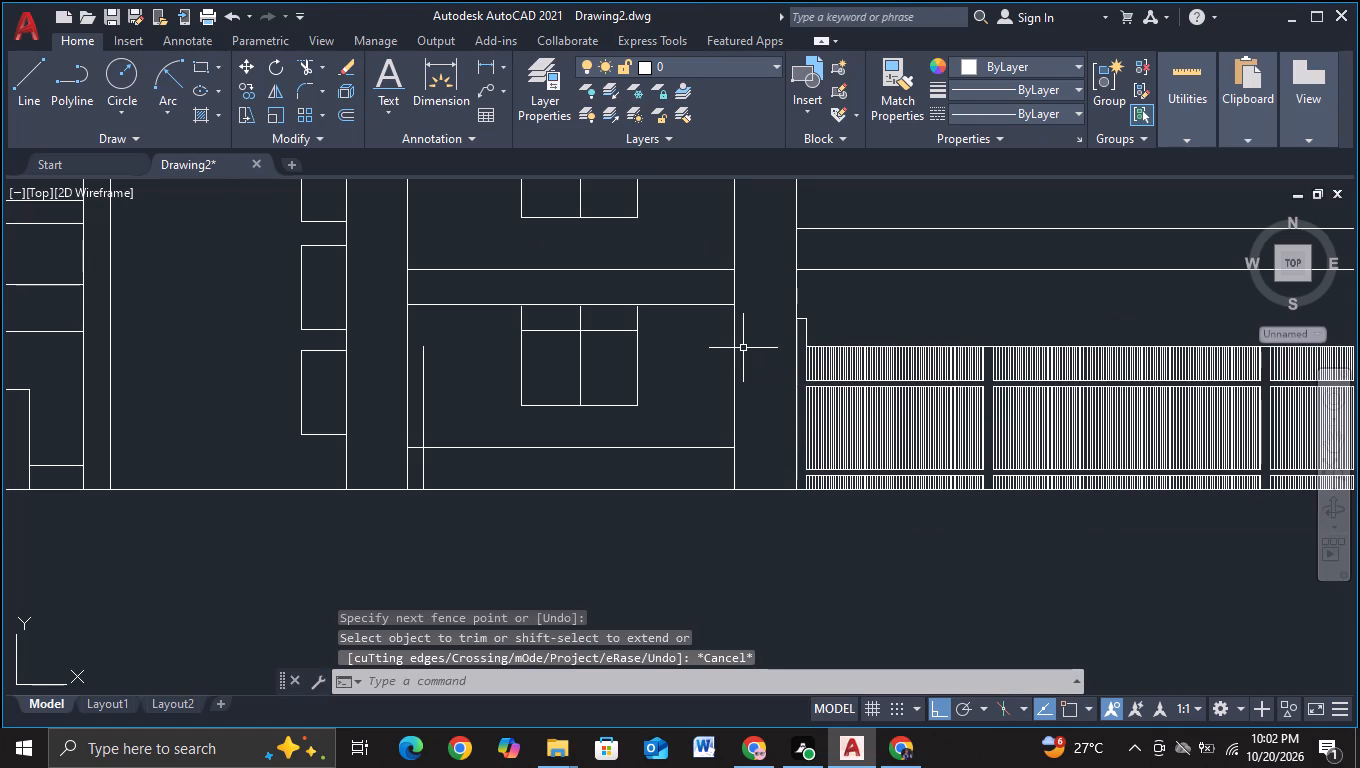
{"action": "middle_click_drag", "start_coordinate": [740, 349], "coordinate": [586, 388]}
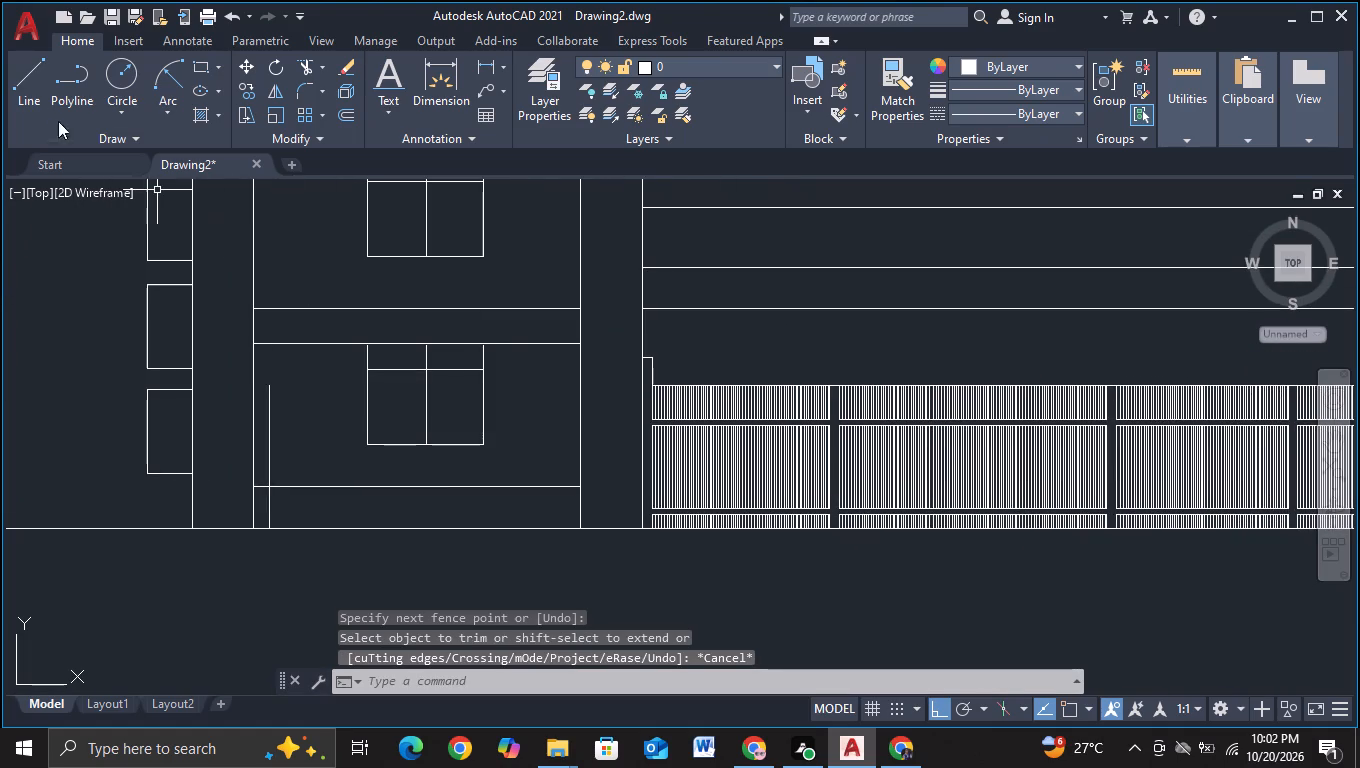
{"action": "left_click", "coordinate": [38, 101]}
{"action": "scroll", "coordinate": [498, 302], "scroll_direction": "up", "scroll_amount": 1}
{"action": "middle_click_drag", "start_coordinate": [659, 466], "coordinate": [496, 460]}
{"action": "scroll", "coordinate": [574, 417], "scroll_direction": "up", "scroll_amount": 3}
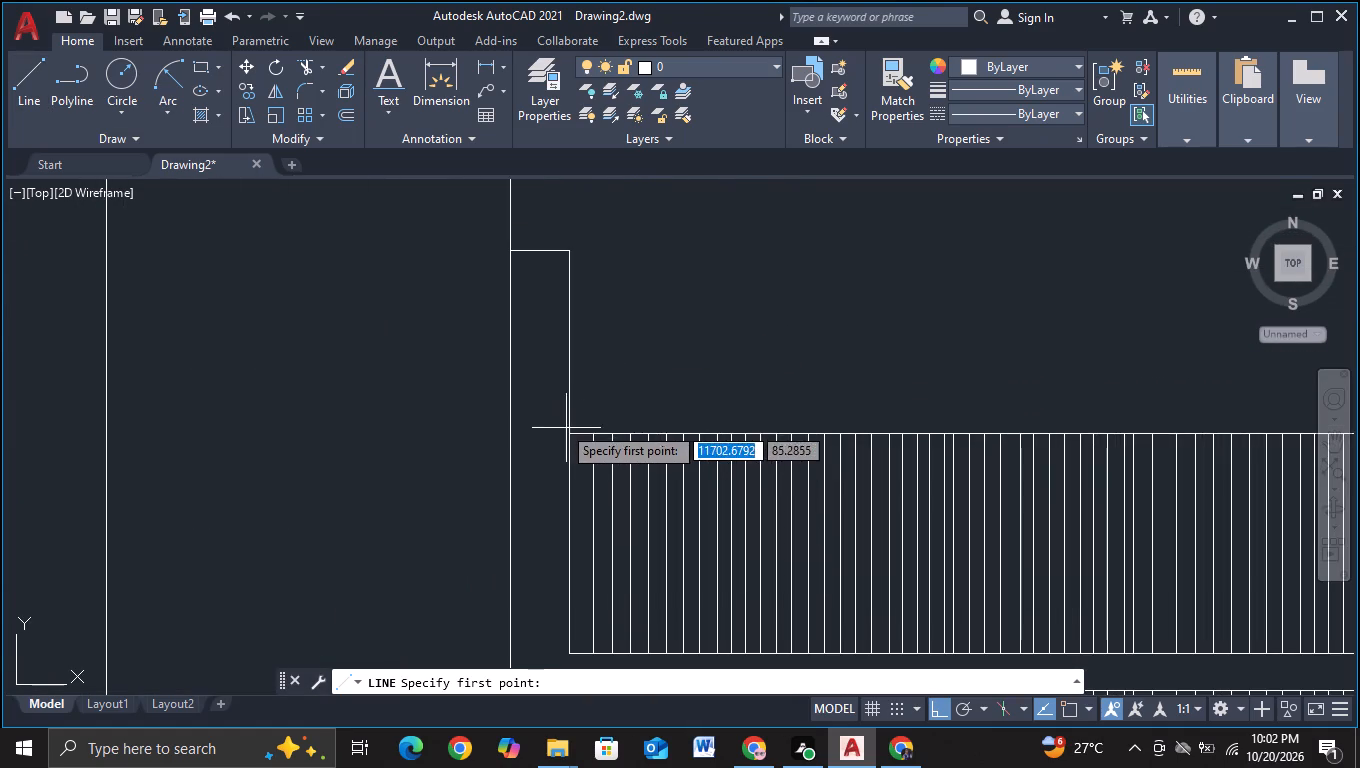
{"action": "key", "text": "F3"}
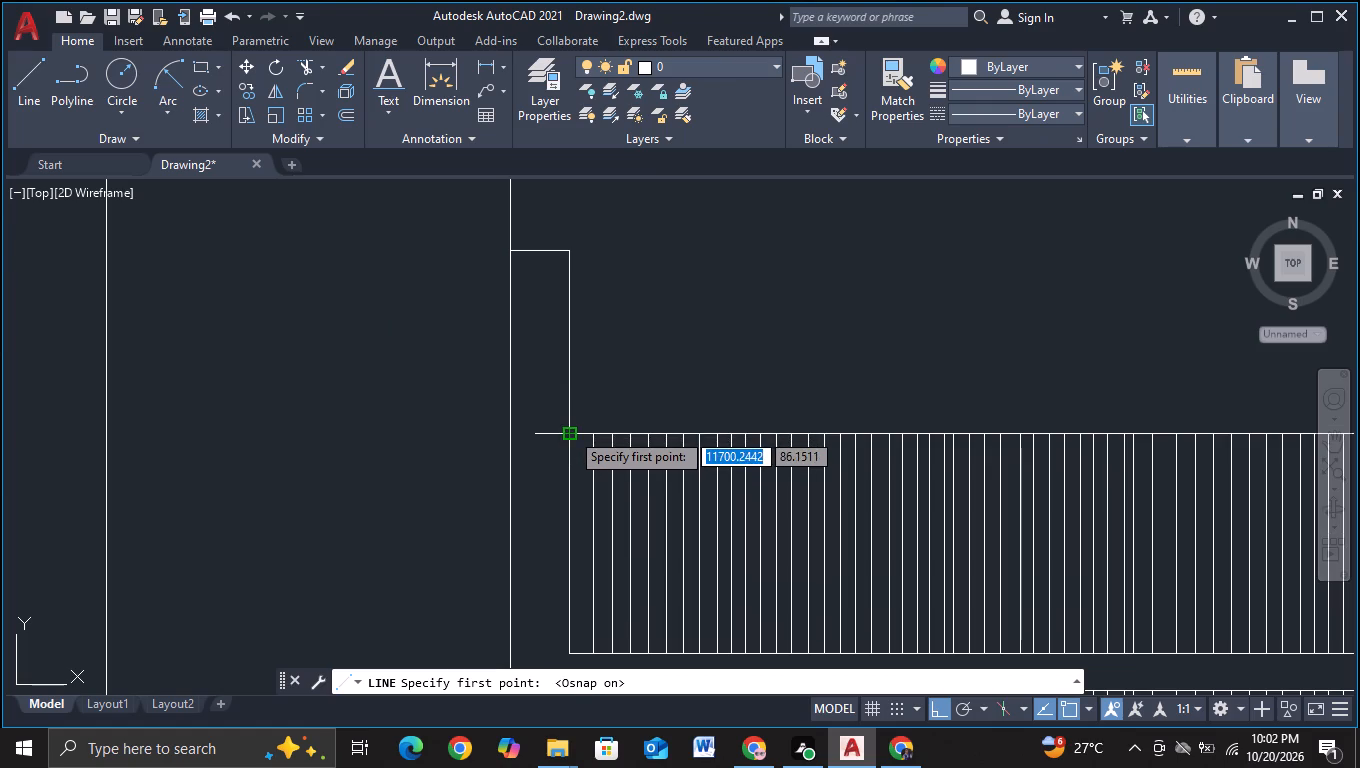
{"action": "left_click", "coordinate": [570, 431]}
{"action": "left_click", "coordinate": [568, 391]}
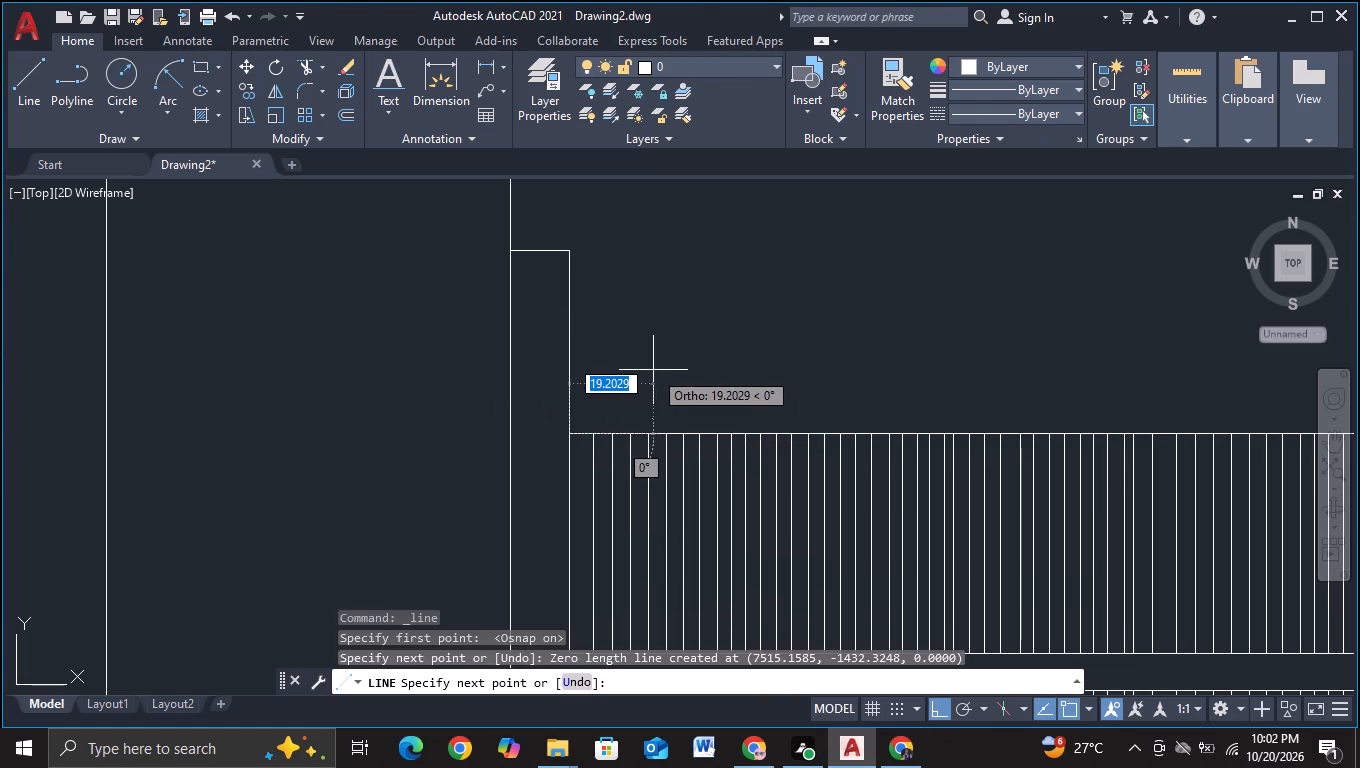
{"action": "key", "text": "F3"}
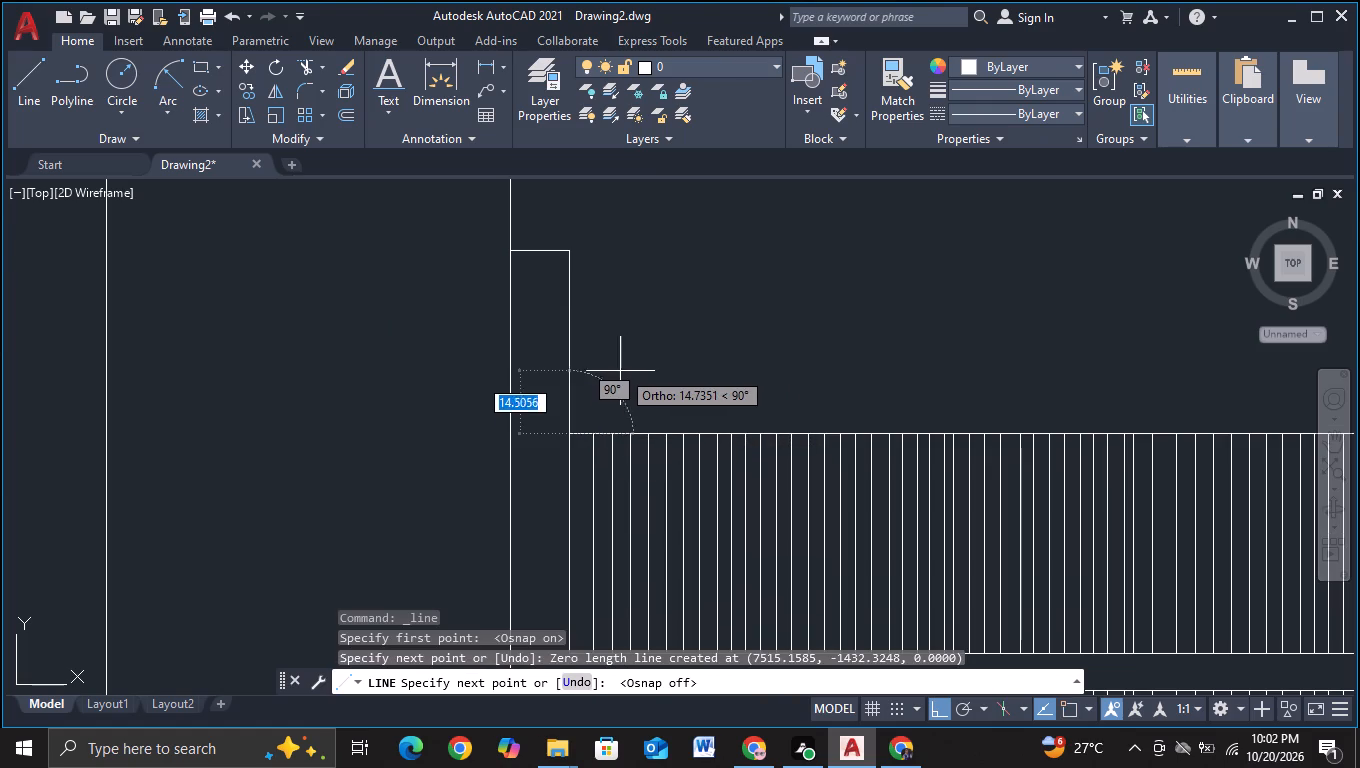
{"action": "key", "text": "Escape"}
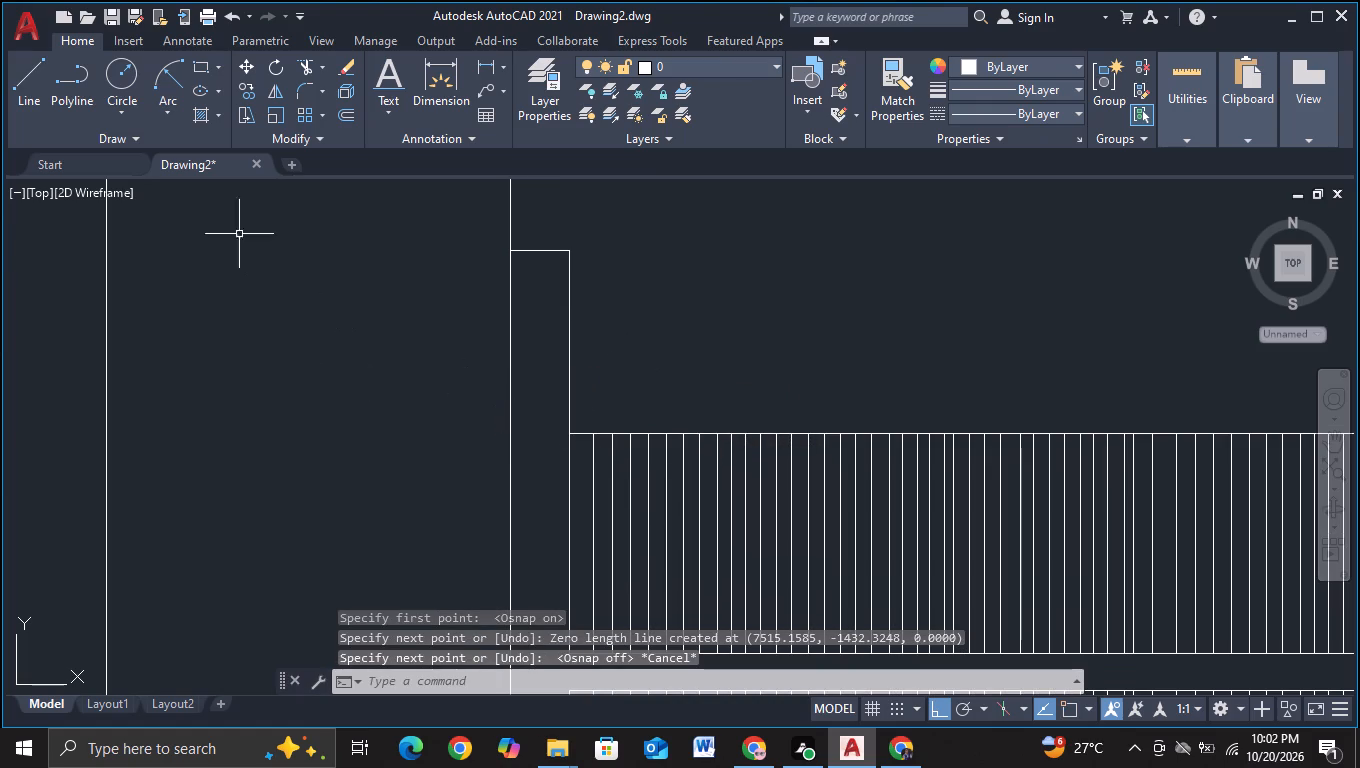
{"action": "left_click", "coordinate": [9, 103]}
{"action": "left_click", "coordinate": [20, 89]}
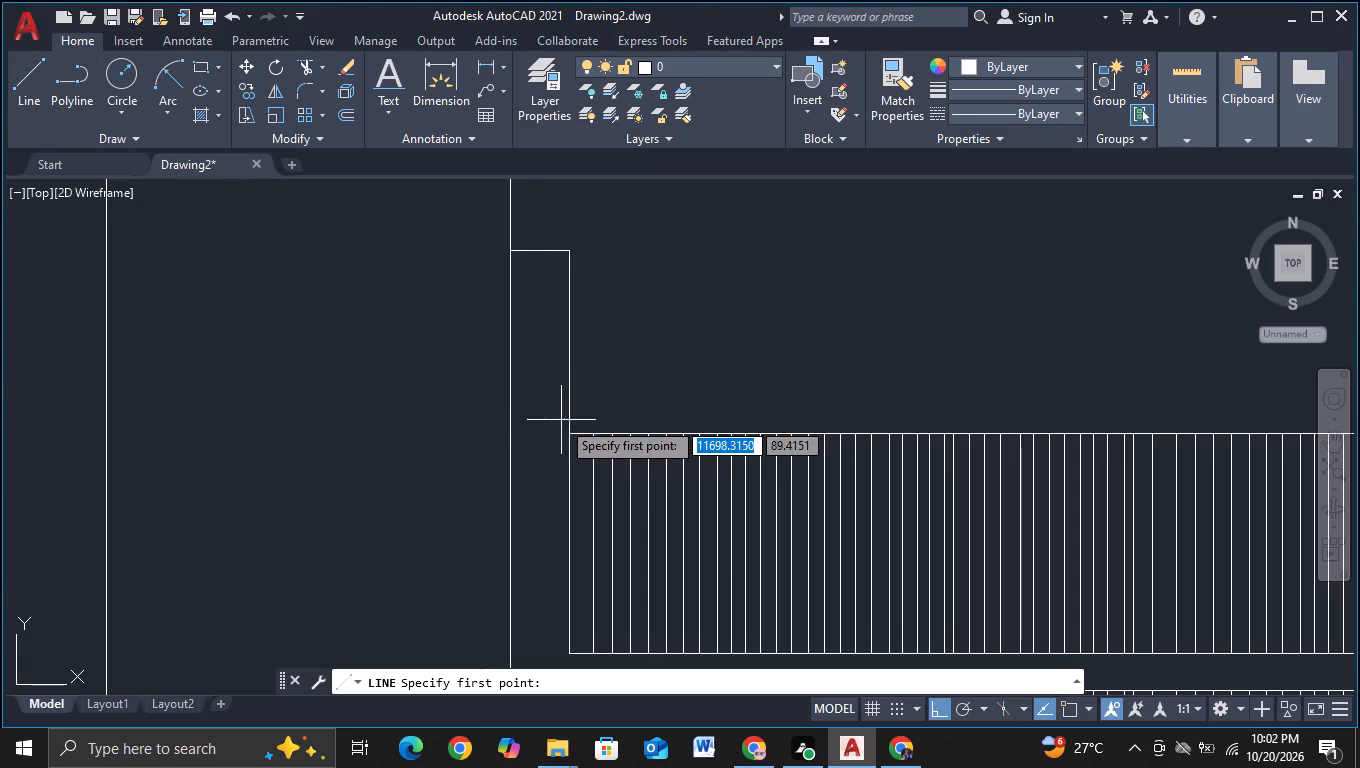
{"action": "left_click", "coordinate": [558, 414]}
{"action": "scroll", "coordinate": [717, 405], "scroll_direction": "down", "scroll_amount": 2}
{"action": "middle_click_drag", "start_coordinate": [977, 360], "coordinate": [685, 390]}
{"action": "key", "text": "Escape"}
Draw a horizontal coping line about 2265 long just above the panels, closing it down to the top of the last vertical line.
{"action": "left_click", "coordinate": [19, 76]}
{"action": "scroll", "coordinate": [295, 409], "scroll_direction": "up", "scroll_amount": 2}
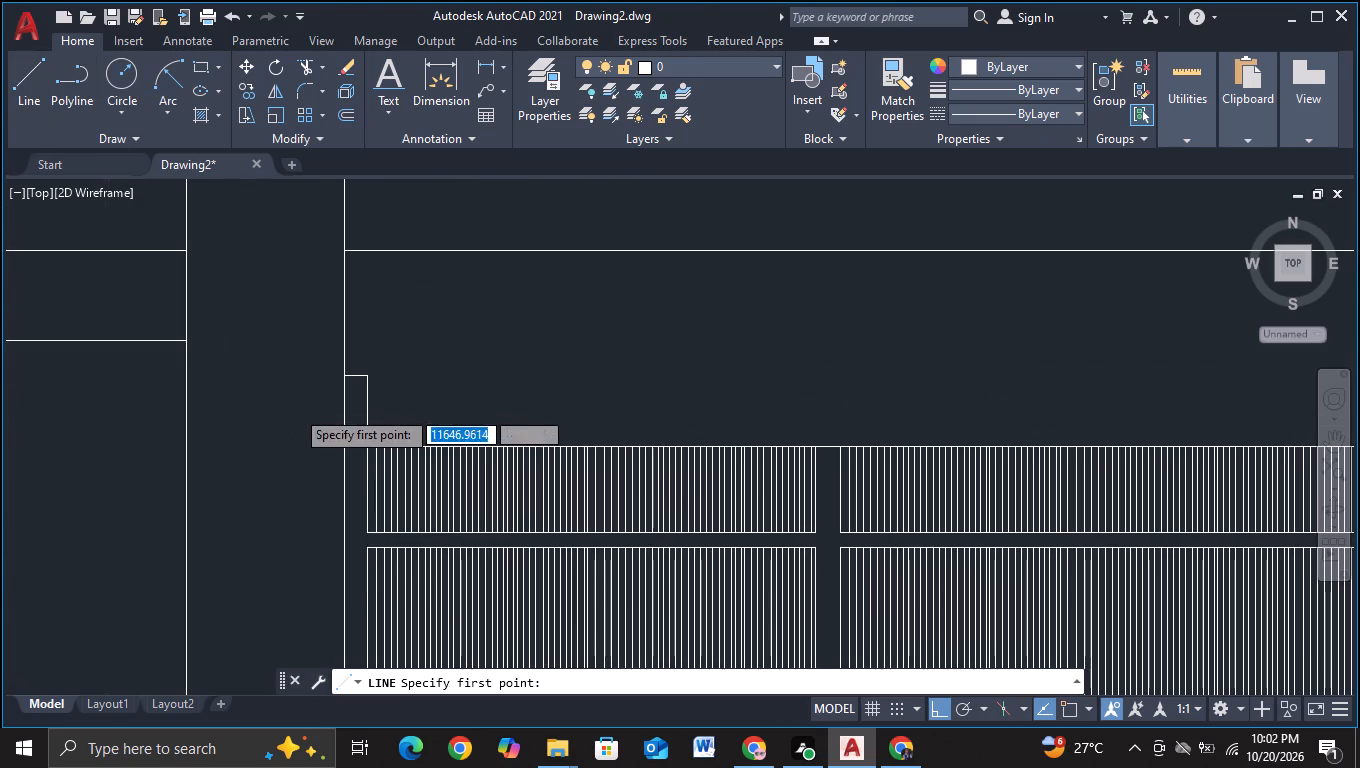
{"action": "left_click", "coordinate": [455, 473]}
{"action": "scroll", "coordinate": [723, 448], "scroll_direction": "down", "scroll_amount": 2}
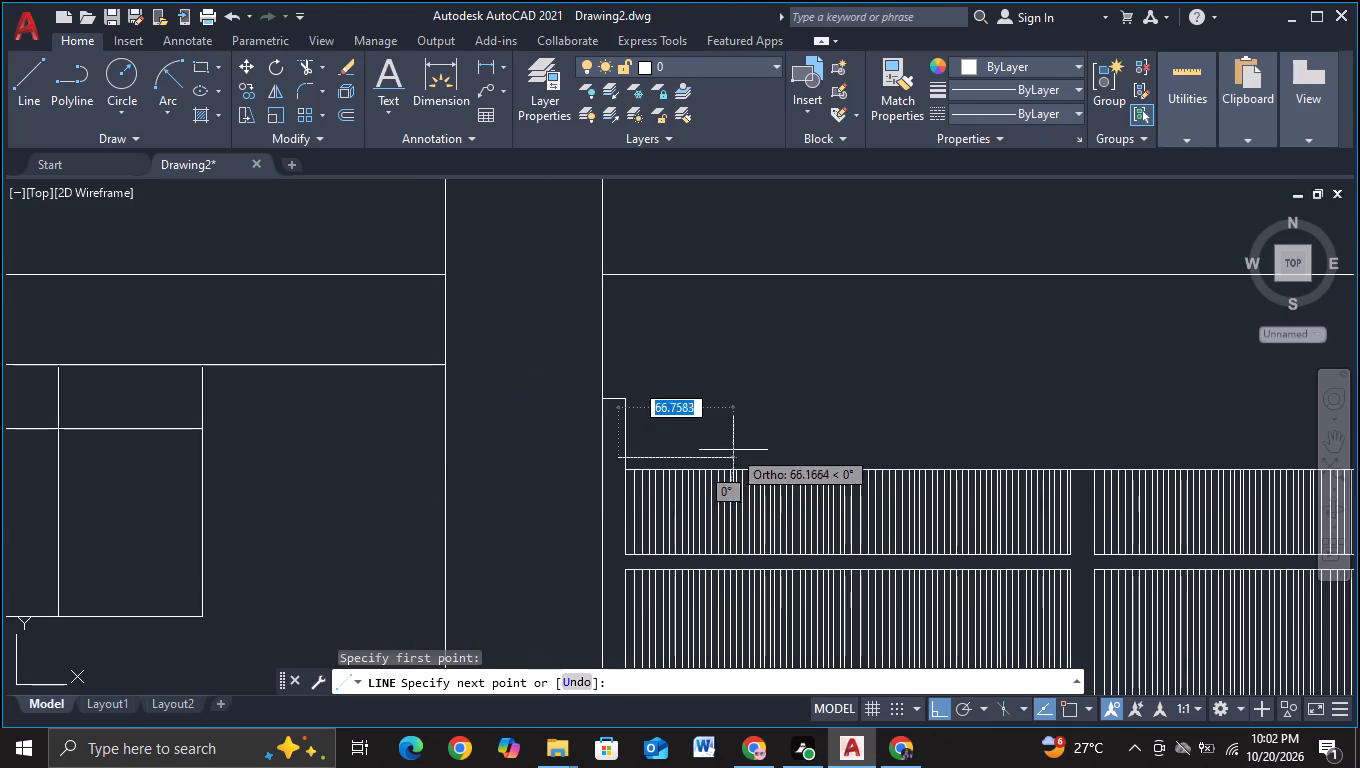
{"action": "middle_click_drag", "start_coordinate": [821, 434], "coordinate": [183, 445]}
{"action": "scroll", "coordinate": [630, 413], "scroll_direction": "down", "scroll_amount": 2}
{"action": "middle_click_drag", "start_coordinate": [825, 367], "coordinate": [558, 437]}
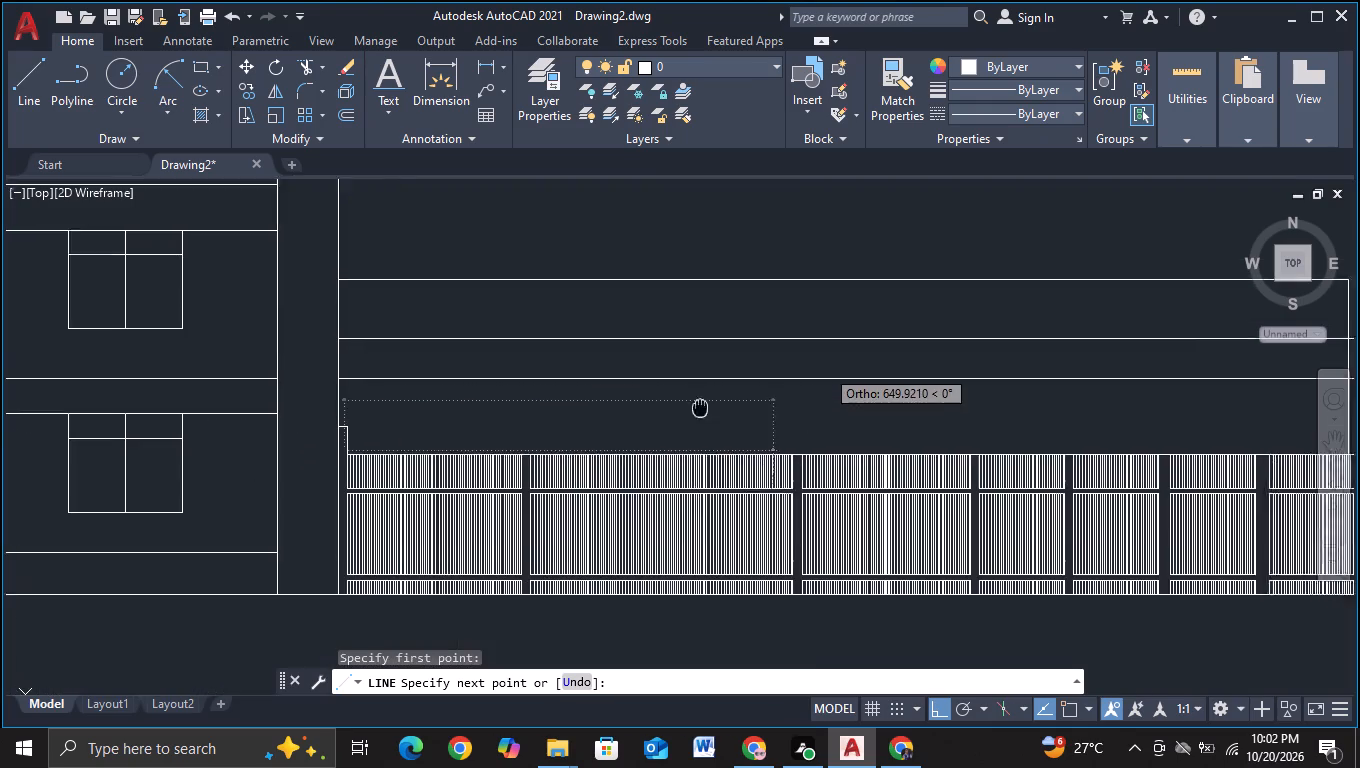
{"action": "middle_click_drag", "start_coordinate": [558, 437], "coordinate": [13, 483]}
{"action": "middle_click_drag", "start_coordinate": [997, 503], "coordinate": [394, 520]}
{"action": "scroll", "coordinate": [543, 495], "scroll_direction": "up", "scroll_amount": 1}
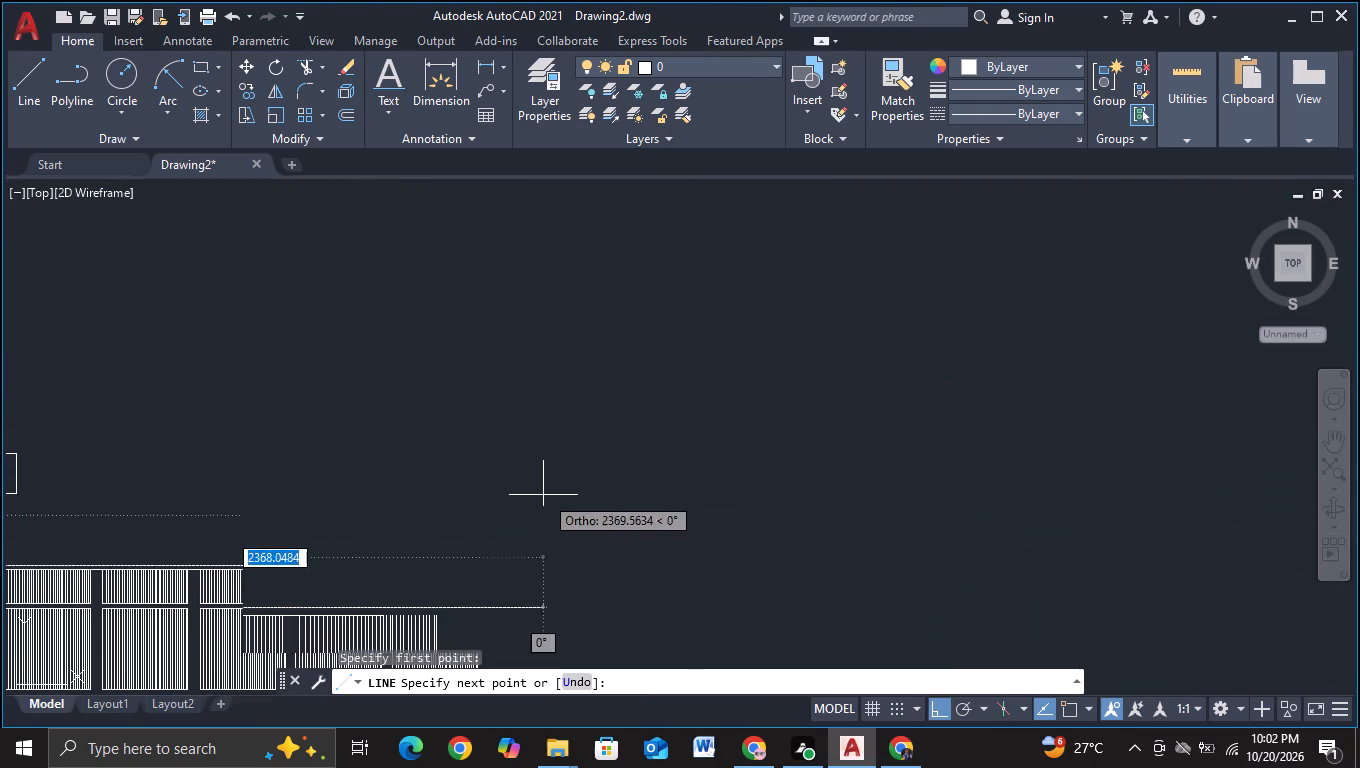
{"action": "middle_click_drag", "start_coordinate": [471, 550], "coordinate": [306, 360]}
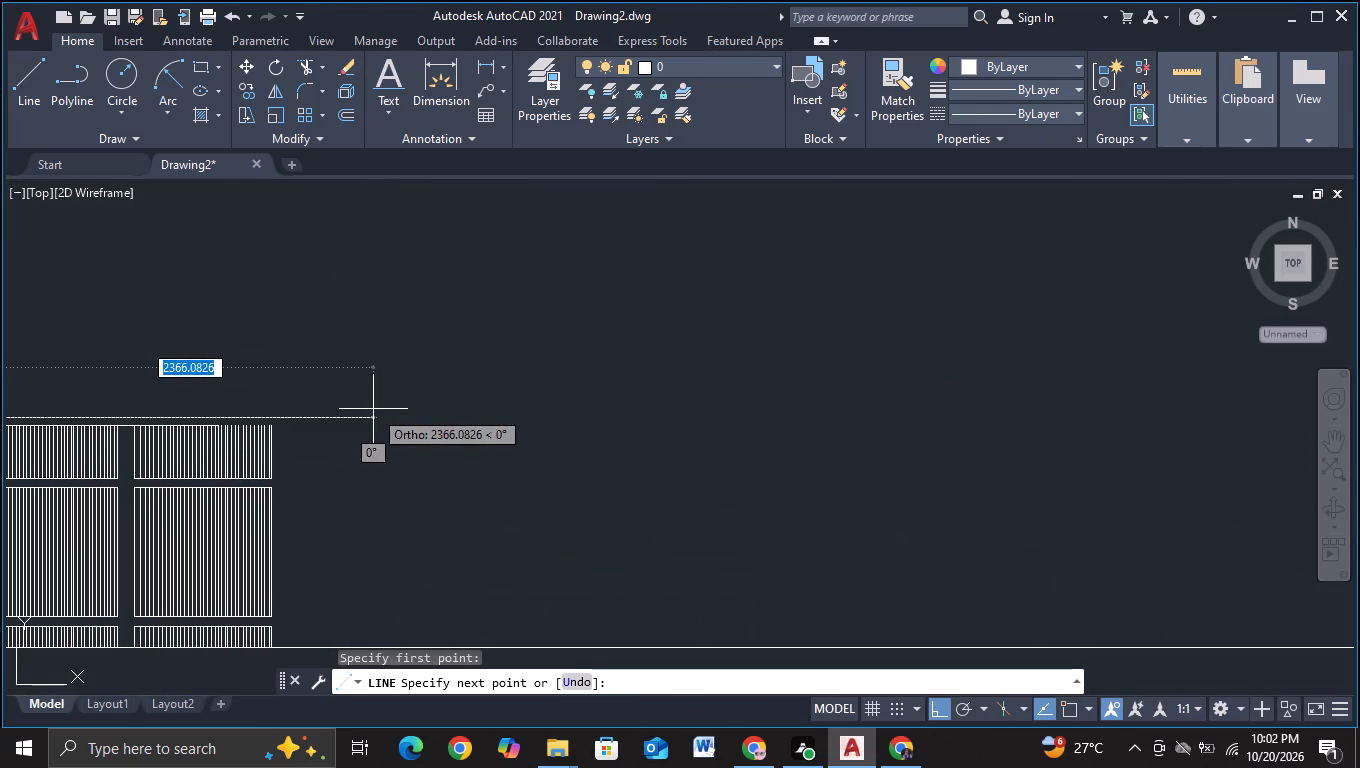
{"action": "key", "text": "F3"}
{"action": "middle_click_drag", "start_coordinate": [260, 414], "coordinate": [471, 422]}
{"action": "scroll", "coordinate": [473, 422], "scroll_direction": "up", "scroll_amount": 3}
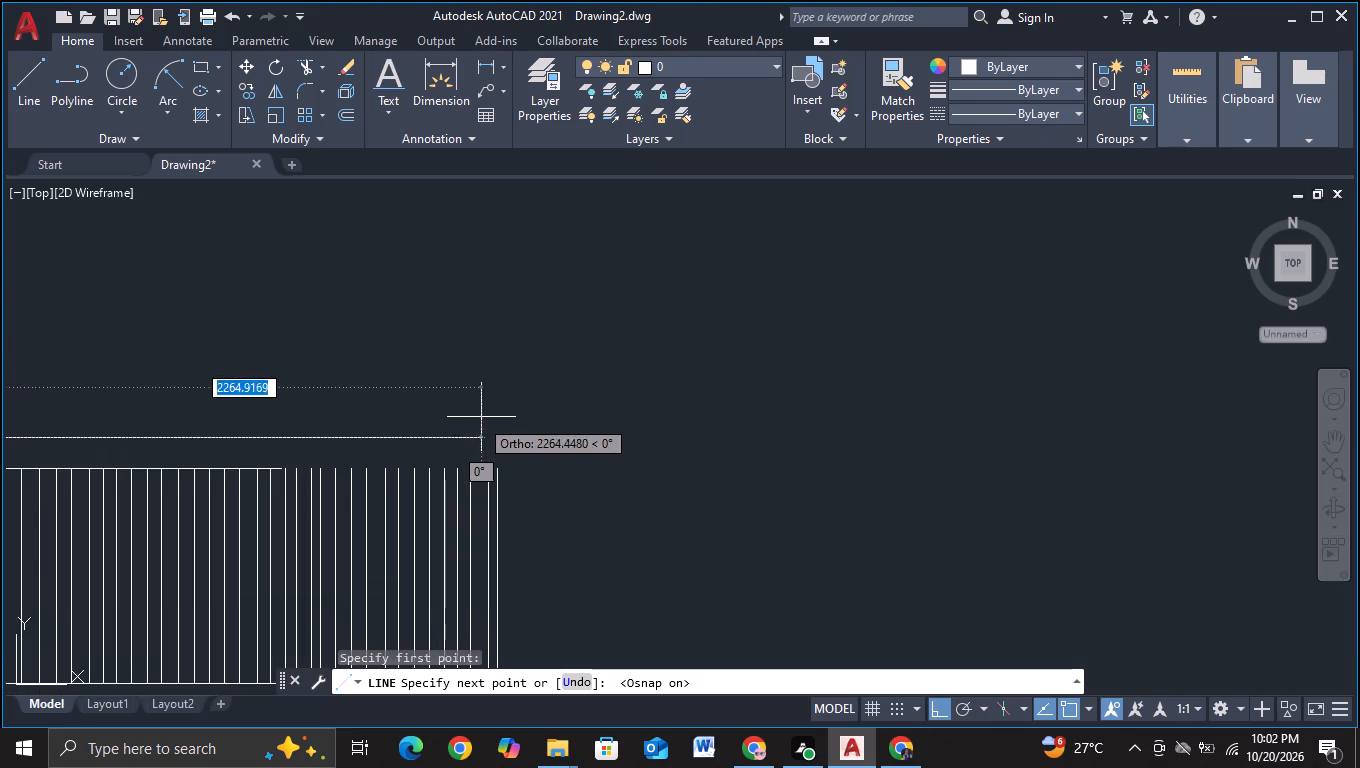
{"action": "left_click", "coordinate": [495, 435]}
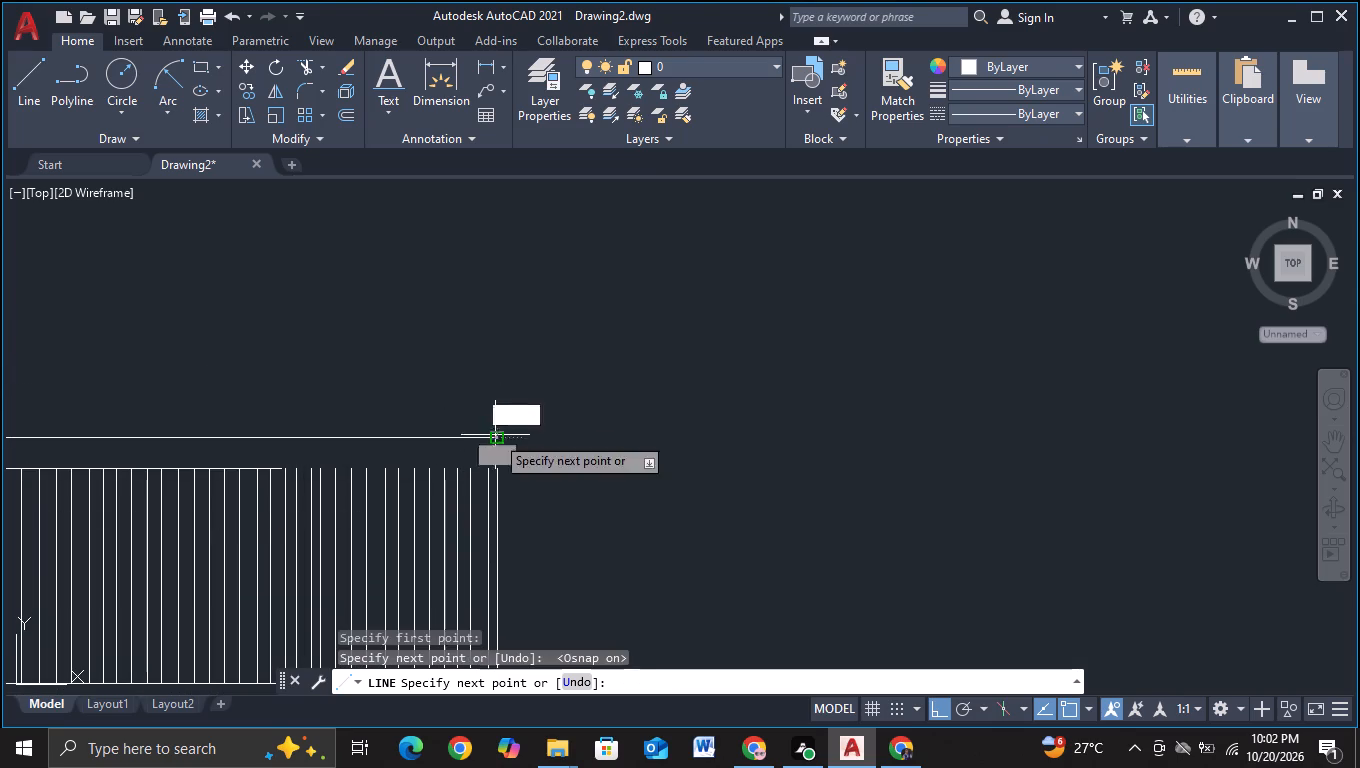
{"action": "left_click", "coordinate": [497, 463]}
{"action": "key", "text": "Escape"}
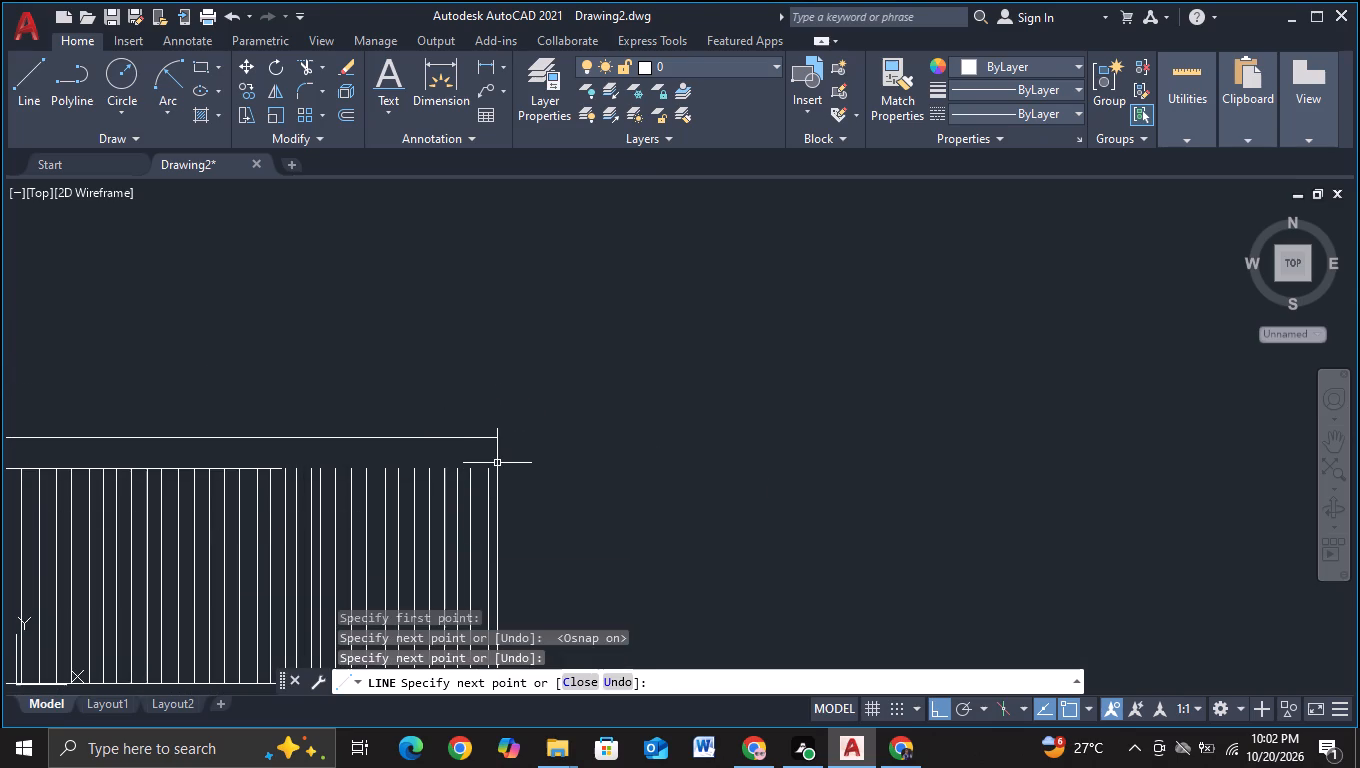
Extend the top line of the vertical panels across the last group to the wall's final vertical line.
{"action": "key", "text": "e"}
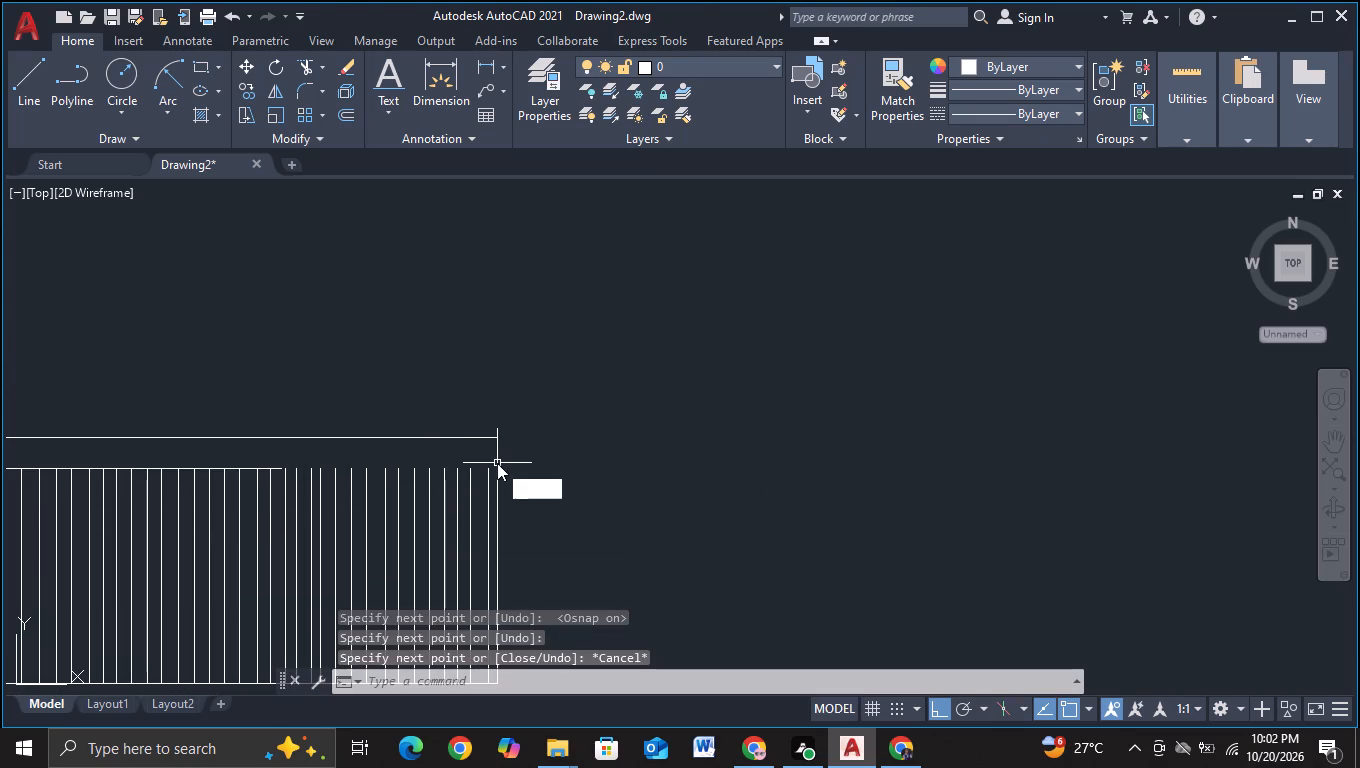
{"action": "left_click", "coordinate": [562, 522]}
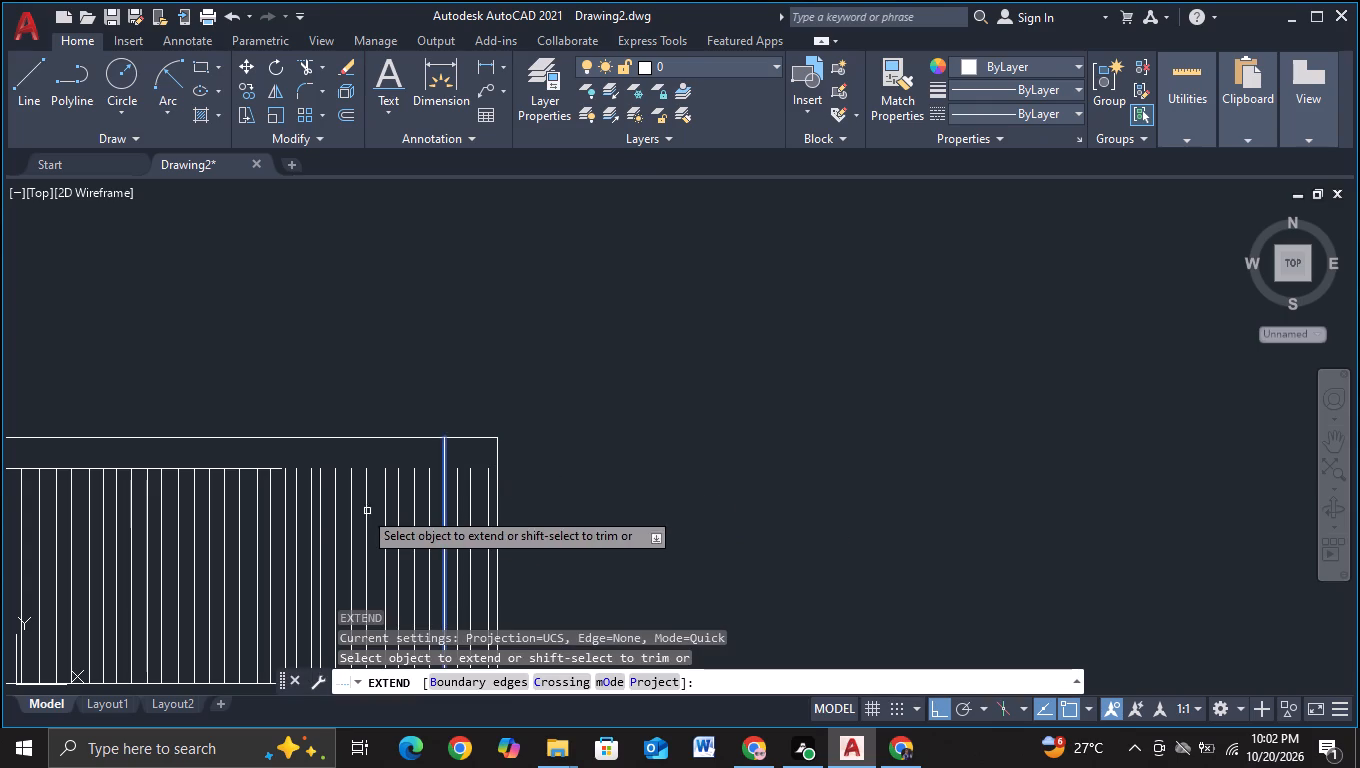
{"action": "left_click", "coordinate": [274, 467]}
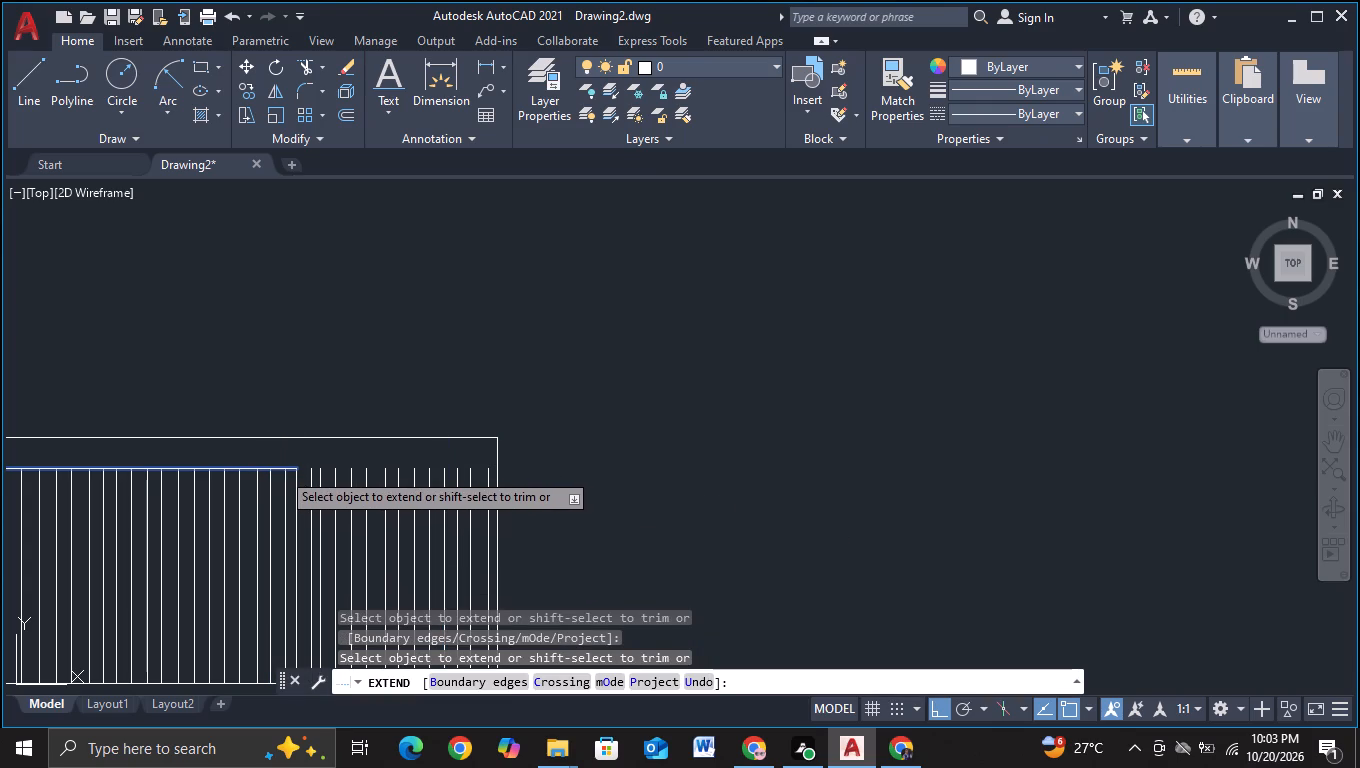
{"action": "left_click", "coordinate": [281, 471]}
{"action": "left_click", "coordinate": [281, 471]}
{"action": "triple_click", "coordinate": [281, 471]}
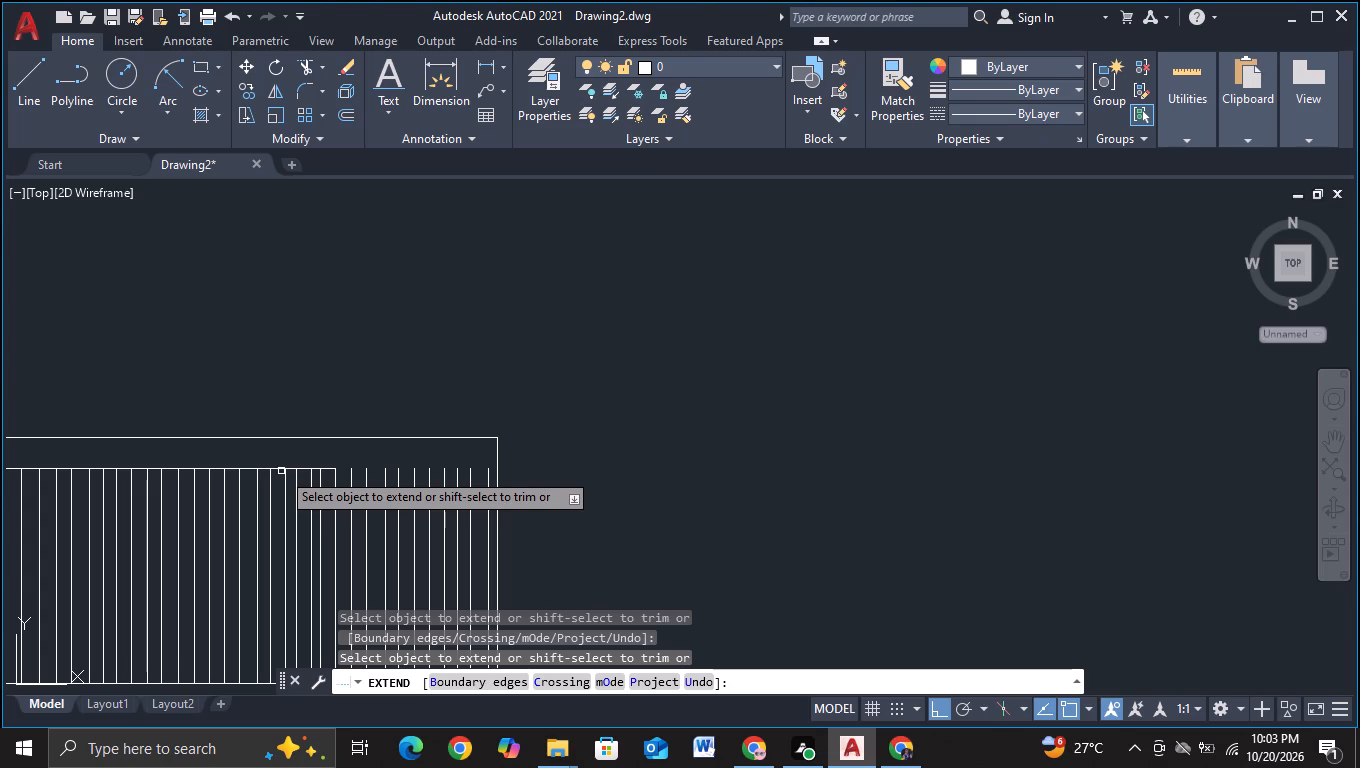
{"action": "triple_click", "coordinate": [281, 471]}
{"action": "triple_click", "coordinate": [281, 471]}
{"action": "triple_click", "coordinate": [281, 471]}
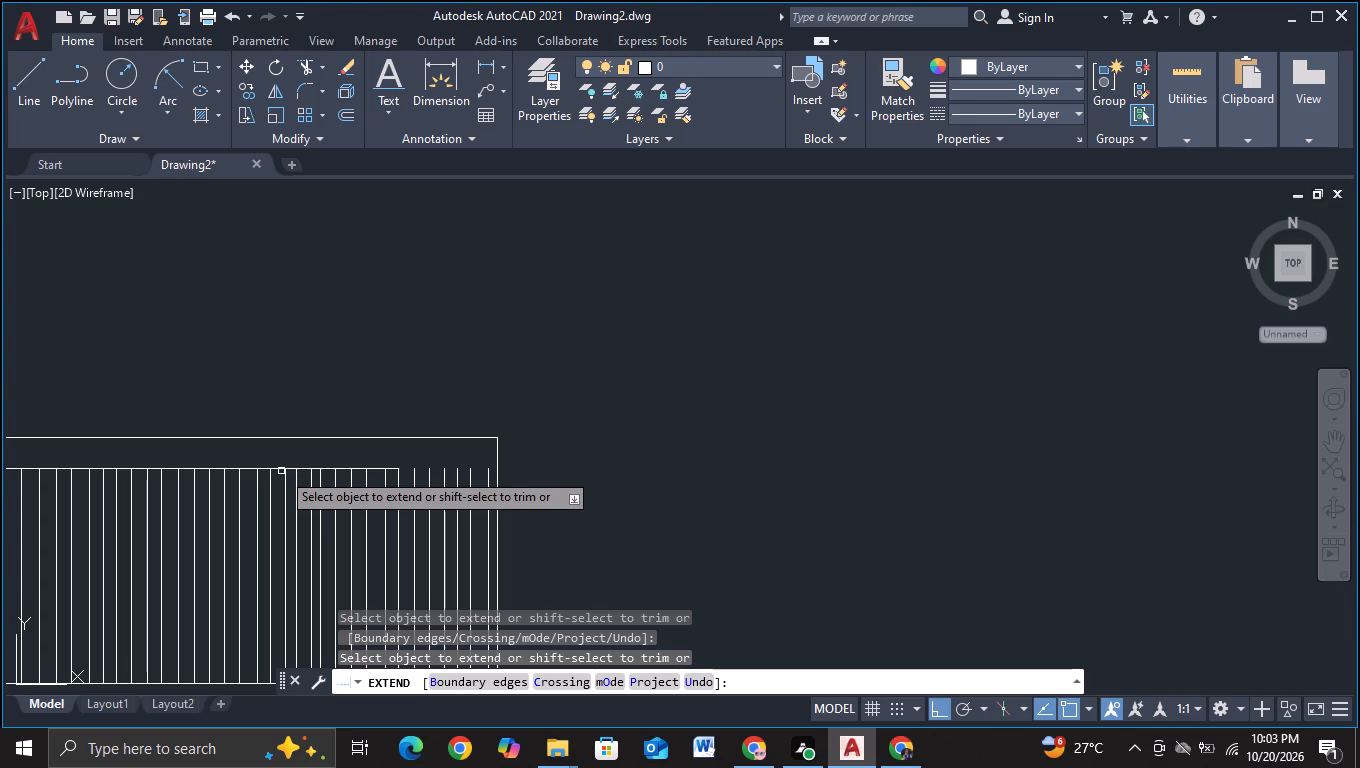
{"action": "triple_click", "coordinate": [281, 471]}
{"action": "triple_click", "coordinate": [281, 471]}
{"action": "triple_click", "coordinate": [281, 471]}
{"action": "triple_click", "coordinate": [281, 471]}
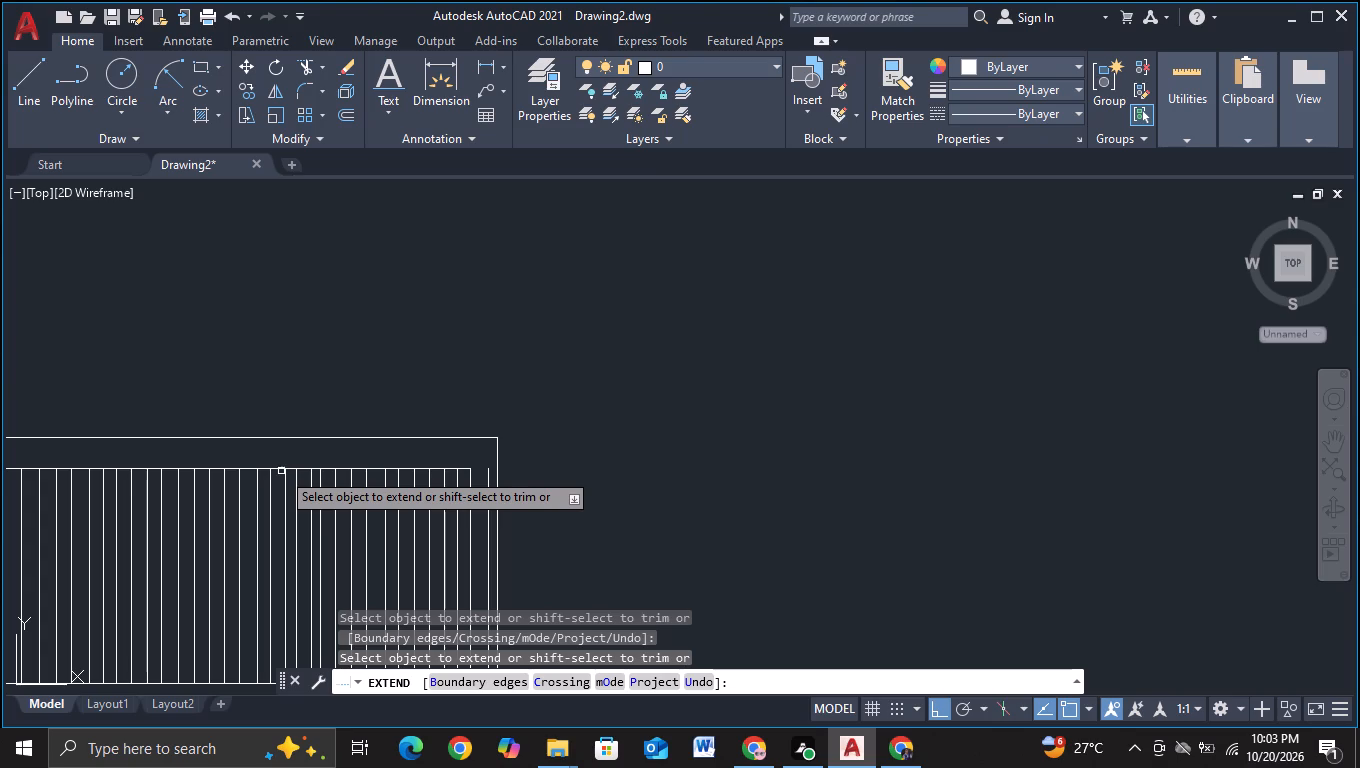
{"action": "left_click", "coordinate": [281, 471]}
{"action": "key", "text": "Escape"}
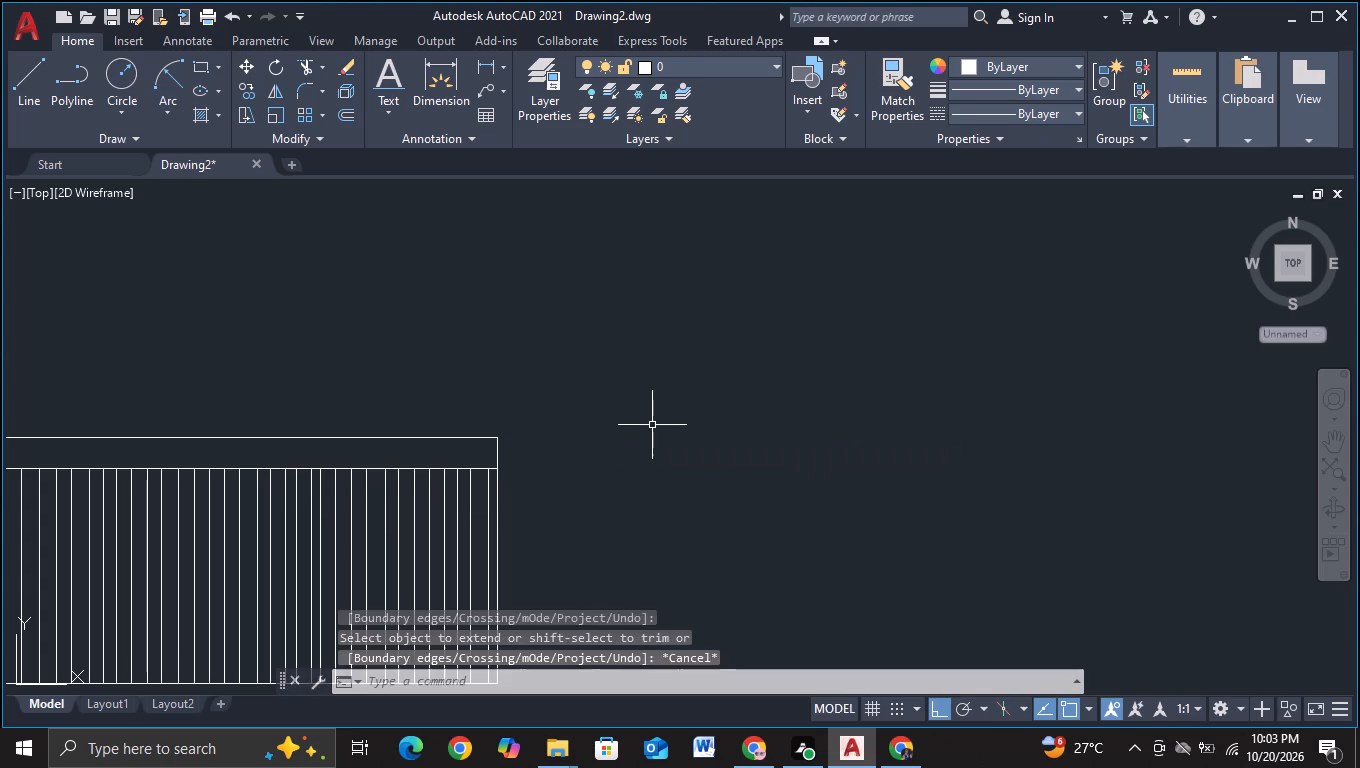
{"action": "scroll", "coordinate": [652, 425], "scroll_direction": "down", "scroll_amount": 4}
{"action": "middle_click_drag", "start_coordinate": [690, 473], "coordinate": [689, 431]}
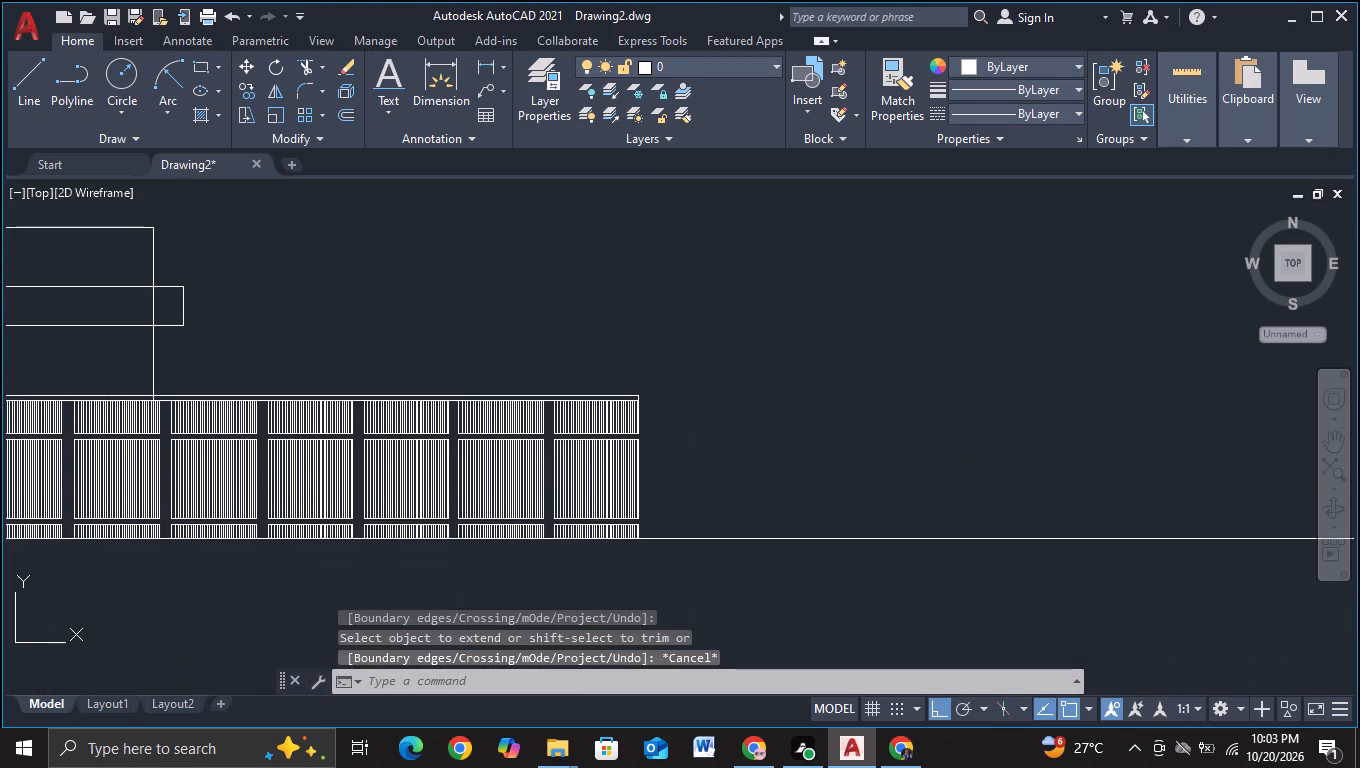
Extend the wall's final vertical line across the upper and lower band gaps at the far end.
{"action": "scroll", "coordinate": [689, 430], "scroll_direction": "up", "scroll_amount": 1}
{"action": "key", "text": "Escape"}
{"action": "middle_click_drag", "start_coordinate": [660, 460], "coordinate": [641, 398]}
{"action": "key", "text": "e"}
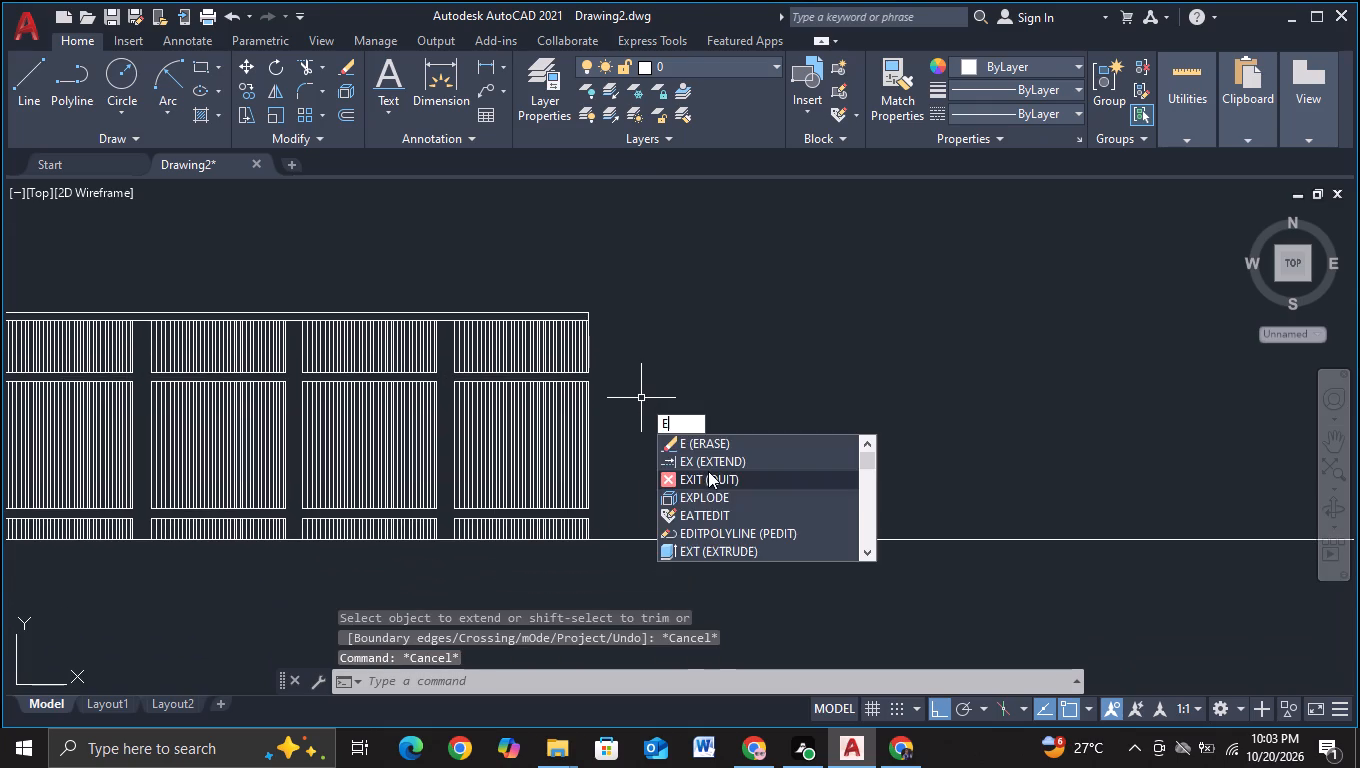
{"action": "left_click", "coordinate": [704, 465]}
{"action": "scroll", "coordinate": [601, 402], "scroll_direction": "up", "scroll_amount": 2}
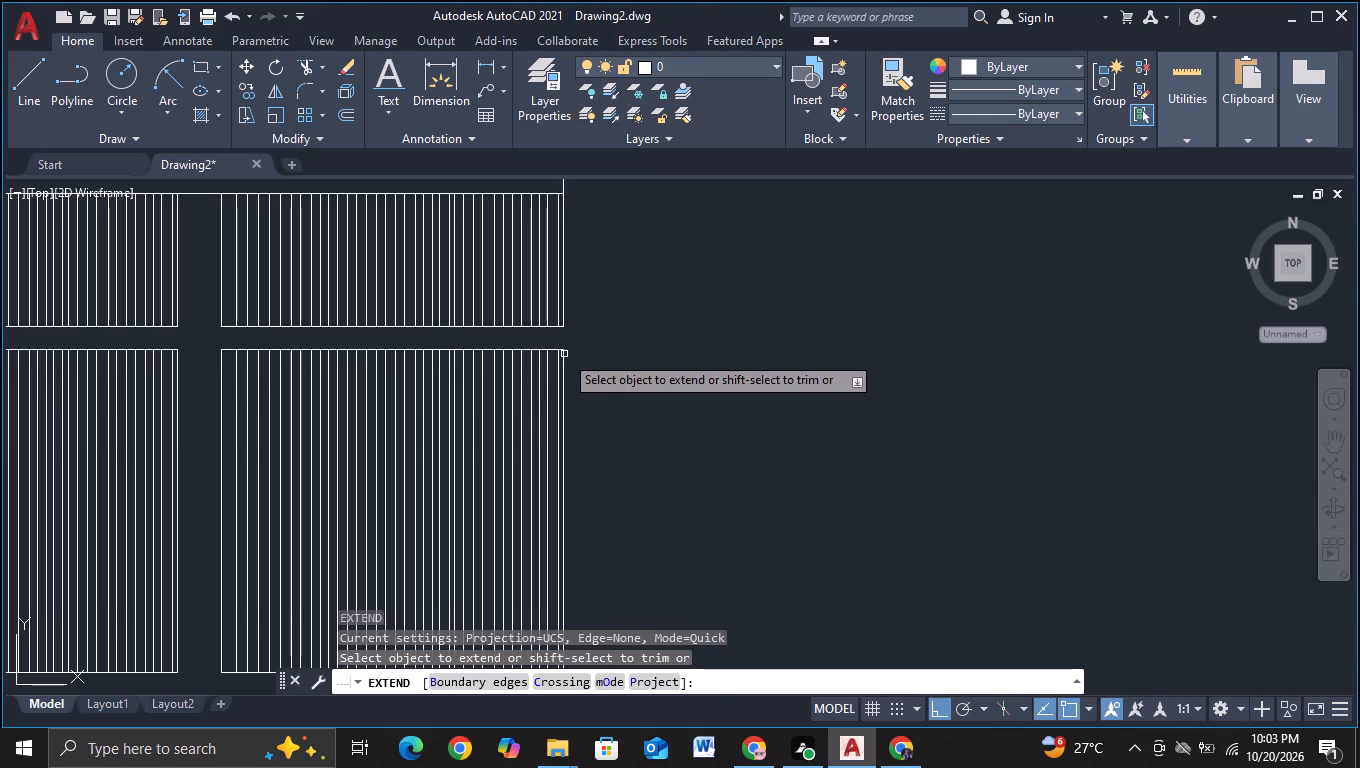
{"action": "left_click", "coordinate": [564, 354]}
{"action": "scroll", "coordinate": [624, 430], "scroll_direction": "down", "scroll_amount": 2}
{"action": "middle_click_drag", "start_coordinate": [646, 481], "coordinate": [645, 378]}
{"action": "scroll", "coordinate": [620, 414], "scroll_direction": "up", "scroll_amount": 2}
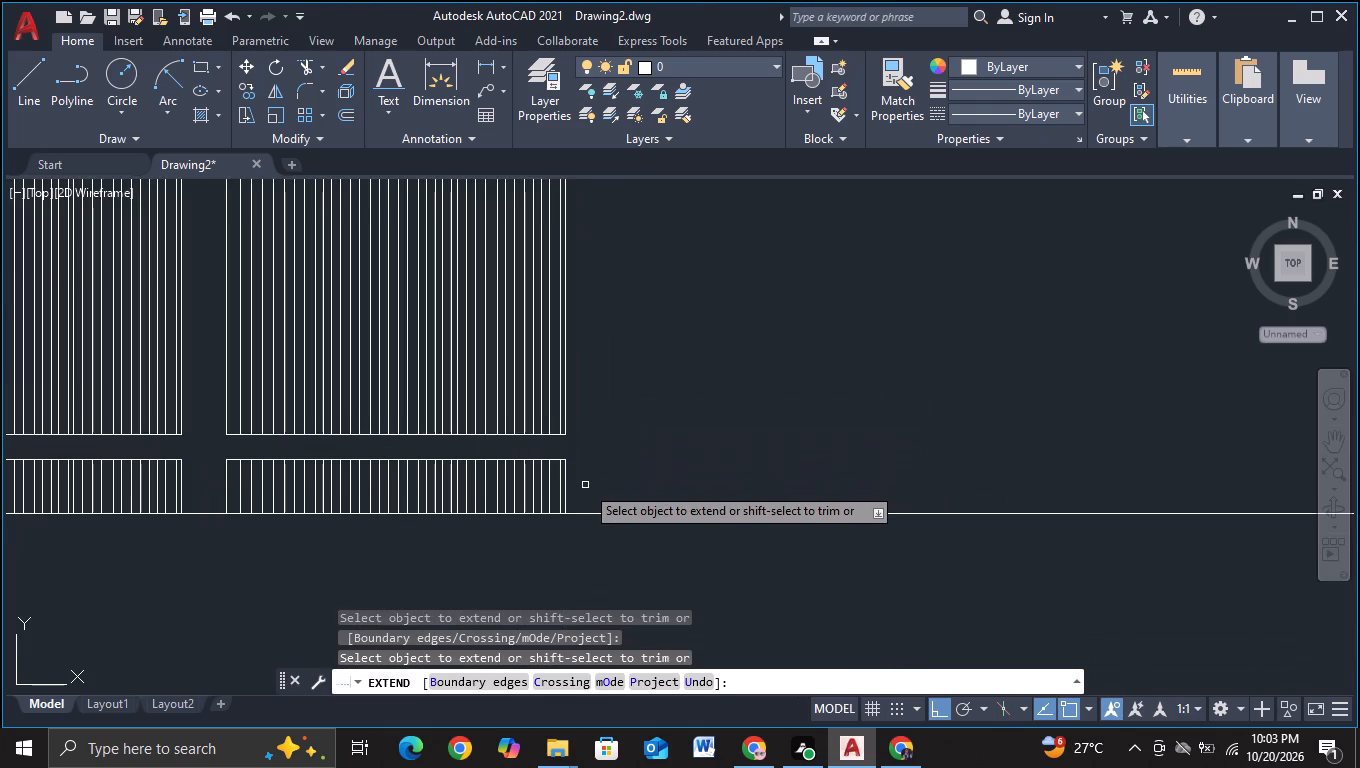
{"action": "left_click", "coordinate": [567, 471]}
Extend the first vertical line of the panelled wall, beside the building, across both band gaps.
{"action": "scroll", "coordinate": [631, 441], "scroll_direction": "down", "scroll_amount": 3}
{"action": "scroll", "coordinate": [527, 551], "scroll_direction": "down", "scroll_amount": 1}
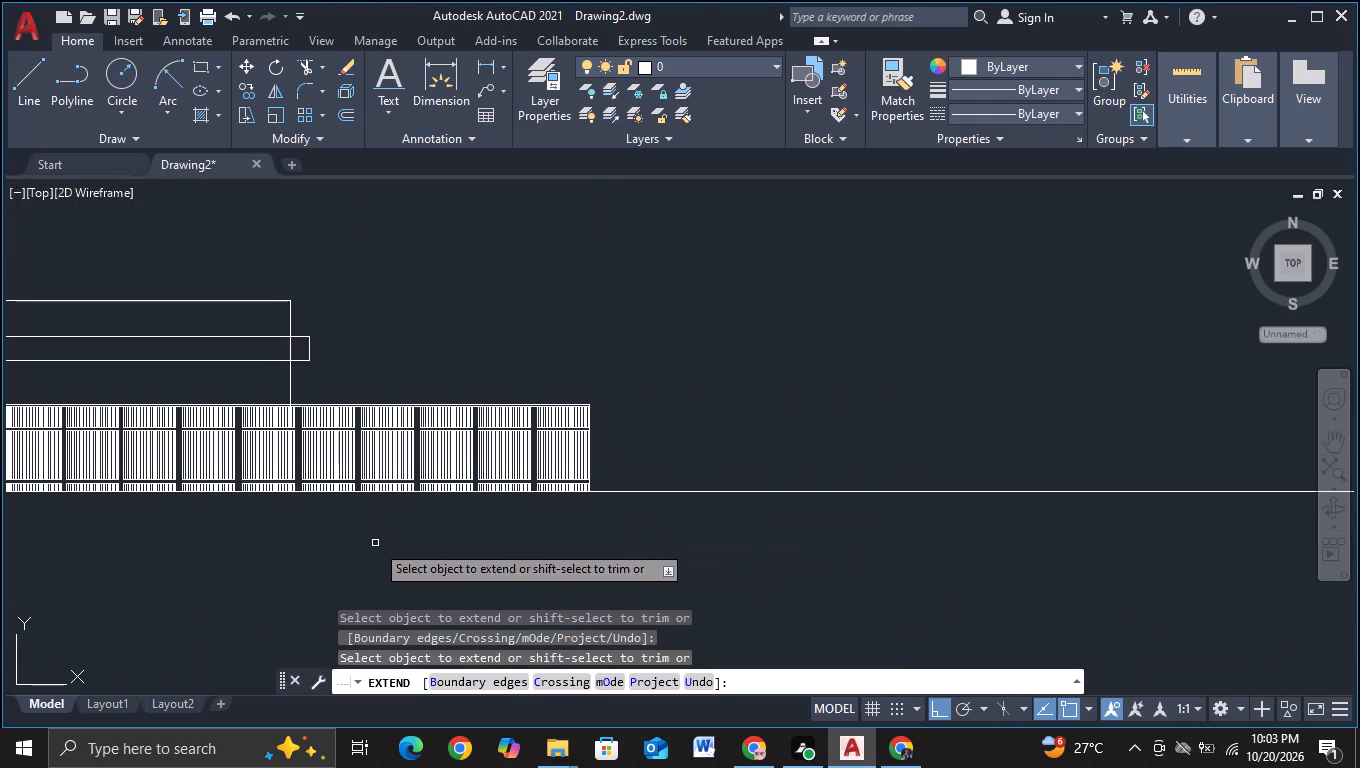
{"action": "middle_click_drag", "start_coordinate": [375, 543], "coordinate": [1039, 449]}
{"action": "scroll", "coordinate": [522, 441], "scroll_direction": "up", "scroll_amount": 1}
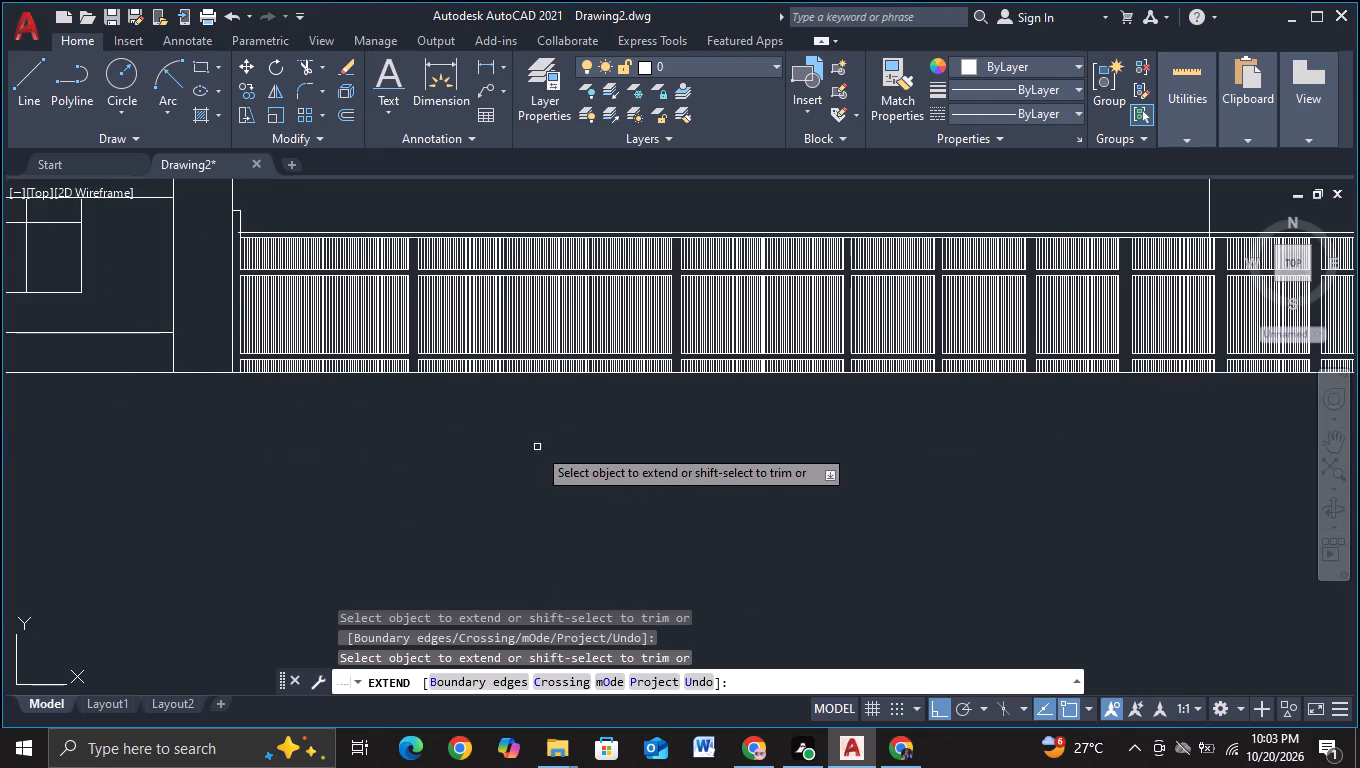
{"action": "scroll", "coordinate": [227, 365], "scroll_direction": "up", "scroll_amount": 2}
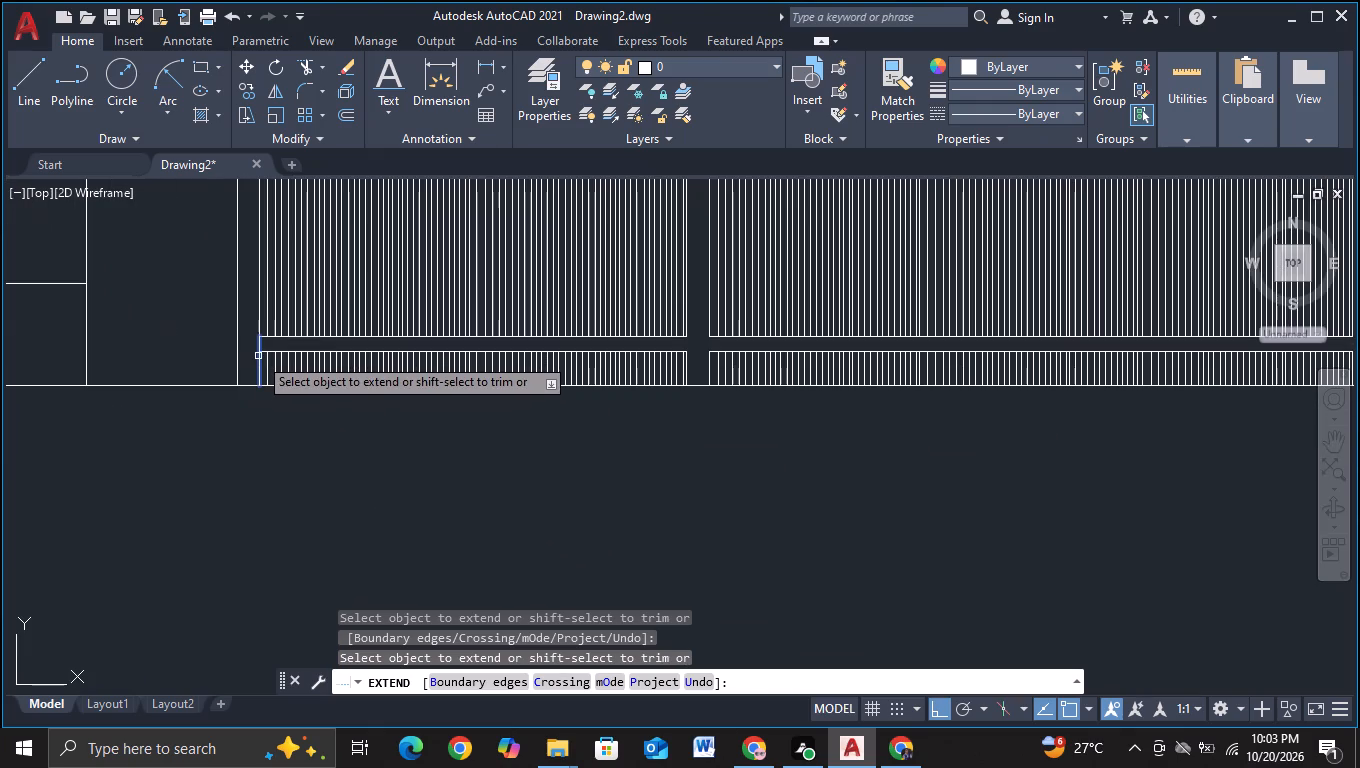
{"action": "left_click", "coordinate": [258, 356]}
{"action": "middle_click_drag", "start_coordinate": [193, 256], "coordinate": [230, 477]}
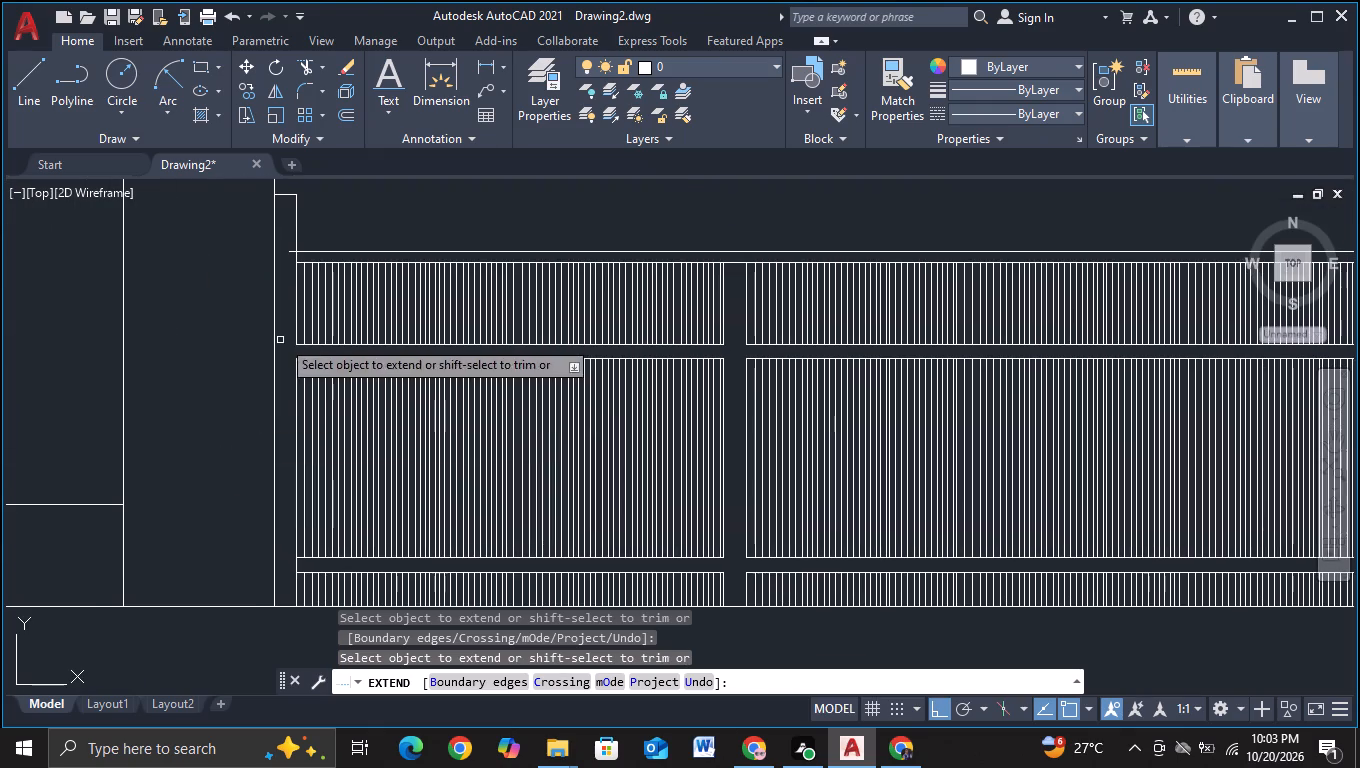
{"action": "left_click", "coordinate": [293, 362]}
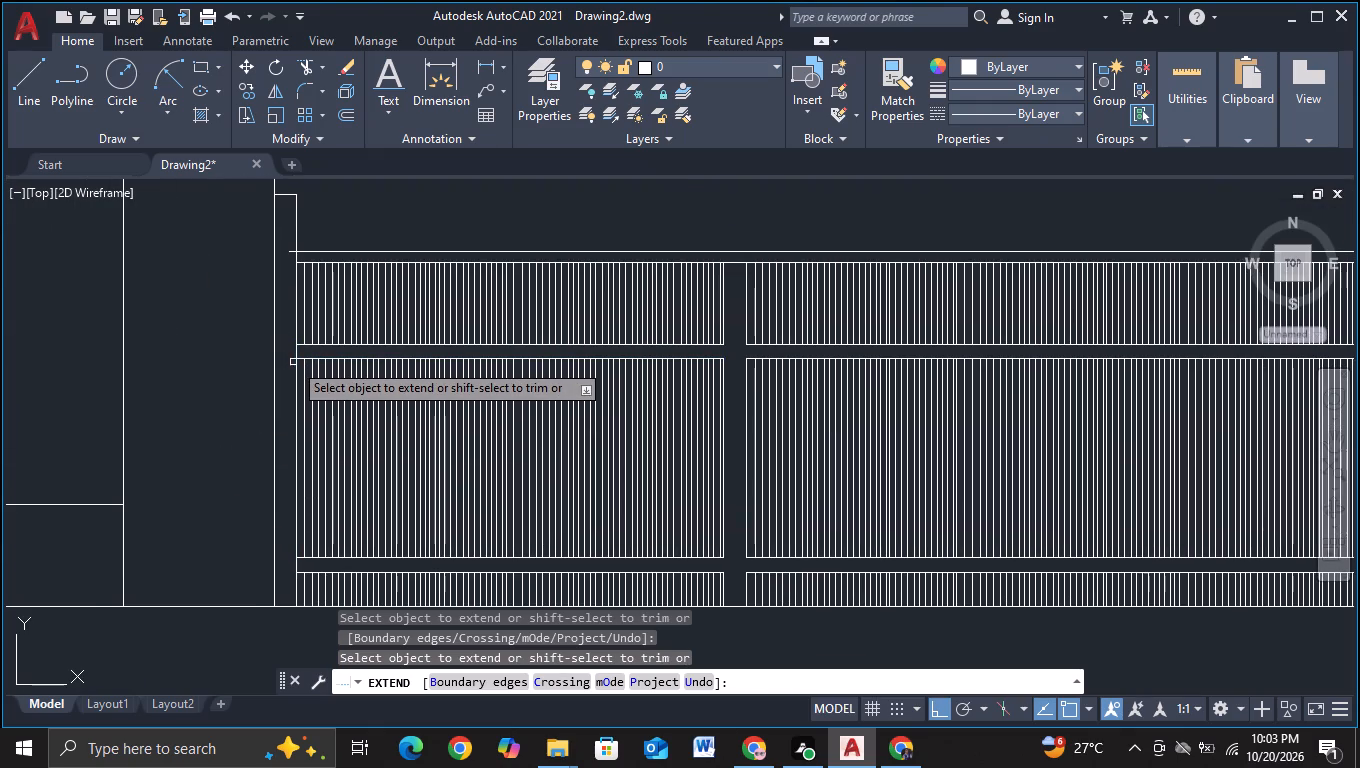
{"action": "key", "text": "Escape"}
Trim the coping line's short overrun past the wall's first vertical line, beside the building.
{"action": "left_click", "coordinate": [297, 58]}
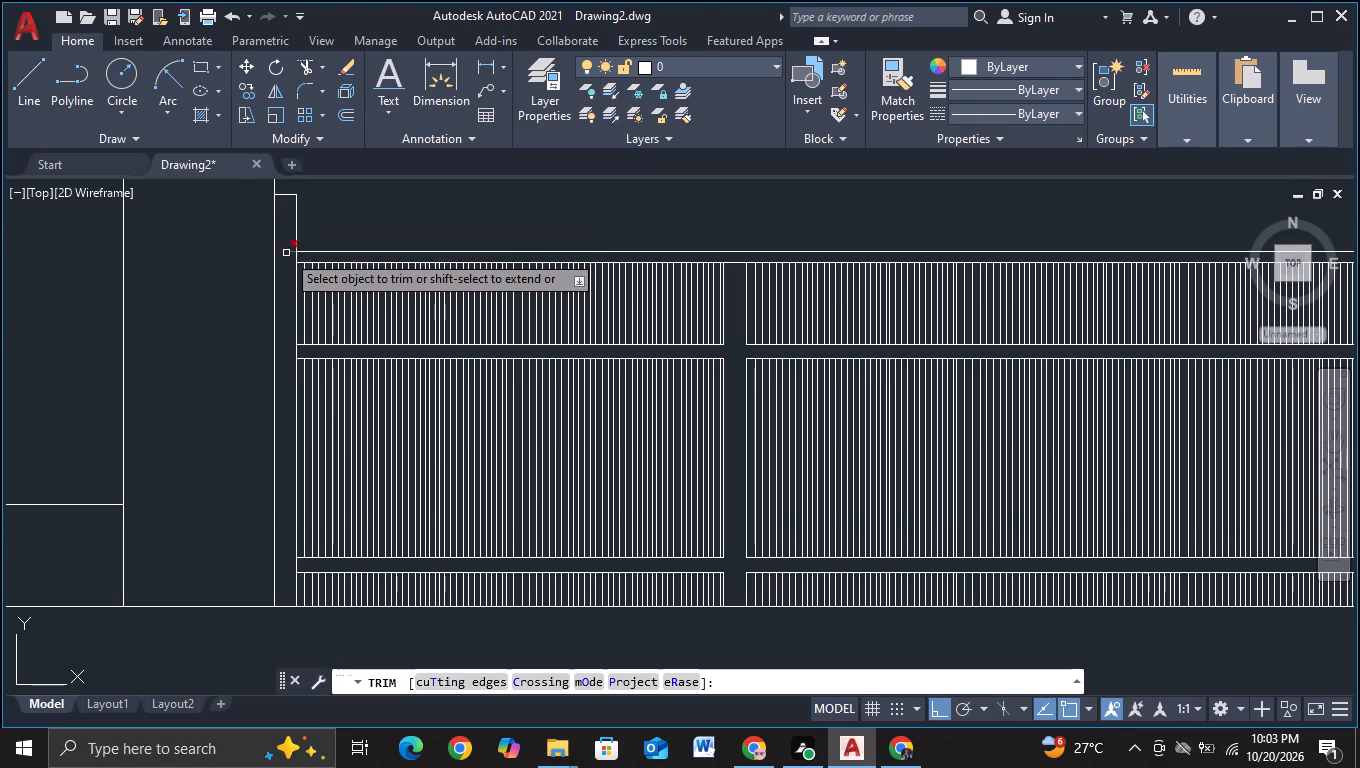
{"action": "left_click", "coordinate": [293, 250]}
{"action": "scroll", "coordinate": [428, 213], "scroll_direction": "down", "scroll_amount": 2}
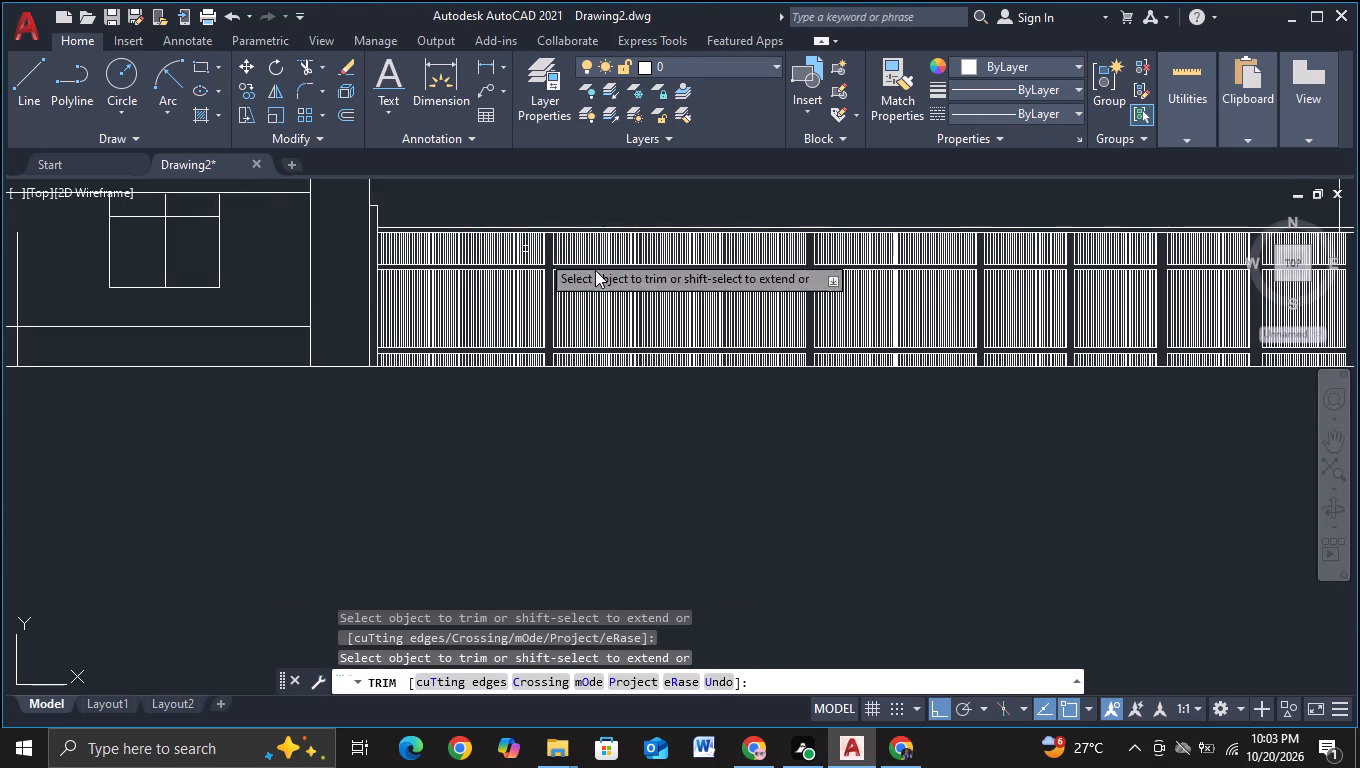
{"action": "key", "text": "Escape"}
Draw a line about 12.6 outward from the coping's far end, continuing straight down past the ground line.
{"action": "scroll", "coordinate": [749, 452], "scroll_direction": "down", "scroll_amount": 1}
{"action": "middle_click_drag", "start_coordinate": [820, 483], "coordinate": [44, 432]}
{"action": "middle_click_drag", "start_coordinate": [438, 423], "coordinate": [288, 430]}
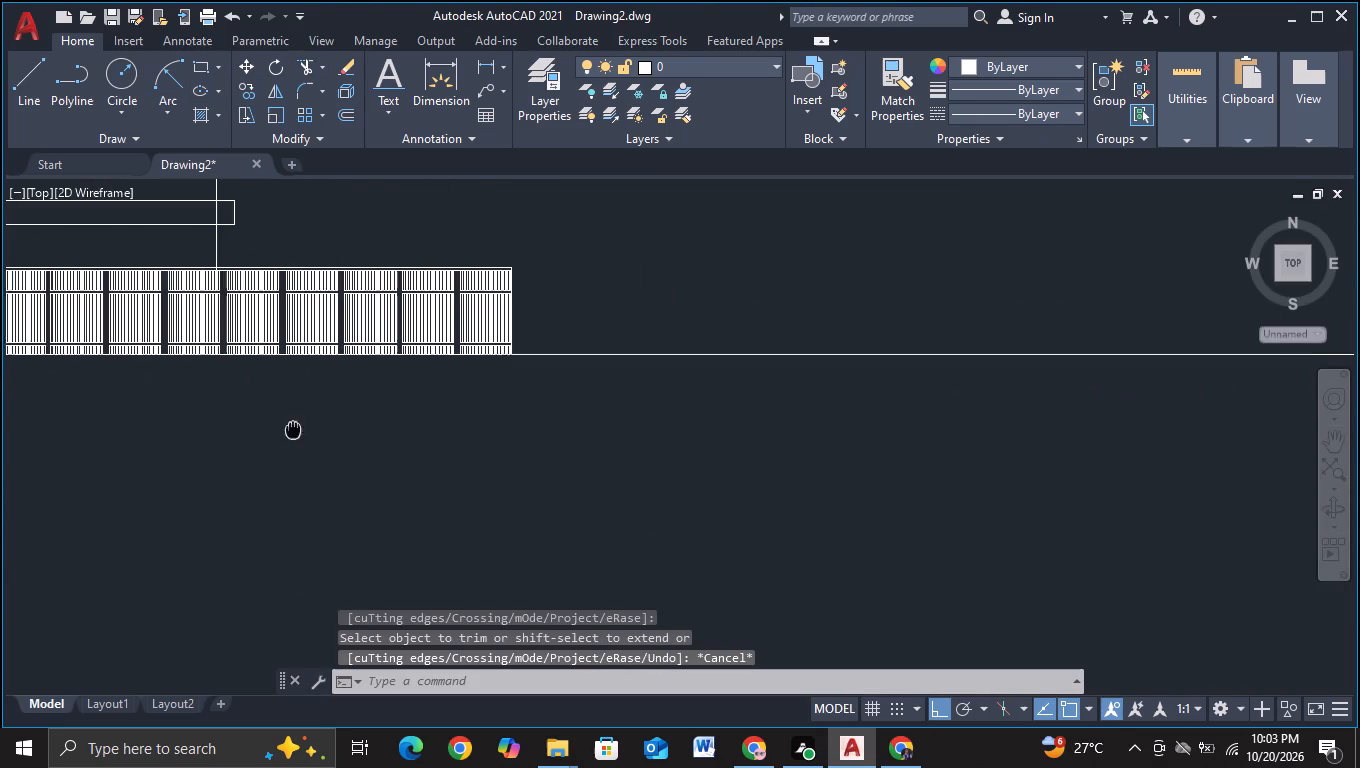
{"action": "scroll", "coordinate": [515, 410], "scroll_direction": "up", "scroll_amount": 1}
{"action": "middle_click_drag", "start_coordinate": [524, 409], "coordinate": [471, 487]}
{"action": "left_click", "coordinate": [33, 82]}
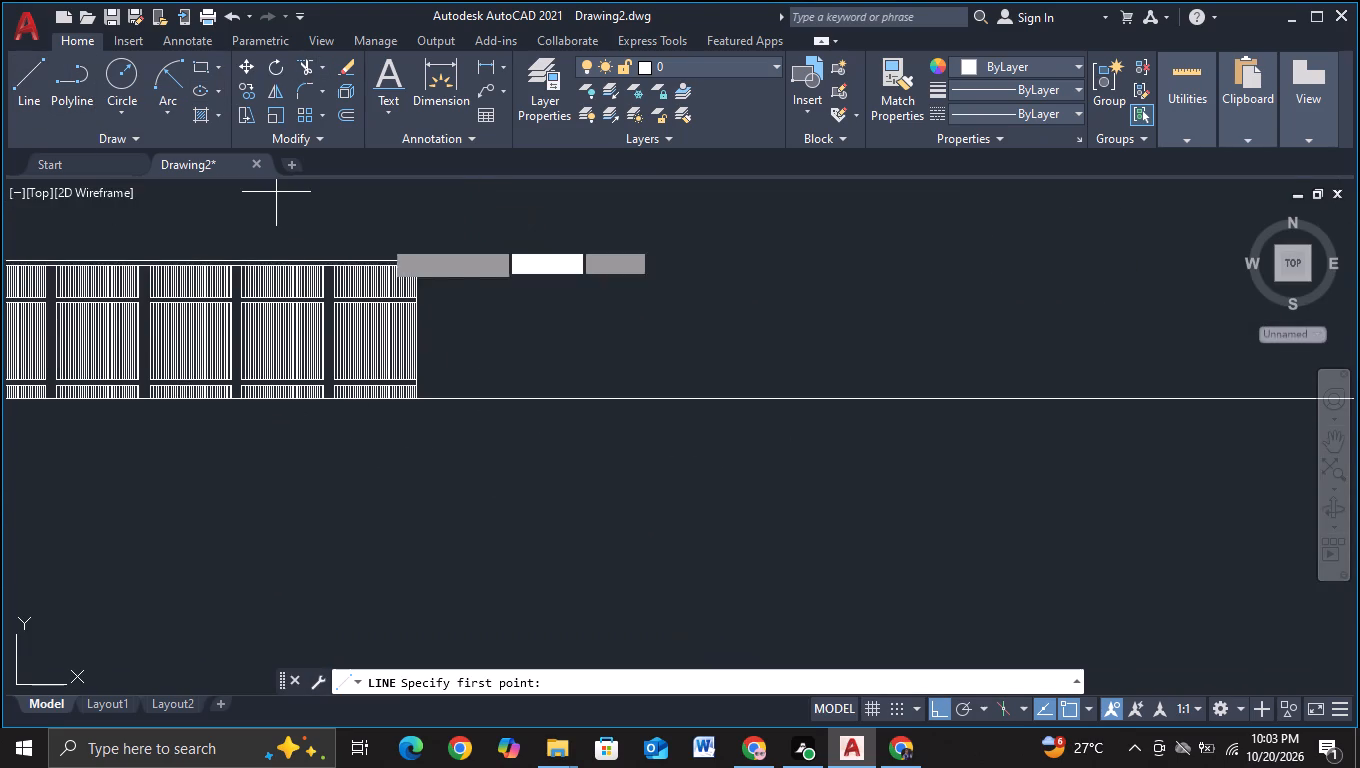
{"action": "scroll", "coordinate": [455, 270], "scroll_direction": "up", "scroll_amount": 2}
{"action": "left_click", "coordinate": [390, 251]}
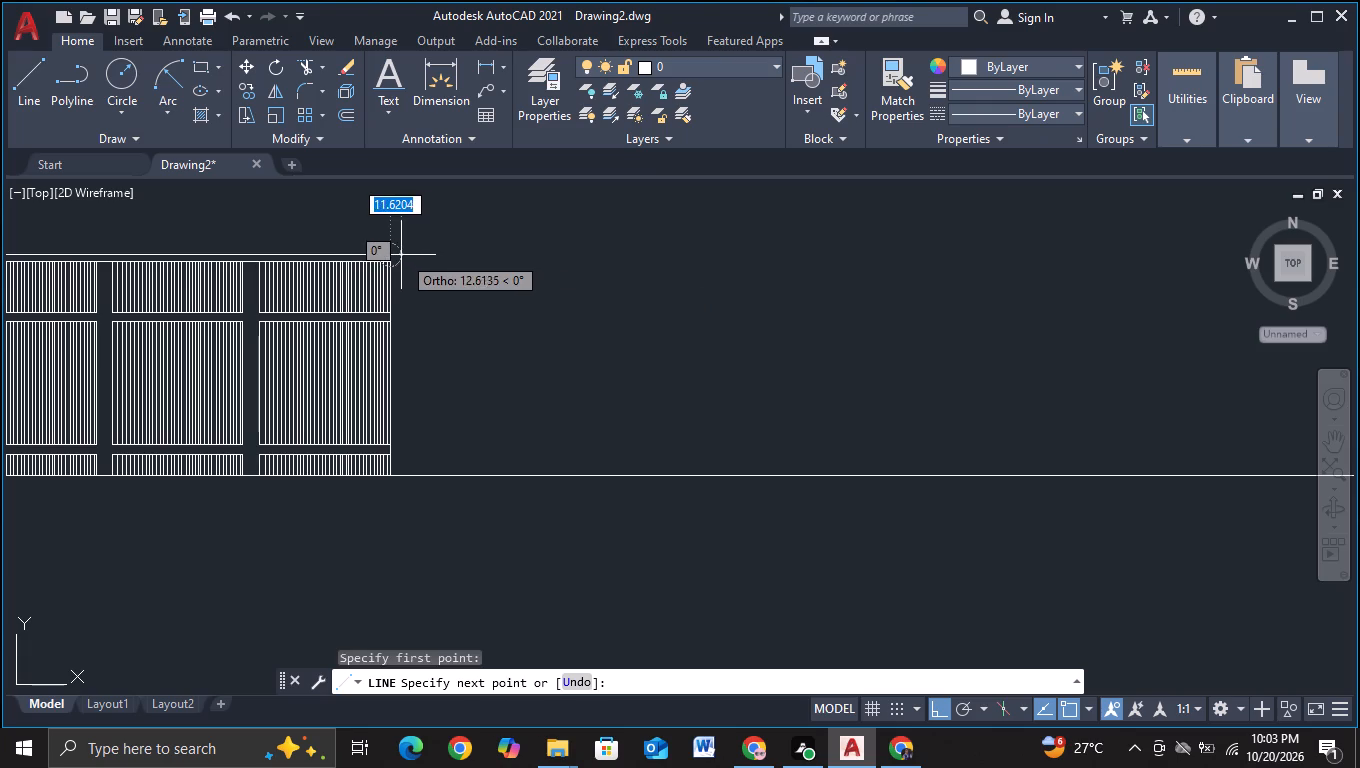
{"action": "left_click", "coordinate": [401, 255]}
{"action": "left_click", "coordinate": [415, 513]}
{"action": "key", "text": "Escape"}
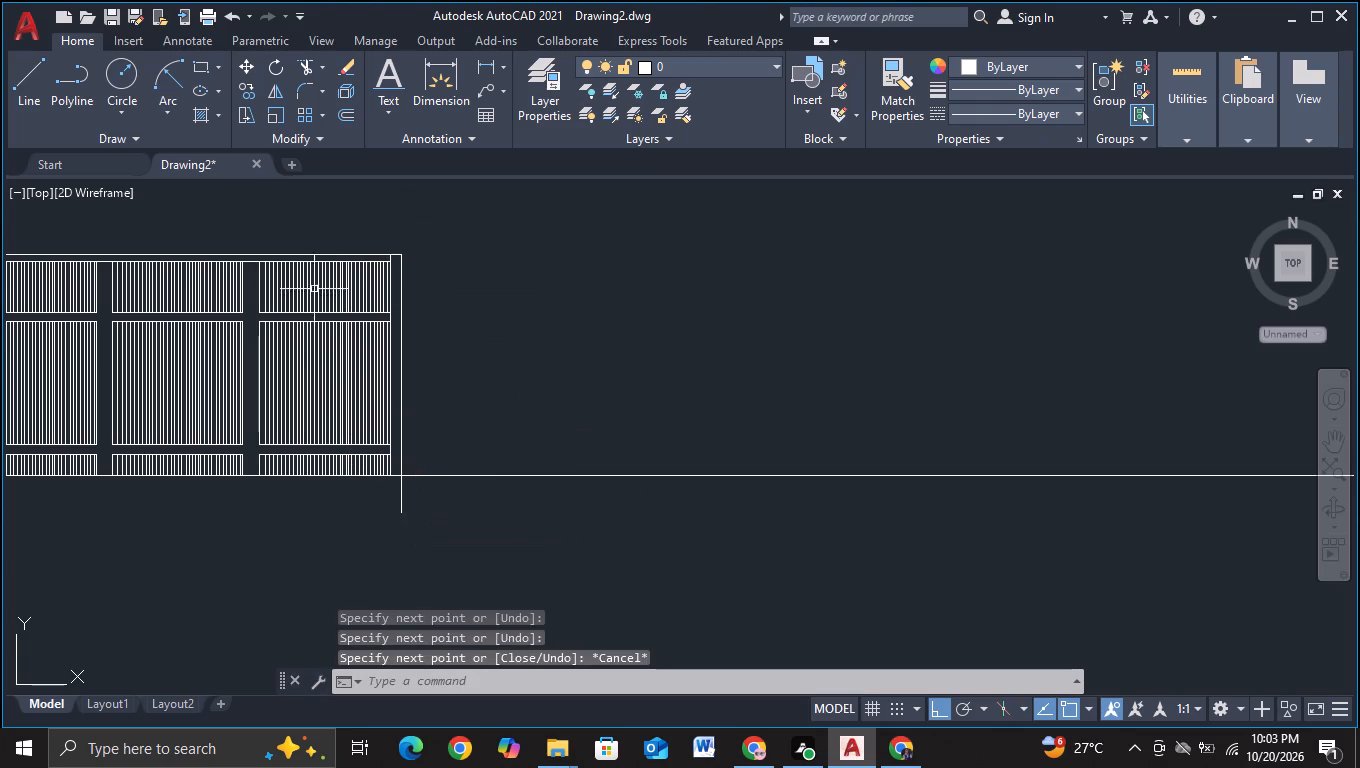
Trim the new end line below the ground line and the short vertical piece between the panel top and coping.
{"action": "left_click", "coordinate": [293, 65]}
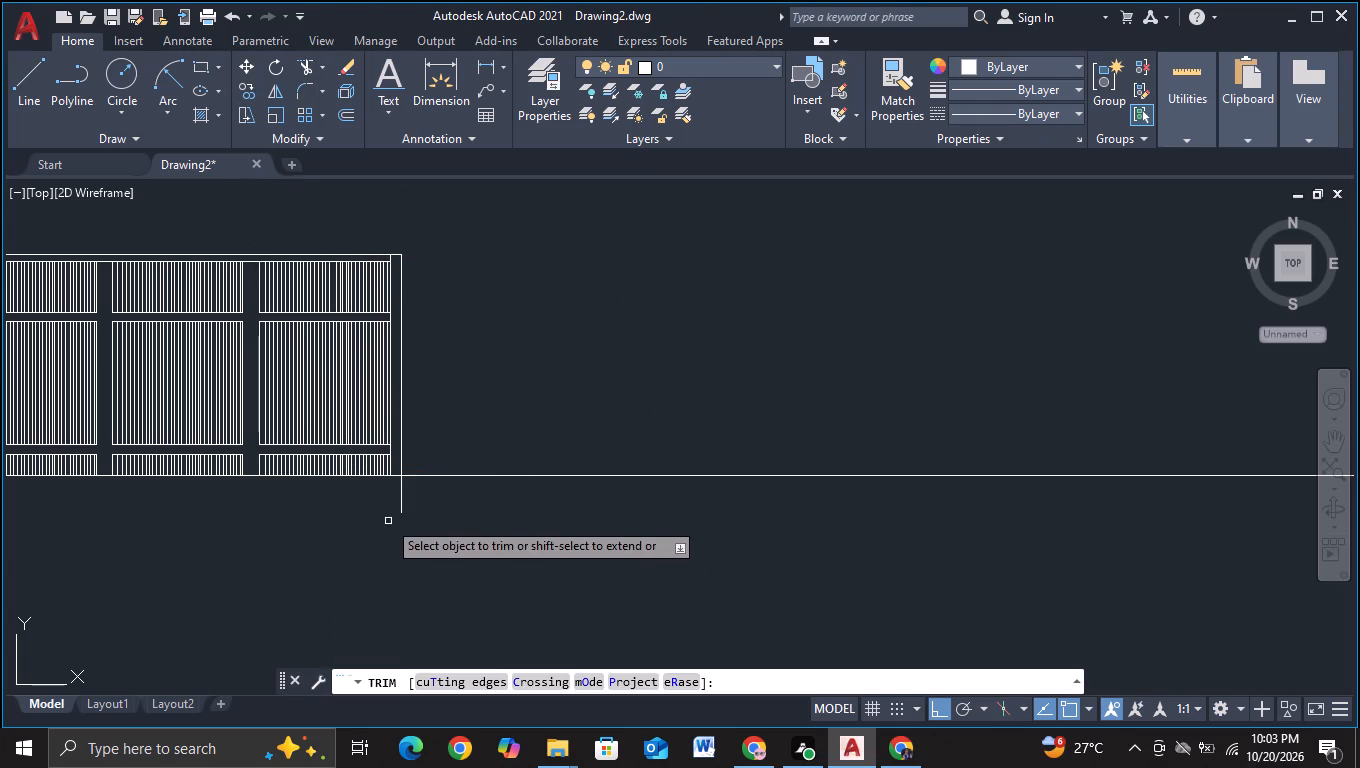
{"action": "left_click_drag", "start_coordinate": [387, 506], "coordinate": [432, 504]}
{"action": "scroll", "coordinate": [410, 397], "scroll_direction": "up", "scroll_amount": 1}
{"action": "middle_click_drag", "start_coordinate": [420, 356], "coordinate": [437, 540]}
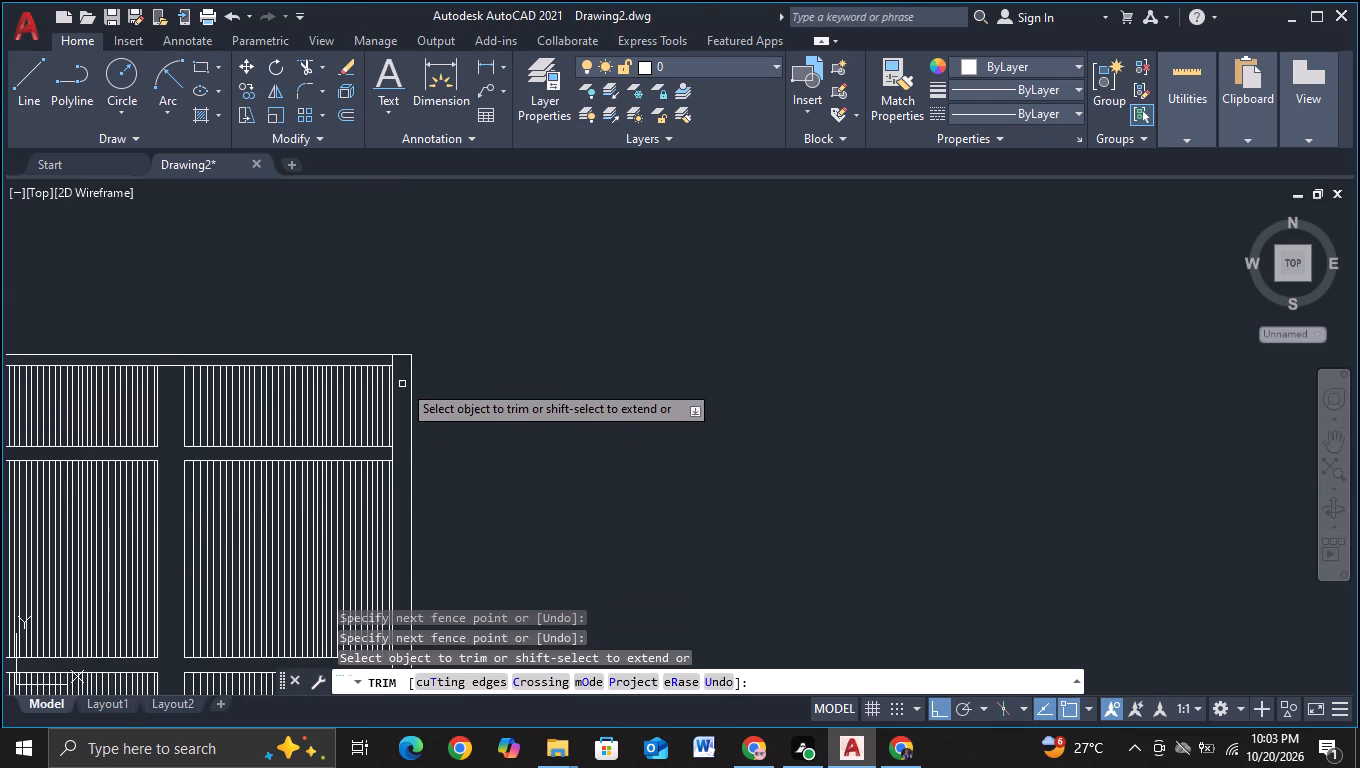
{"action": "scroll", "coordinate": [400, 372], "scroll_direction": "up", "scroll_amount": 1}
{"action": "left_click", "coordinate": [382, 353]}
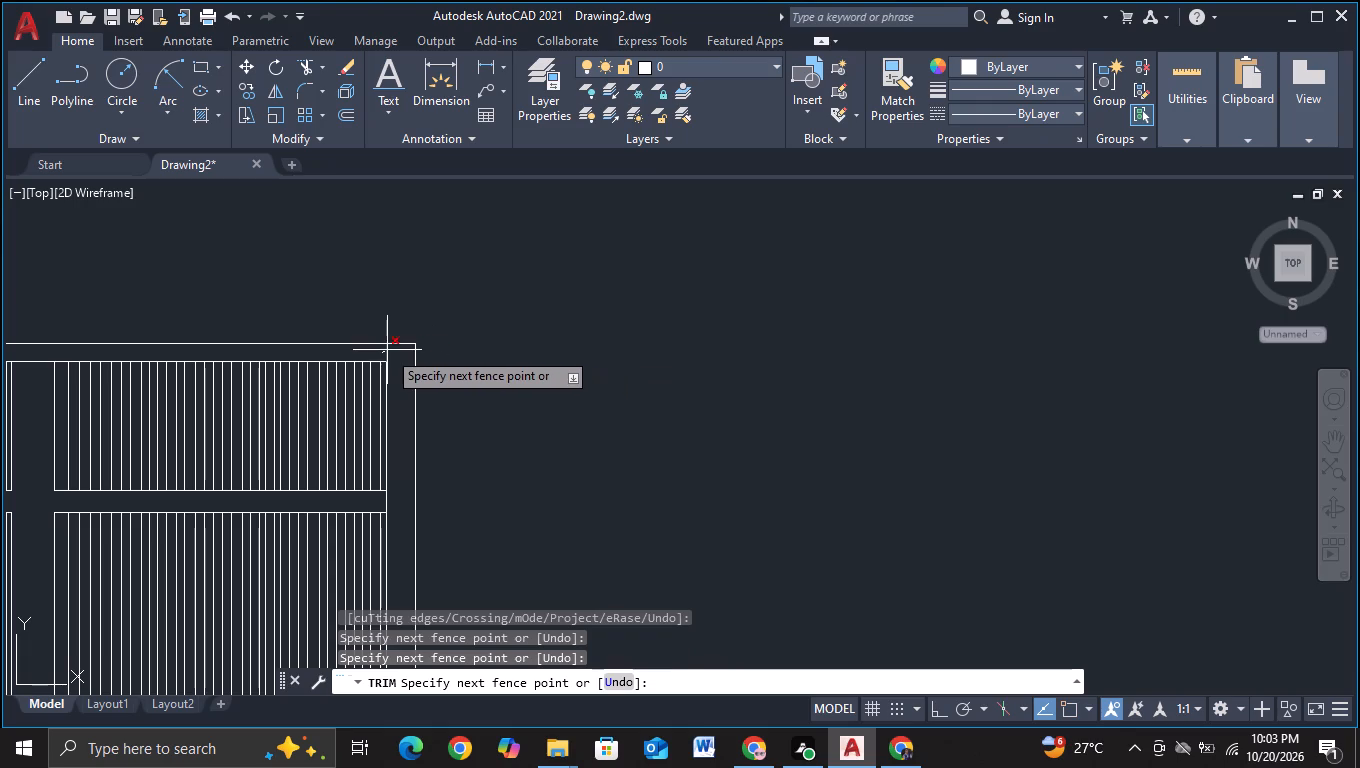
{"action": "left_click", "coordinate": [387, 350]}
{"action": "scroll", "coordinate": [528, 364], "scroll_direction": "down", "scroll_amount": 5}
{"action": "middle_click_drag", "start_coordinate": [571, 505], "coordinate": [723, 445]}
{"action": "key", "text": "Escape"}
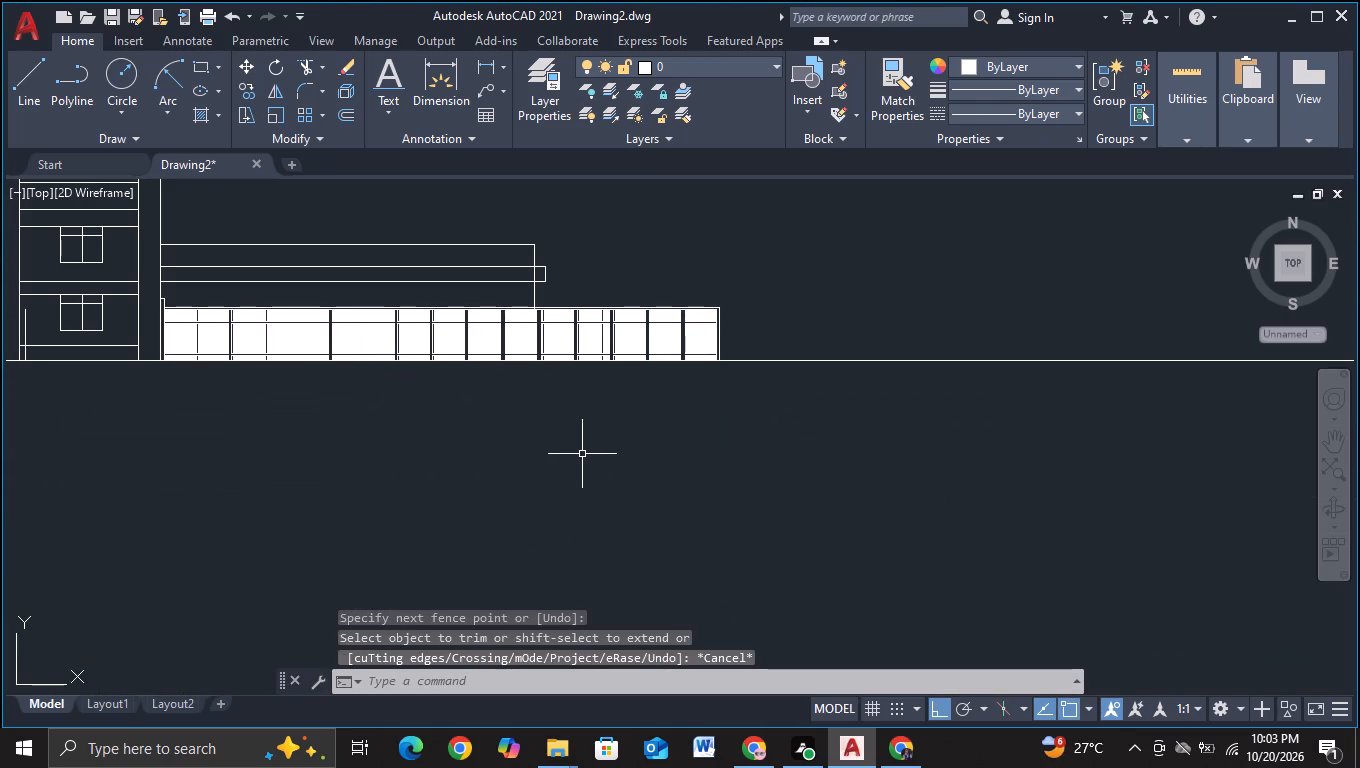
With Ortho off, draw a slanted coping flare at the wall's far top corner, with a short vertical tip and a return to the coping.
{"action": "left_click", "coordinate": [18, 94]}
{"action": "key", "text": "F8"}
{"action": "scroll", "coordinate": [656, 274], "scroll_direction": "up", "scroll_amount": 1}
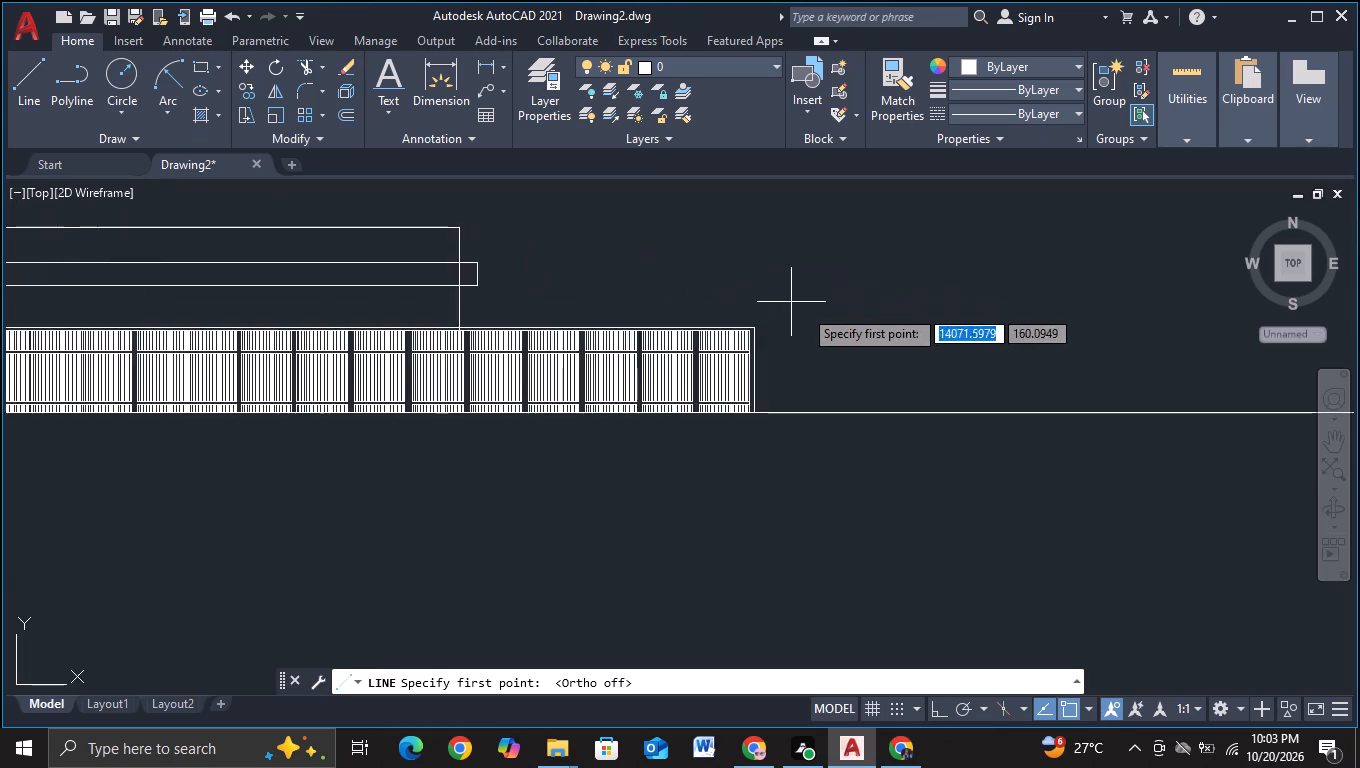
{"action": "scroll", "coordinate": [809, 310], "scroll_direction": "up", "scroll_amount": 2}
{"action": "middle_click_drag", "start_coordinate": [792, 349], "coordinate": [614, 341]}
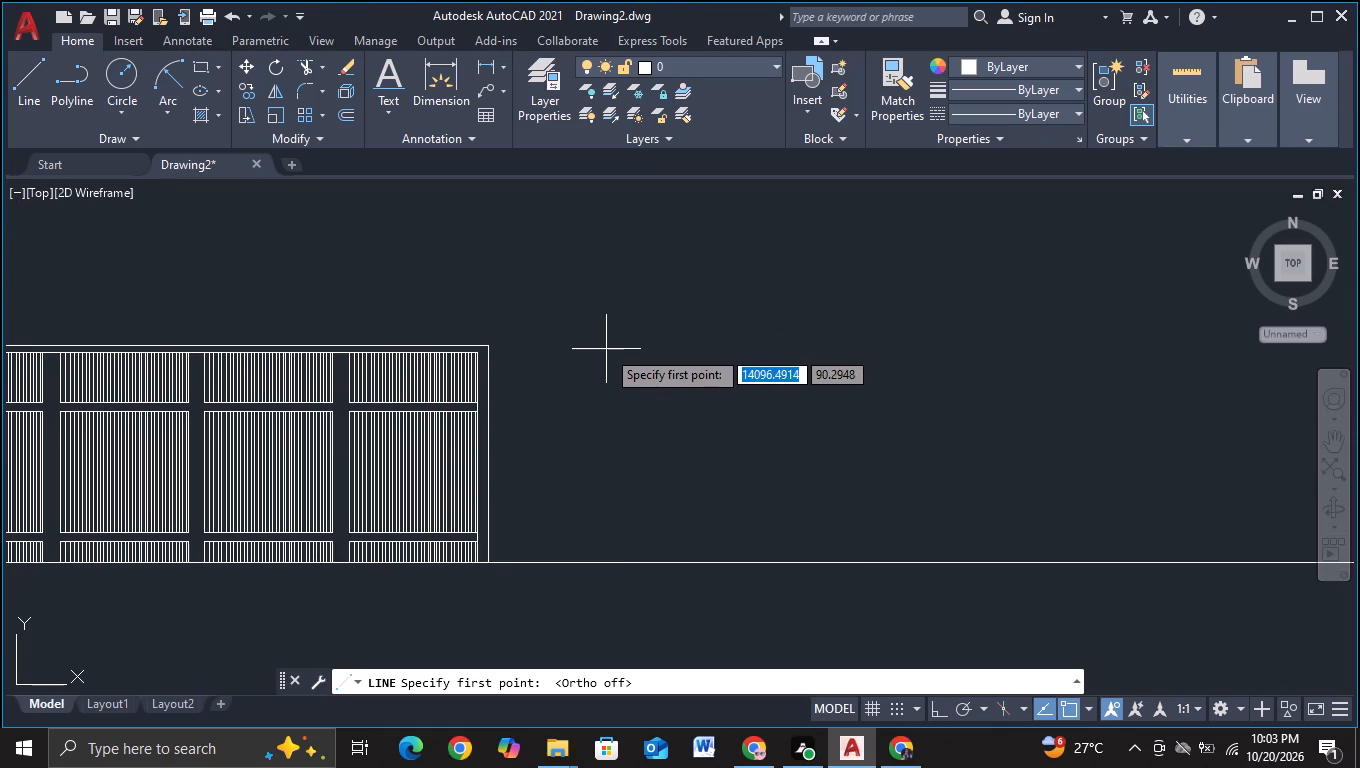
{"action": "left_click", "coordinate": [484, 352]}
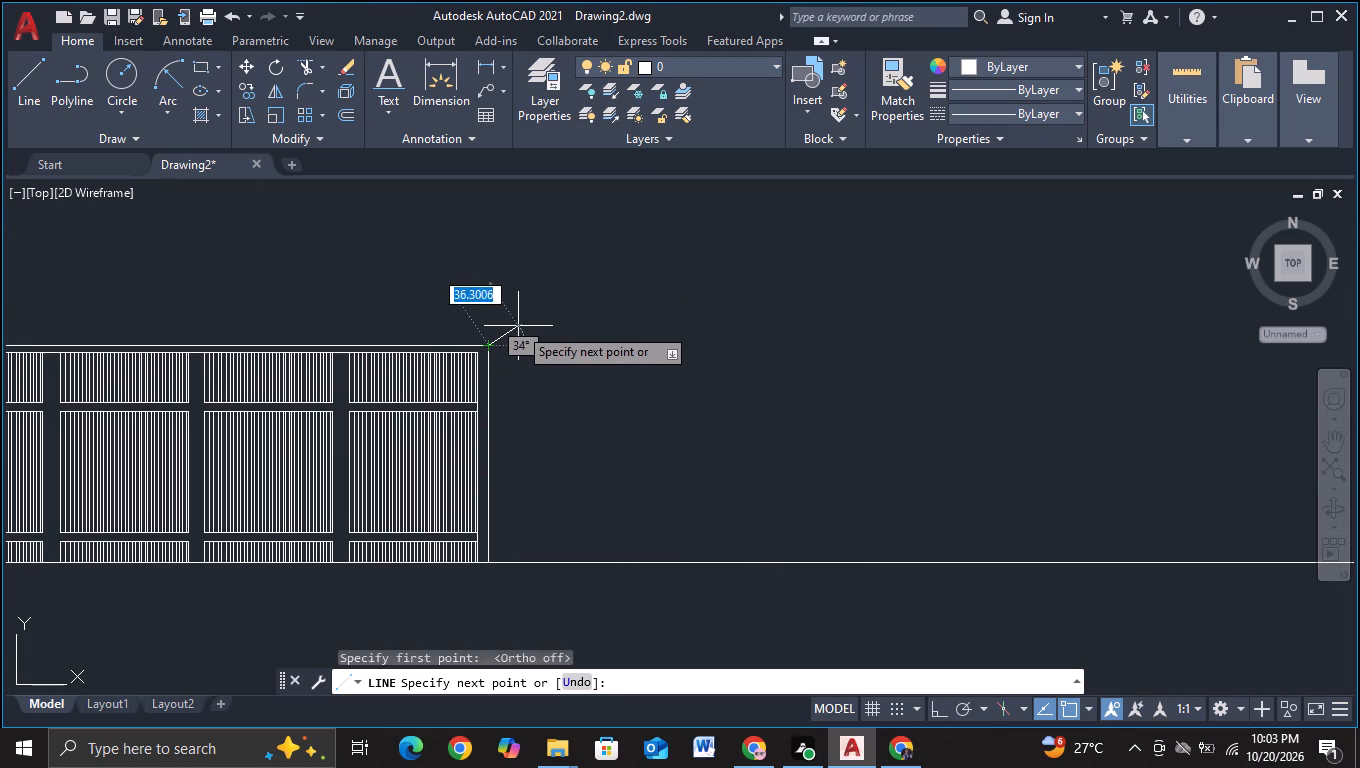
{"action": "left_click", "coordinate": [511, 320]}
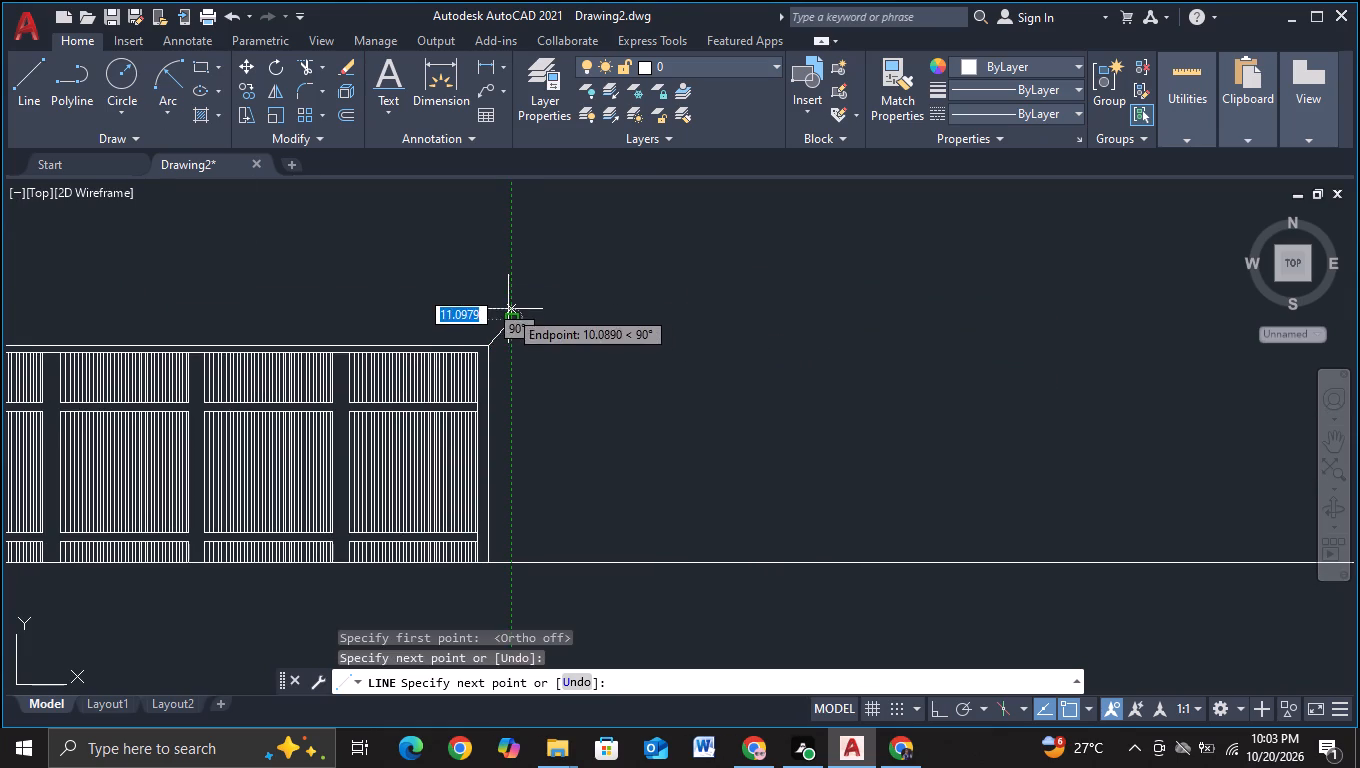
{"action": "left_click", "coordinate": [509, 309]}
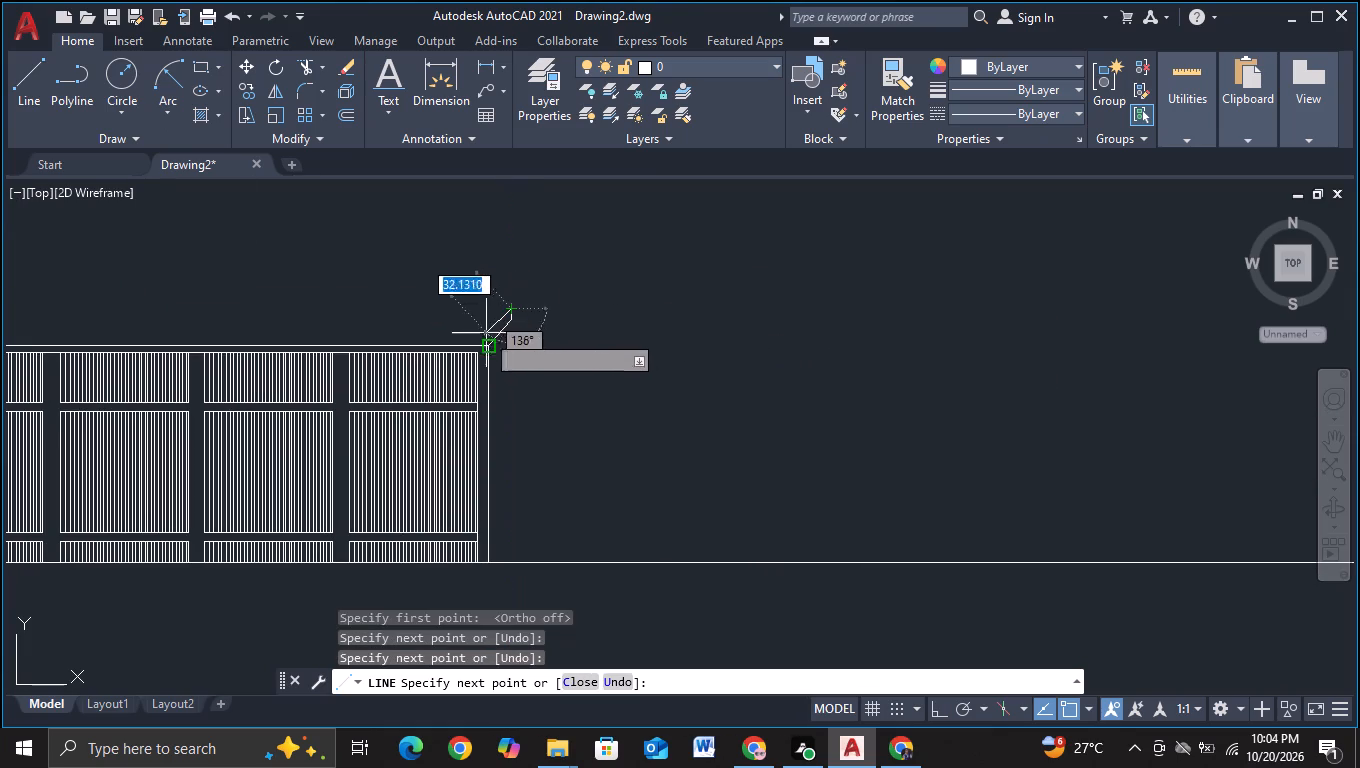
{"action": "left_click", "coordinate": [480, 338]}
{"action": "key", "text": "Escape"}
With Ortho on, draw a horizontal line from the flare's tip back along the wall and past the building's edge.
{"action": "scroll", "coordinate": [599, 290], "scroll_direction": "down", "scroll_amount": 2}
{"action": "middle_click_drag", "start_coordinate": [643, 357], "coordinate": [736, 350]}
{"action": "scroll", "coordinate": [686, 352], "scroll_direction": "down", "scroll_amount": 1}
{"action": "middle_click_drag", "start_coordinate": [692, 353], "coordinate": [731, 323]}
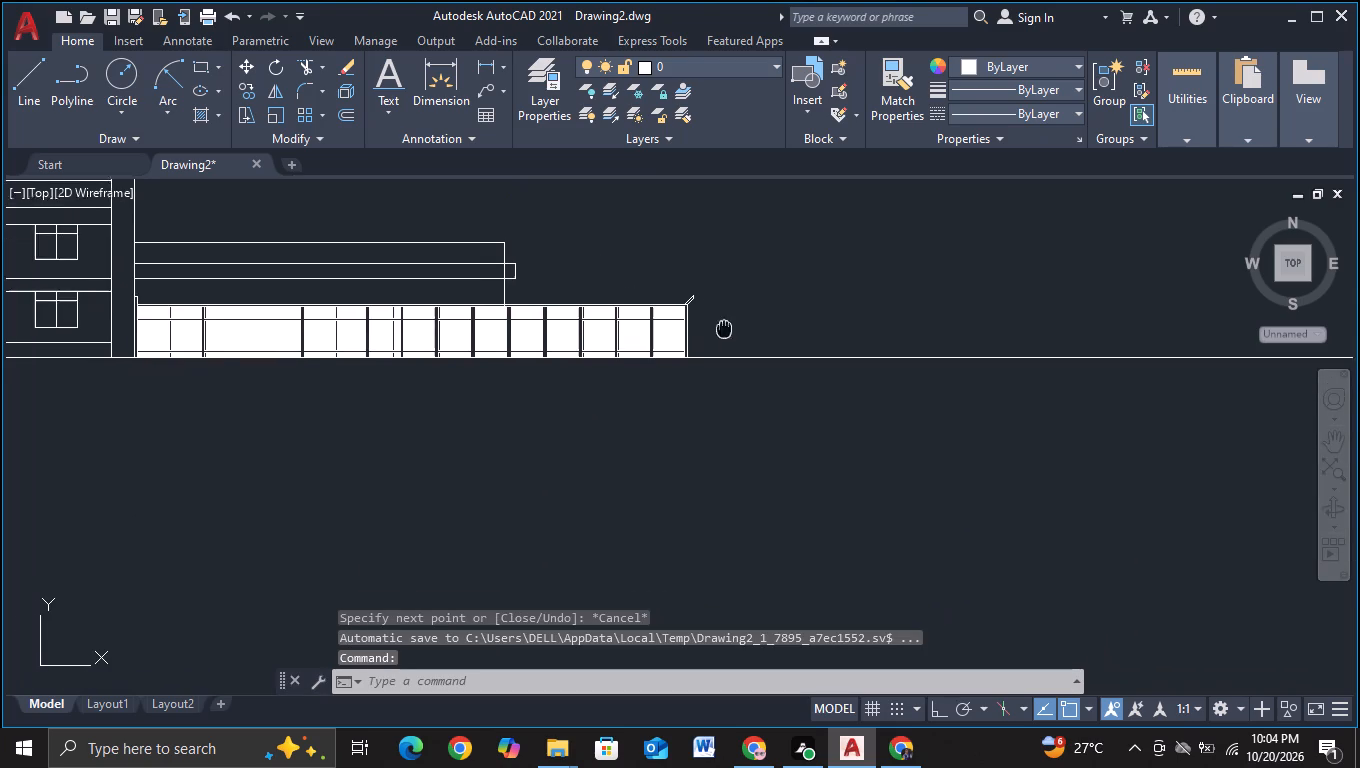
{"action": "middle_click_drag", "start_coordinate": [731, 323], "coordinate": [733, 323]}
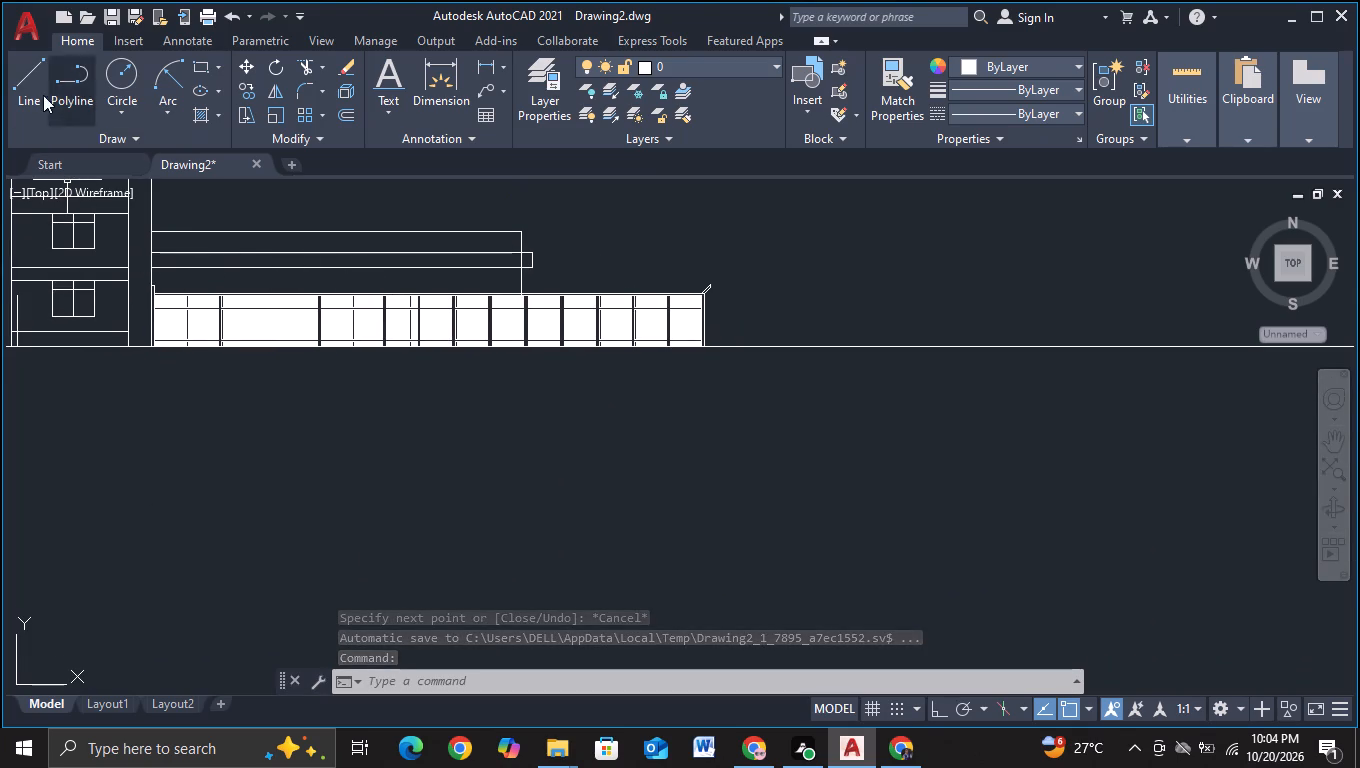
{"action": "left_click", "coordinate": [42, 94]}
{"action": "scroll", "coordinate": [666, 248], "scroll_direction": "up", "scroll_amount": 2}
{"action": "scroll", "coordinate": [773, 305], "scroll_direction": "up", "scroll_amount": 1}
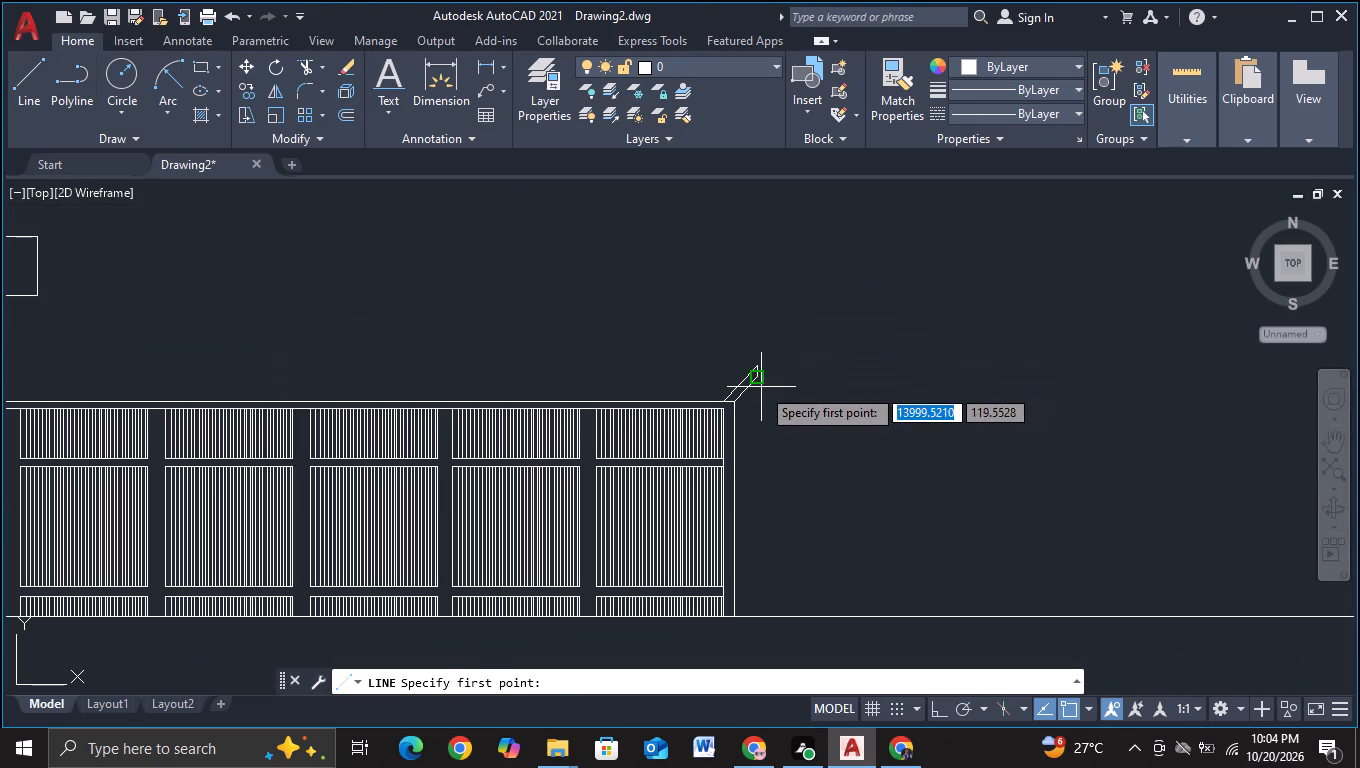
{"action": "left_click", "coordinate": [761, 387]}
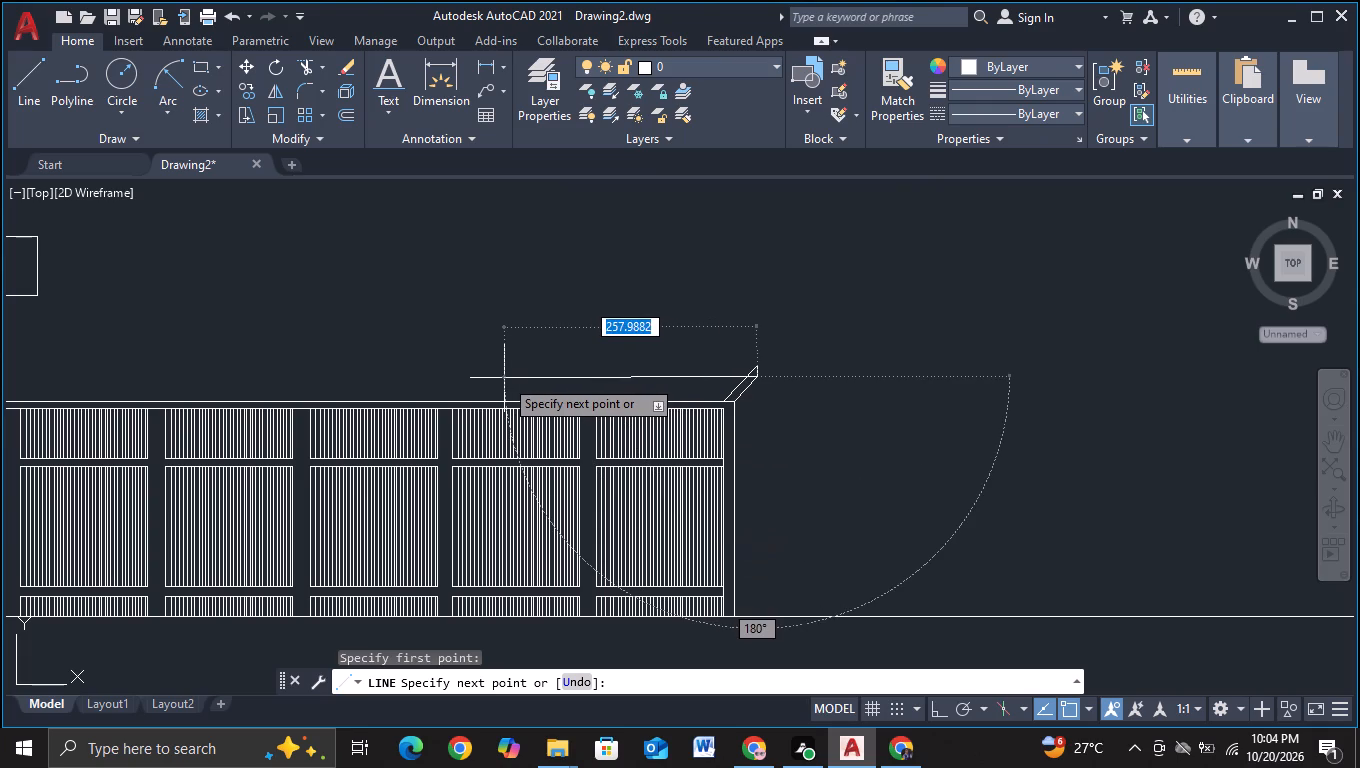
{"action": "key", "text": "F8"}
{"action": "scroll", "coordinate": [504, 378], "scroll_direction": "down", "scroll_amount": 2}
{"action": "middle_click_drag", "start_coordinate": [504, 378], "coordinate": [1198, 356]}
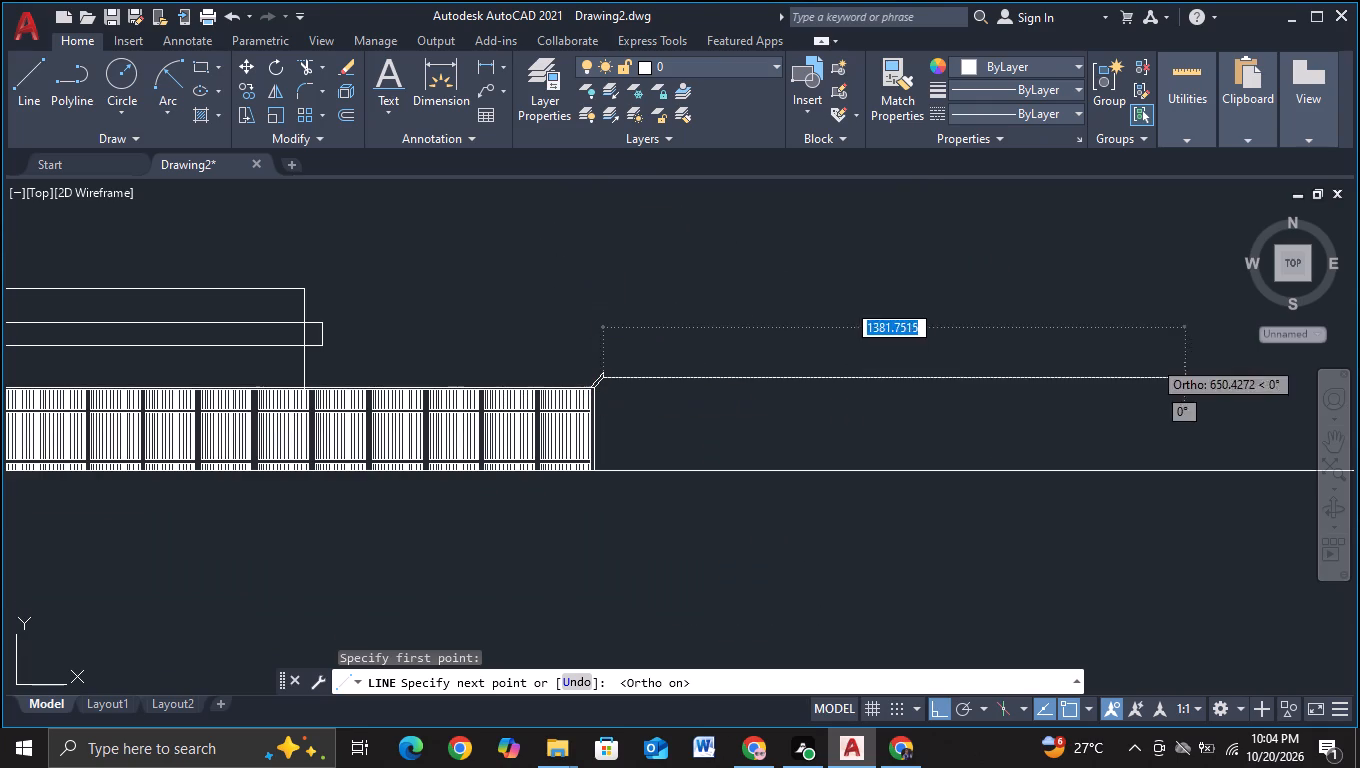
{"action": "middle_click_drag", "start_coordinate": [1198, 356], "coordinate": [1205, 356]}
{"action": "middle_click_drag", "start_coordinate": [530, 345], "coordinate": [1233, 261]}
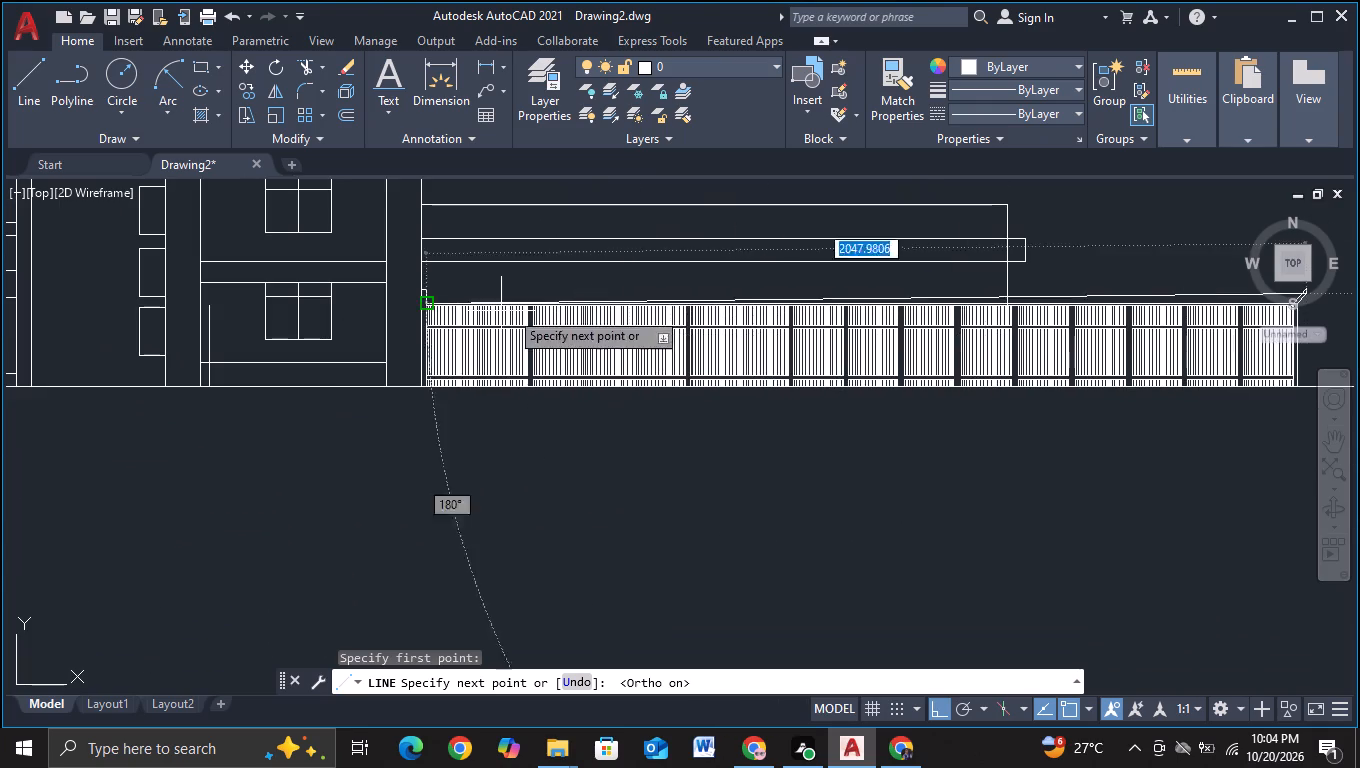
{"action": "scroll", "coordinate": [464, 312], "scroll_direction": "up", "scroll_amount": 3}
{"action": "left_click", "coordinate": [250, 269]}
{"action": "key", "text": "Escape"}
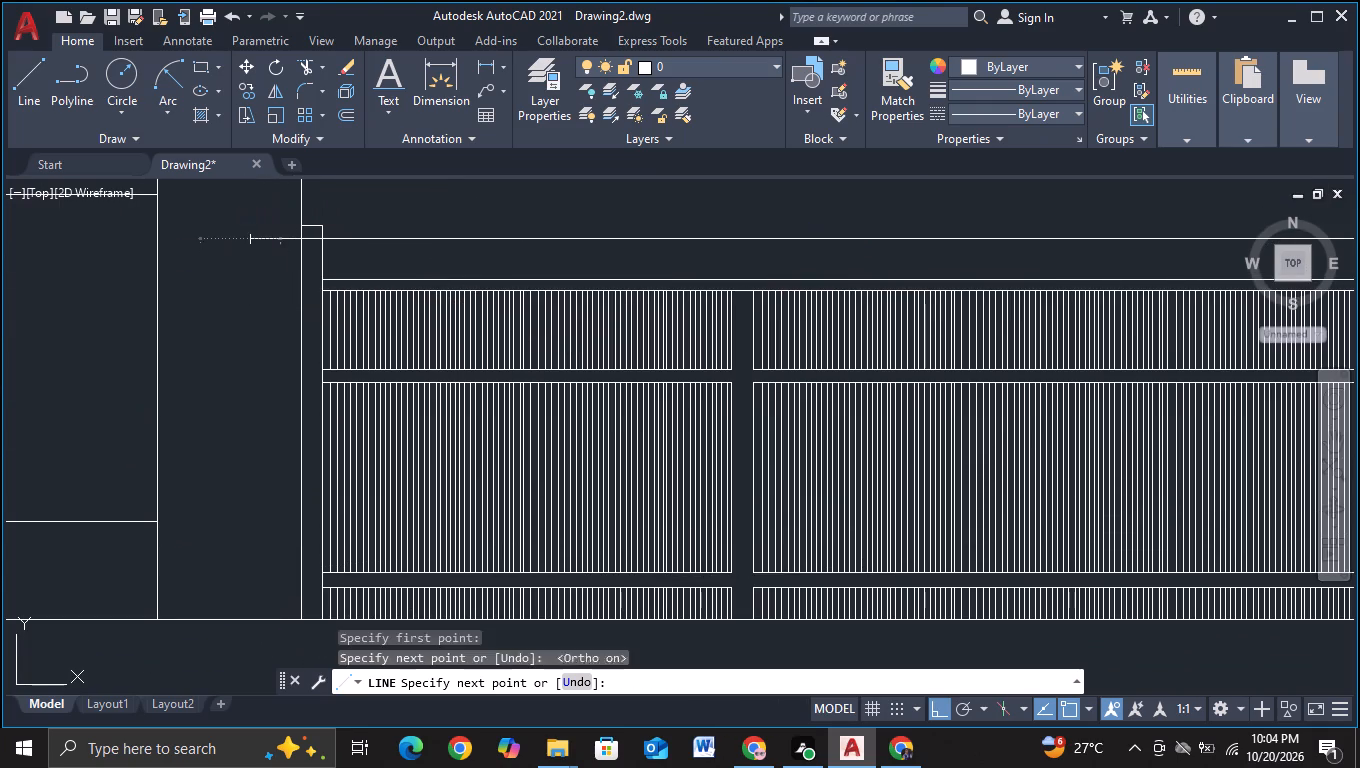
Trim the new horizontal line beyond the building's edge and inside the narrow strip beside it.
{"action": "left_click", "coordinate": [304, 65]}
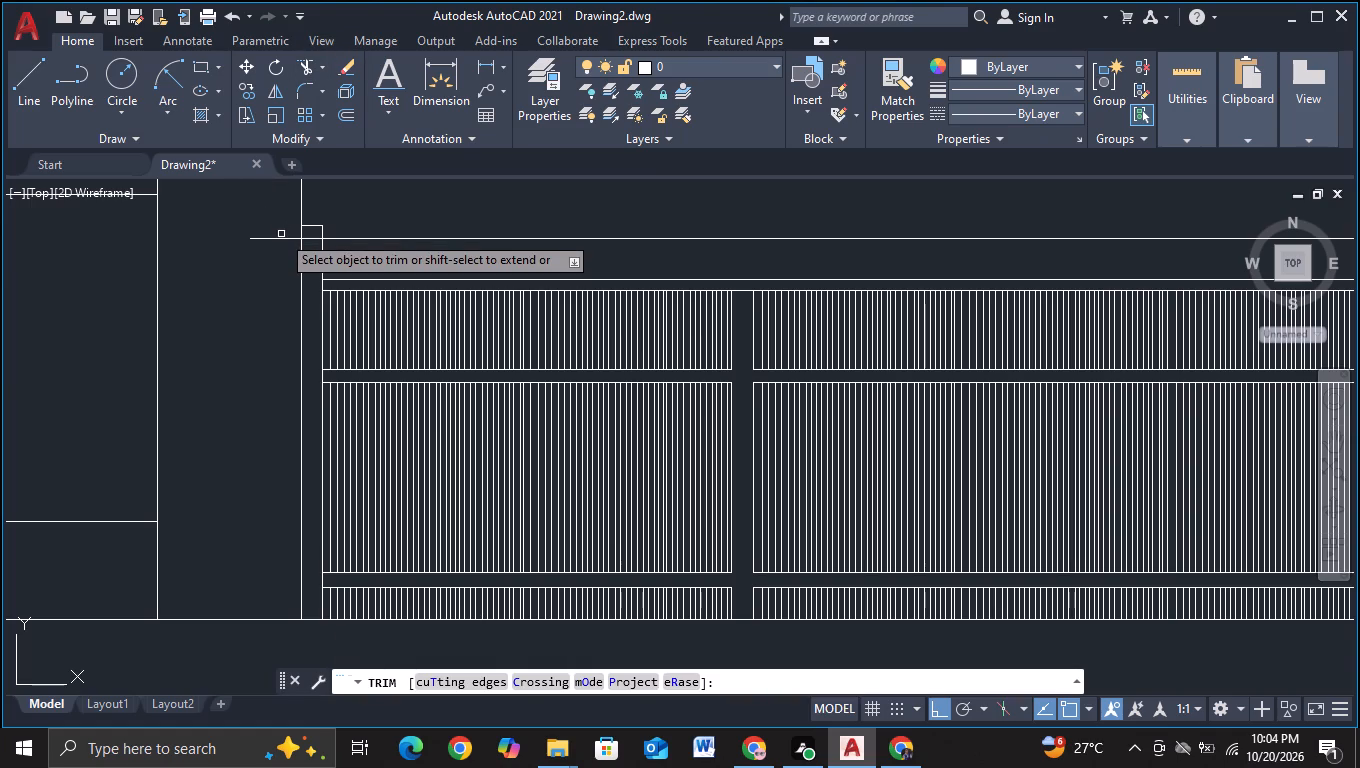
{"action": "left_click", "coordinate": [281, 243]}
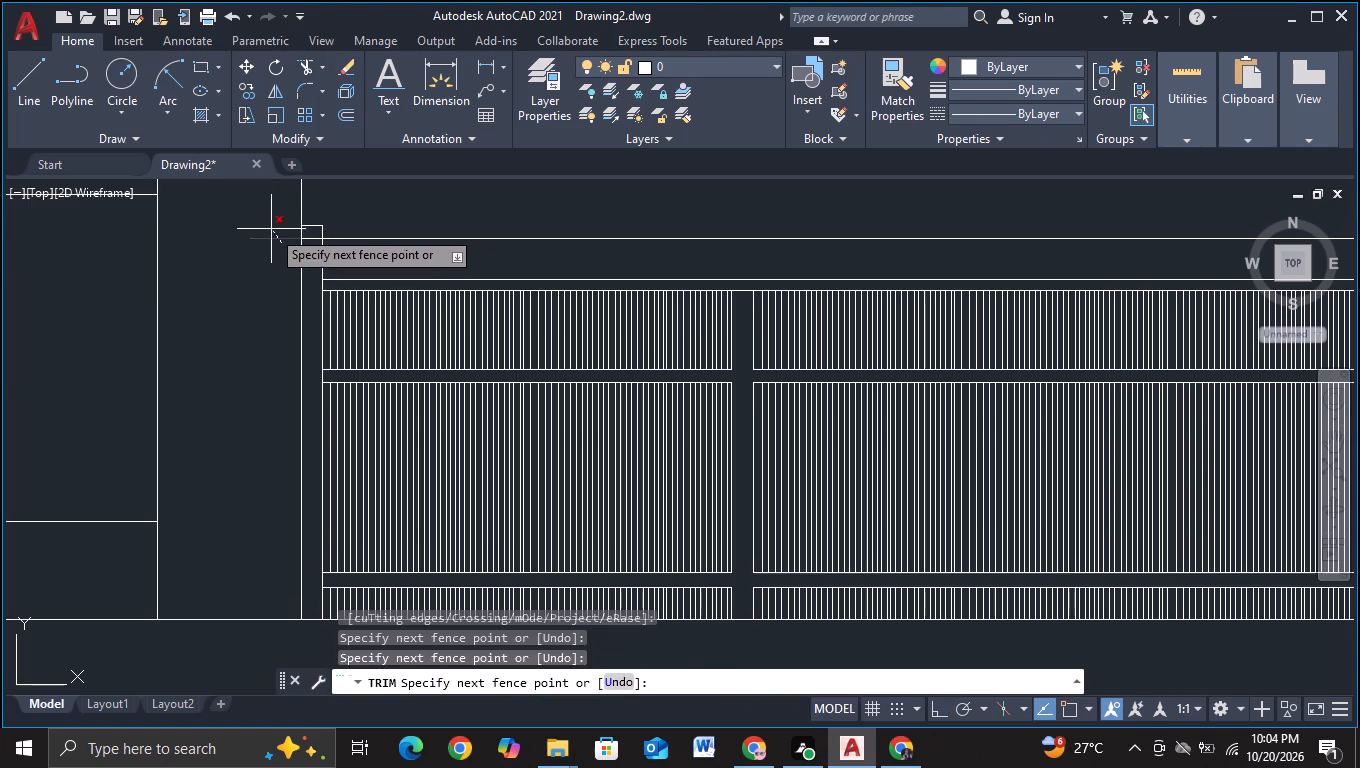
{"action": "left_click", "coordinate": [271, 229]}
{"action": "left_click", "coordinate": [313, 240]}
Trim the upper block's vertical edge below the new horizontal roof line, including the short piece between the coping and the panel top.
{"action": "scroll", "coordinate": [456, 206], "scroll_direction": "down", "scroll_amount": 2}
{"action": "middle_click_drag", "start_coordinate": [733, 501], "coordinate": [607, 525]}
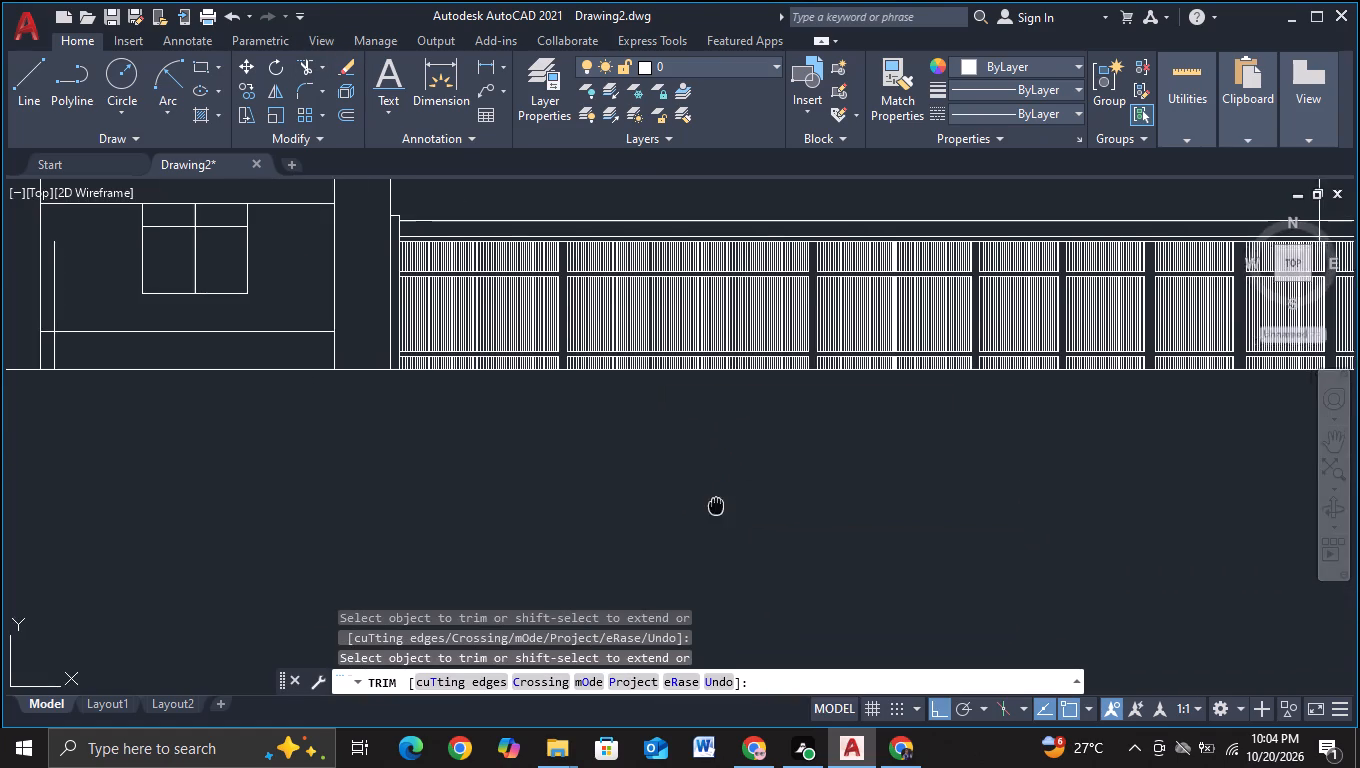
{"action": "middle_click_drag", "start_coordinate": [607, 525], "coordinate": [185, 534]}
{"action": "middle_click_drag", "start_coordinate": [779, 377], "coordinate": [261, 485]}
{"action": "scroll", "coordinate": [238, 375], "scroll_direction": "up", "scroll_amount": 1}
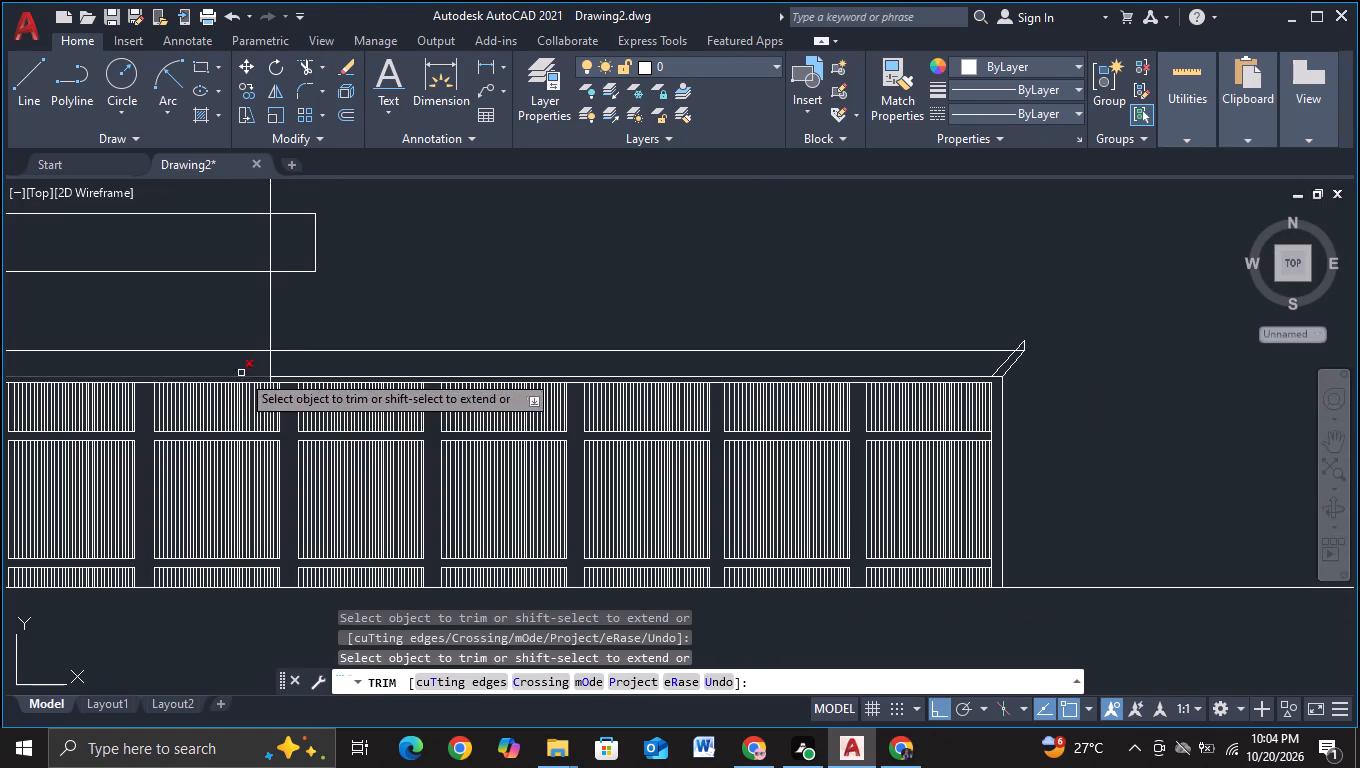
{"action": "left_click", "coordinate": [252, 364]}
{"action": "left_click", "coordinate": [296, 354]}
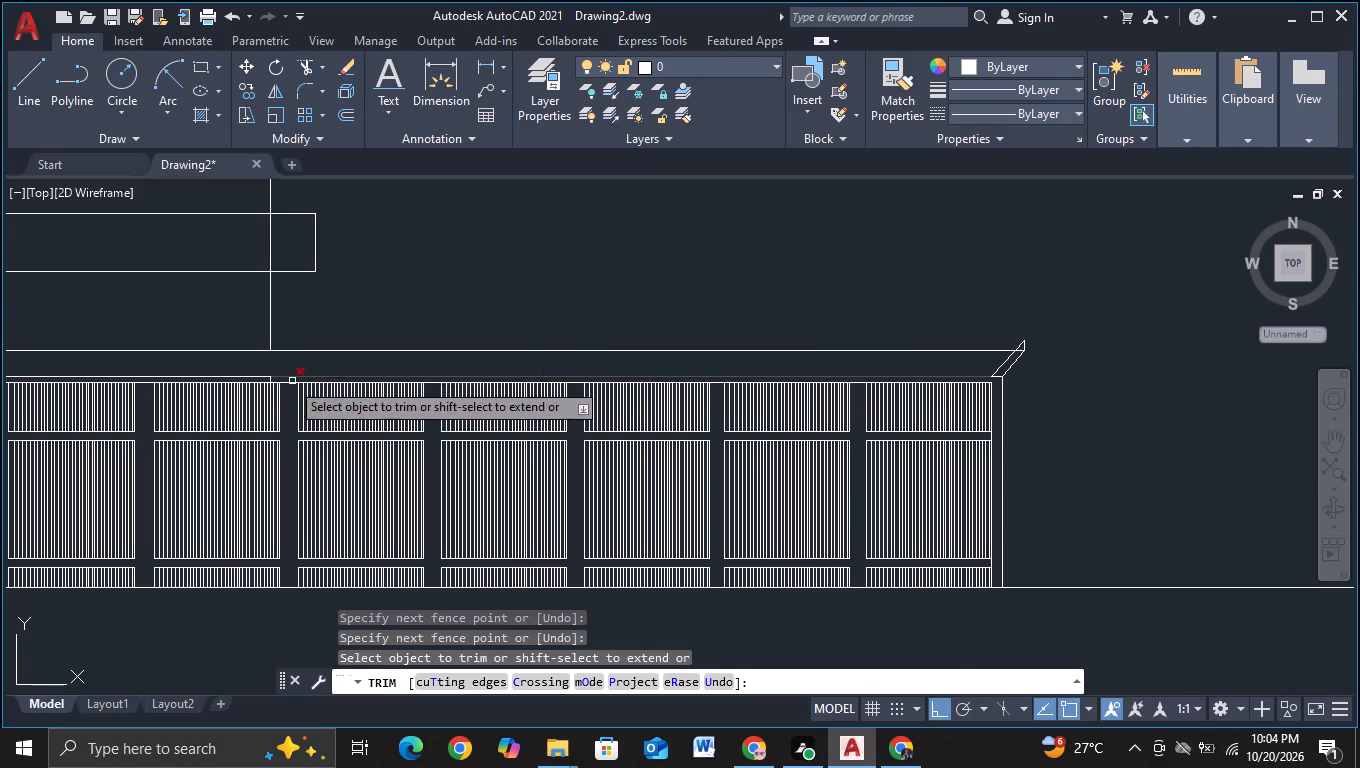
{"action": "scroll", "coordinate": [284, 381], "scroll_direction": "up", "scroll_amount": 2}
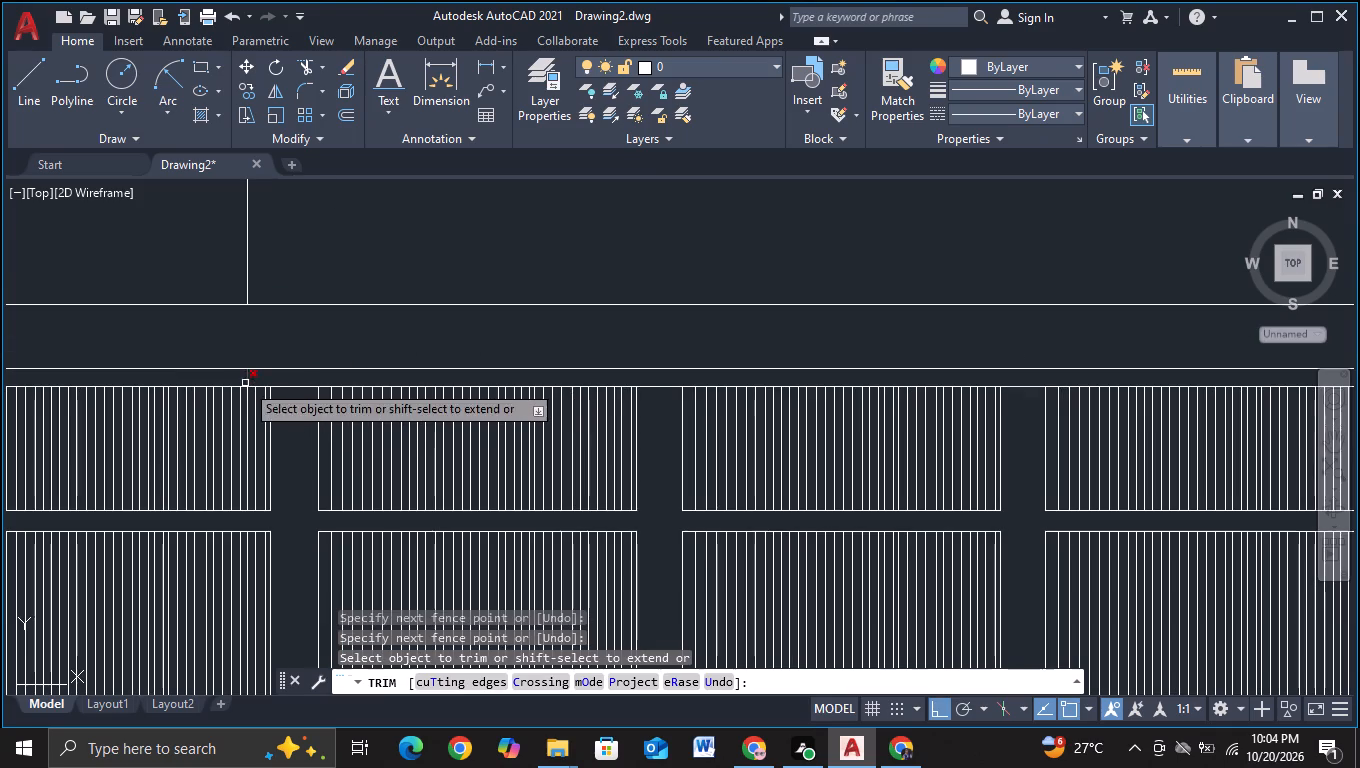
{"action": "left_click", "coordinate": [245, 383]}
Trim the piece of the horizontal roof line that lies inside the slanted flare at the wall's far end.
{"action": "scroll", "coordinate": [454, 283], "scroll_direction": "down", "scroll_amount": 2}
{"action": "scroll", "coordinate": [1151, 280], "scroll_direction": "up", "scroll_amount": 1}
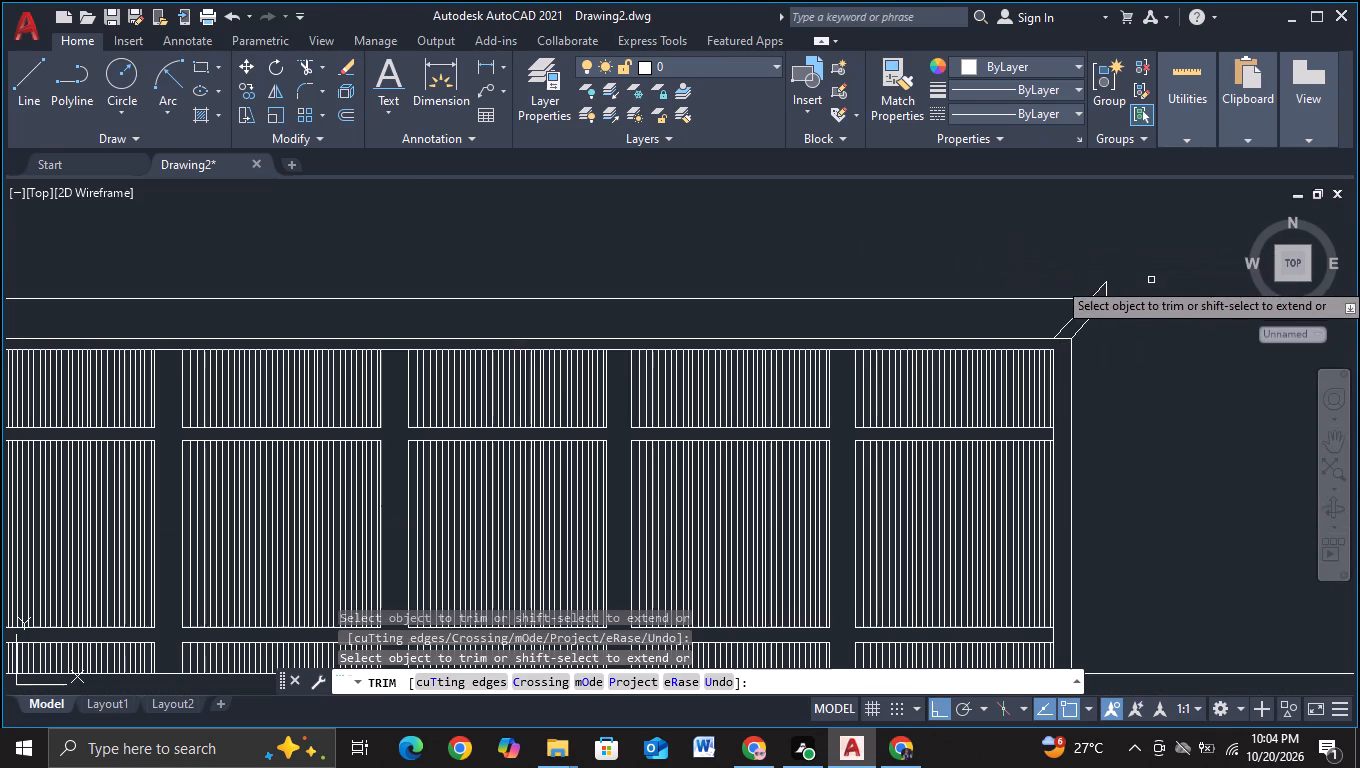
{"action": "left_click", "coordinate": [1099, 299]}
{"action": "scroll", "coordinate": [1128, 301], "scroll_direction": "down", "scroll_amount": 3}
{"action": "key", "text": "Escape"}
{"action": "scroll", "coordinate": [1152, 351], "scroll_direction": "up", "scroll_amount": 1}
{"action": "scroll", "coordinate": [1155, 355], "scroll_direction": "down", "scroll_amount": 2}
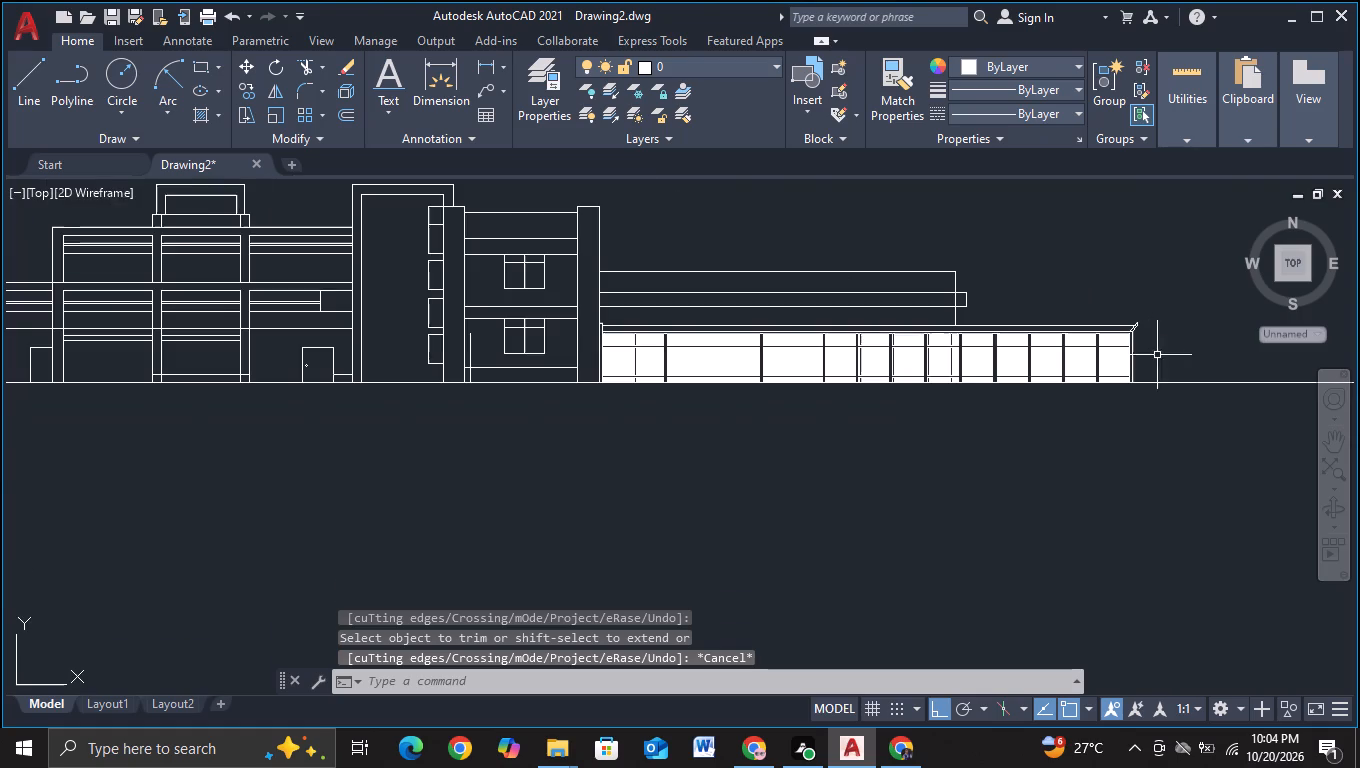
Draw a narrow upright post outline across the third panel from the wall's far end, from below the ground line to above the roof edge.
{"action": "middle_click_drag", "start_coordinate": [1049, 495], "coordinate": [921, 445]}
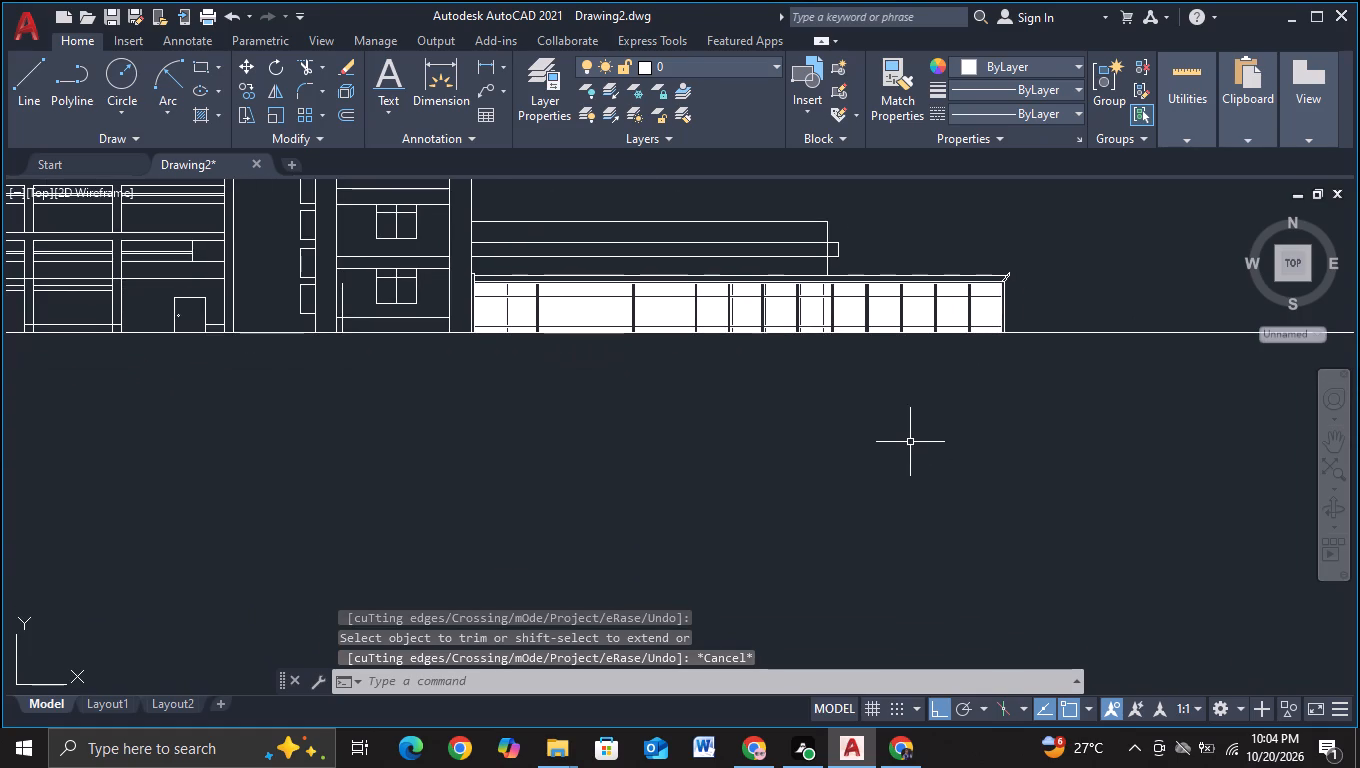
{"action": "scroll", "coordinate": [910, 442], "scroll_direction": "up", "scroll_amount": 1}
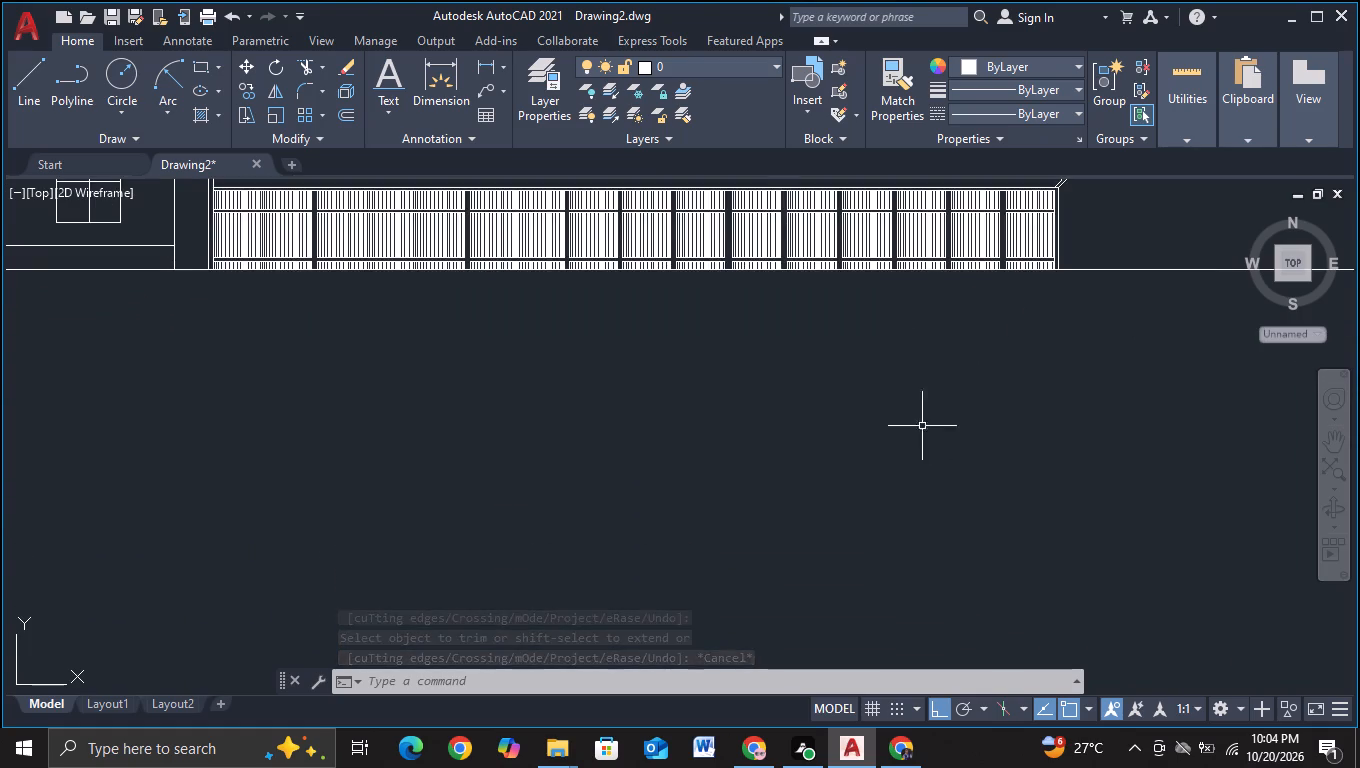
{"action": "middle_click_drag", "start_coordinate": [929, 412], "coordinate": [294, 530]}
{"action": "scroll", "coordinate": [351, 489], "scroll_direction": "up", "scroll_amount": 2}
{"action": "middle_click_drag", "start_coordinate": [352, 486], "coordinate": [551, 624]}
{"action": "middle_click_drag", "start_coordinate": [507, 524], "coordinate": [509, 596]}
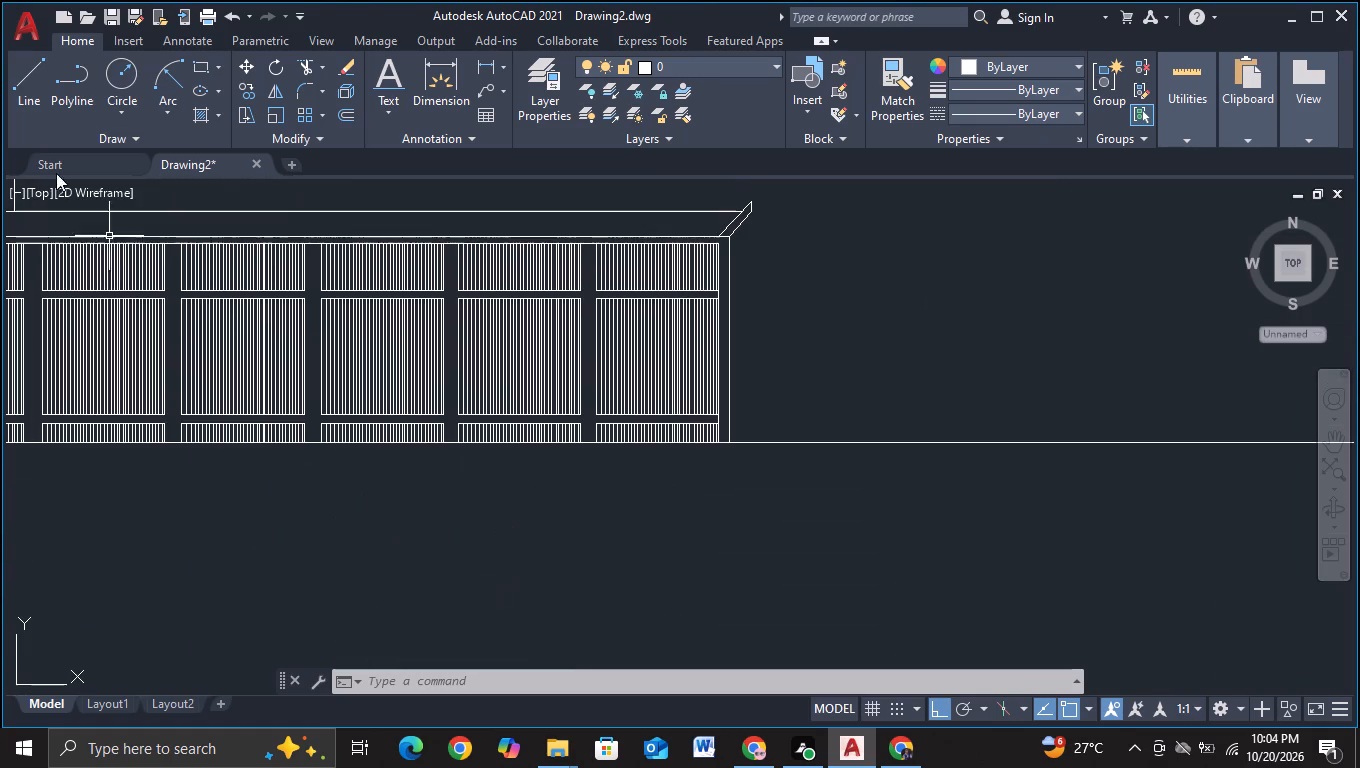
{"action": "left_click", "coordinate": [19, 91]}
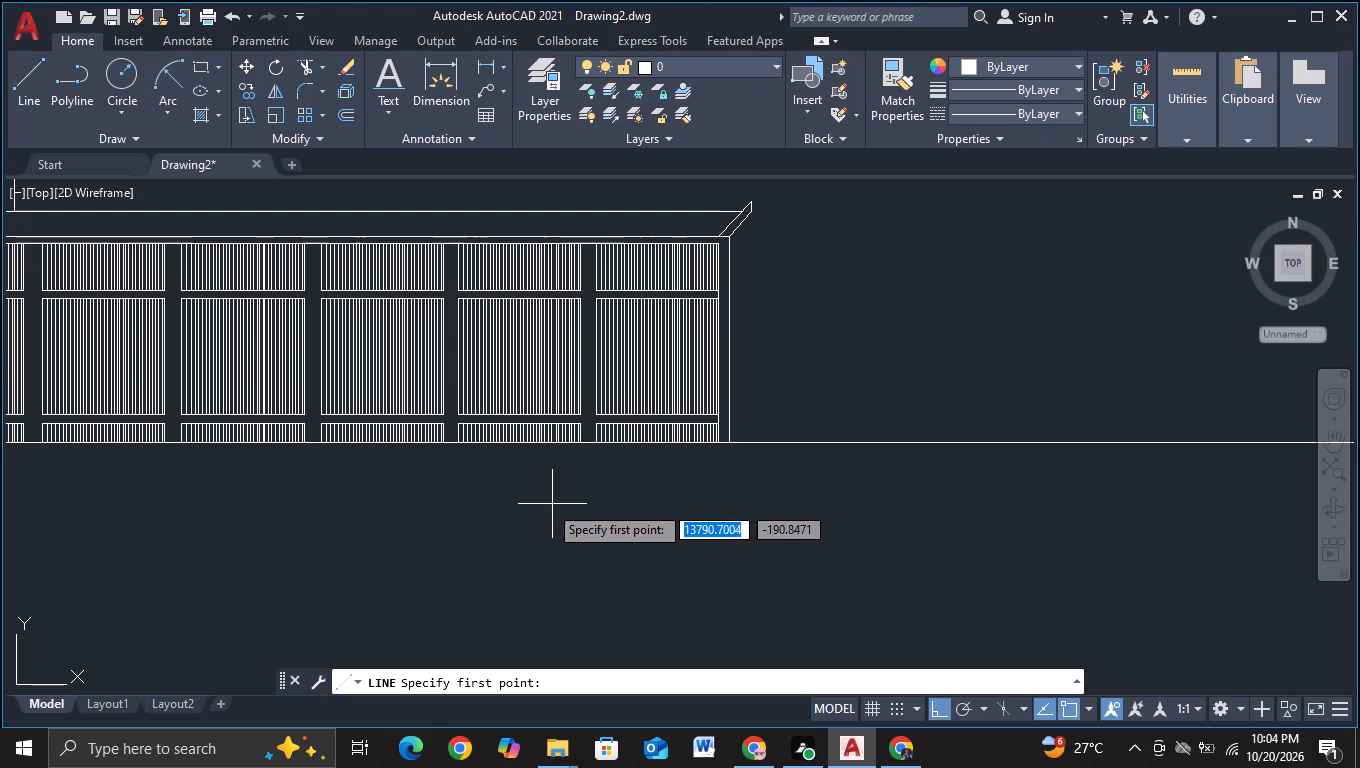
{"action": "scroll", "coordinate": [554, 501], "scroll_direction": "down", "scroll_amount": 1}
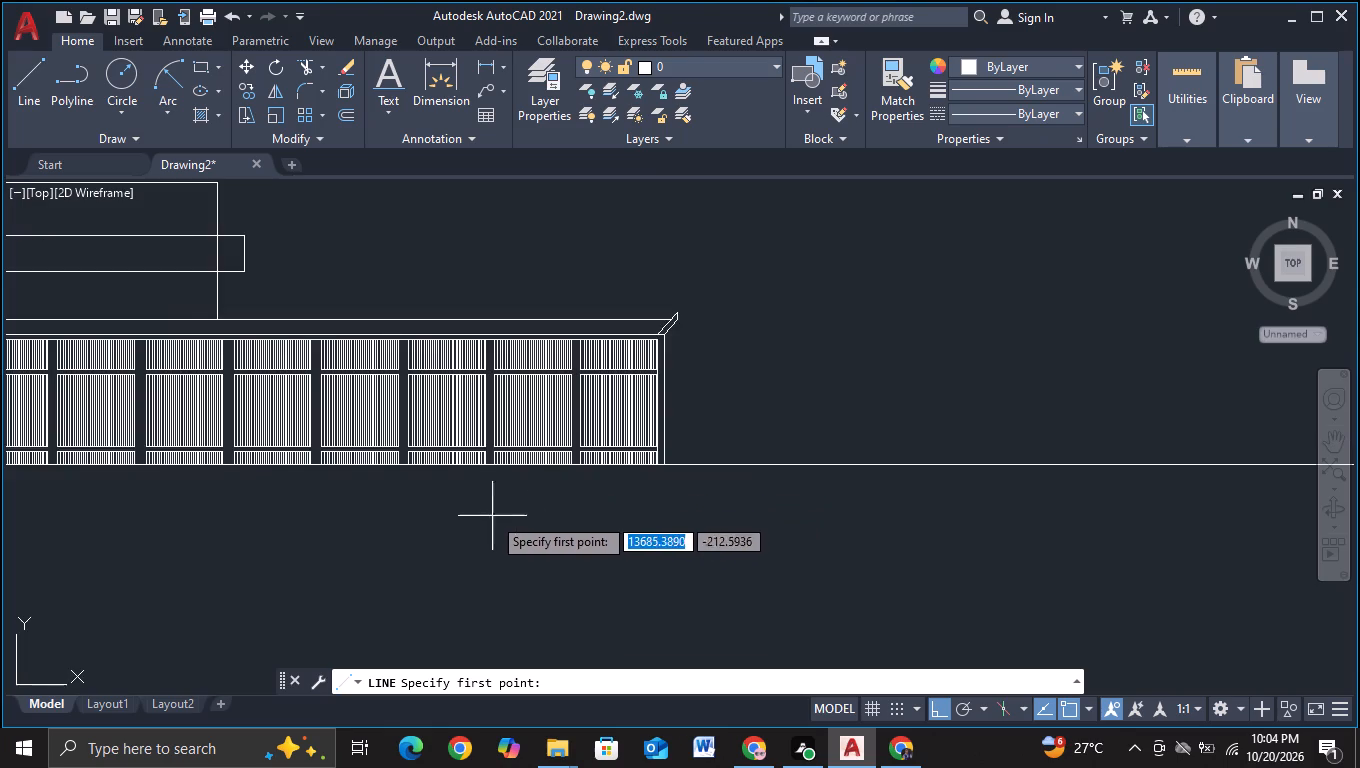
{"action": "middle_click_drag", "start_coordinate": [492, 517], "coordinate": [636, 510]}
{"action": "scroll", "coordinate": [602, 508], "scroll_direction": "up", "scroll_amount": 1}
{"action": "middle_click_drag", "start_coordinate": [581, 532], "coordinate": [589, 567]}
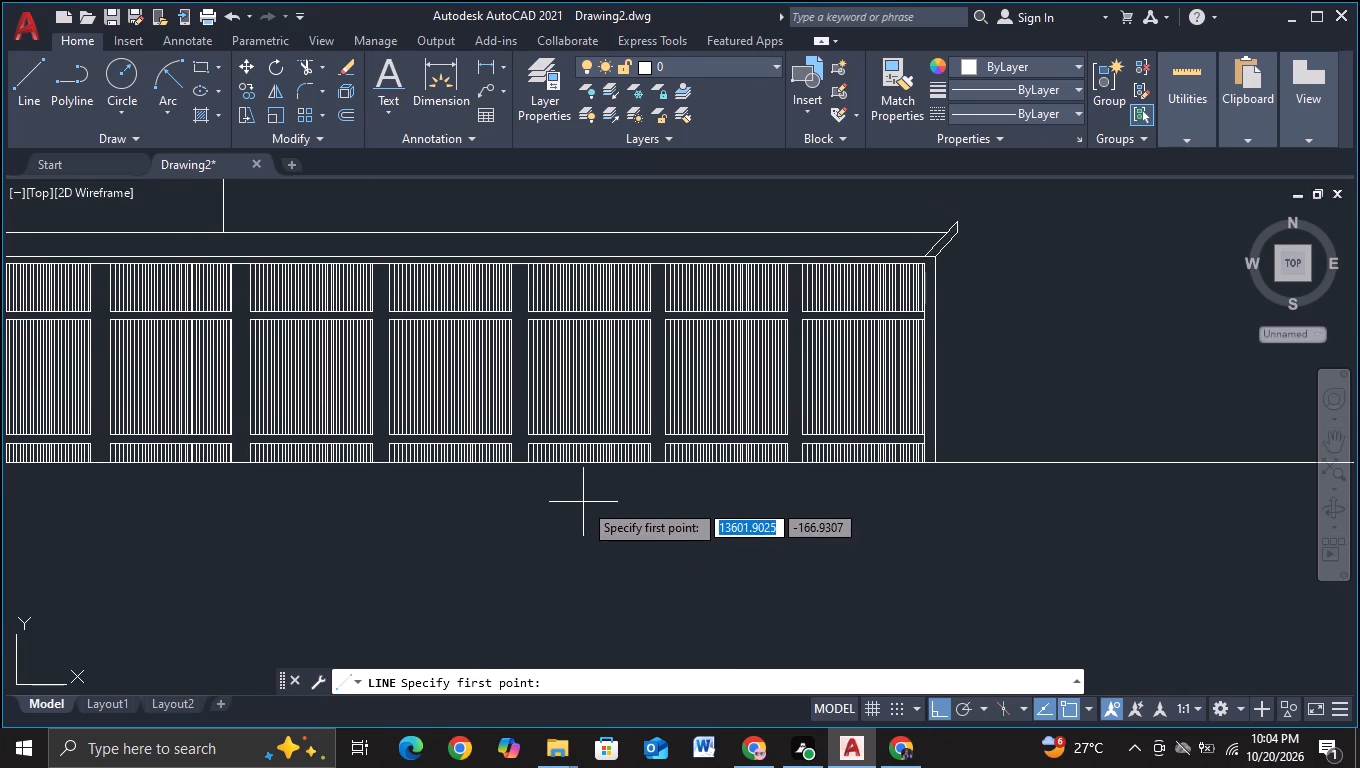
{"action": "left_click", "coordinate": [583, 500]}
{"action": "middle_click_drag", "start_coordinate": [585, 216], "coordinate": [557, 352]}
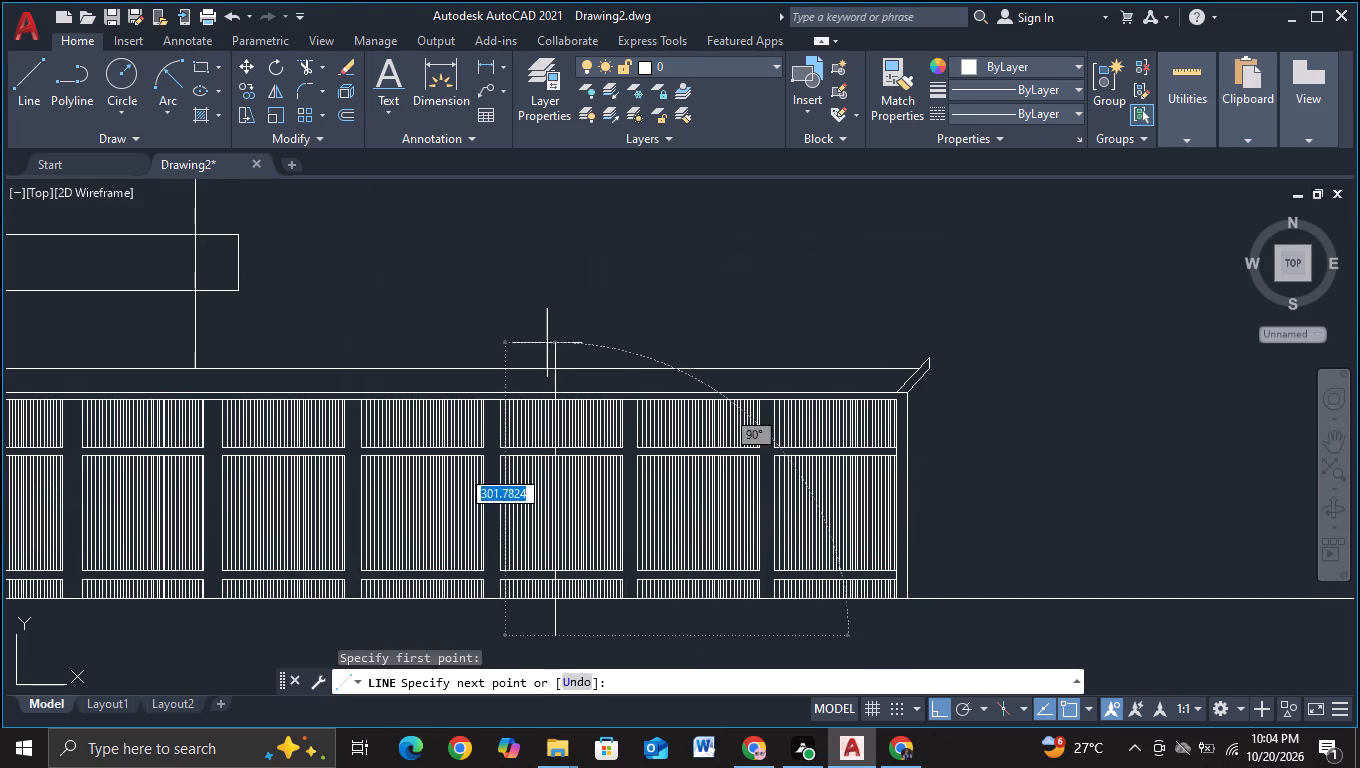
{"action": "left_click", "coordinate": [535, 316]}
{"action": "left_click", "coordinate": [571, 316]}
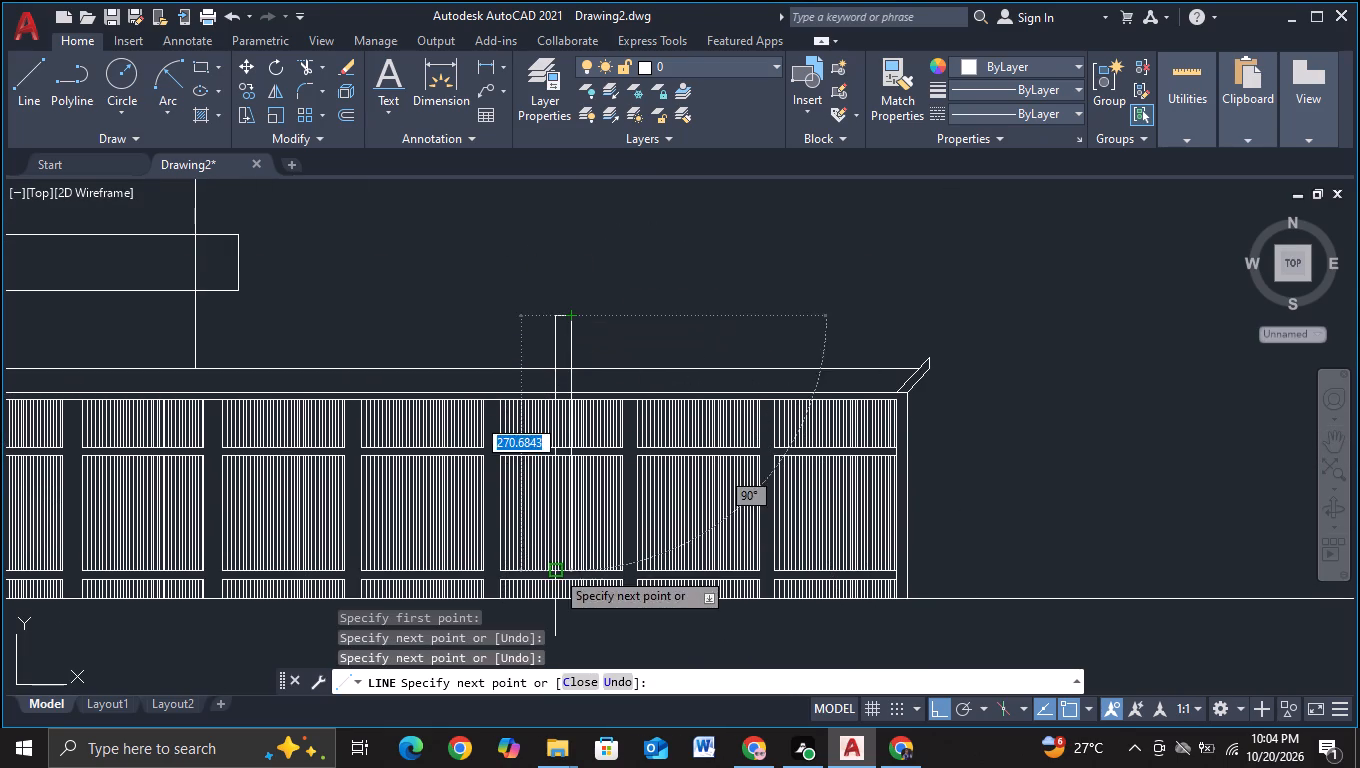
{"action": "middle_click_drag", "start_coordinate": [555, 571], "coordinate": [556, 438]}
{"action": "left_click", "coordinate": [602, 522]}
{"action": "key", "text": "Escape"}
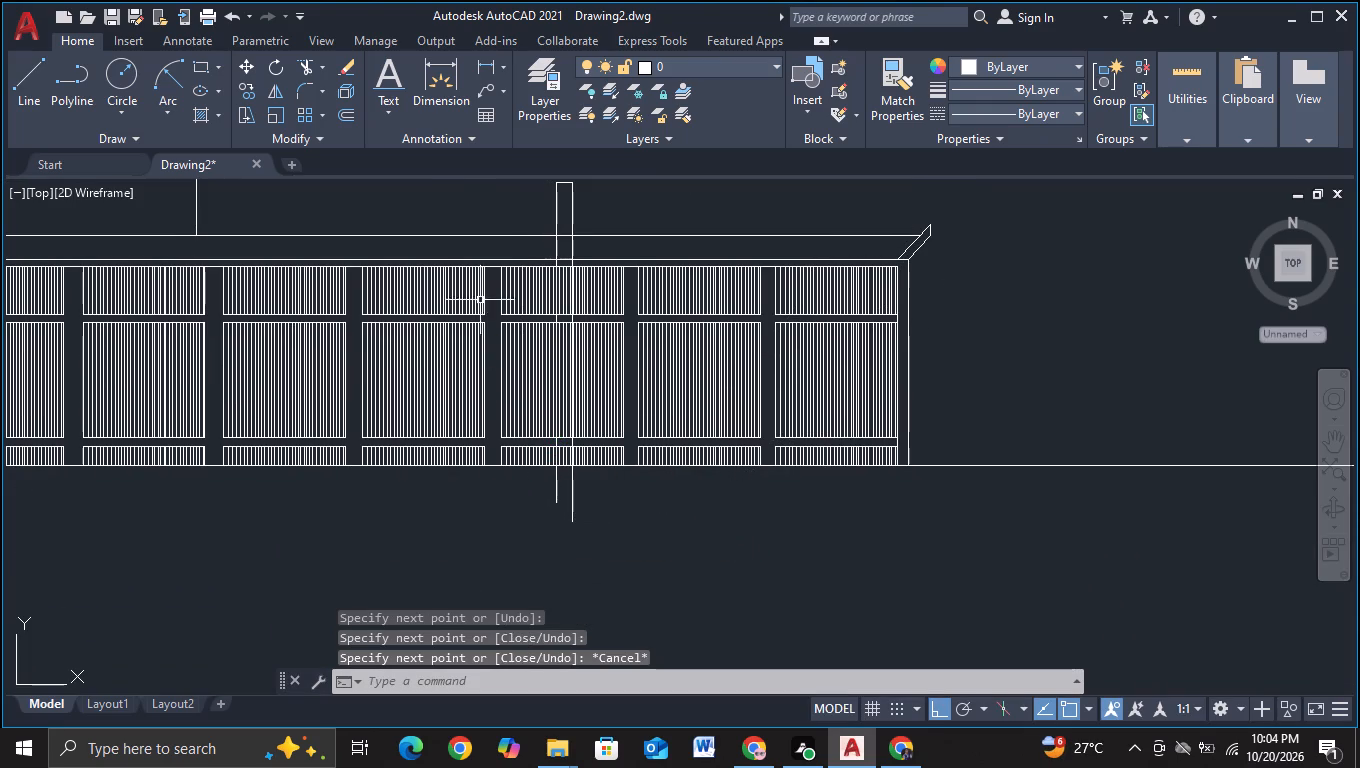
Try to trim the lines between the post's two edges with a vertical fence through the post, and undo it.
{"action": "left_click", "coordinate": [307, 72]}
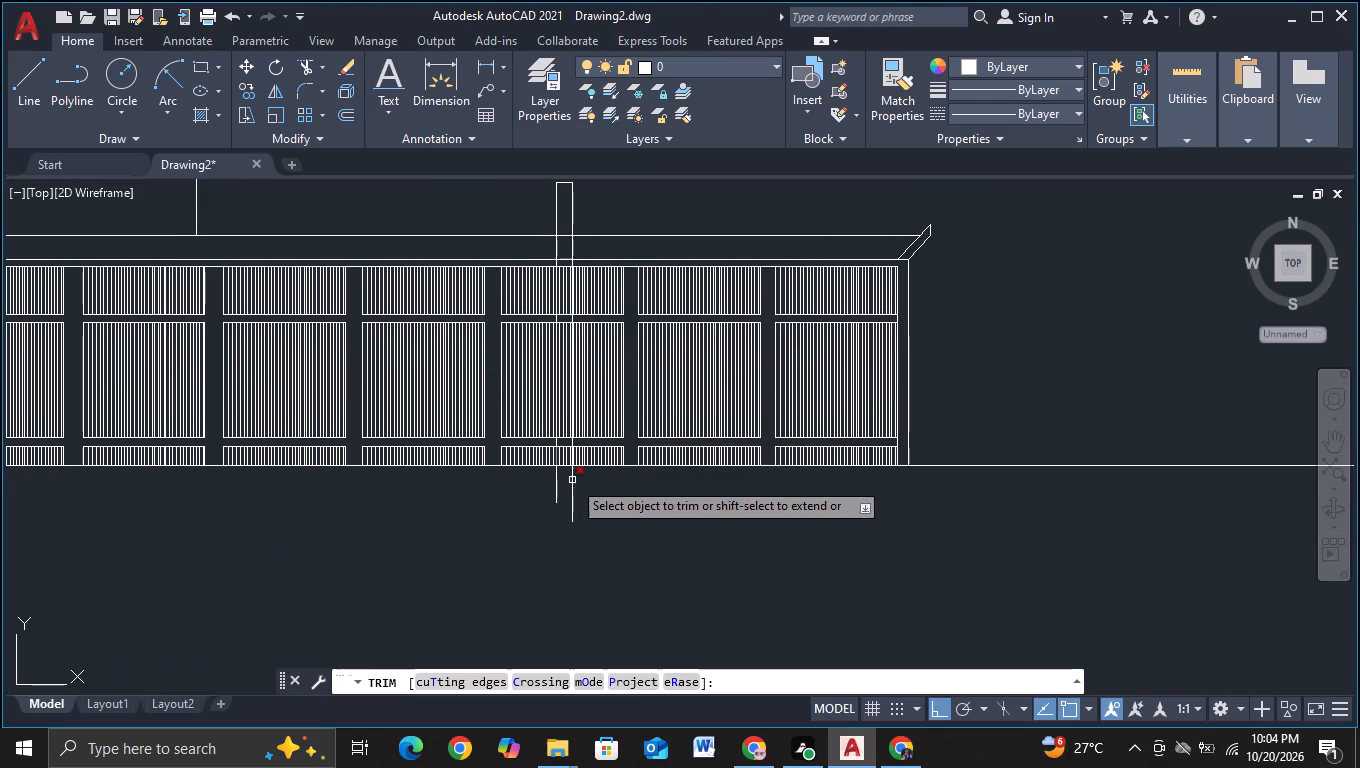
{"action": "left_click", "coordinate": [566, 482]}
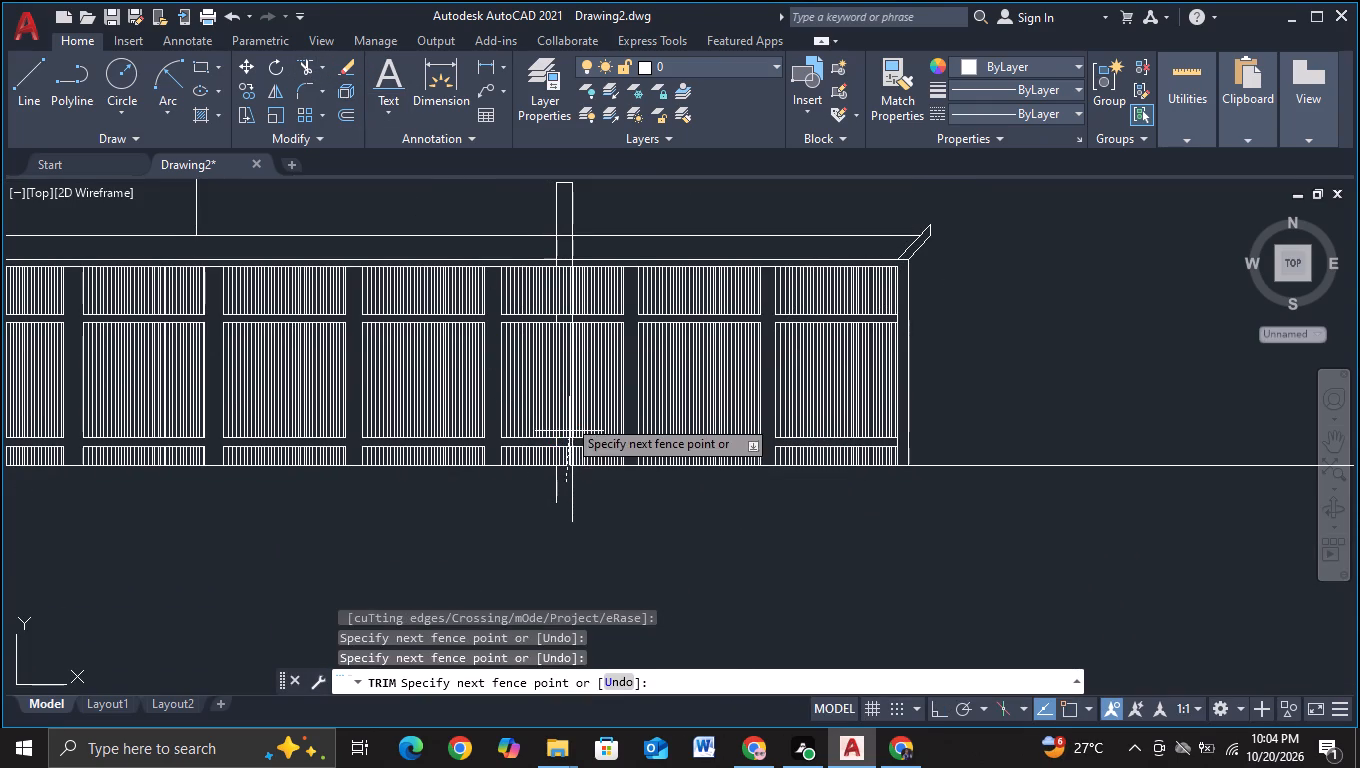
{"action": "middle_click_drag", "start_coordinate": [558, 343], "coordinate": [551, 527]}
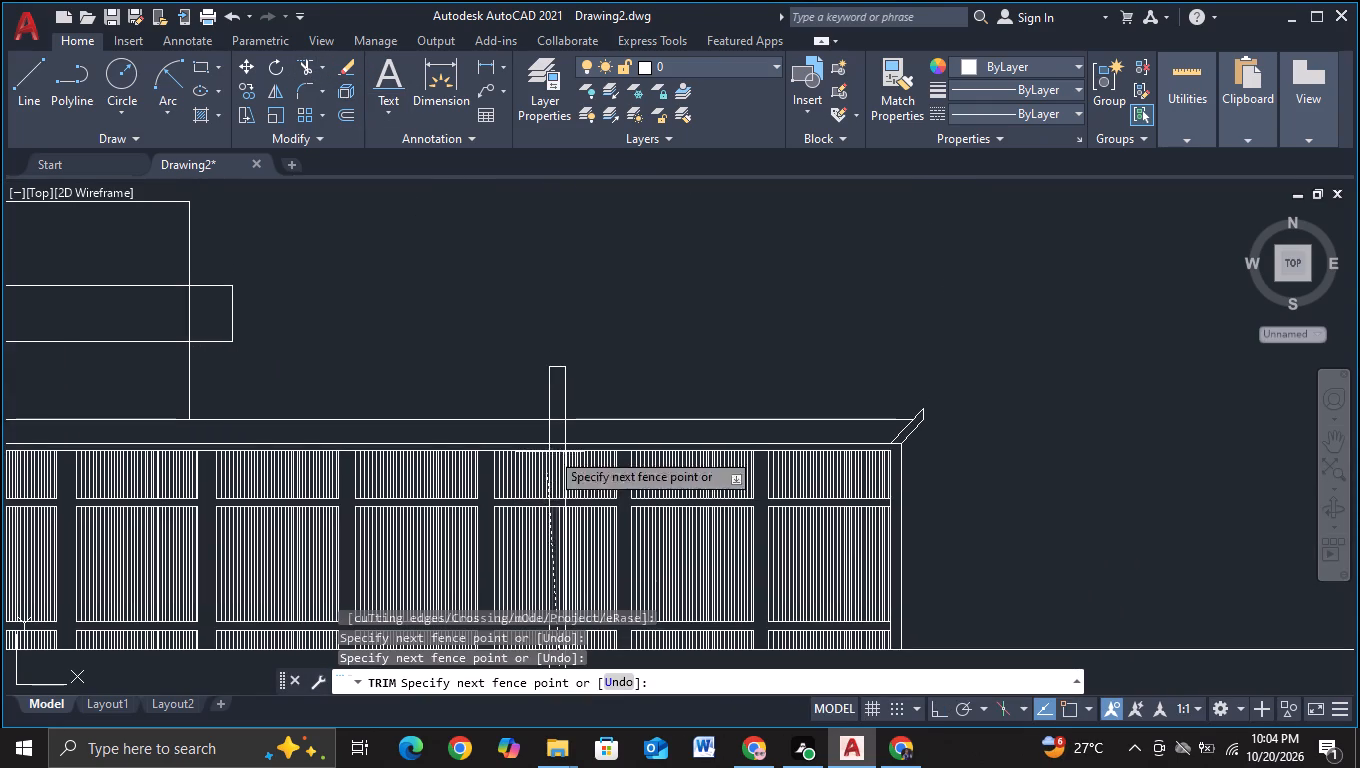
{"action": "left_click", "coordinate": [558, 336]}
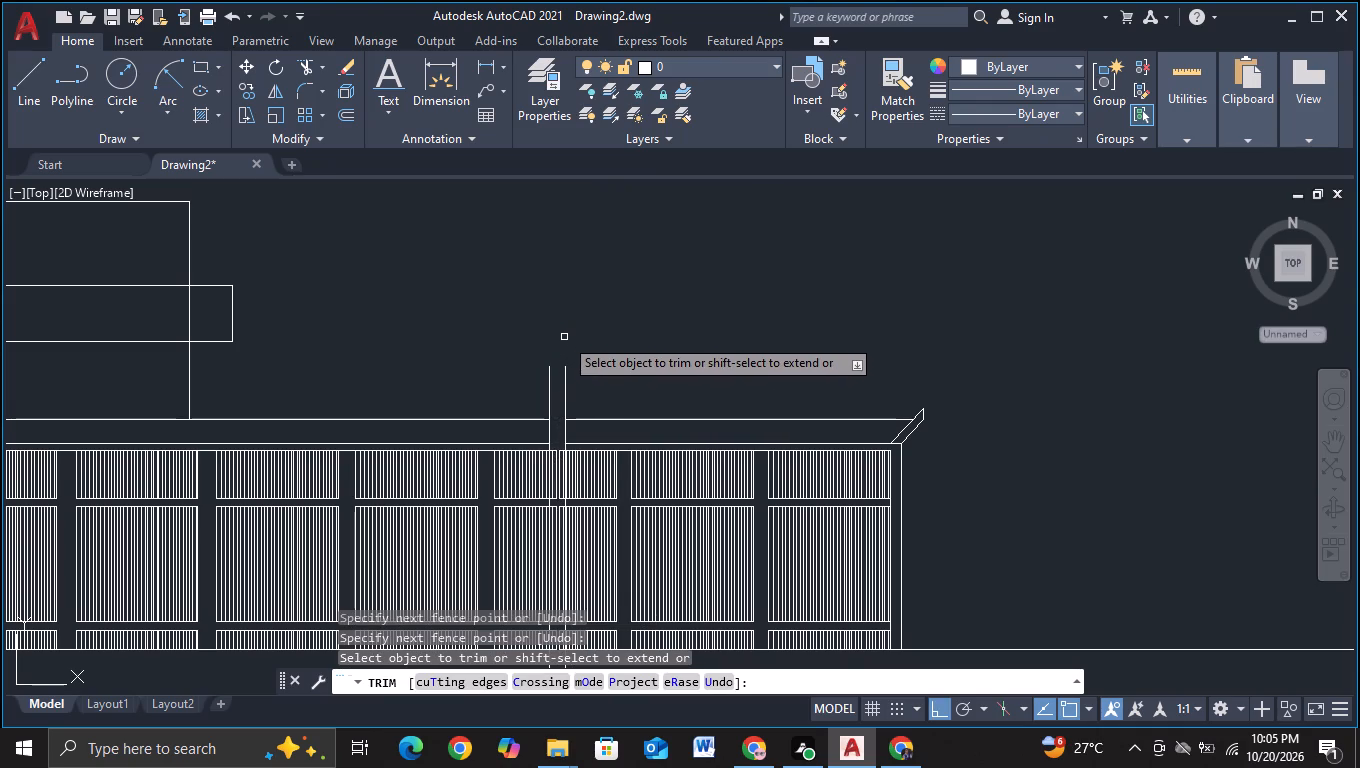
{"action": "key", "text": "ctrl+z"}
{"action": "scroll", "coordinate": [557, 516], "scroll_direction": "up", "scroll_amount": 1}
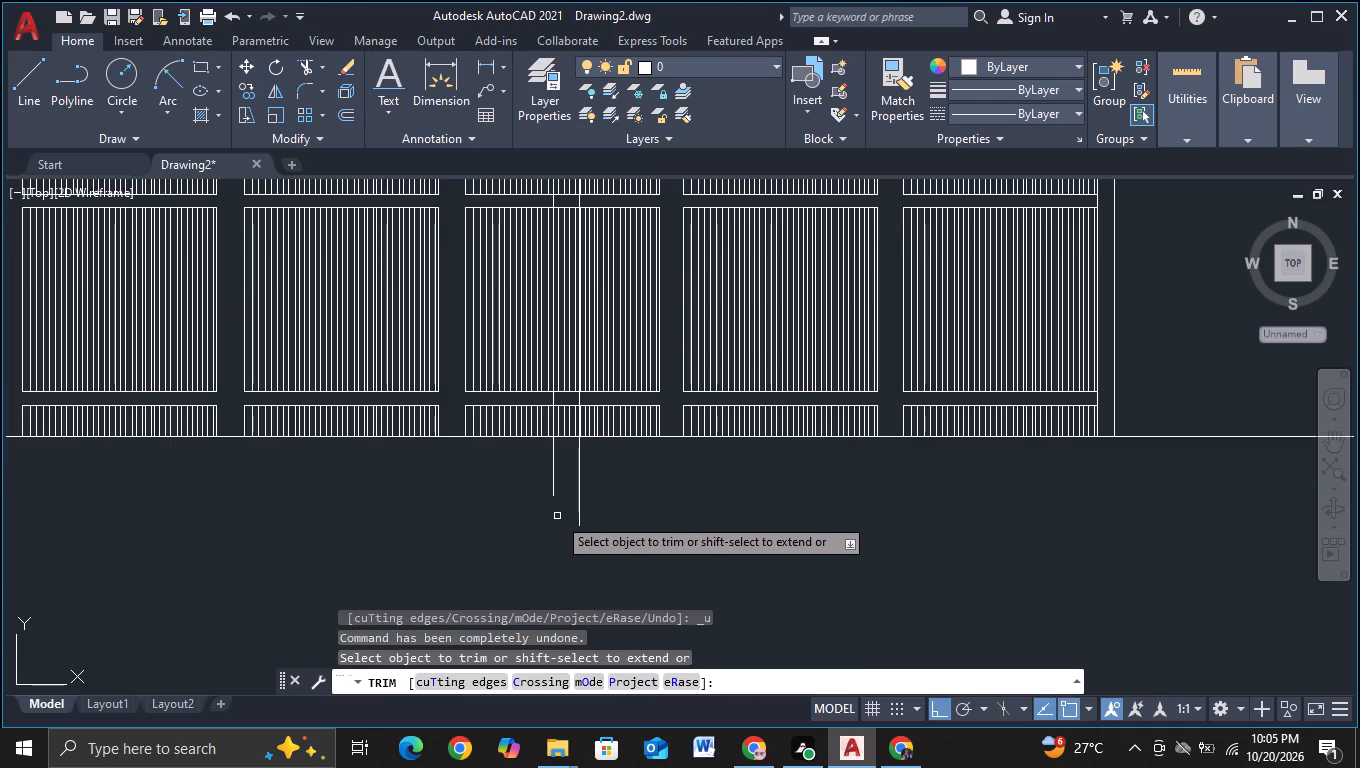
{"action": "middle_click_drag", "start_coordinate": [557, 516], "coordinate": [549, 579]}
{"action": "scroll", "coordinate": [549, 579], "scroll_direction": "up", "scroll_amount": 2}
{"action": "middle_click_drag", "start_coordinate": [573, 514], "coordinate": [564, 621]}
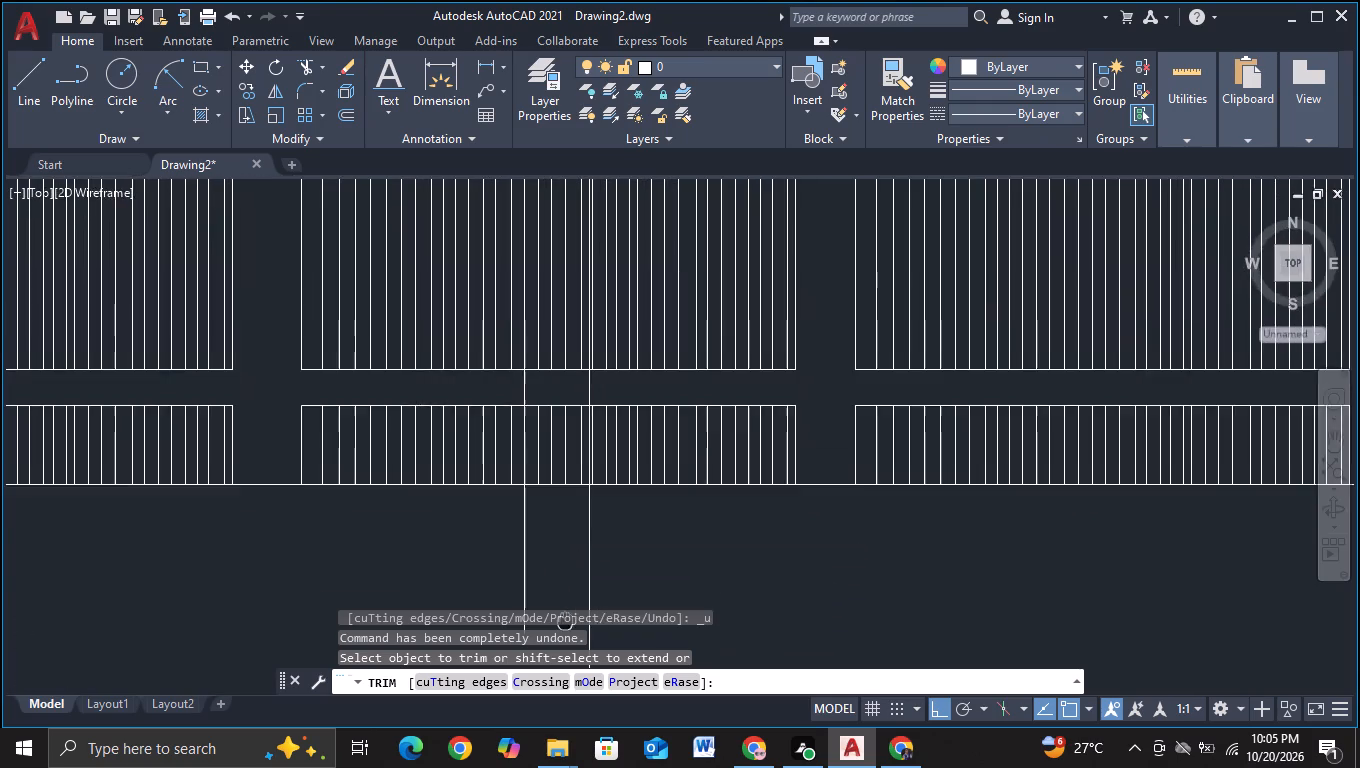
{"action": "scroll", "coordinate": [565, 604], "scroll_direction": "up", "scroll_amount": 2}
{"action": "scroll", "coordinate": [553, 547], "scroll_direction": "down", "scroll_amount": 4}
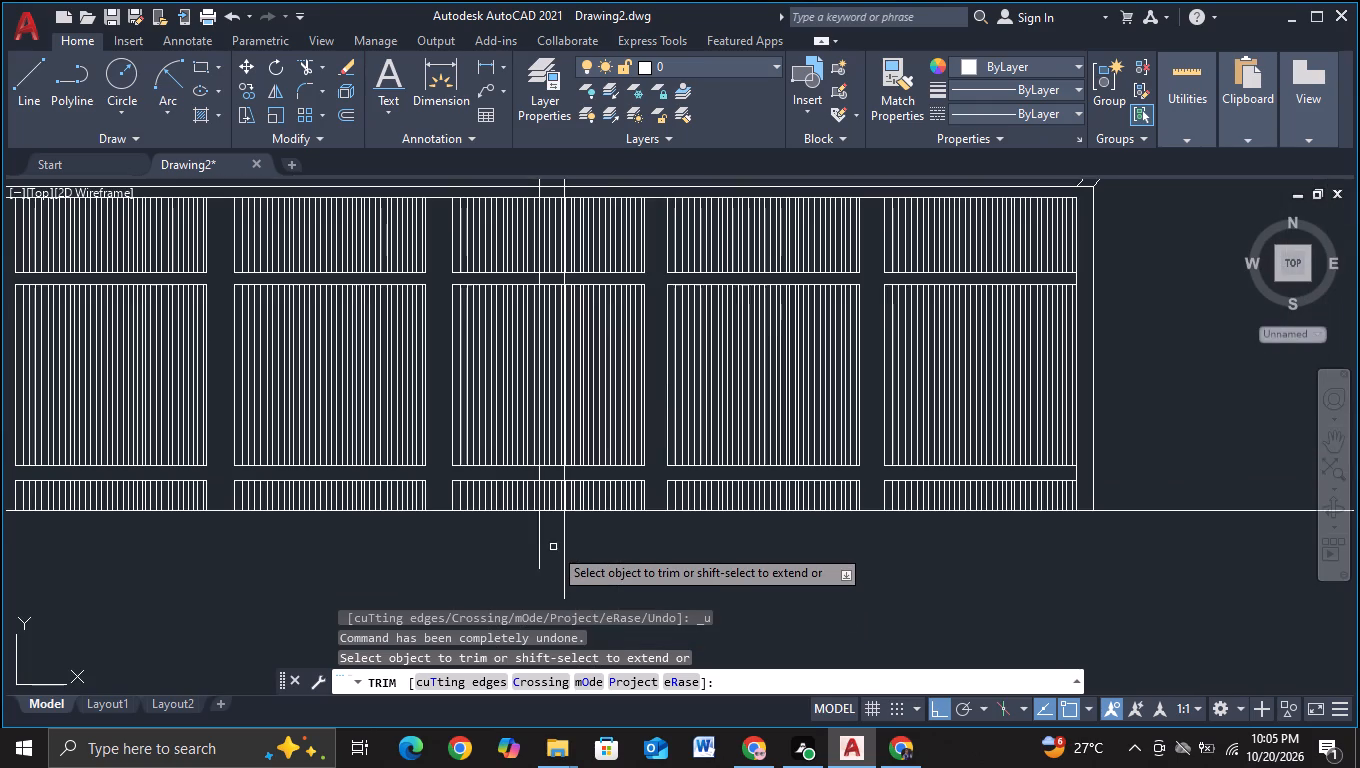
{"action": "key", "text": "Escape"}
Delete the vertical panel stripes lying between the post's two edges, from the panel top down to the ground line.
{"action": "scroll", "coordinate": [581, 313], "scroll_direction": "up", "scroll_amount": 2}
{"action": "middle_click_drag", "start_coordinate": [532, 218], "coordinate": [524, 484]}
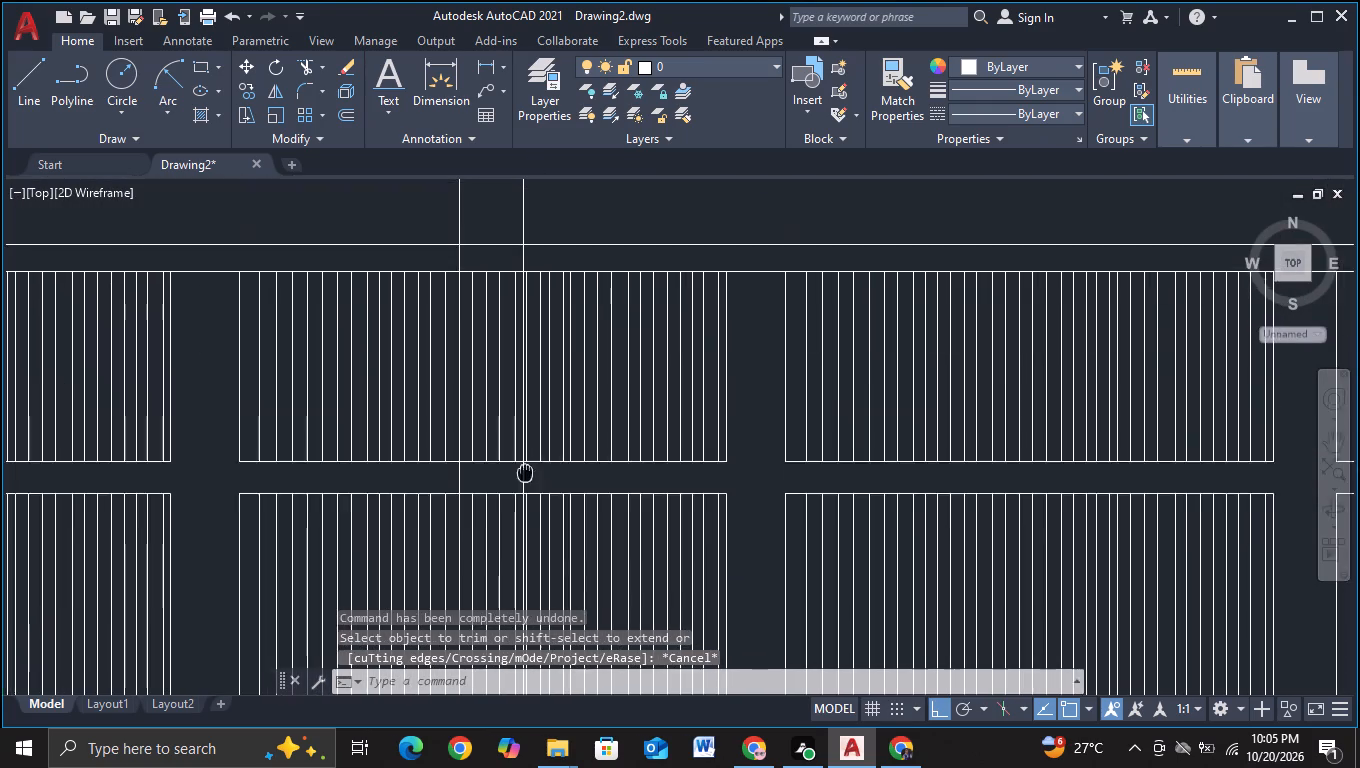
{"action": "scroll", "coordinate": [486, 344], "scroll_direction": "up", "scroll_amount": 2}
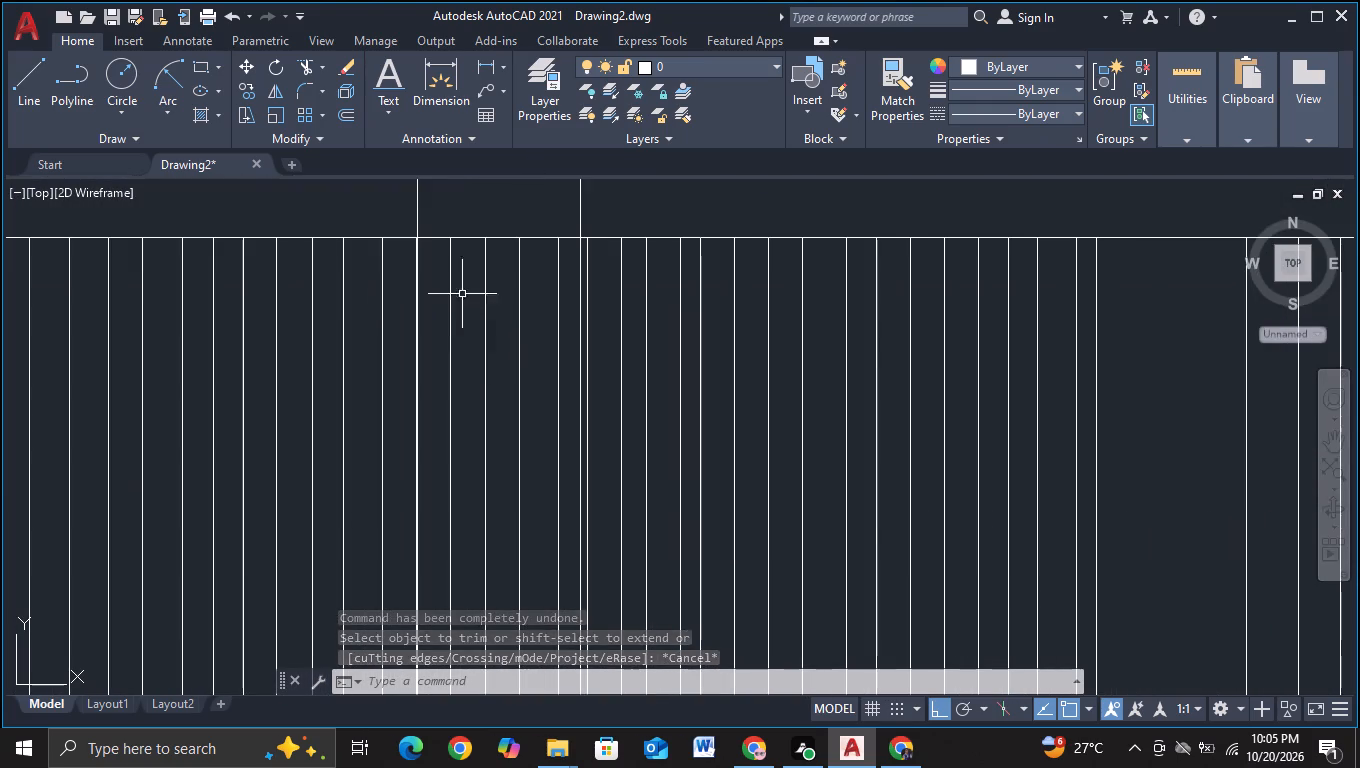
{"action": "scroll", "coordinate": [445, 274], "scroll_direction": "up", "scroll_amount": 3}
{"action": "middle_click_drag", "start_coordinate": [402, 267], "coordinate": [434, 410]}
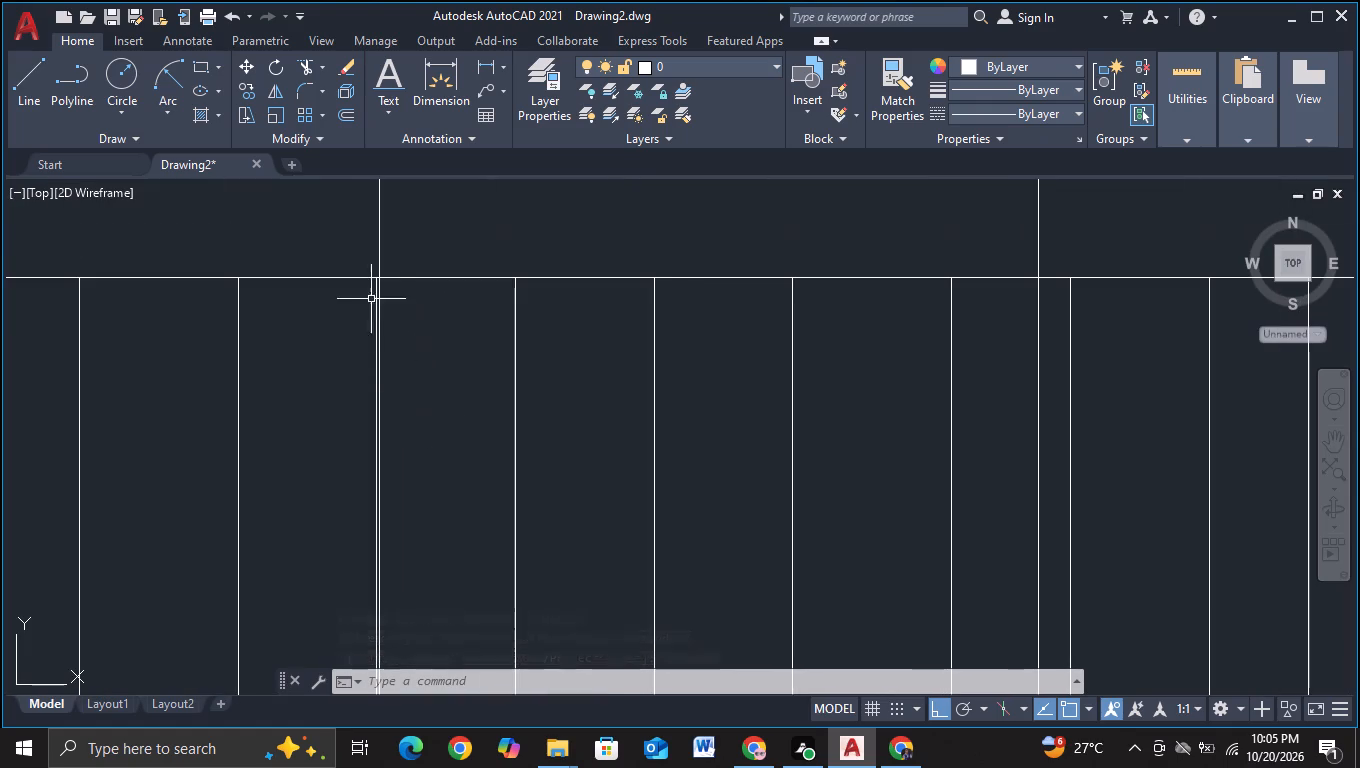
{"action": "left_click", "coordinate": [386, 233]}
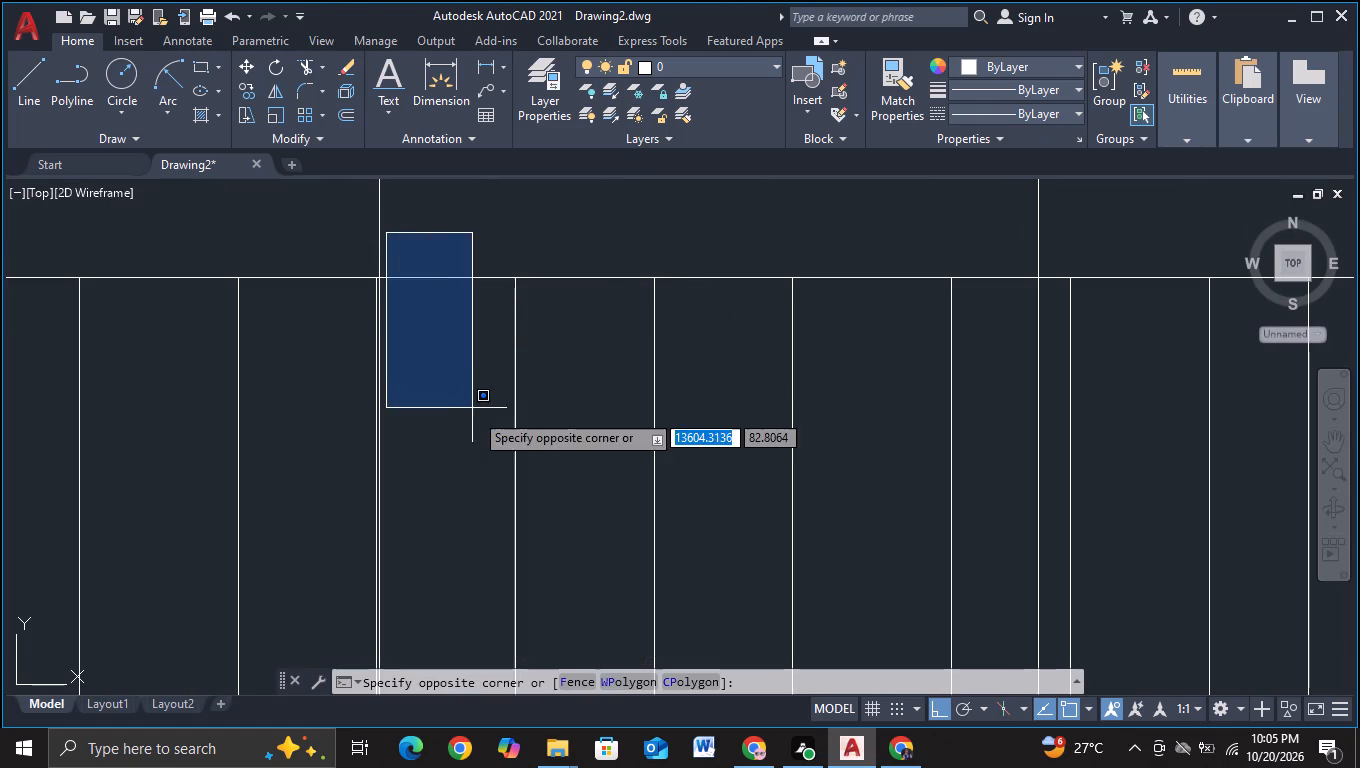
{"action": "scroll", "coordinate": [477, 416], "scroll_direction": "down", "scroll_amount": 2}
{"action": "scroll", "coordinate": [538, 520], "scroll_direction": "down", "scroll_amount": 3}
{"action": "middle_click_drag", "start_coordinate": [541, 549], "coordinate": [508, 350]}
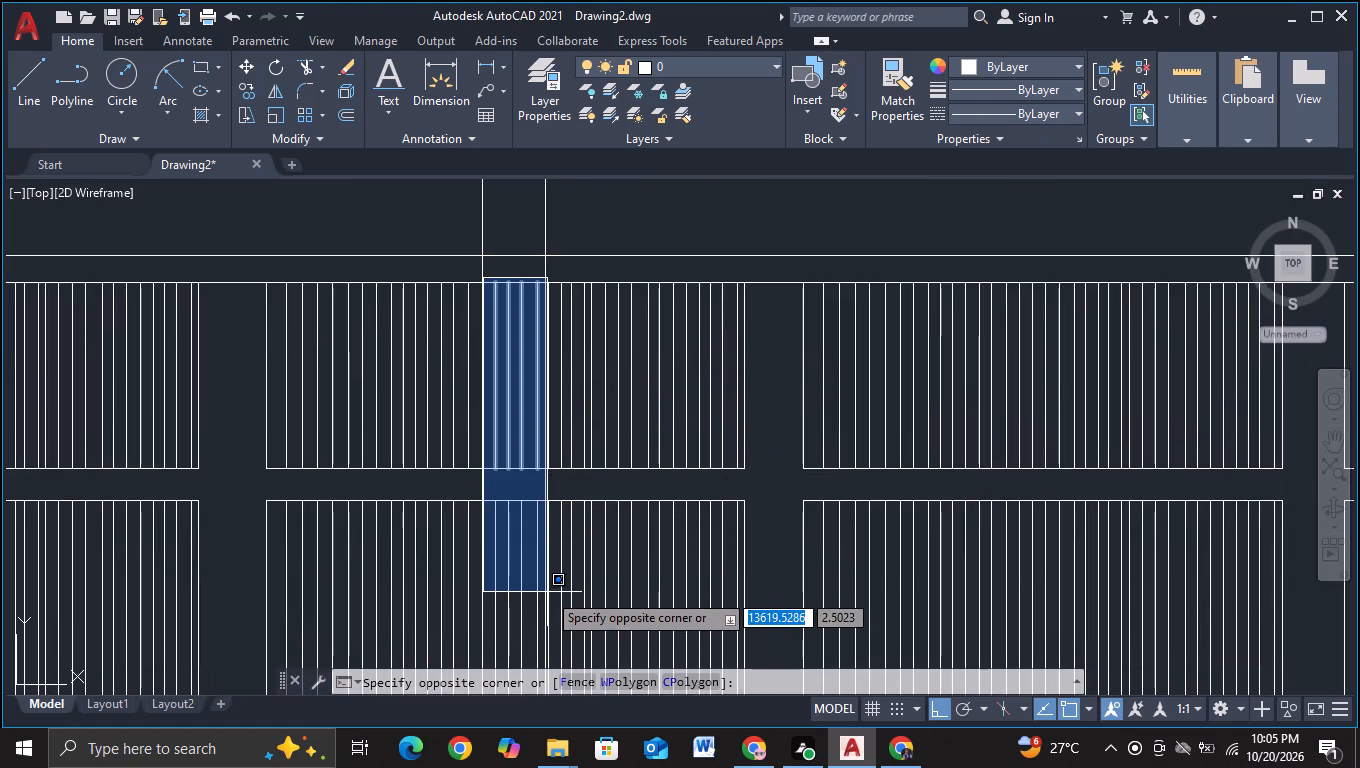
{"action": "middle_click_drag", "start_coordinate": [547, 592], "coordinate": [544, 385]}
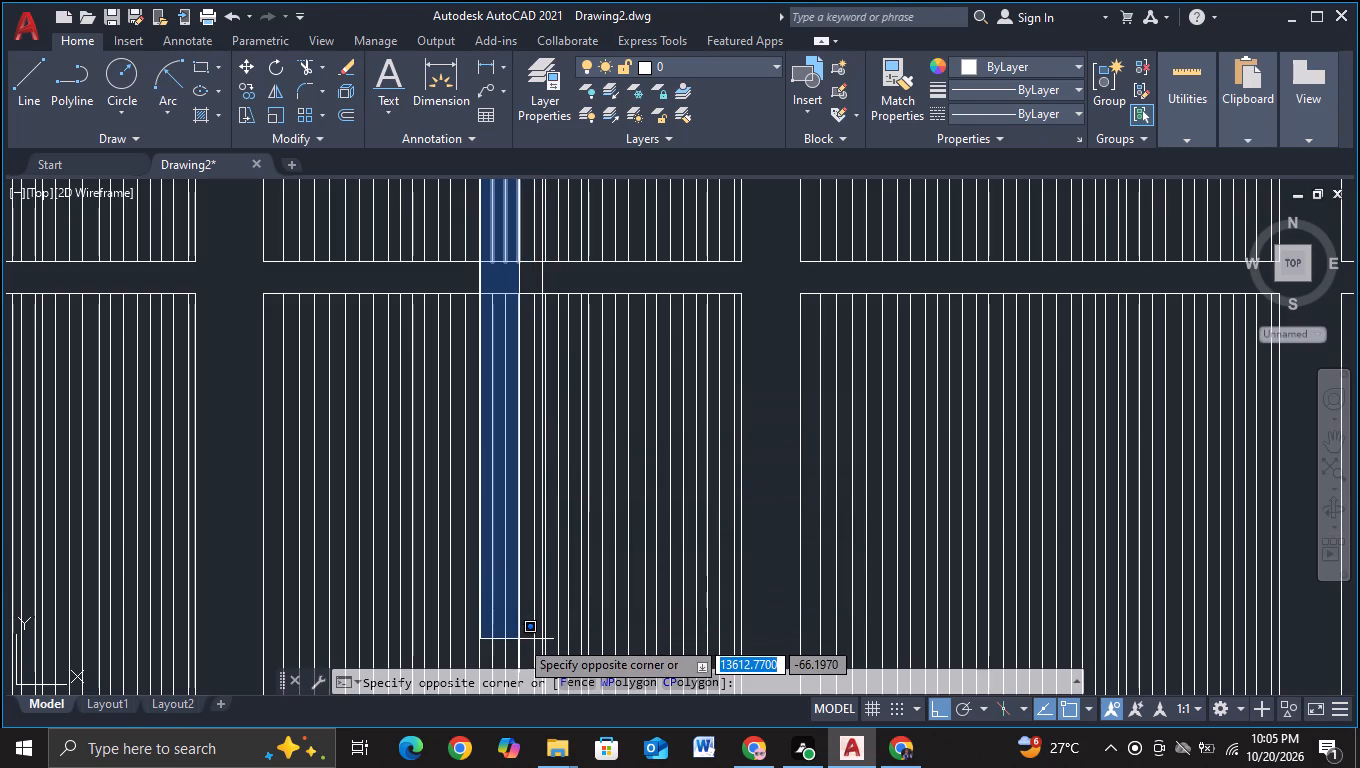
{"action": "middle_click_drag", "start_coordinate": [538, 556], "coordinate": [554, 223]}
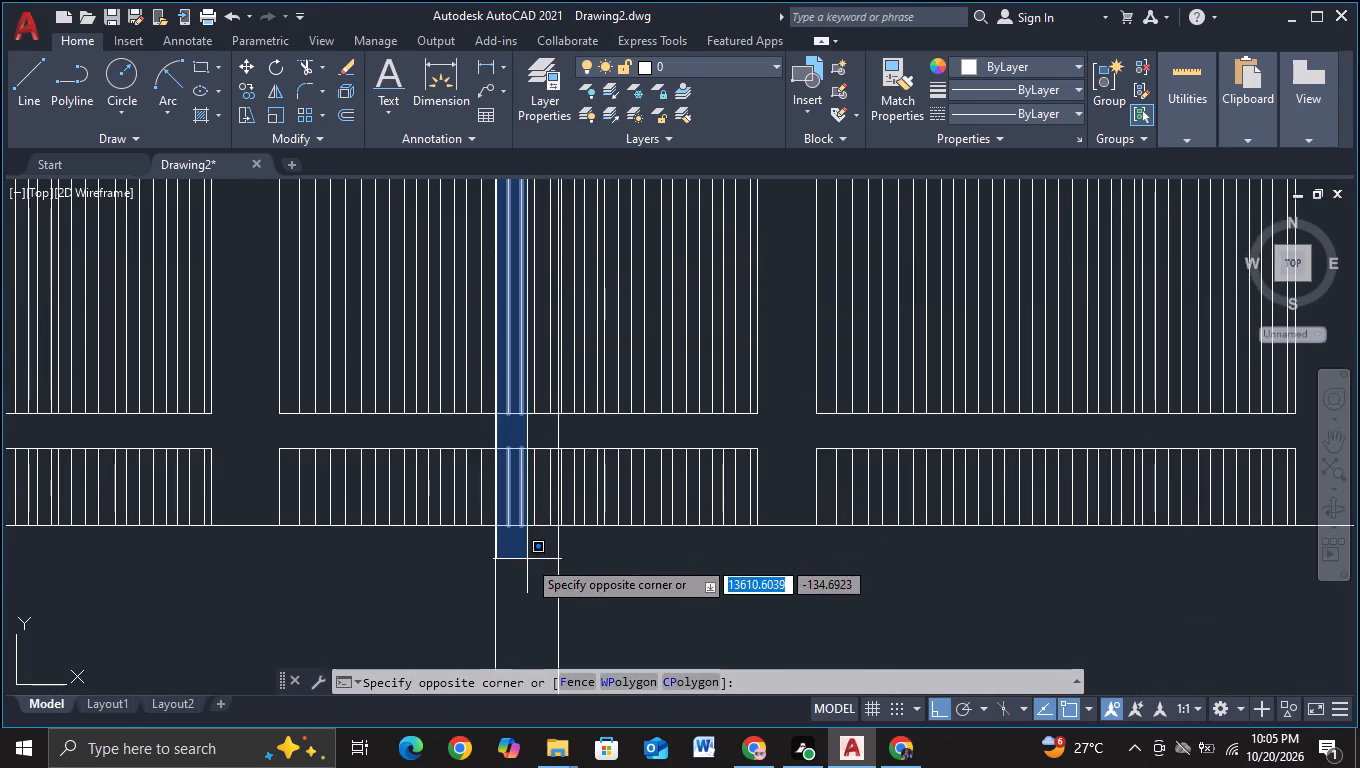
{"action": "middle_click_drag", "start_coordinate": [527, 559], "coordinate": [515, 422]}
{"action": "scroll", "coordinate": [537, 437], "scroll_direction": "up", "scroll_amount": 1}
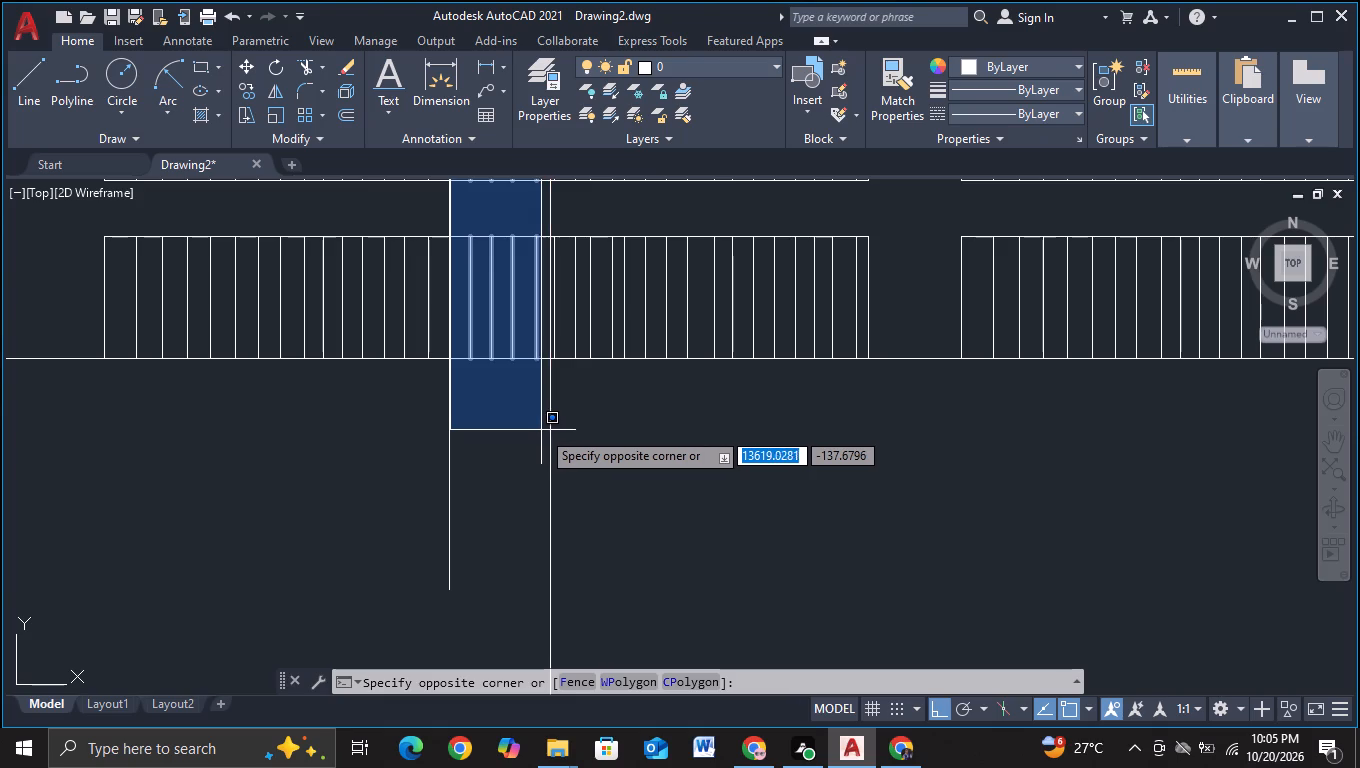
{"action": "scroll", "coordinate": [544, 430], "scroll_direction": "up", "scroll_amount": 2}
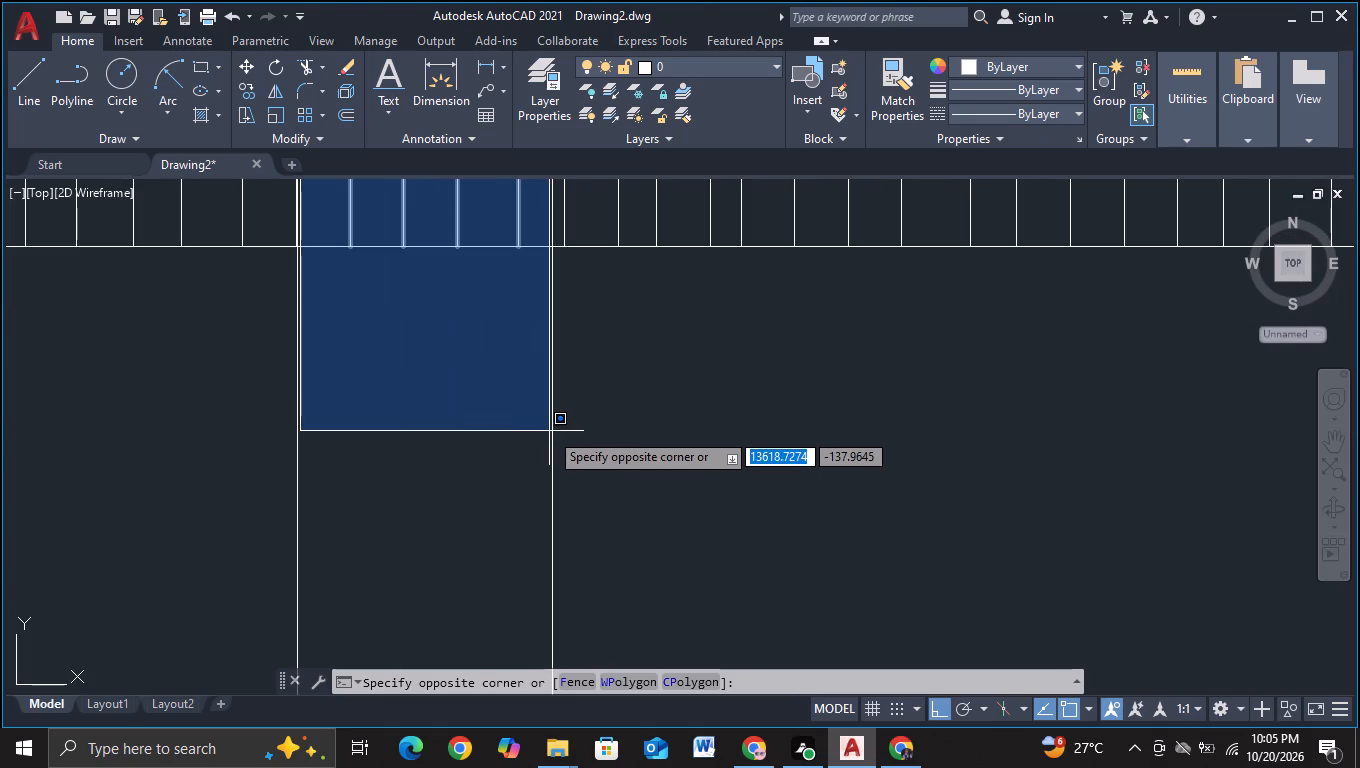
{"action": "left_click", "coordinate": [549, 431]}
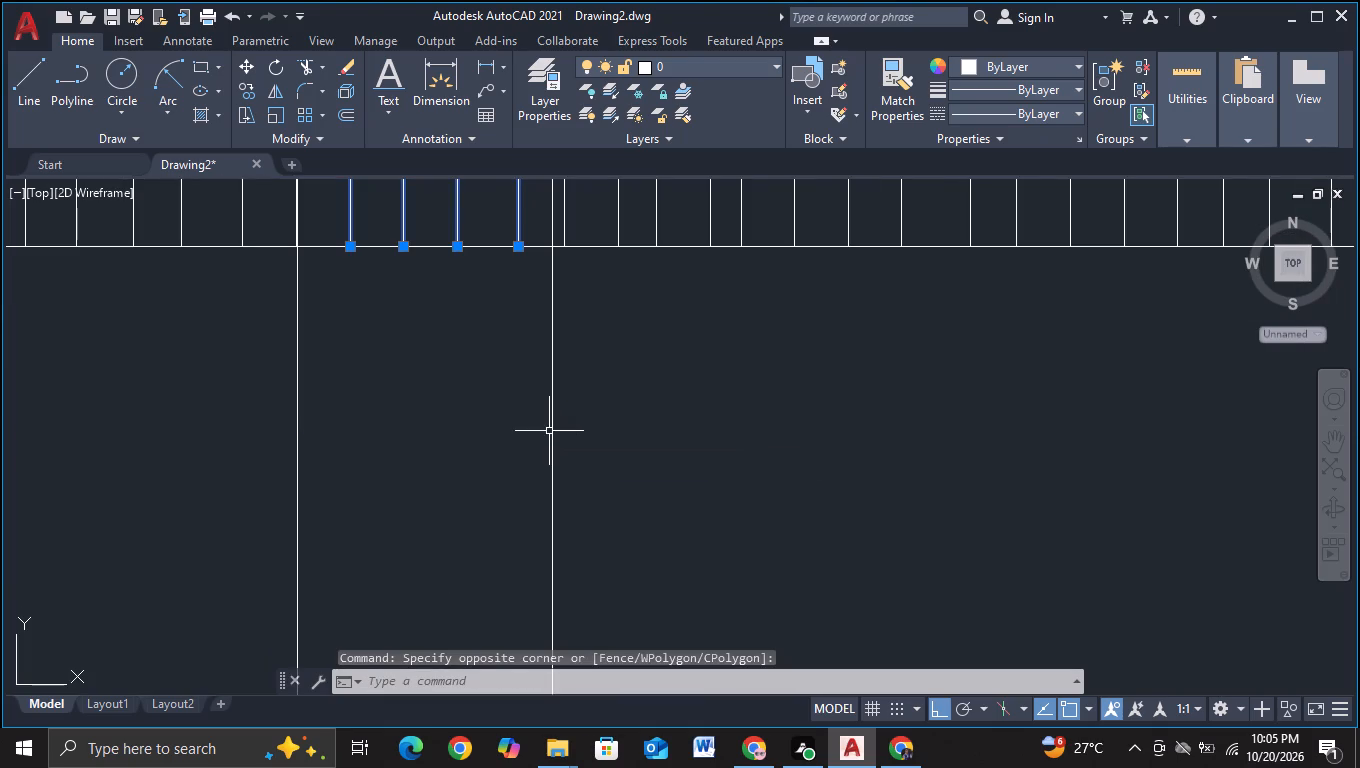
{"action": "key", "text": "Delete"}
Trim the ends of the post's two edges that extend below the ground line.
{"action": "scroll", "coordinate": [549, 431], "scroll_direction": "down", "scroll_amount": 5}
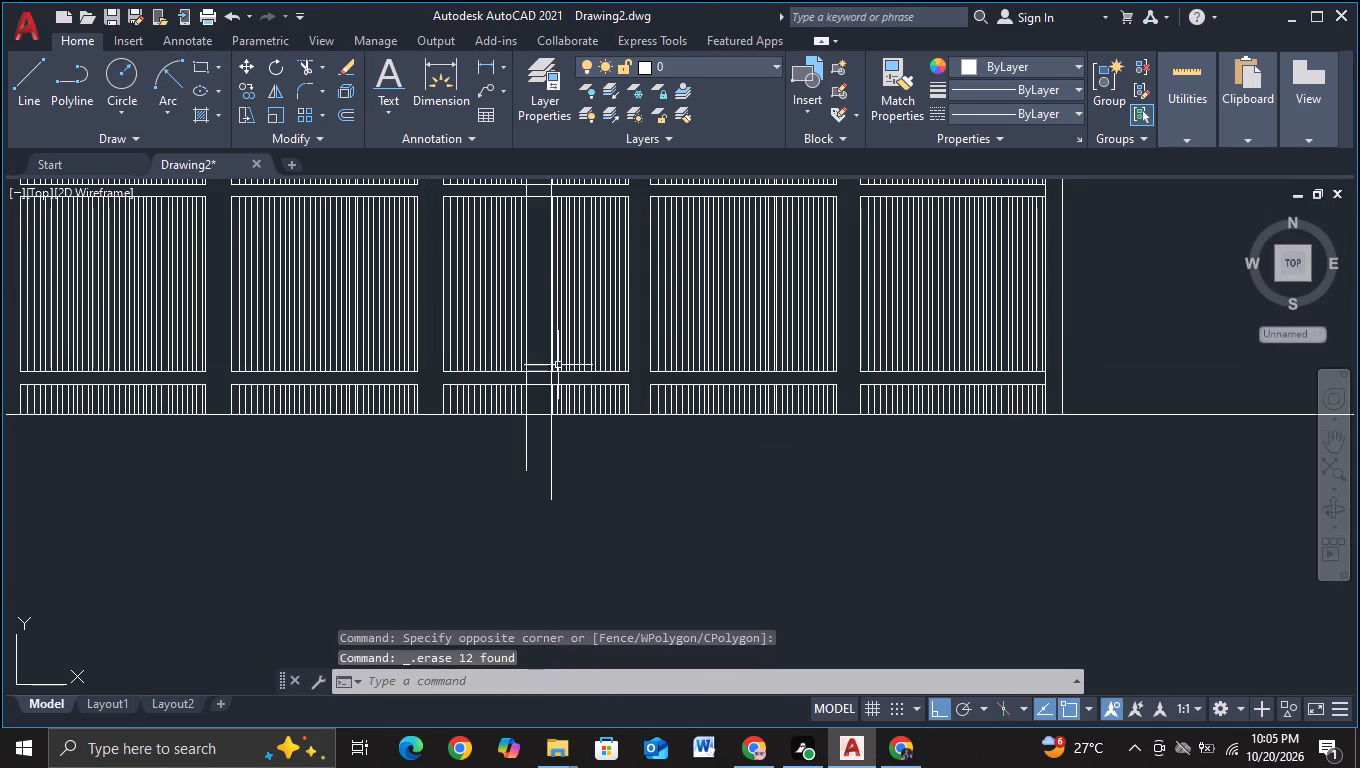
{"action": "left_click", "coordinate": [302, 68]}
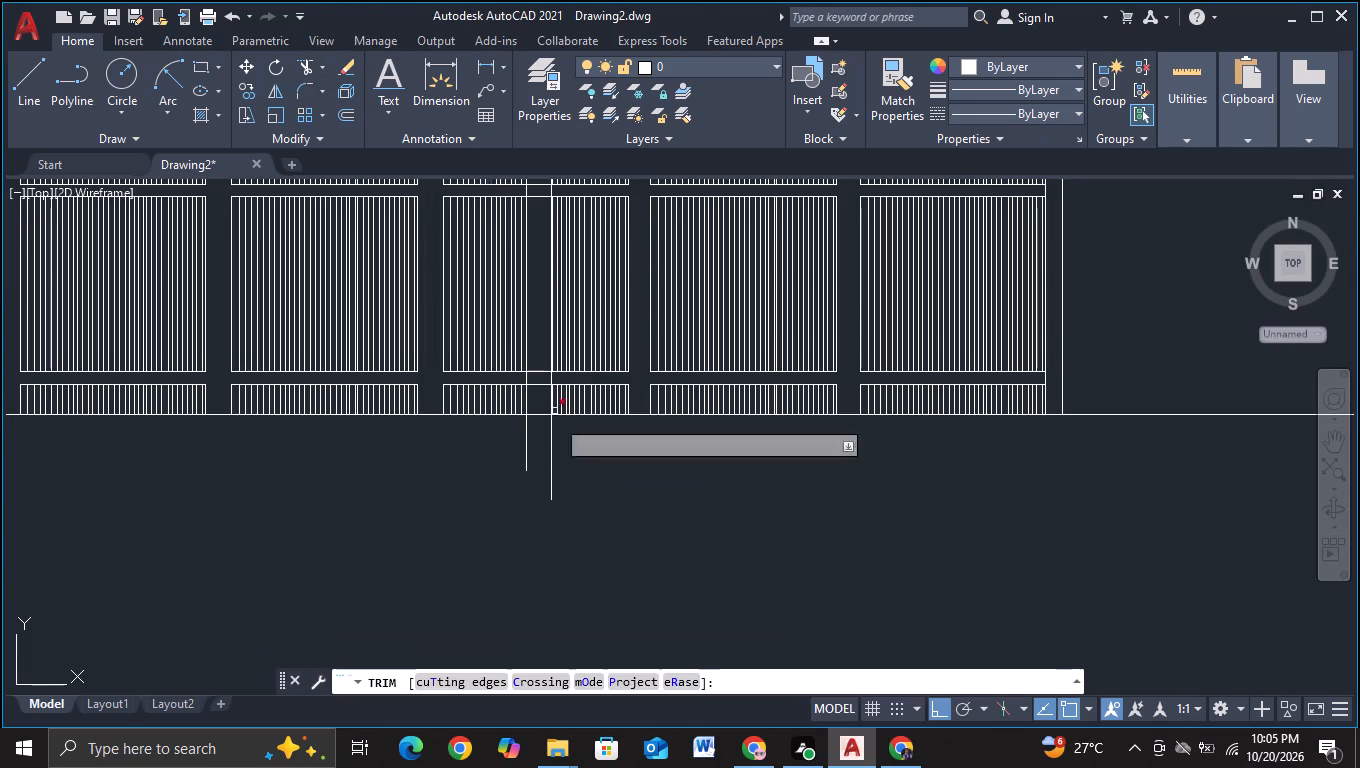
{"action": "left_click_drag", "start_coordinate": [496, 452], "coordinate": [647, 450]}
{"action": "scroll", "coordinate": [547, 456], "scroll_direction": "up", "scroll_amount": 2}
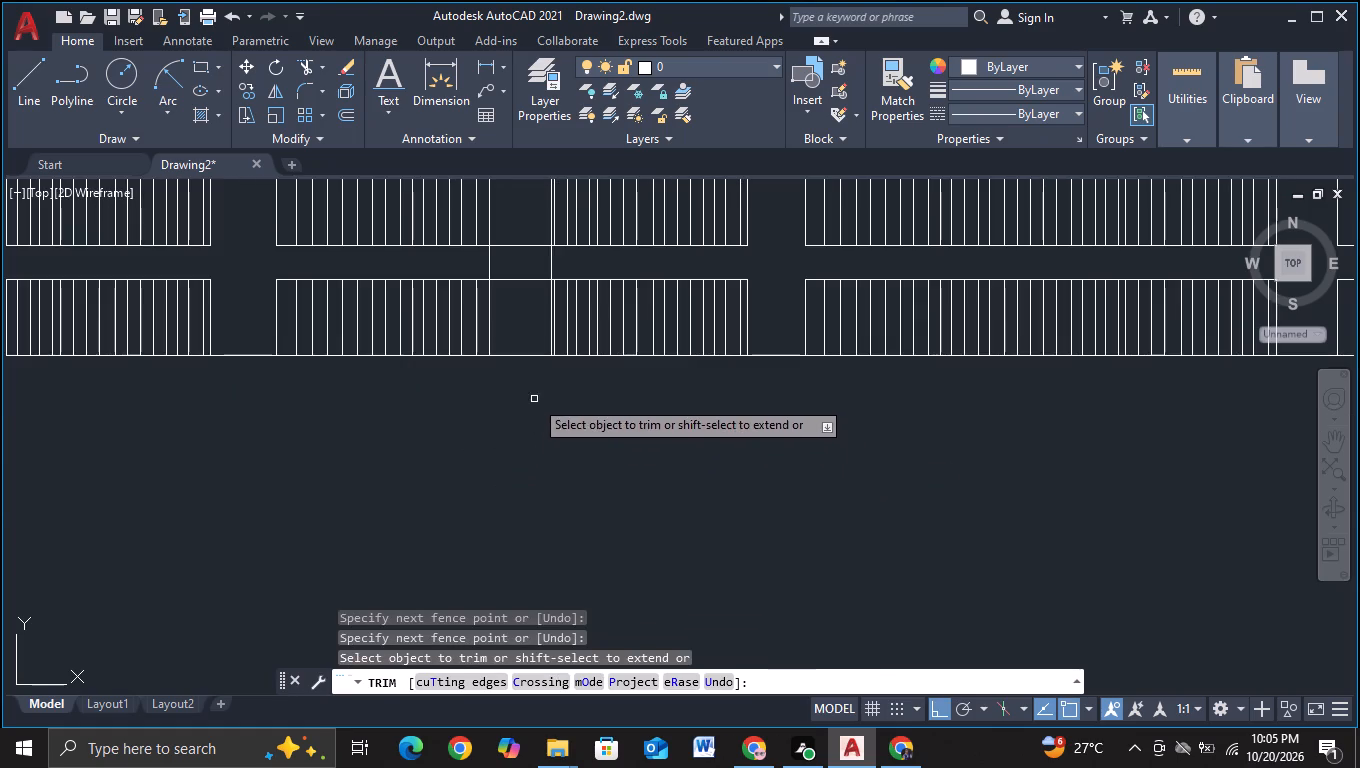
Trim the horizontal panel border lines between the post's two edges at both the lower and upper panel gaps.
{"action": "middle_click_drag", "start_coordinate": [528, 428], "coordinate": [525, 584]}
{"action": "left_click_drag", "start_coordinate": [513, 379], "coordinate": [512, 452]}
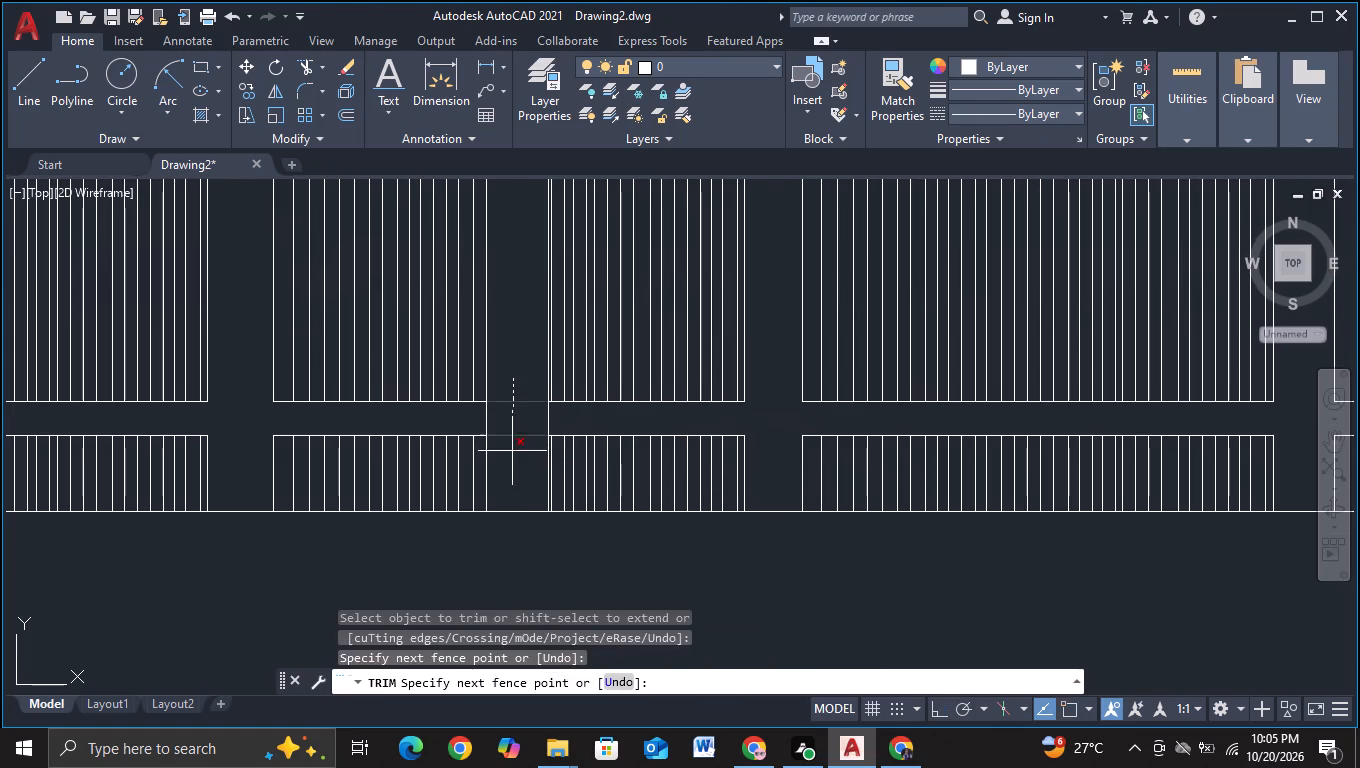
{"action": "middle_click_drag", "start_coordinate": [510, 377], "coordinate": [505, 642]}
{"action": "middle_click_drag", "start_coordinate": [524, 298], "coordinate": [544, 521]}
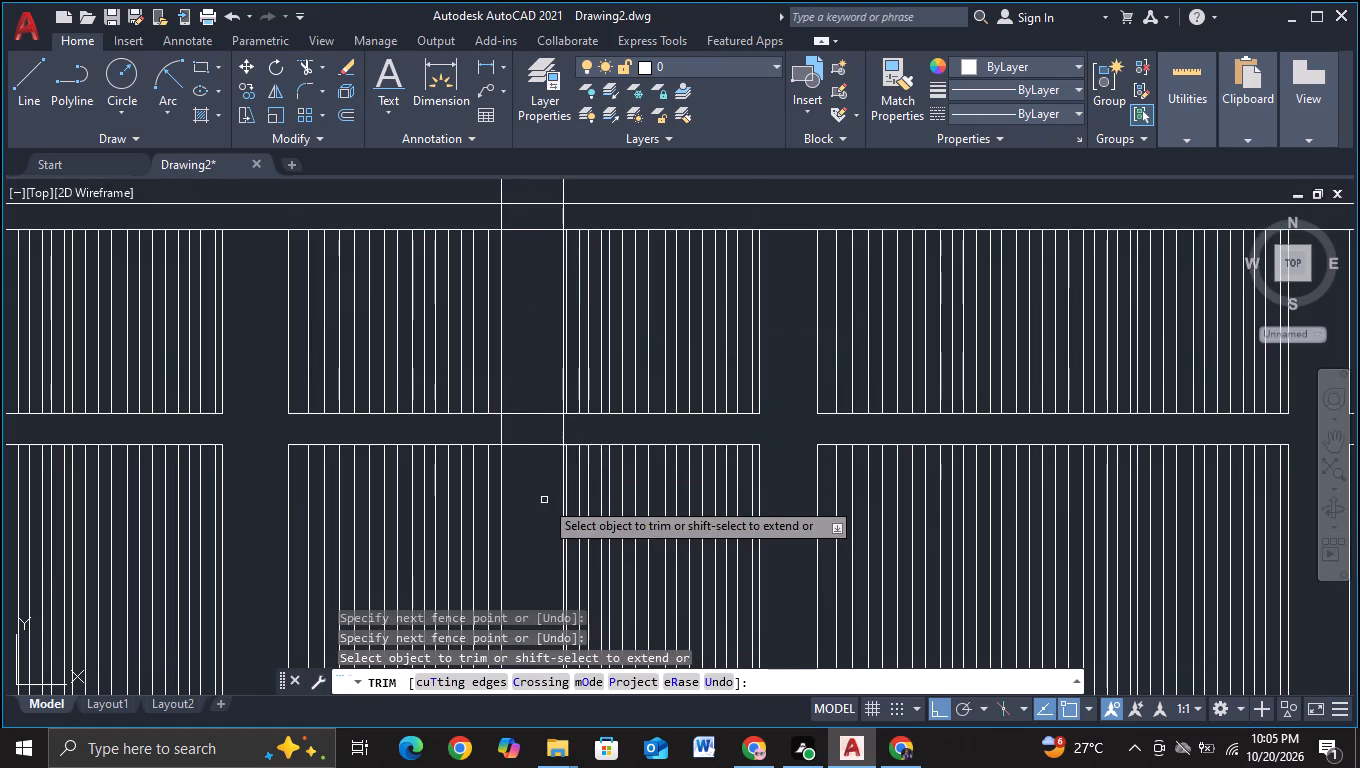
{"action": "left_click_drag", "start_coordinate": [544, 500], "coordinate": [536, 371]}
Trim away the post's two edges and top line above the panel tops, including the segments crossing the roof band.
{"action": "middle_click_drag", "start_coordinate": [536, 354], "coordinate": [527, 550]}
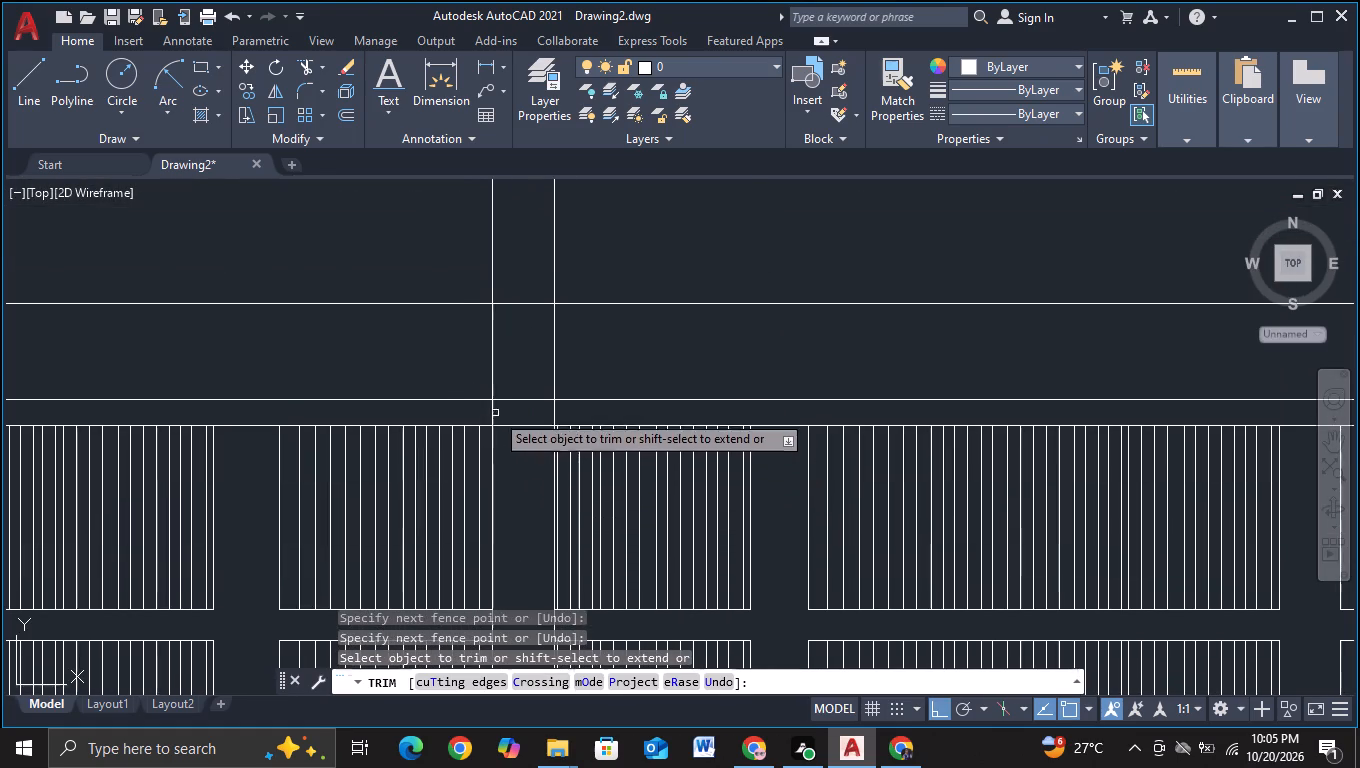
{"action": "left_click_drag", "start_coordinate": [457, 364], "coordinate": [590, 362]}
{"action": "middle_click_drag", "start_coordinate": [590, 362], "coordinate": [570, 506]}
{"action": "left_click_drag", "start_coordinate": [383, 342], "coordinate": [623, 342]}
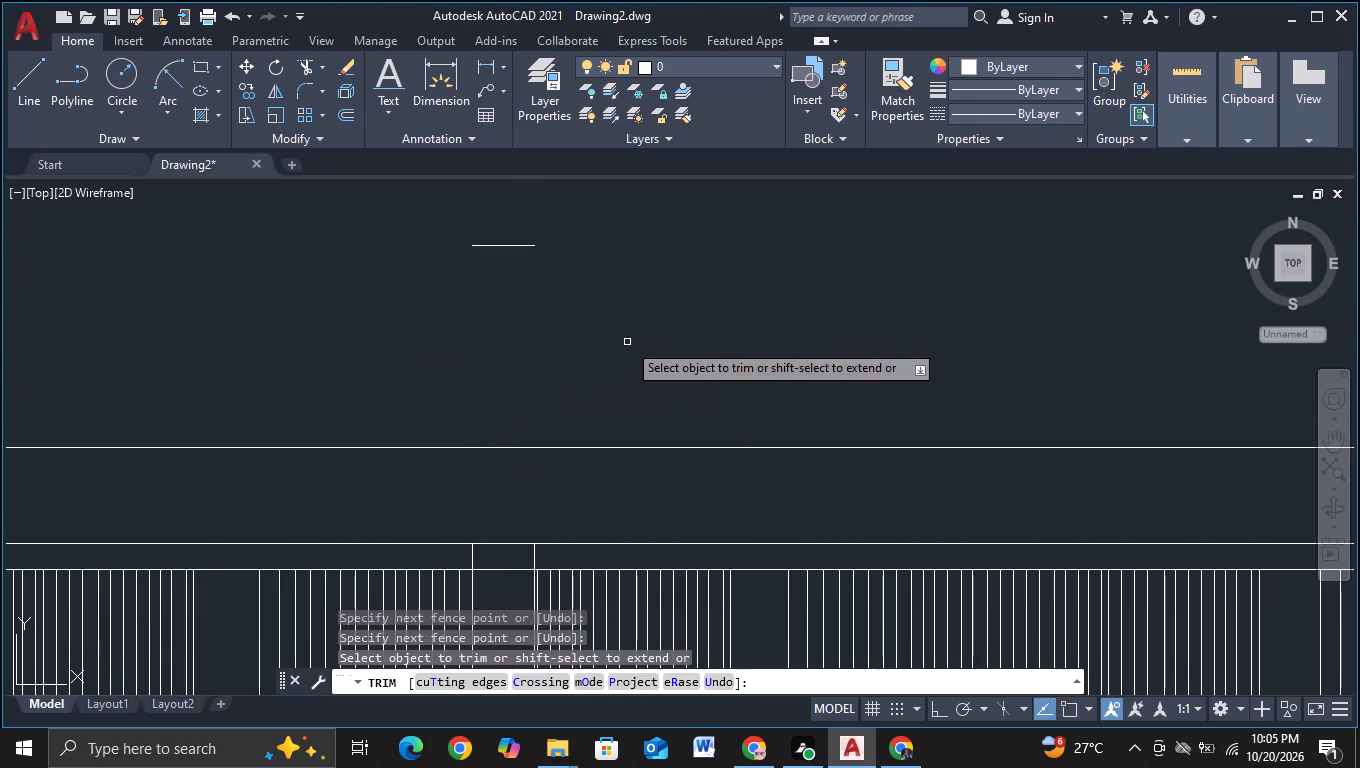
{"action": "left_click_drag", "start_coordinate": [503, 215], "coordinate": [503, 322]}
{"action": "scroll", "coordinate": [505, 359], "scroll_direction": "down", "scroll_amount": 3}
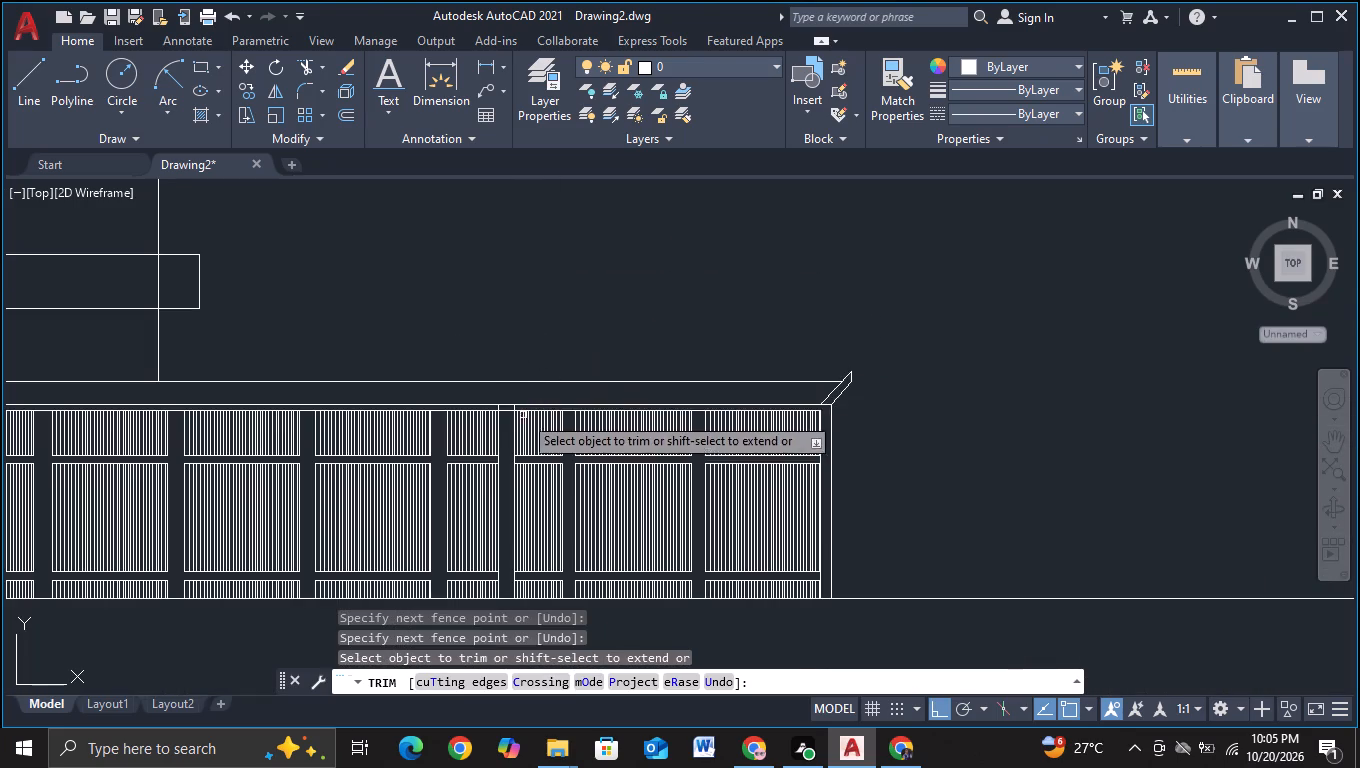
{"action": "scroll", "coordinate": [502, 428], "scroll_direction": "up", "scroll_amount": 2}
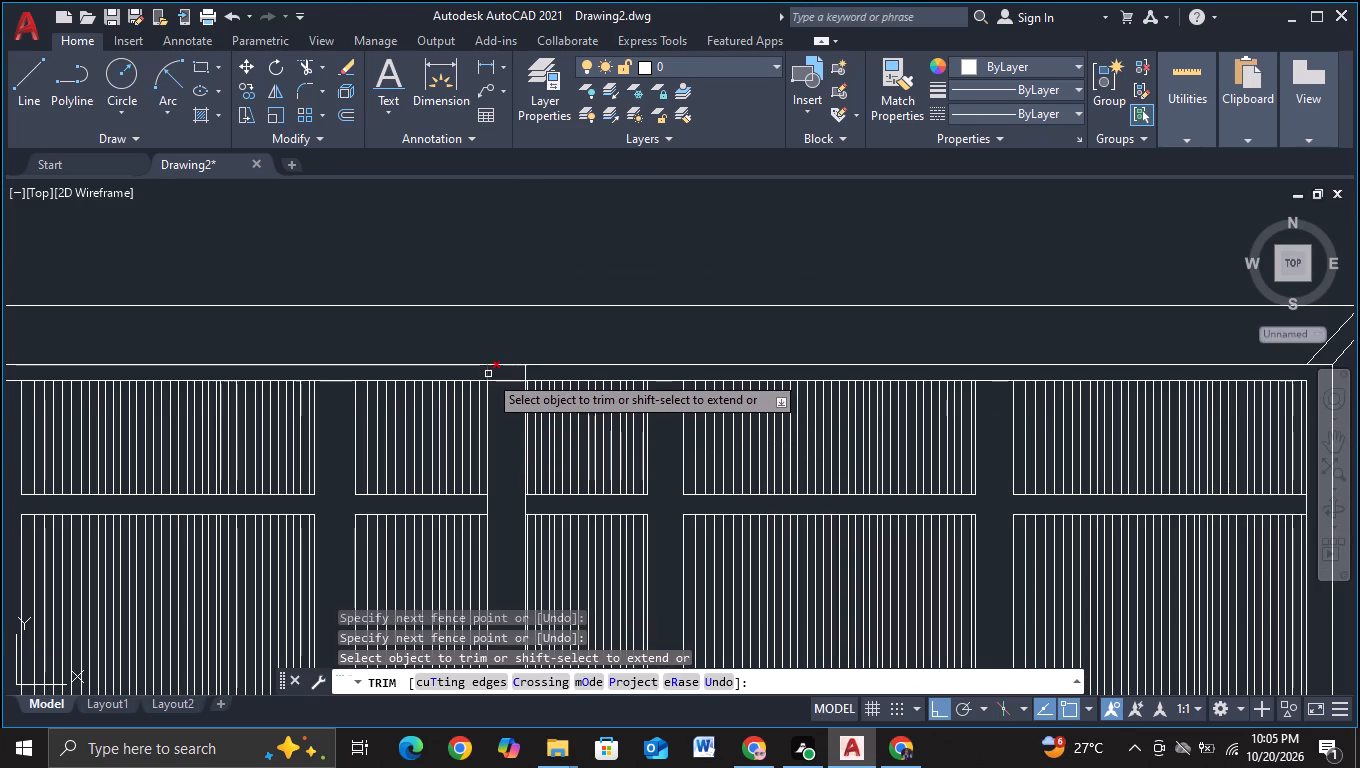
{"action": "left_click", "coordinate": [488, 374]}
{"action": "left_click", "coordinate": [526, 371]}
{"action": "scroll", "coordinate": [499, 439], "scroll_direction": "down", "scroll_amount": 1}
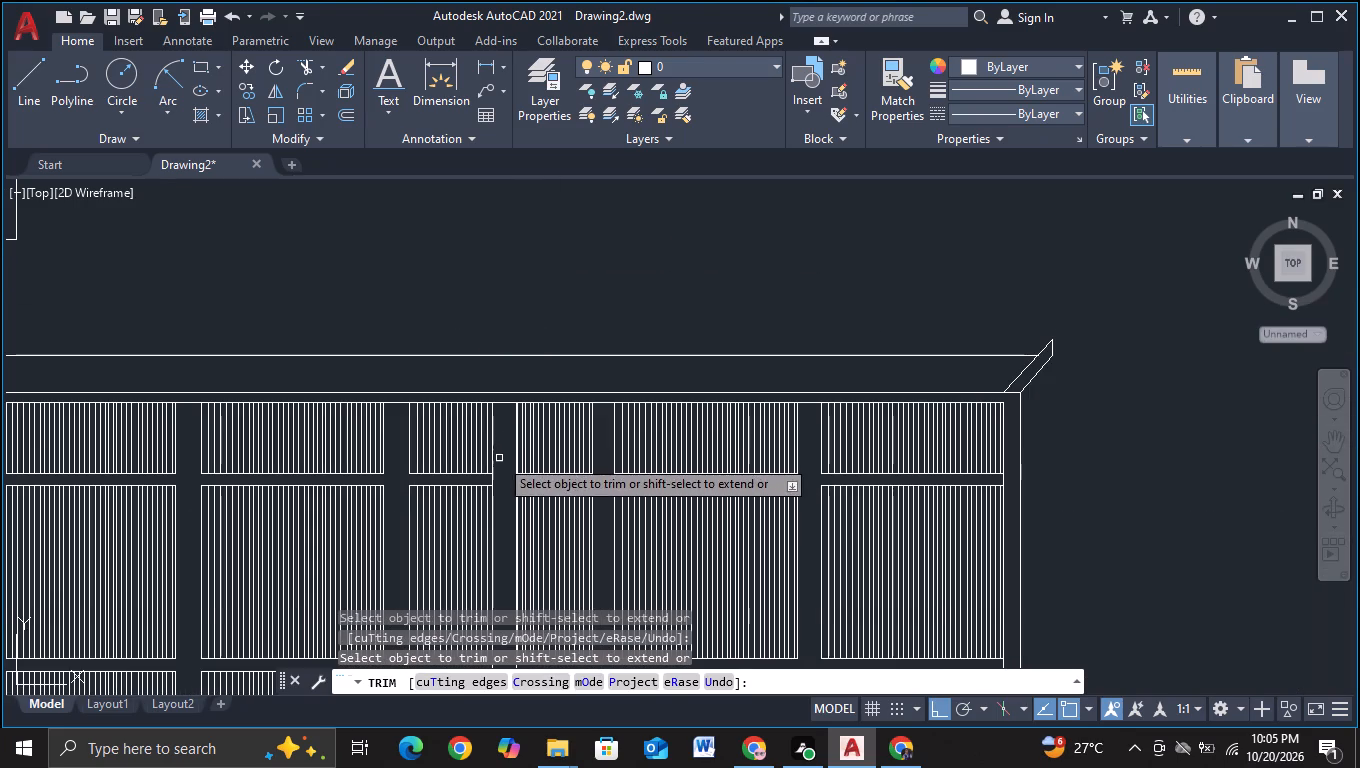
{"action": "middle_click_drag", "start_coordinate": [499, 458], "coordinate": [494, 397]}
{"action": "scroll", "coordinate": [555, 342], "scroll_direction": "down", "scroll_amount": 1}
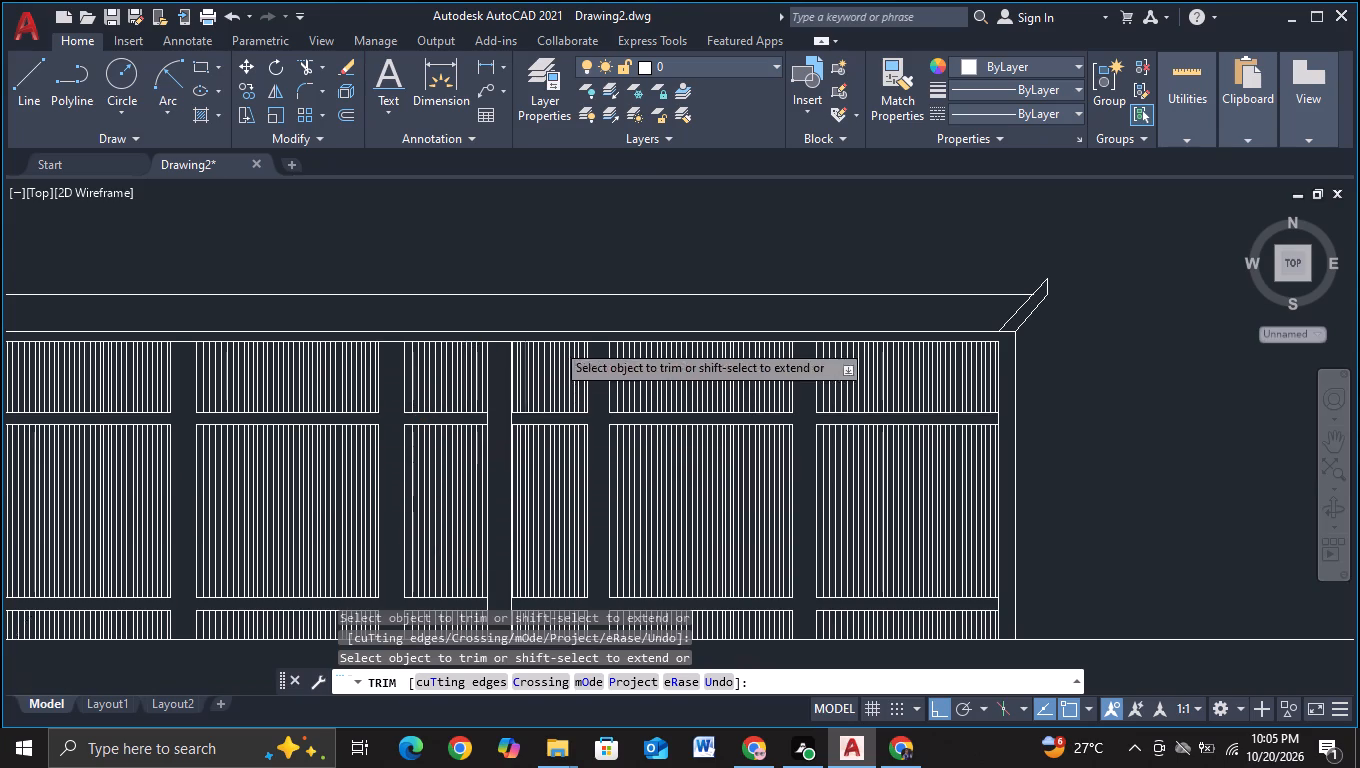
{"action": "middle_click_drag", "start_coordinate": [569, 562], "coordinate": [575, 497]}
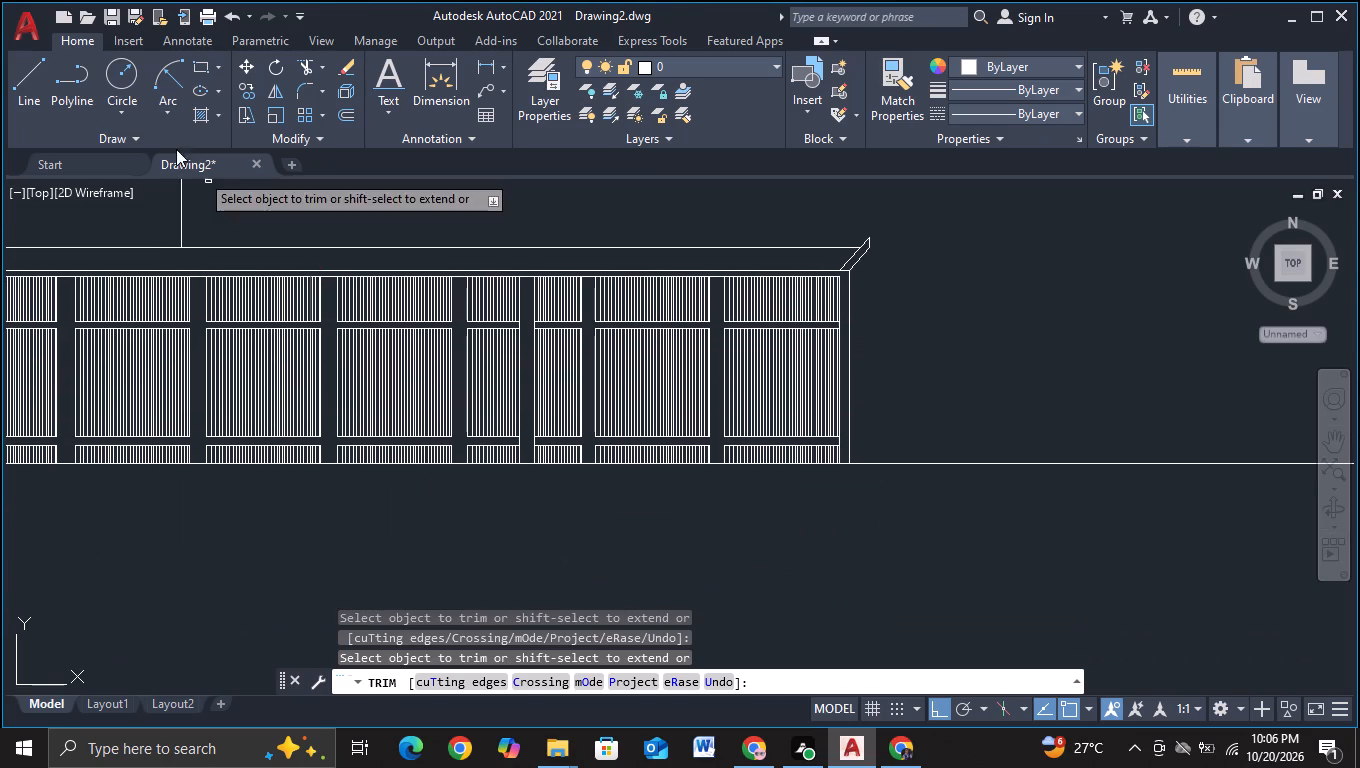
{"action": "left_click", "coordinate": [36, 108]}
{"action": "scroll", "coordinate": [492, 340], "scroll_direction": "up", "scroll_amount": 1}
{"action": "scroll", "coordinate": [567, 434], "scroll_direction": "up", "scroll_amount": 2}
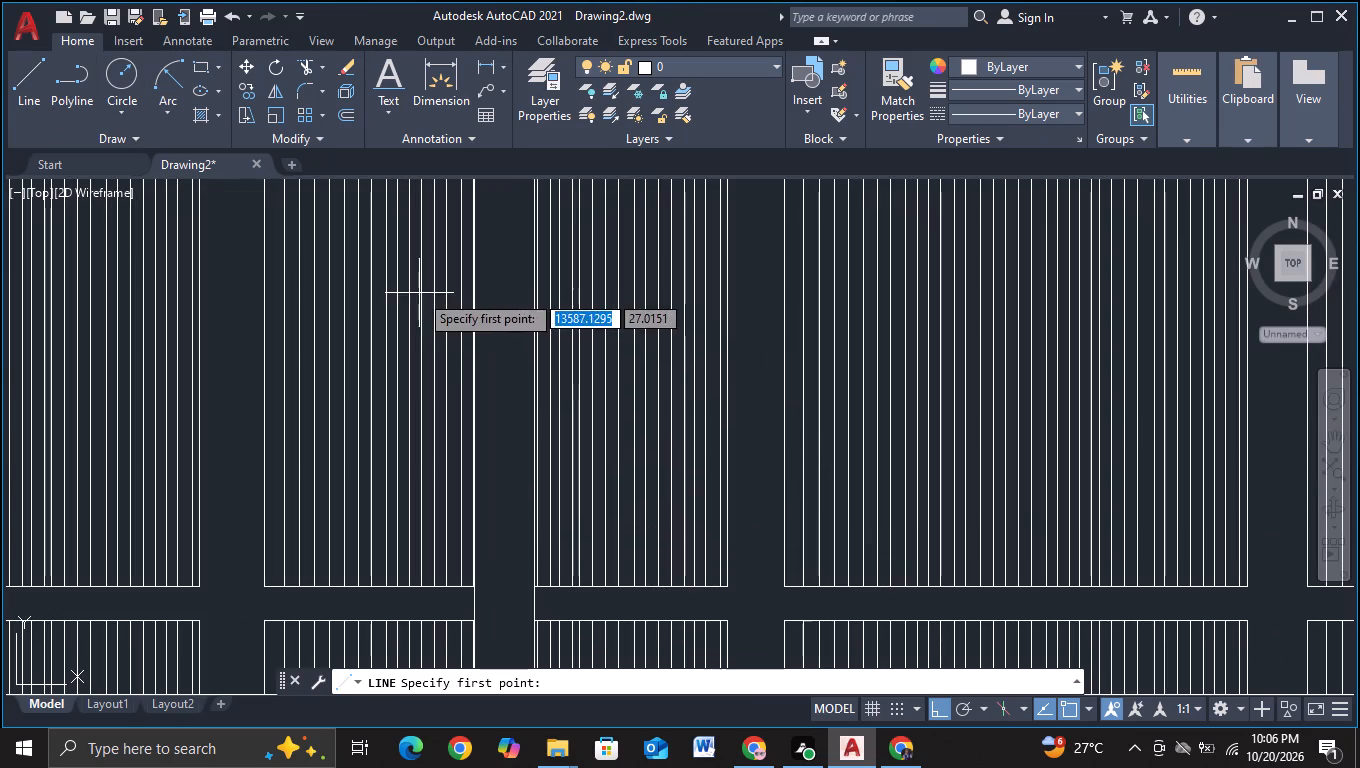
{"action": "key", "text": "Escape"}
Draw a circle of radius about 6.7 centred between the post's two edges, above the lower panel gap.
{"action": "left_click", "coordinate": [131, 91]}
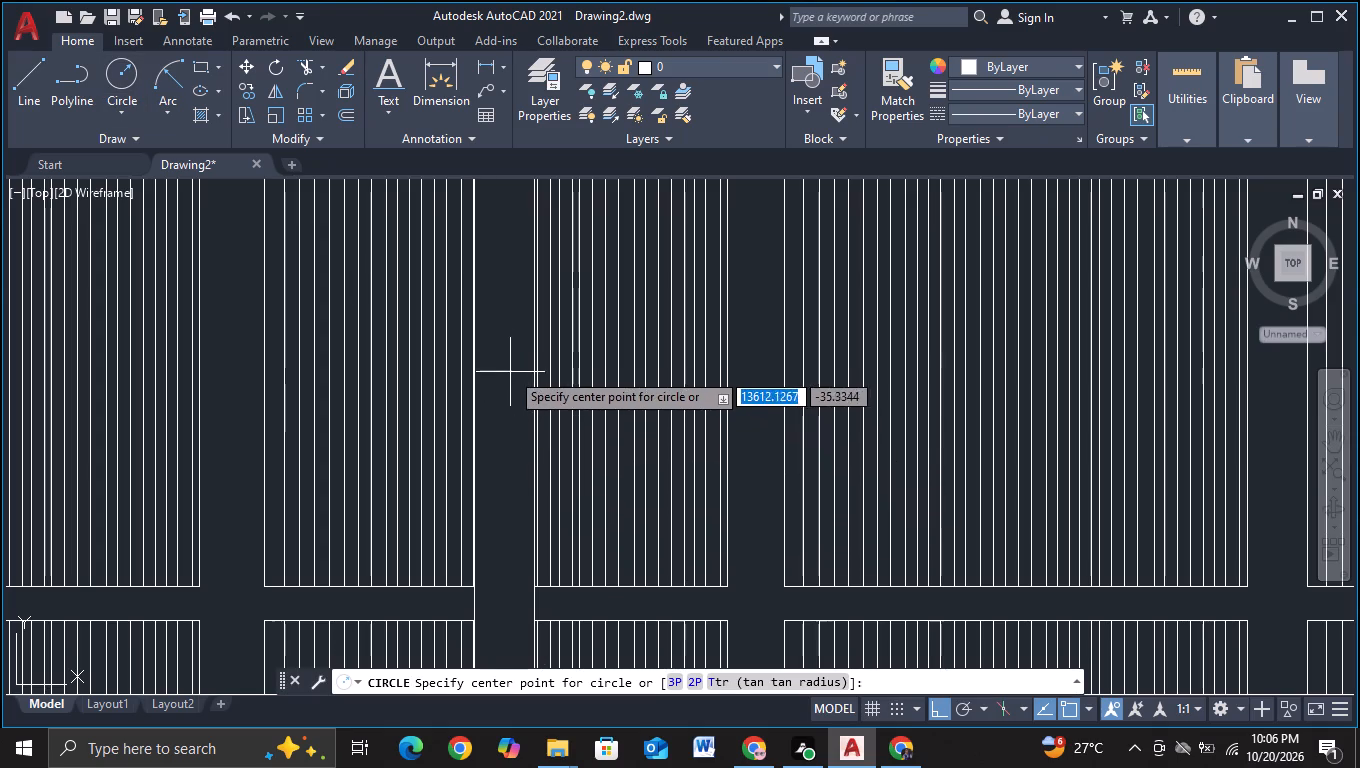
{"action": "left_click", "coordinate": [505, 350]}
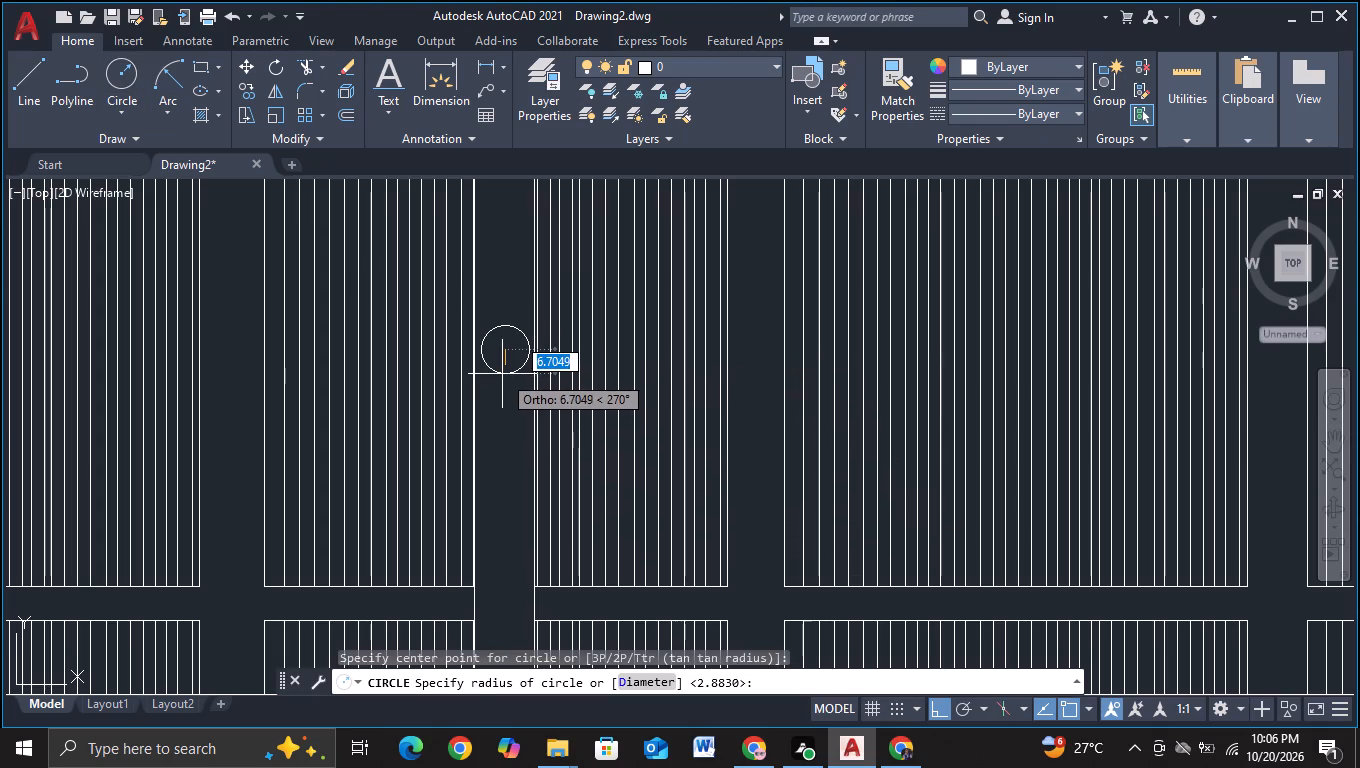
{"action": "left_click", "coordinate": [502, 374]}
{"action": "key", "text": "Escape"}
Draw a second circle level with the first, in the vertical gap between the post's panel and the adjacent panel.
{"action": "left_click", "coordinate": [124, 82]}
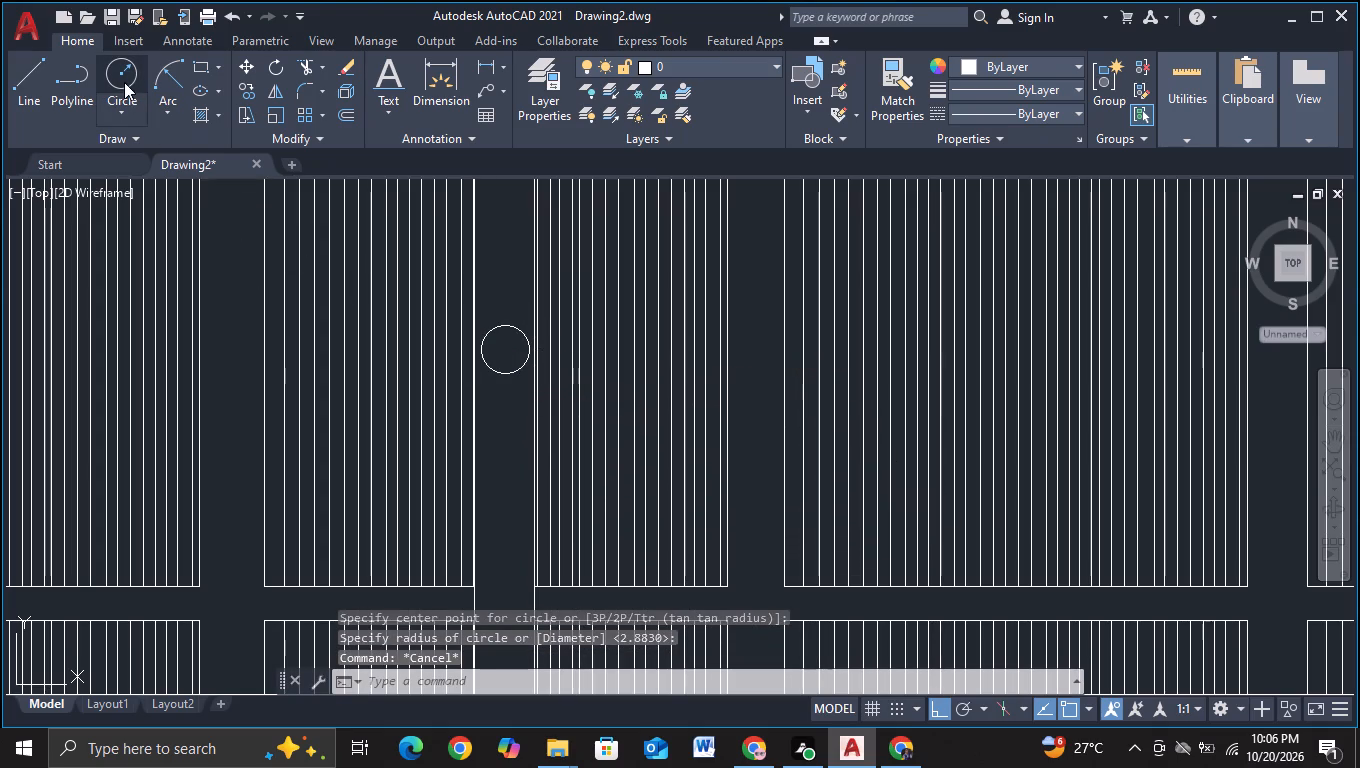
{"action": "left_click", "coordinate": [749, 350]}
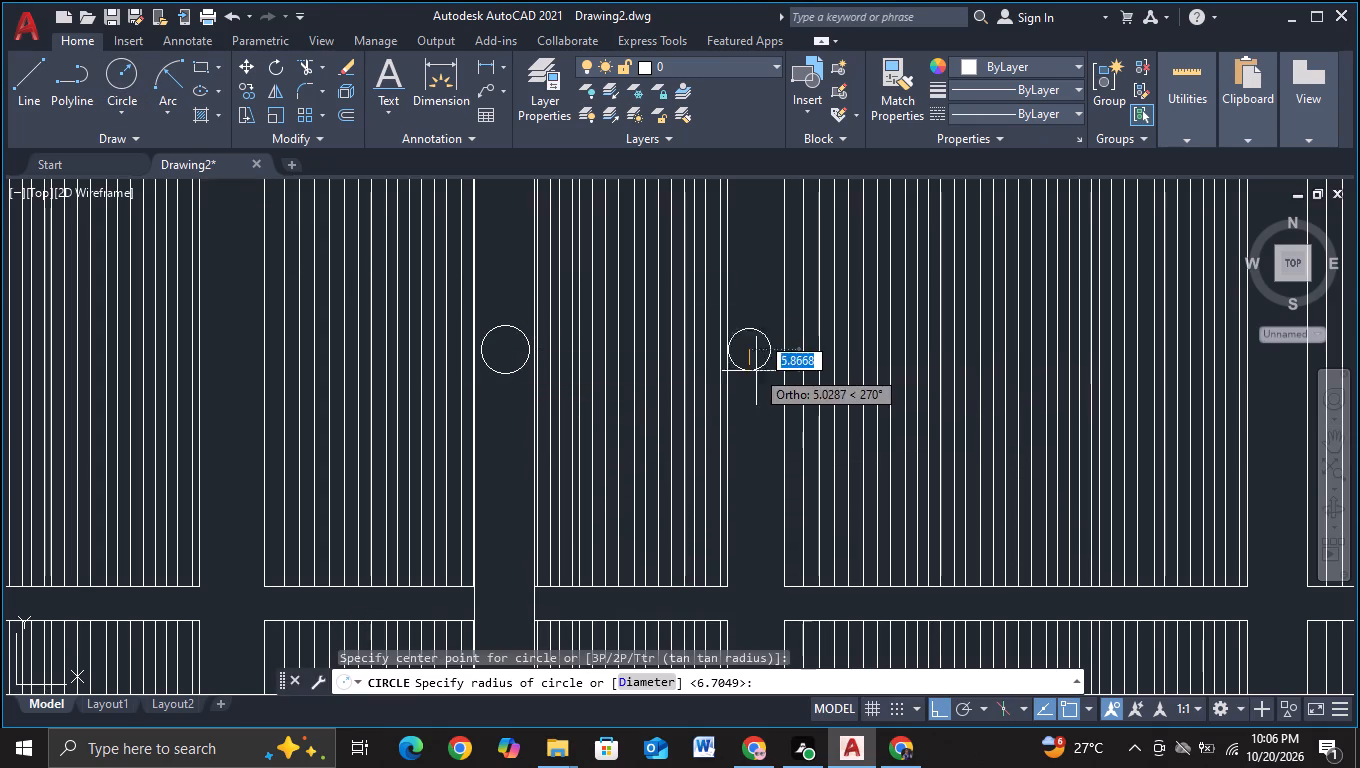
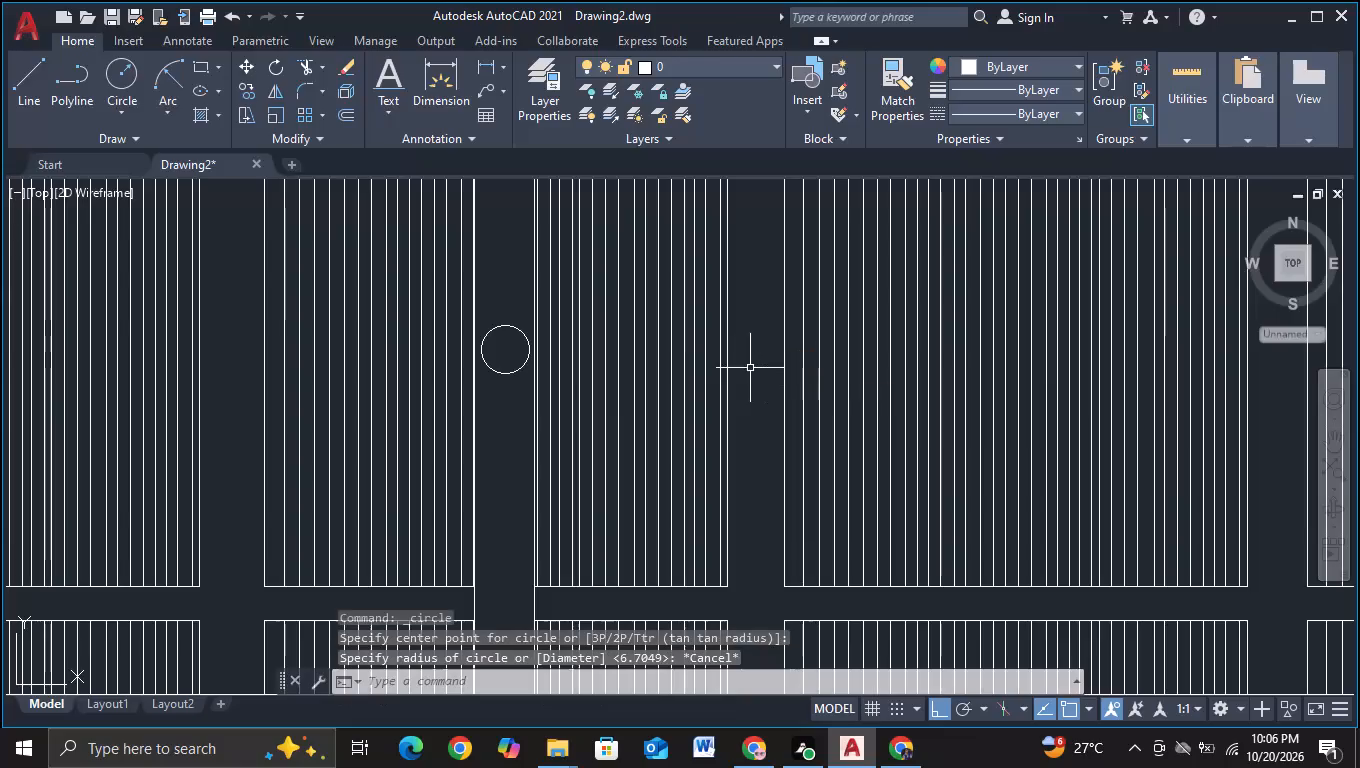
Copy the small circle horizontally into the neighbouring gaps between slatted panels, about 70 units to the right and 75 to the left.
{"action": "left_click", "coordinate": [500, 328]}
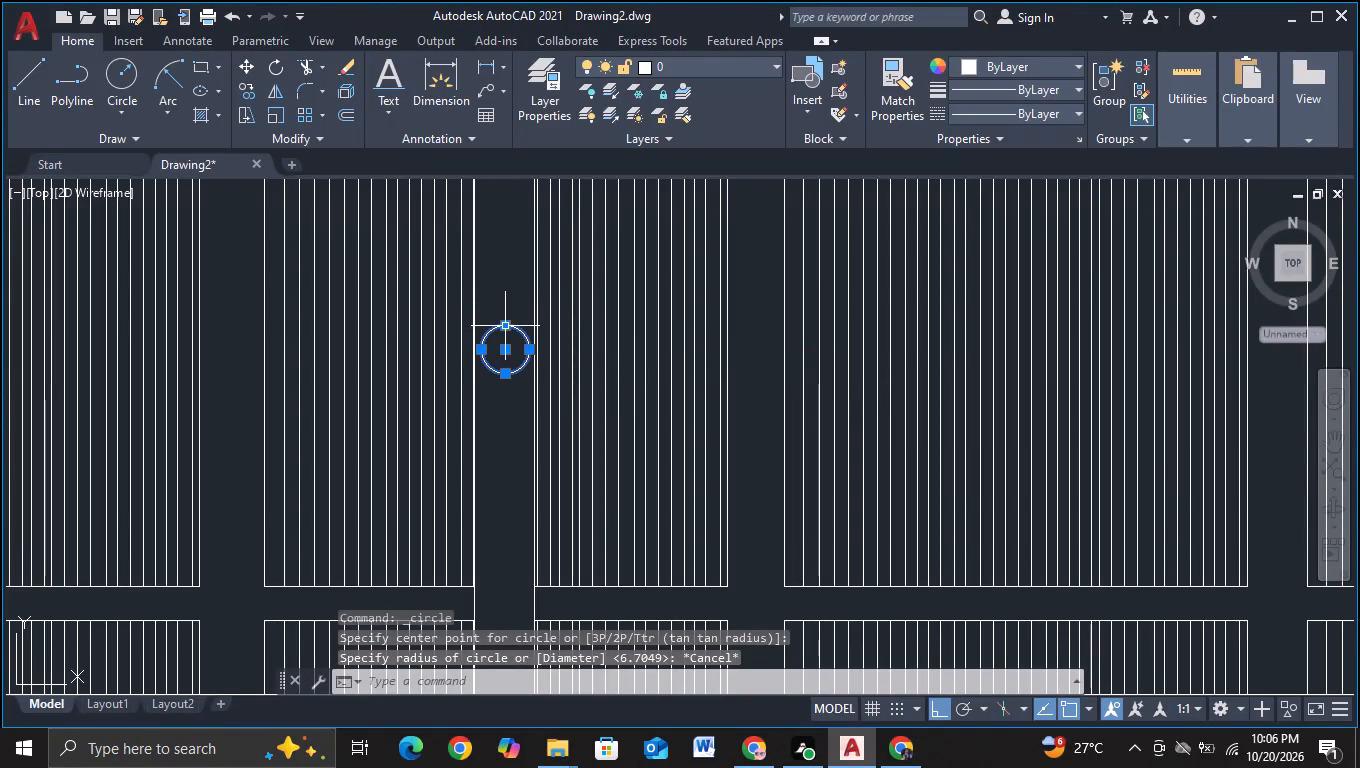
{"action": "key", "text": "c"}
{"action": "left_click", "coordinate": [577, 386]}
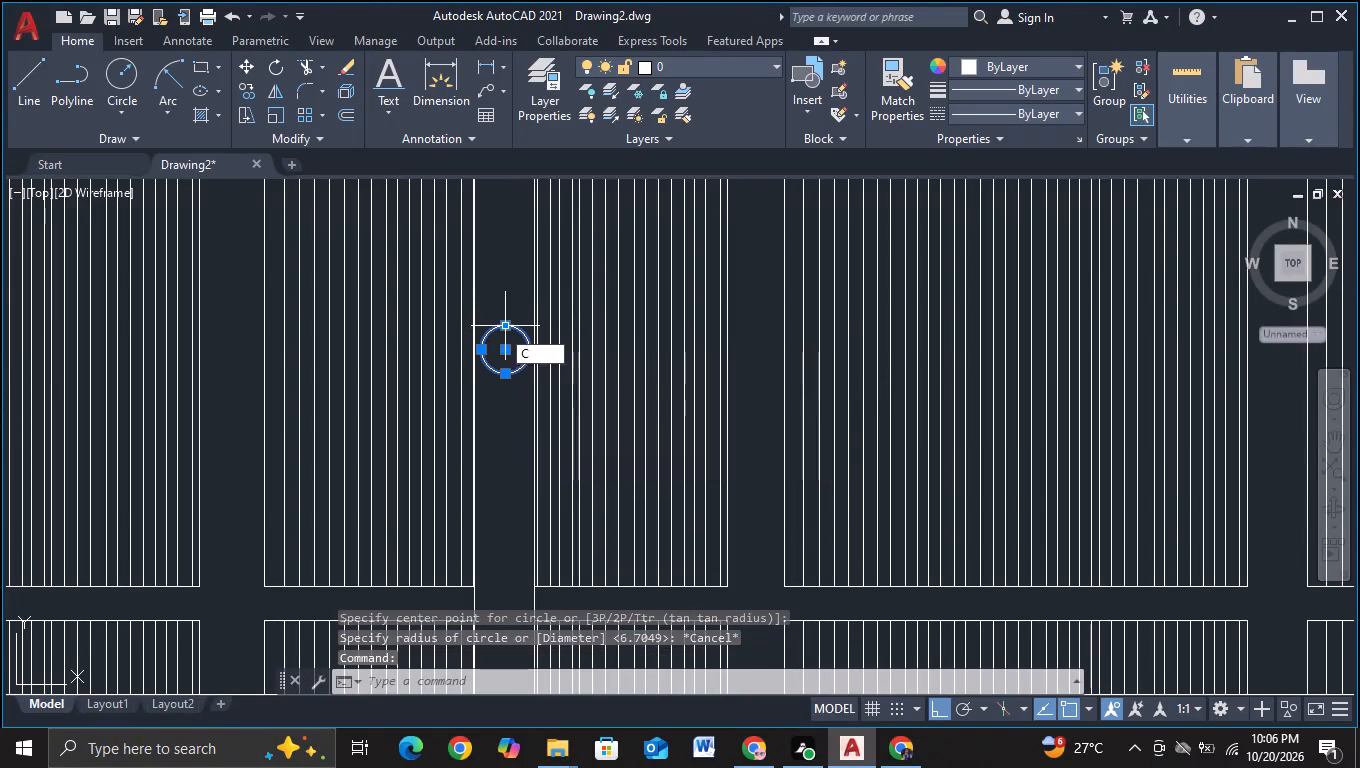
{"action": "left_click", "coordinate": [496, 349]}
{"action": "scroll", "coordinate": [518, 354], "scroll_direction": "down", "scroll_amount": 2}
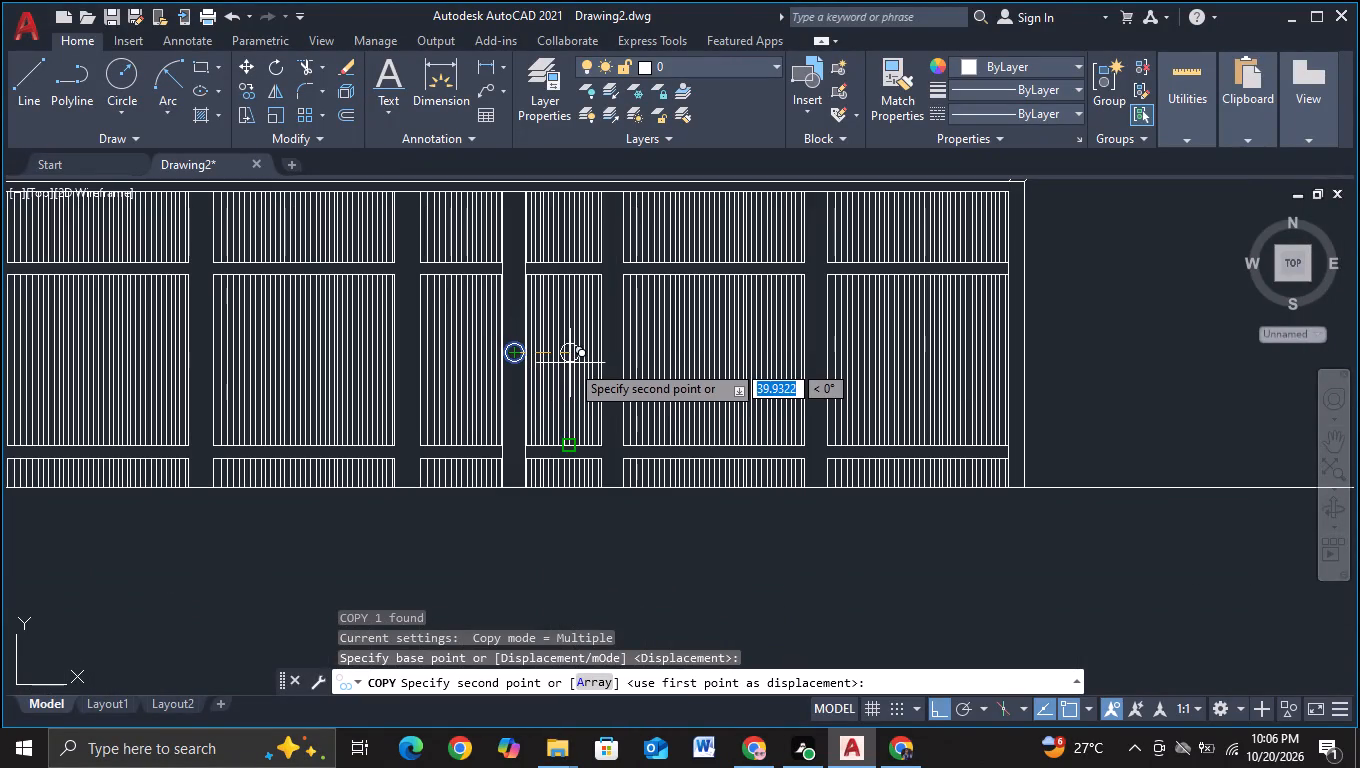
{"action": "scroll", "coordinate": [599, 357], "scroll_direction": "up", "scroll_amount": 3}
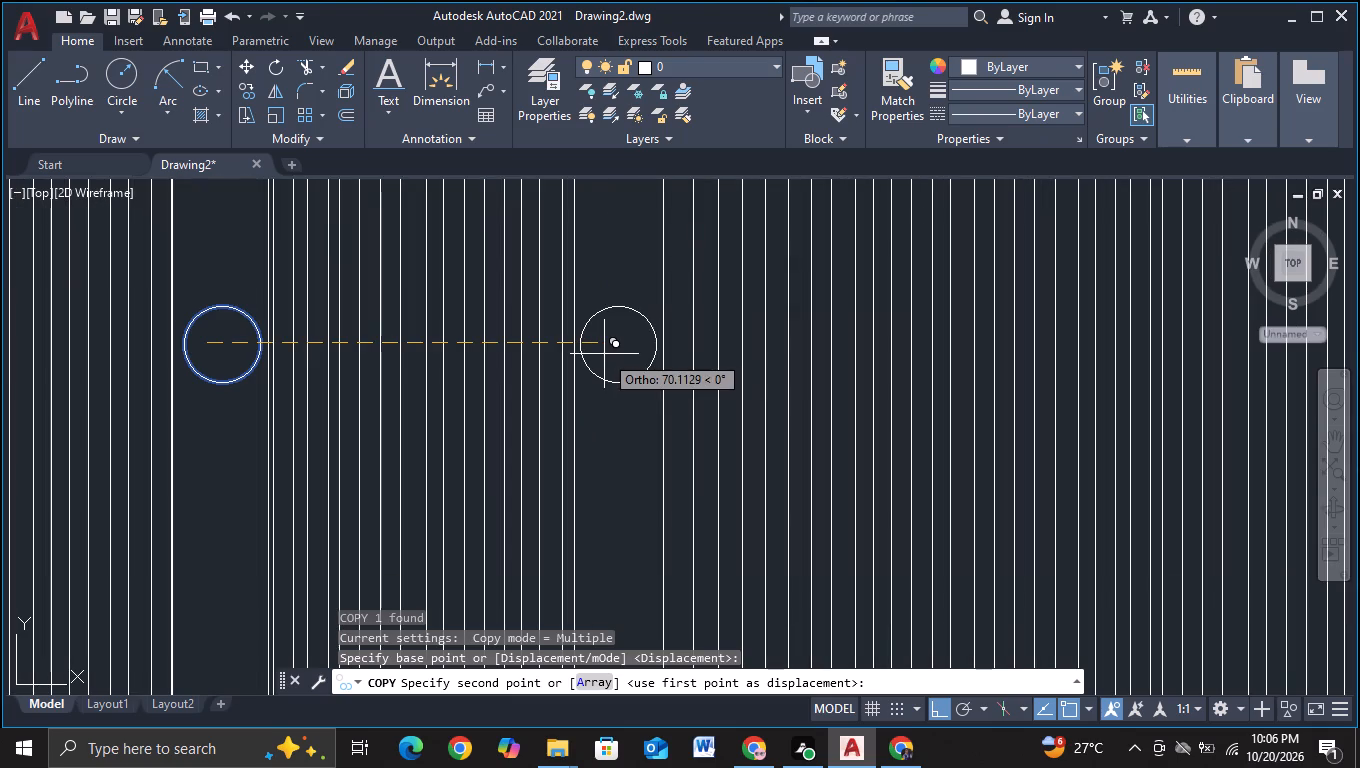
{"action": "left_click", "coordinate": [604, 290]}
{"action": "middle_click_drag", "start_coordinate": [347, 325], "coordinate": [1039, 347]}
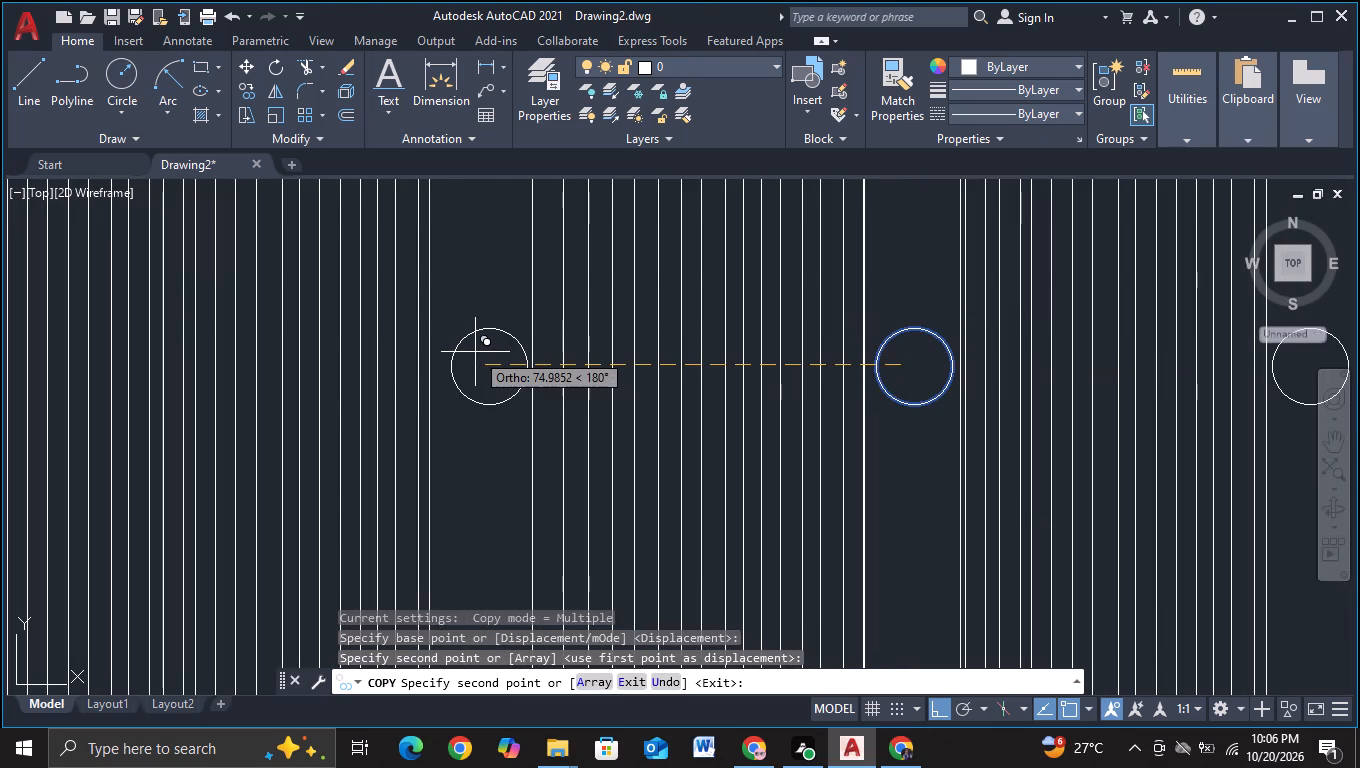
{"action": "left_click", "coordinate": [475, 352]}
{"action": "scroll", "coordinate": [475, 352], "scroll_direction": "down", "scroll_amount": 2}
{"action": "key", "text": "Escape"}
{"action": "scroll", "coordinate": [524, 454], "scroll_direction": "down", "scroll_amount": 2}
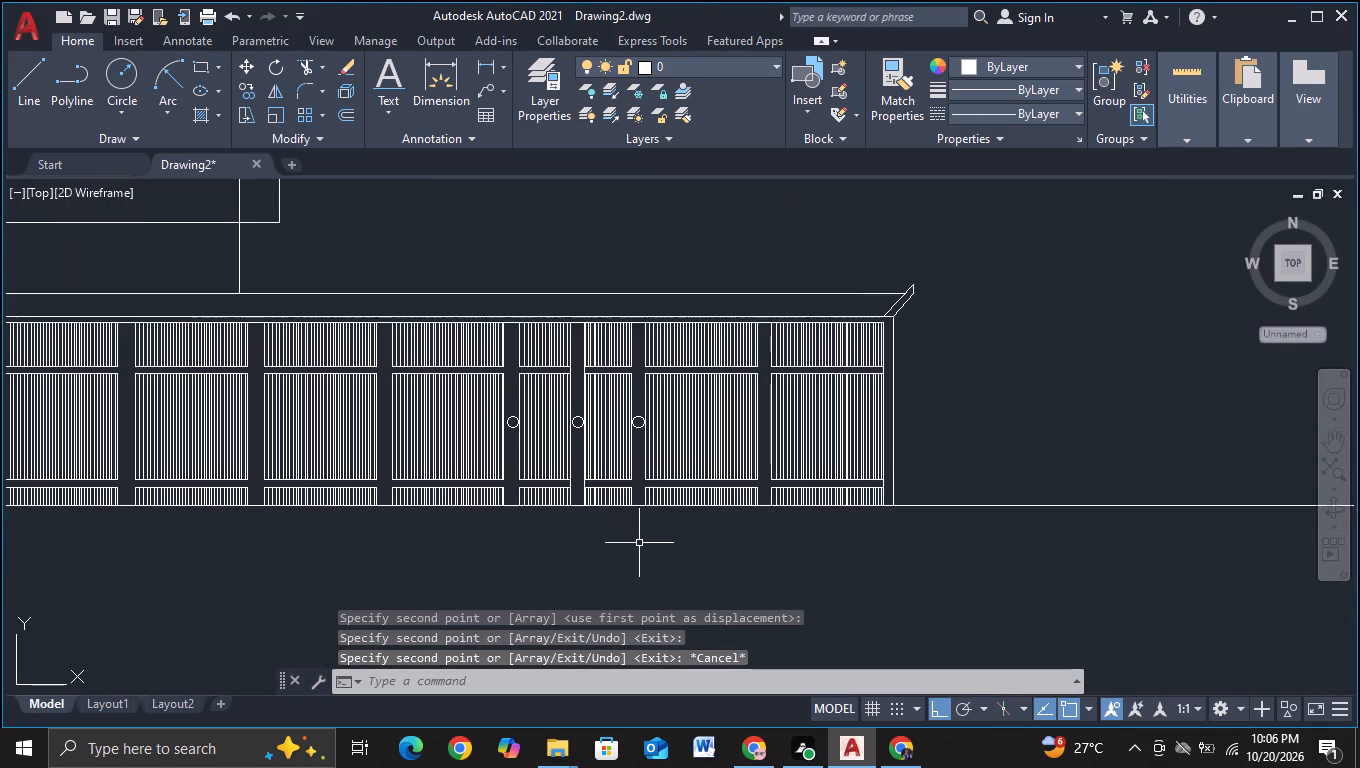
Extend the lower and middle panel edges beside the left circle's gap upward across the horizontal gaps to the panels above.
{"action": "middle_click_drag", "start_coordinate": [639, 543], "coordinate": [652, 489]}
{"action": "scroll", "coordinate": [653, 488], "scroll_direction": "down", "scroll_amount": 1}
{"action": "middle_click_drag", "start_coordinate": [653, 488], "coordinate": [647, 471]}
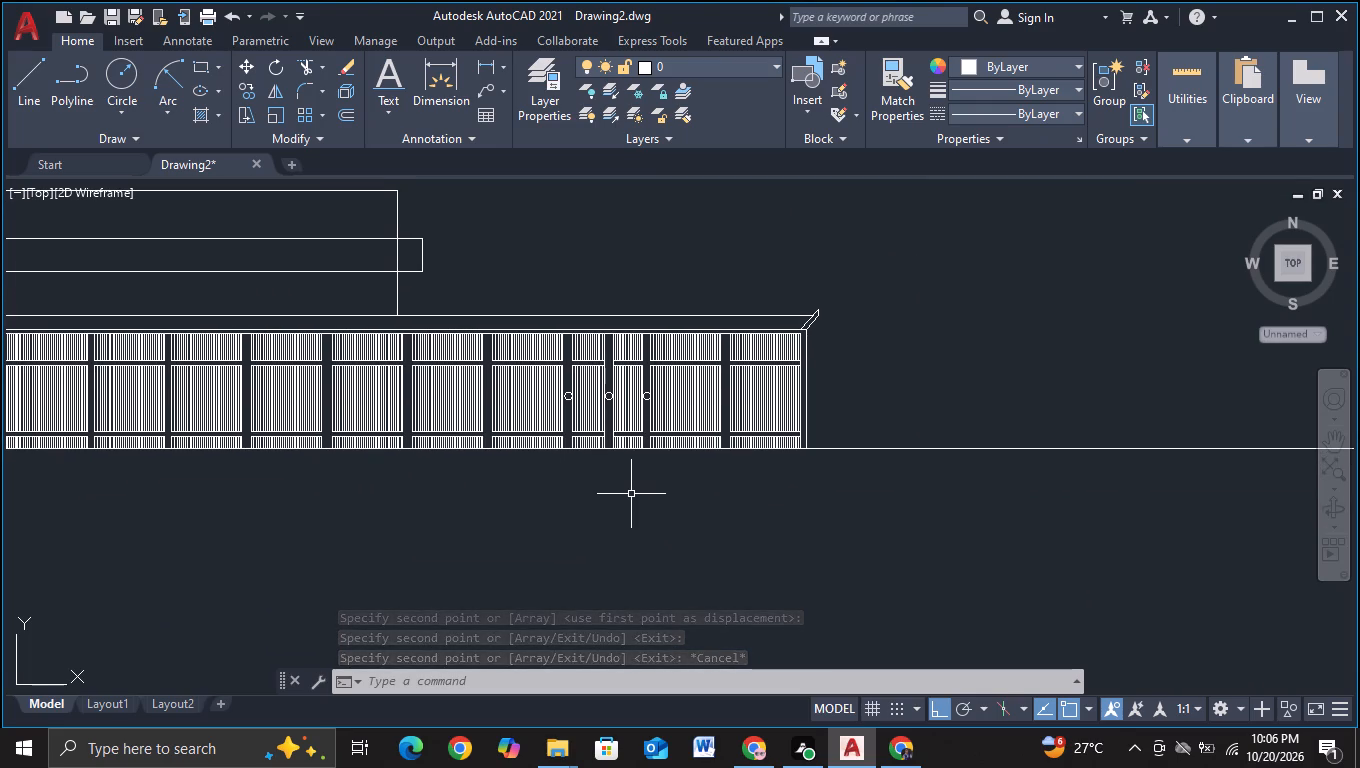
{"action": "scroll", "coordinate": [631, 494], "scroll_direction": "up", "scroll_amount": 1}
{"action": "middle_click_drag", "start_coordinate": [615, 523], "coordinate": [622, 565]}
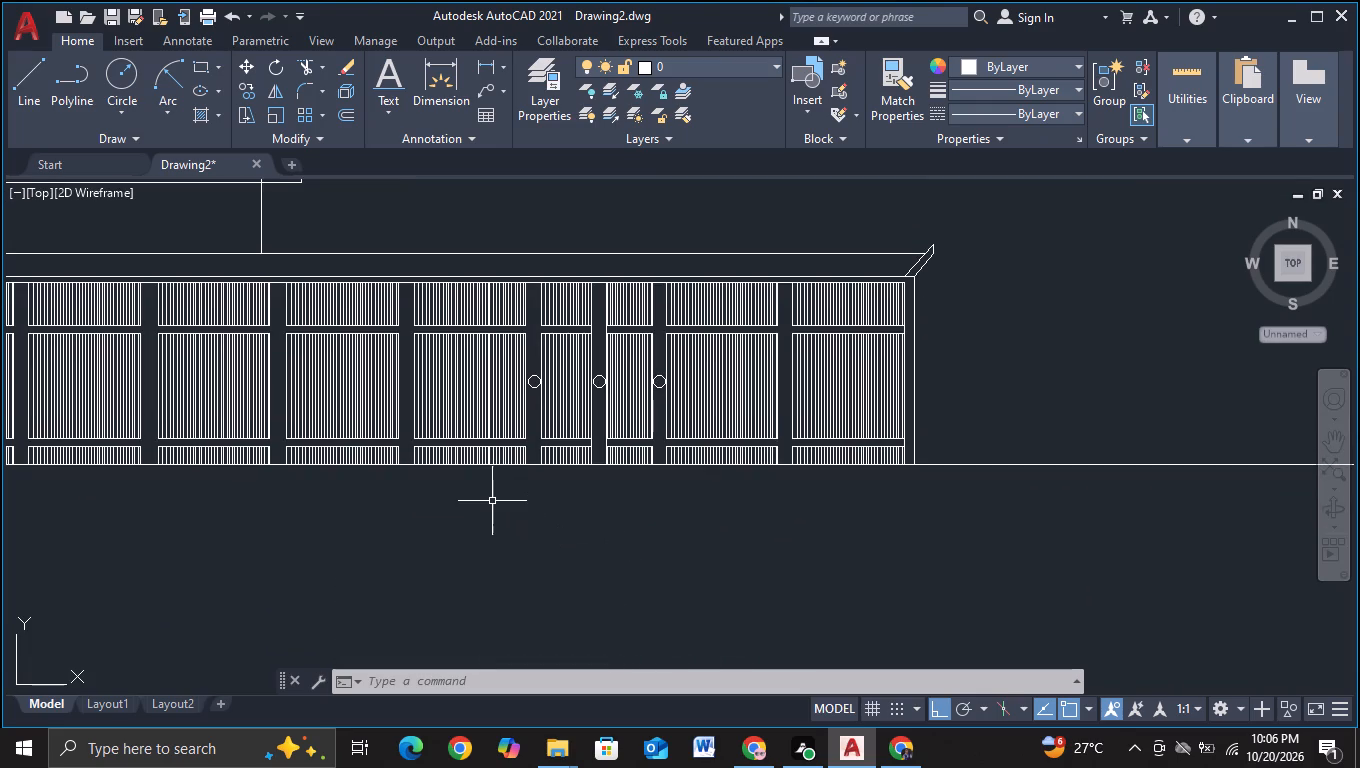
{"action": "key", "text": "e"}
{"action": "left_click", "coordinate": [564, 556]}
{"action": "scroll", "coordinate": [522, 534], "scroll_direction": "up", "scroll_amount": 2}
{"action": "middle_click_drag", "start_coordinate": [499, 528], "coordinate": [614, 639]}
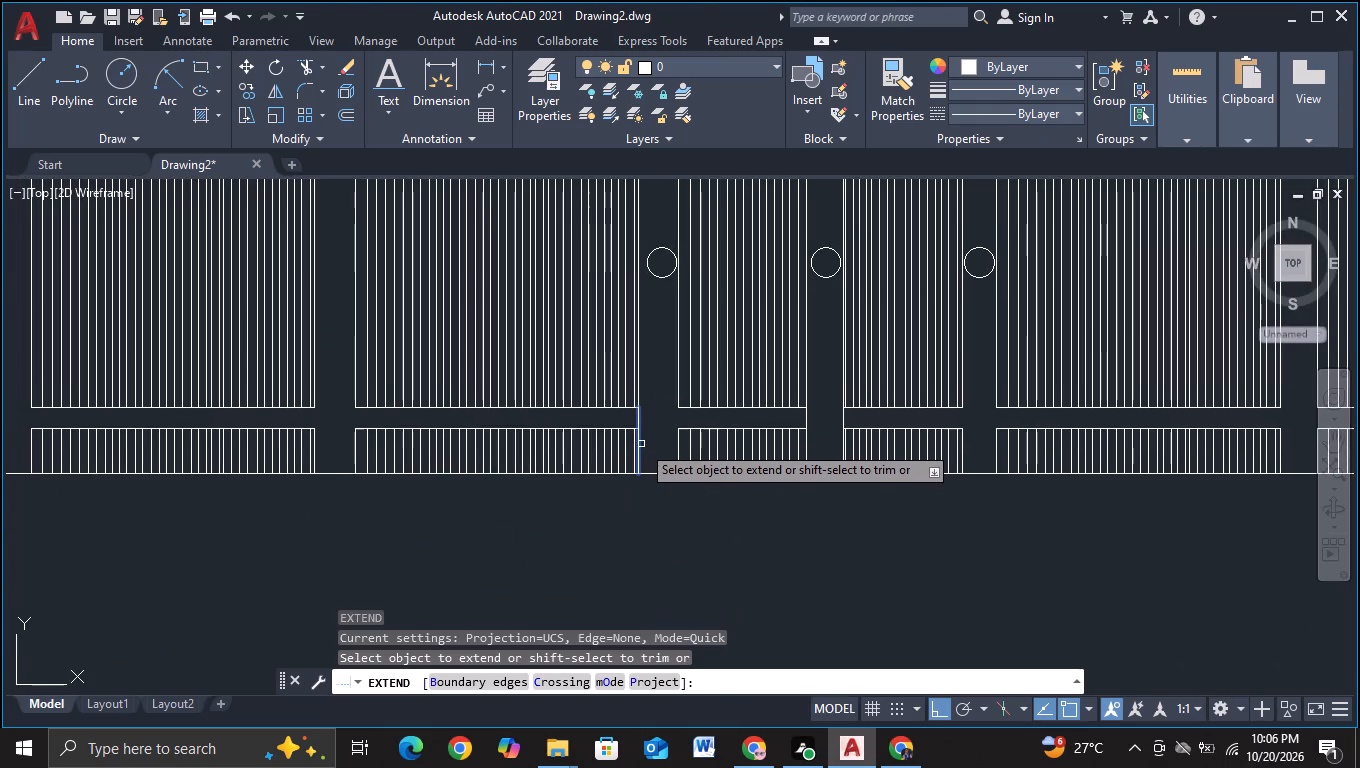
{"action": "left_click", "coordinate": [641, 444]}
{"action": "scroll", "coordinate": [700, 536], "scroll_direction": "down", "scroll_amount": 2}
{"action": "scroll", "coordinate": [684, 365], "scroll_direction": "up", "scroll_amount": 1}
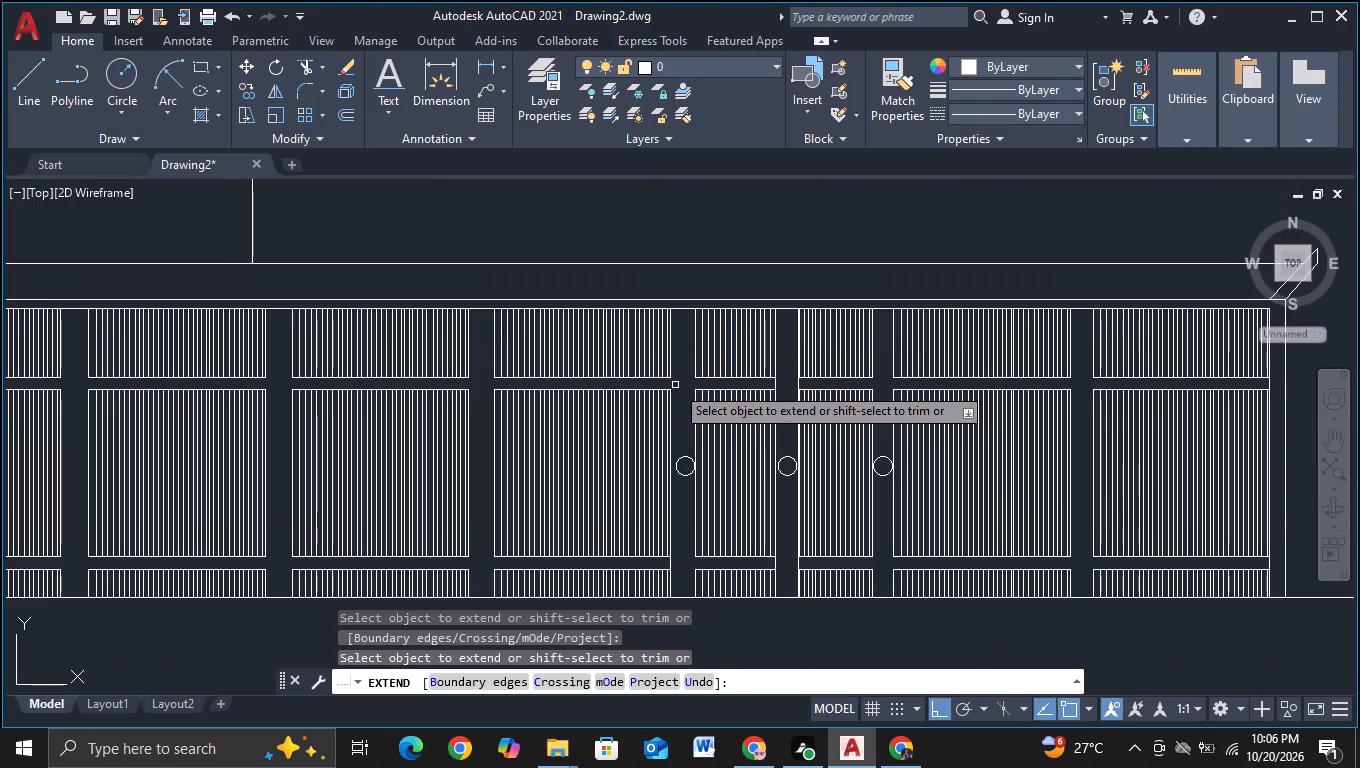
{"action": "scroll", "coordinate": [671, 395], "scroll_direction": "up", "scroll_amount": 2}
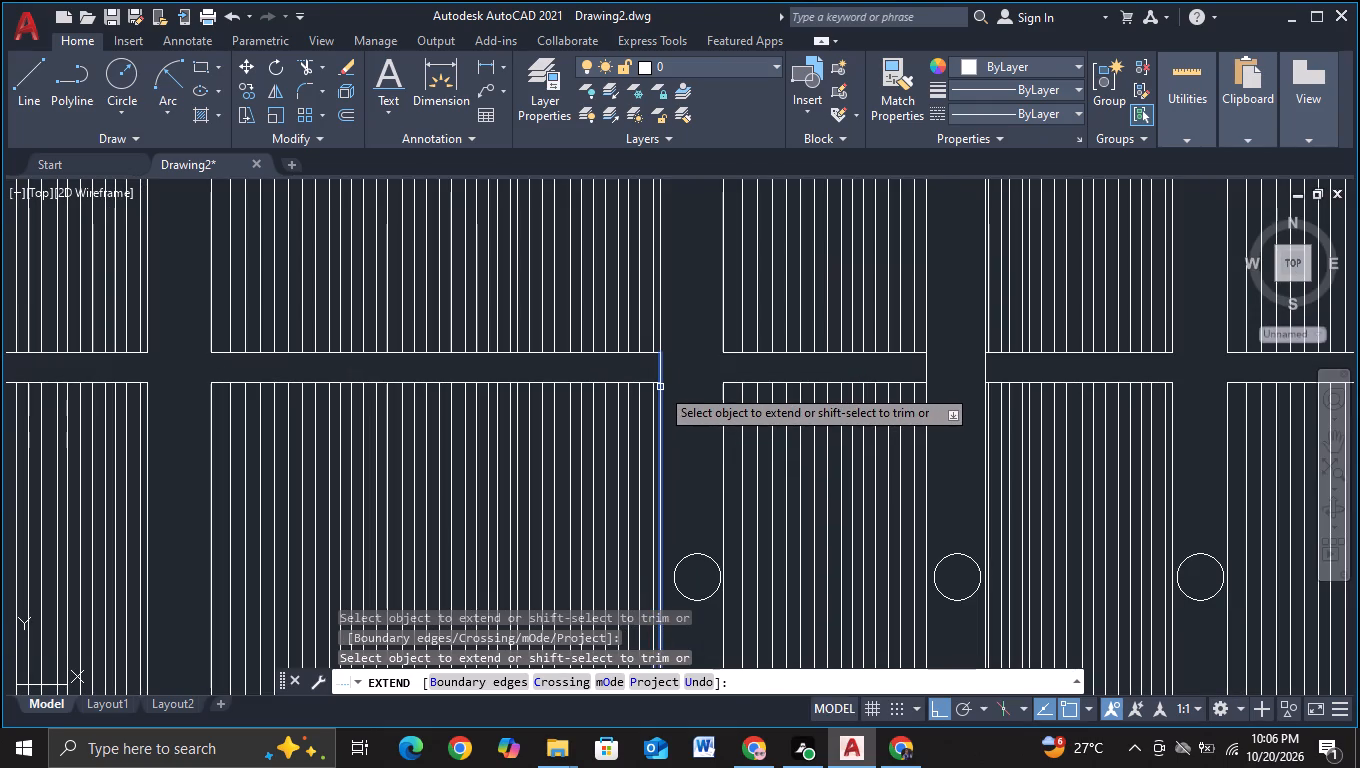
{"action": "left_click", "coordinate": [658, 387]}
Extend the middle and lower panel edges on the right side of the right circle's gap upward to the panels above.
{"action": "scroll", "coordinate": [939, 399], "scroll_direction": "down", "scroll_amount": 1}
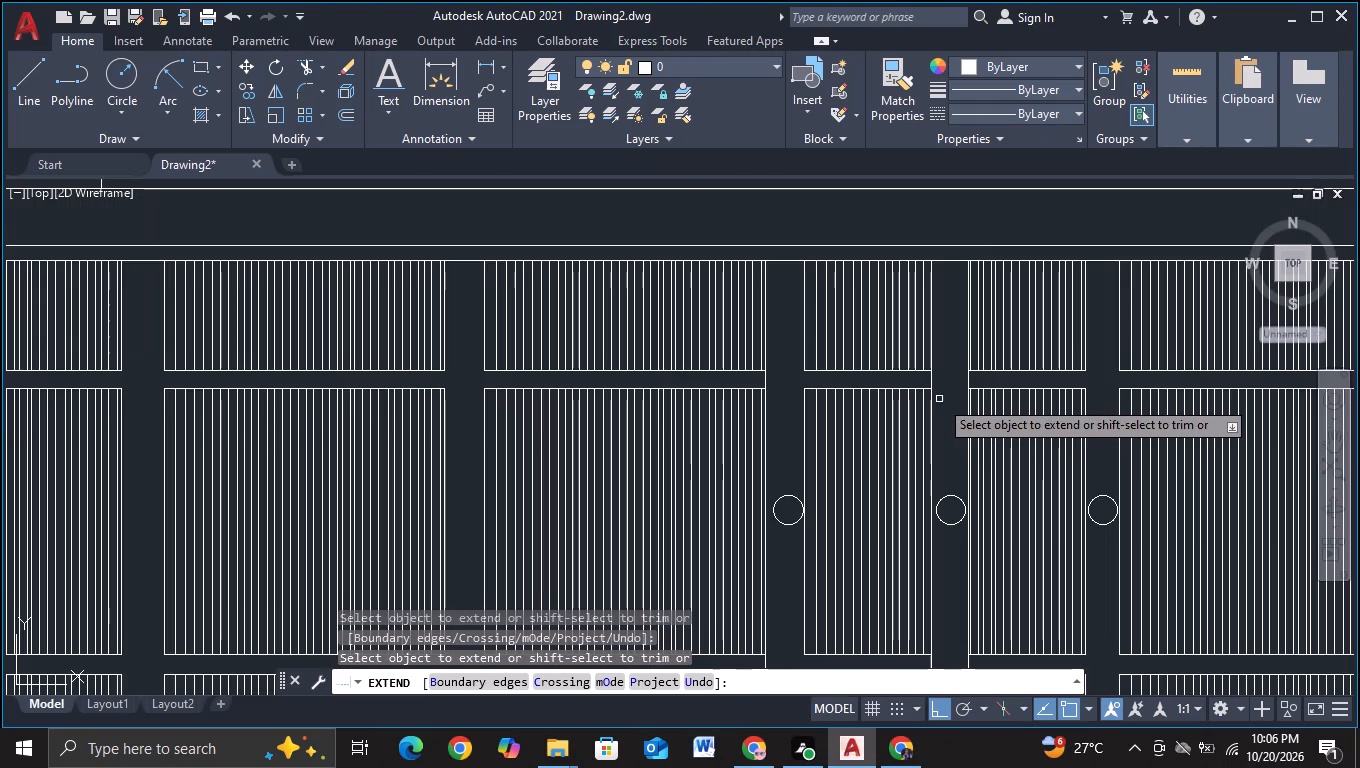
{"action": "left_click", "coordinate": [1121, 399]}
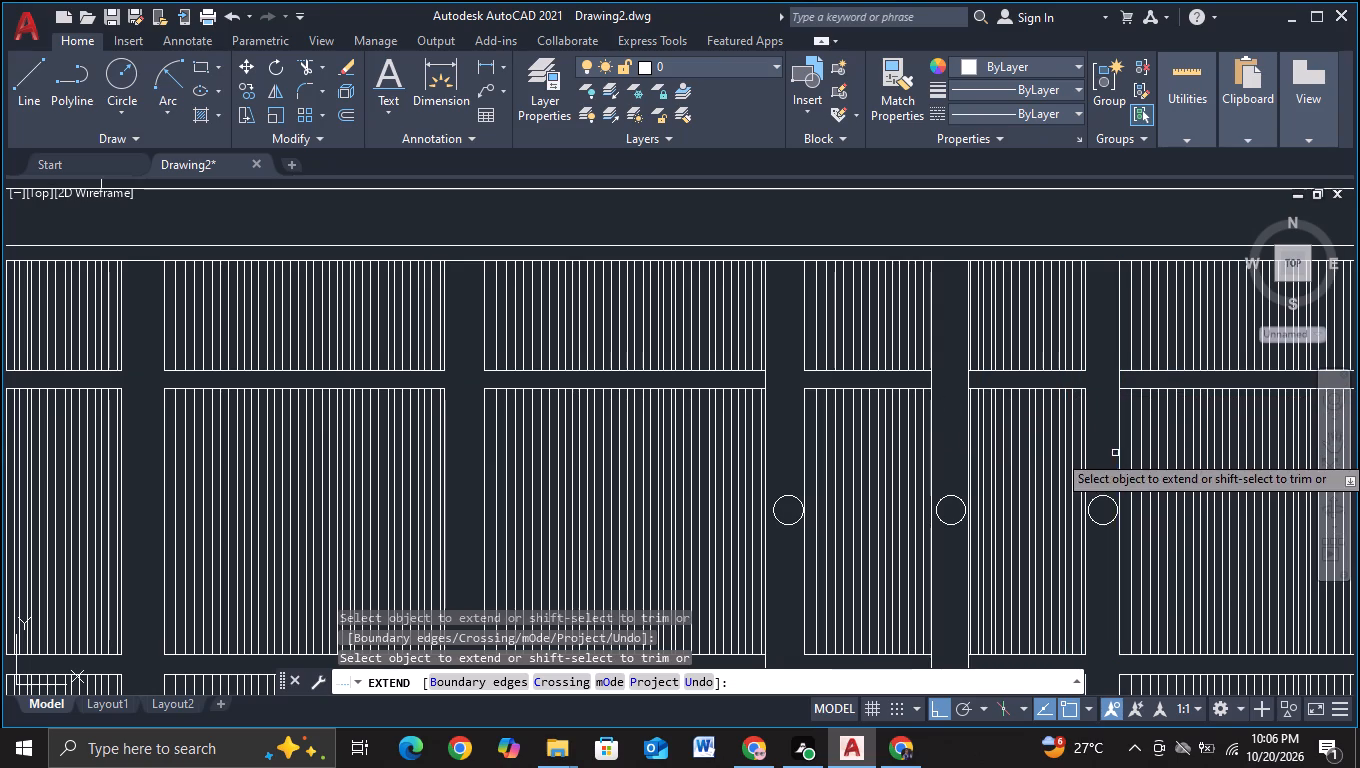
{"action": "middle_click_drag", "start_coordinate": [1115, 453], "coordinate": [1003, 305]}
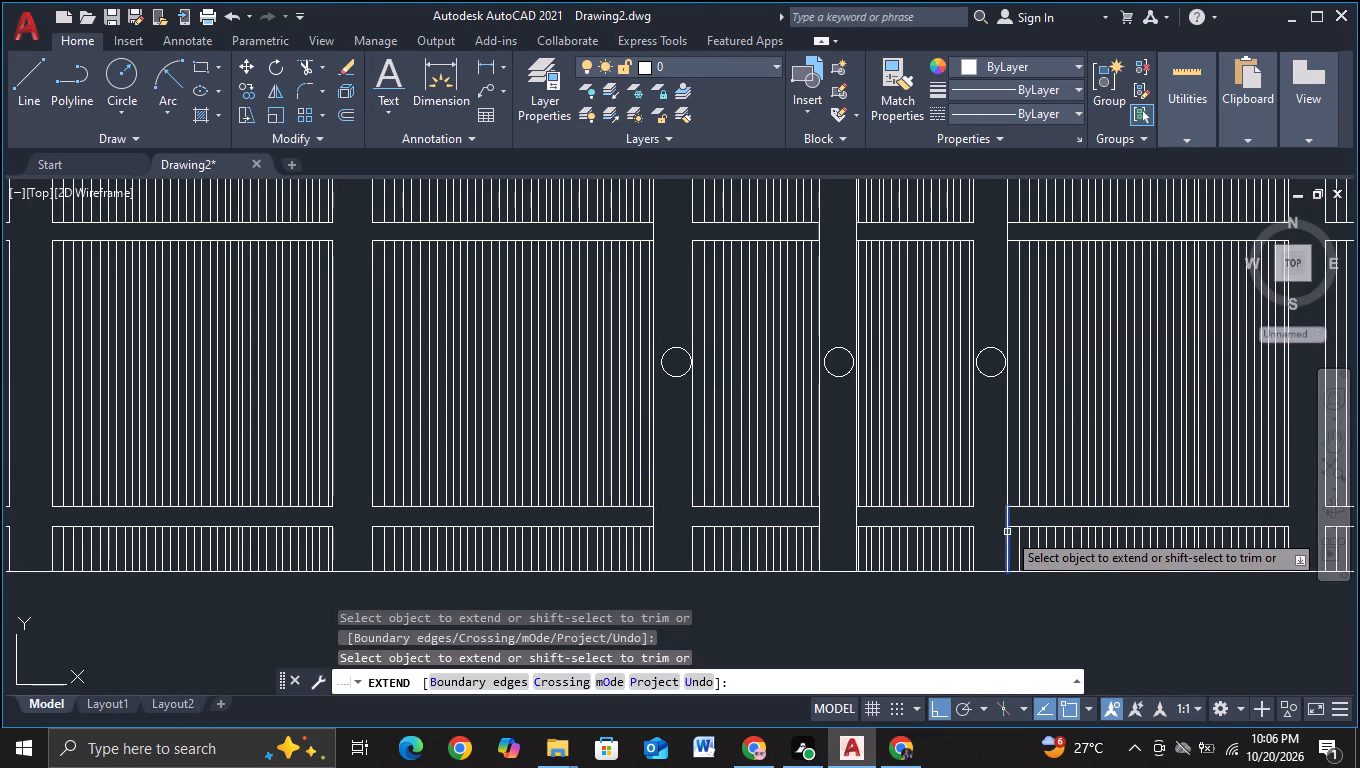
{"action": "left_click", "coordinate": [1007, 532]}
{"action": "key", "text": "Escape"}
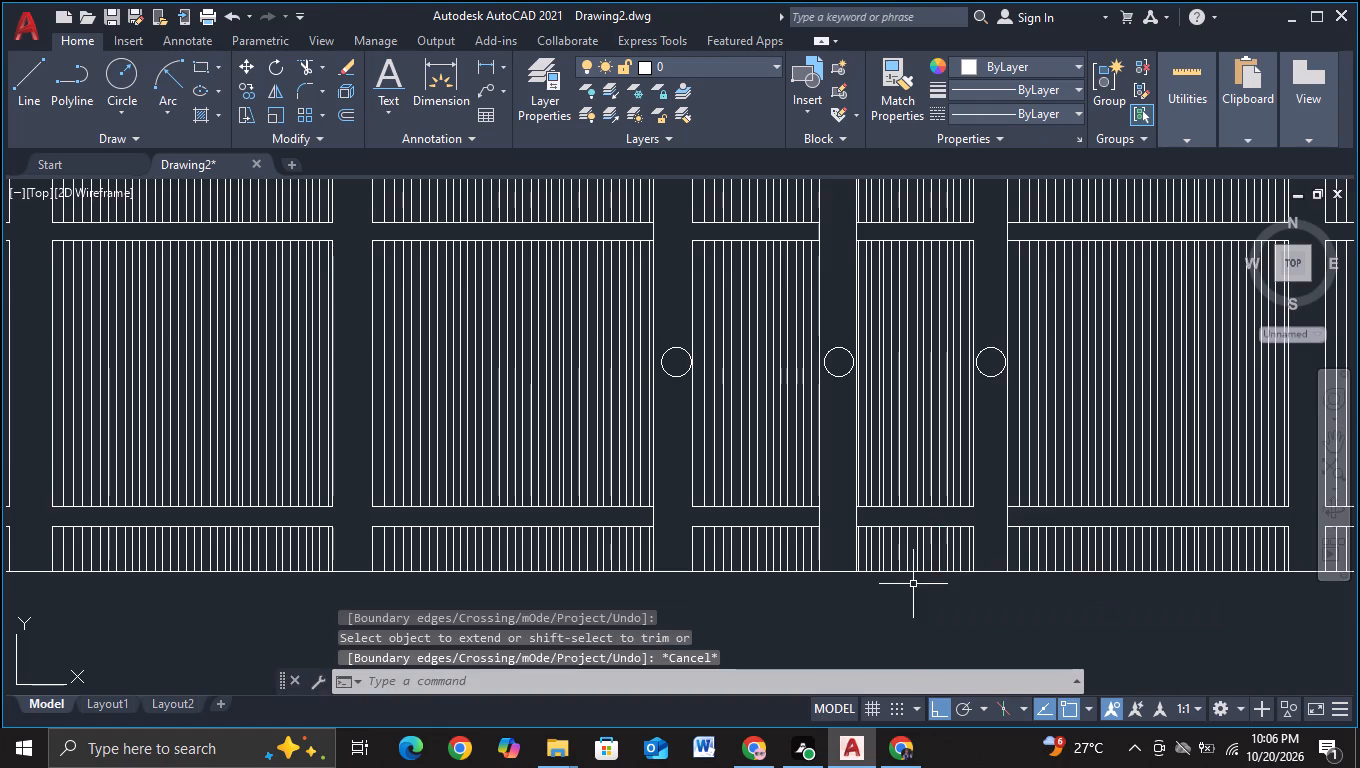
{"action": "scroll", "coordinate": [913, 584], "scroll_direction": "down", "scroll_amount": 2}
{"action": "middle_click_drag", "start_coordinate": [915, 590], "coordinate": [872, 557]}
{"action": "key", "text": "Escape"}
Draw an outline from the tower's top-right corner: up, about 248 right, 97 down, 160 left, and down past the low block's top line.
{"action": "scroll", "coordinate": [872, 558], "scroll_direction": "down", "scroll_amount": 2}
{"action": "middle_click_drag", "start_coordinate": [849, 583], "coordinate": [934, 550]}
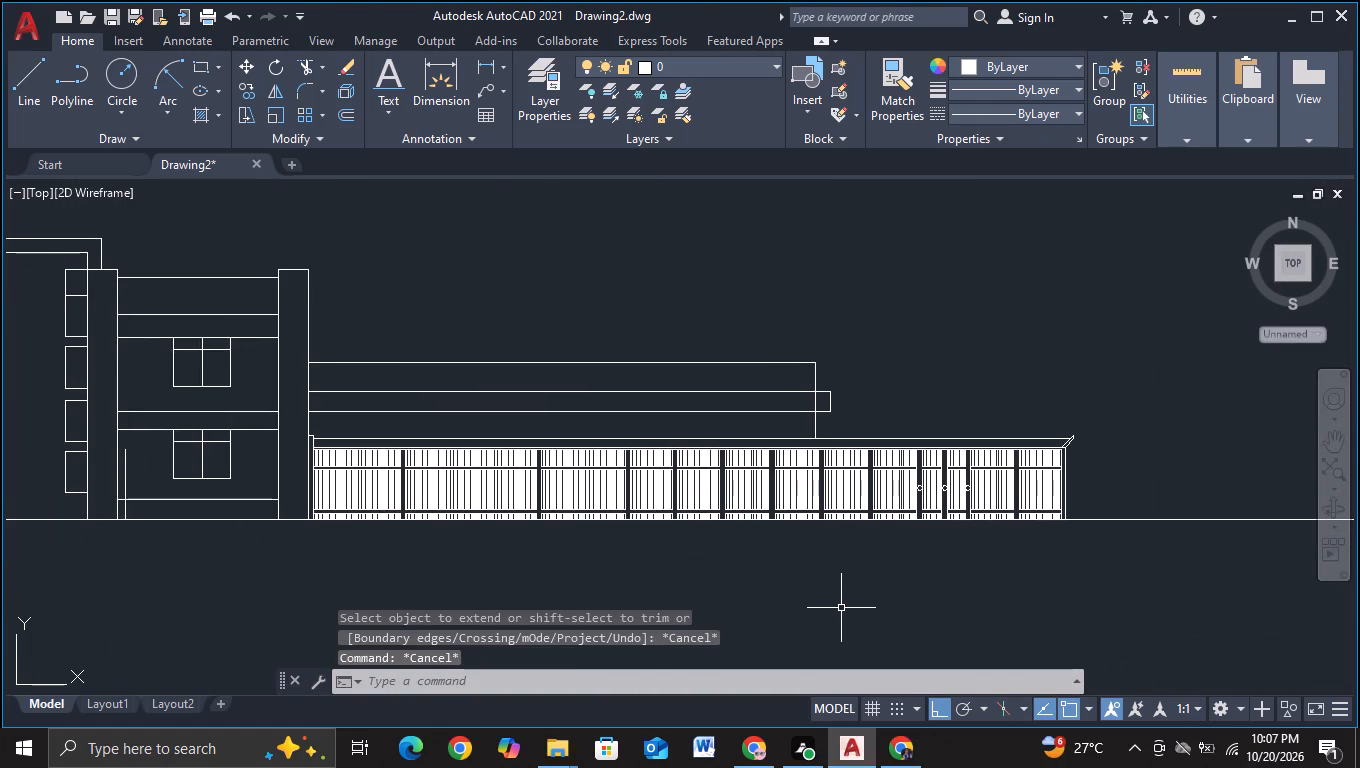
{"action": "middle_click_drag", "start_coordinate": [529, 290], "coordinate": [554, 357]}
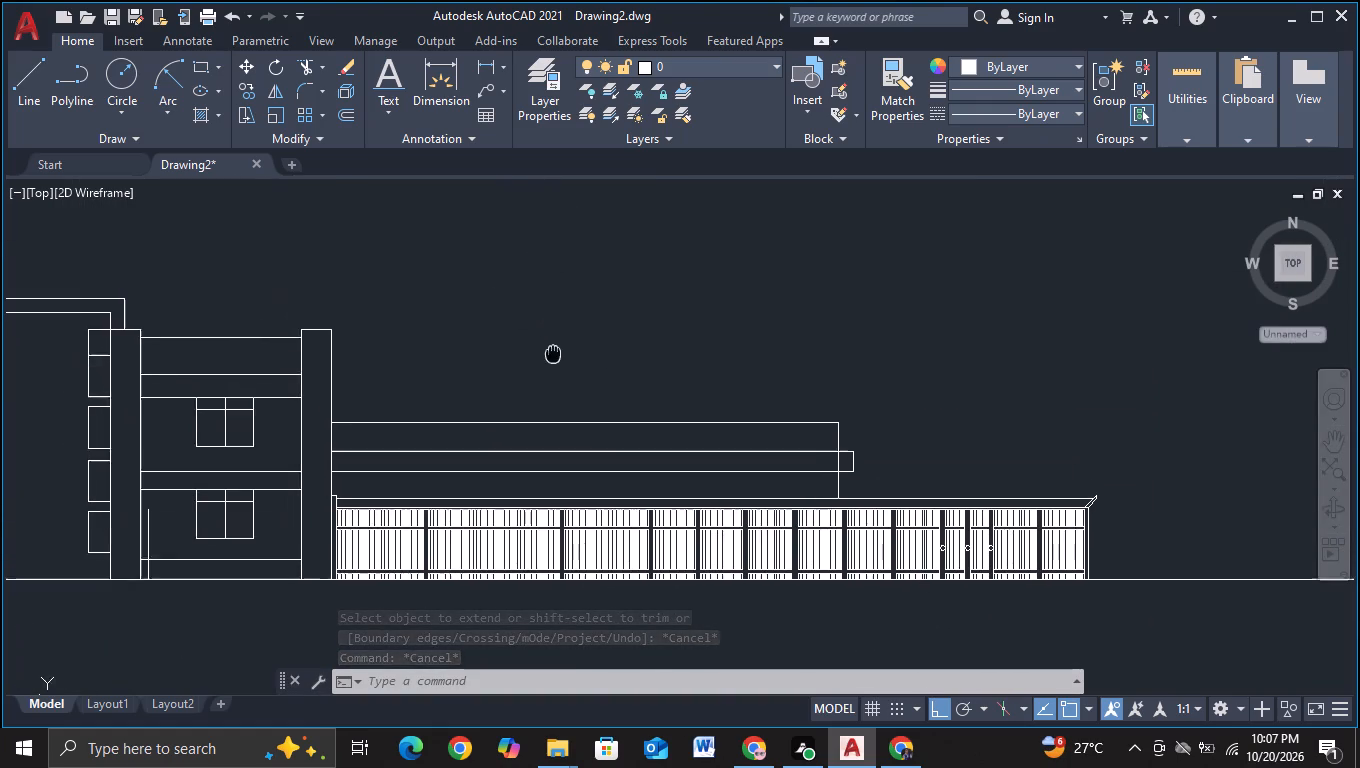
{"action": "middle_click_drag", "start_coordinate": [554, 357], "coordinate": [554, 360]}
{"action": "left_click", "coordinate": [38, 96]}
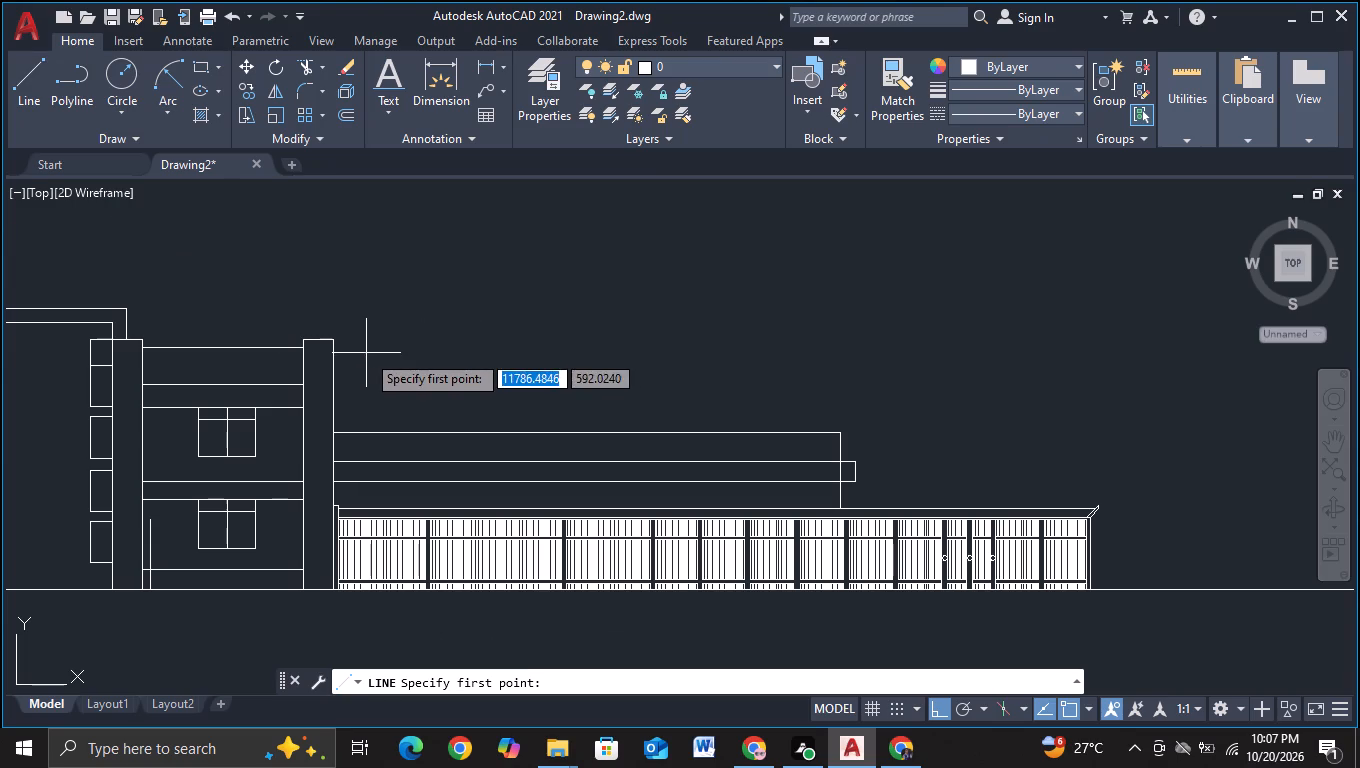
{"action": "left_click", "coordinate": [335, 341]}
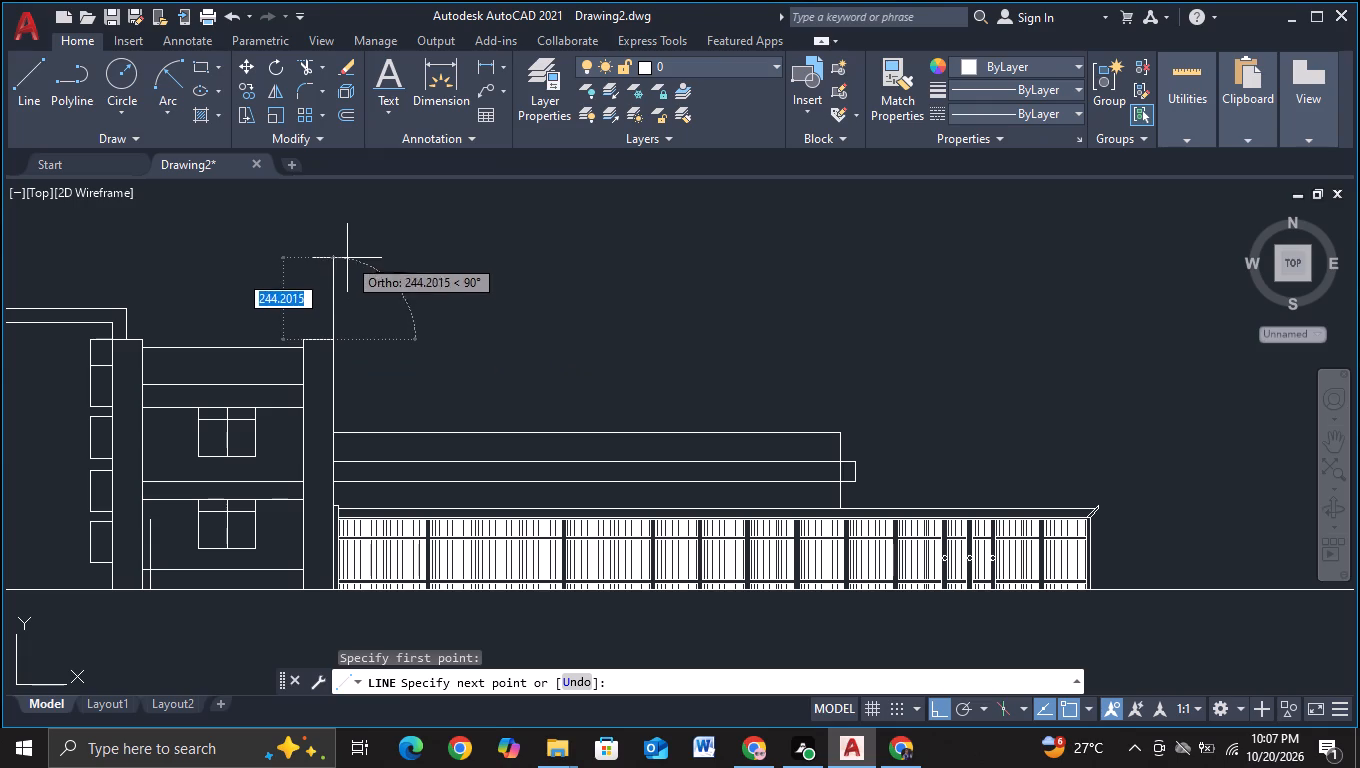
{"action": "left_click", "coordinate": [344, 246]}
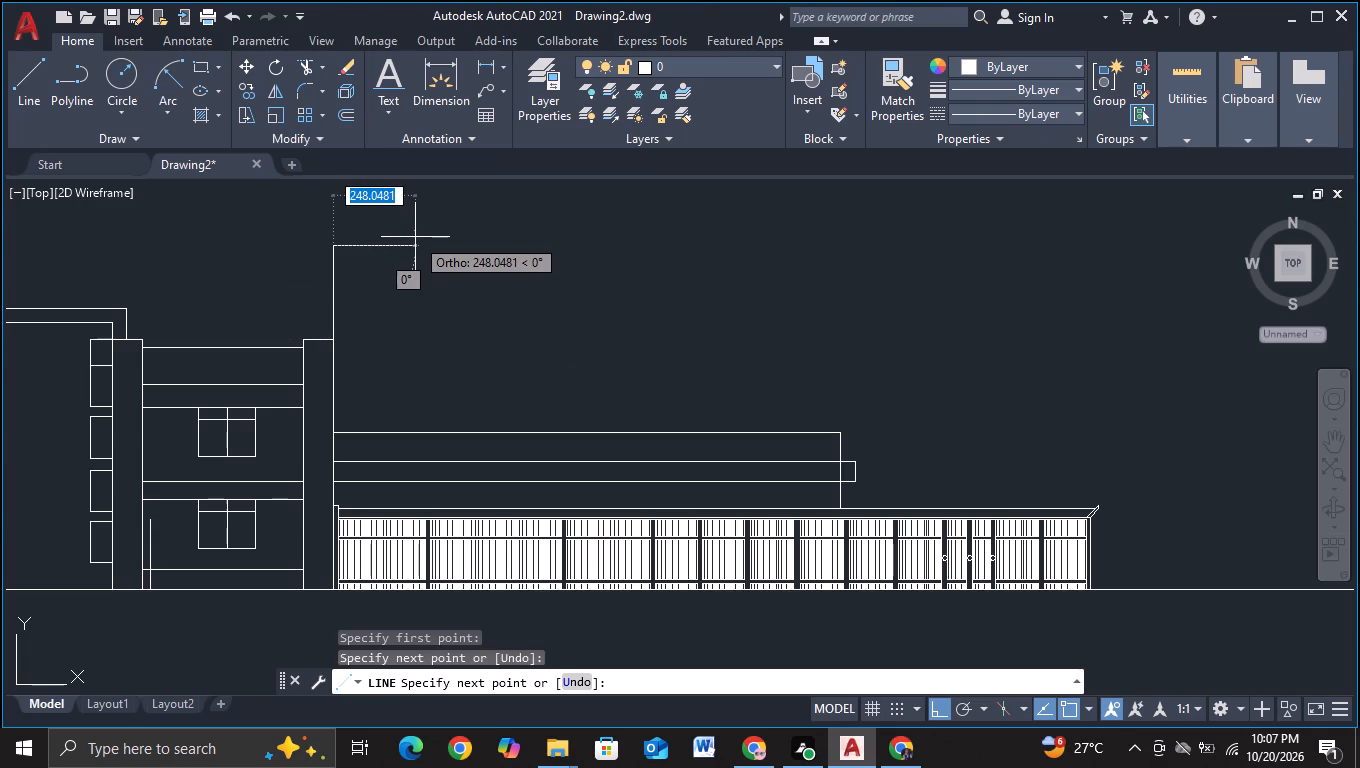
{"action": "left_click", "coordinate": [415, 237]}
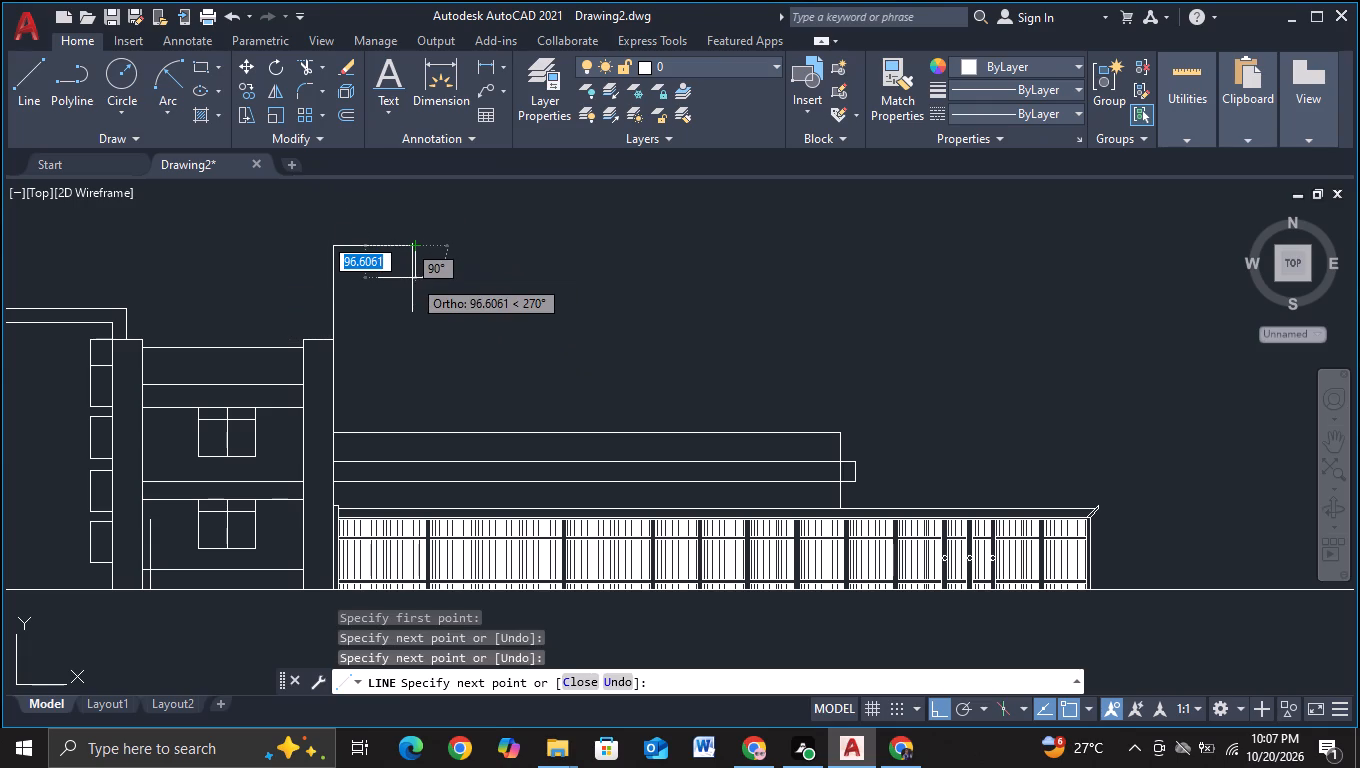
{"action": "left_click", "coordinate": [412, 278]}
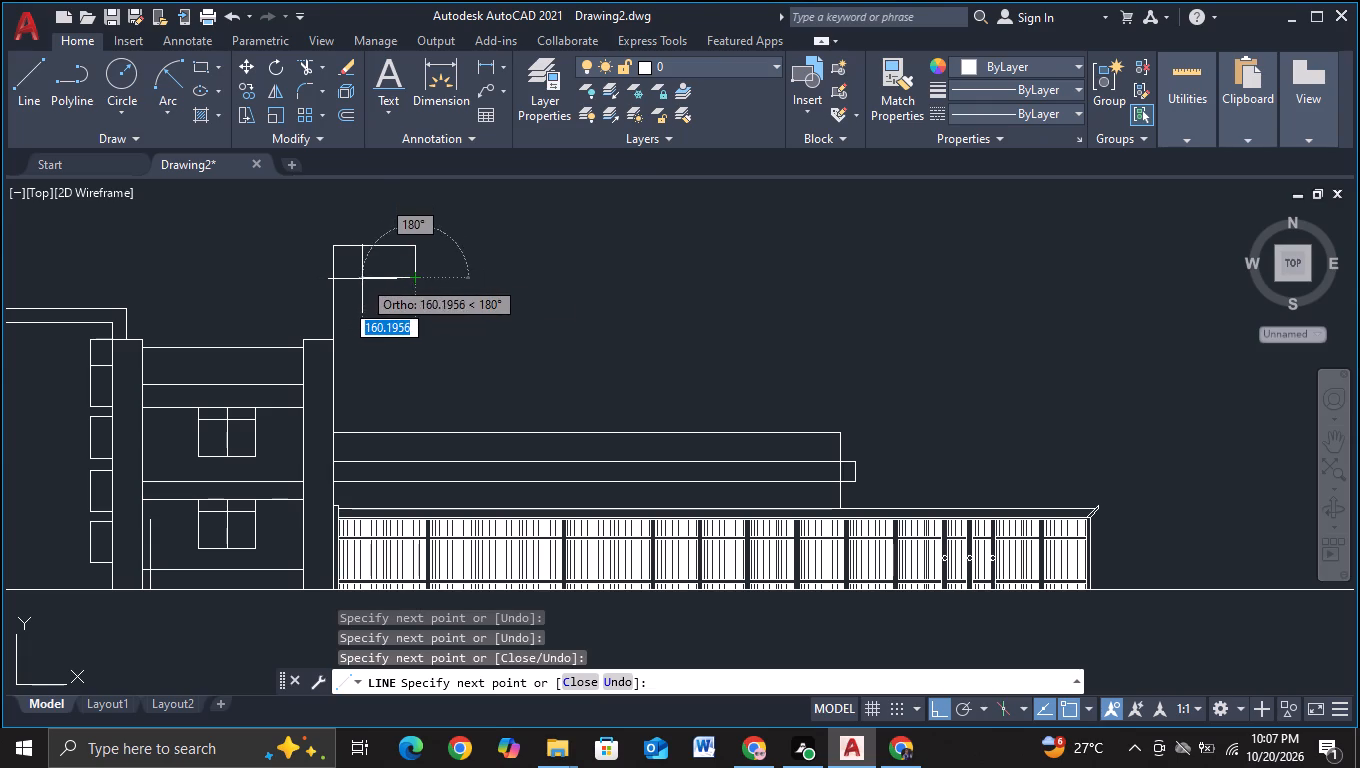
{"action": "left_click", "coordinate": [362, 279]}
{"action": "middle_click_drag", "start_coordinate": [340, 386], "coordinate": [338, 337]}
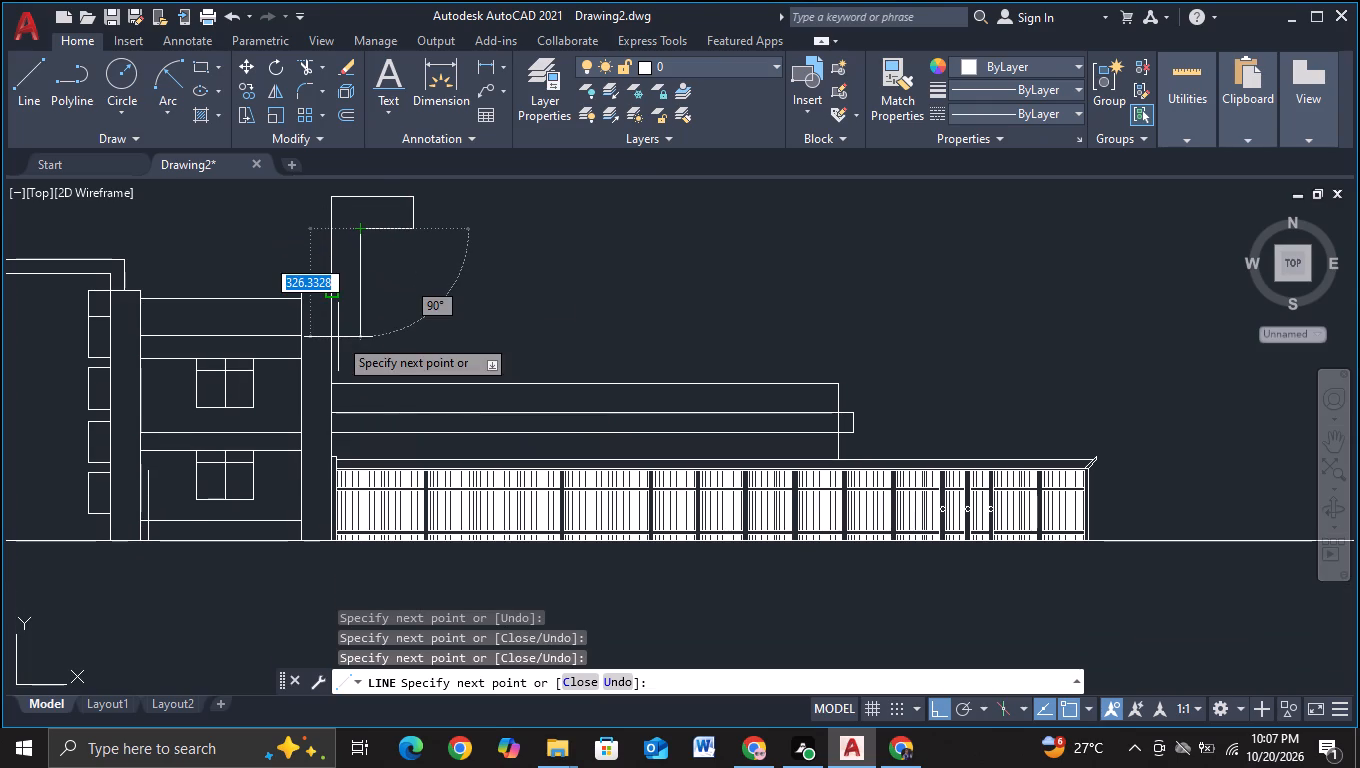
{"action": "scroll", "coordinate": [340, 356], "scroll_direction": "up", "scroll_amount": 3}
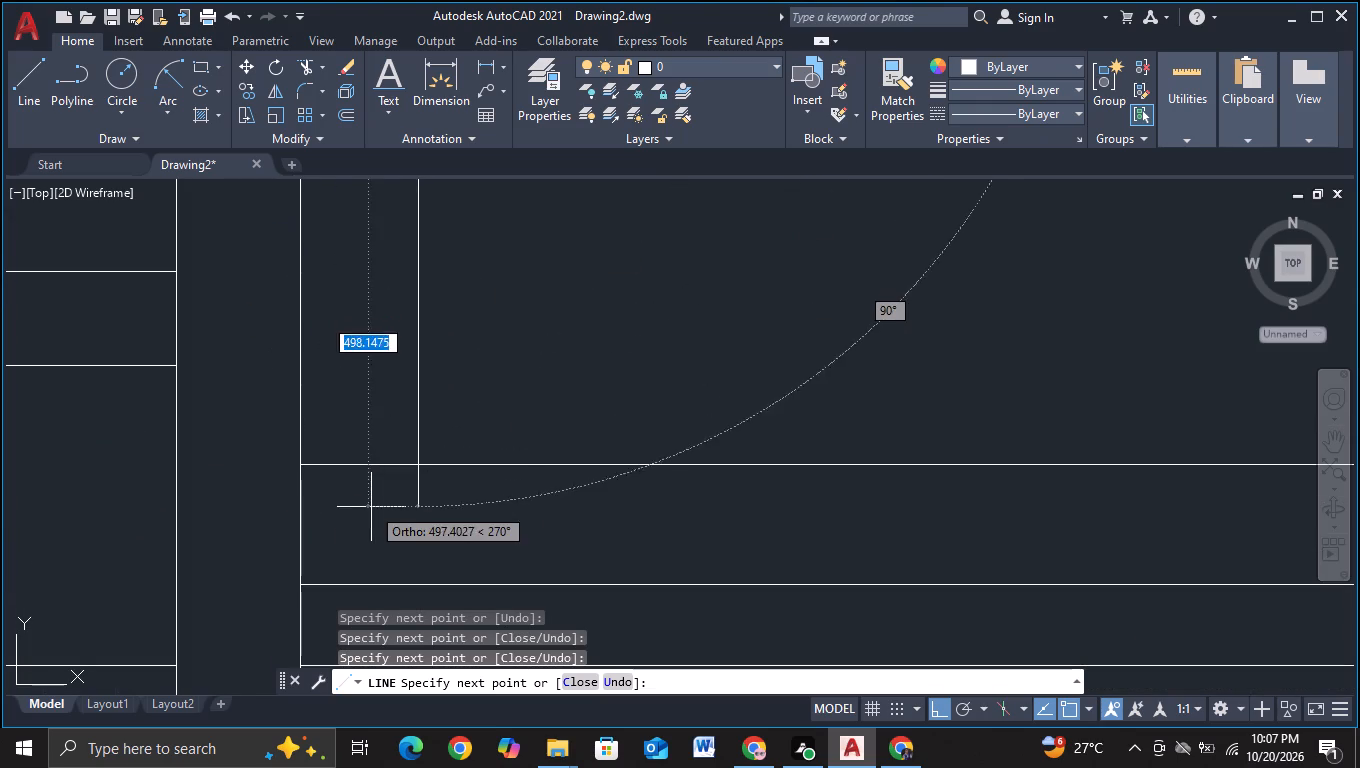
{"action": "left_click", "coordinate": [387, 525]}
{"action": "key", "text": "Escape"}
Trim the end of the new vertical line that overshoots below the low block's top line.
{"action": "left_click", "coordinate": [304, 72]}
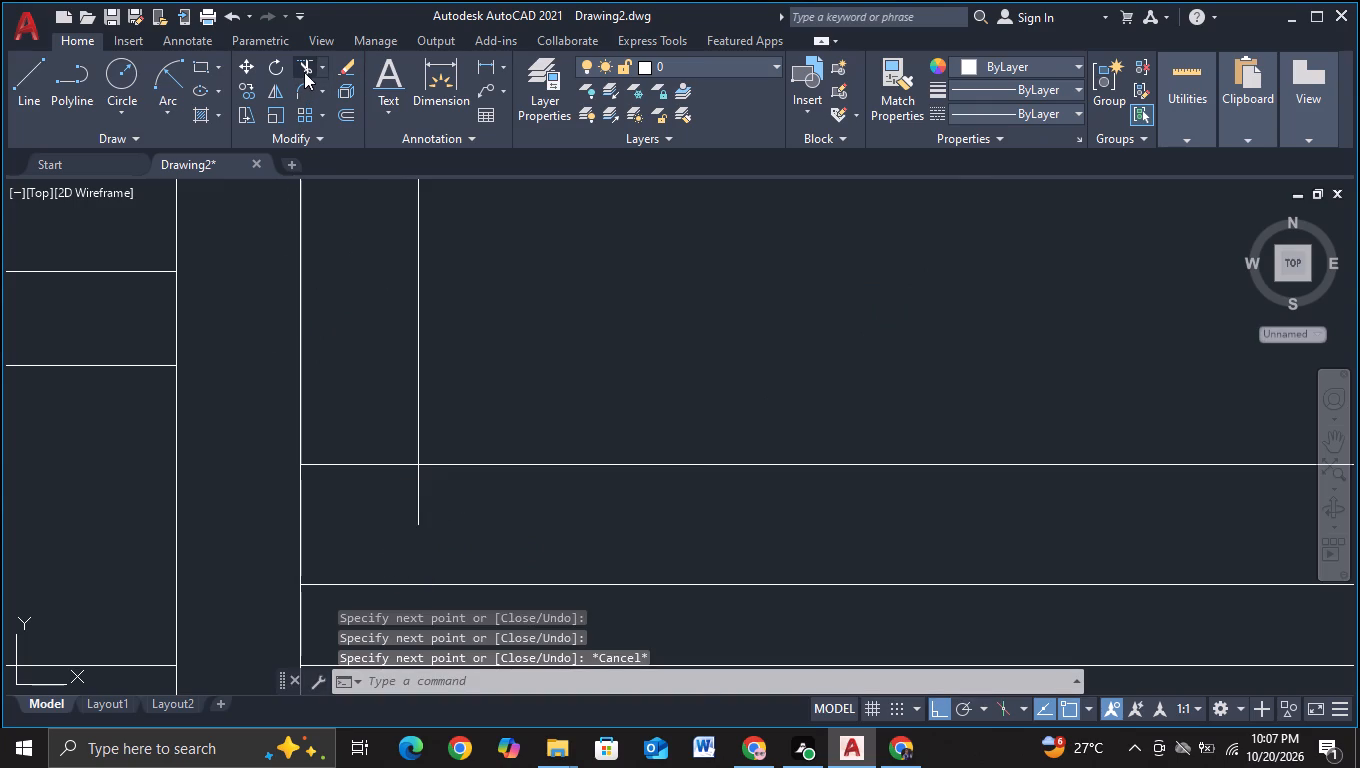
{"action": "left_click_drag", "start_coordinate": [385, 483], "coordinate": [482, 494]}
{"action": "scroll", "coordinate": [514, 357], "scroll_direction": "down", "scroll_amount": 2}
{"action": "middle_click_drag", "start_coordinate": [531, 336], "coordinate": [509, 470]}
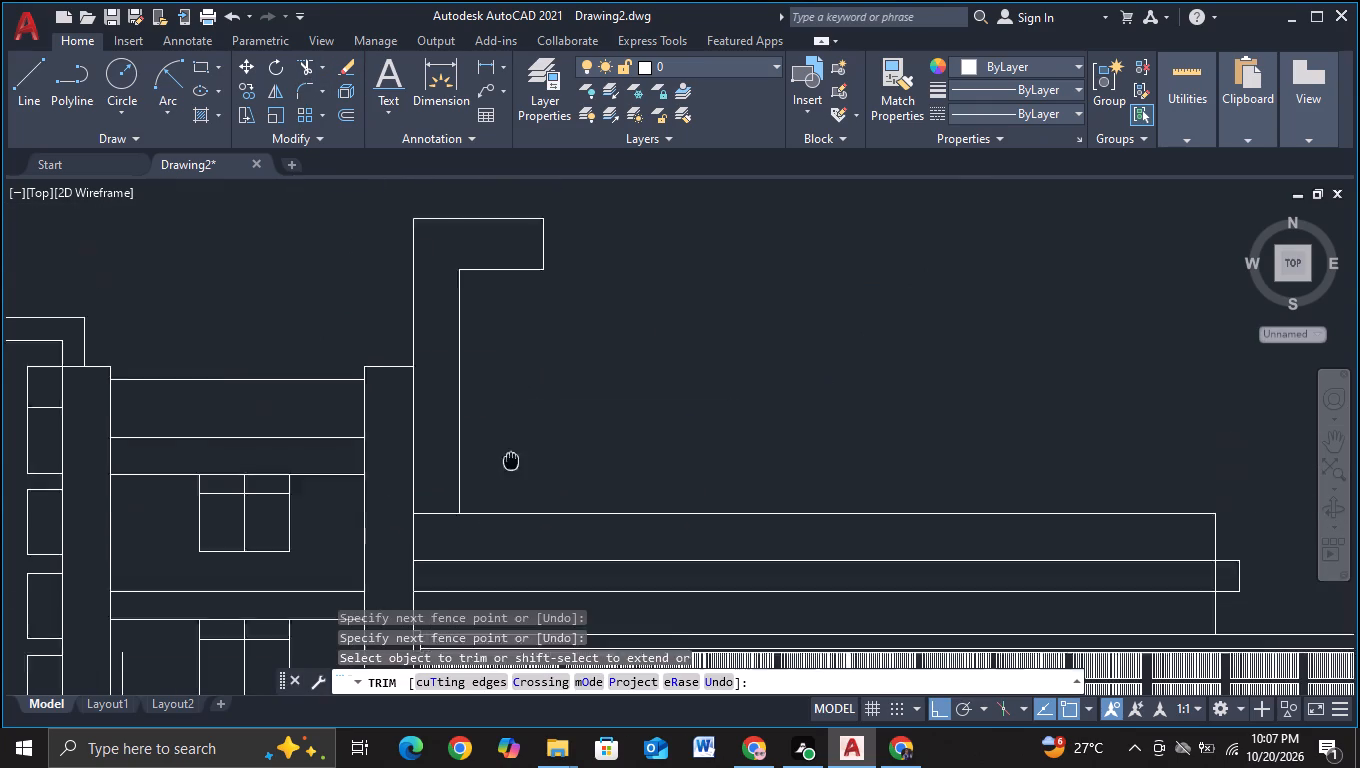
{"action": "middle_click_drag", "start_coordinate": [509, 470], "coordinate": [508, 470]}
{"action": "key", "text": "Escape"}
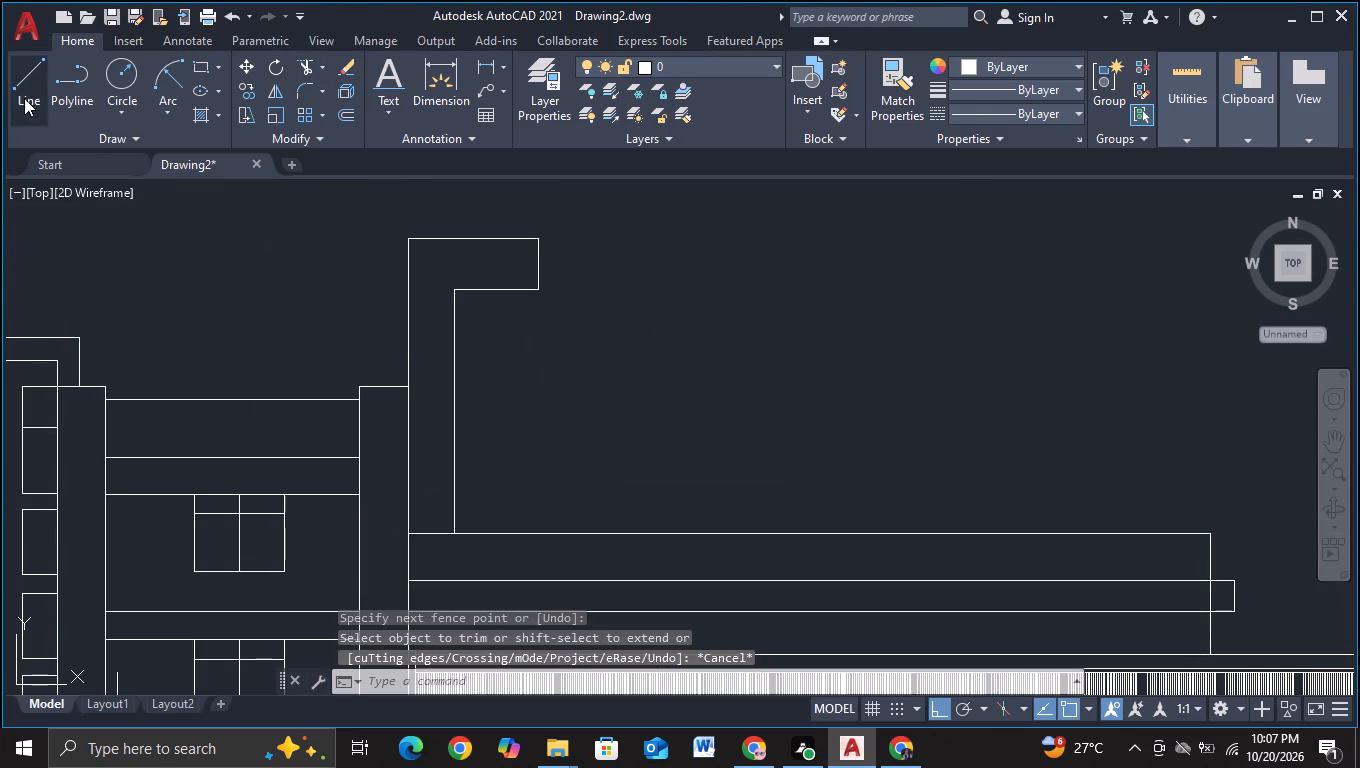
Draw two guide lines from the new outline's inner corner, one left past its outer edge and one up past its top edge.
{"action": "left_click", "coordinate": [20, 98]}
{"action": "left_click", "coordinate": [462, 291]}
{"action": "left_click", "coordinate": [363, 297]}
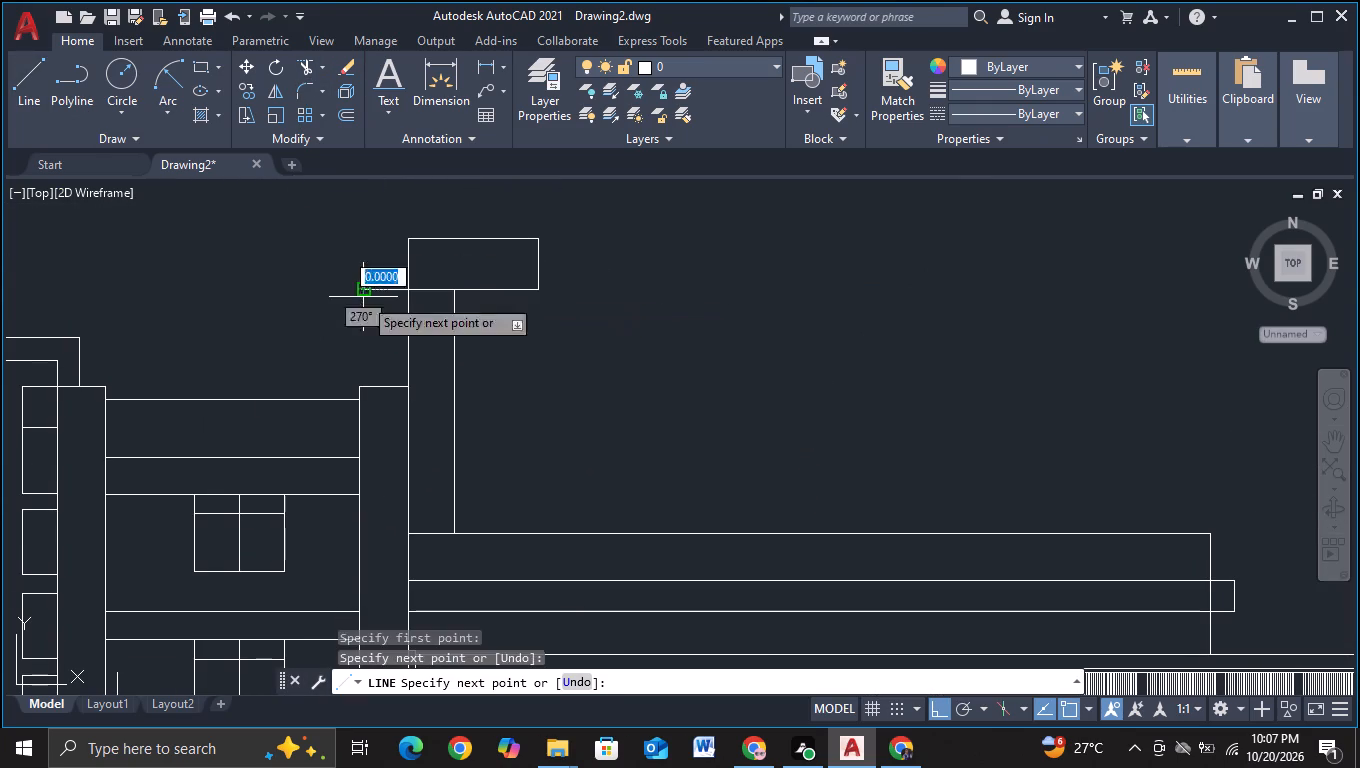
{"action": "key", "text": "Escape"}
{"action": "left_click", "coordinate": [22, 82]}
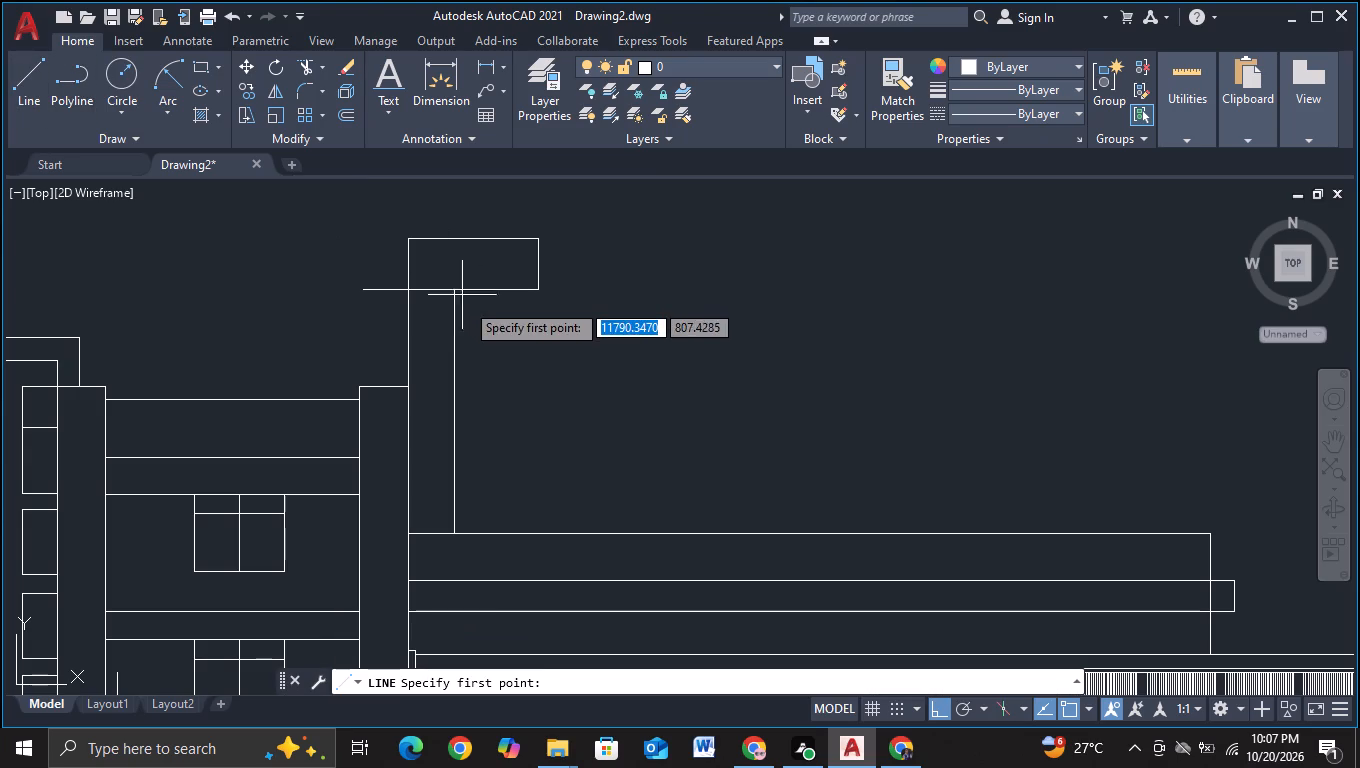
{"action": "left_click", "coordinate": [451, 296]}
{"action": "left_click", "coordinate": [449, 205]}
{"action": "key", "text": "Escape"}
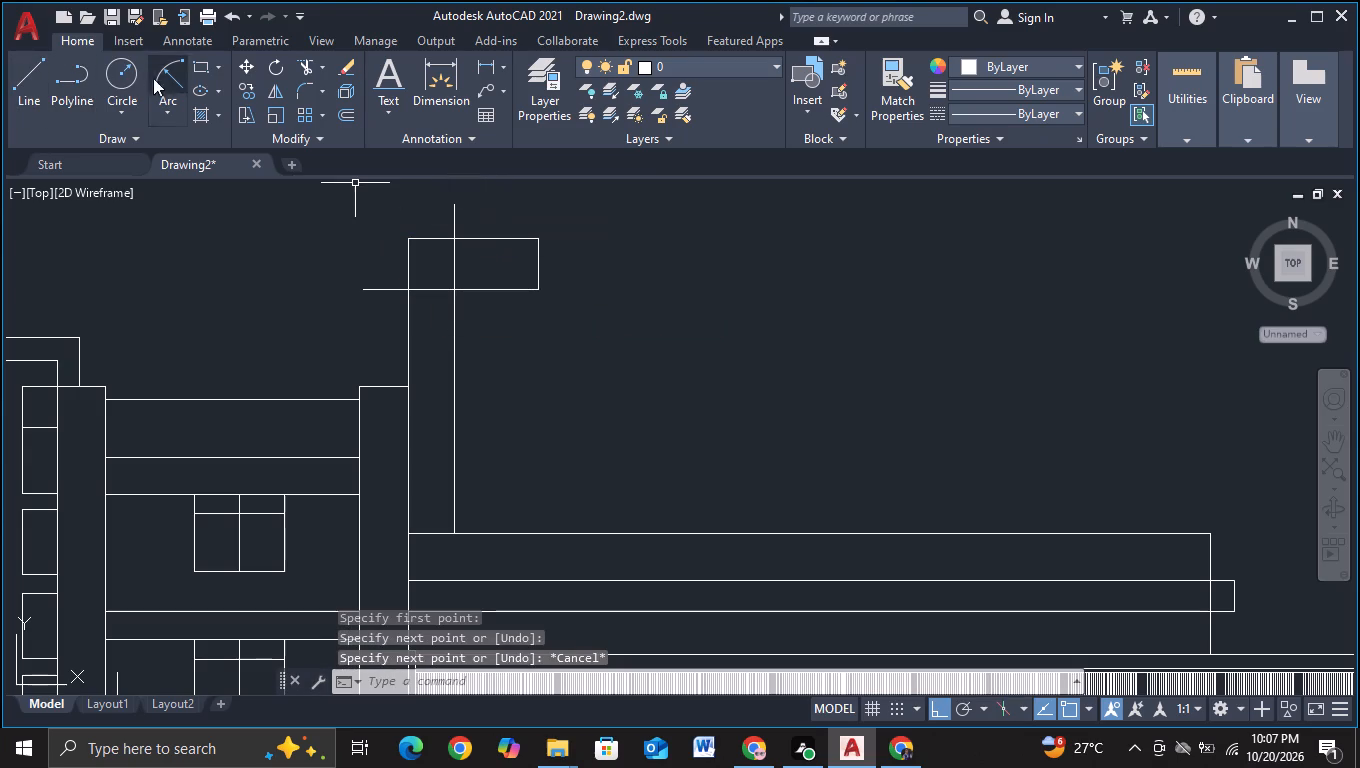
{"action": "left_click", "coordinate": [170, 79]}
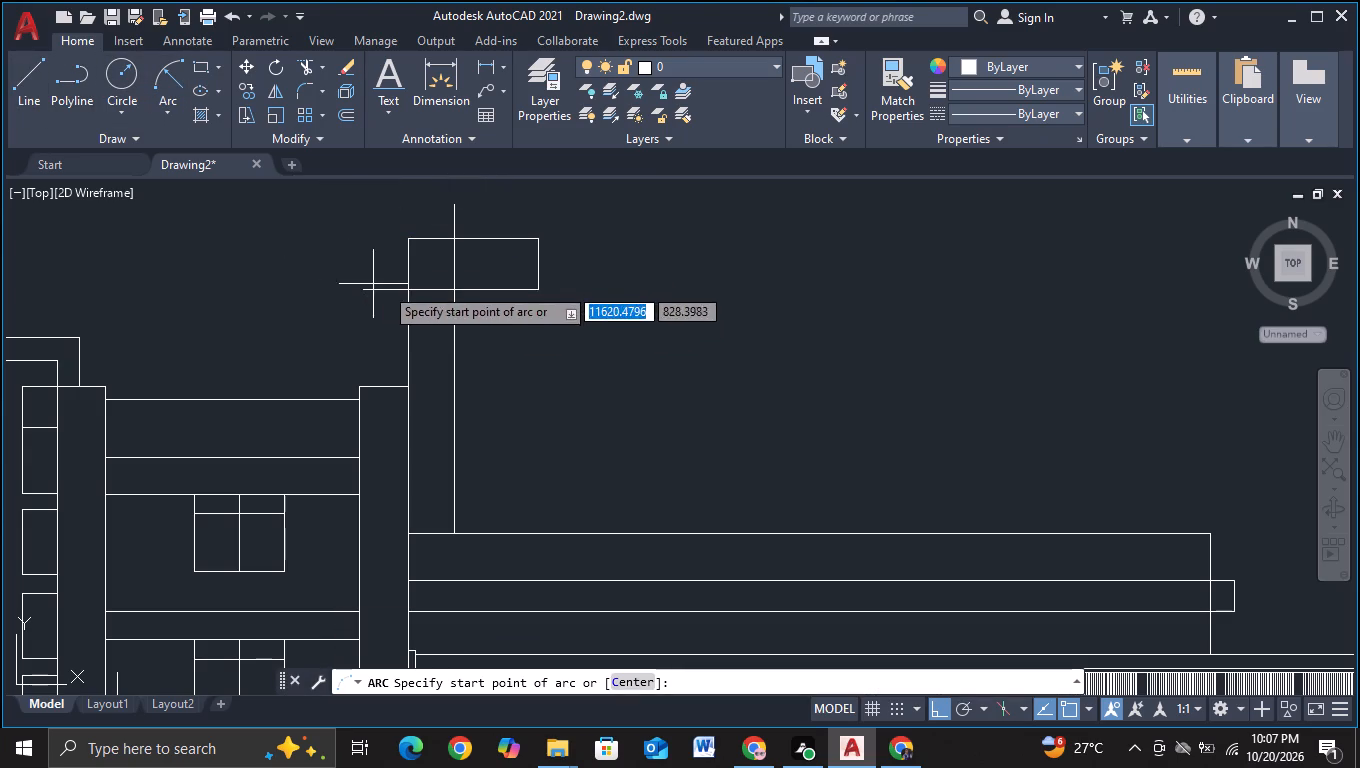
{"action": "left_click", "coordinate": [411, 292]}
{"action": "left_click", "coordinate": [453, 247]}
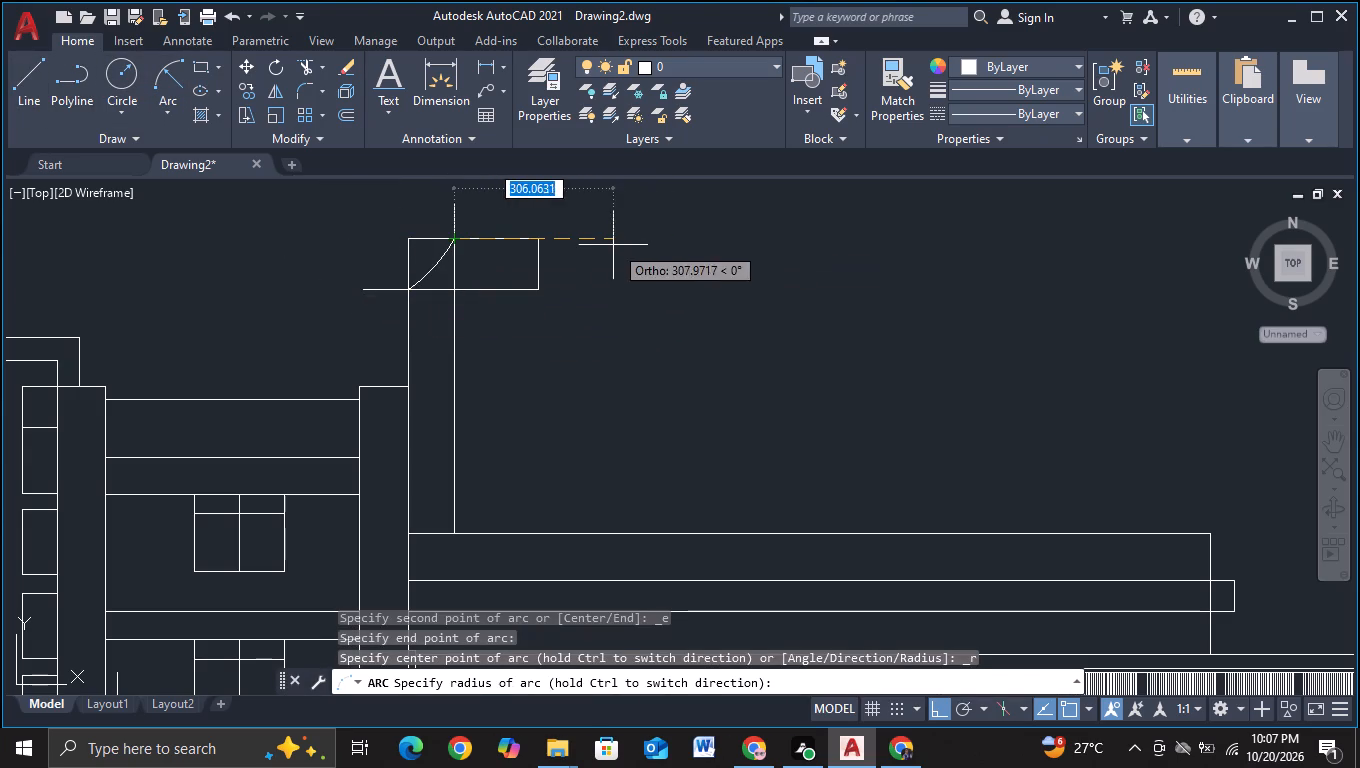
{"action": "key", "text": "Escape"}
Draw an arc of about 92 radius from the upper guide's top-edge crossing to the outer edge, rounding the outline's outer corner.
{"action": "left_click", "coordinate": [159, 66]}
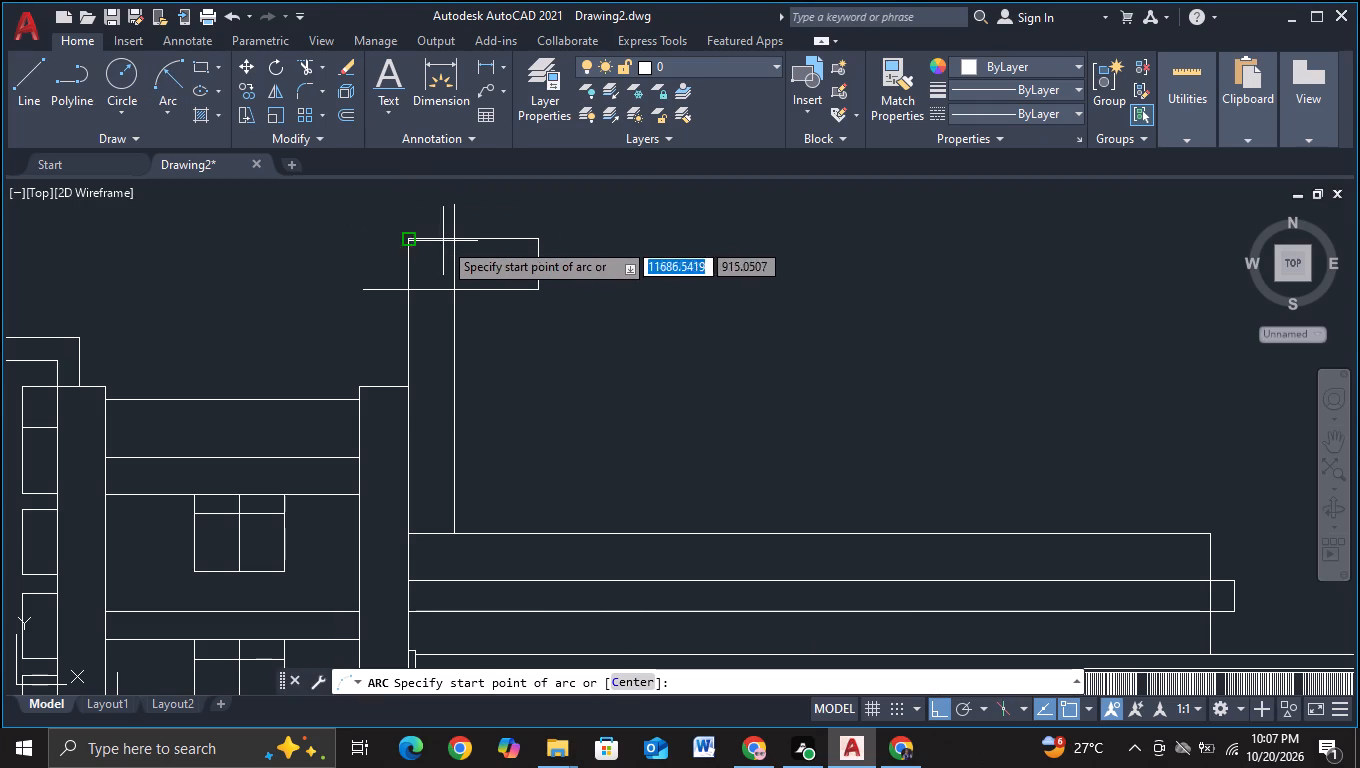
{"action": "left_click", "coordinate": [450, 242]}
{"action": "left_click", "coordinate": [407, 292]}
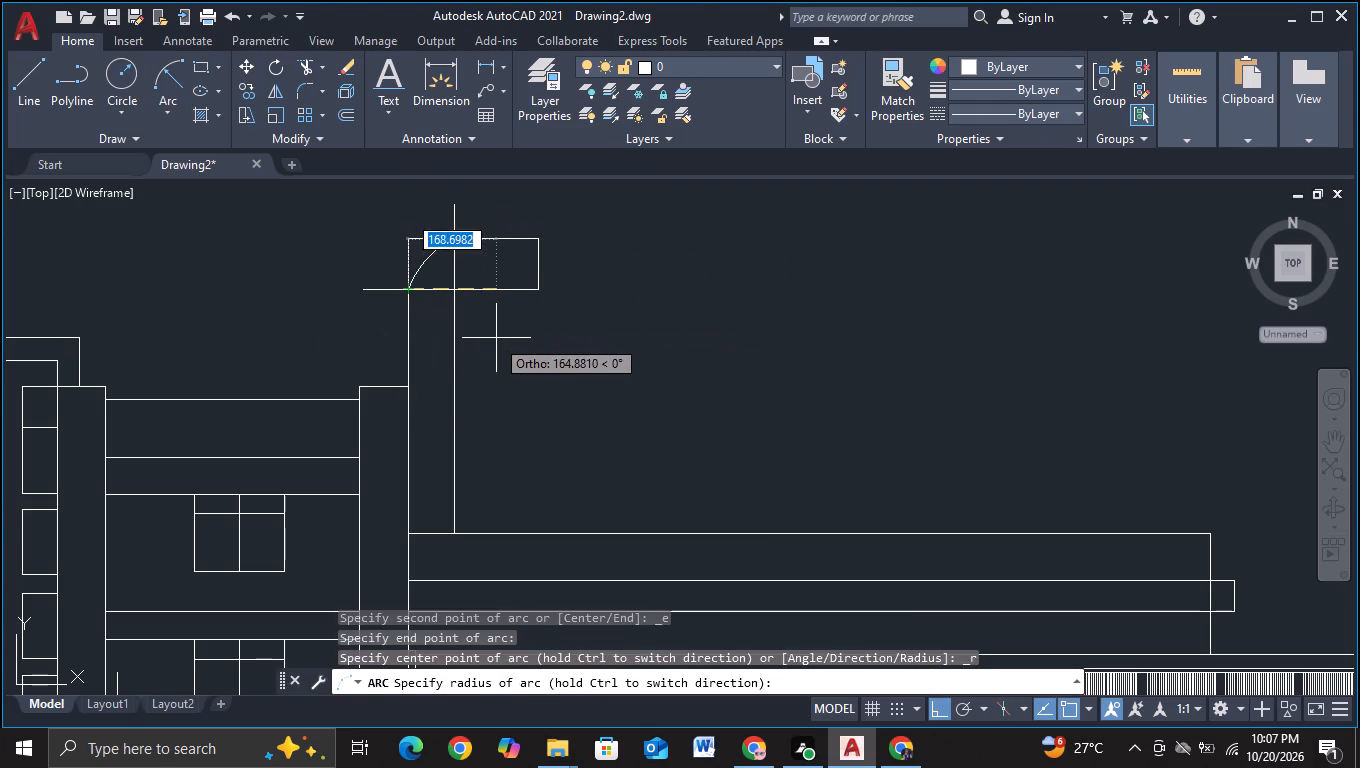
{"action": "scroll", "coordinate": [502, 339], "scroll_direction": "up", "scroll_amount": 1}
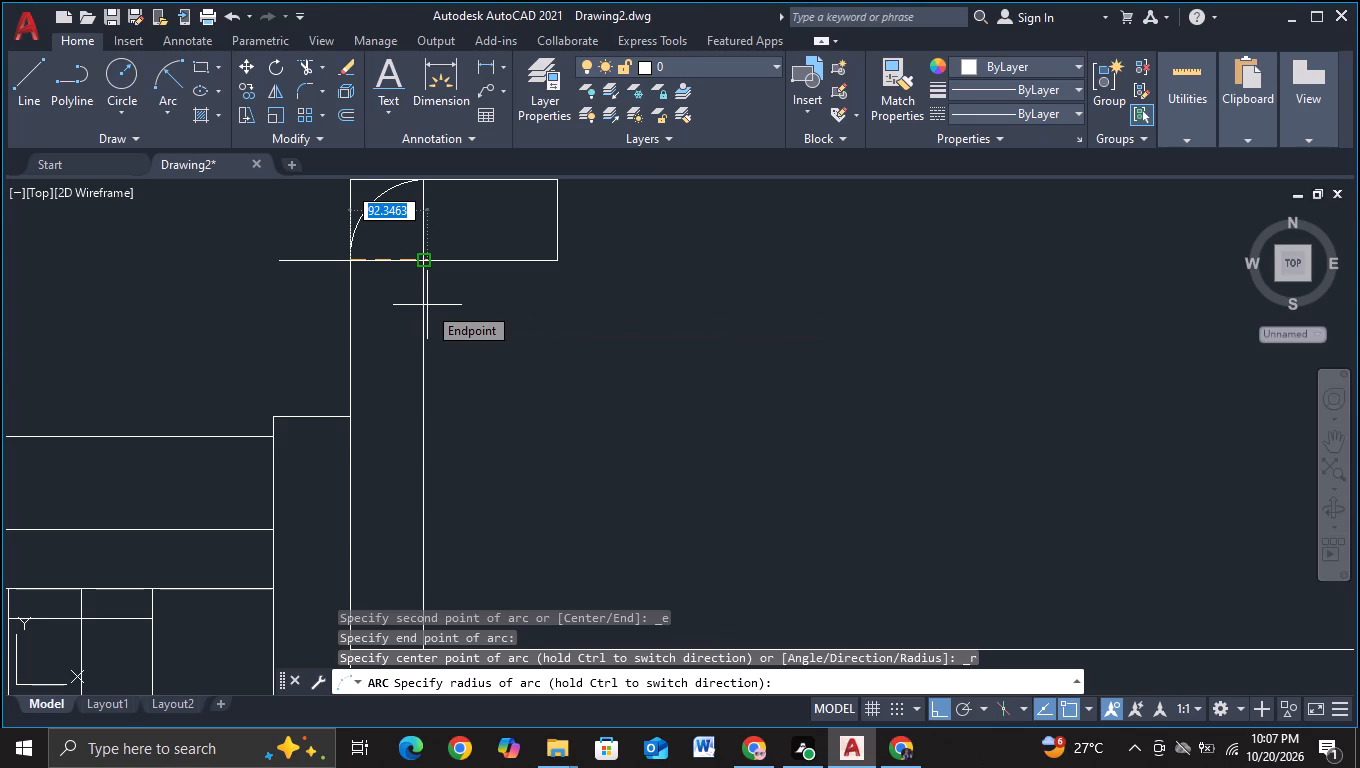
{"action": "key", "text": "F3"}
{"action": "left_click", "coordinate": [427, 305]}
{"action": "key", "text": "Escape"}
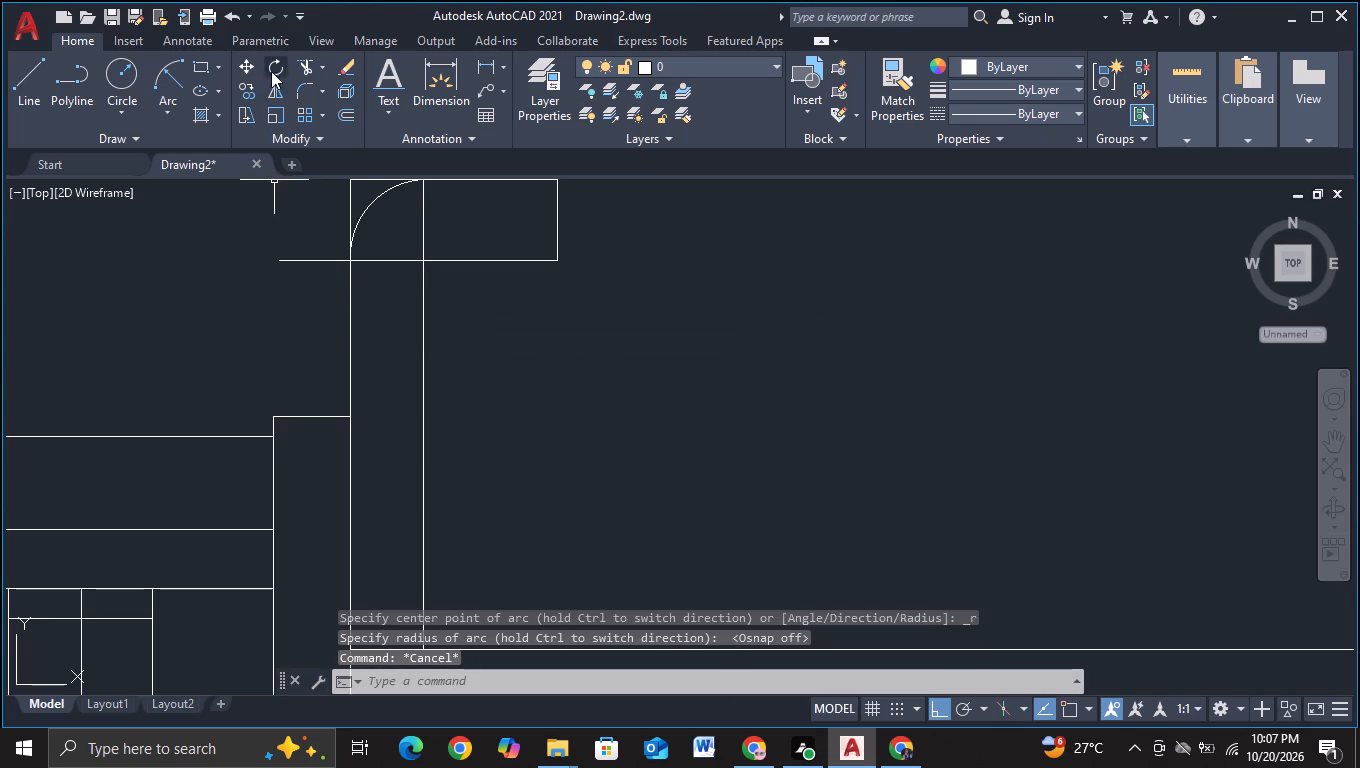
Trim away the square corner outside the arc and all parts of the two guide lines, leaving a clean round-cornered outline.
{"action": "left_click", "coordinate": [294, 67]}
{"action": "middle_click_drag", "start_coordinate": [289, 230], "coordinate": [291, 317]}
{"action": "left_click_drag", "start_coordinate": [310, 313], "coordinate": [344, 286]}
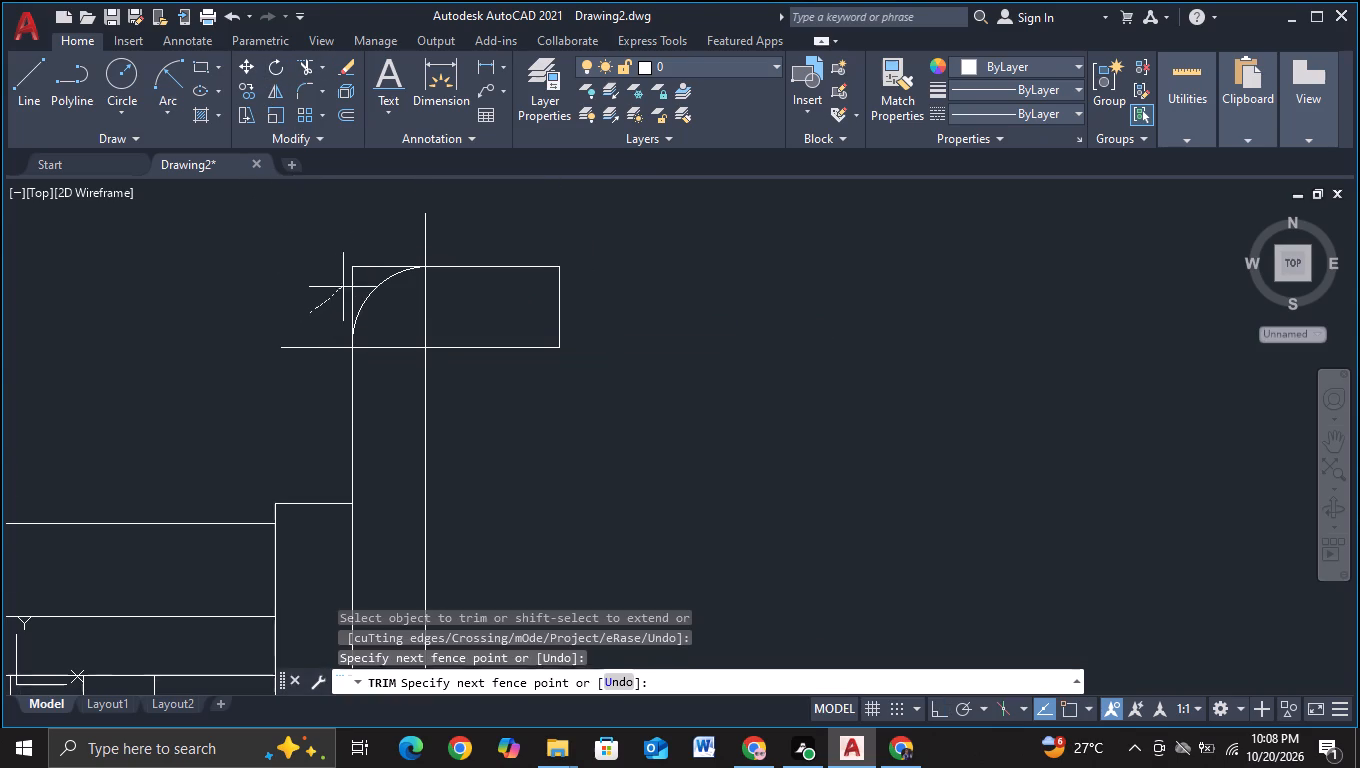
{"action": "left_click_drag", "start_coordinate": [344, 286], "coordinate": [380, 261]}
{"action": "left_click_drag", "start_coordinate": [452, 229], "coordinate": [340, 265]}
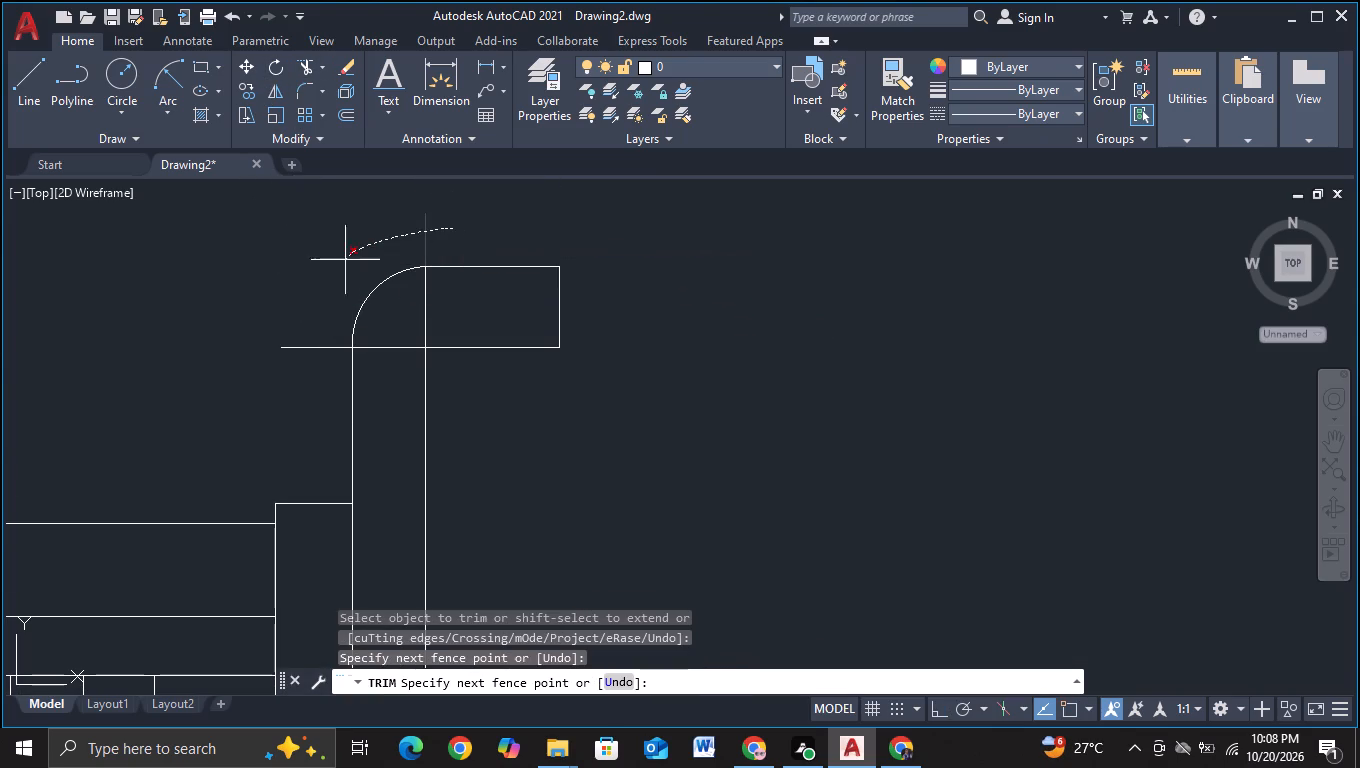
{"action": "left_click_drag", "start_coordinate": [340, 265], "coordinate": [316, 374]}
{"action": "left_click_drag", "start_coordinate": [451, 311], "coordinate": [396, 377]}
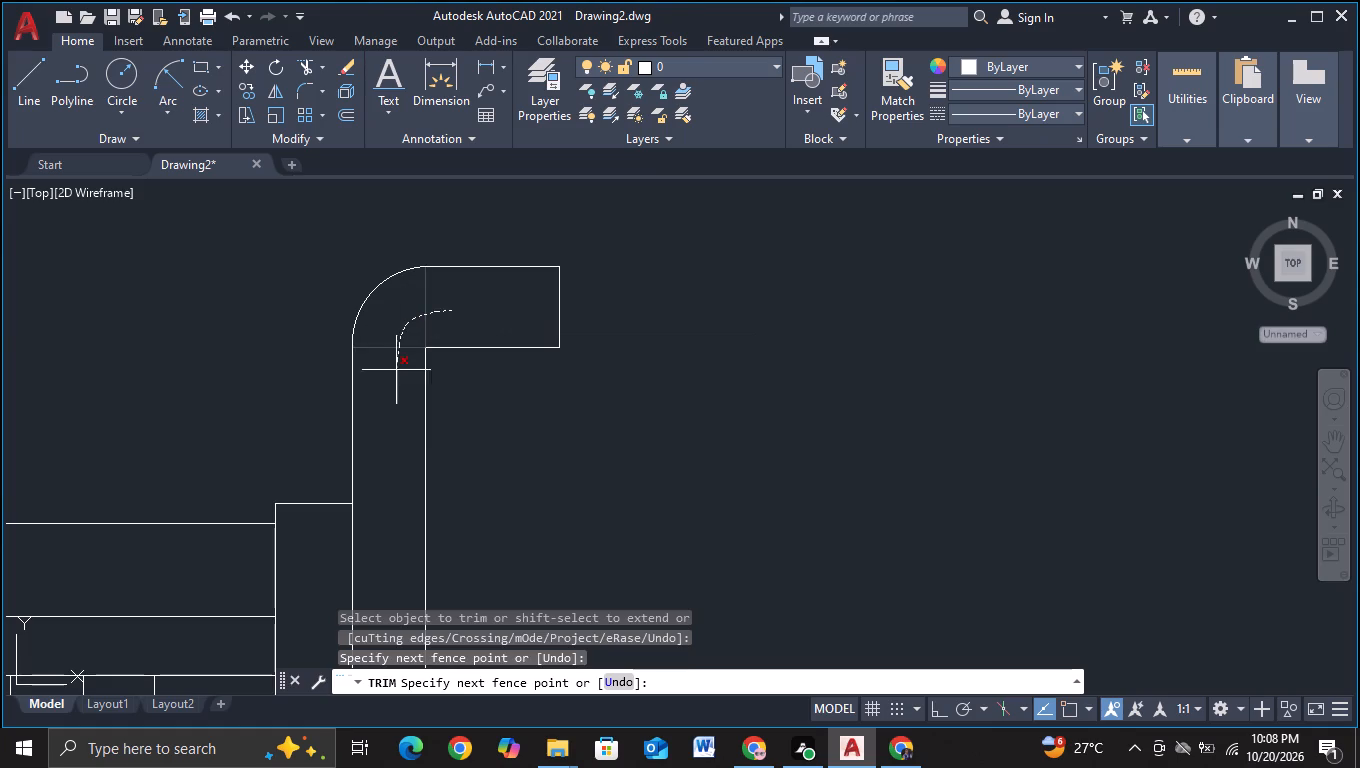
{"action": "left_click_drag", "start_coordinate": [396, 377], "coordinate": [397, 411]}
{"action": "scroll", "coordinate": [523, 415], "scroll_direction": "down", "scroll_amount": 1}
{"action": "middle_click_drag", "start_coordinate": [532, 436], "coordinate": [530, 335]}
{"action": "key", "text": "Escape"}
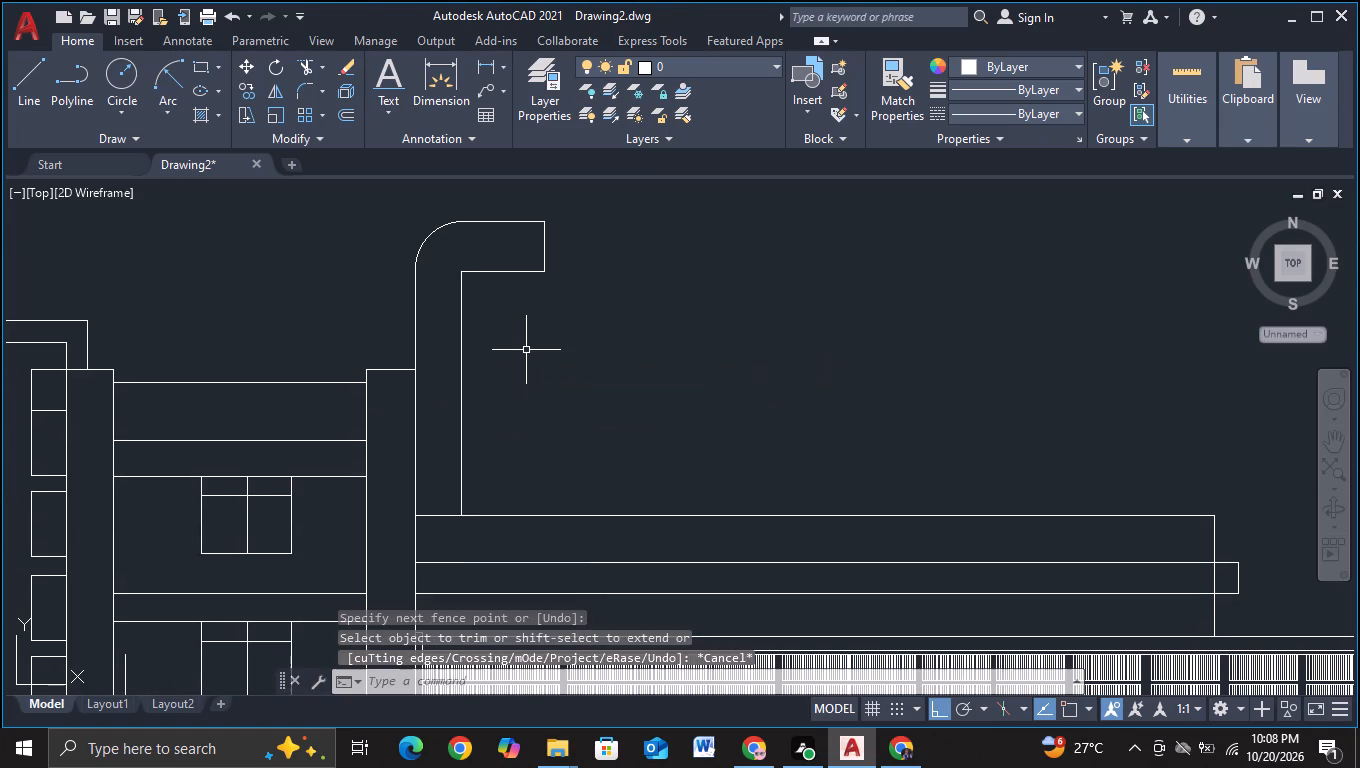
Draw a line about 195 up from just below the low block's top line, beside the outline, and about 48 left.
{"action": "middle_click_drag", "start_coordinate": [526, 350], "coordinate": [419, 354]}
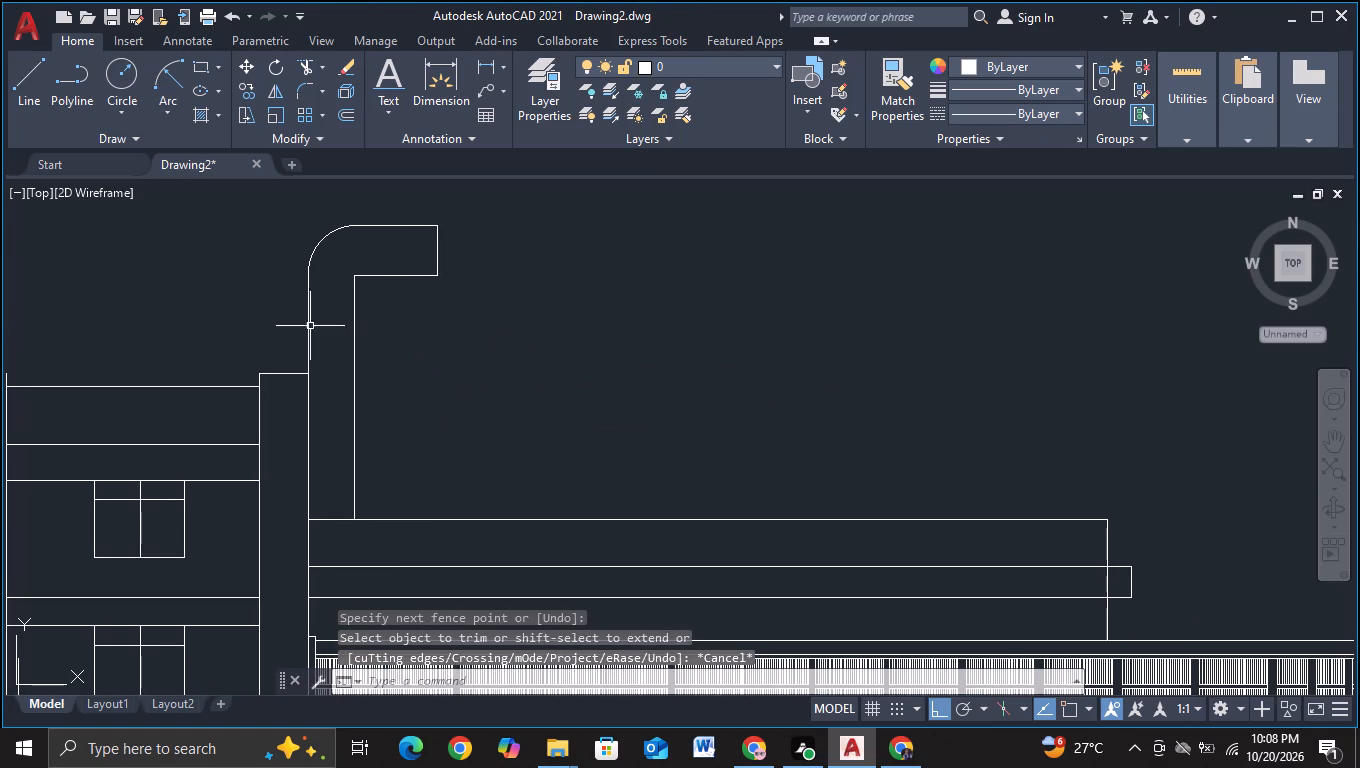
{"action": "middle_click_drag", "start_coordinate": [410, 453], "coordinate": [397, 398]}
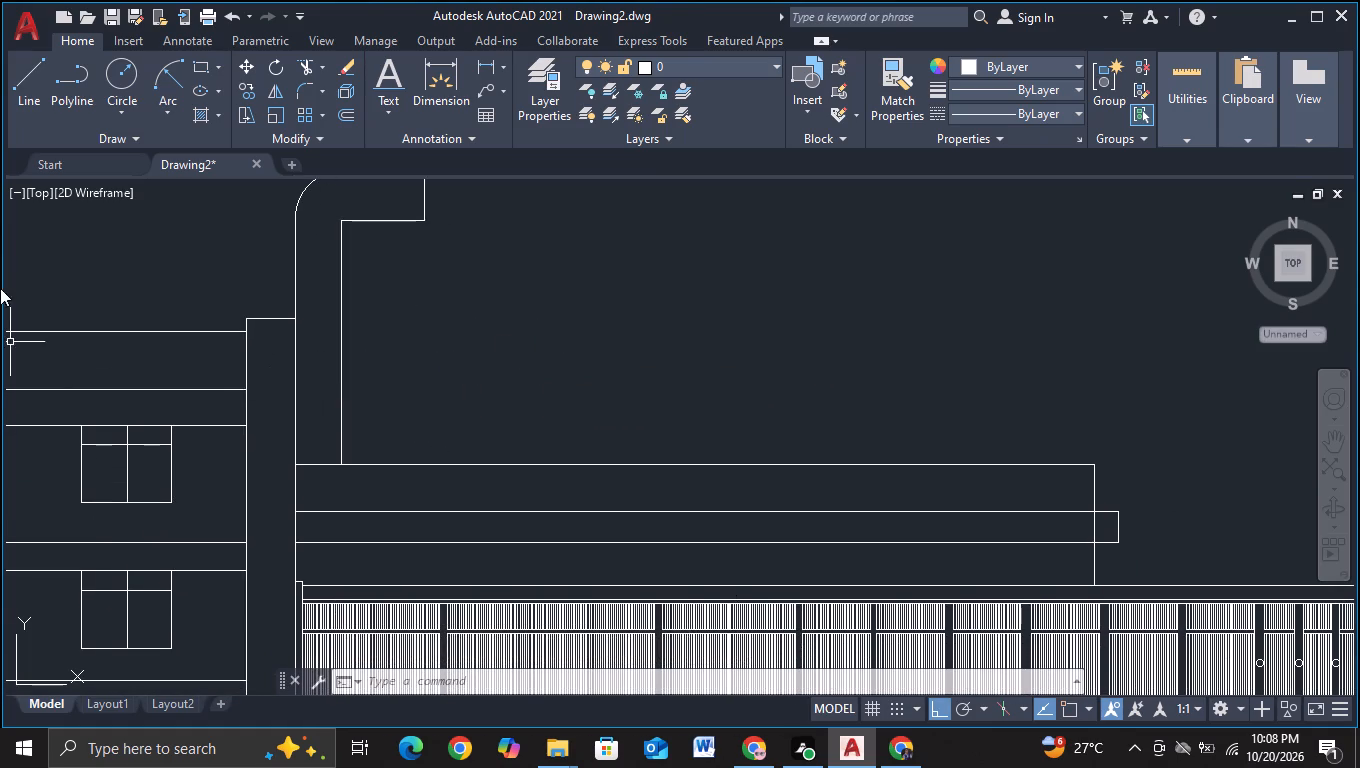
{"action": "left_click", "coordinate": [25, 98]}
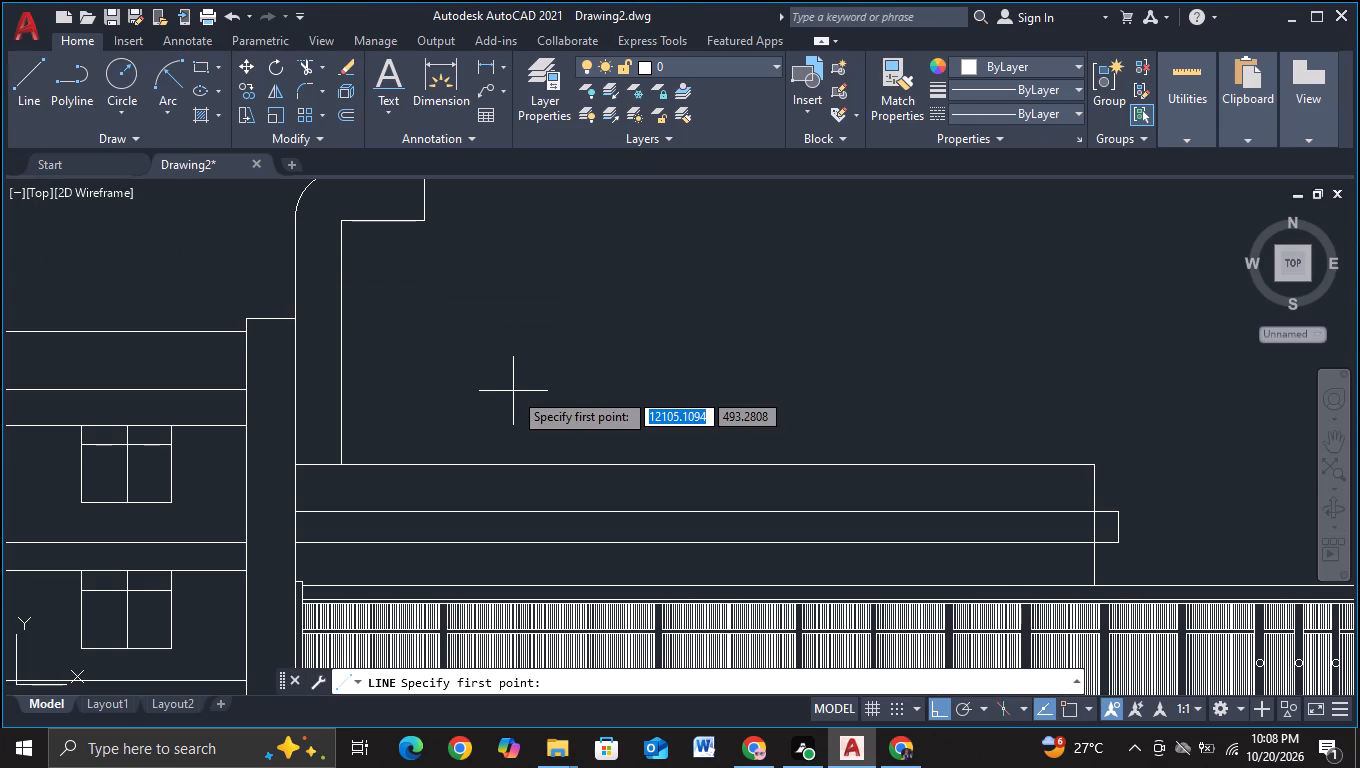
{"action": "left_click", "coordinate": [401, 477]}
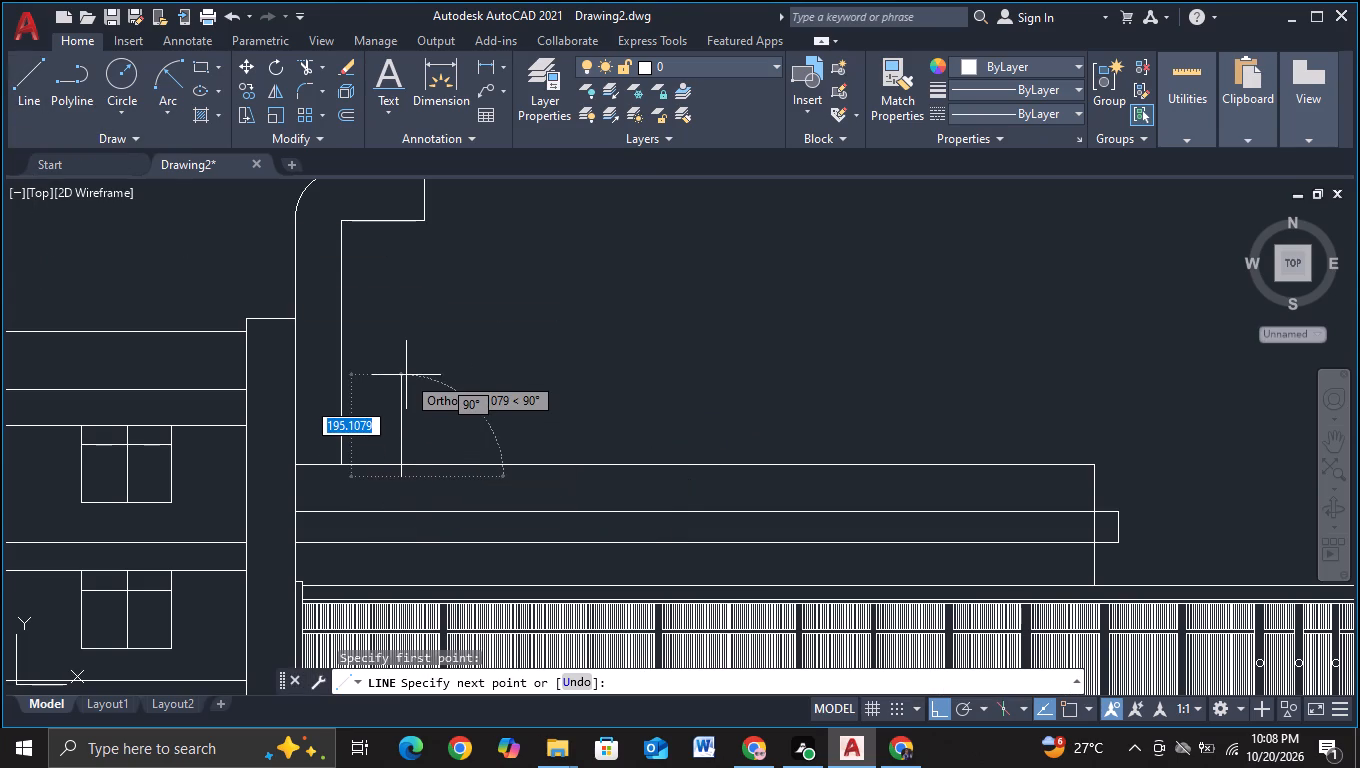
{"action": "left_click", "coordinate": [406, 375]}
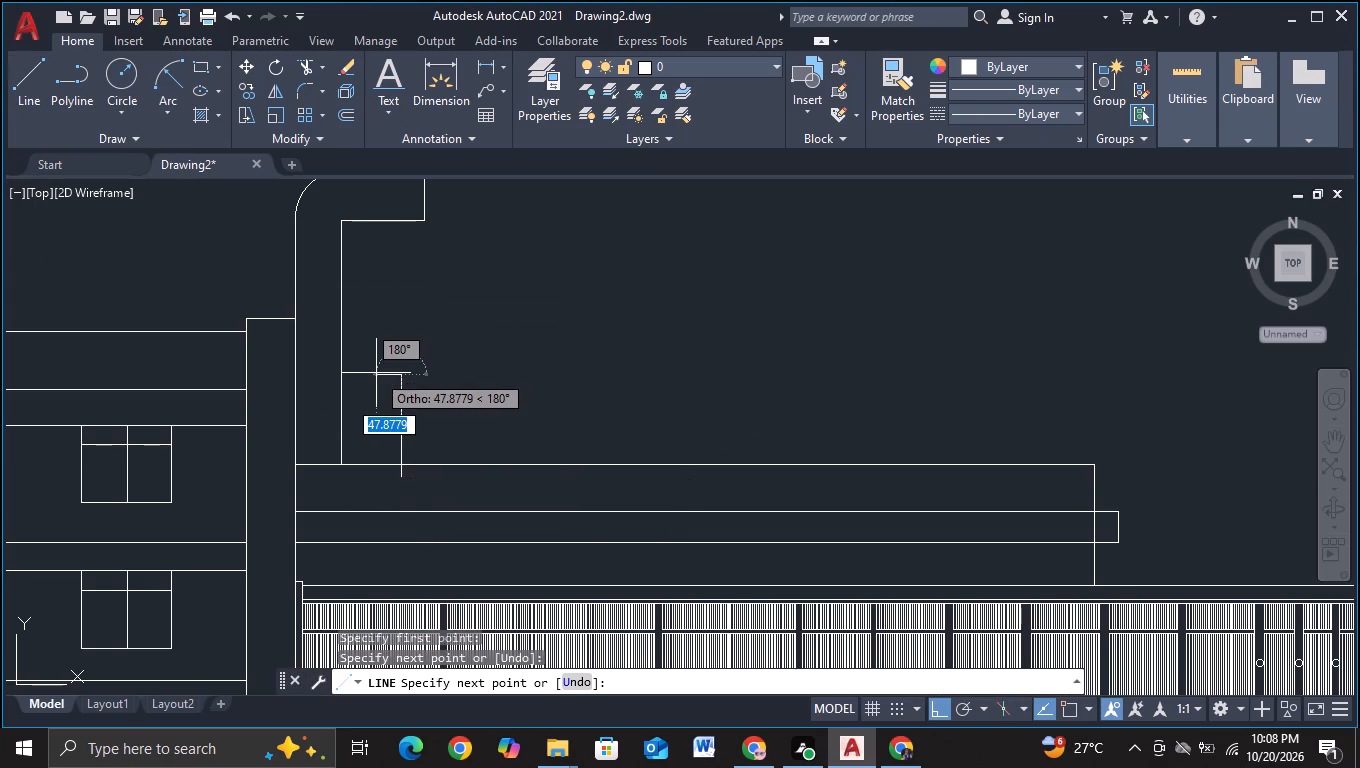
{"action": "left_click", "coordinate": [376, 373]}
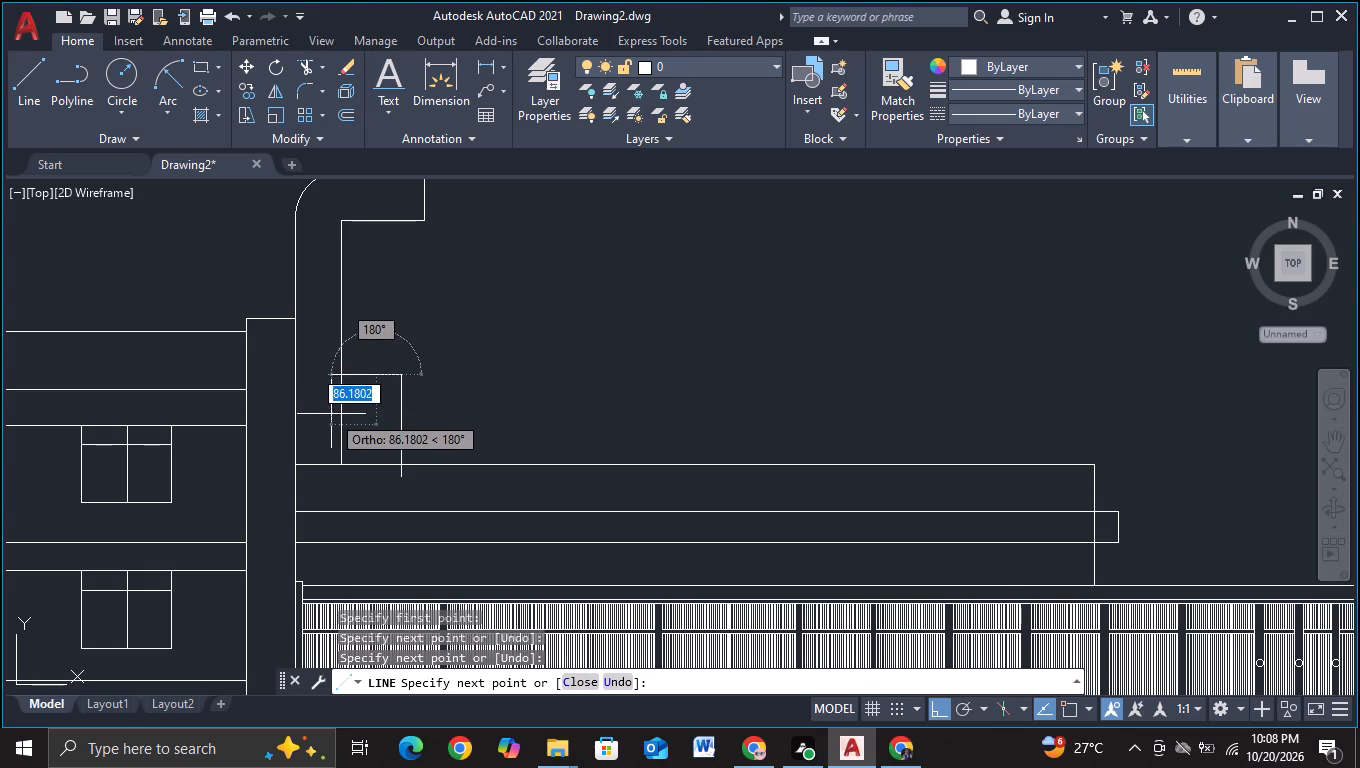
{"action": "key", "text": "Escape"}
Draw a short horizontal line crossing the outline's inner vertical edge, slightly lower than the new shape's top.
{"action": "left_click", "coordinate": [31, 111]}
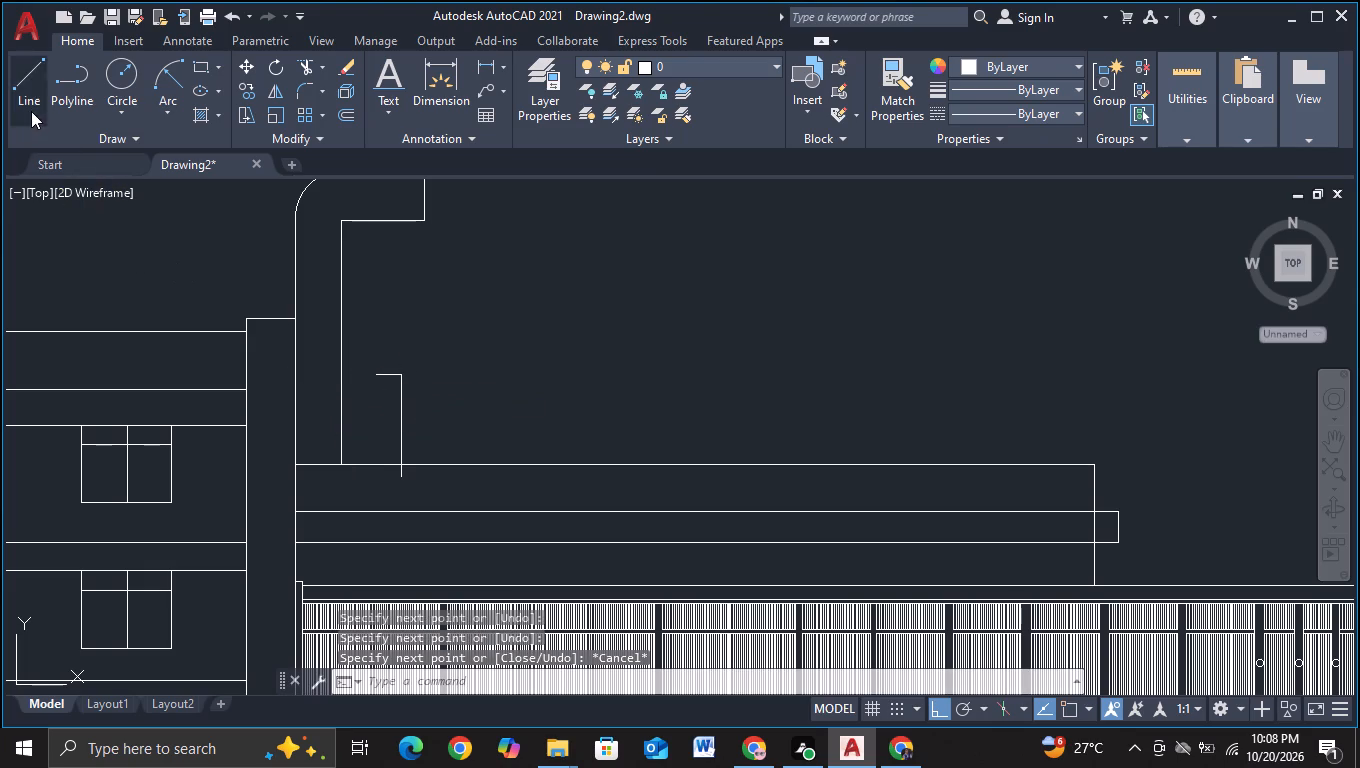
{"action": "scroll", "coordinate": [323, 431], "scroll_direction": "up", "scroll_amount": 2}
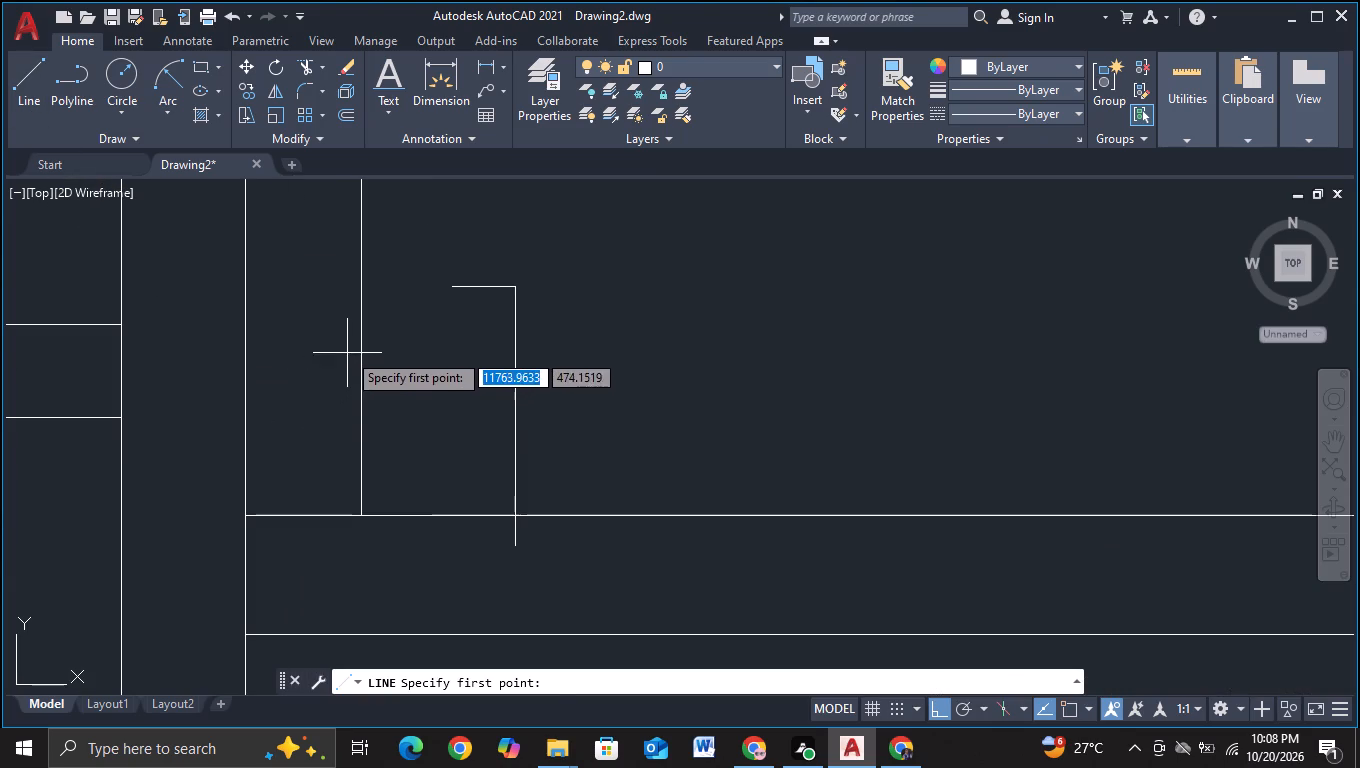
{"action": "left_click", "coordinate": [346, 336]}
{"action": "left_click", "coordinate": [427, 336]}
{"action": "key", "text": "Escape"}
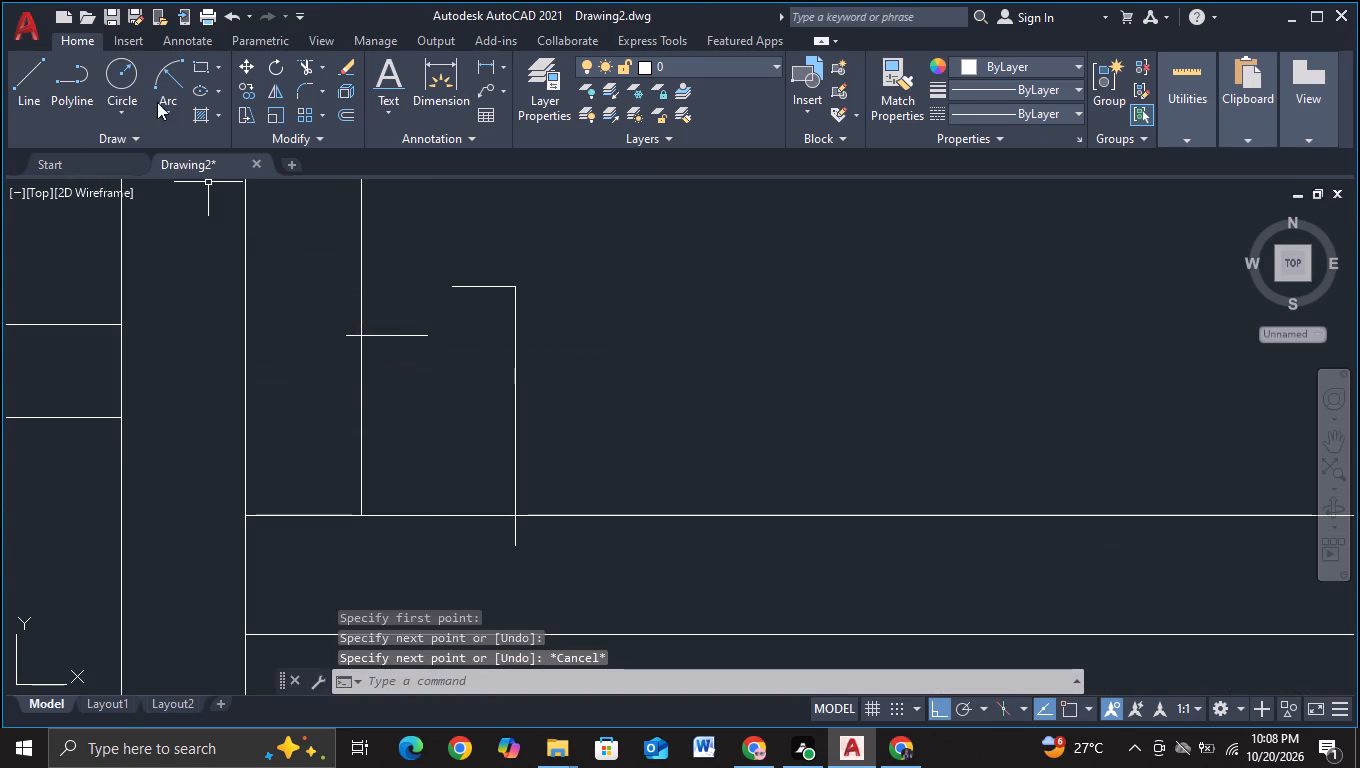
Trim the short line right of the inner edge and the new vertical line's overshoot below the low block's top line.
{"action": "left_click", "coordinate": [302, 66]}
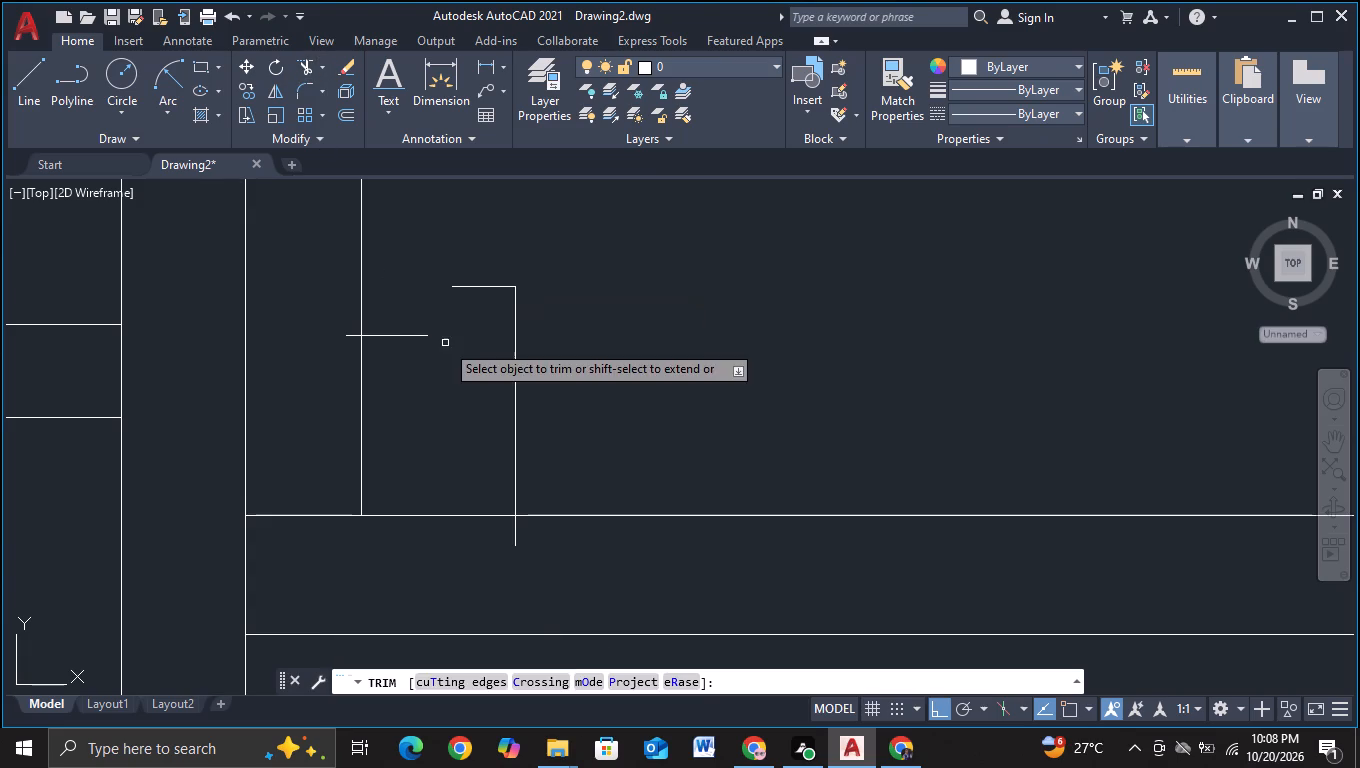
{"action": "left_click_drag", "start_coordinate": [417, 316], "coordinate": [416, 385]}
{"action": "left_click_drag", "start_coordinate": [484, 530], "coordinate": [583, 538]}
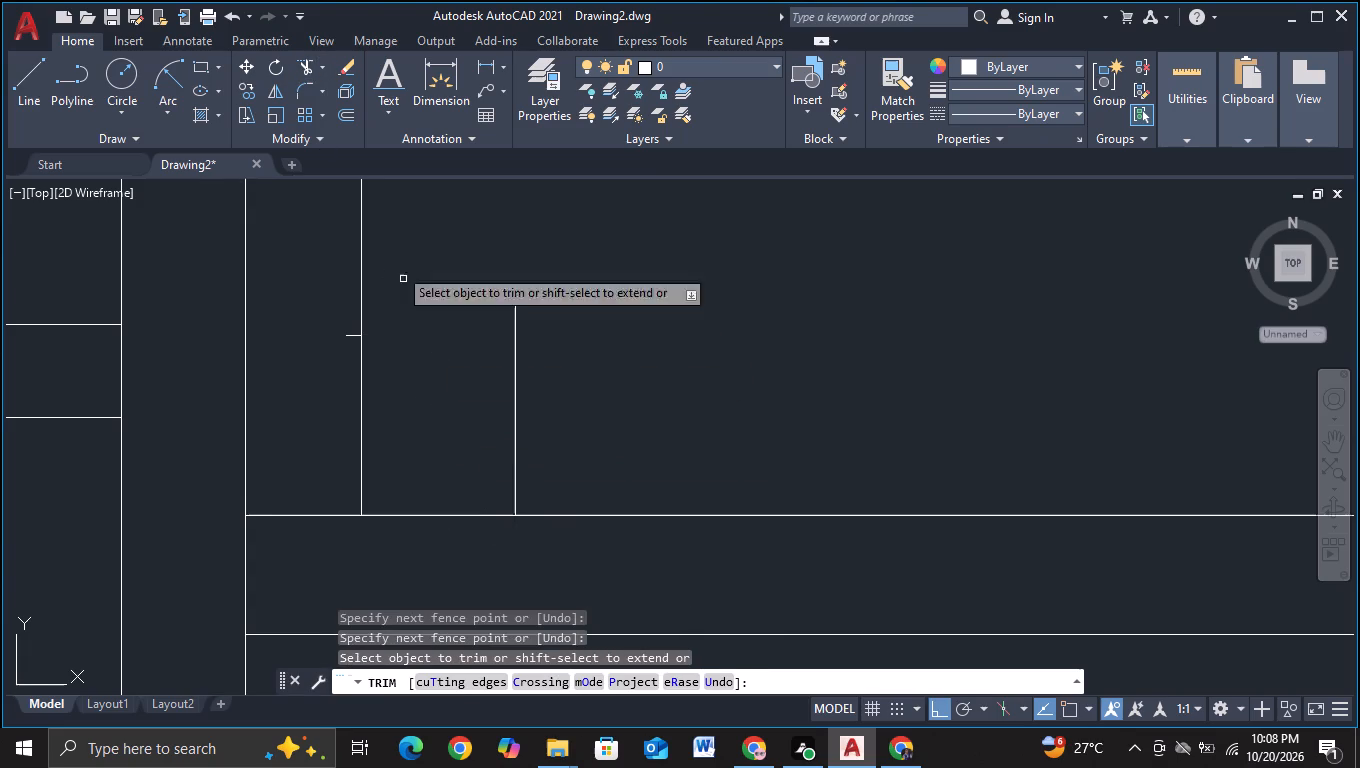
Draw a sloped line from the left end of the new top line down to the short line's crossing on the inner edge.
{"action": "left_click", "coordinate": [37, 88]}
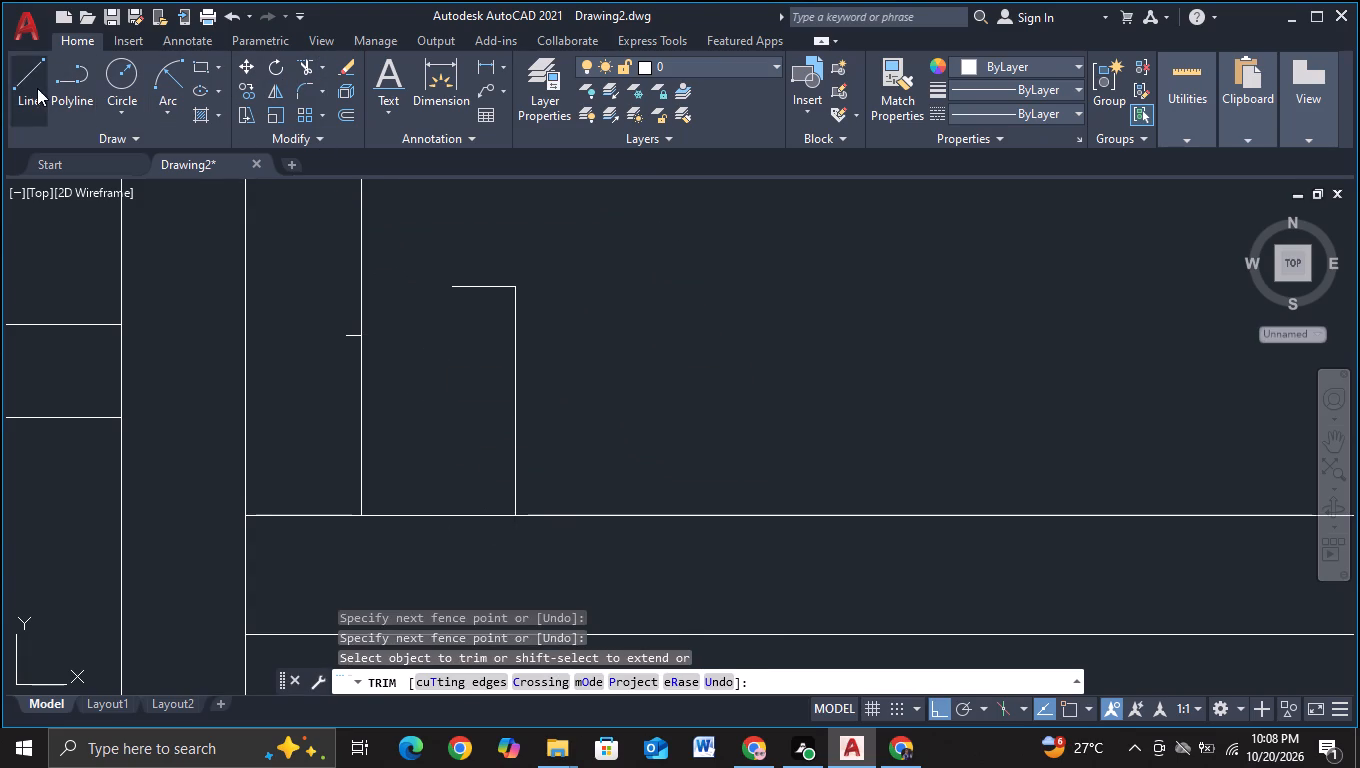
{"action": "left_click", "coordinate": [450, 288]}
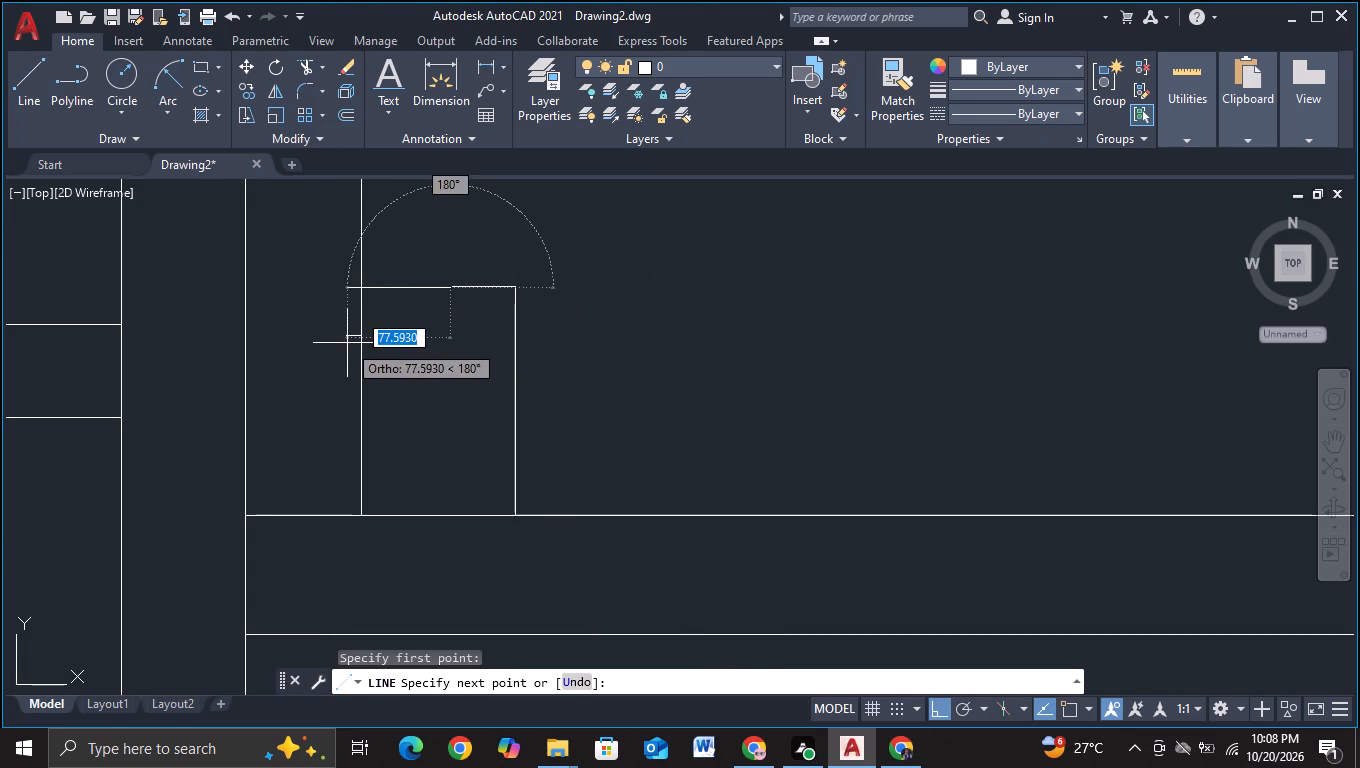
{"action": "key", "text": "F3"}
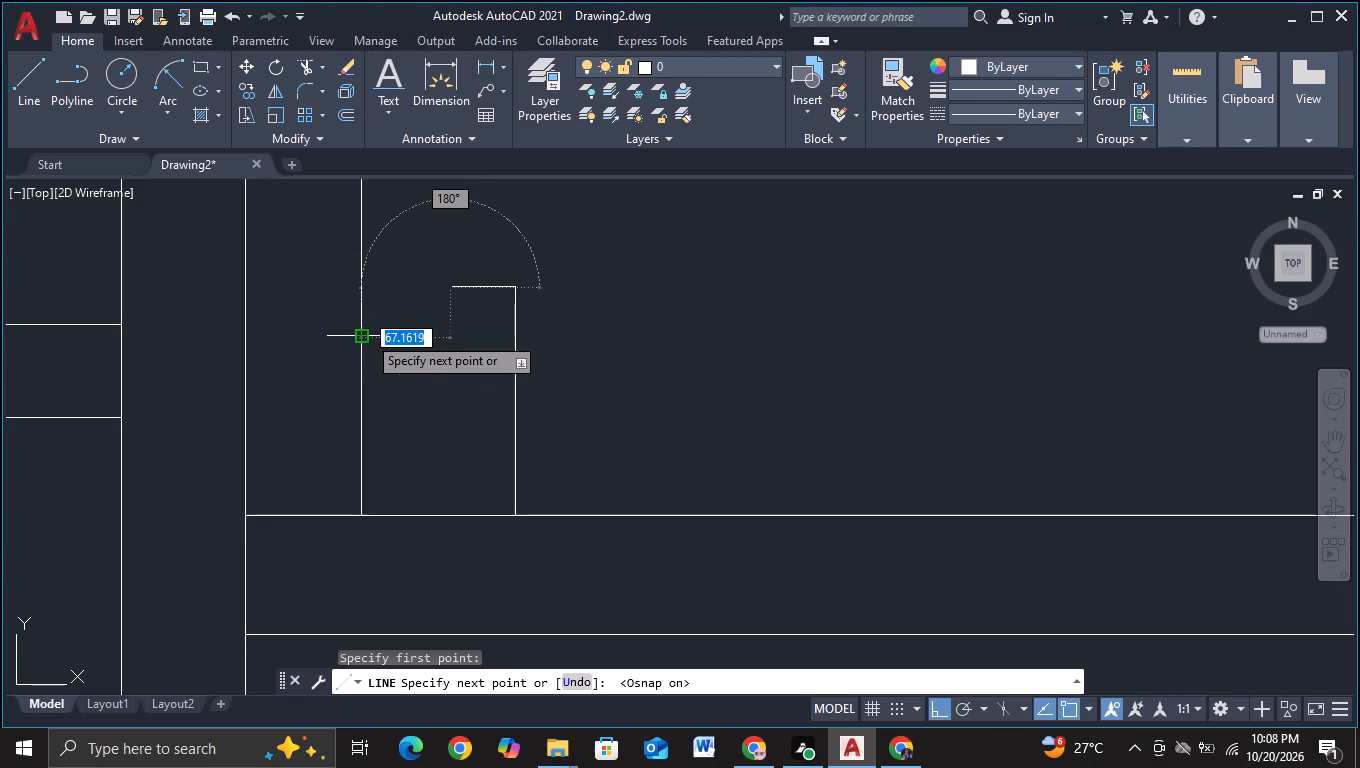
{"action": "left_click", "coordinate": [366, 339]}
{"action": "key", "text": "Escape"}
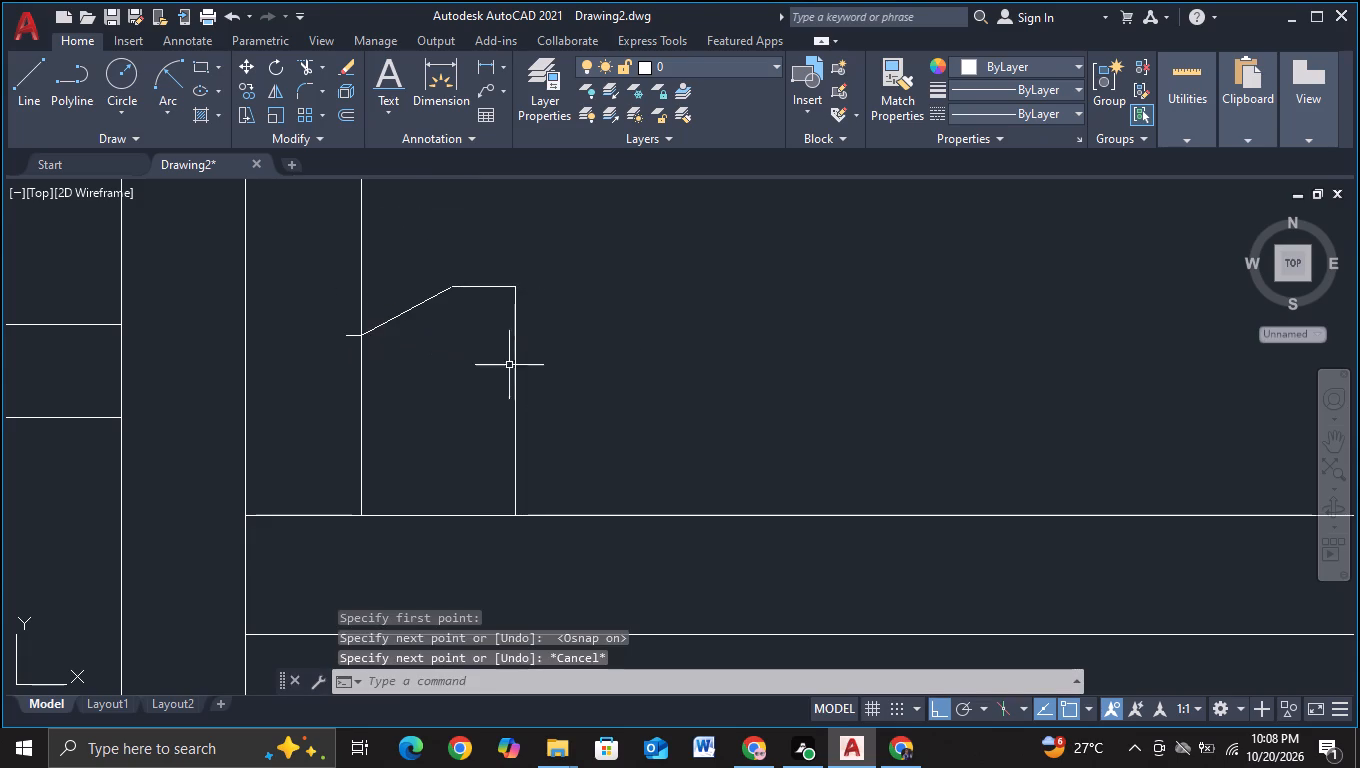
Trim the leftover stub on the left side of the outline's inner edge at the sloped line's lower end.
{"action": "scroll", "coordinate": [638, 372], "scroll_direction": "down", "scroll_amount": 1}
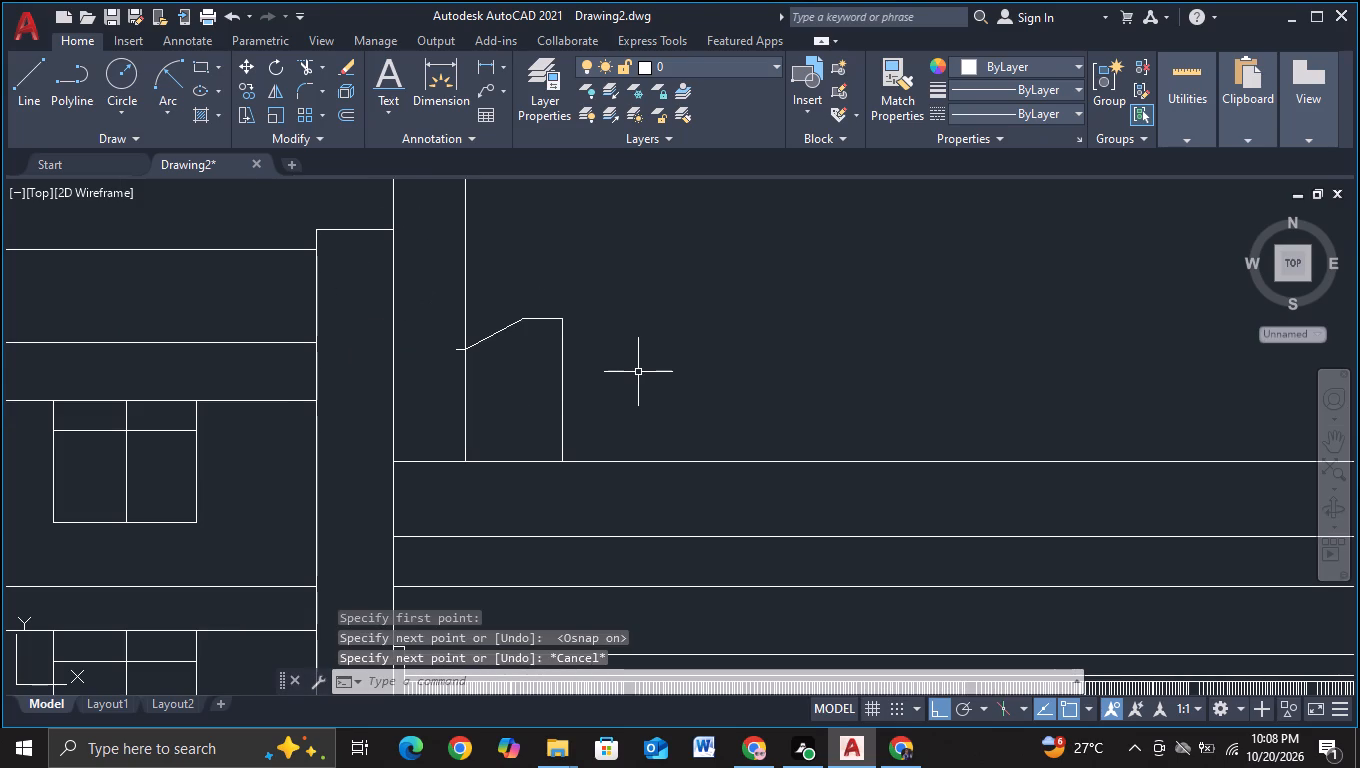
{"action": "left_click", "coordinate": [306, 63]}
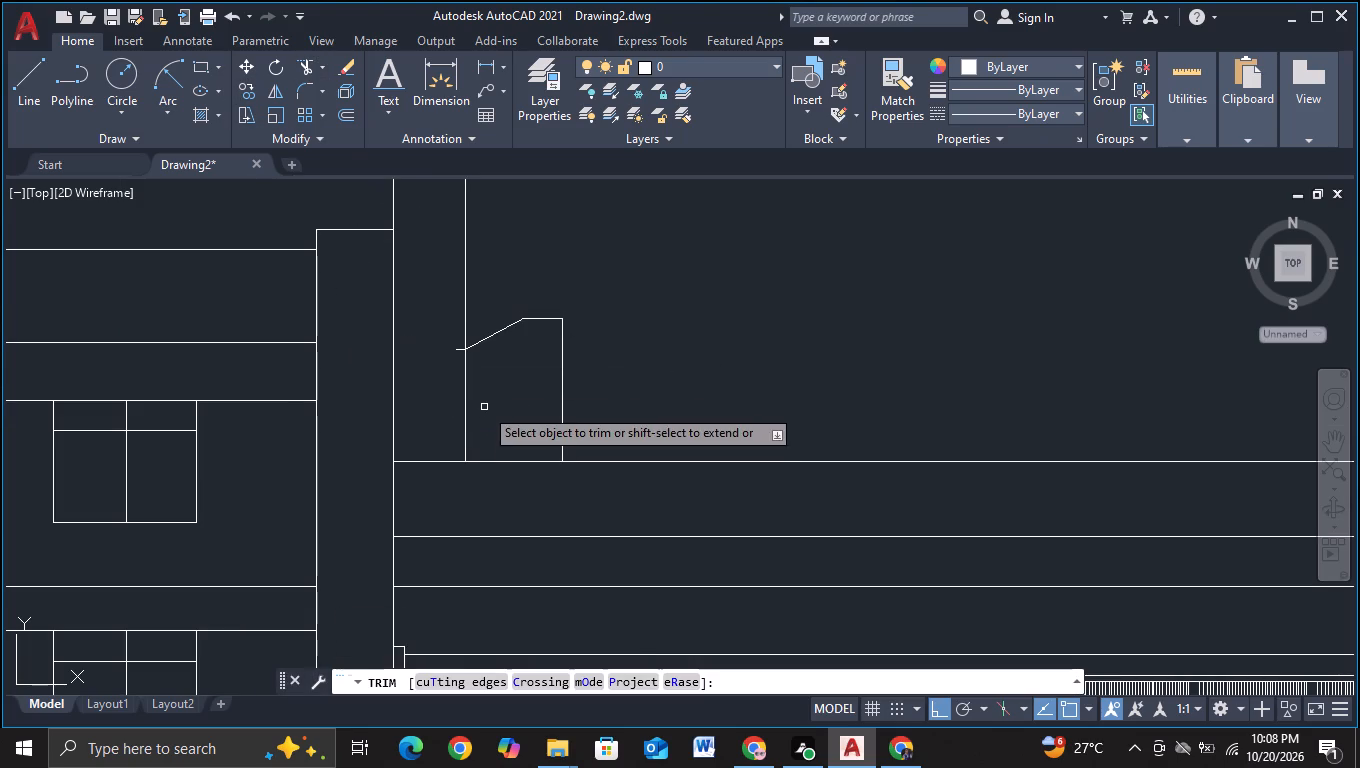
{"action": "scroll", "coordinate": [484, 407], "scroll_direction": "up", "scroll_amount": 1}
{"action": "left_click", "coordinate": [442, 314]}
{"action": "scroll", "coordinate": [545, 314], "scroll_direction": "down", "scroll_amount": 1}
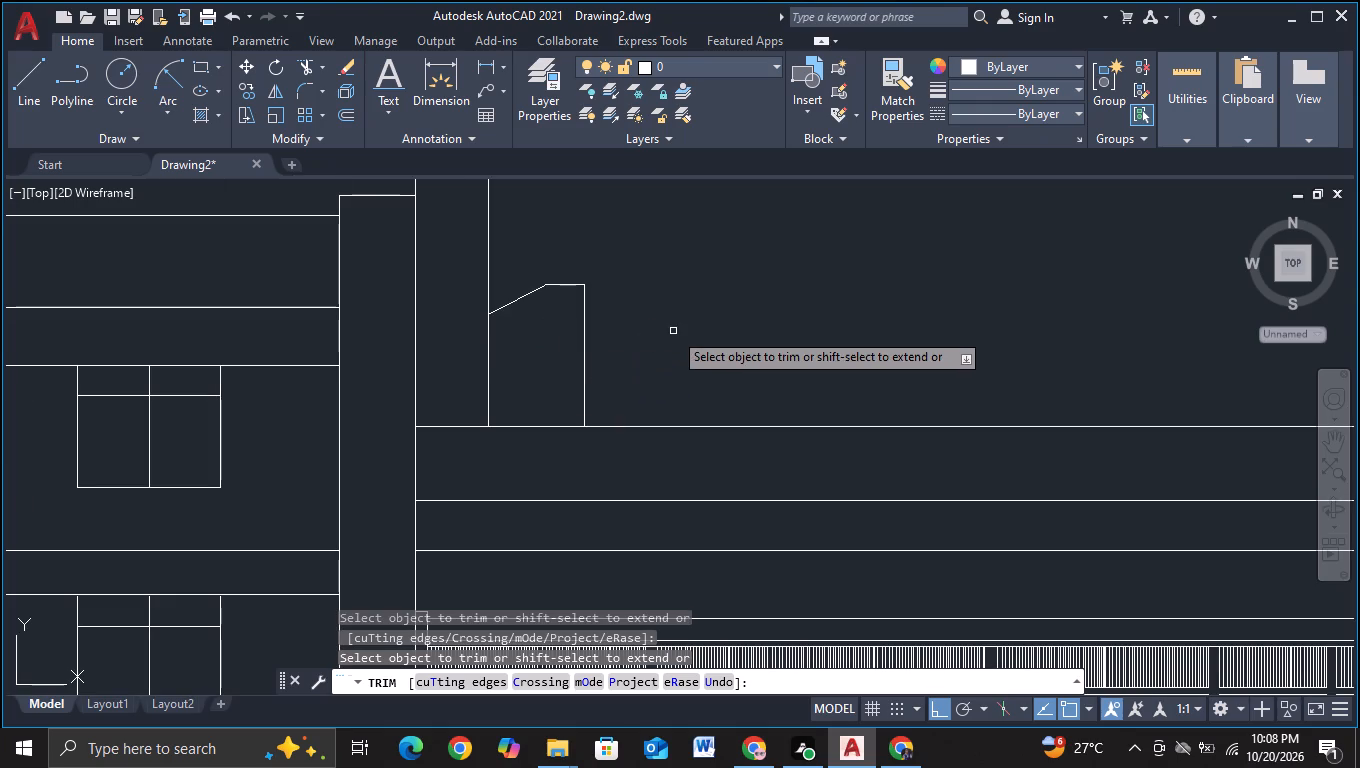
{"action": "key", "text": "Escape"}
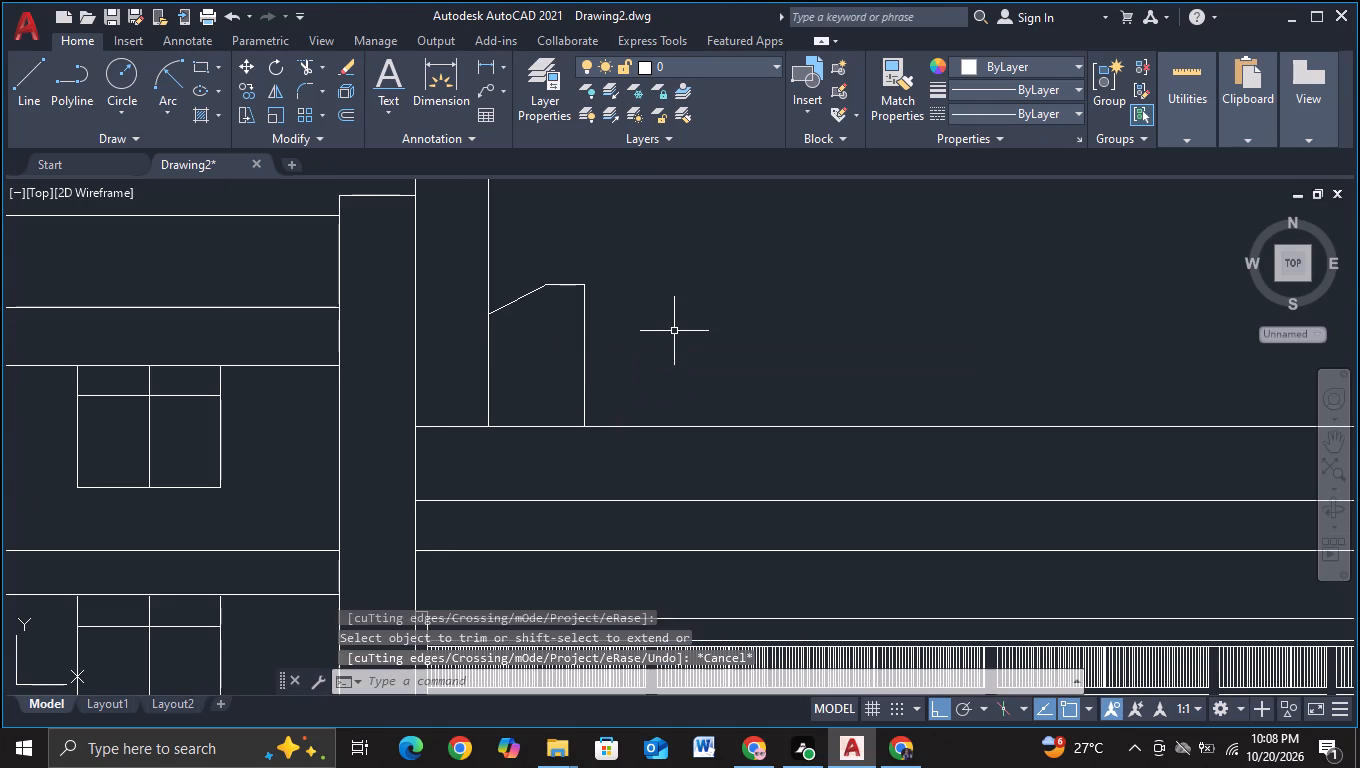
Draw two horizontal lines extending right from the small sloped-top block: one across its right edge at mid-height, one from its top-right corner.
{"action": "middle_click_drag", "start_coordinate": [621, 343], "coordinate": [508, 360]}
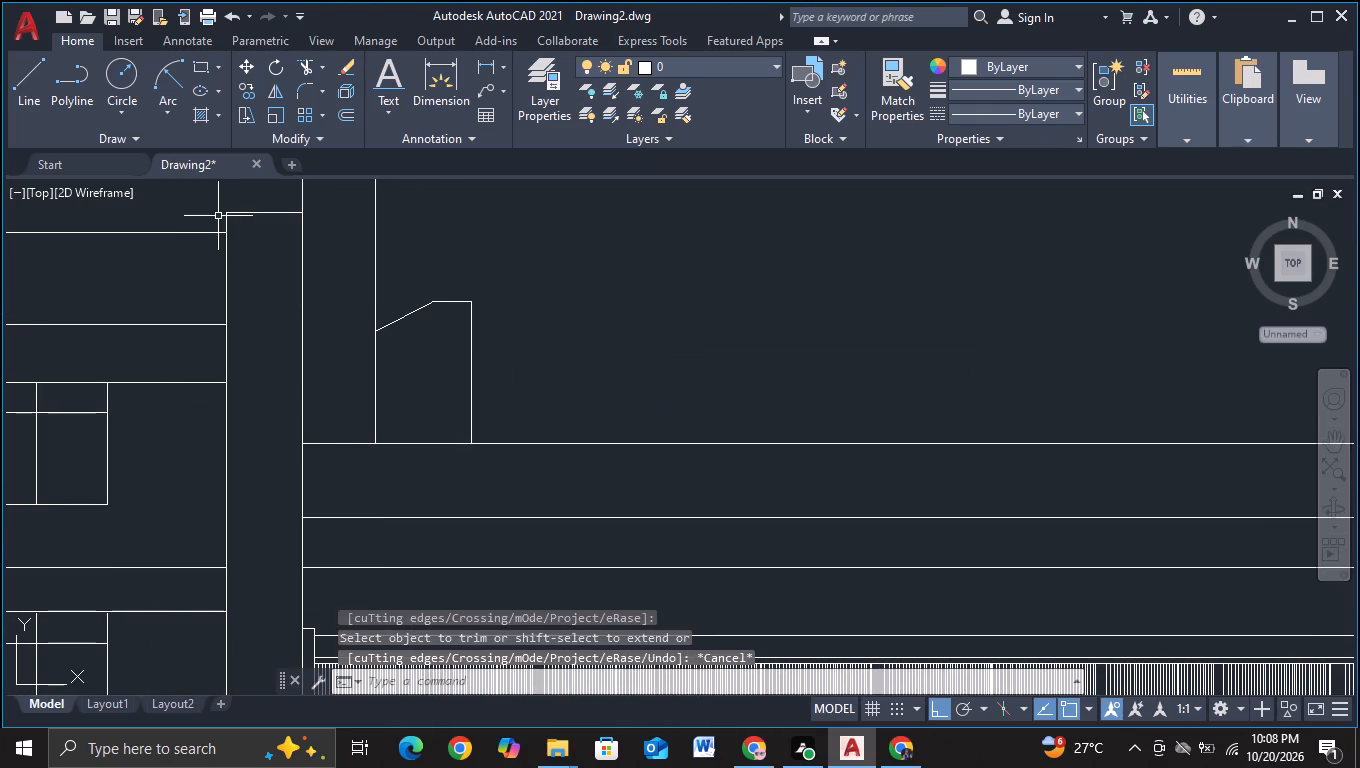
{"action": "left_click", "coordinate": [30, 93]}
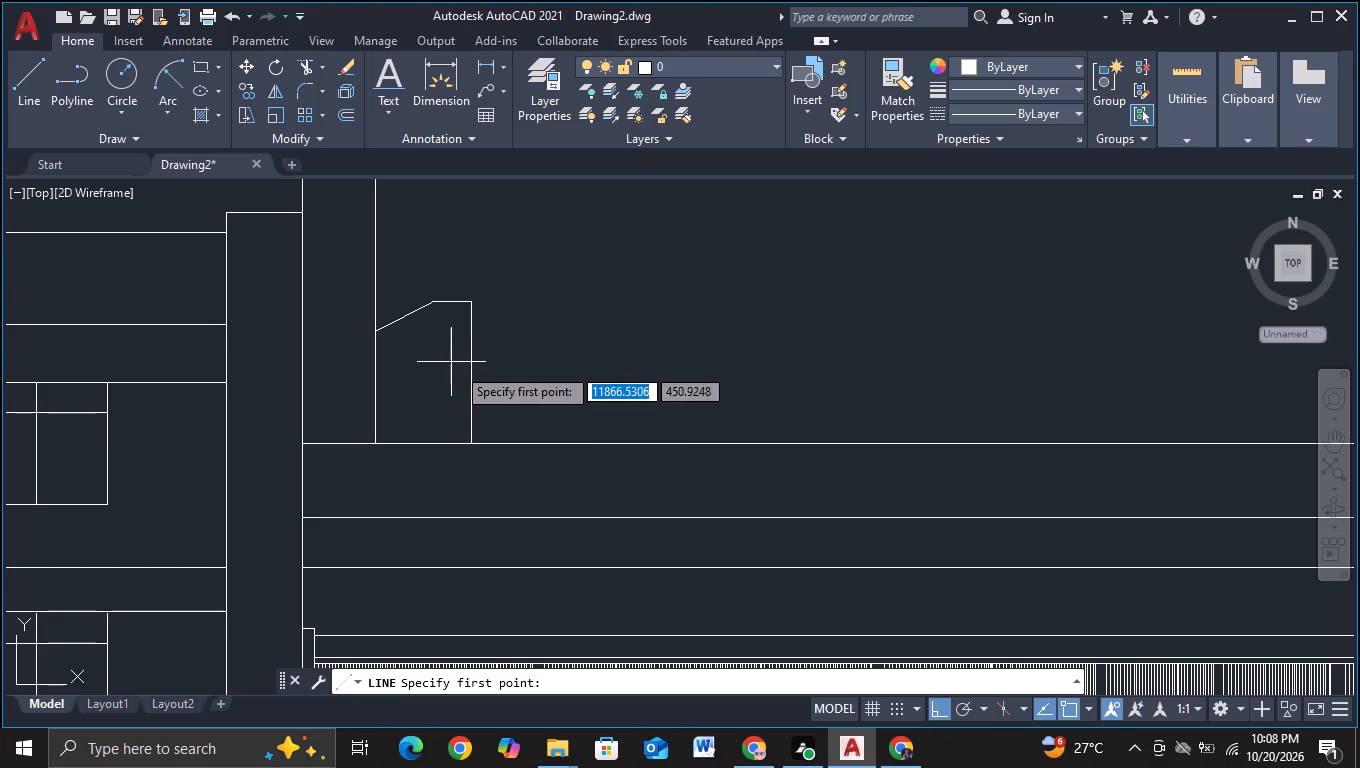
{"action": "left_click", "coordinate": [459, 367]}
{"action": "left_click", "coordinate": [542, 364]}
{"action": "key", "text": "Escape"}
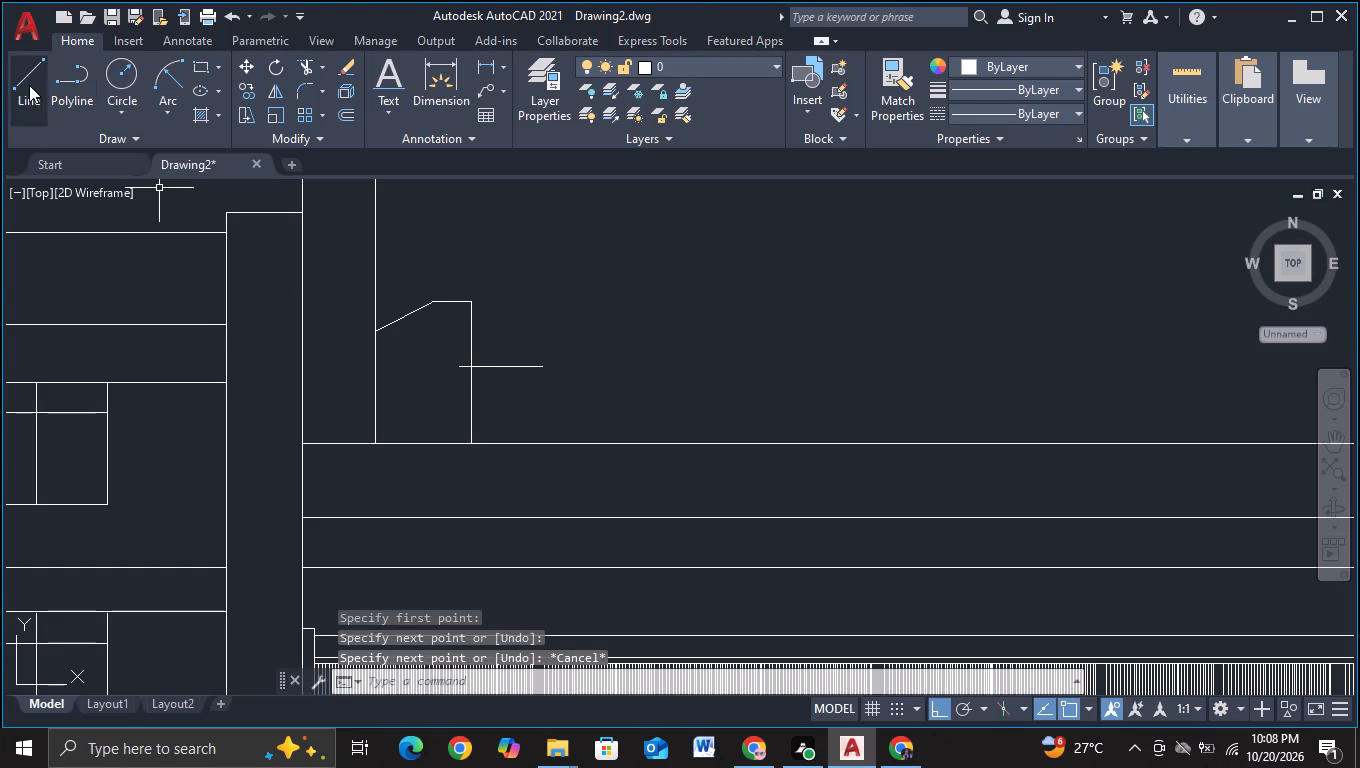
{"action": "left_click_drag", "start_coordinate": [29, 85], "coordinate": [41, 89]}
{"action": "left_click", "coordinate": [476, 297]}
{"action": "left_click", "coordinate": [525, 292]}
{"action": "key", "text": "Escape"}
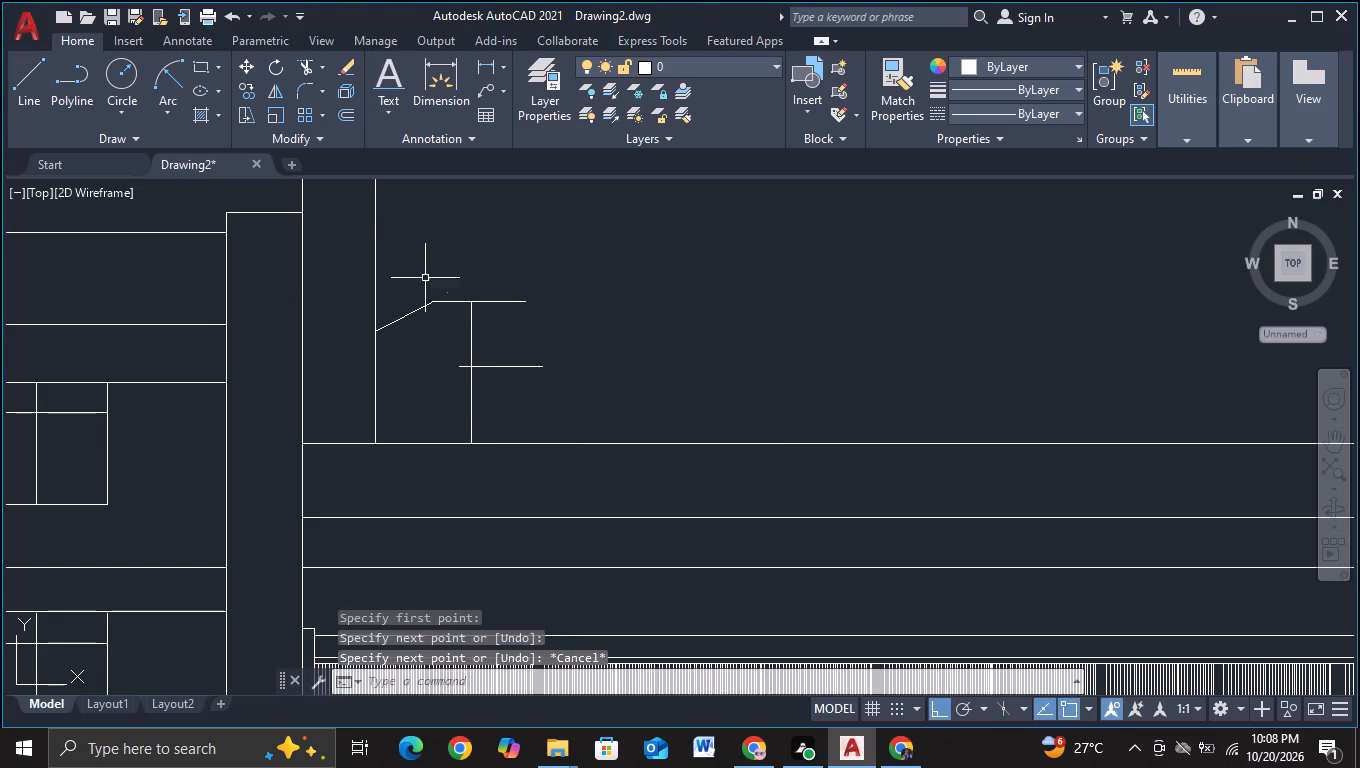
Trim the part of the mid-height horizontal line that lies inside the small block.
{"action": "left_click", "coordinate": [305, 61]}
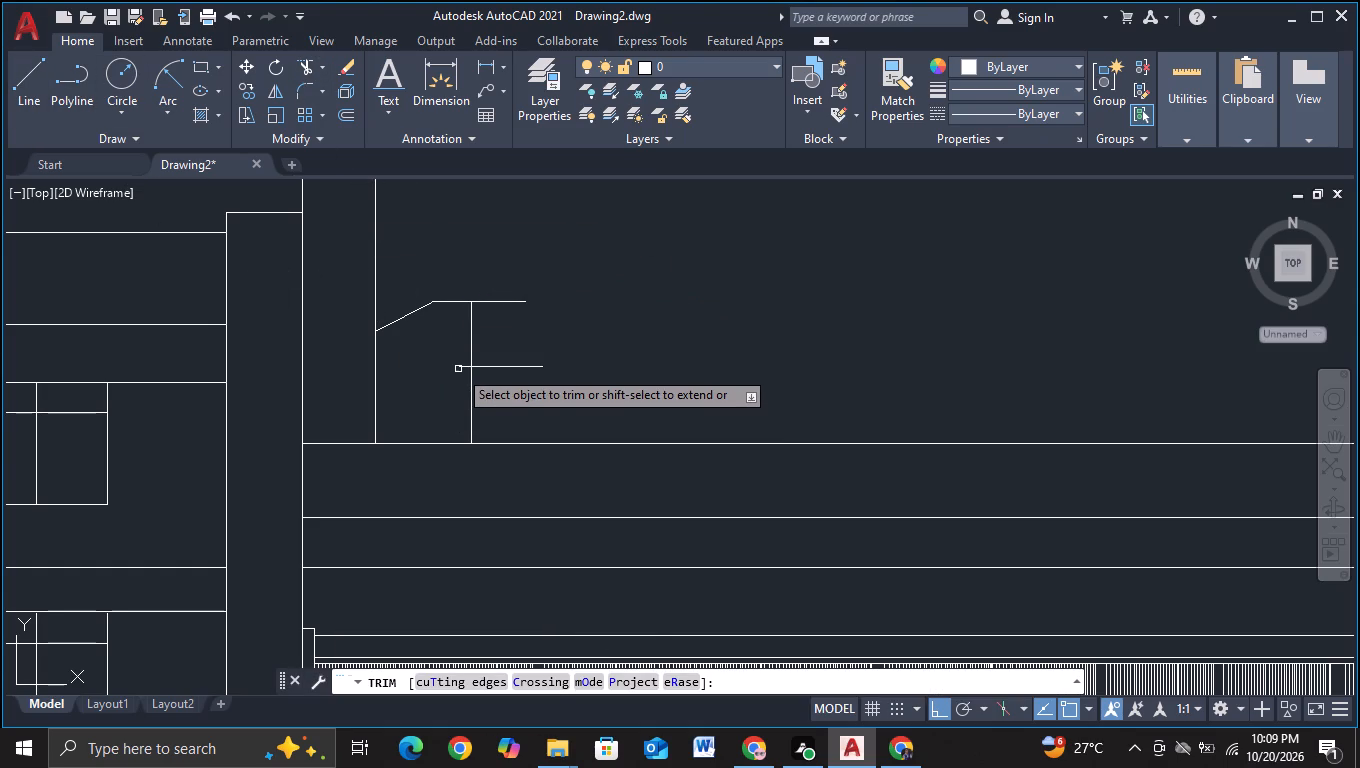
{"action": "left_click", "coordinate": [458, 369]}
{"action": "scroll", "coordinate": [456, 371], "scroll_direction": "down", "scroll_amount": 2}
{"action": "middle_click_drag", "start_coordinate": [544, 366], "coordinate": [522, 382]}
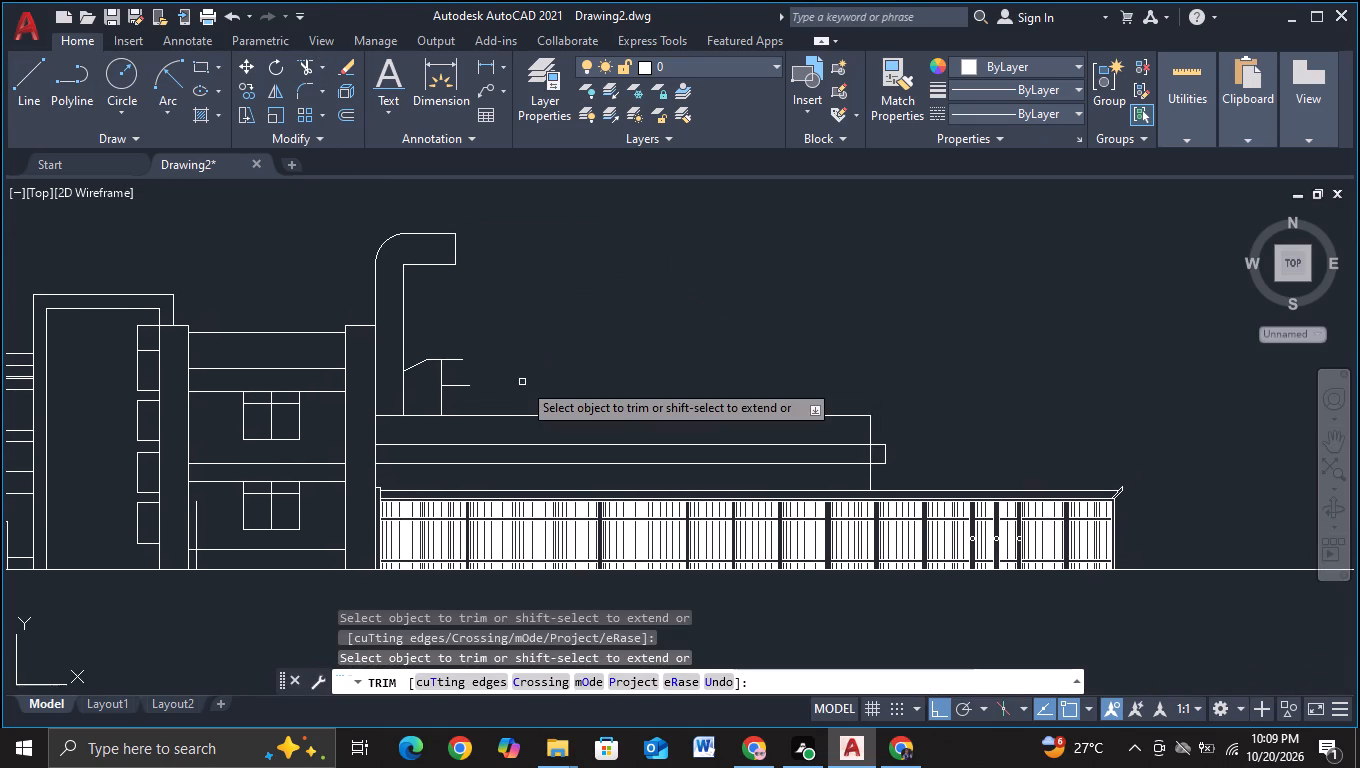
{"action": "key", "text": "Escape"}
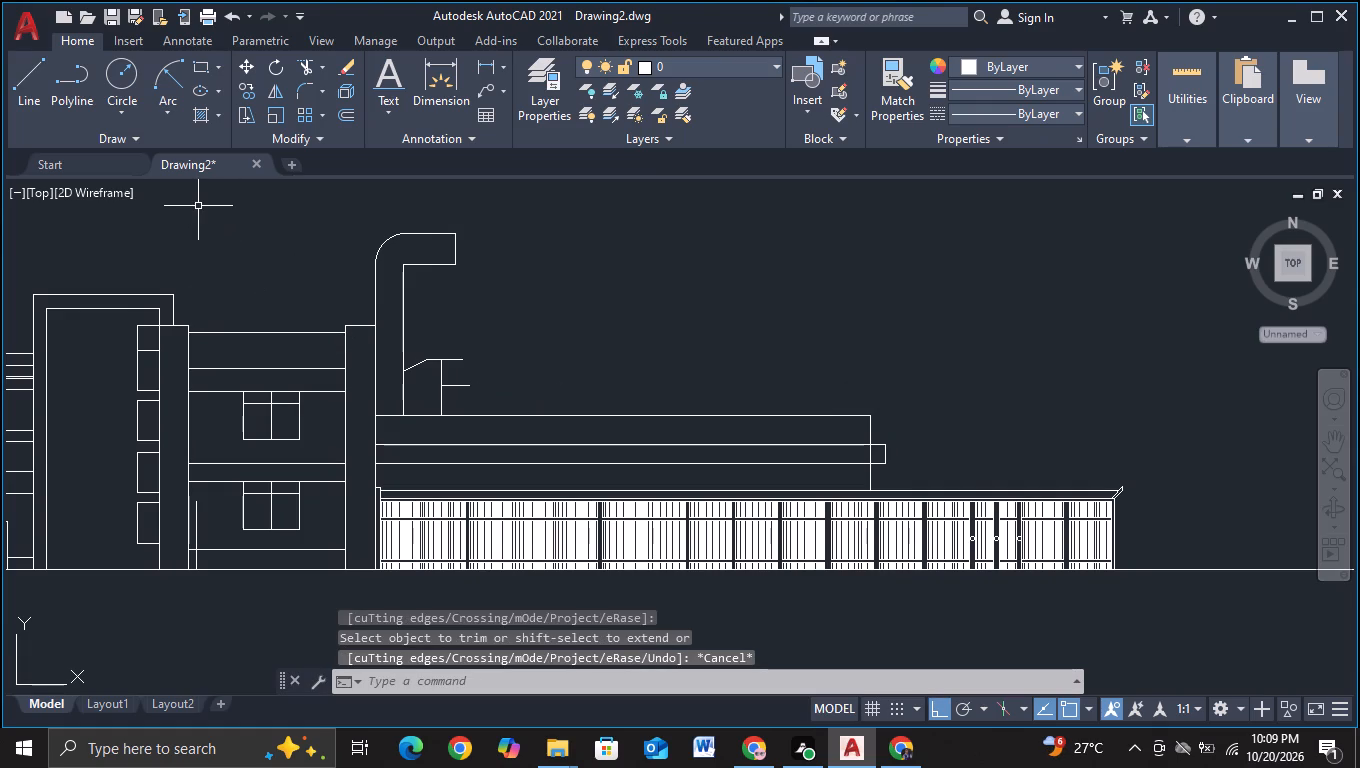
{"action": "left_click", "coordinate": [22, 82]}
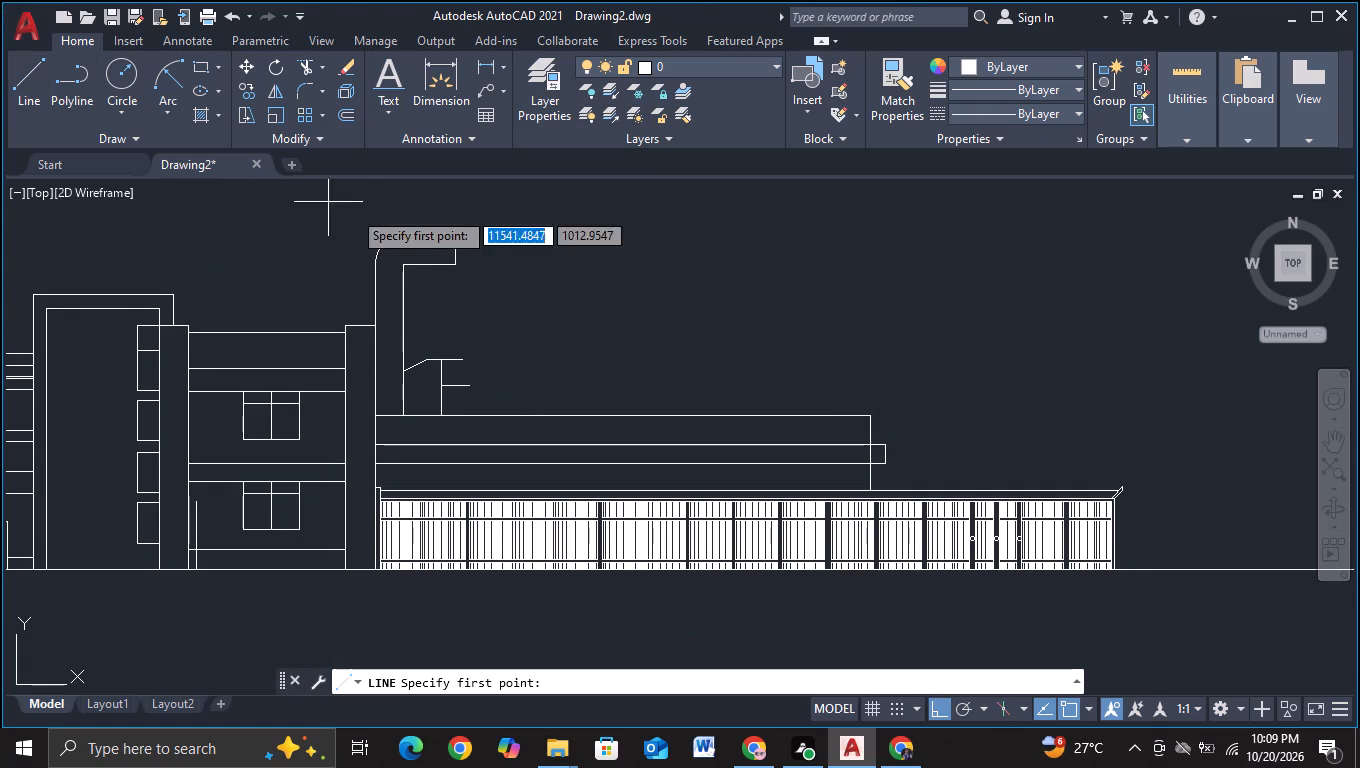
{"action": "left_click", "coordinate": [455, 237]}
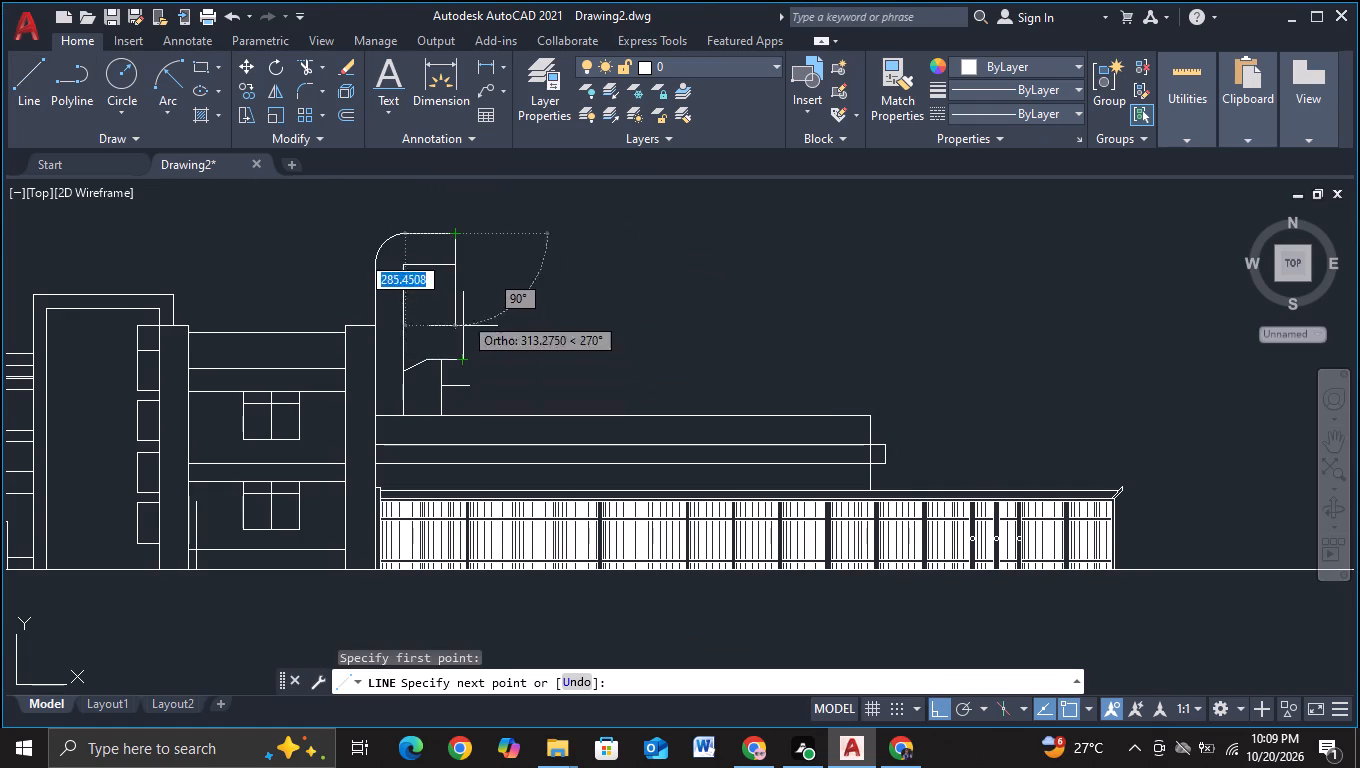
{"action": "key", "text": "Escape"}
Draw a short horizontal stub extending right from the lower corner of the round-cornered outline's free end.
{"action": "left_click", "coordinate": [36, 96]}
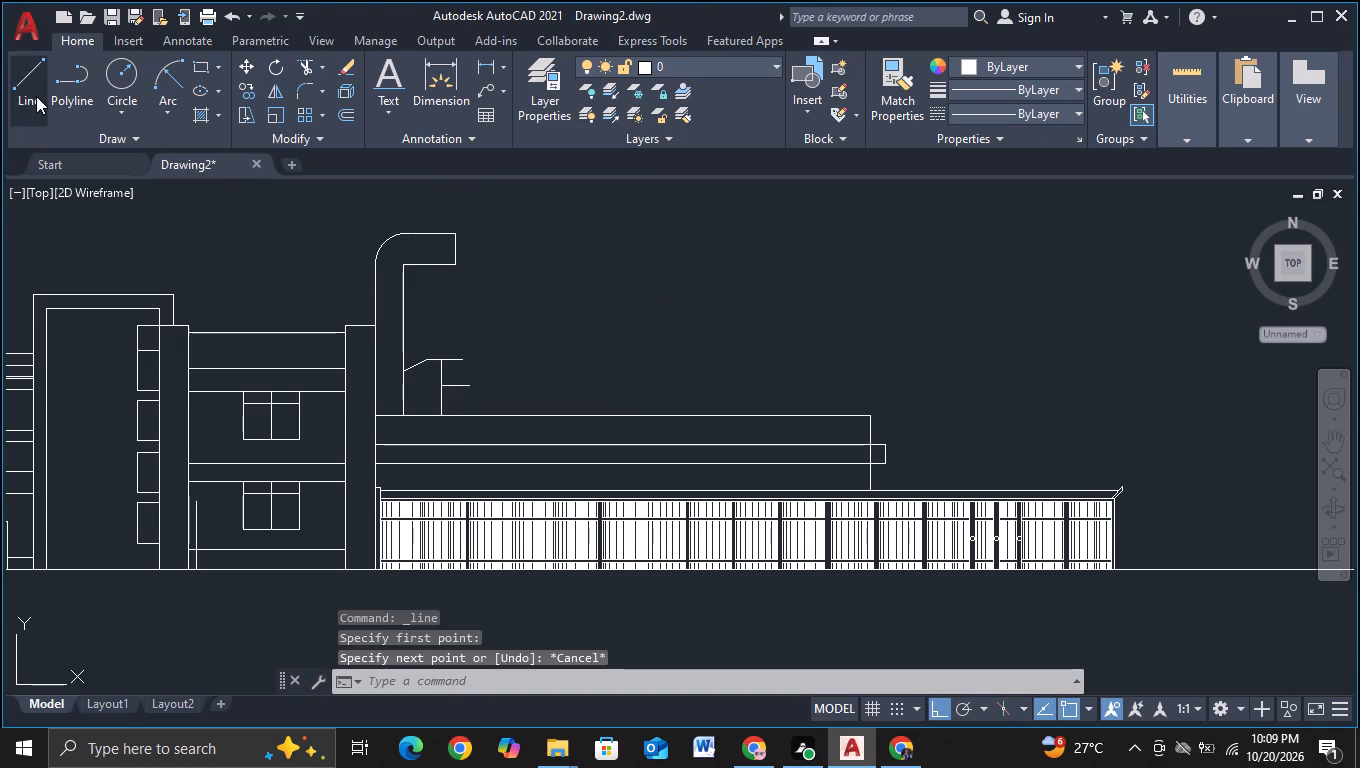
{"action": "left_click", "coordinate": [464, 266]}
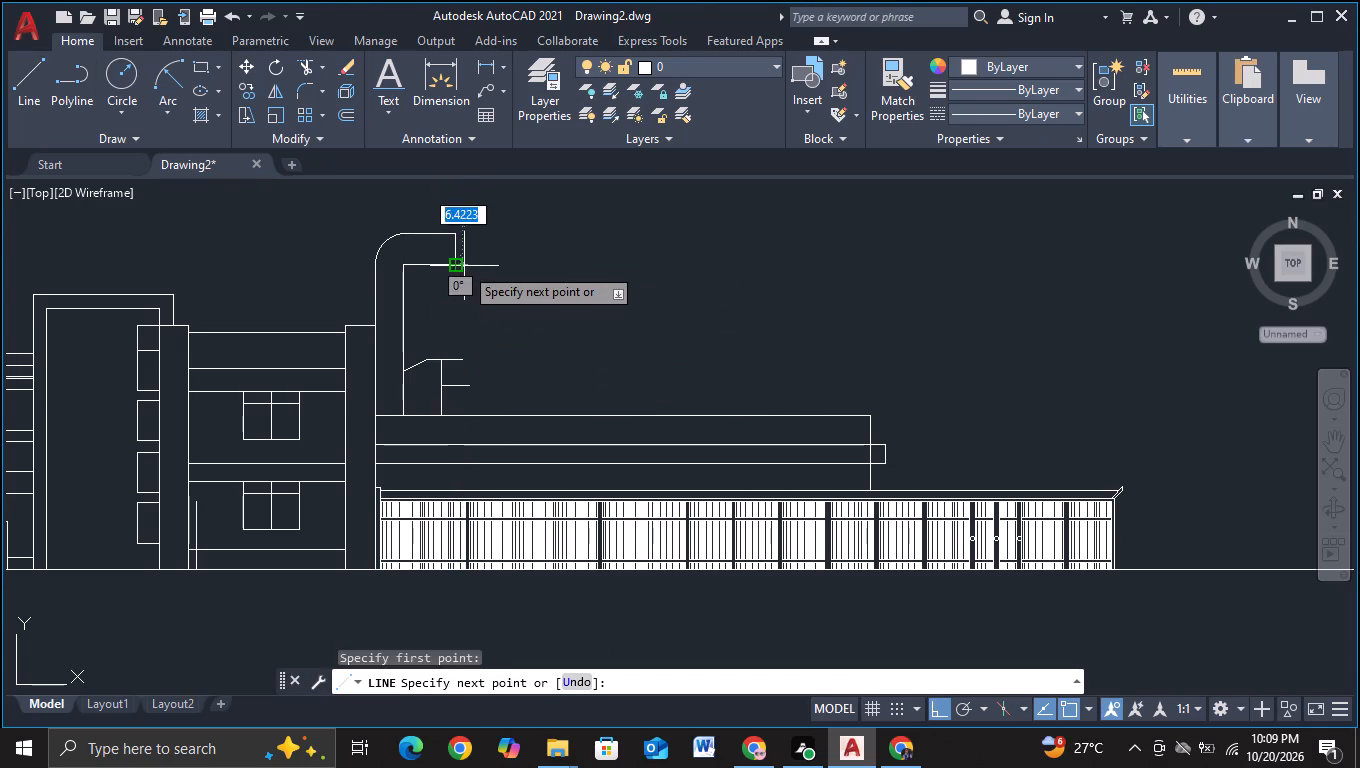
{"action": "left_click", "coordinate": [453, 266]}
{"action": "key", "text": "Escape"}
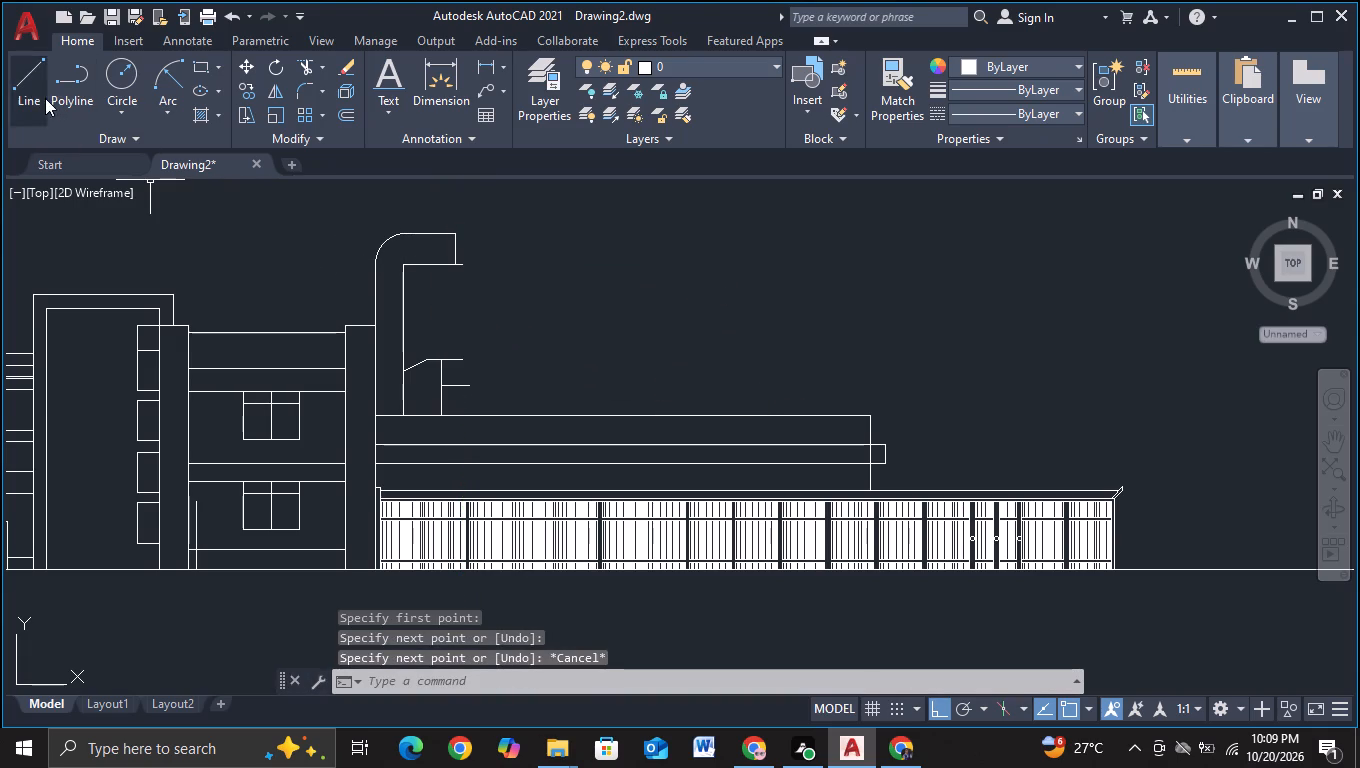
Draw a vertical line from the stub's outer end down past the small block's top and mid-height horizontal lines.
{"action": "left_click", "coordinate": [45, 98]}
{"action": "left_click", "coordinate": [459, 270]}
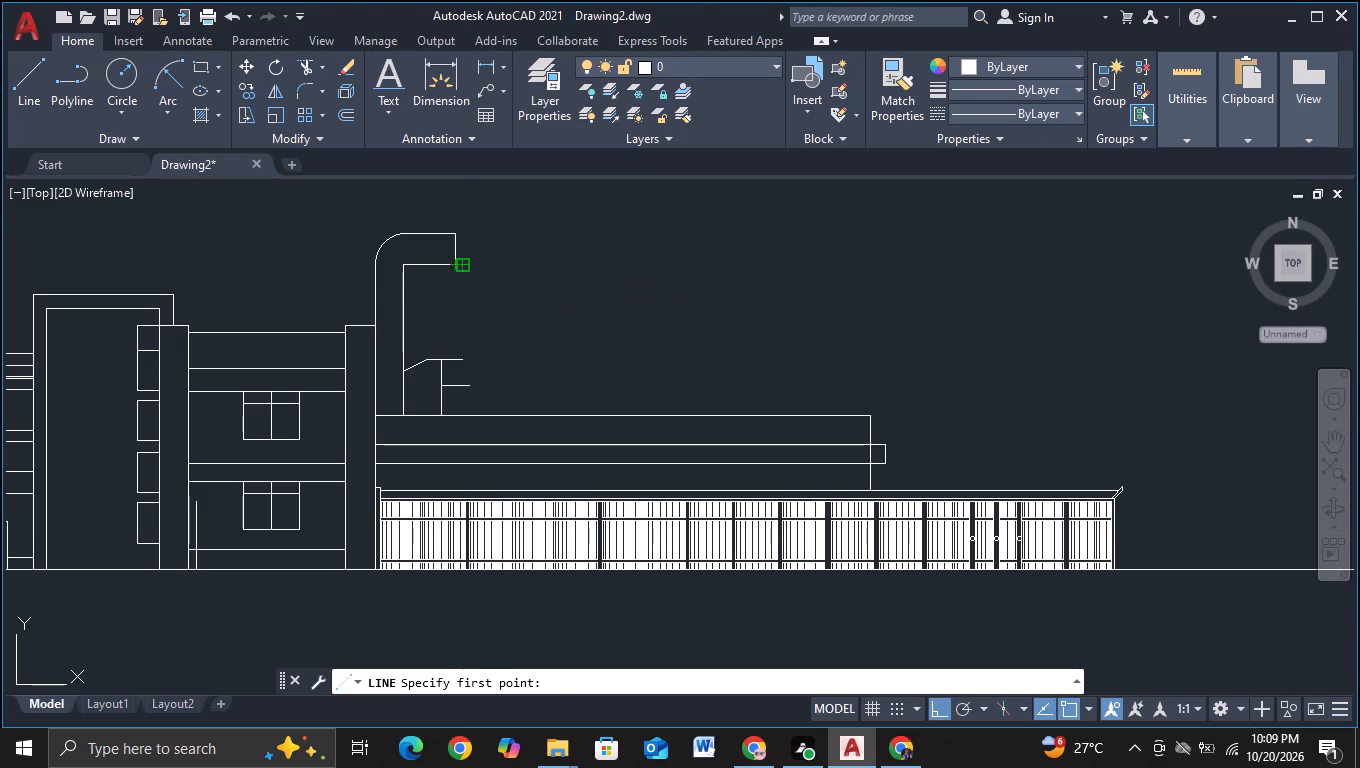
{"action": "scroll", "coordinate": [477, 407], "scroll_direction": "up", "scroll_amount": 2}
{"action": "left_click", "coordinate": [453, 402]}
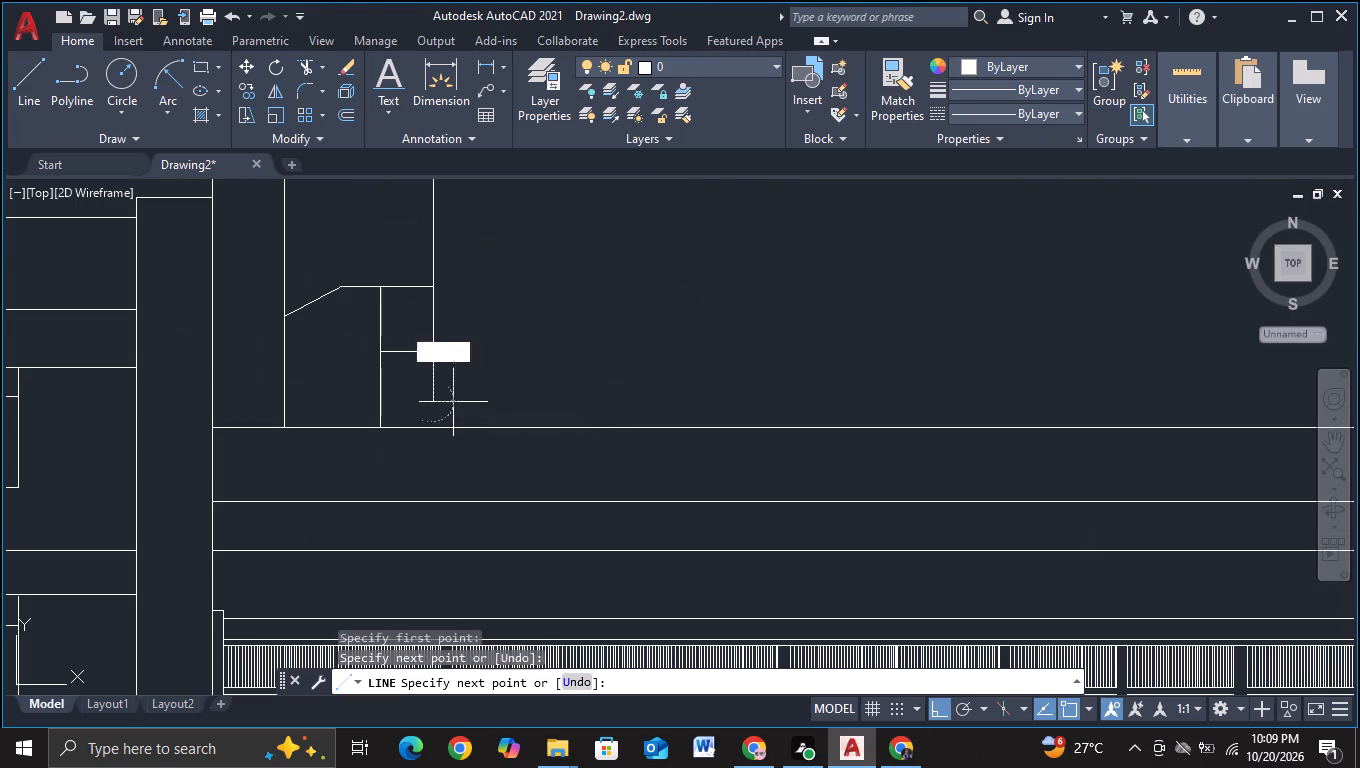
{"action": "key", "text": "Escape"}
Trim the vertical line below the mid-height horizontal line and that horizontal's overhang beyond the vertical.
{"action": "left_click", "coordinate": [299, 67]}
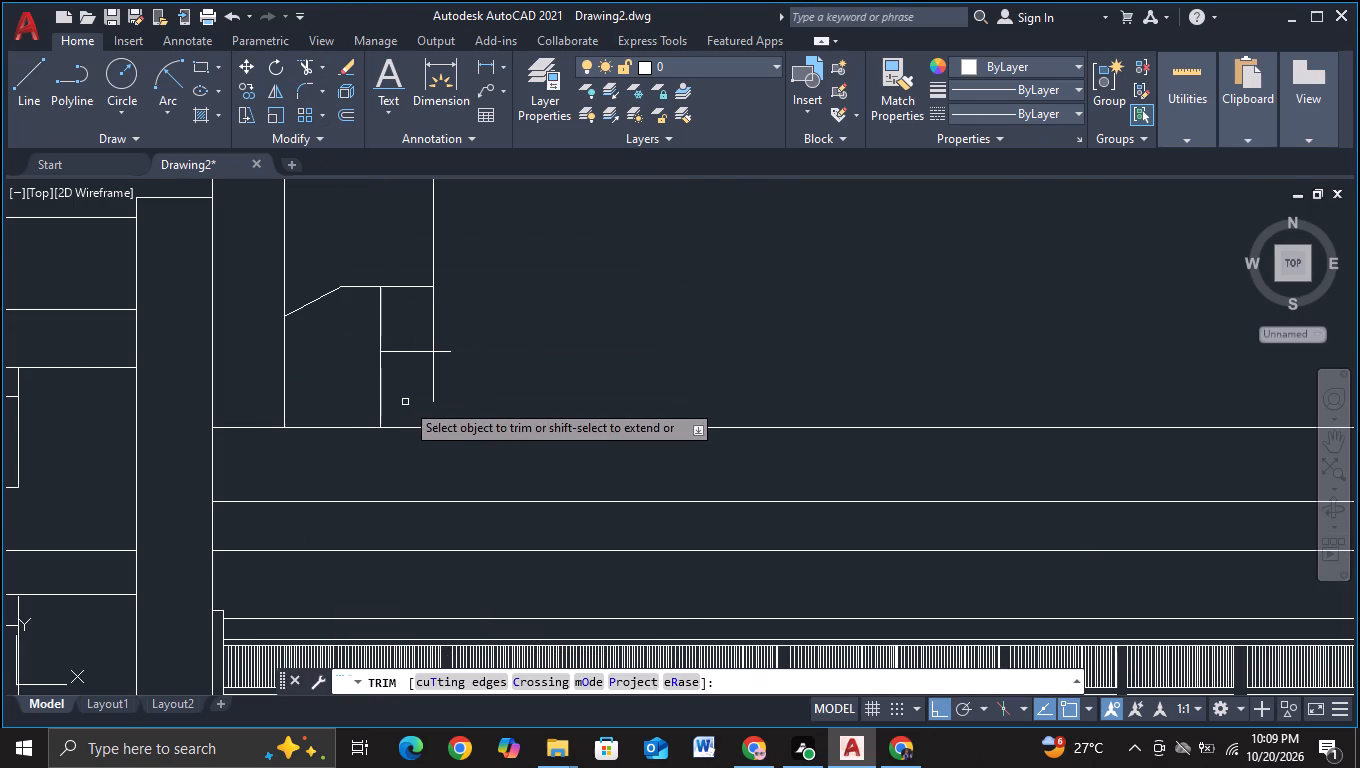
{"action": "left_click_drag", "start_coordinate": [405, 393], "coordinate": [448, 364]}
{"action": "left_click_drag", "start_coordinate": [450, 340], "coordinate": [446, 369]}
Trim away the vertical line between the stub and the small block's top, and the outline's old end line.
{"action": "scroll", "coordinate": [499, 339], "scroll_direction": "down", "scroll_amount": 1}
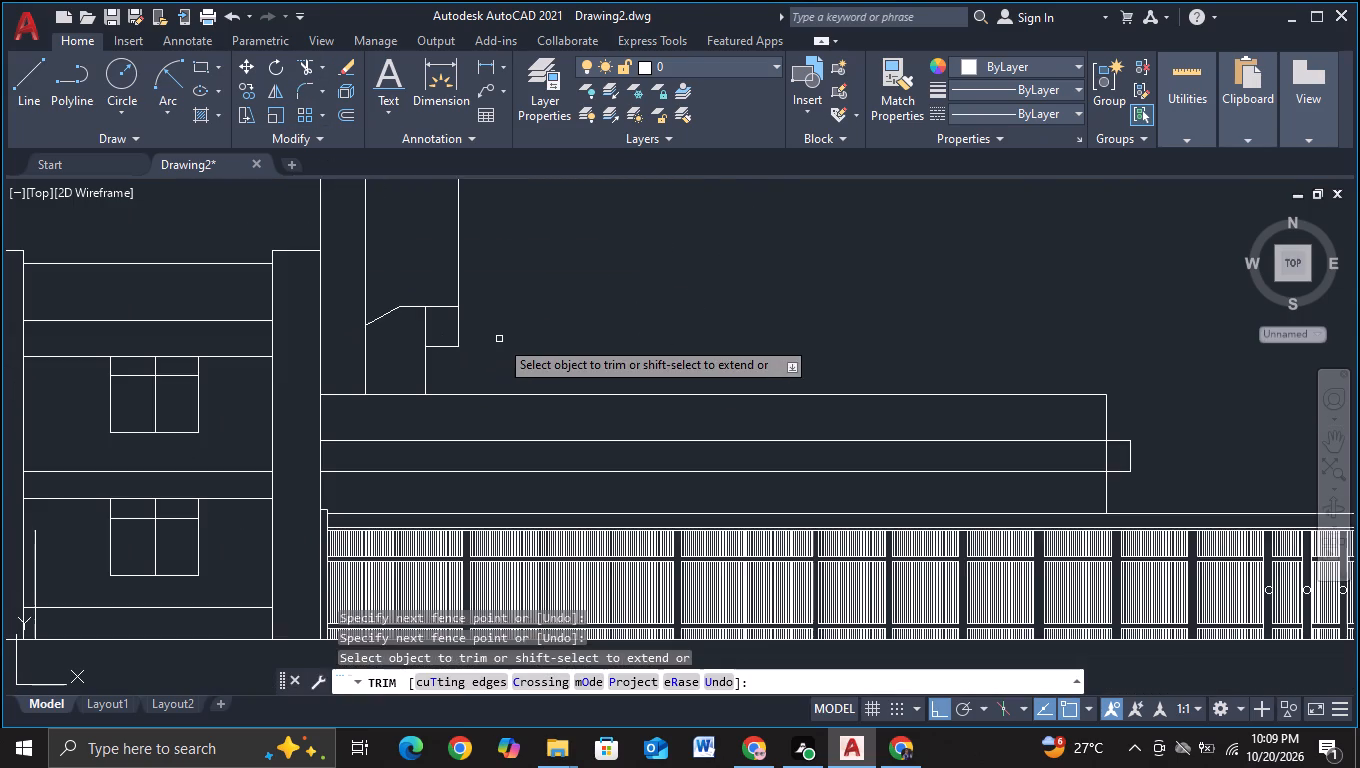
{"action": "middle_click_drag", "start_coordinate": [501, 329], "coordinate": [497, 444]}
{"action": "left_click_drag", "start_coordinate": [389, 366], "coordinate": [499, 352]}
{"action": "middle_click_drag", "start_coordinate": [509, 297], "coordinate": [495, 448]}
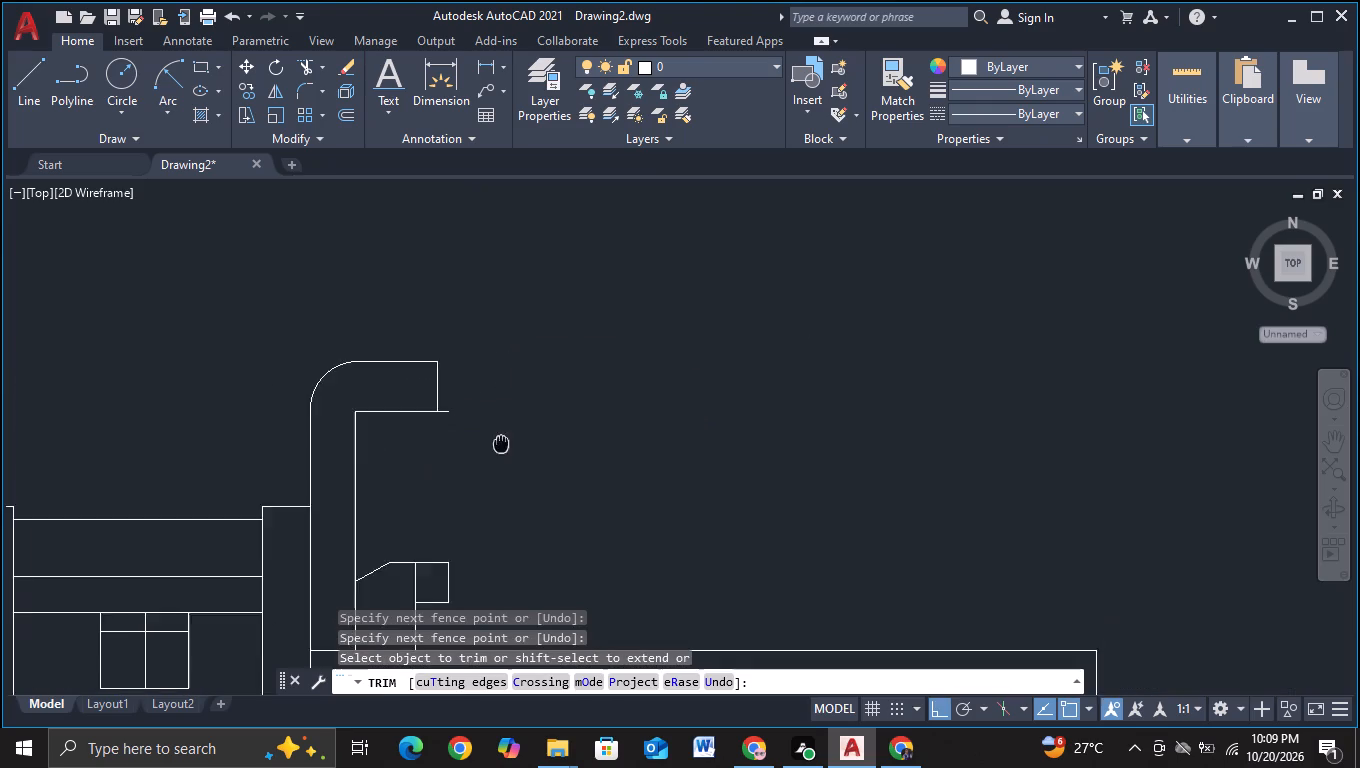
{"action": "left_click_drag", "start_coordinate": [420, 394], "coordinate": [467, 387]}
{"action": "key", "text": "Escape"}
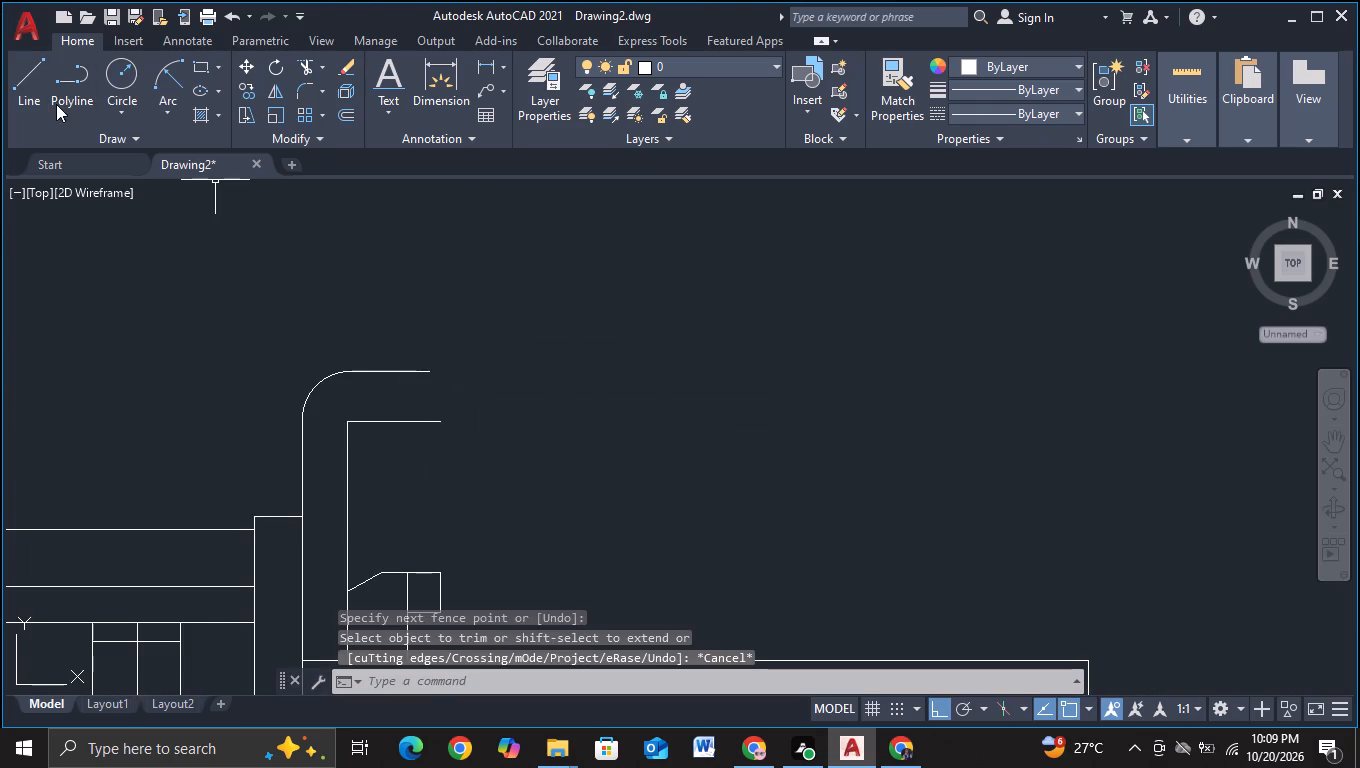
Close the outline's free end with a vertical line about 97 units high from the stub's end, joined back to the top line.
{"action": "left_click", "coordinate": [22, 99]}
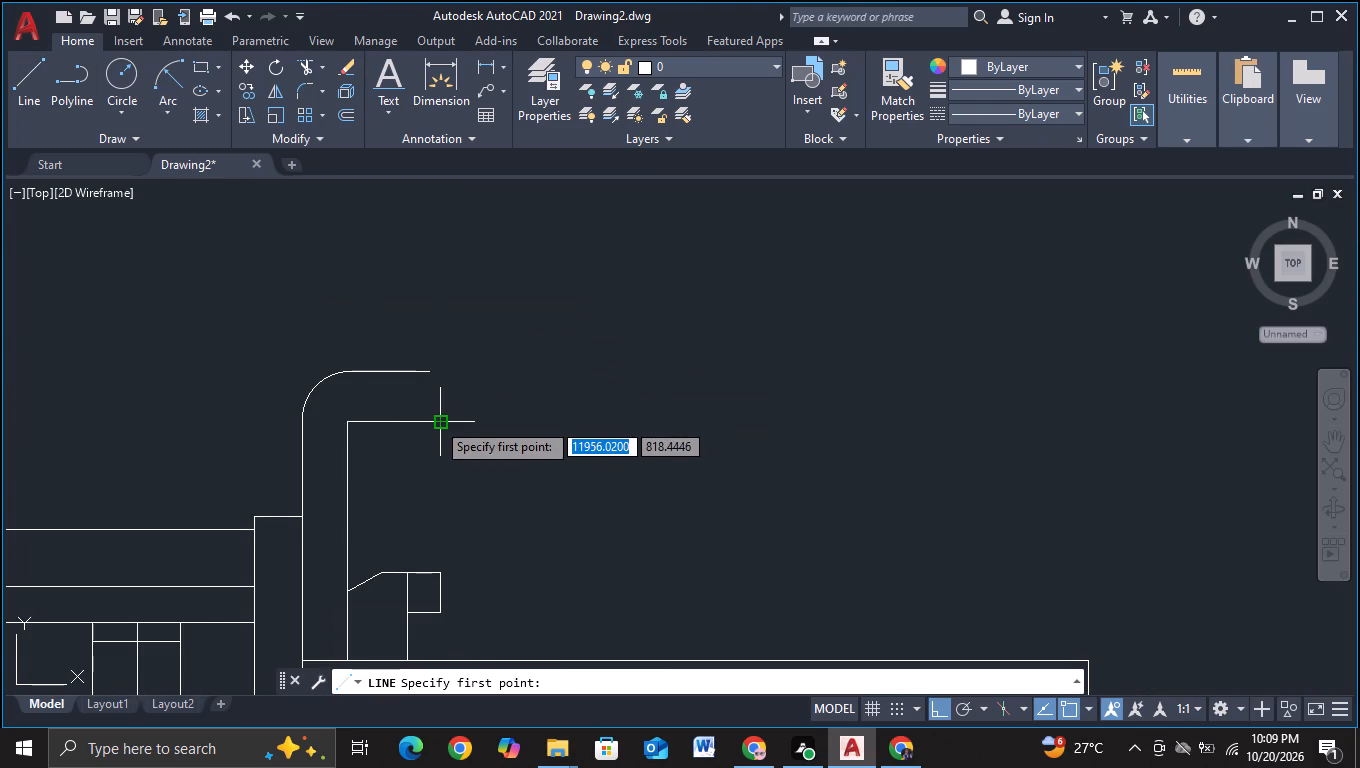
{"action": "left_click", "coordinate": [436, 421]}
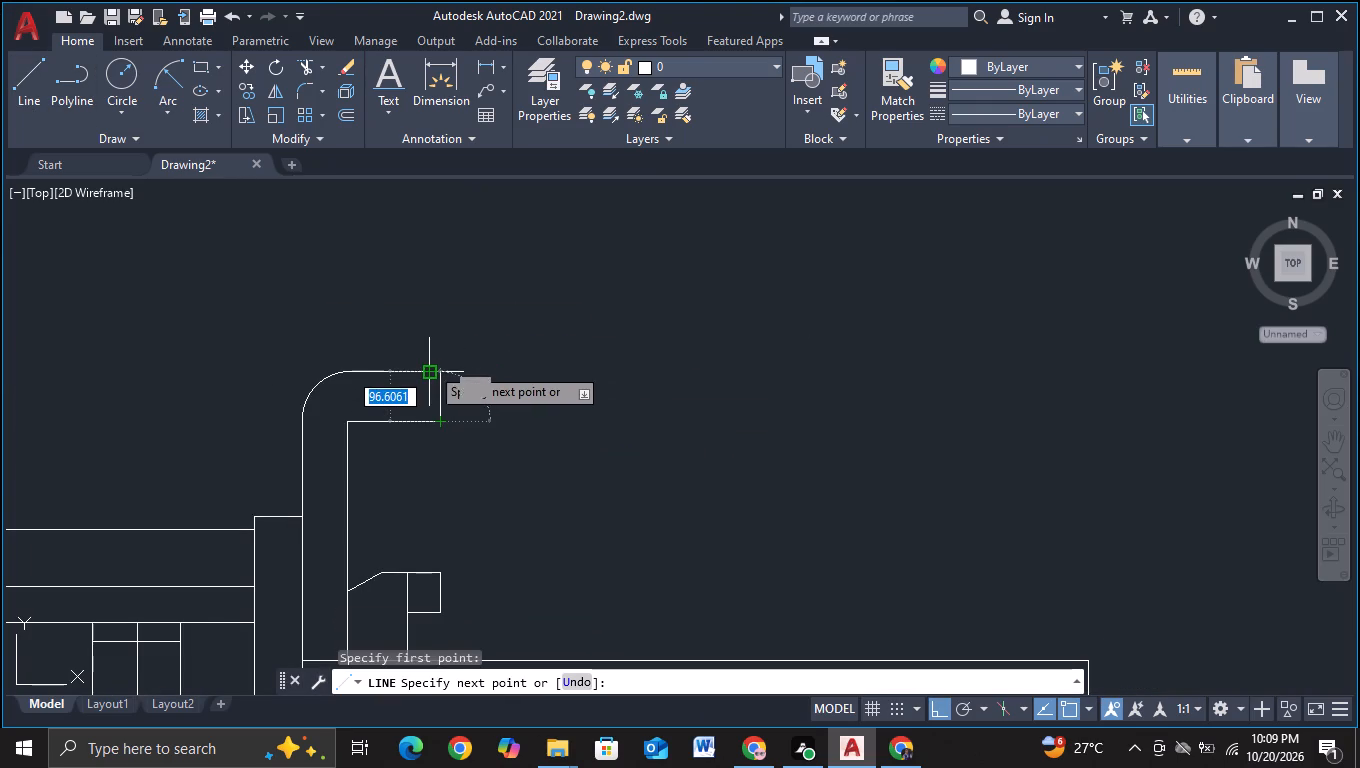
{"action": "left_click", "coordinate": [439, 372]}
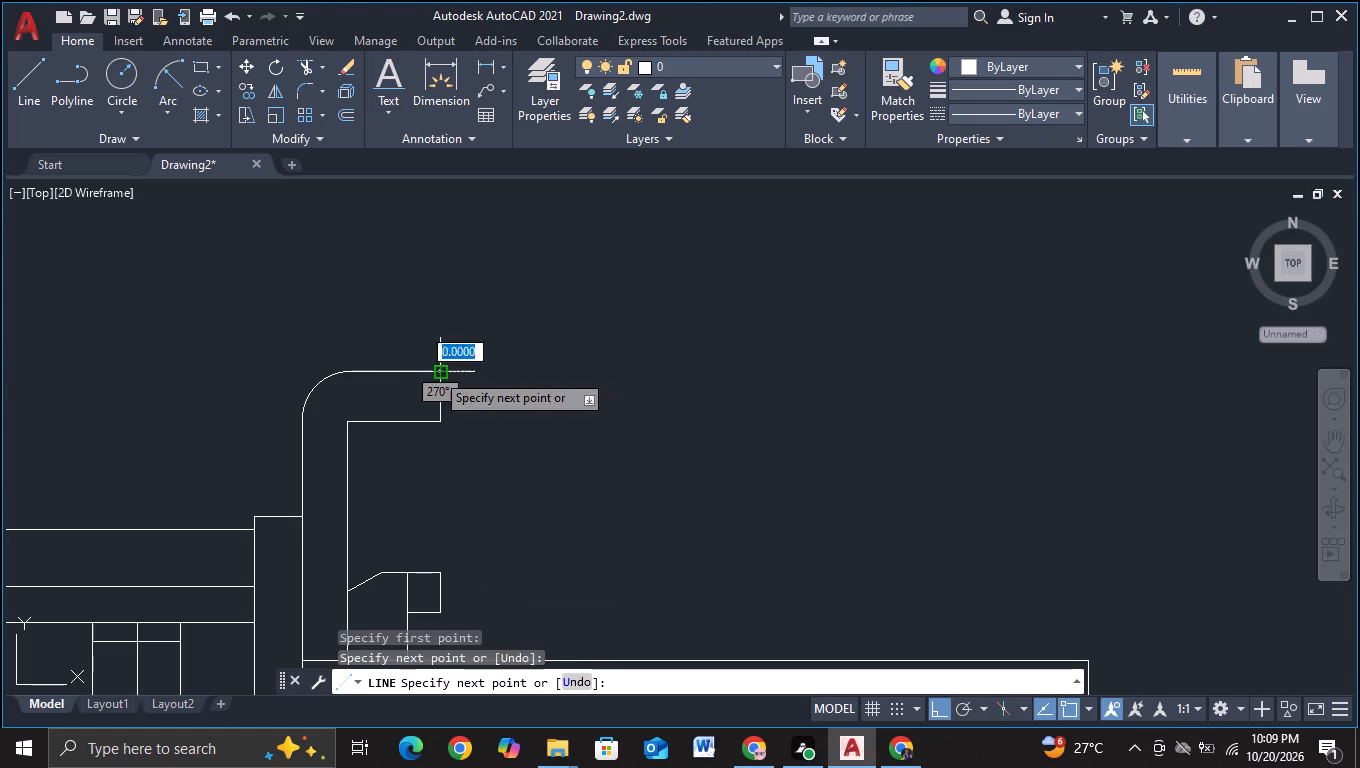
{"action": "left_click", "coordinate": [421, 372]}
{"action": "key", "text": "Escape"}
Draw a line from the small block's extension's lower-right corner up past the outline's top, continuing about 1104 units horizontally right.
{"action": "scroll", "coordinate": [509, 379], "scroll_direction": "down", "scroll_amount": 2}
{"action": "middle_click_drag", "start_coordinate": [533, 416], "coordinate": [535, 354]}
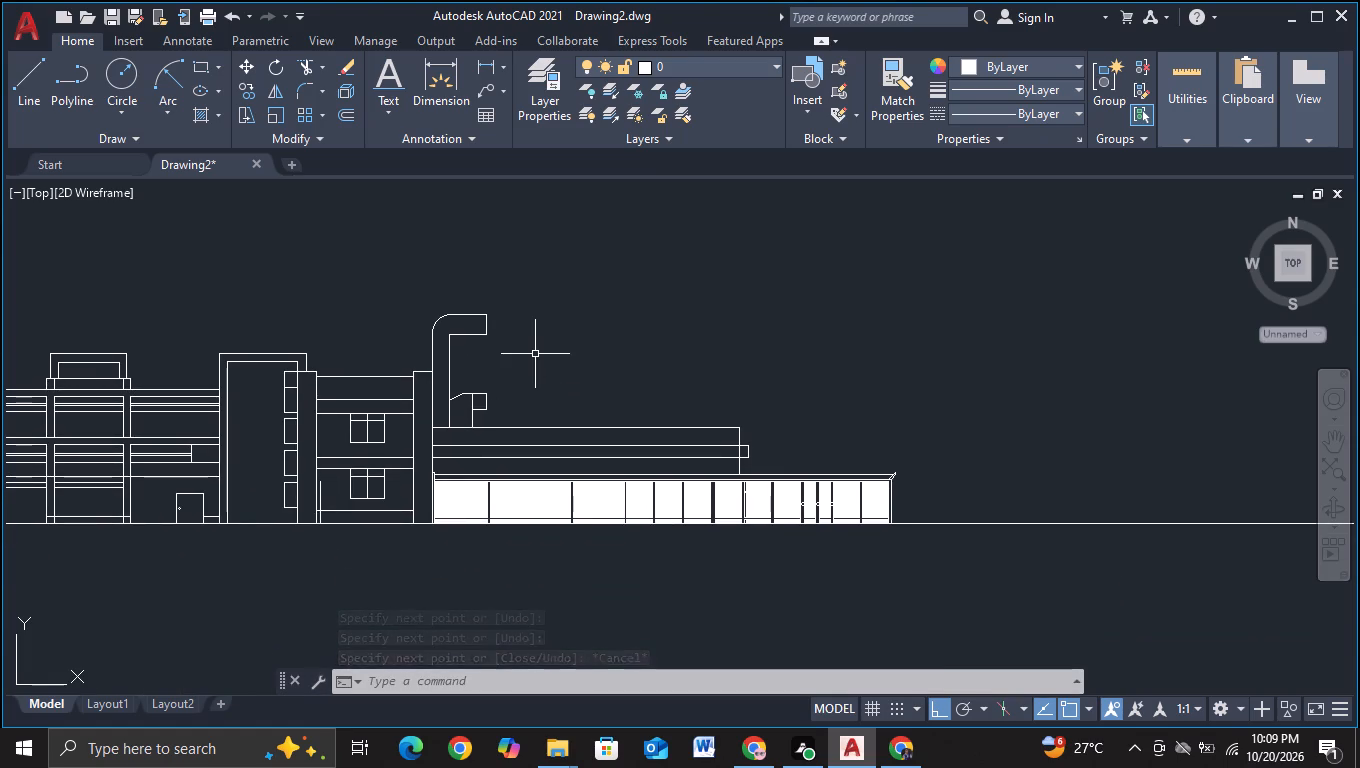
{"action": "middle_click_drag", "start_coordinate": [574, 394], "coordinate": [569, 370]}
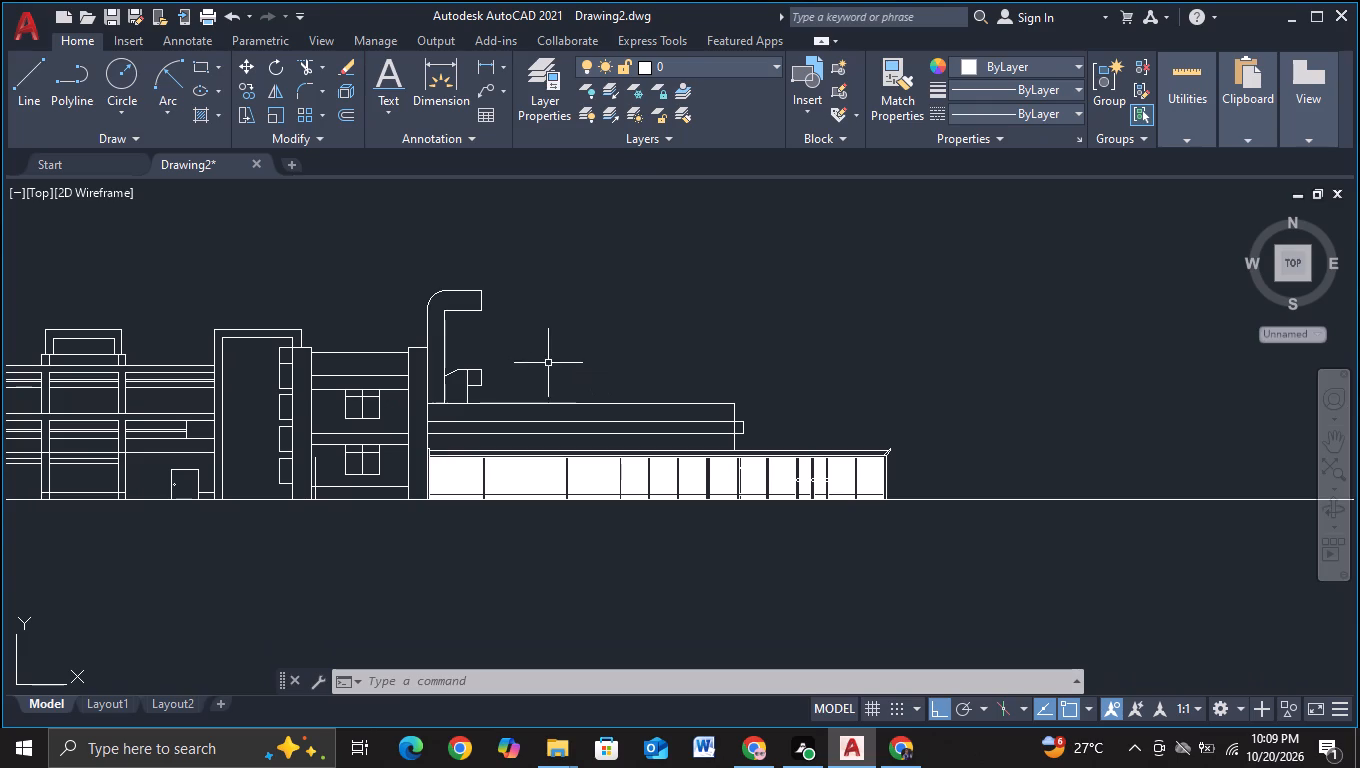
{"action": "left_click", "coordinate": [18, 94]}
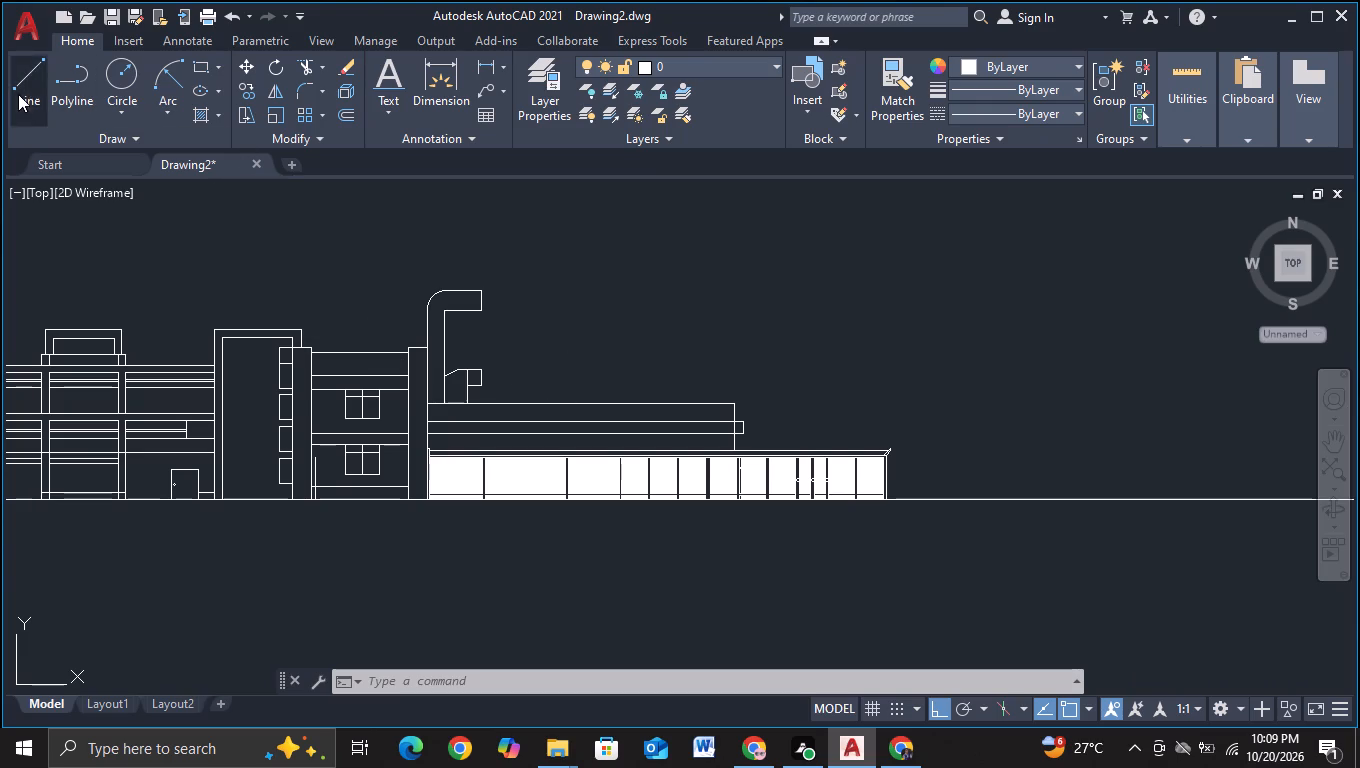
{"action": "scroll", "coordinate": [634, 388], "scroll_direction": "up", "scroll_amount": 2}
{"action": "middle_click_drag", "start_coordinate": [486, 401], "coordinate": [506, 378]}
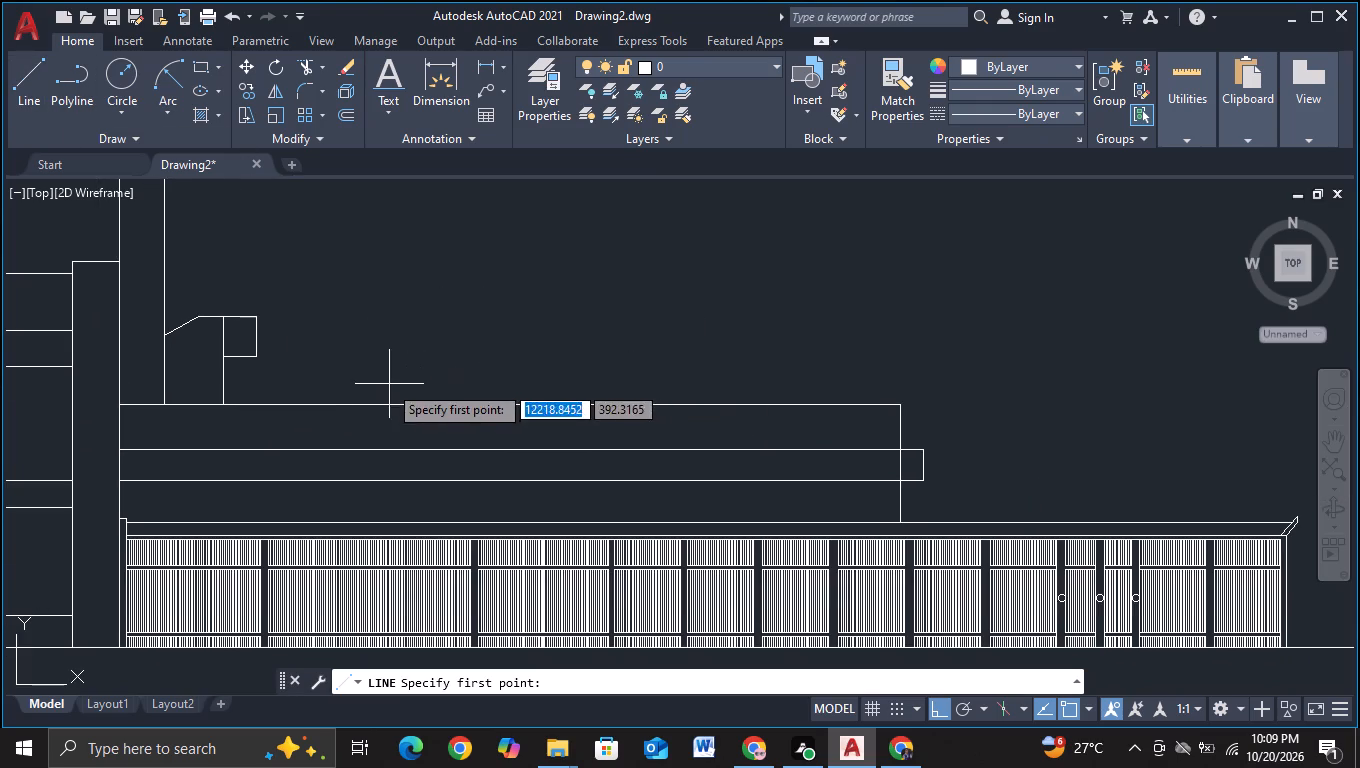
{"action": "middle_click_drag", "start_coordinate": [373, 390], "coordinate": [408, 470]}
{"action": "left_click", "coordinate": [295, 436]}
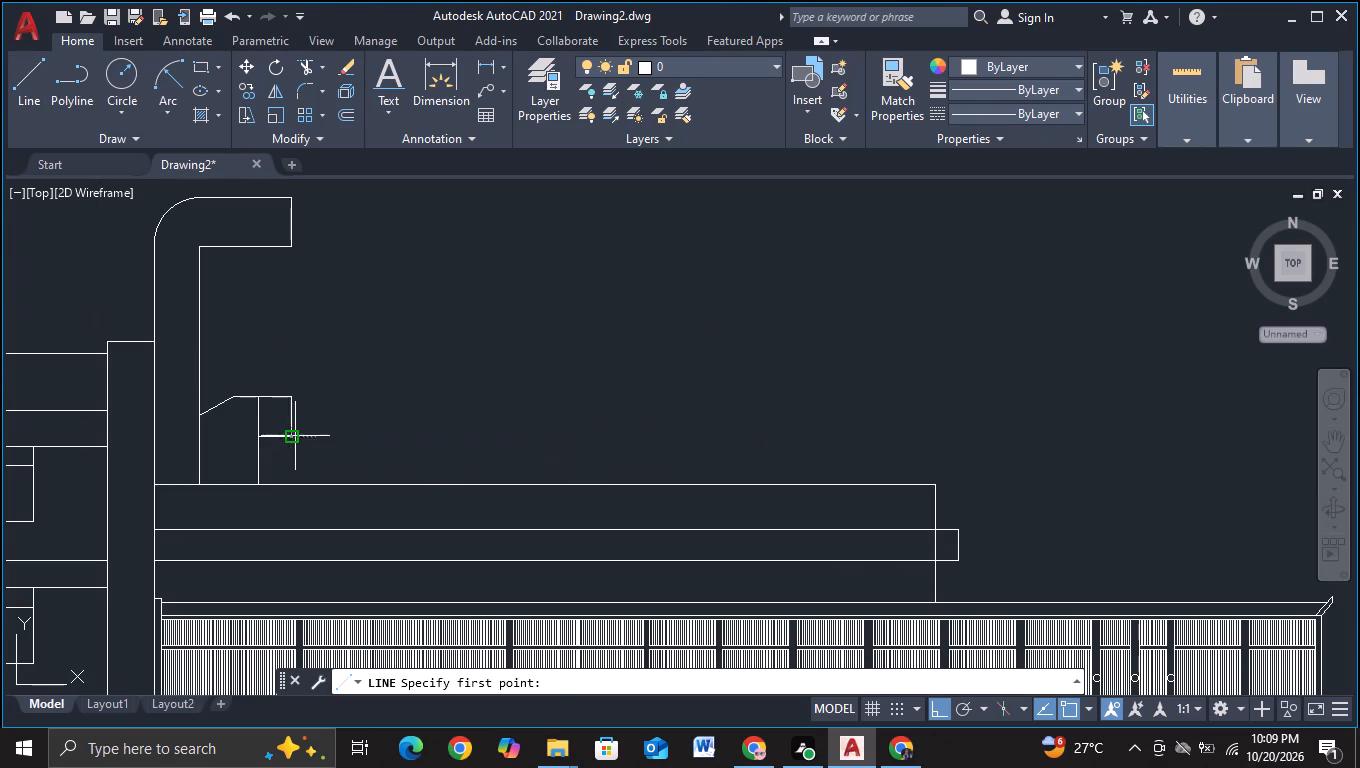
{"action": "middle_click_drag", "start_coordinate": [294, 346], "coordinate": [286, 456]}
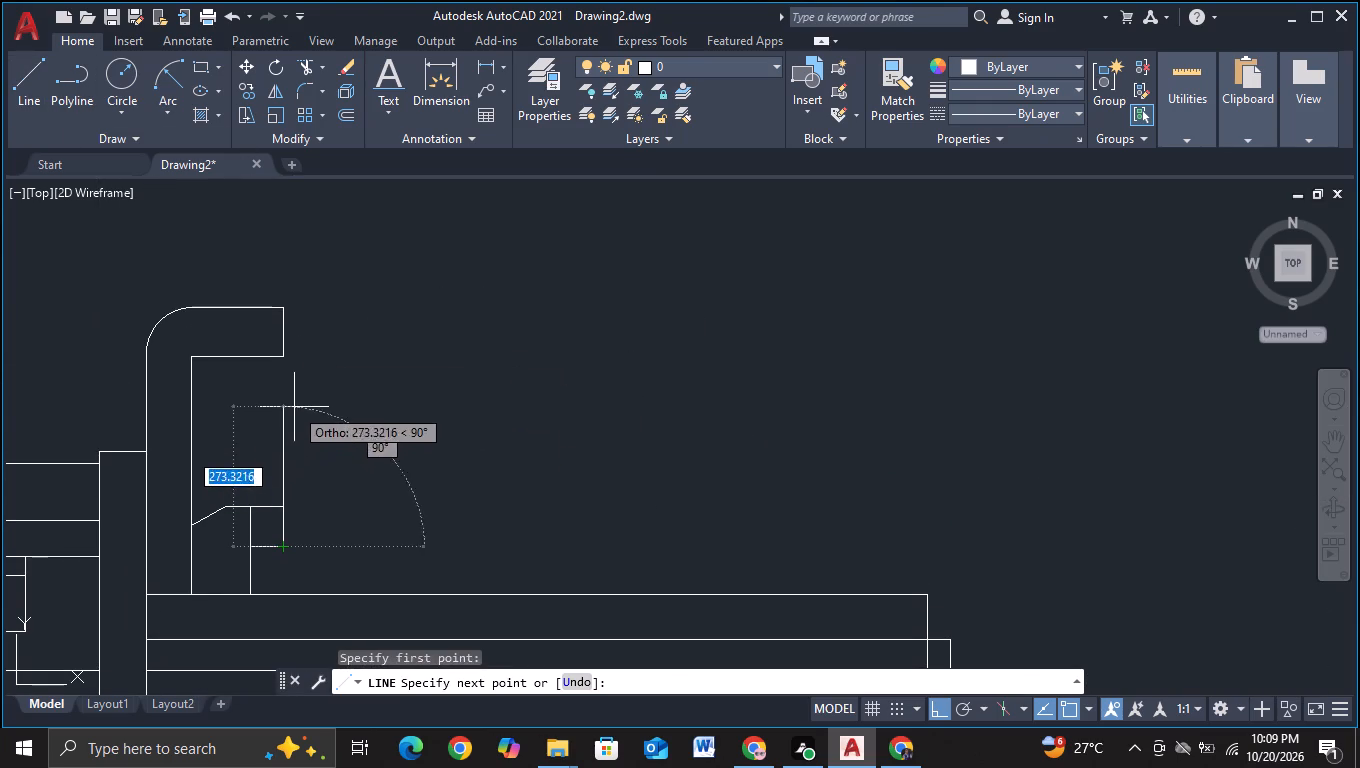
{"action": "left_click", "coordinate": [283, 267]}
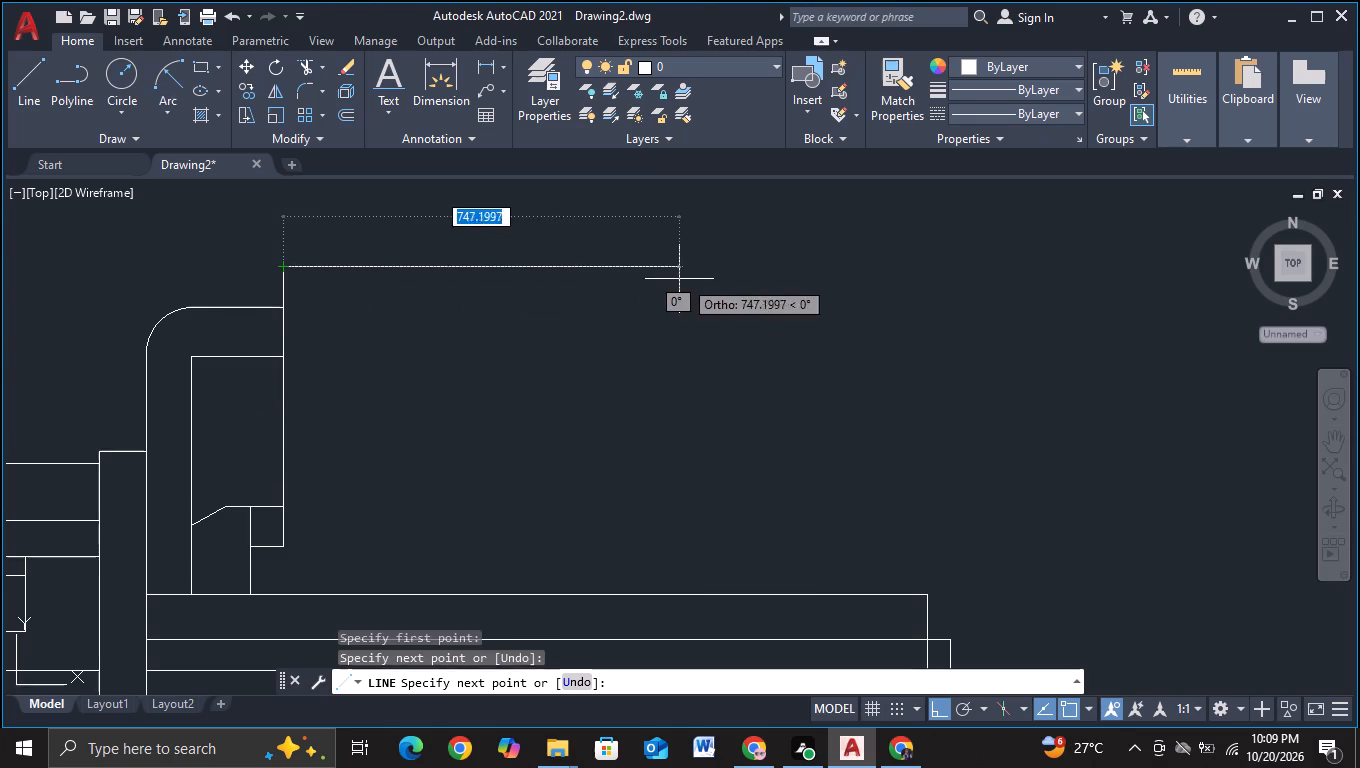
{"action": "left_click", "coordinate": [846, 293]}
{"action": "middle_click_drag", "start_coordinate": [850, 453], "coordinate": [850, 323]}
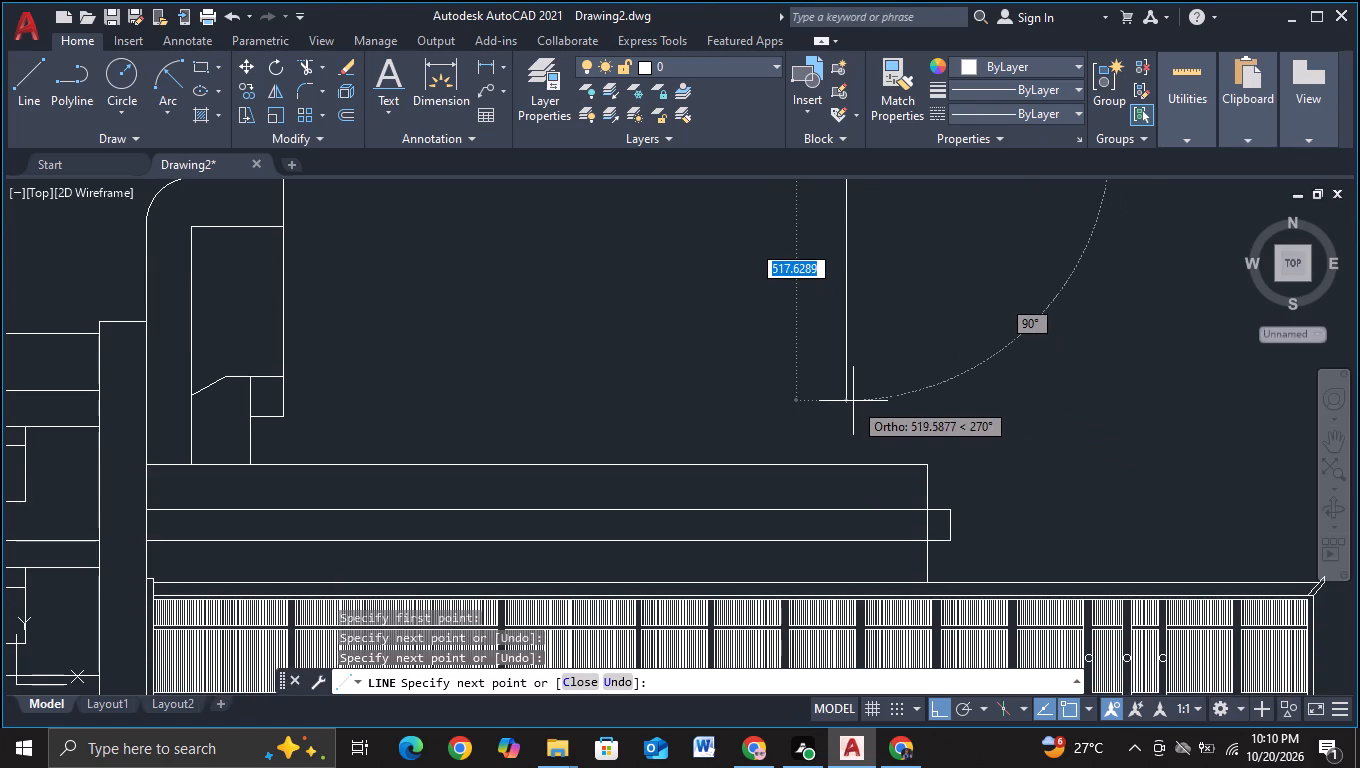
{"action": "scroll", "coordinate": [853, 398], "scroll_direction": "up", "scroll_amount": 2}
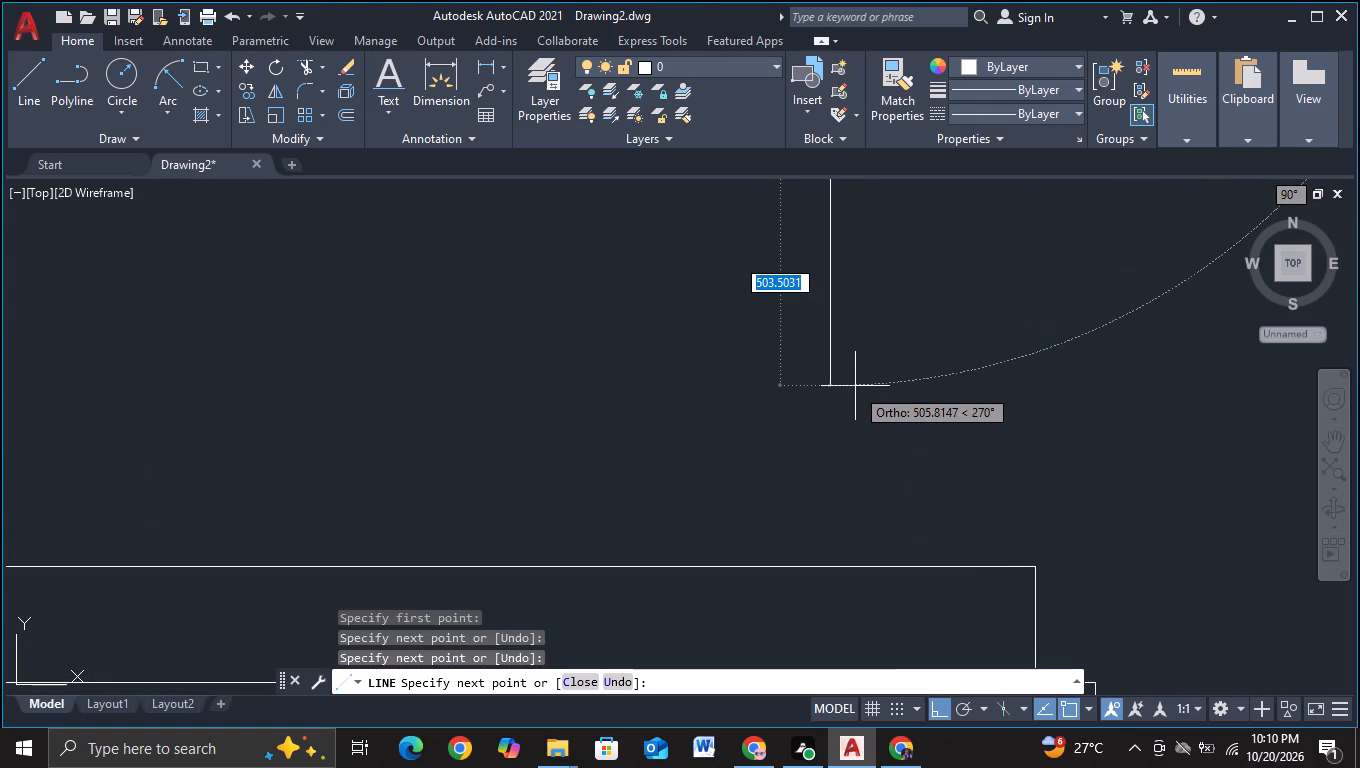
{"action": "key", "text": "Escape"}
Draw a vertical line crossing the long top line near its right end, down past the low block's top edge.
{"action": "scroll", "coordinate": [855, 386], "scroll_direction": "down", "scroll_amount": 2}
{"action": "middle_click_drag", "start_coordinate": [937, 415], "coordinate": [939, 542]}
{"action": "middle_click_drag", "start_coordinate": [860, 452], "coordinate": [859, 398]}
{"action": "left_click", "coordinate": [27, 120]}
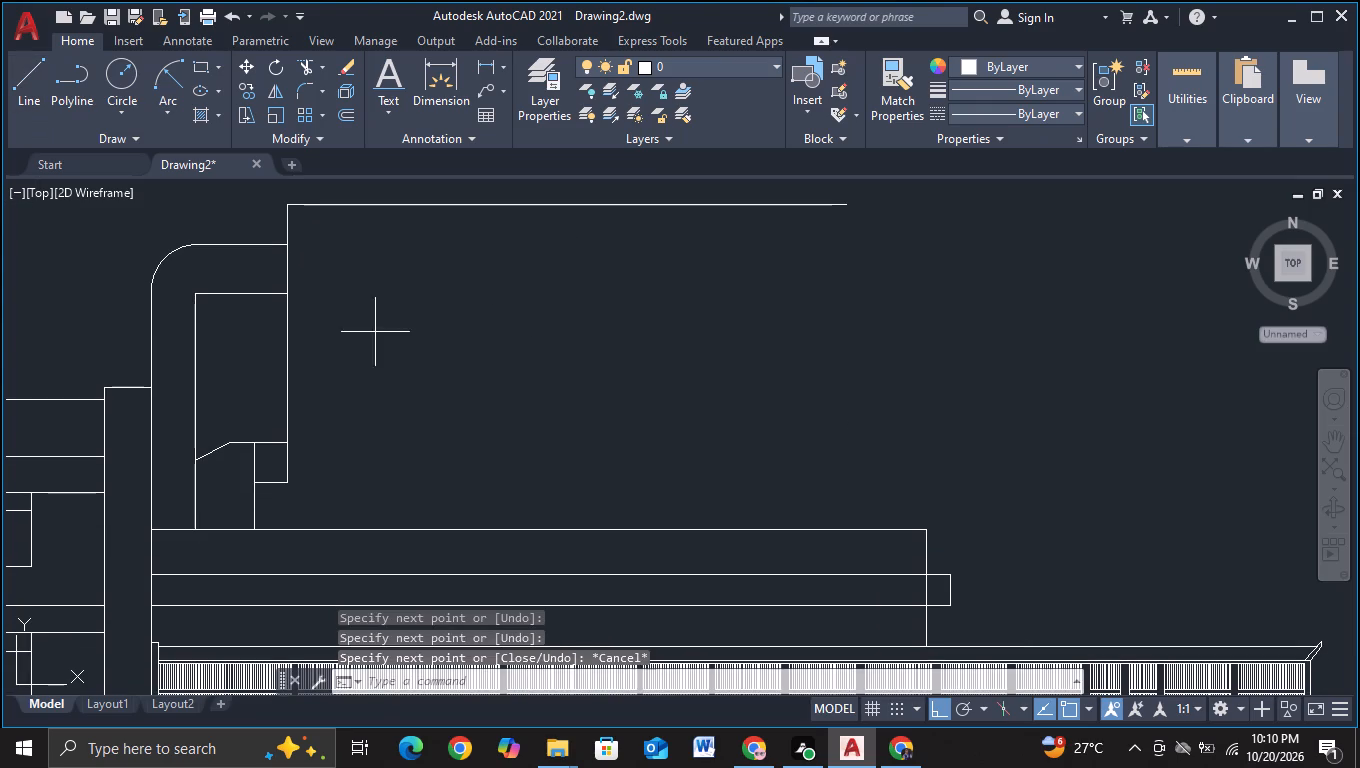
{"action": "scroll", "coordinate": [559, 401], "scroll_direction": "down", "scroll_amount": 1}
{"action": "middle_click_drag", "start_coordinate": [559, 401], "coordinate": [456, 475]}
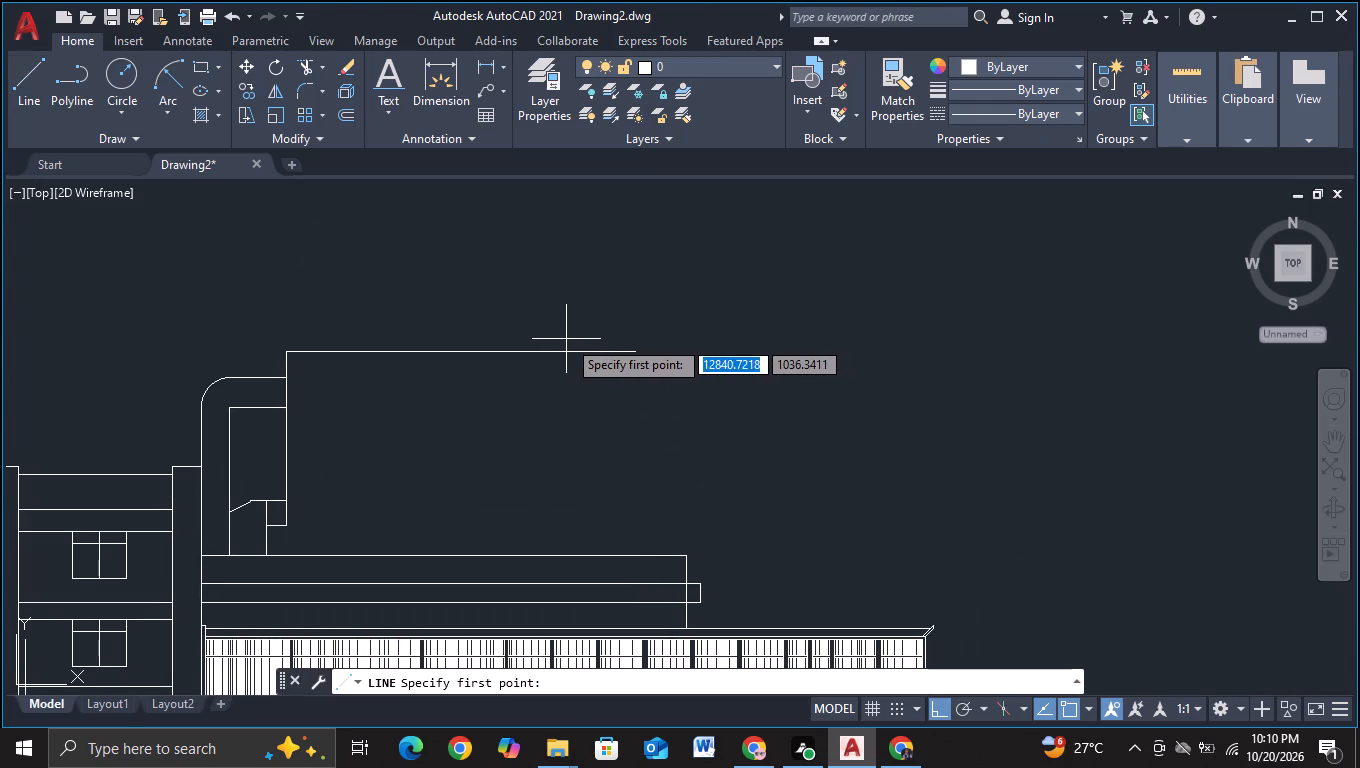
{"action": "left_click", "coordinate": [591, 341]}
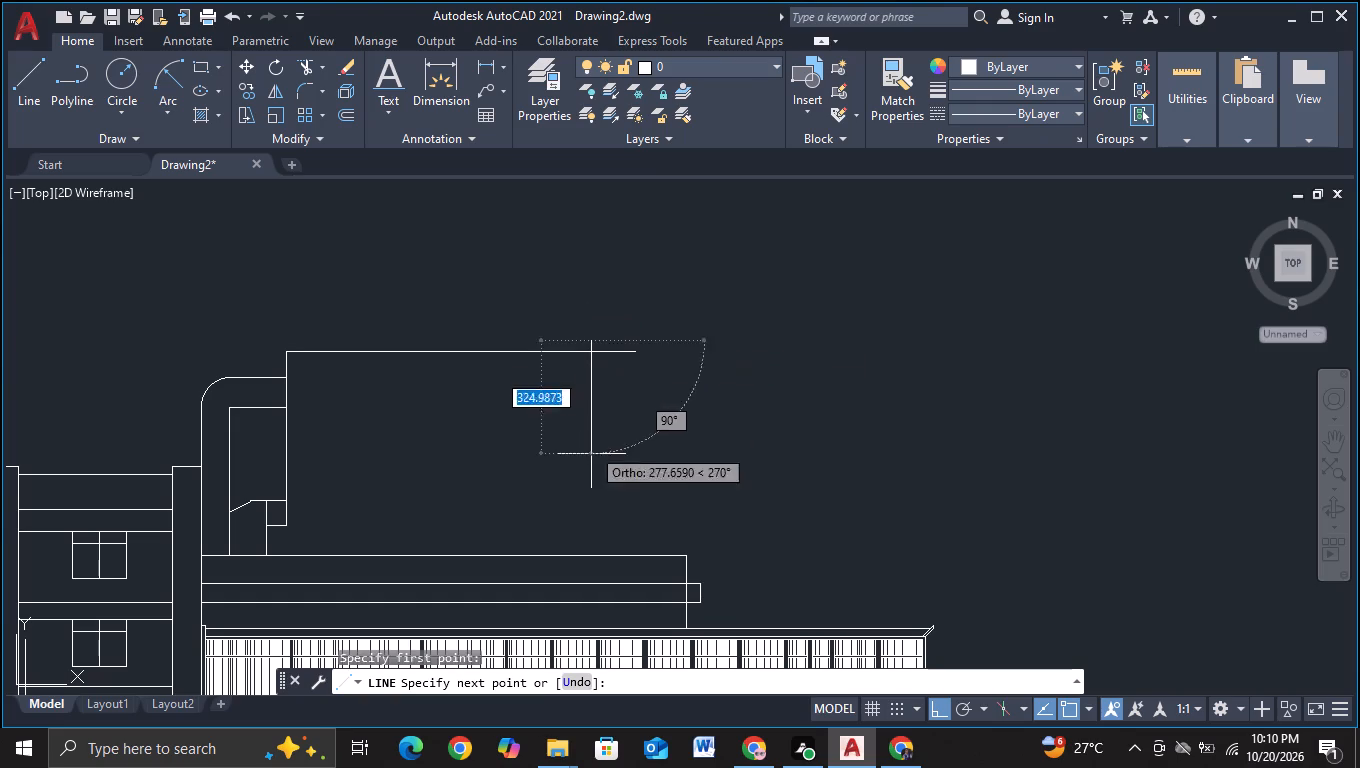
{"action": "middle_click_drag", "start_coordinate": [591, 460], "coordinate": [606, 335]}
{"action": "scroll", "coordinate": [598, 432], "scroll_direction": "up", "scroll_amount": 2}
{"action": "left_click", "coordinate": [581, 460]}
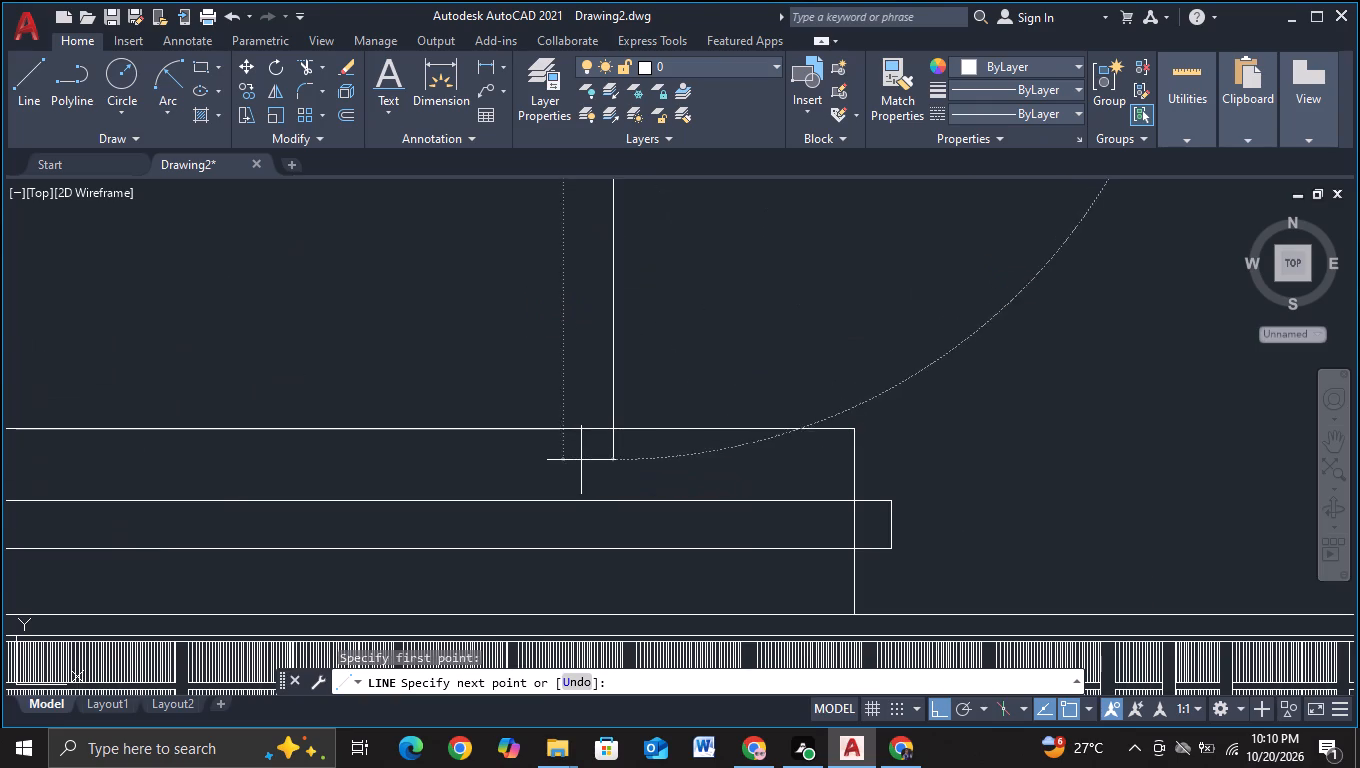
{"action": "key", "text": "Escape"}
Trim the new vertical line below the low block's top edge and the overhanging ends at its upper corner.
{"action": "left_click", "coordinate": [306, 59]}
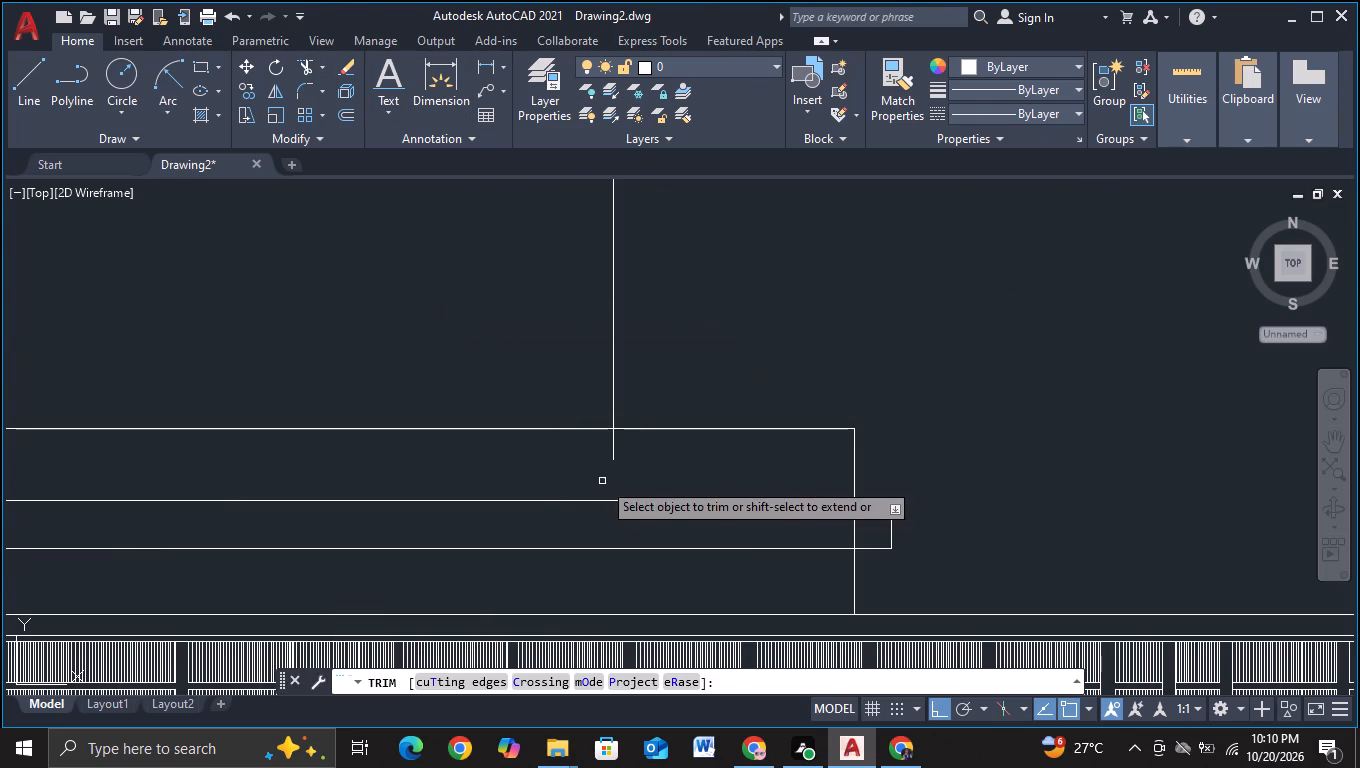
{"action": "left_click", "coordinate": [611, 452]}
{"action": "middle_click_drag", "start_coordinate": [741, 306], "coordinate": [731, 523]}
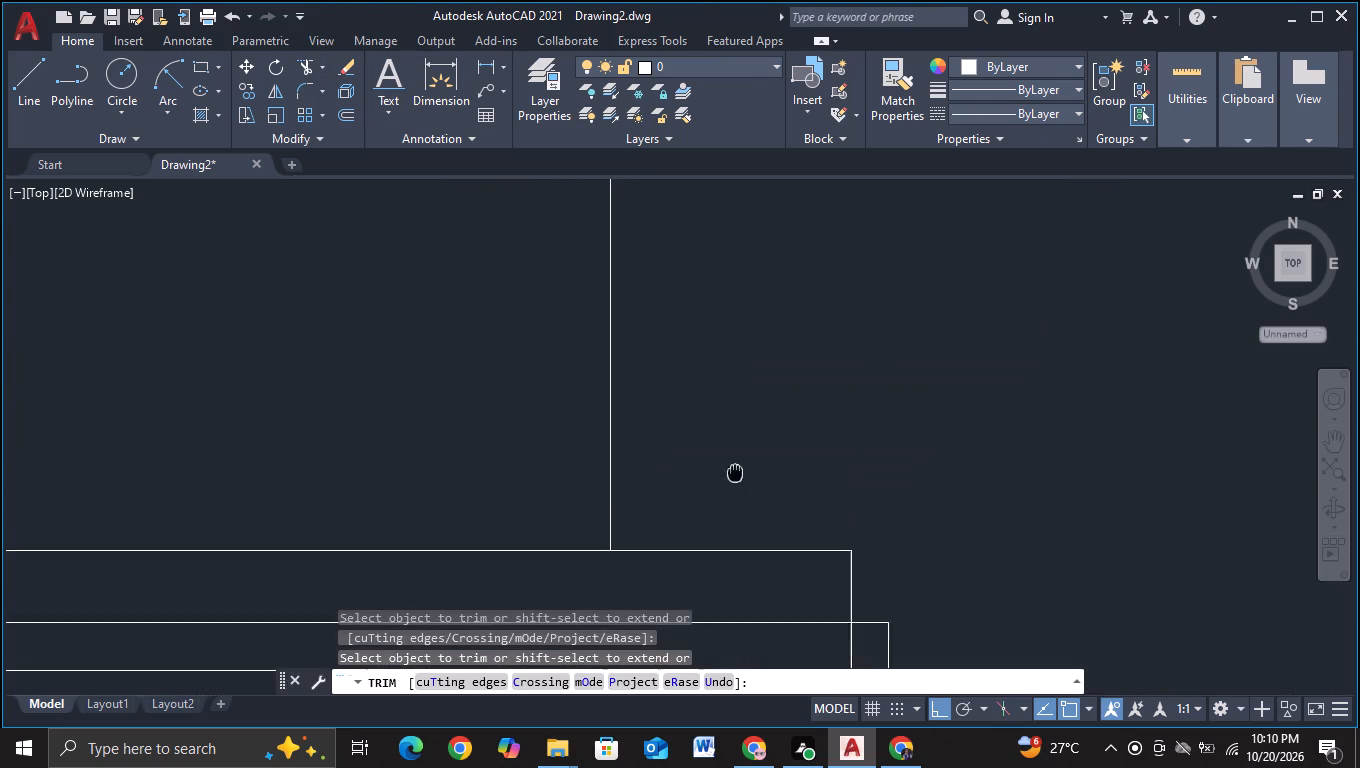
{"action": "middle_click_drag", "start_coordinate": [731, 523], "coordinate": [725, 592]}
{"action": "middle_click_drag", "start_coordinate": [740, 379], "coordinate": [735, 567]}
{"action": "left_click_drag", "start_coordinate": [572, 368], "coordinate": [620, 445]}
{"action": "scroll", "coordinate": [662, 450], "scroll_direction": "down", "scroll_amount": 1}
{"action": "middle_click_drag", "start_coordinate": [715, 468], "coordinate": [735, 371]}
{"action": "key", "text": "Escape"}
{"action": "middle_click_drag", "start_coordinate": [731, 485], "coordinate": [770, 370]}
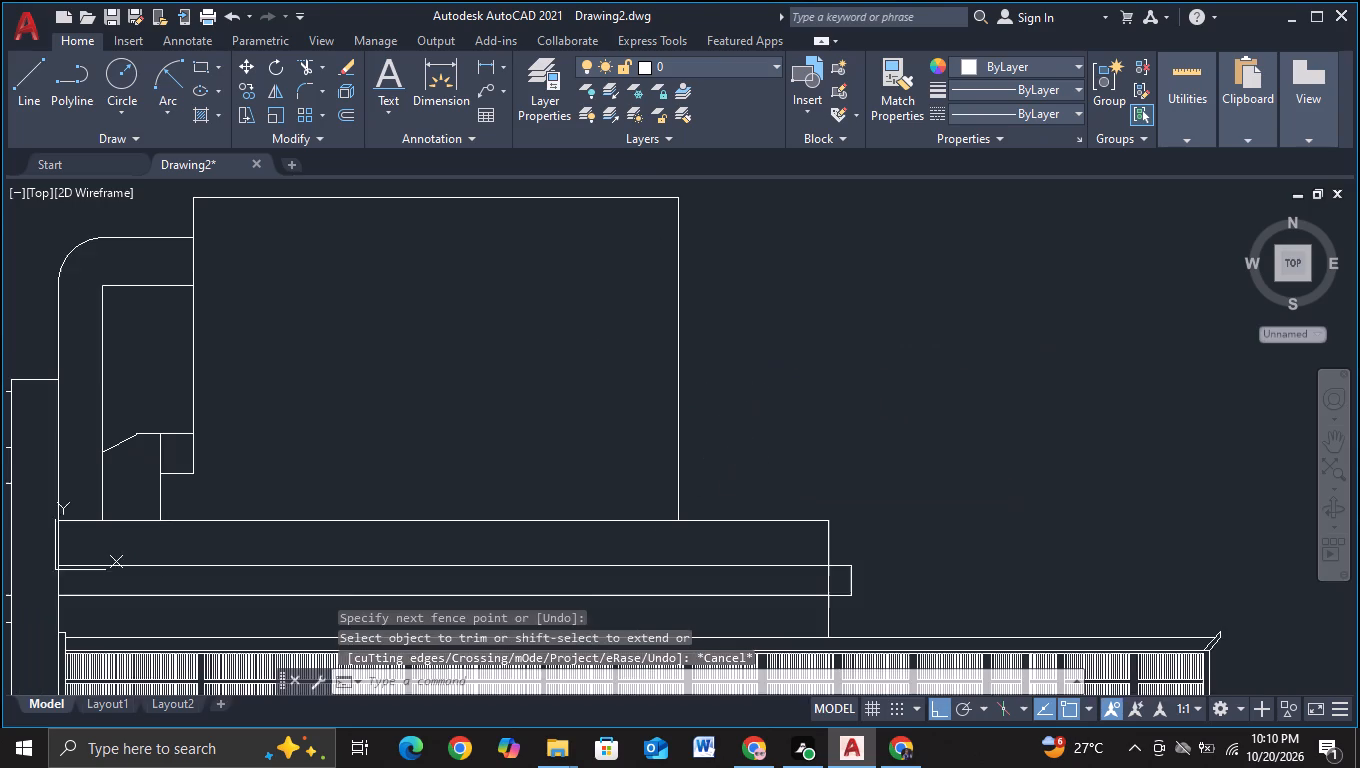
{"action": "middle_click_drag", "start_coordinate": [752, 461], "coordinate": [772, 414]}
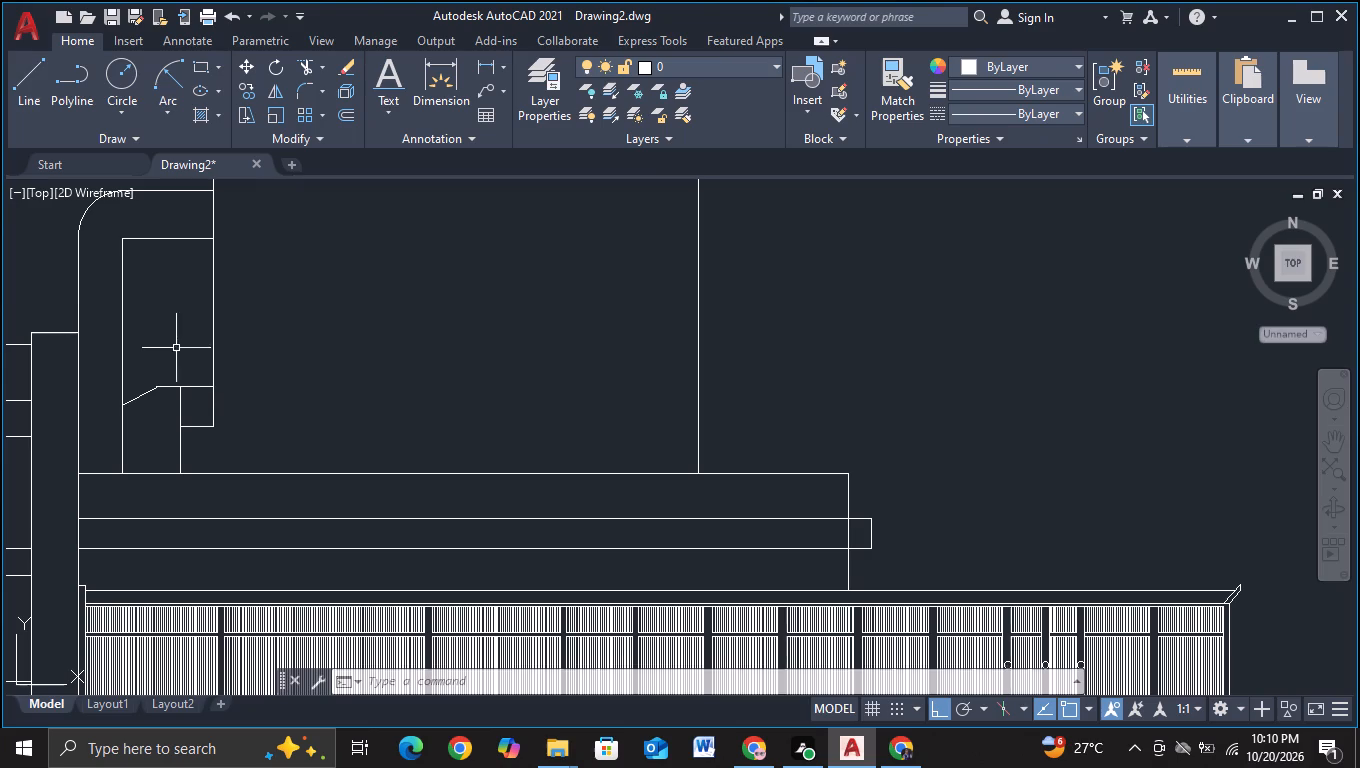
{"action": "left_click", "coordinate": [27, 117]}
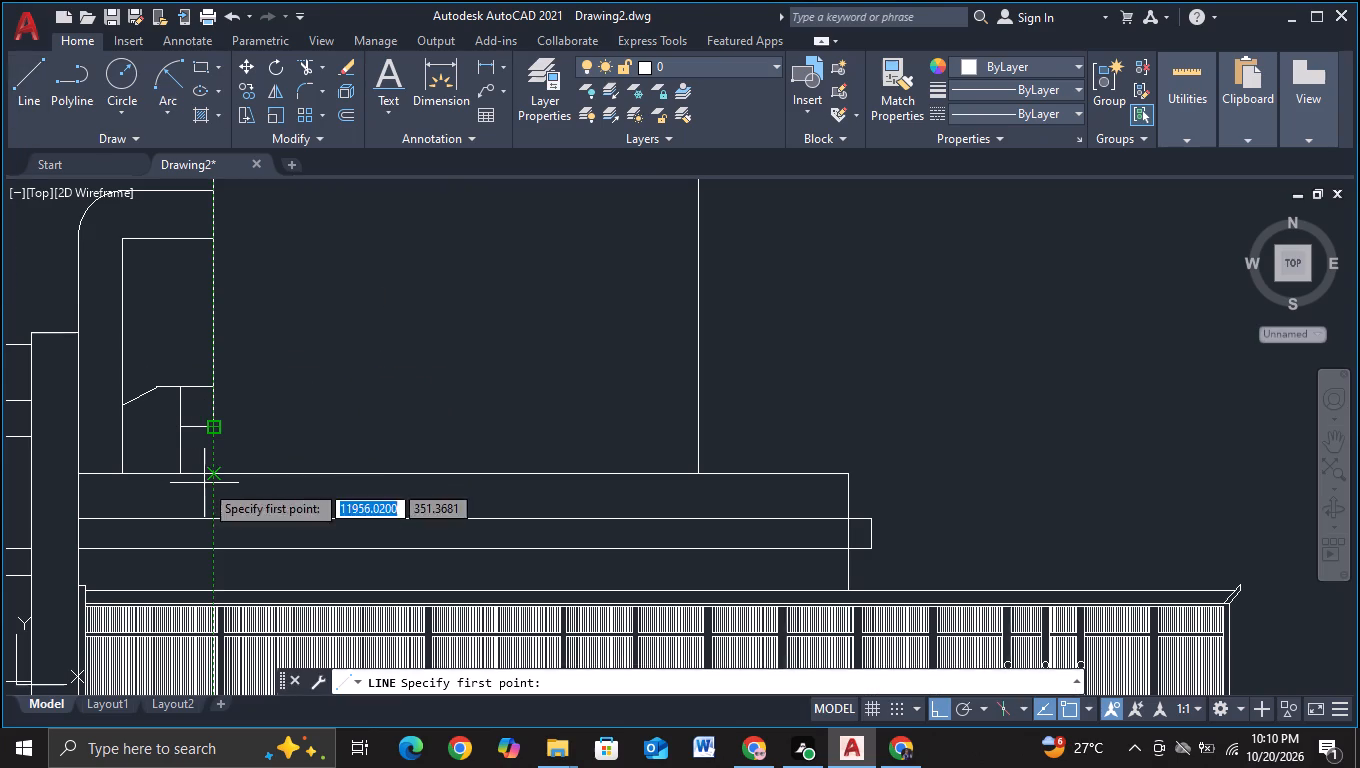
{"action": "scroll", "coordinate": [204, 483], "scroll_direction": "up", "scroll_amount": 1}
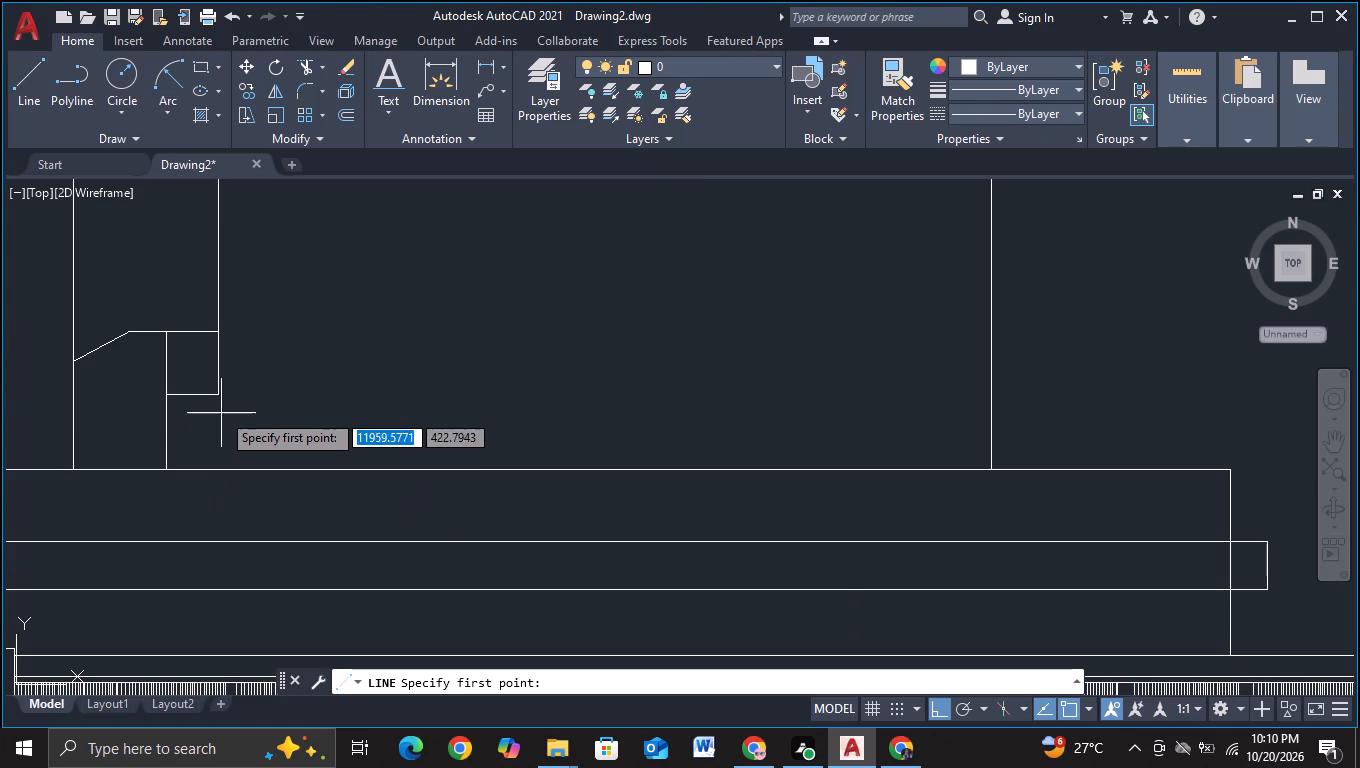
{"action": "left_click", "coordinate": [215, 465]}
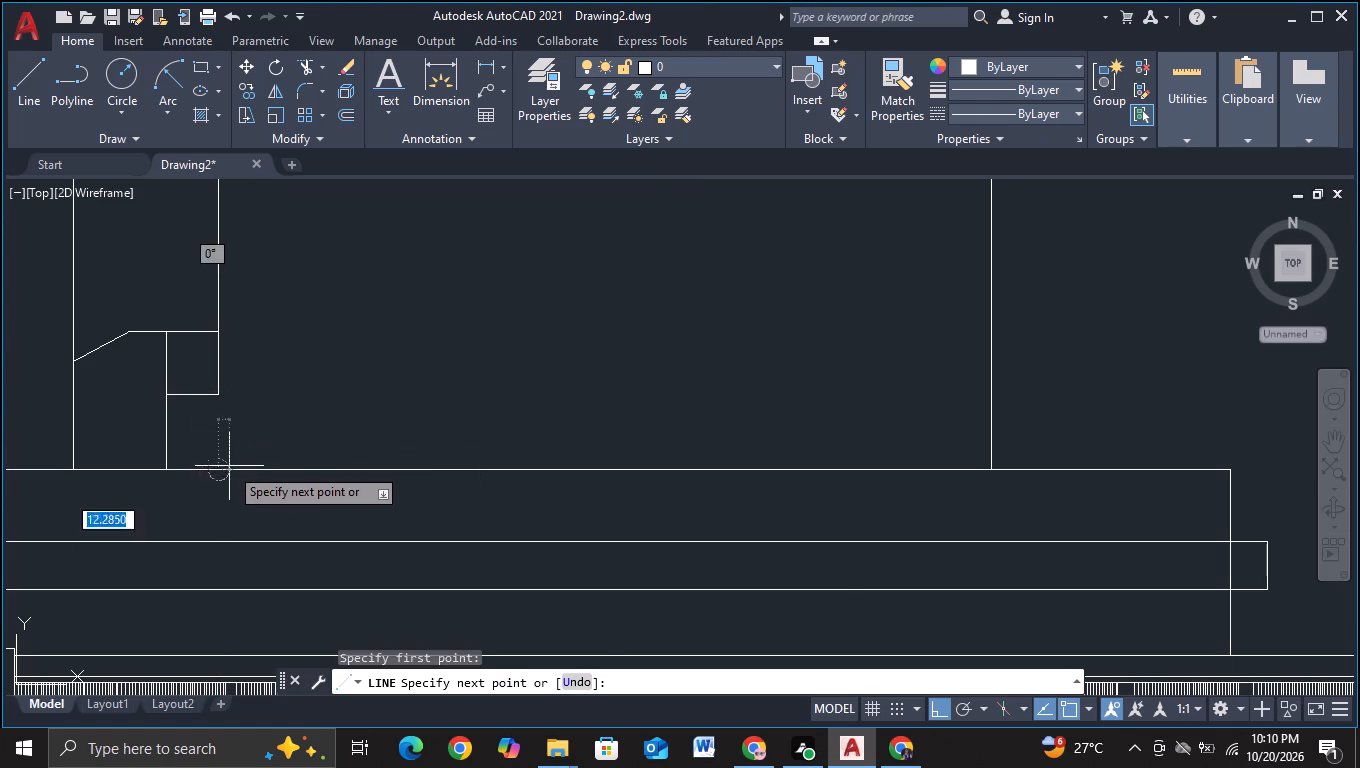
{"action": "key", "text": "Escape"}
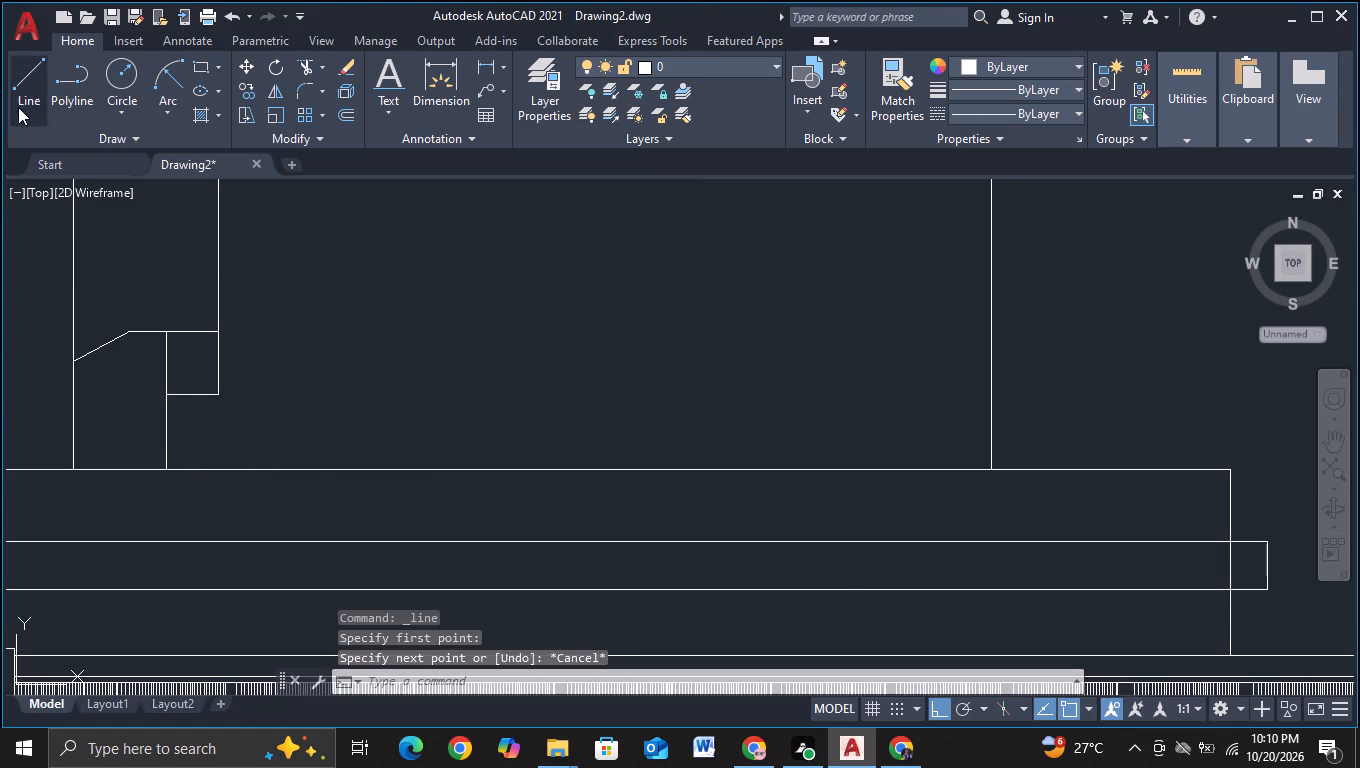
Draw a vertical line from the small block's extension's lower-right corner down past the low block's top edge and trim the overhang.
{"action": "left_click", "coordinate": [18, 107]}
{"action": "left_click", "coordinate": [221, 386]}
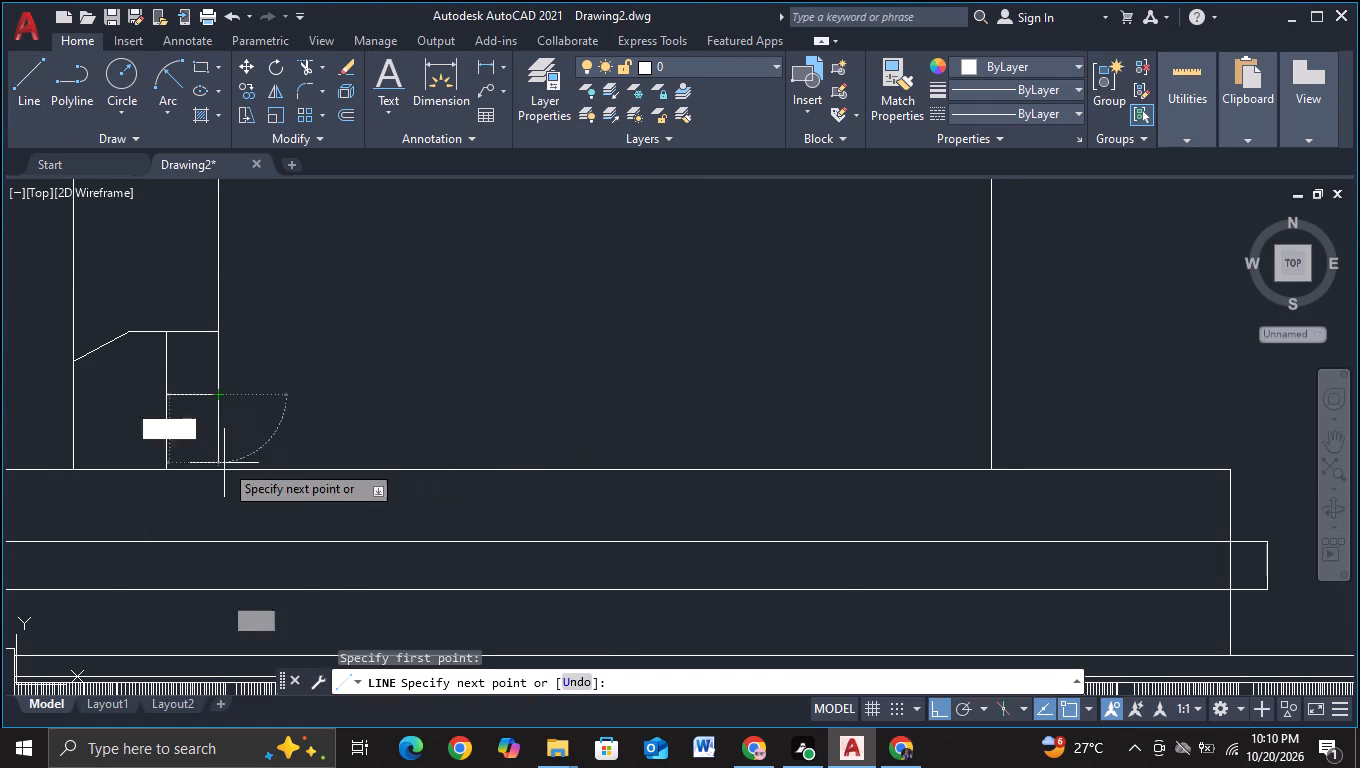
{"action": "left_click", "coordinate": [224, 494]}
{"action": "key", "text": "Escape"}
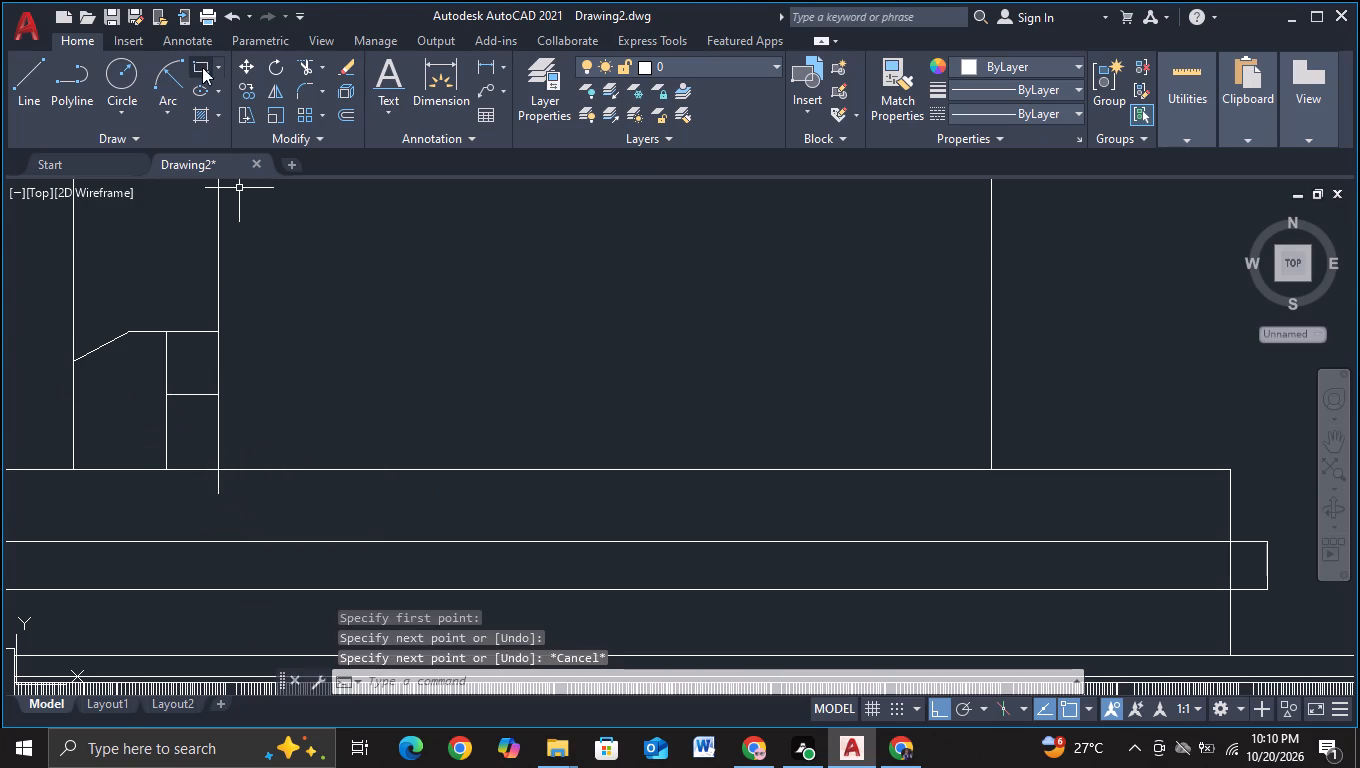
{"action": "left_click", "coordinate": [298, 63]}
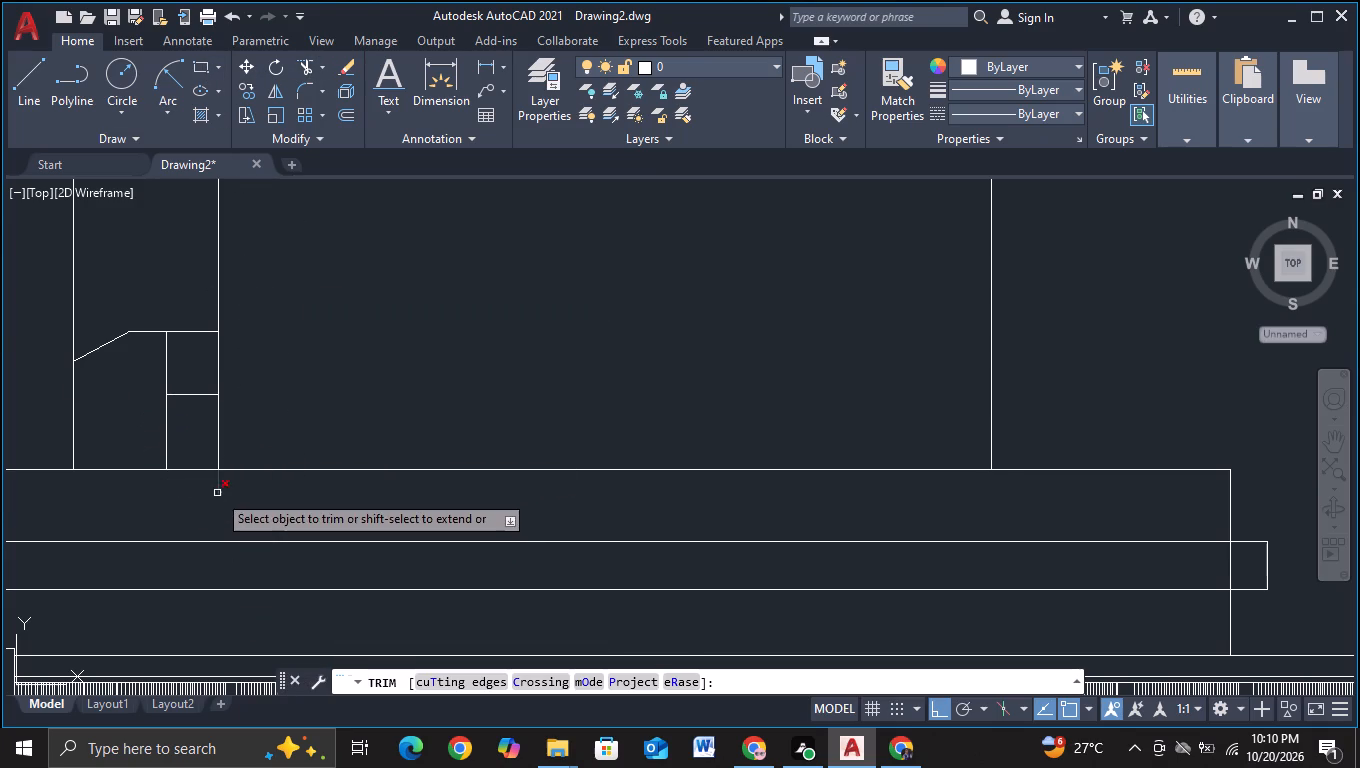
{"action": "left_click", "coordinate": [217, 493]}
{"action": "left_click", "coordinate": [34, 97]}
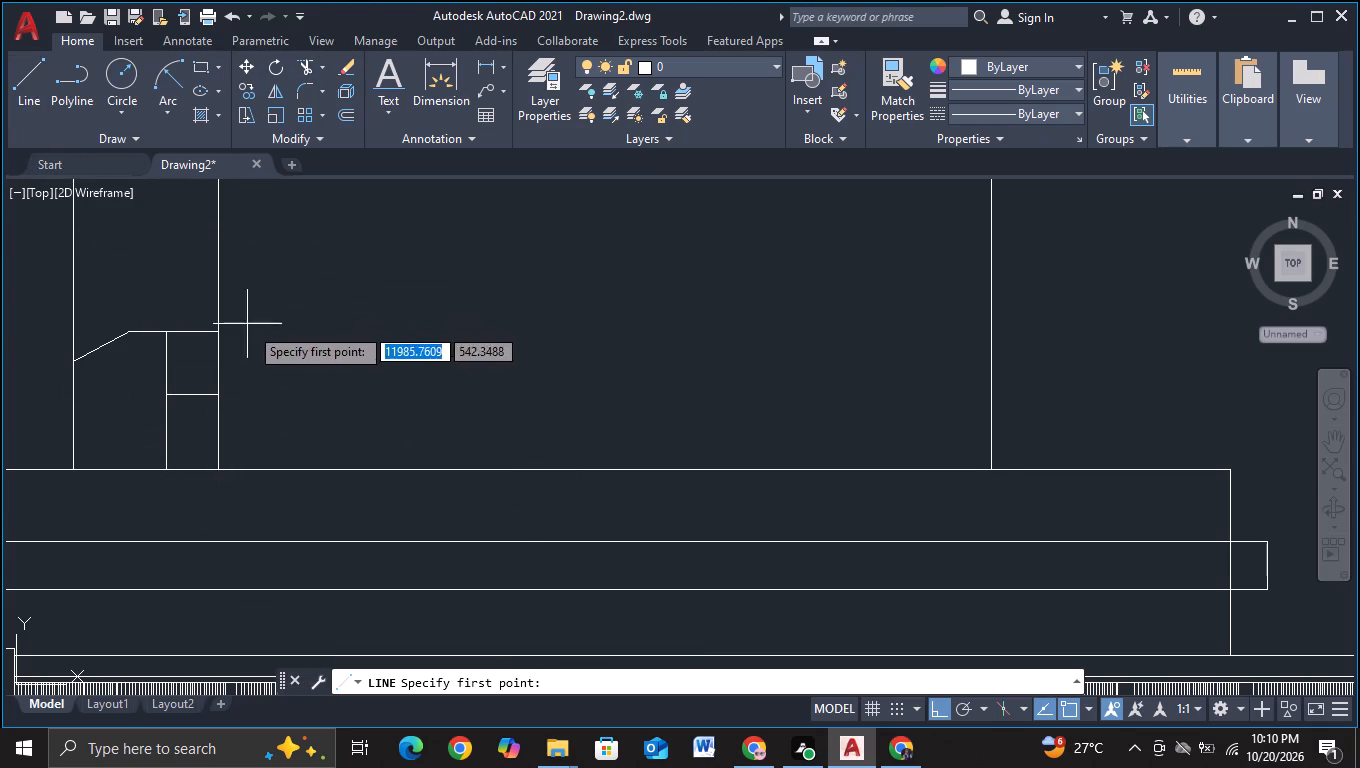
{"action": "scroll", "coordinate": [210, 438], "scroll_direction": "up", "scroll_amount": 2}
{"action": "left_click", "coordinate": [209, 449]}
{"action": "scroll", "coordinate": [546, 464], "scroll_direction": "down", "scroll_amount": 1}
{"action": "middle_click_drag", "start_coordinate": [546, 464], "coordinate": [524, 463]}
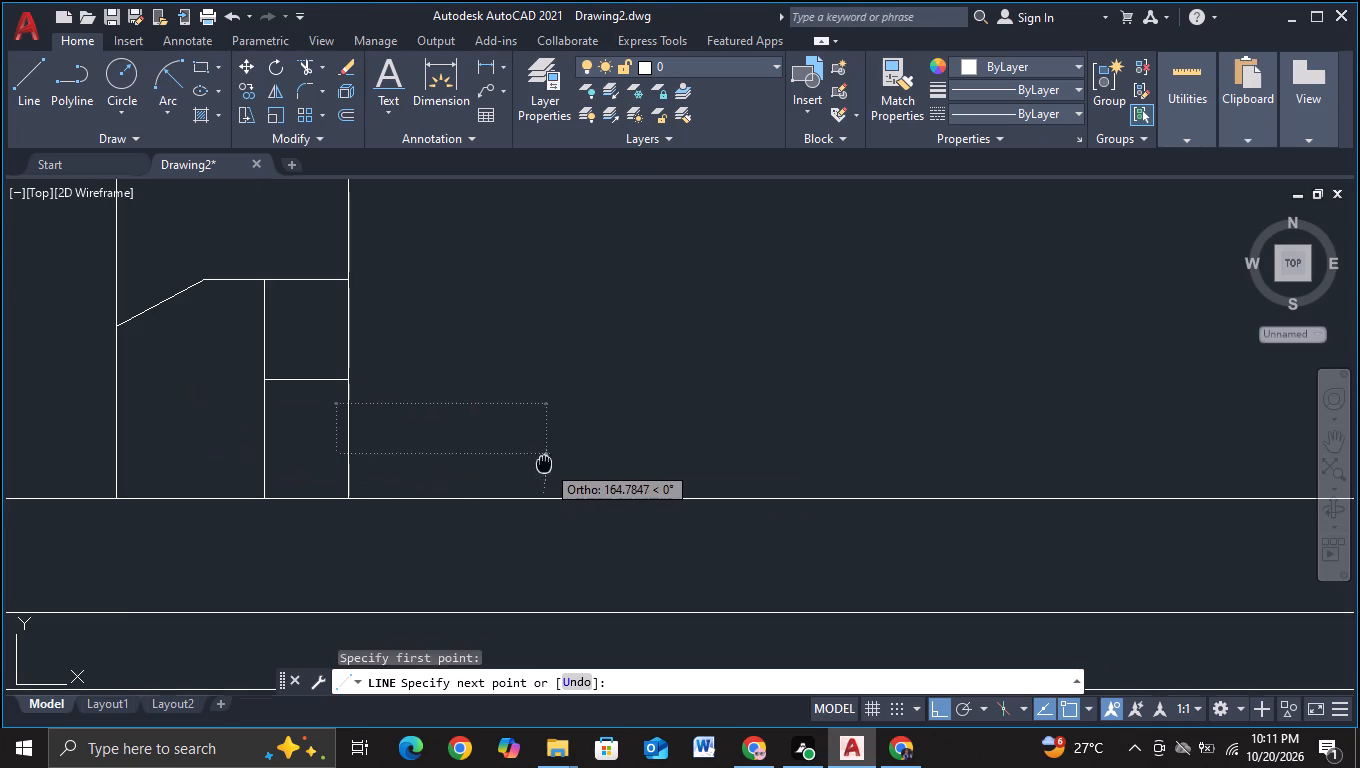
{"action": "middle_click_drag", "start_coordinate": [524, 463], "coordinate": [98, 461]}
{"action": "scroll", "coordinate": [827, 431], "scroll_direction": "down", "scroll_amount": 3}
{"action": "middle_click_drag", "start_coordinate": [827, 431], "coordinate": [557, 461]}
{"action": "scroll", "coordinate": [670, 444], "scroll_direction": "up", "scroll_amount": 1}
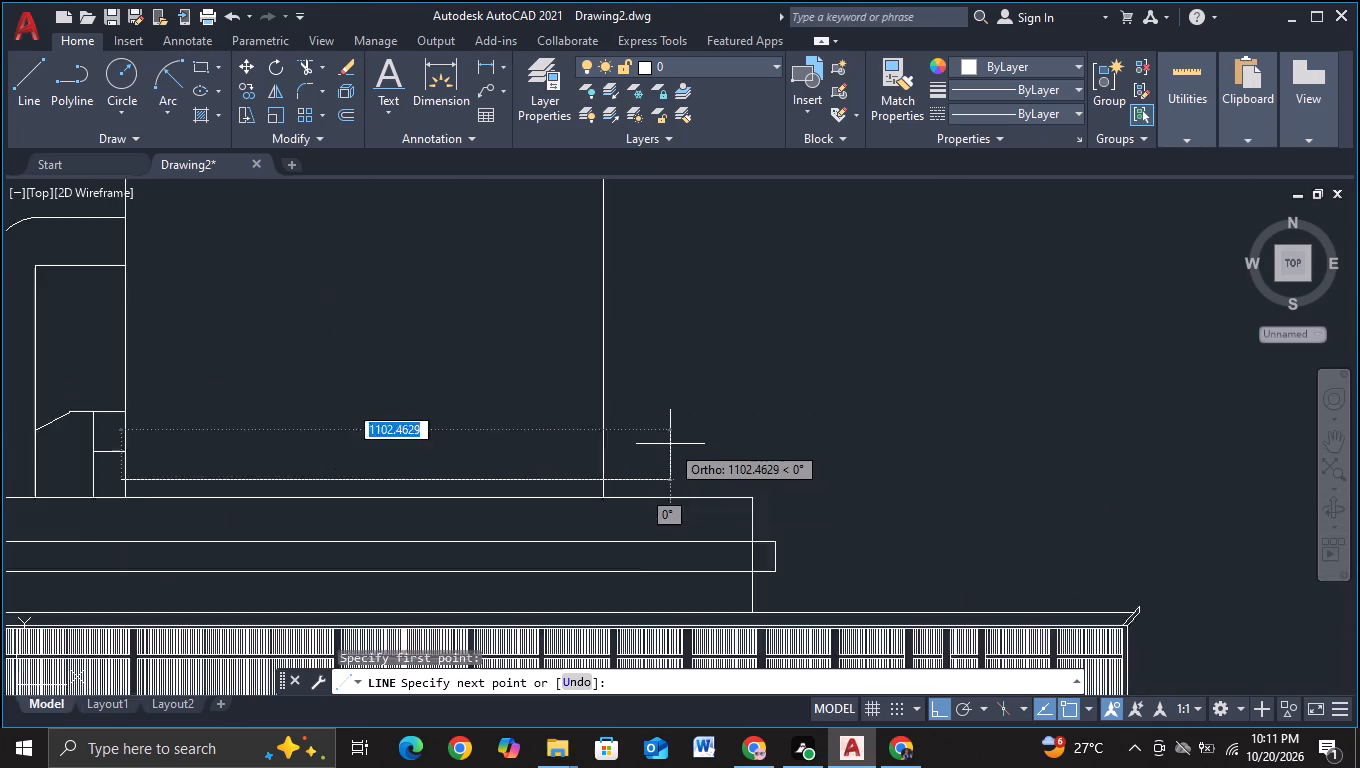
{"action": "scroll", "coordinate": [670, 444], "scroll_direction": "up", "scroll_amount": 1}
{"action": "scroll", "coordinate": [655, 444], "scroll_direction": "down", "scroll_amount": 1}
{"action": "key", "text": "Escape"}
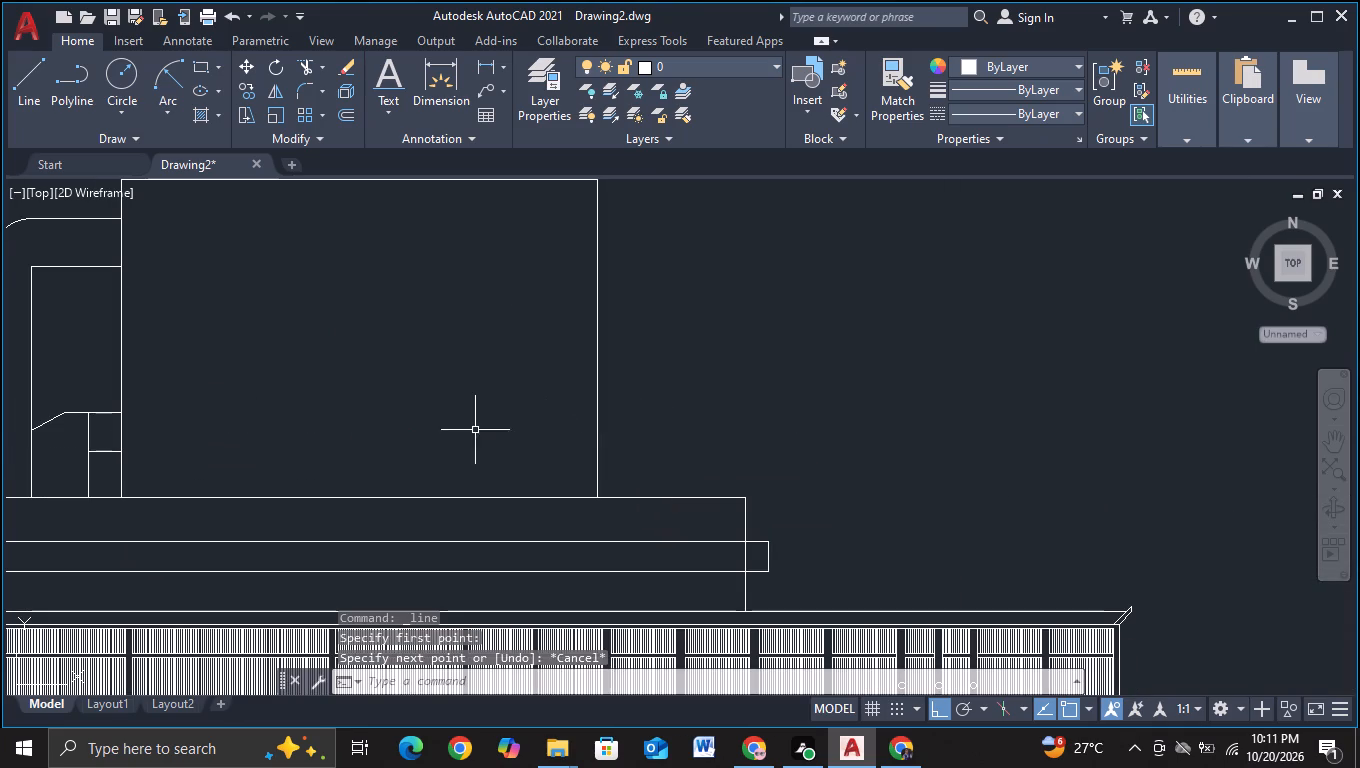
Draw a horizontal line across the large volume, starting about 38 units below the small block's extension's lower-right corner, and trim its right overhang.
{"action": "middle_click_drag", "start_coordinate": [444, 430], "coordinate": [842, 360]}
{"action": "left_click", "coordinate": [40, 91]}
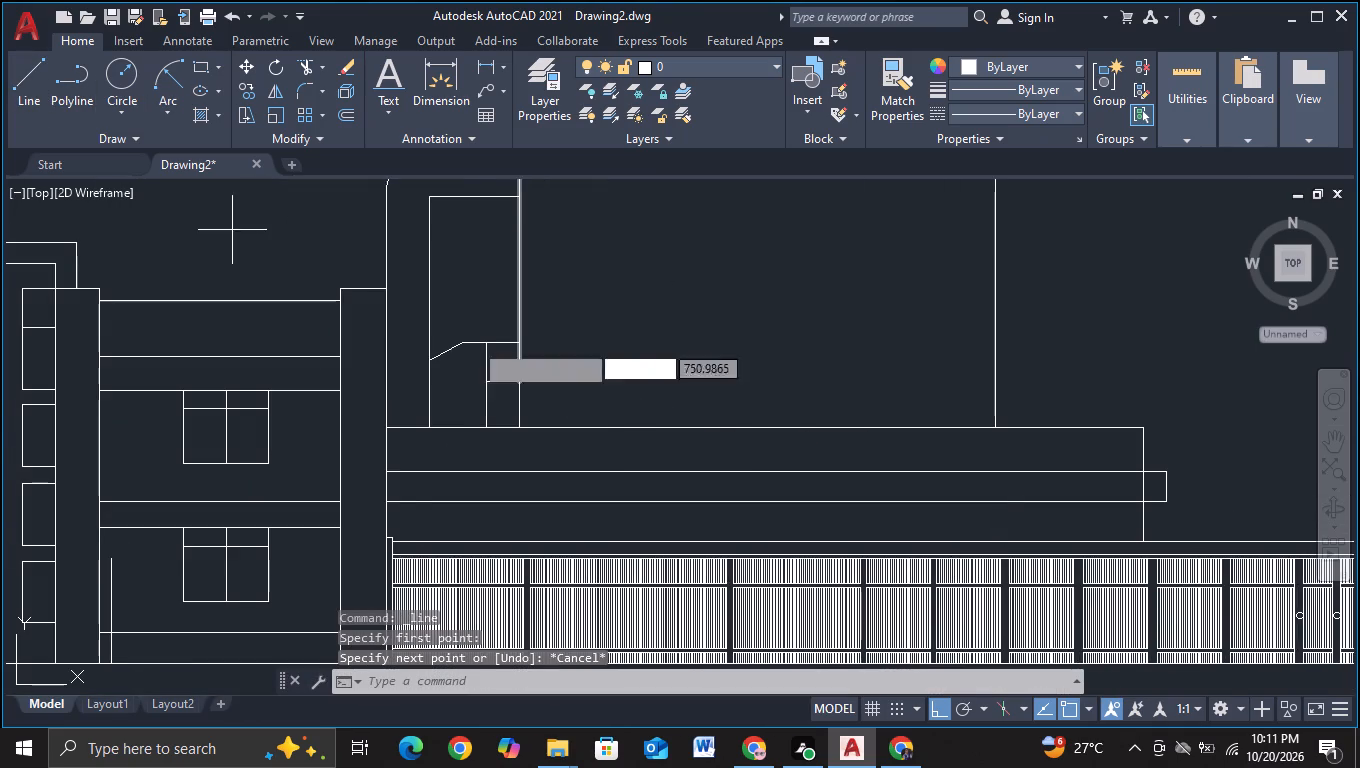
{"action": "scroll", "coordinate": [608, 424], "scroll_direction": "up", "scroll_amount": 2}
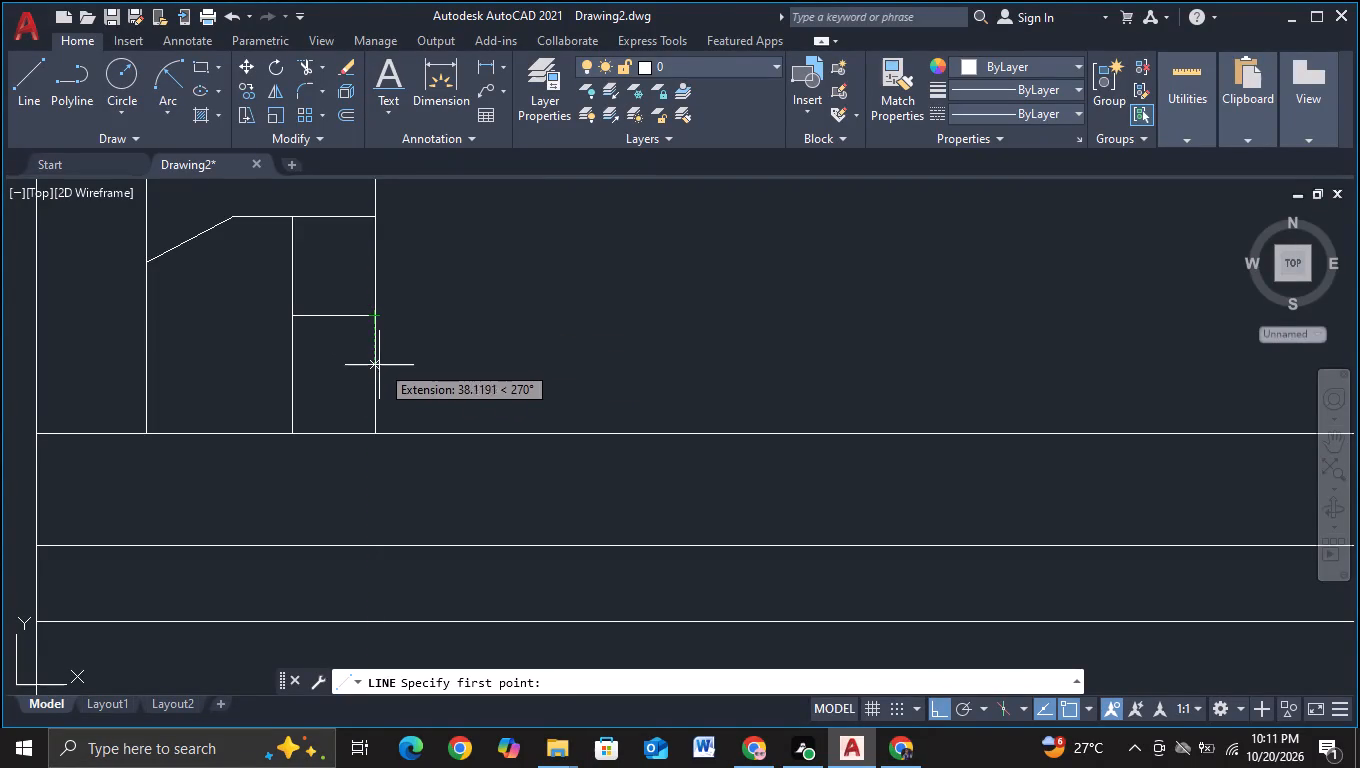
{"action": "left_click", "coordinate": [378, 367]}
{"action": "scroll", "coordinate": [558, 359], "scroll_direction": "down", "scroll_amount": 2}
{"action": "middle_click_drag", "start_coordinate": [561, 359], "coordinate": [554, 361]}
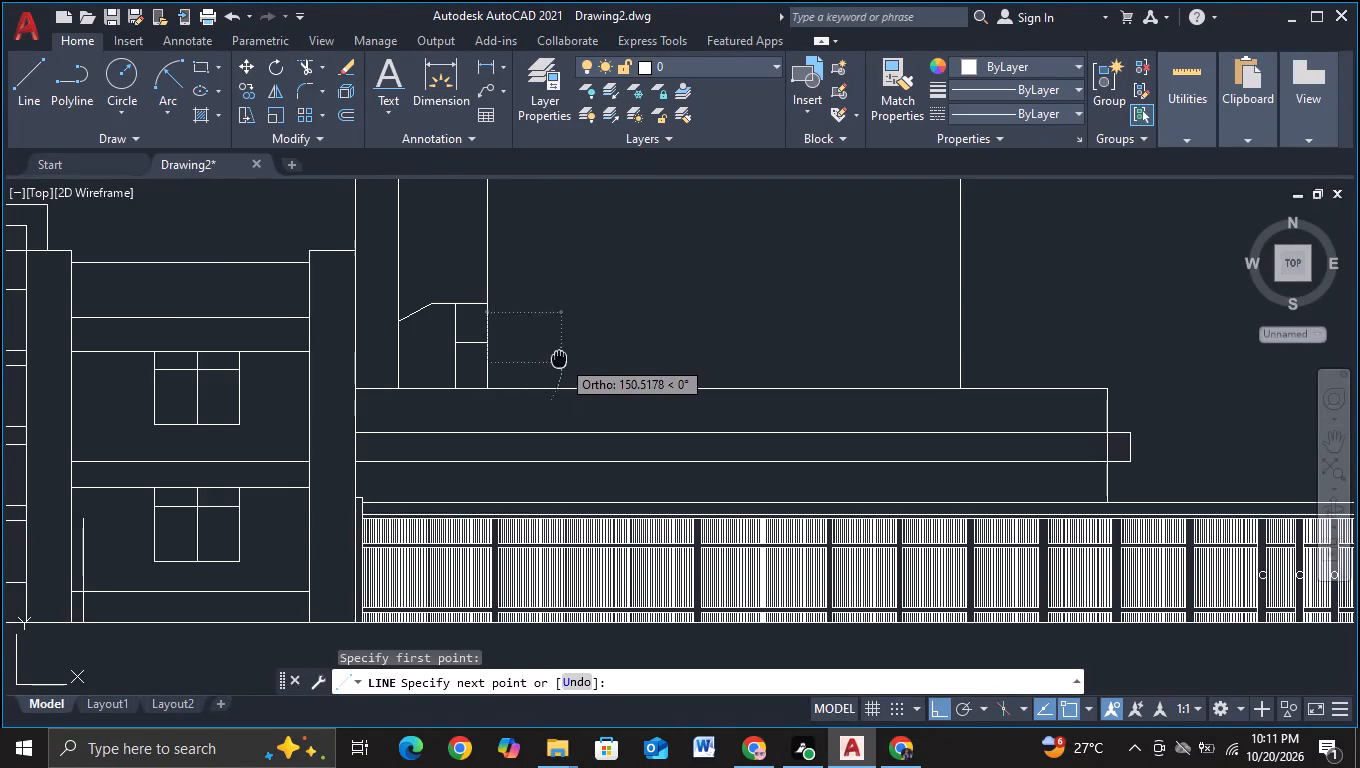
{"action": "middle_click_drag", "start_coordinate": [554, 361], "coordinate": [355, 402]}
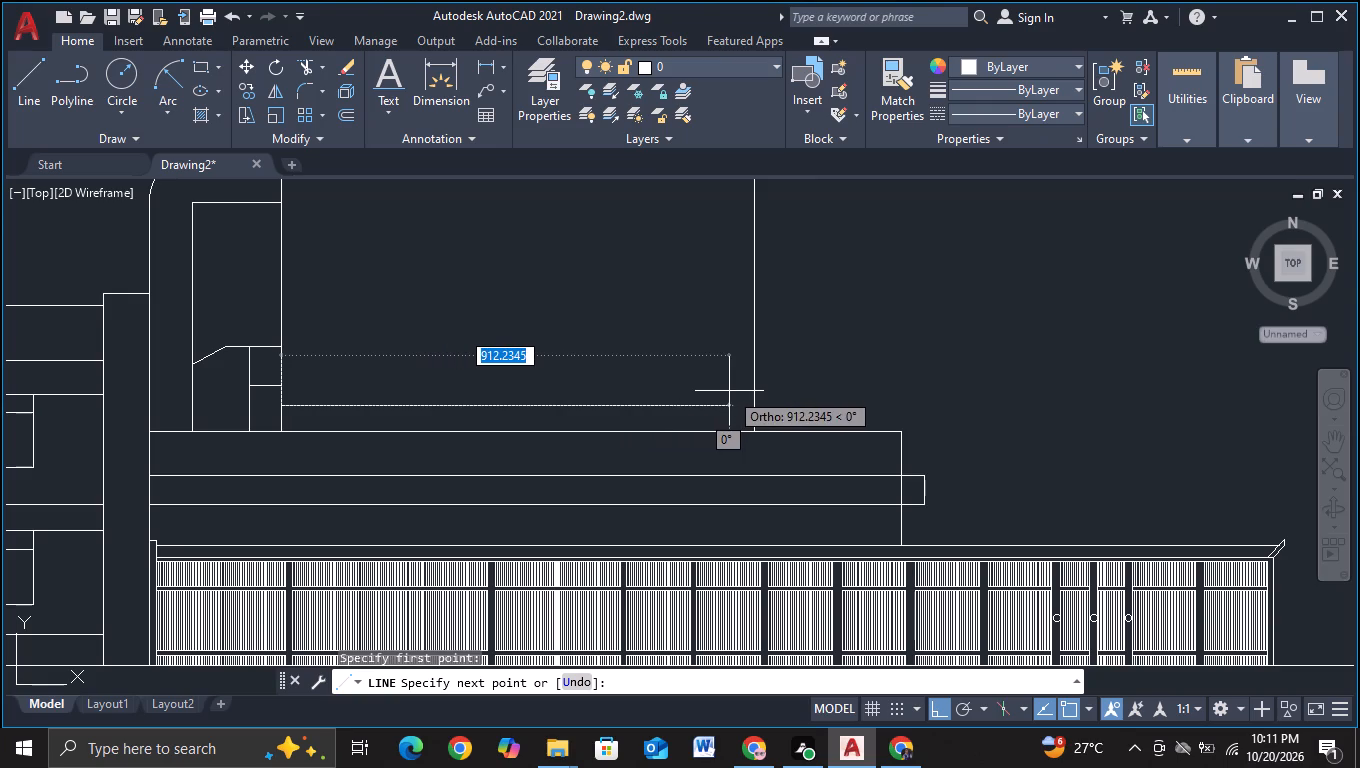
{"action": "left_click", "coordinate": [783, 386]}
{"action": "key", "text": "Escape"}
{"action": "left_click", "coordinate": [307, 66]}
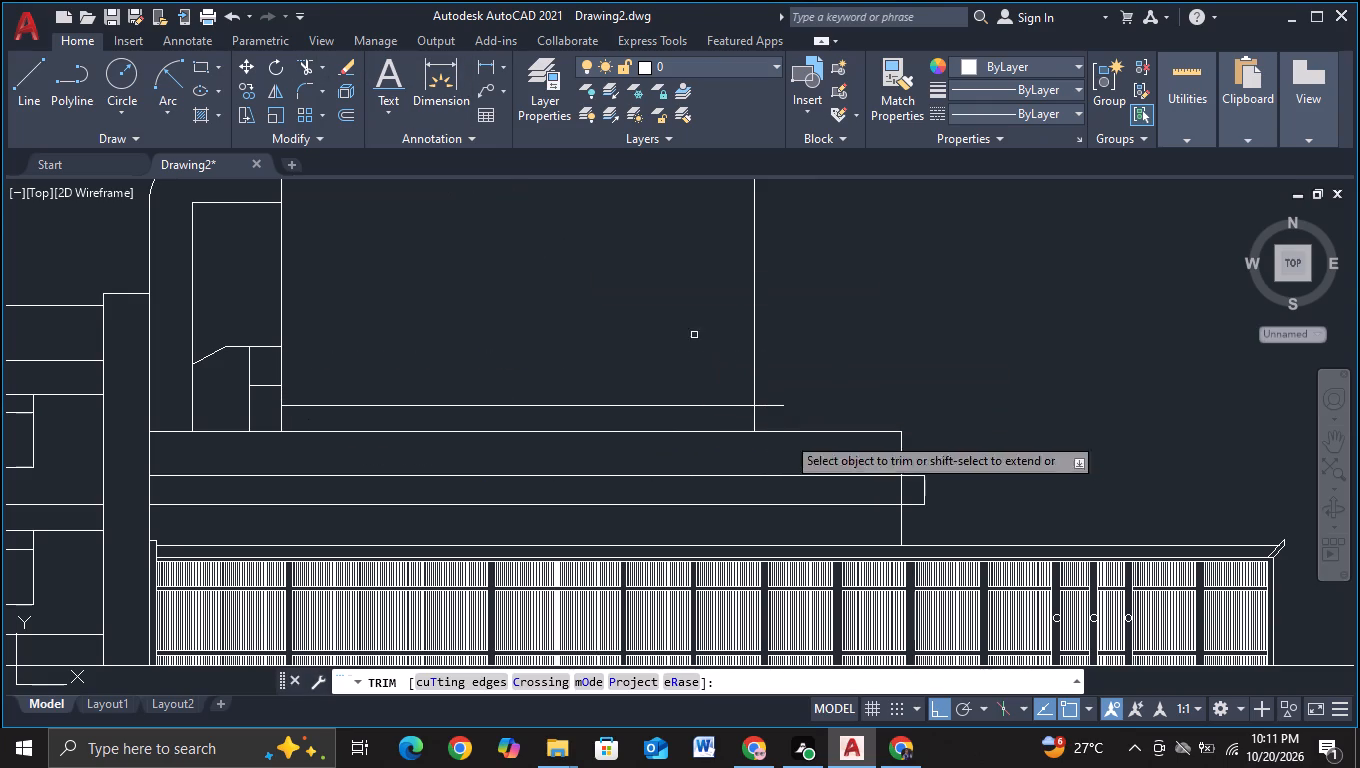
{"action": "left_click", "coordinate": [761, 406]}
Draw a short vertical line near the base strip's left end and trim it to the strip's top line and the low block's top edge.
{"action": "middle_click_drag", "start_coordinate": [484, 354], "coordinate": [672, 288]}
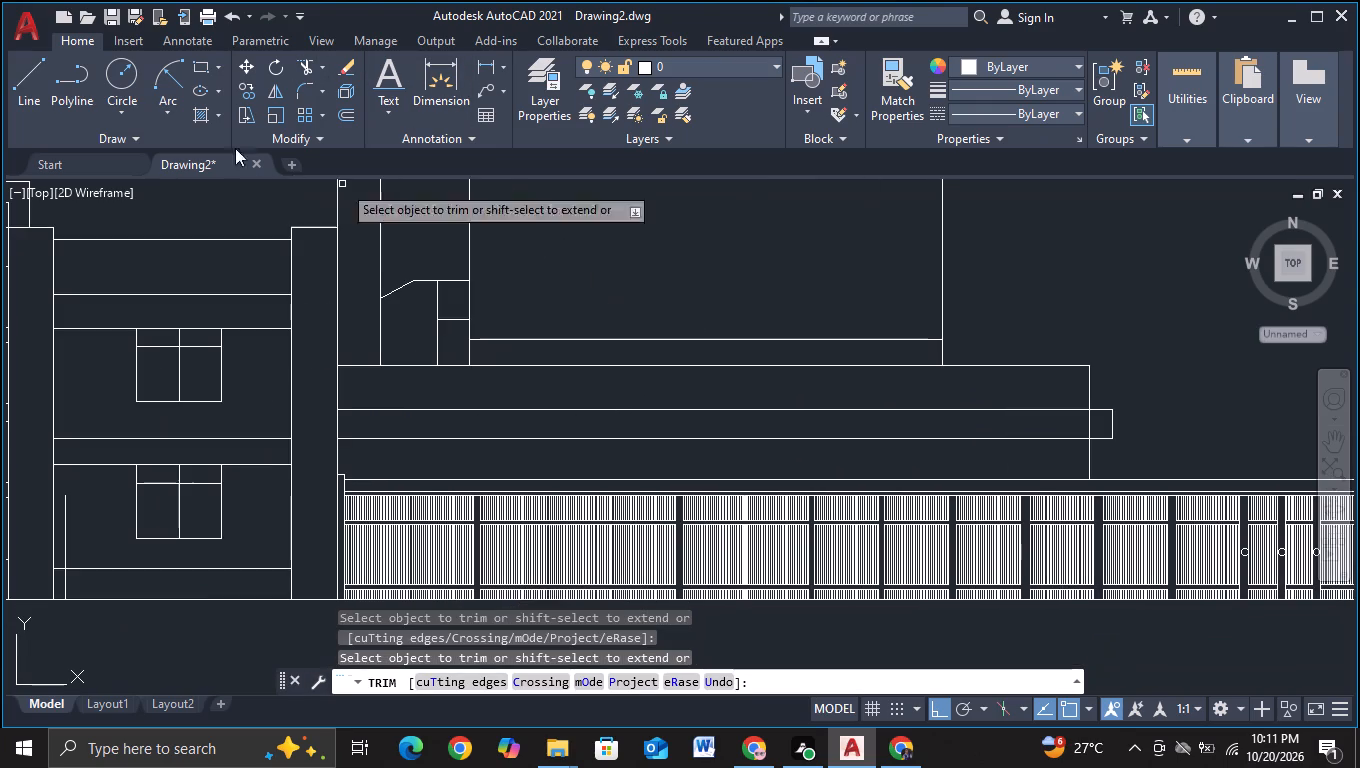
{"action": "left_click", "coordinate": [13, 93]}
{"action": "scroll", "coordinate": [354, 266], "scroll_direction": "up", "scroll_amount": 2}
{"action": "middle_click_drag", "start_coordinate": [725, 400], "coordinate": [637, 384]}
{"action": "scroll", "coordinate": [677, 410], "scroll_direction": "up", "scroll_amount": 1}
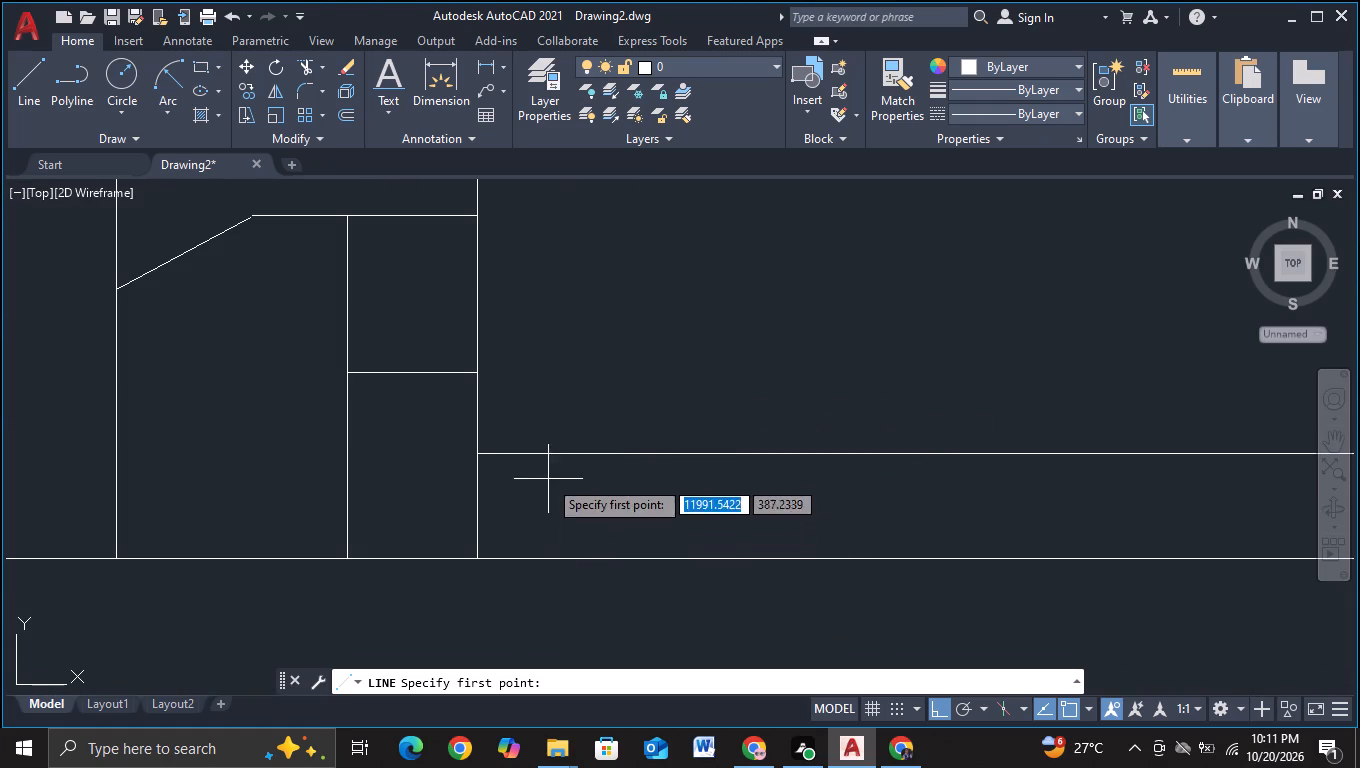
{"action": "left_click", "coordinate": [549, 437]}
{"action": "left_click", "coordinate": [549, 586]}
{"action": "key", "text": "Escape"}
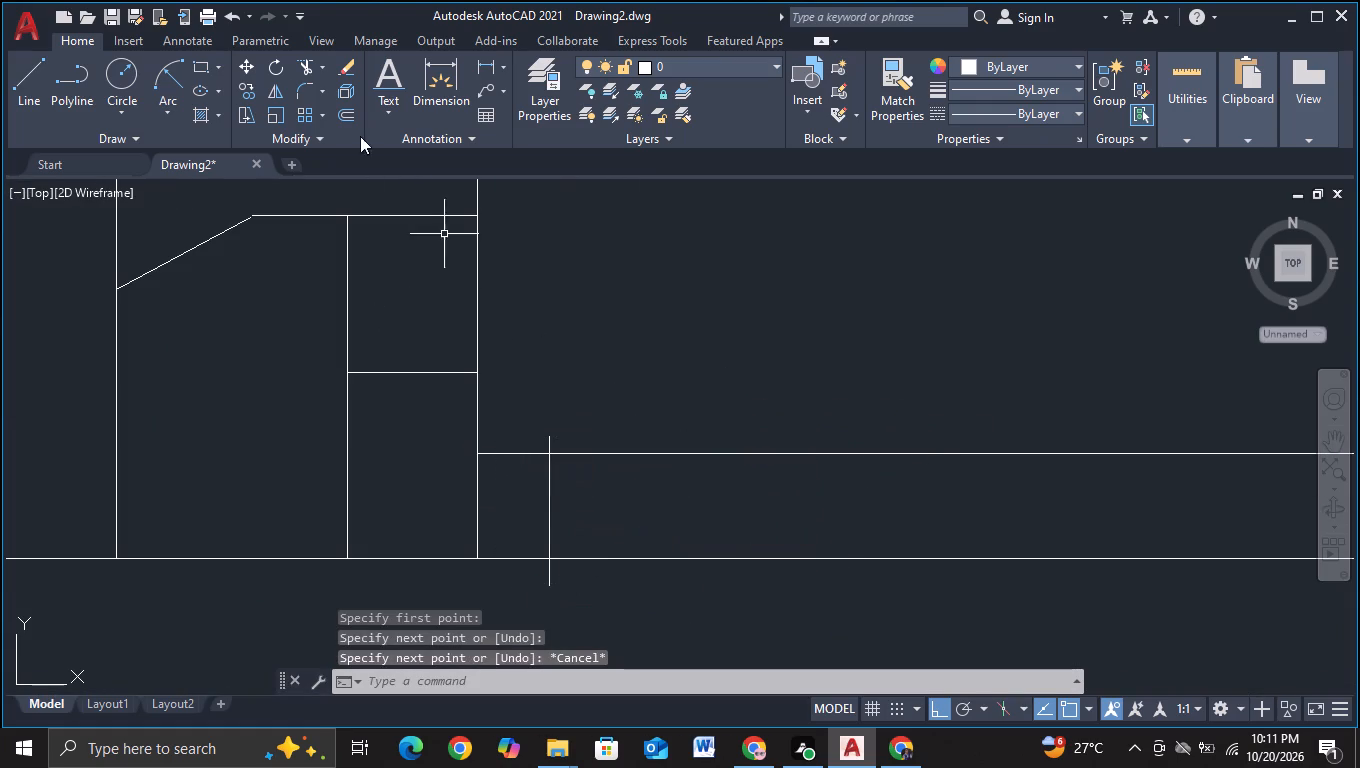
{"action": "left_click", "coordinate": [296, 68]}
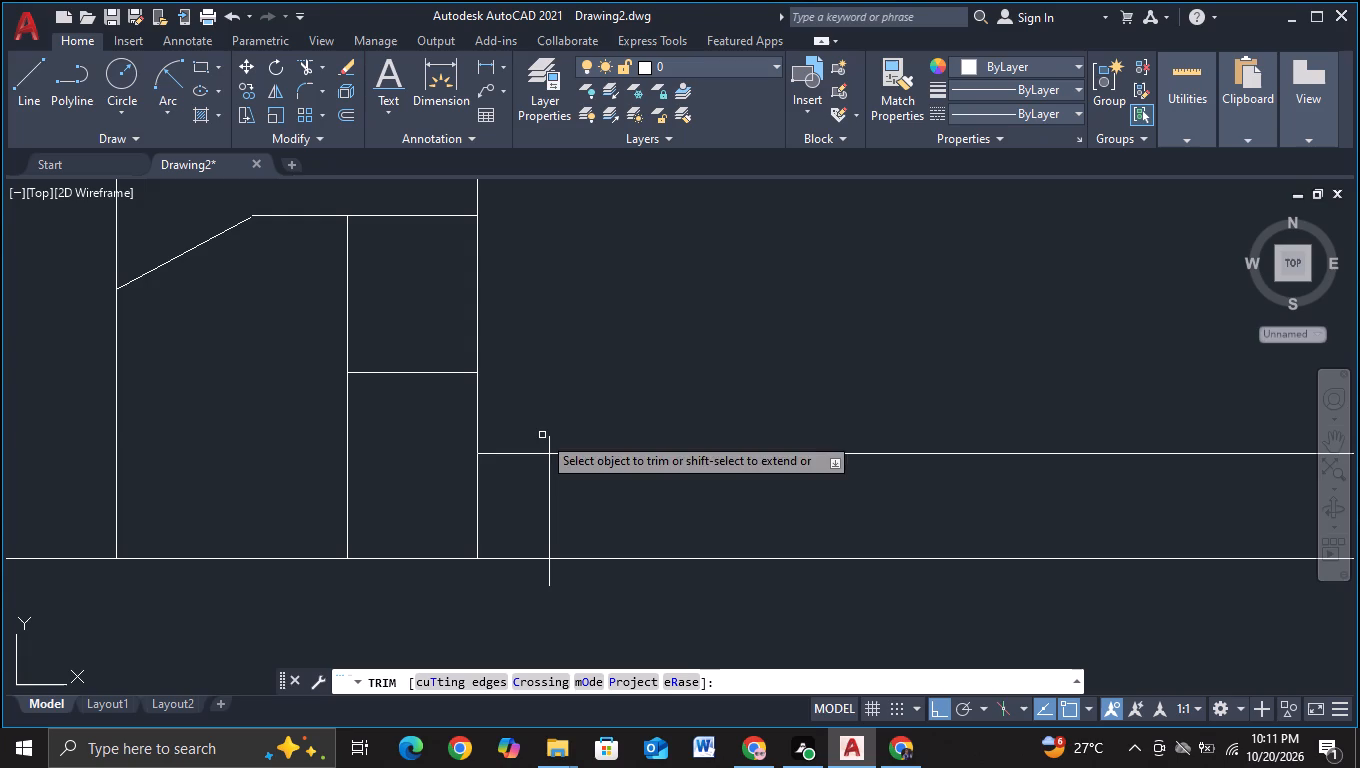
{"action": "left_click", "coordinate": [547, 438]}
{"action": "left_click", "coordinate": [550, 572]}
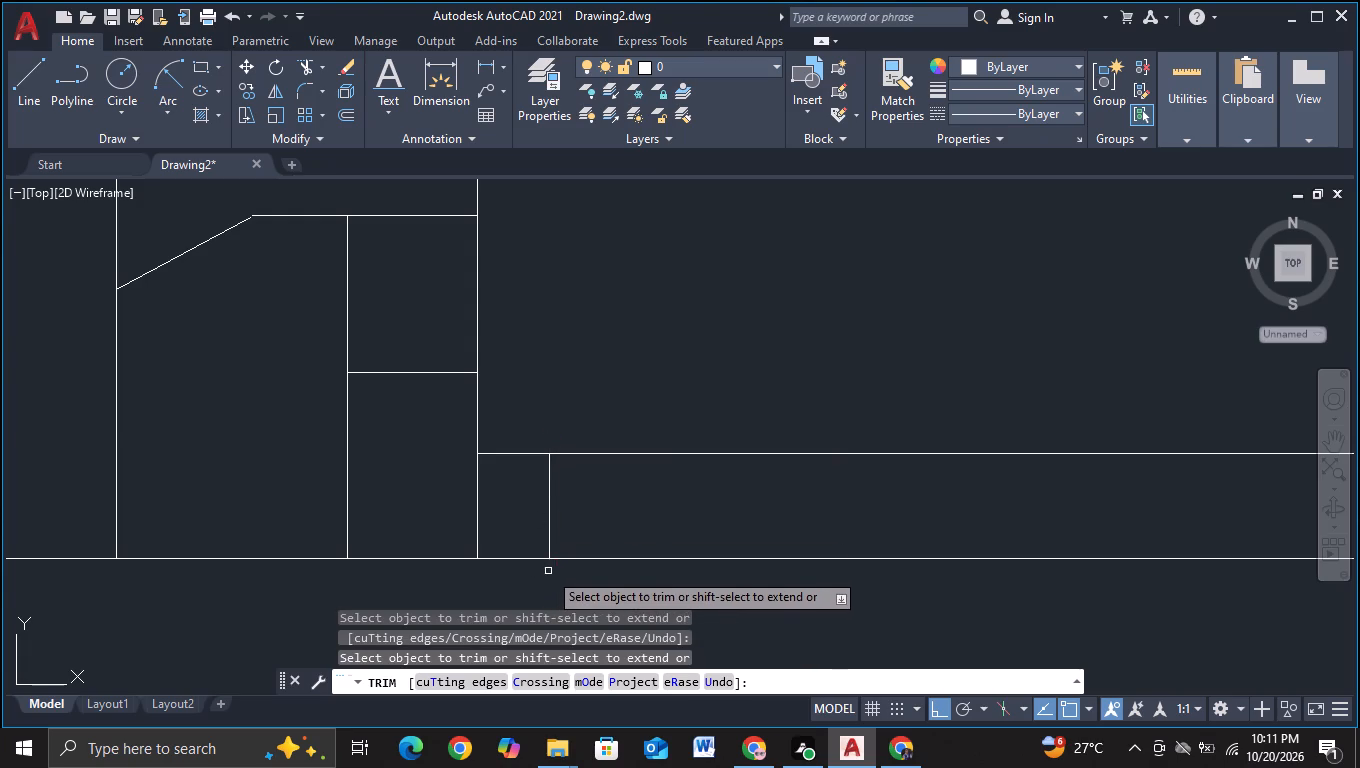
{"action": "key", "text": "Escape"}
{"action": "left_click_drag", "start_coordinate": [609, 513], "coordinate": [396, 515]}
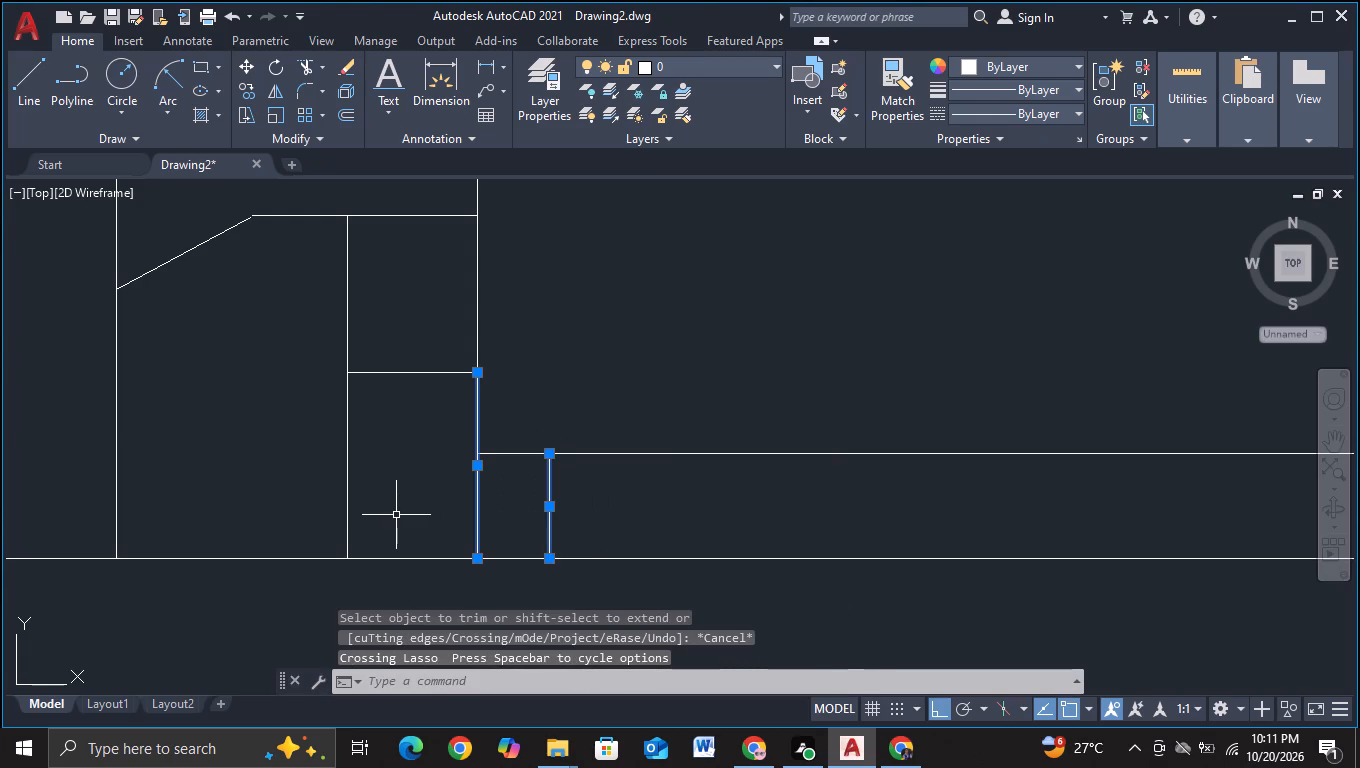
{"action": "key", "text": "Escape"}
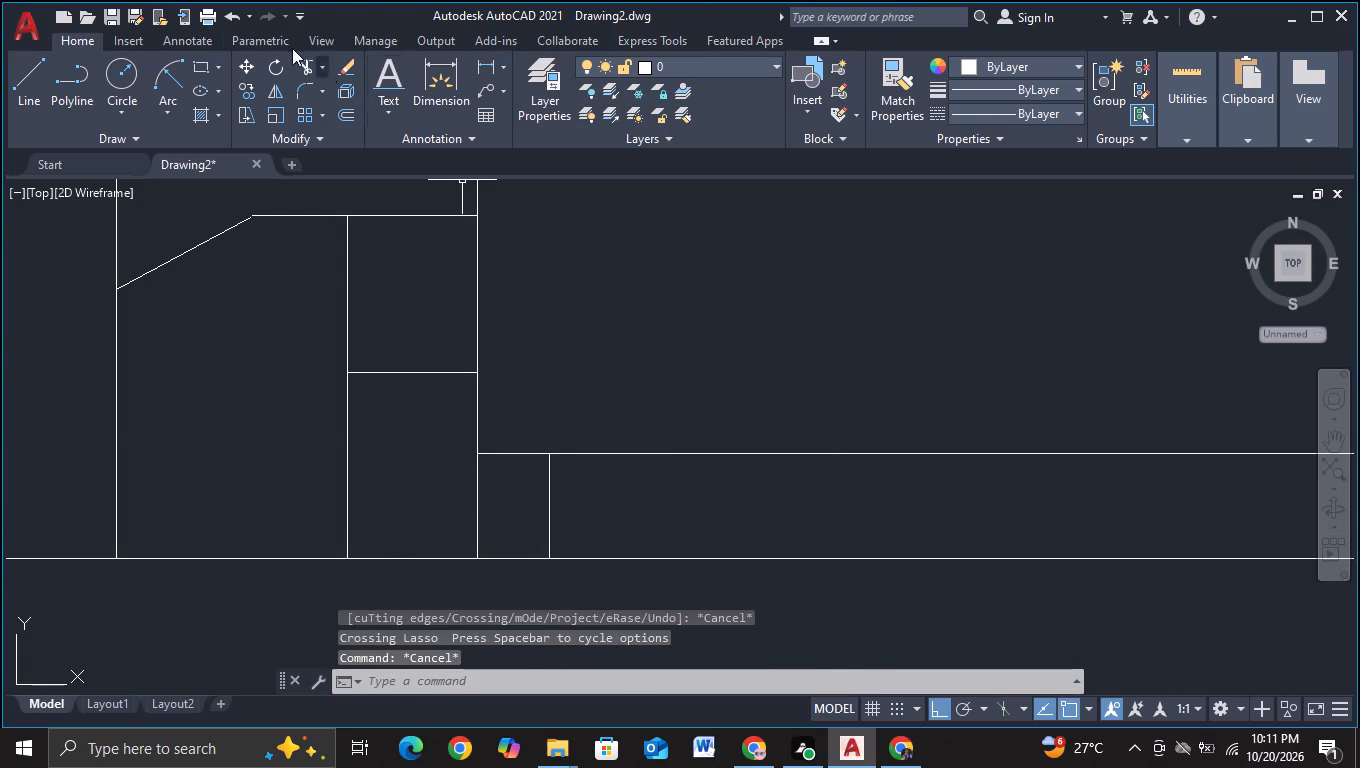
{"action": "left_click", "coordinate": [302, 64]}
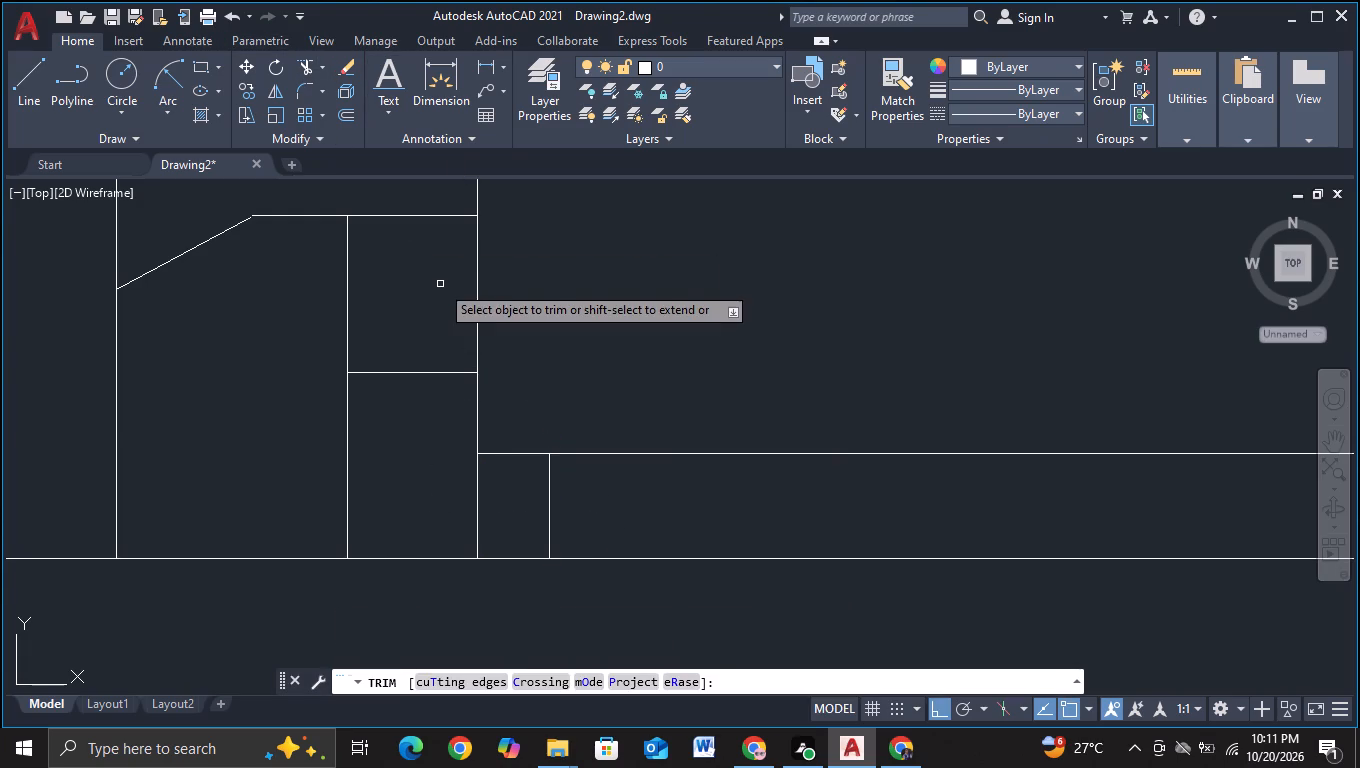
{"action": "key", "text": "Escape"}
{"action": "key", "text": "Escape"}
Copy the pair of vertical lines at the strip's left end four times along it with object snap off, from about 244 to 928 units away.
{"action": "left_click_drag", "start_coordinate": [443, 484], "coordinate": [602, 502]}
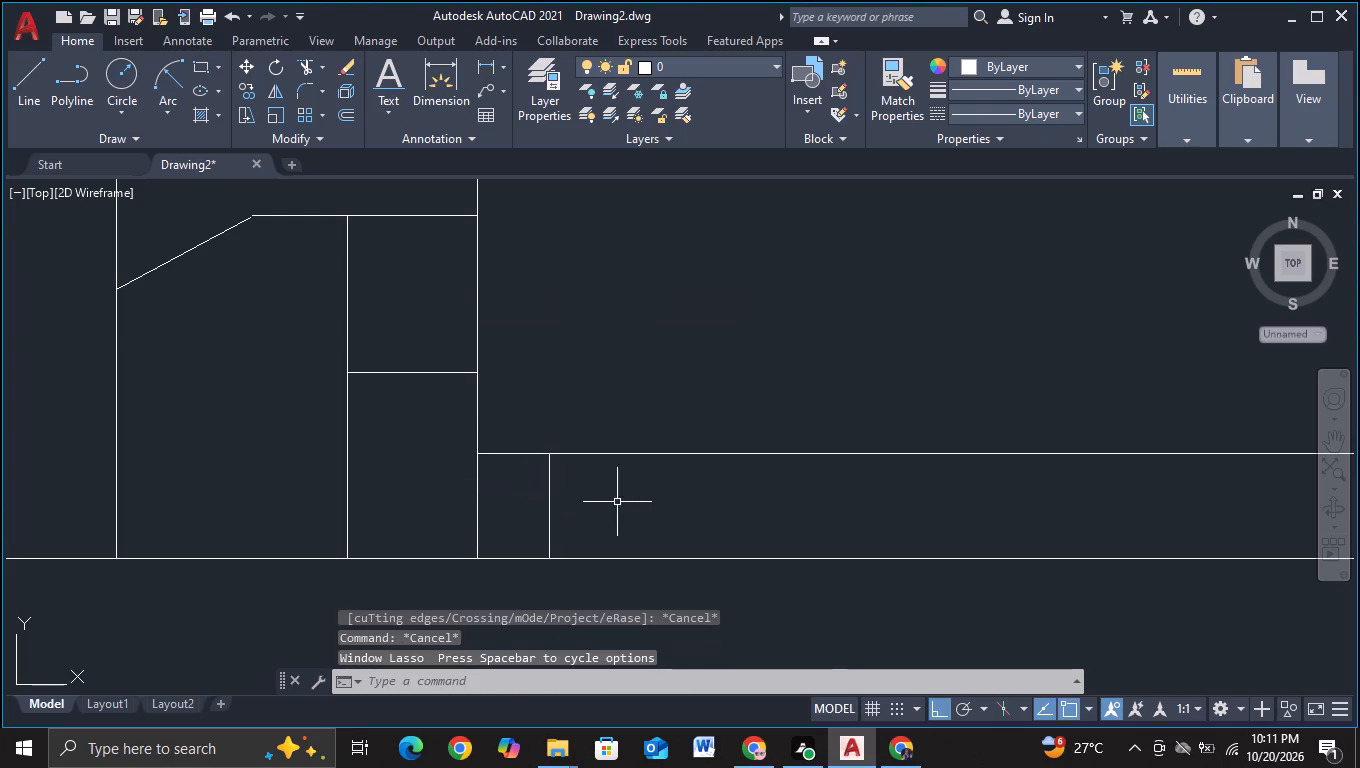
{"action": "left_click_drag", "start_coordinate": [631, 496], "coordinate": [409, 489]}
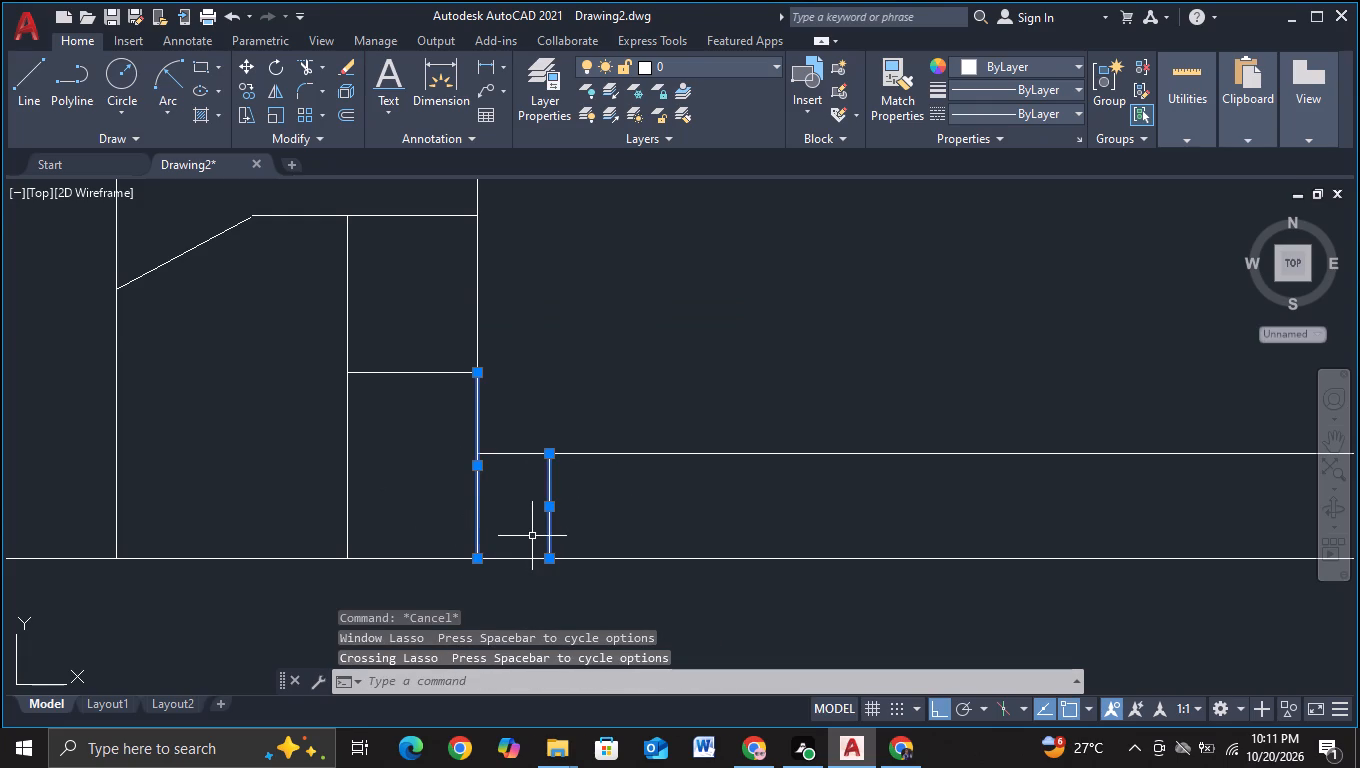
{"action": "key", "text": "m"}
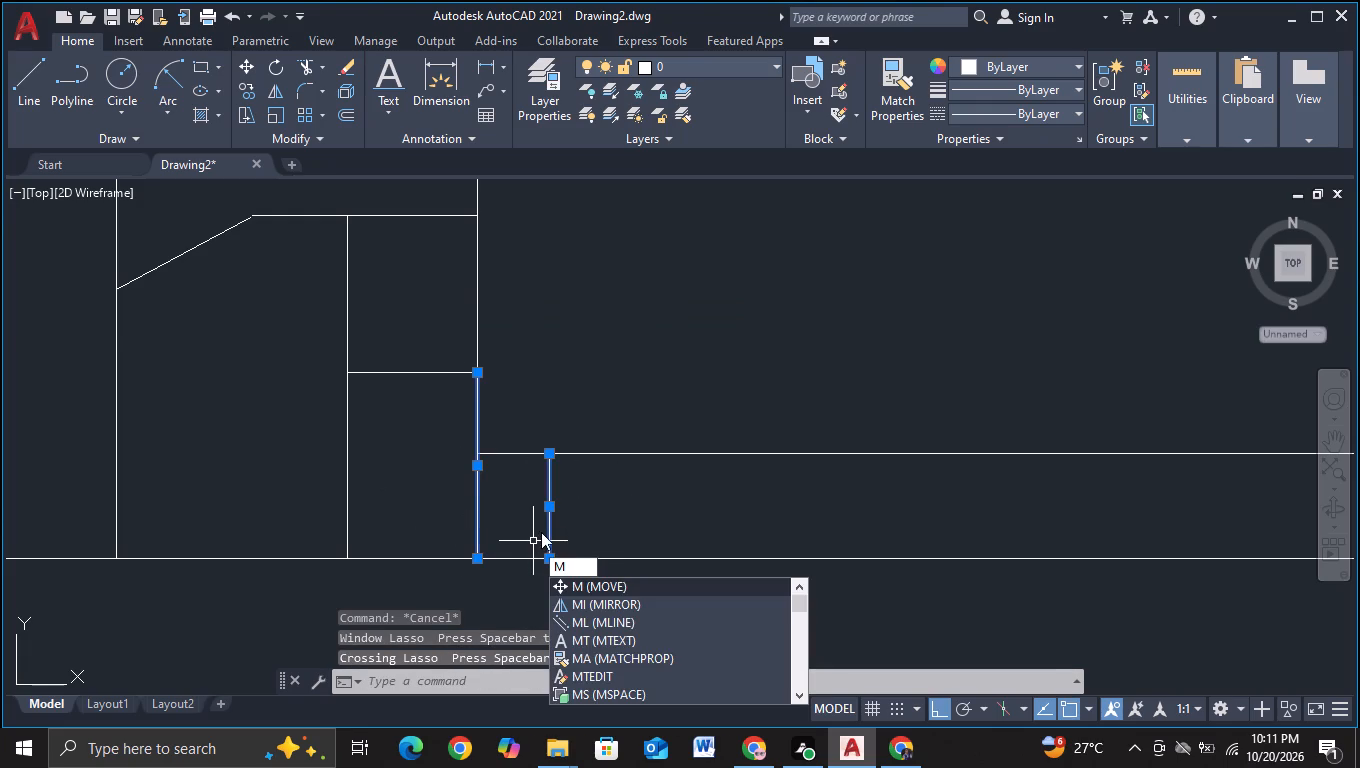
{"action": "key", "text": "BackSpace"}
{"action": "key", "text": "c"}
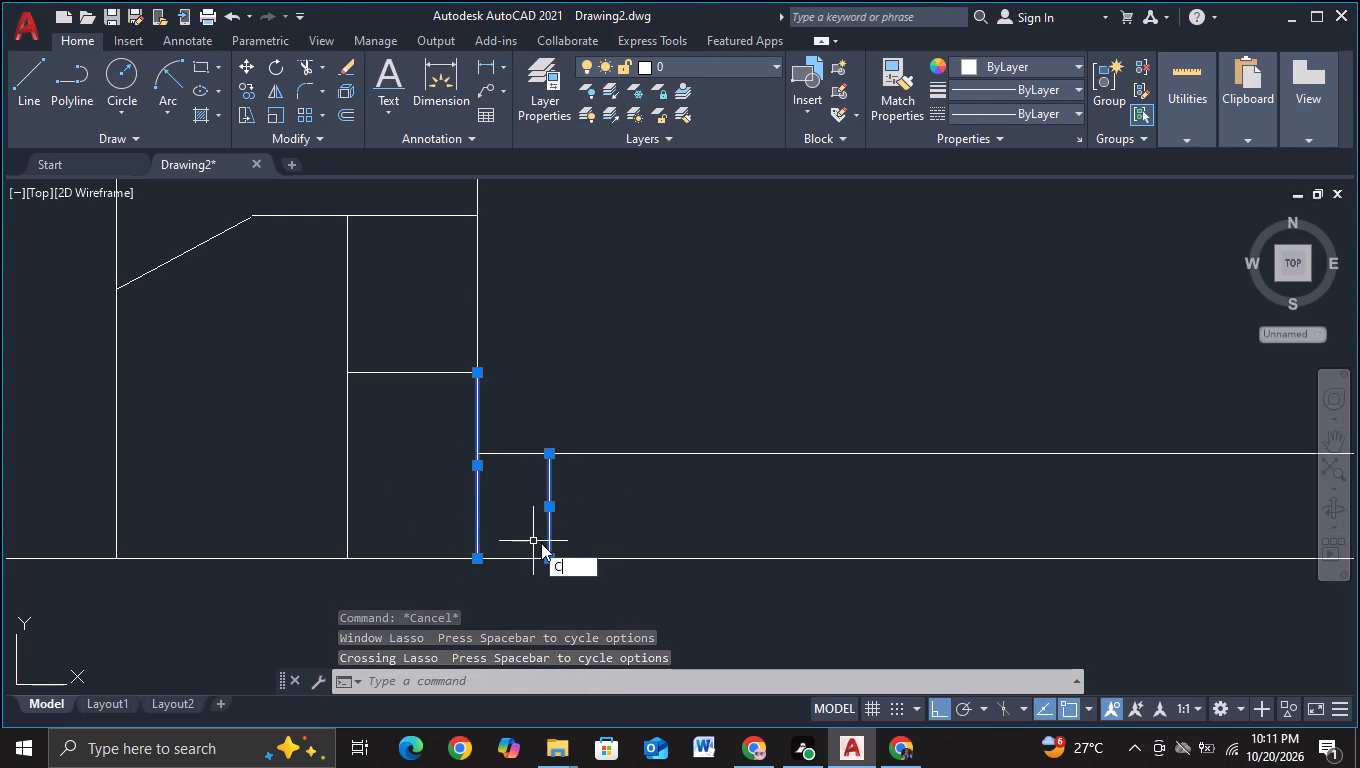
{"action": "left_click", "coordinate": [615, 600]}
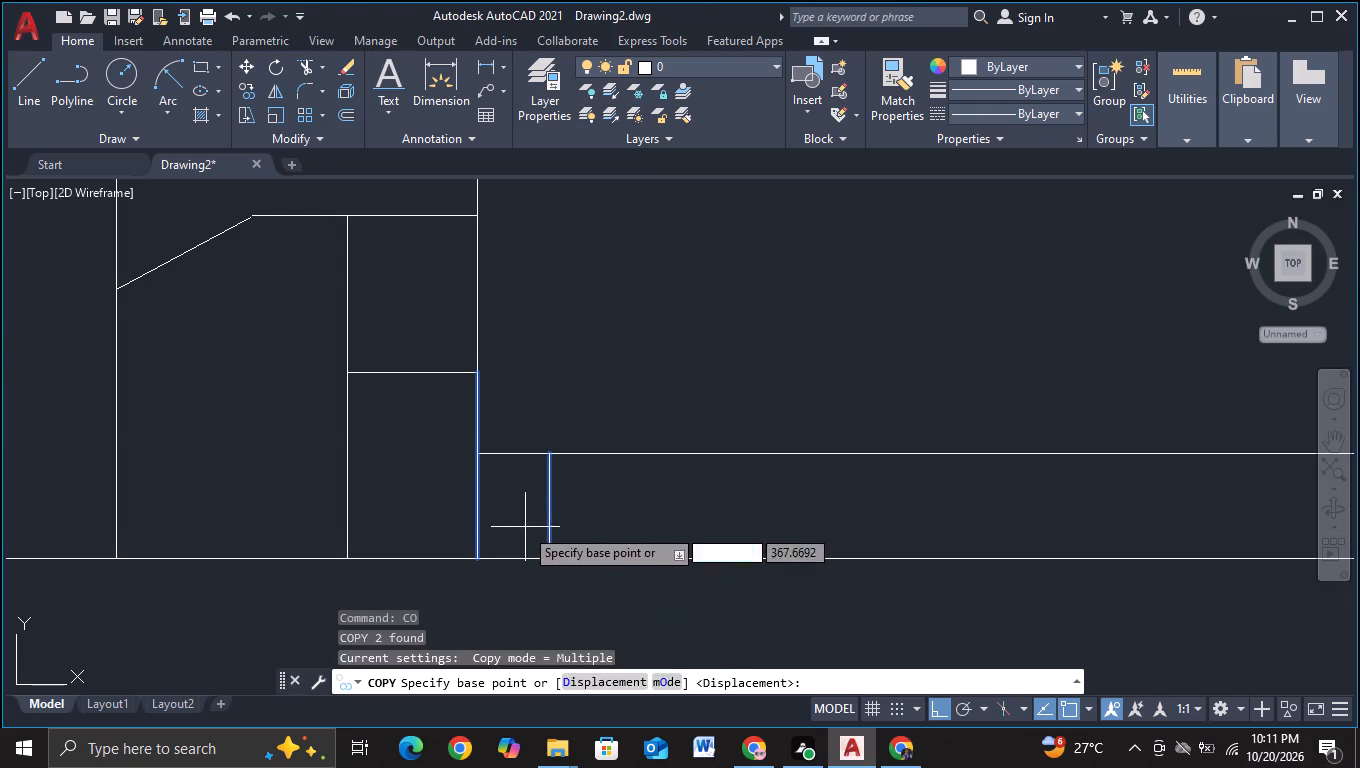
{"action": "left_click", "coordinate": [512, 515]}
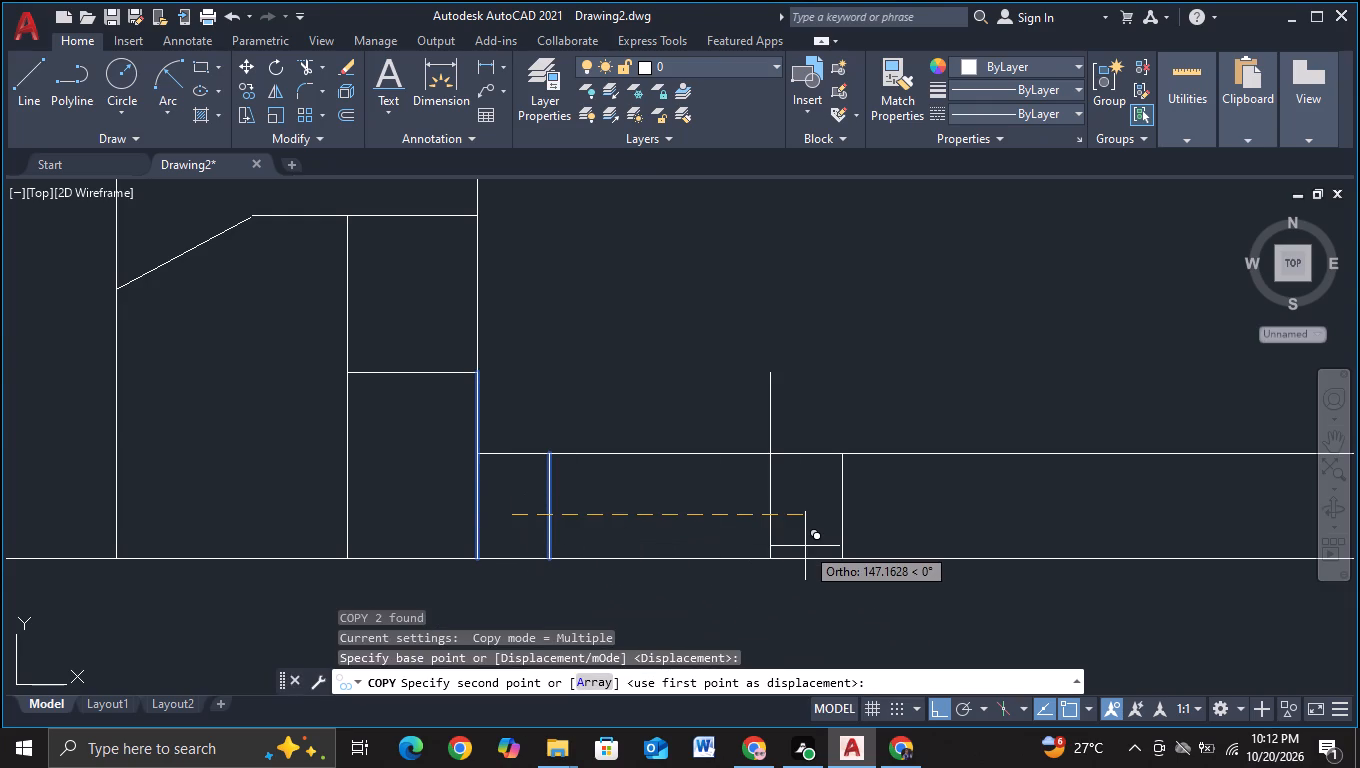
{"action": "scroll", "coordinate": [805, 546], "scroll_direction": "down", "scroll_amount": 1}
{"action": "middle_click_drag", "start_coordinate": [805, 546], "coordinate": [529, 472]}
{"action": "scroll", "coordinate": [529, 472], "scroll_direction": "down", "scroll_amount": 2}
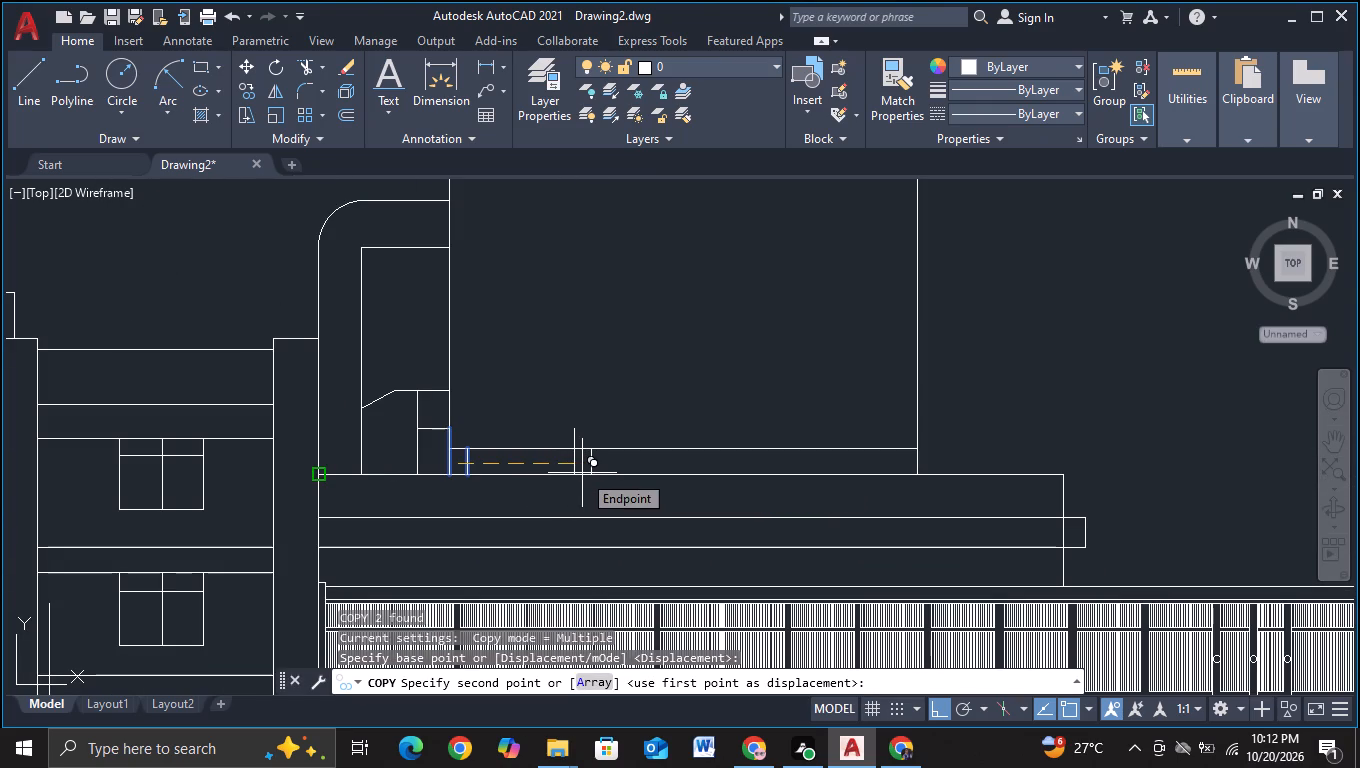
{"action": "key", "text": "F3"}
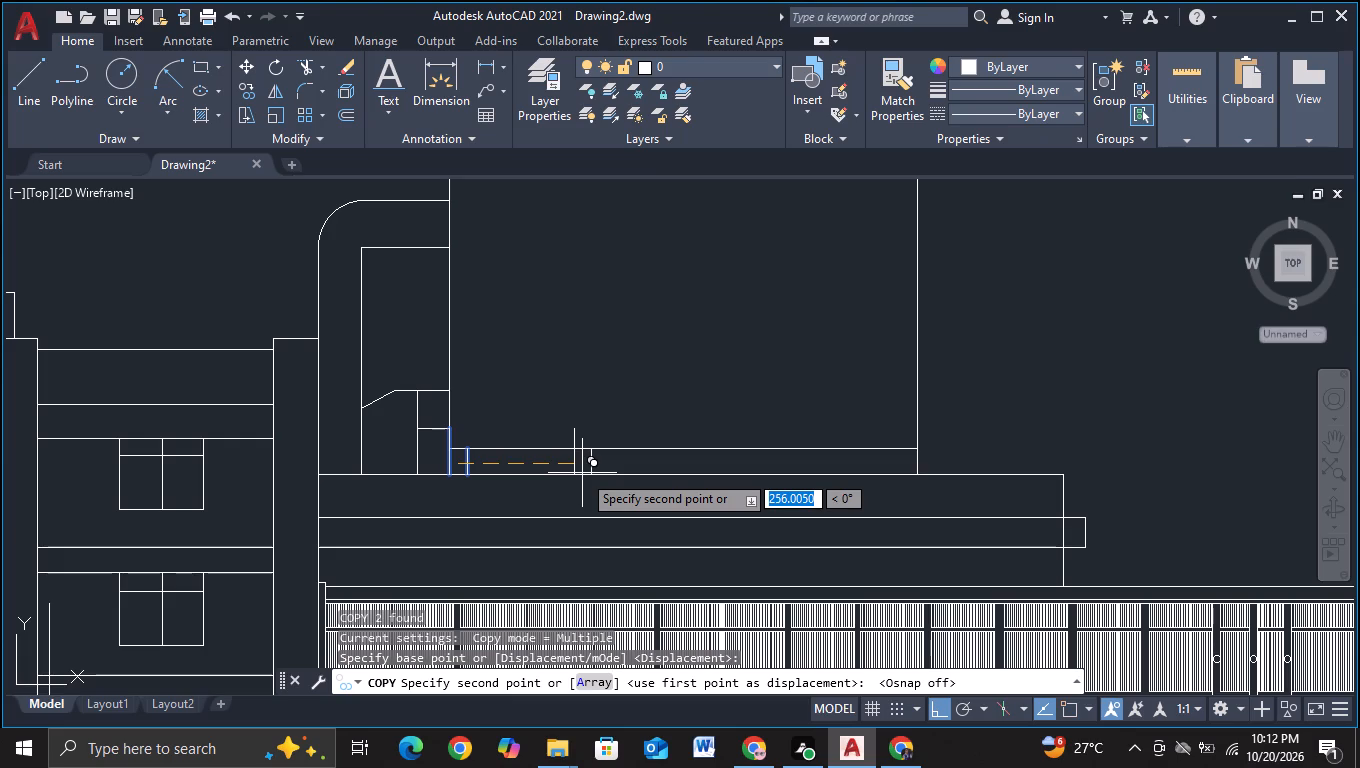
{"action": "scroll", "coordinate": [590, 472], "scroll_direction": "down", "scroll_amount": 1}
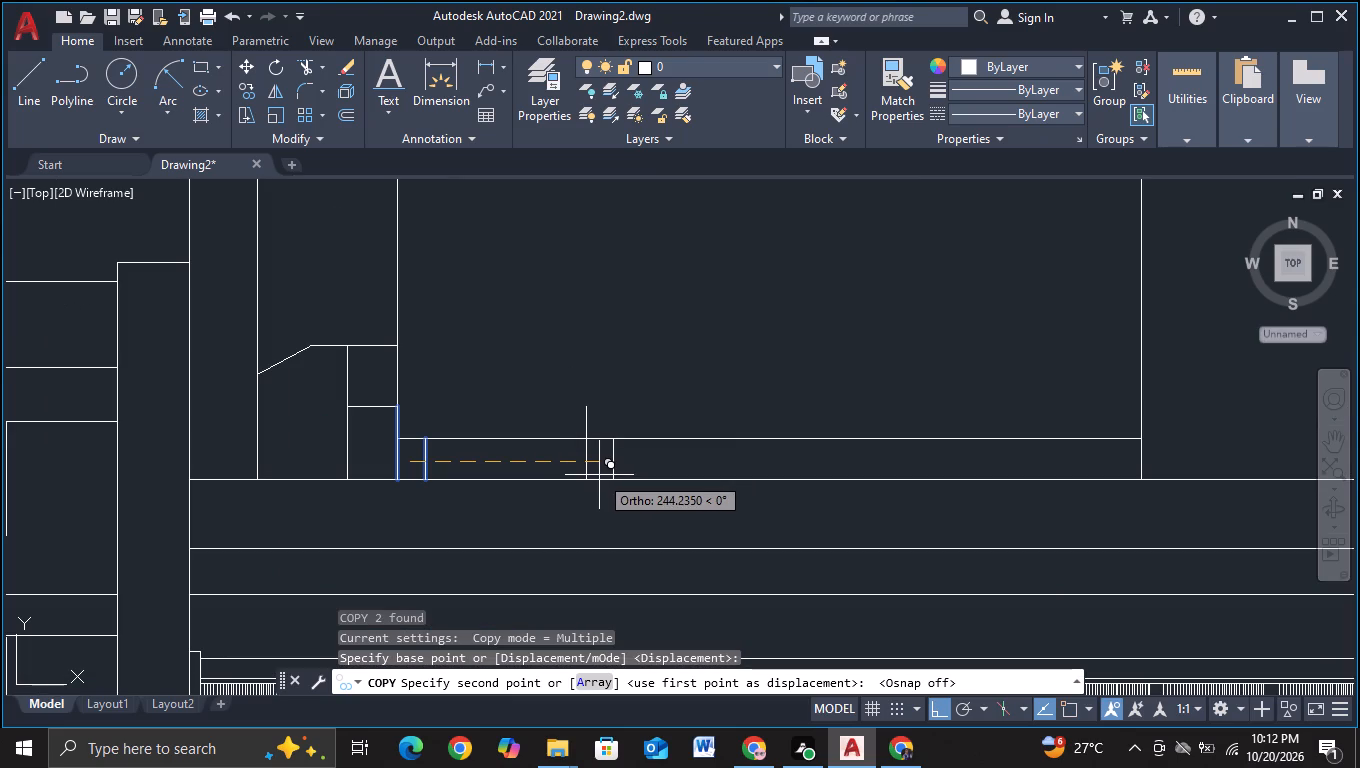
{"action": "left_click", "coordinate": [599, 475]}
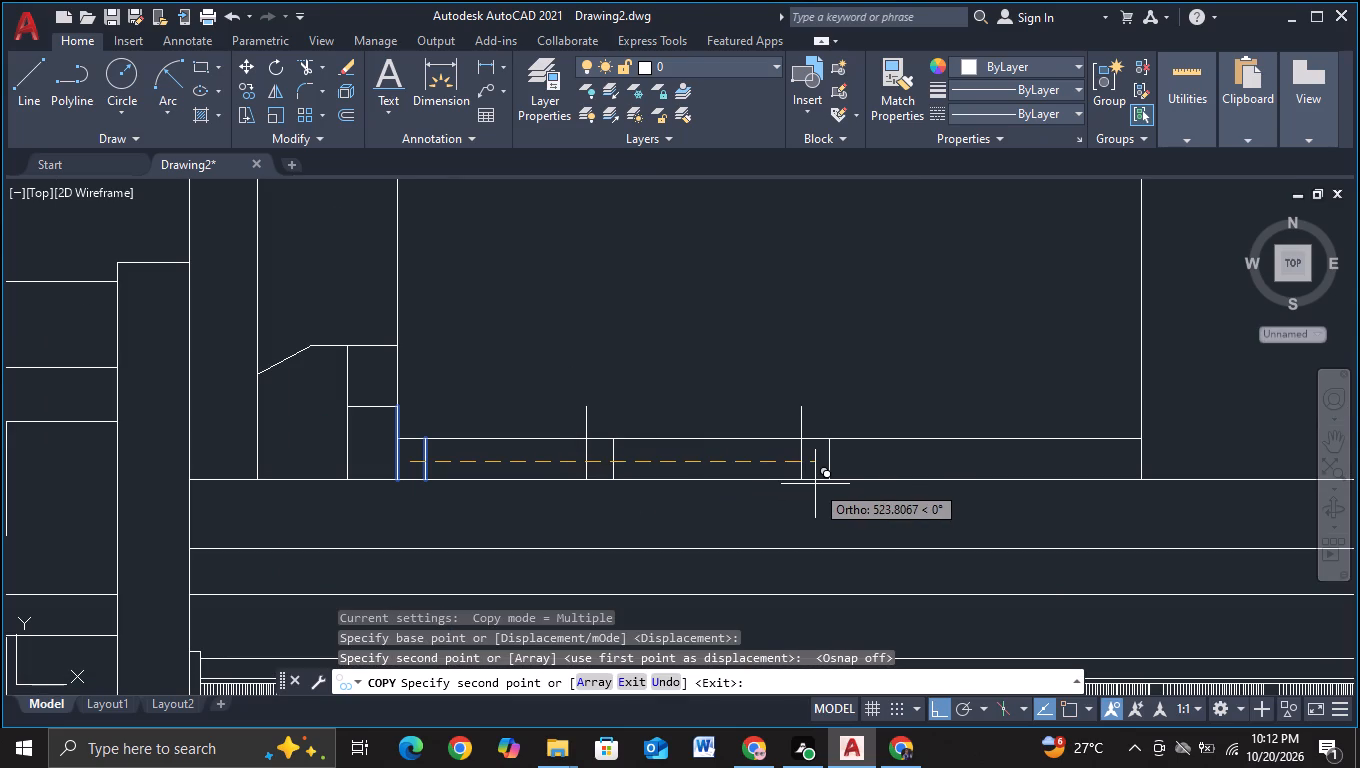
{"action": "left_click", "coordinate": [815, 484]}
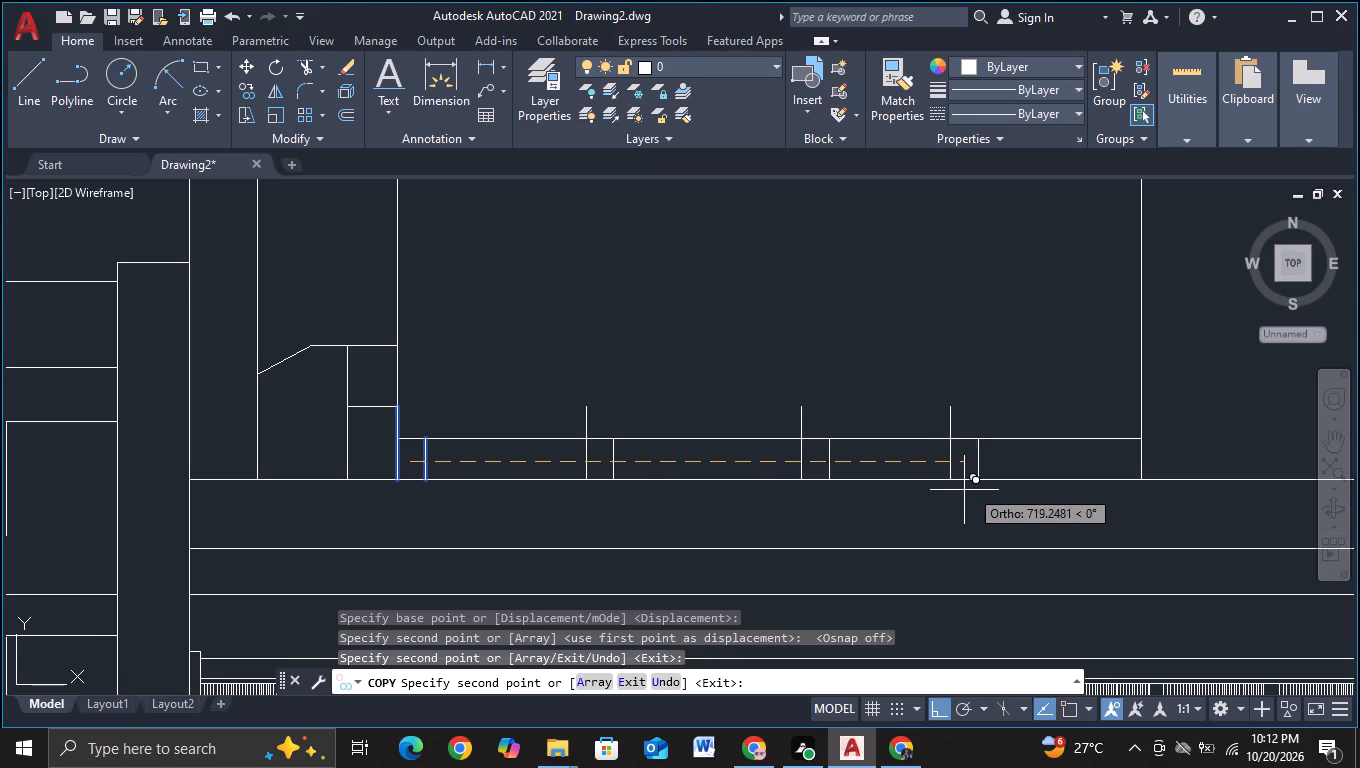
{"action": "left_click", "coordinate": [970, 488]}
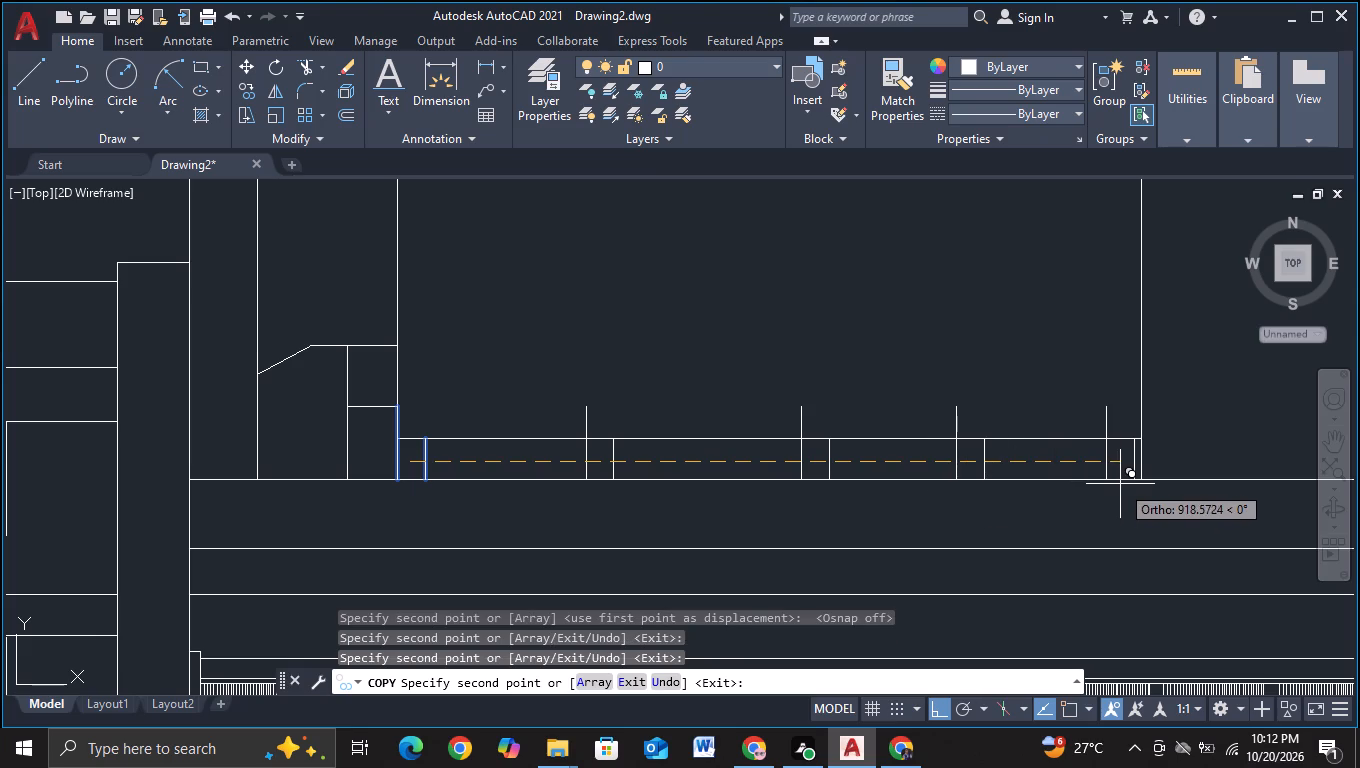
{"action": "left_click", "coordinate": [1127, 484]}
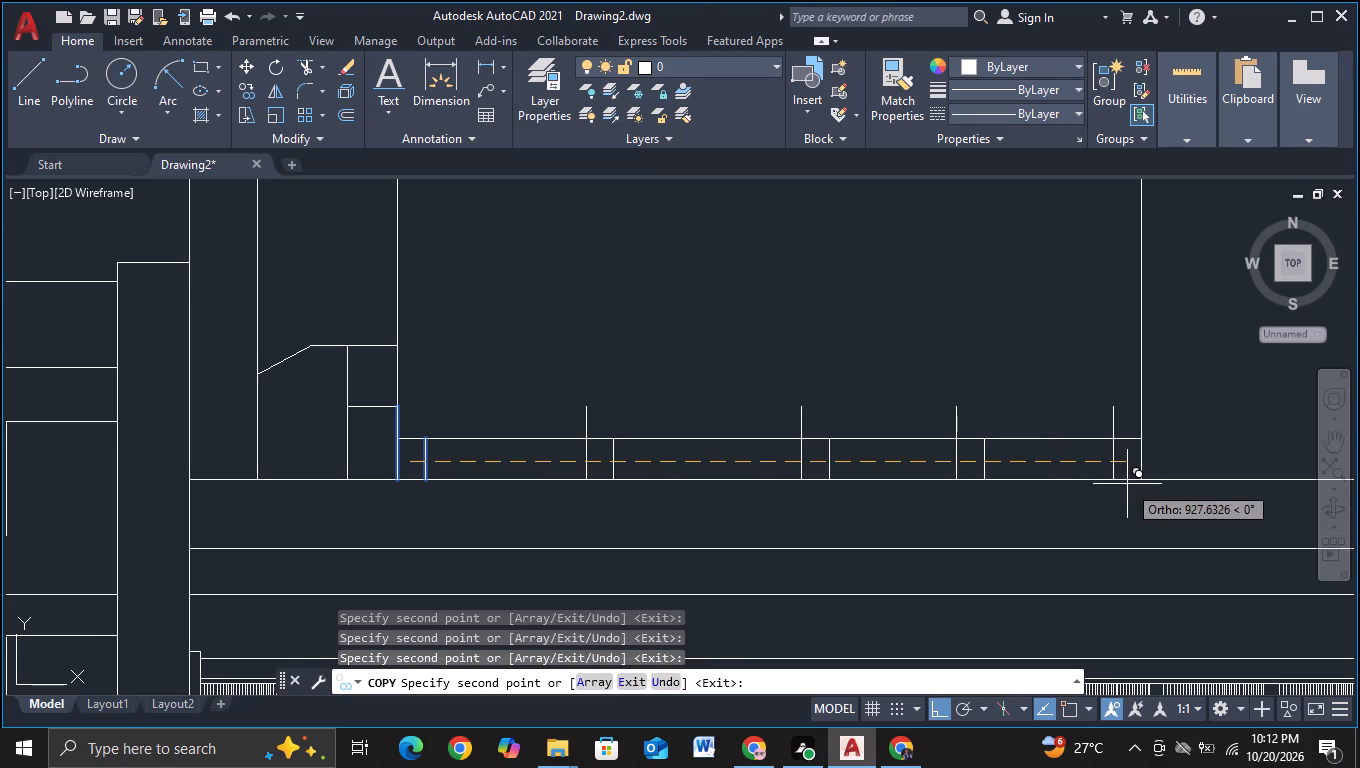
{"action": "key", "text": "Escape"}
Trim the four vertical ends that project above the base strip's top line.
{"action": "left_click", "coordinate": [302, 68]}
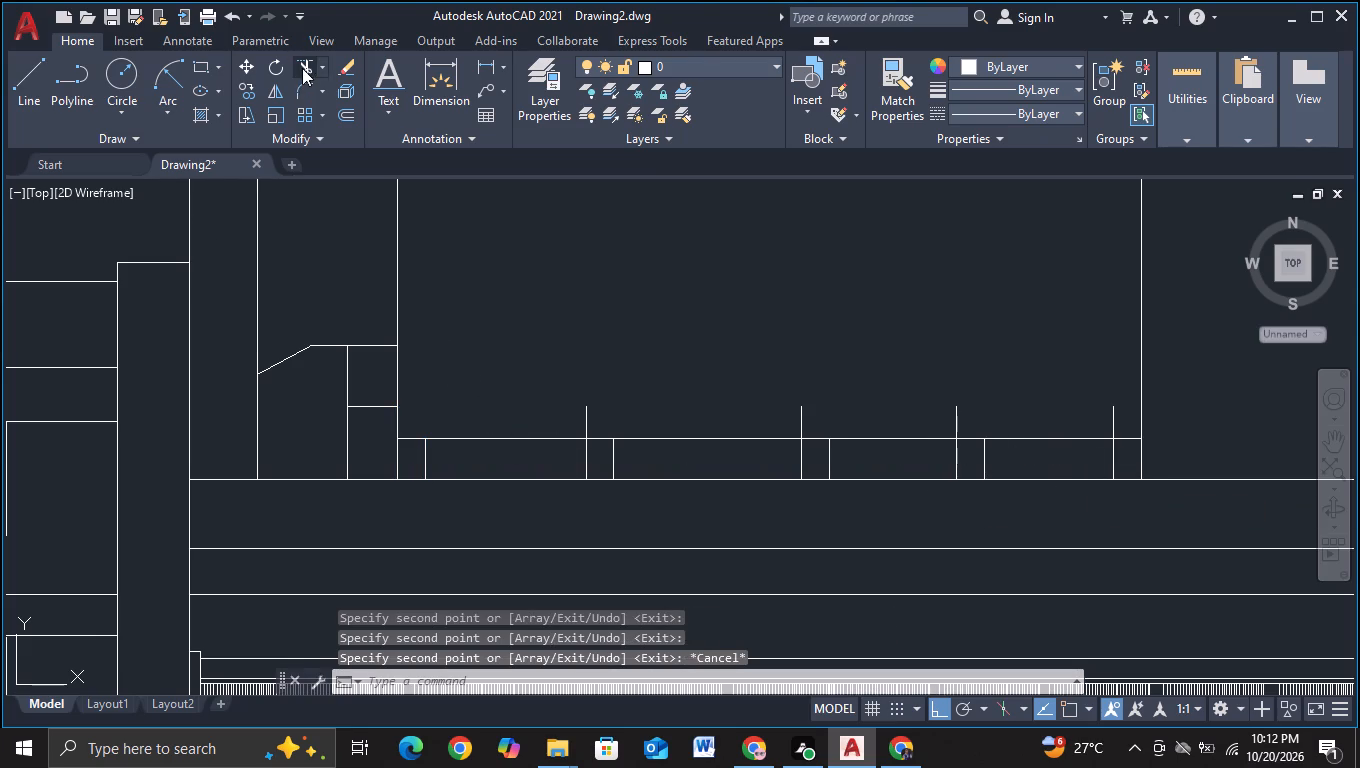
{"action": "left_click", "coordinate": [533, 419]}
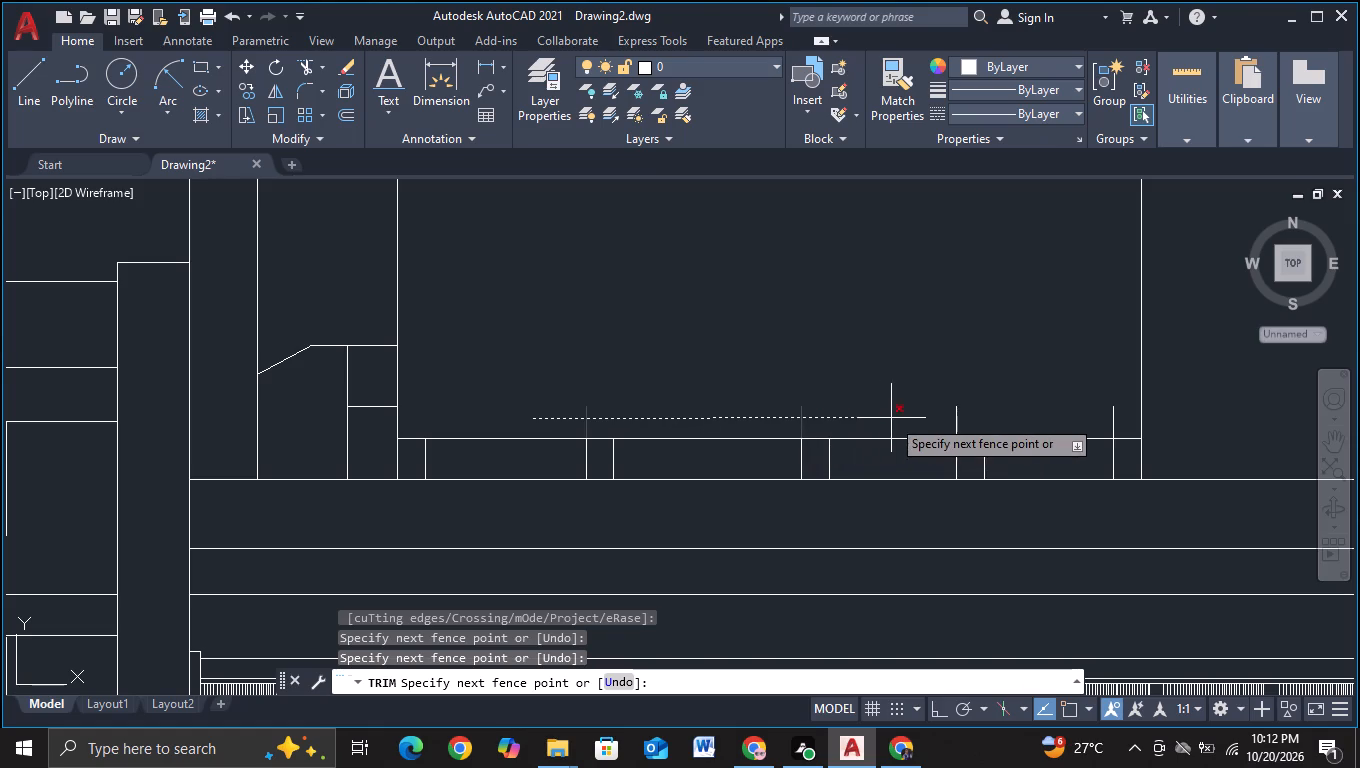
{"action": "left_click", "coordinate": [1114, 417]}
{"action": "key", "text": "Escape"}
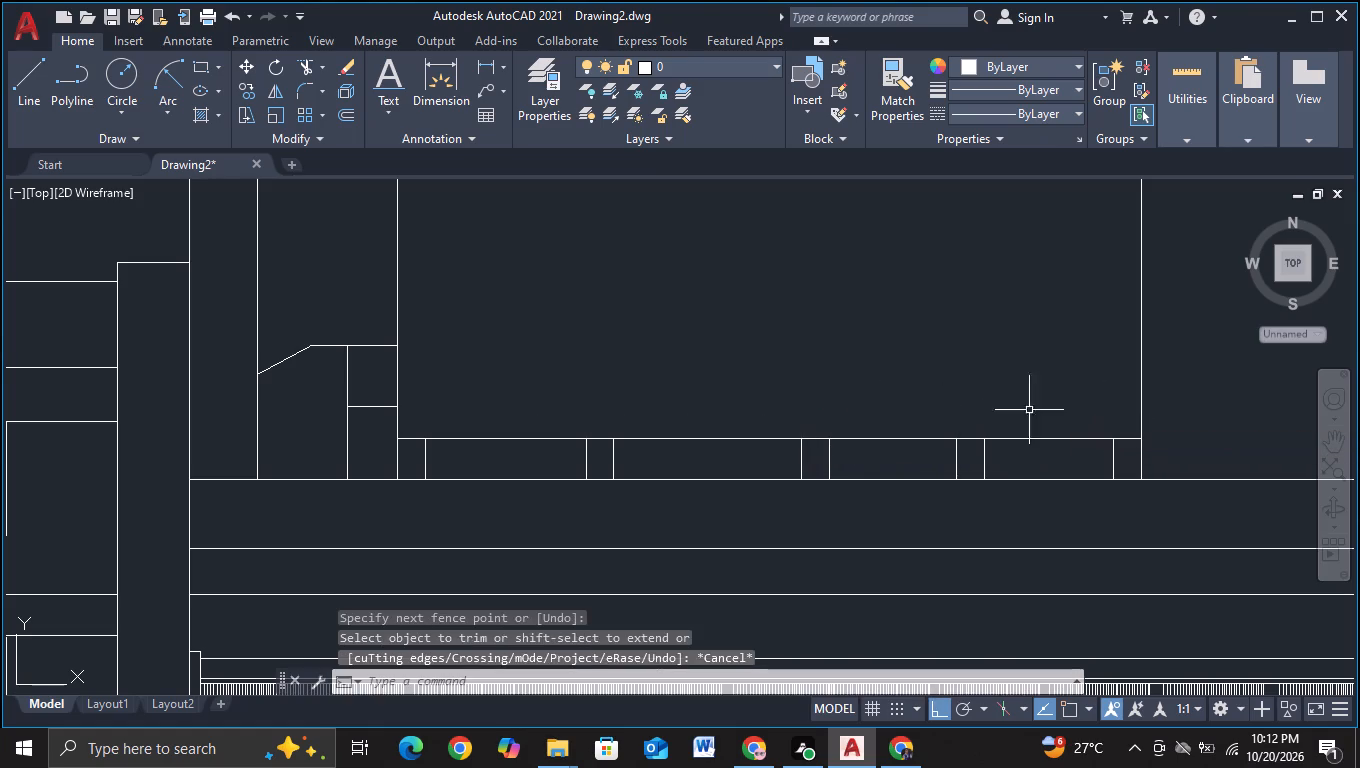
With object snap on, start an inner frame by extending the curved shape's top line about 959 units, just short of the large volume's right edge.
{"action": "scroll", "coordinate": [917, 390], "scroll_direction": "down", "scroll_amount": 2}
{"action": "middle_click_drag", "start_coordinate": [925, 379], "coordinate": [901, 379]}
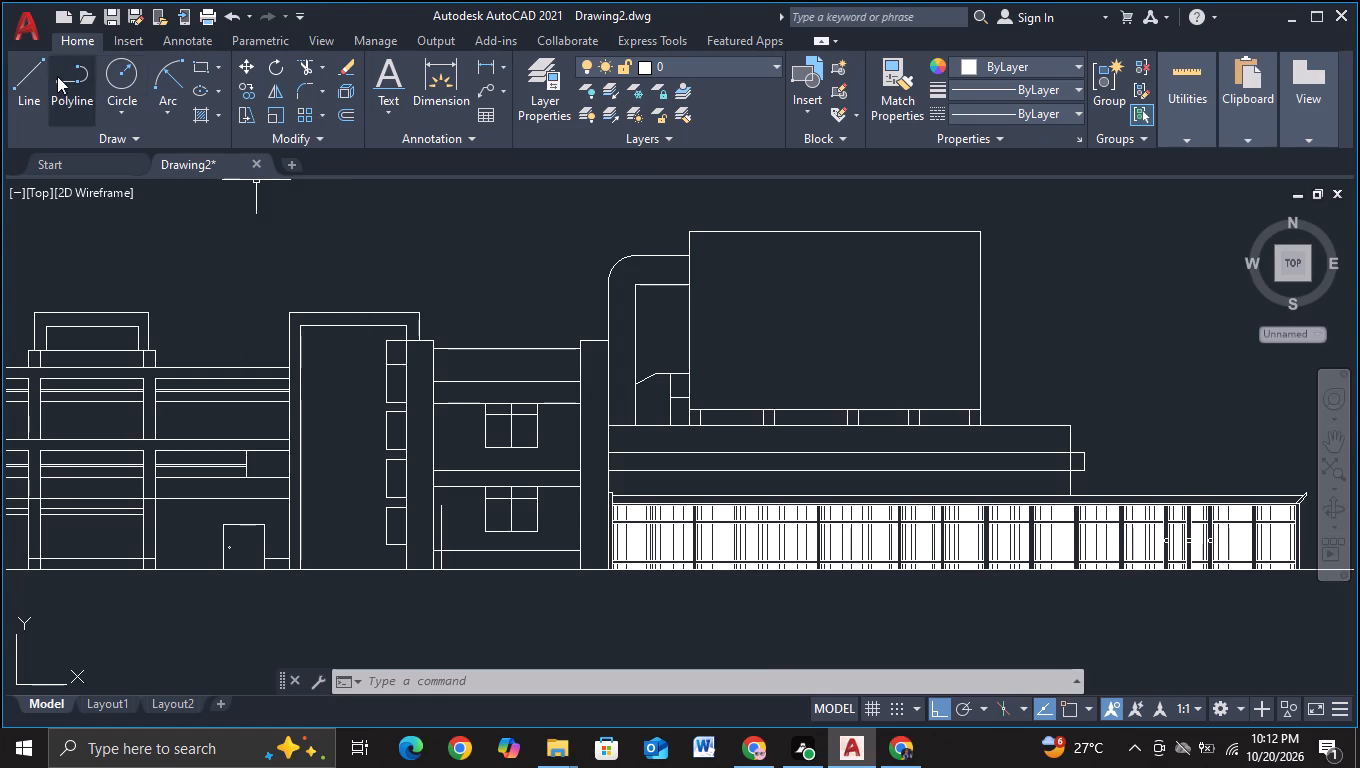
{"action": "left_click", "coordinate": [27, 82]}
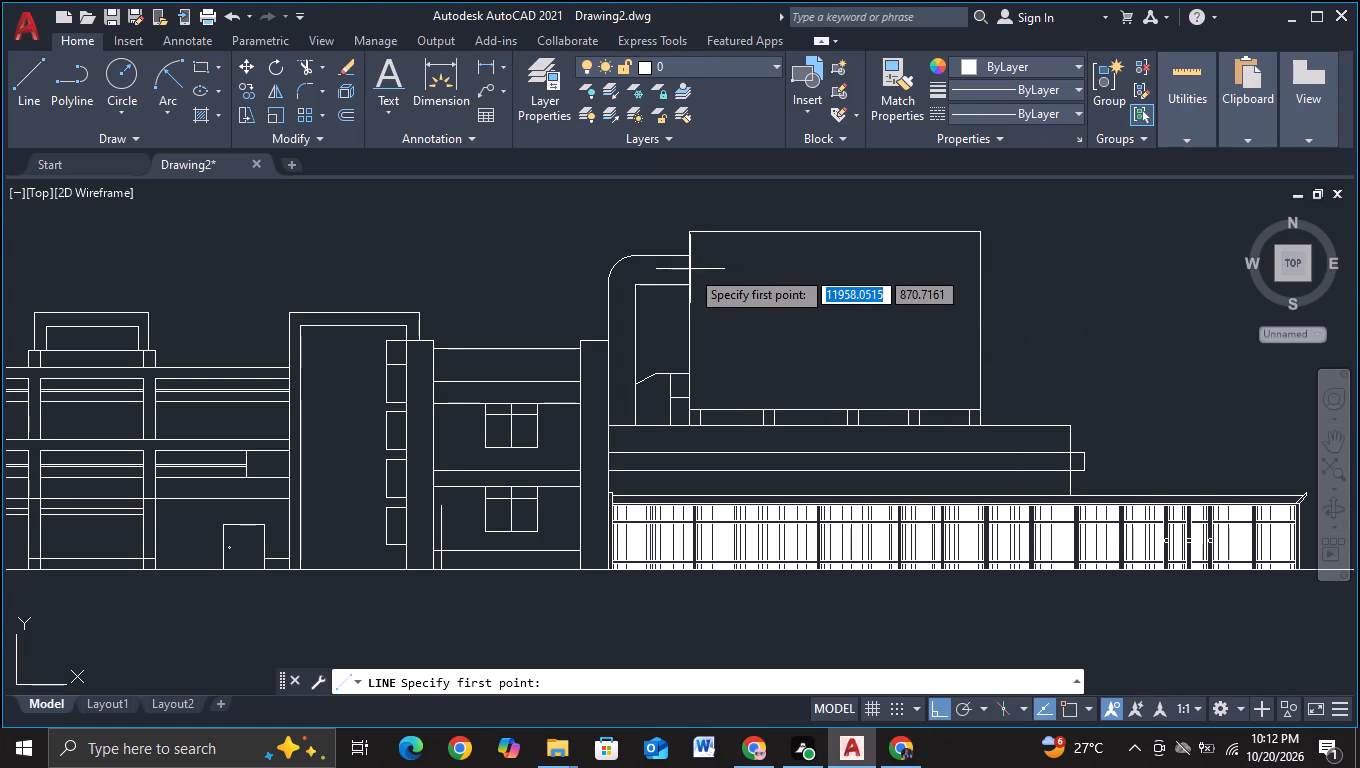
{"action": "left_click", "coordinate": [33, 91]}
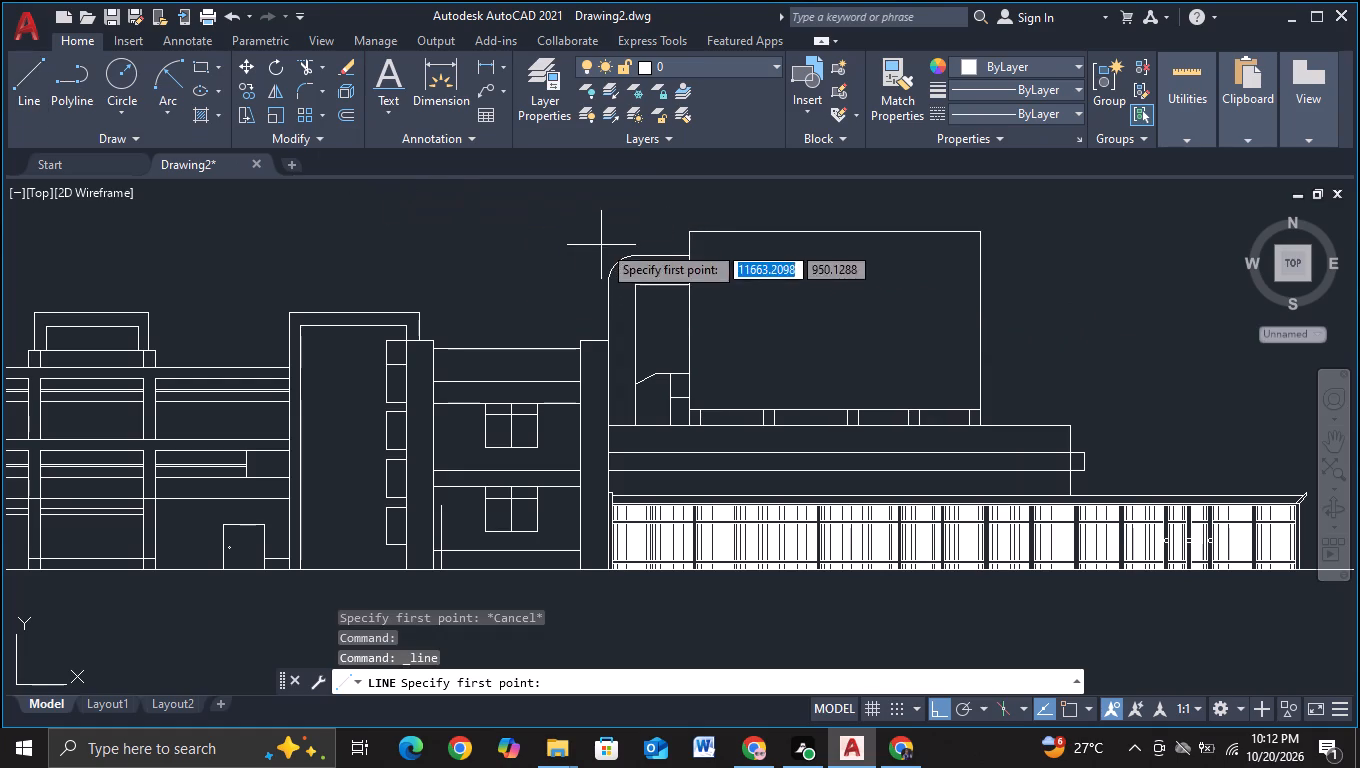
{"action": "key", "text": "F3"}
{"action": "left_click", "coordinate": [686, 258]}
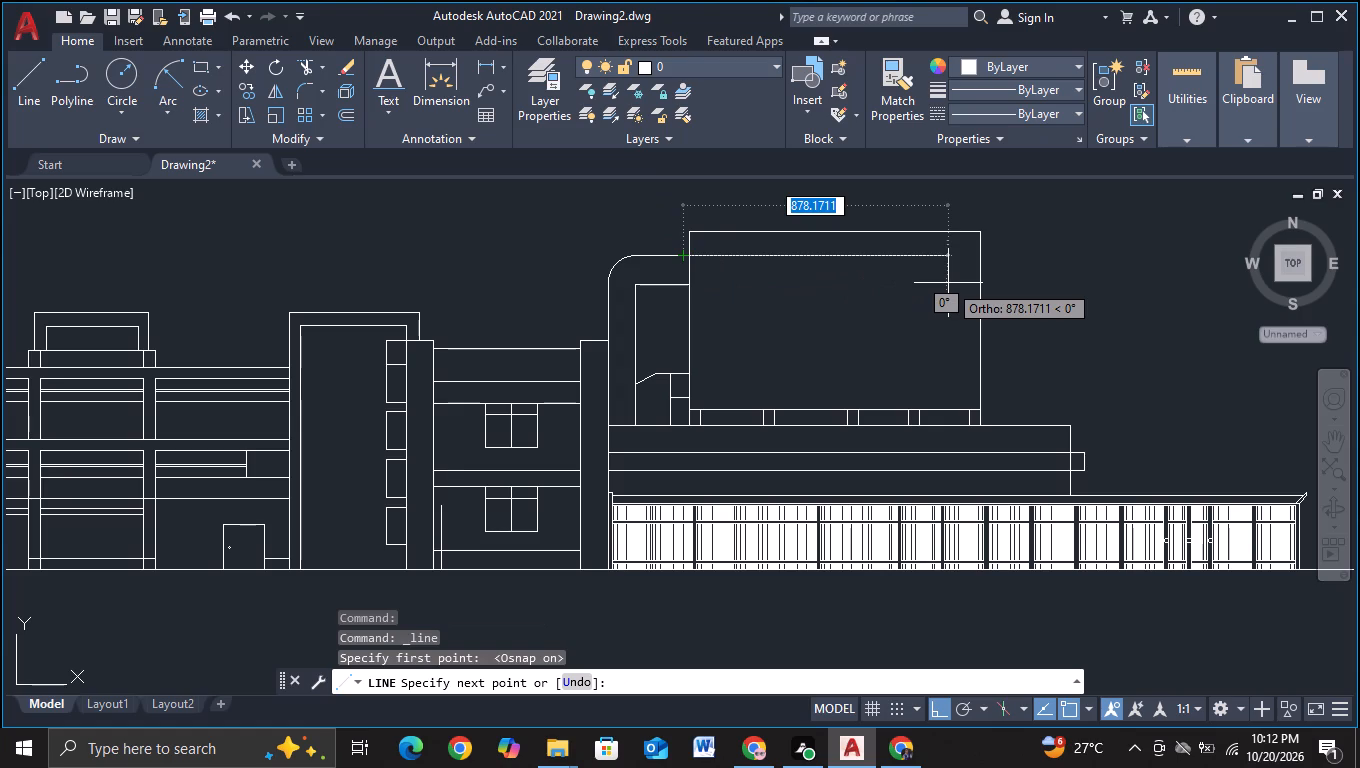
{"action": "scroll", "coordinate": [948, 283], "scroll_direction": "up", "scroll_amount": 3}
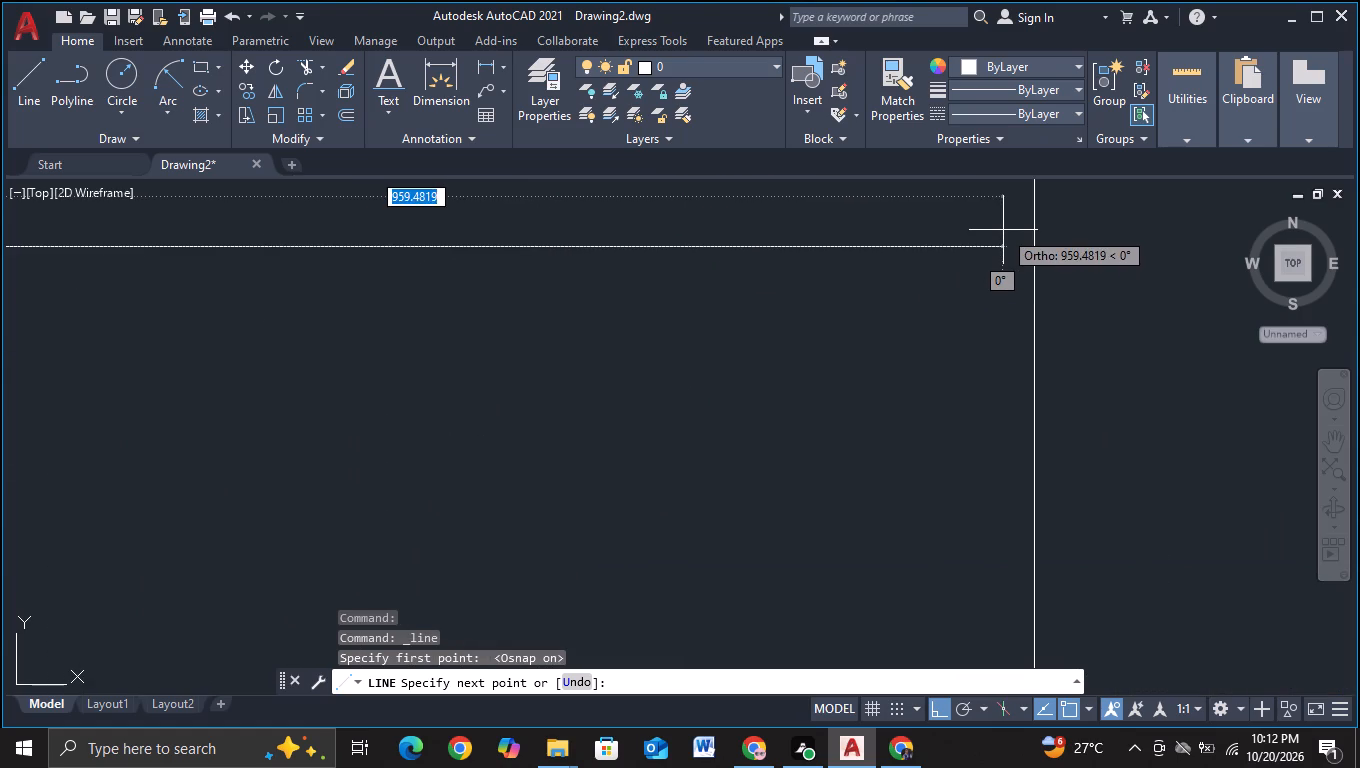
{"action": "left_click", "coordinate": [1003, 230]}
Continue the inner frame down to just above the base strip, left to near the volume's left edge, and up about 520 units.
{"action": "scroll", "coordinate": [987, 356], "scroll_direction": "down", "scroll_amount": 2}
{"action": "middle_click_drag", "start_coordinate": [979, 389], "coordinate": [990, 306]}
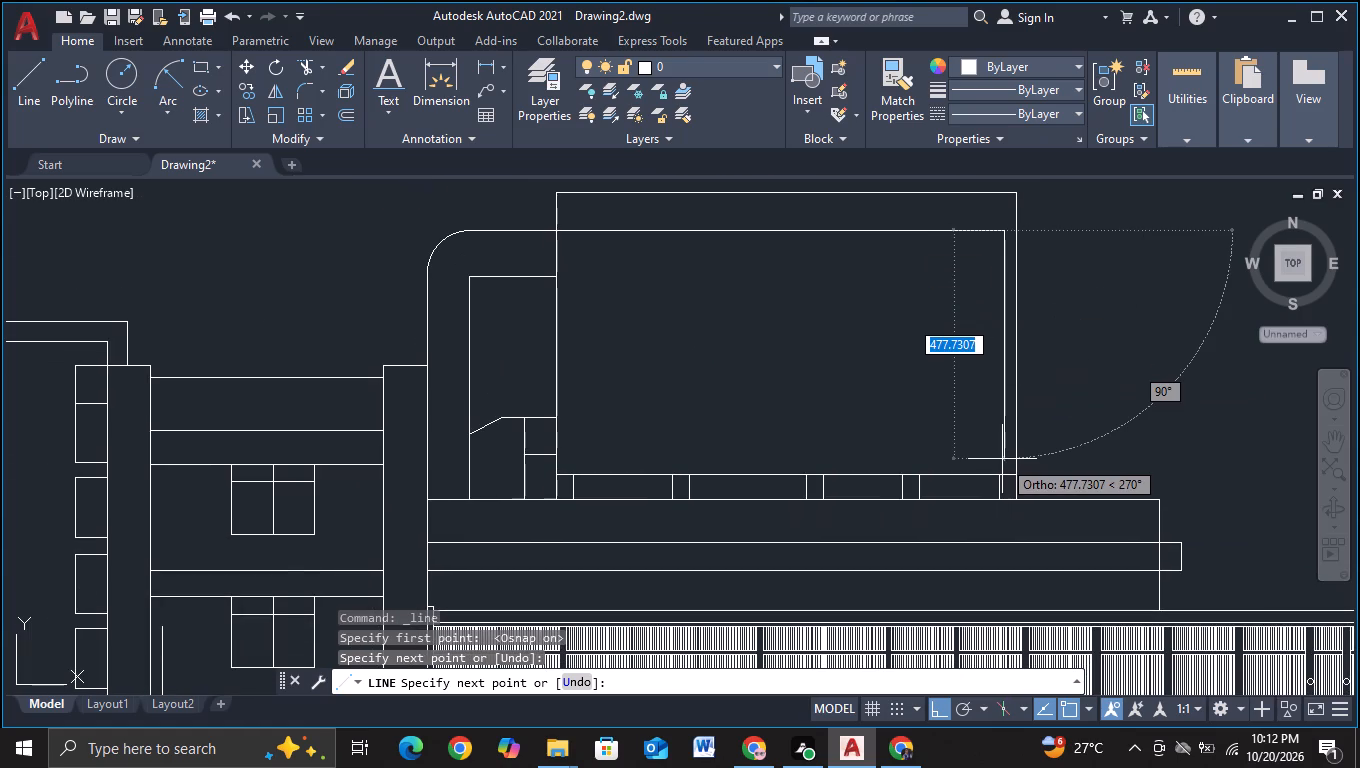
{"action": "scroll", "coordinate": [999, 472], "scroll_direction": "up", "scroll_amount": 1}
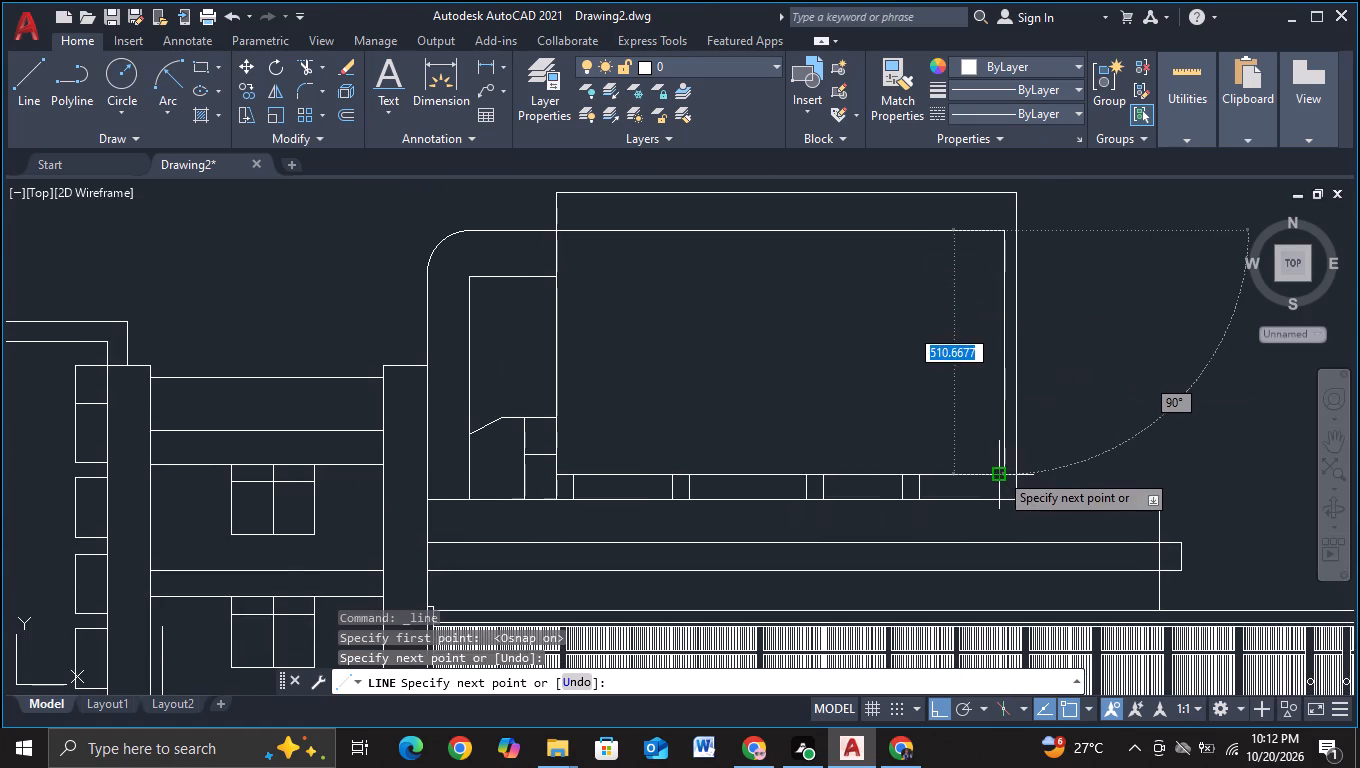
{"action": "scroll", "coordinate": [999, 472], "scroll_direction": "up", "scroll_amount": 1}
{"action": "left_click", "coordinate": [1001, 456]}
{"action": "scroll", "coordinate": [717, 424], "scroll_direction": "down", "scroll_amount": 2}
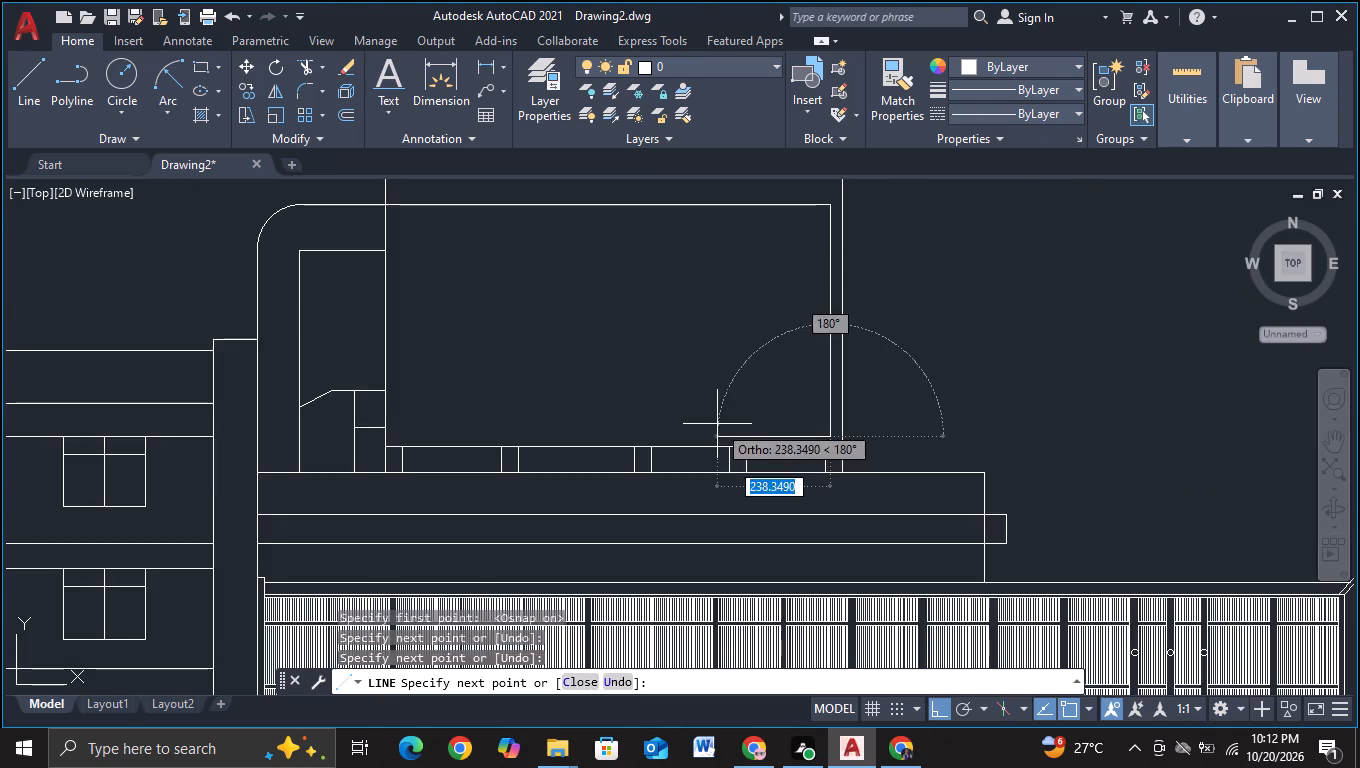
{"action": "middle_click_drag", "start_coordinate": [717, 424], "coordinate": [1314, 483]}
{"action": "scroll", "coordinate": [1028, 465], "scroll_direction": "up", "scroll_amount": 1}
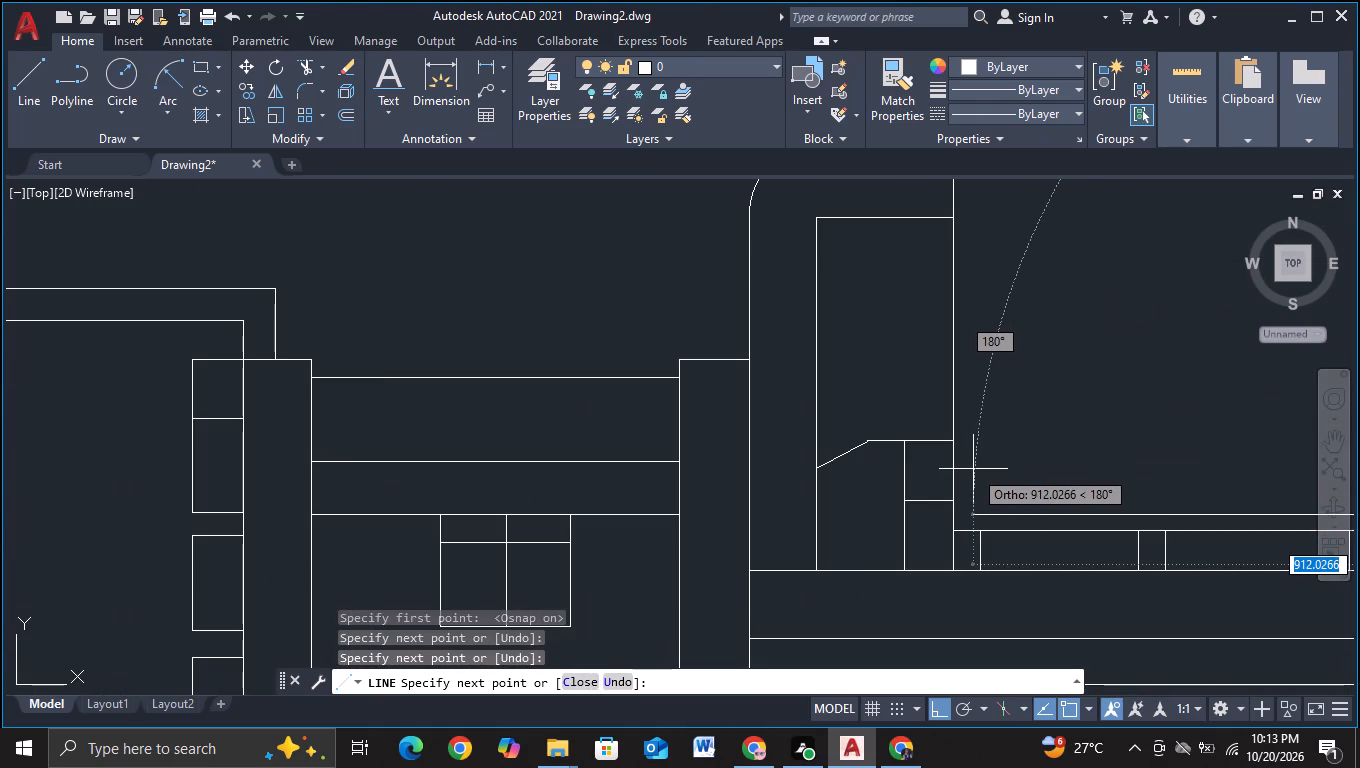
{"action": "left_click", "coordinate": [965, 472]}
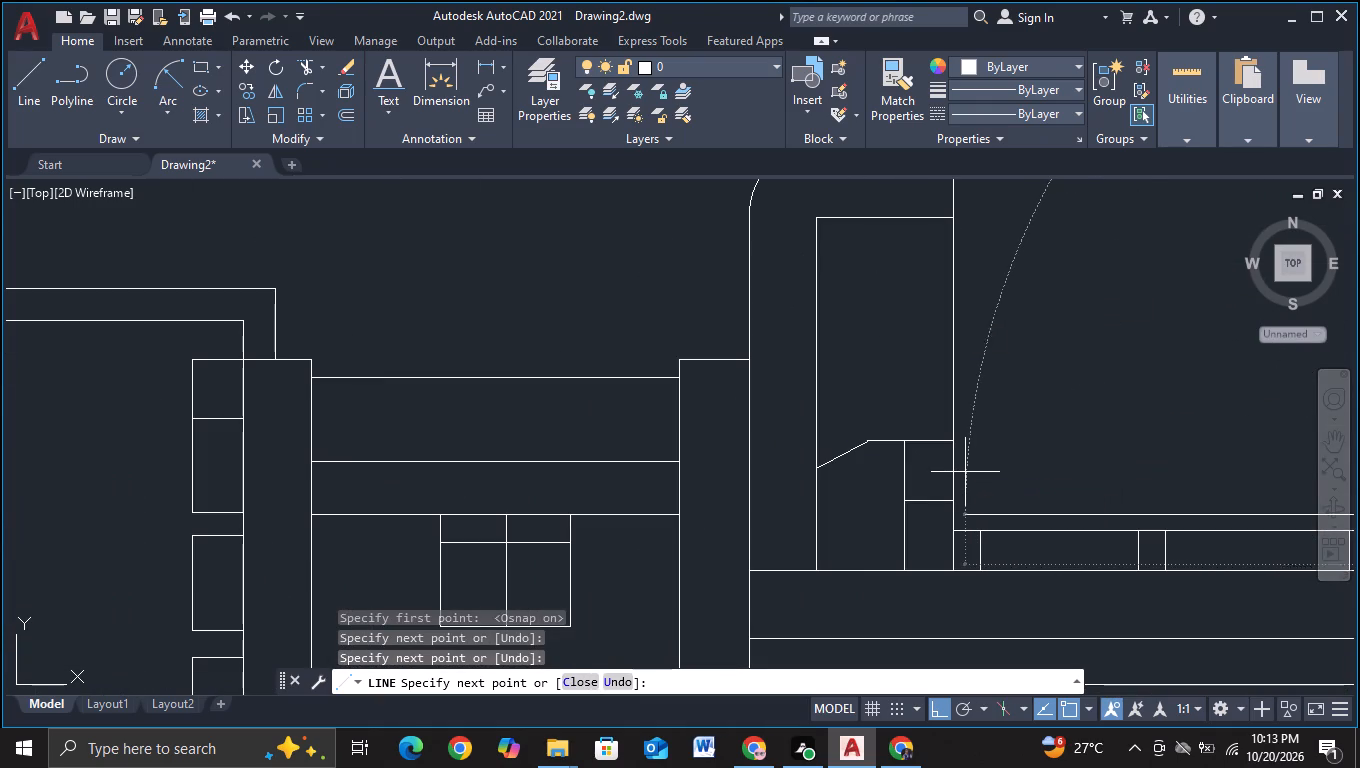
{"action": "middle_click_drag", "start_coordinate": [988, 341], "coordinate": [973, 462]}
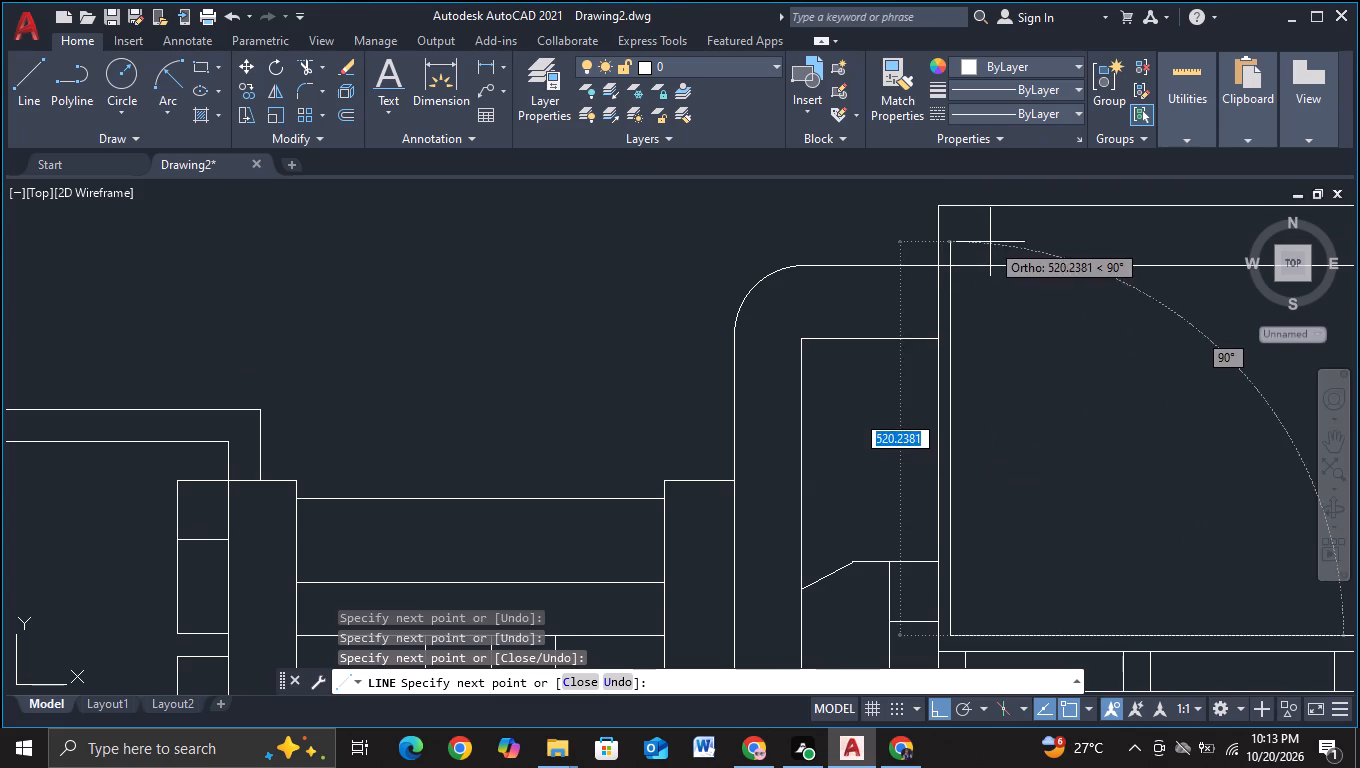
{"action": "left_click", "coordinate": [990, 242]}
{"action": "key", "text": "Escape"}
Trim the overhanging line ends at the inner frame's upper-left corner.
{"action": "left_click", "coordinate": [300, 66]}
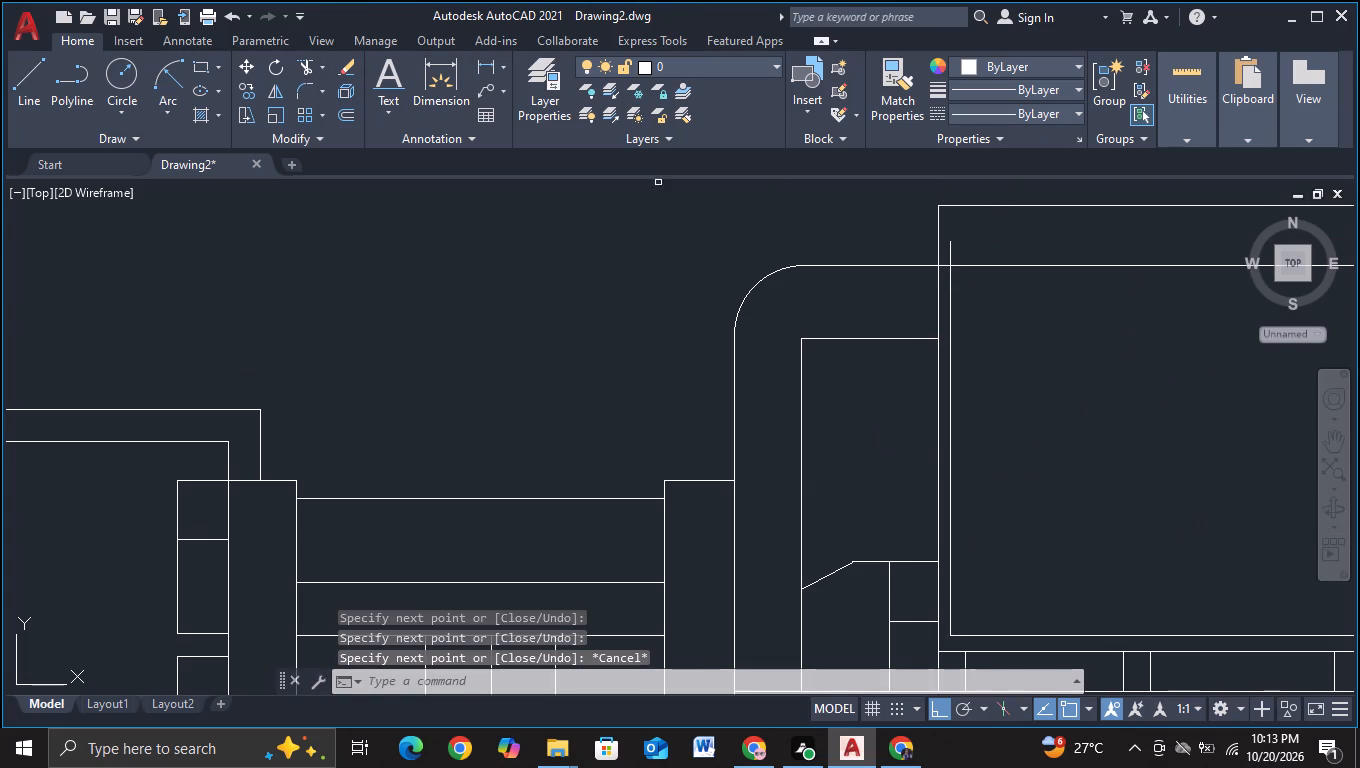
{"action": "left_click", "coordinate": [952, 249]}
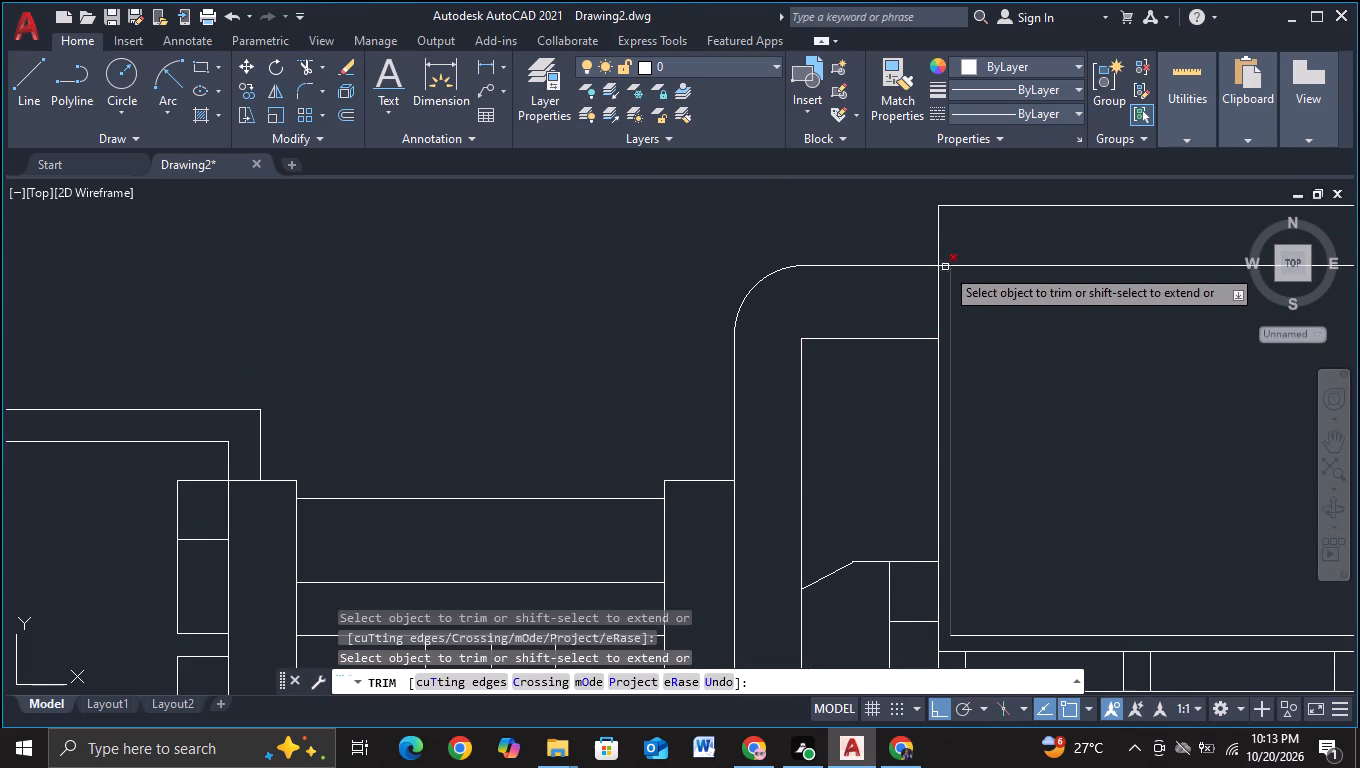
{"action": "left_click", "coordinate": [944, 268]}
{"action": "scroll", "coordinate": [1030, 338], "scroll_direction": "down", "scroll_amount": 1}
{"action": "middle_click_drag", "start_coordinate": [1049, 374], "coordinate": [933, 299]}
{"action": "scroll", "coordinate": [1015, 332], "scroll_direction": "down", "scroll_amount": 1}
{"action": "middle_click_drag", "start_coordinate": [1015, 332], "coordinate": [919, 397]}
{"action": "middle_click_drag", "start_coordinate": [959, 403], "coordinate": [958, 363]}
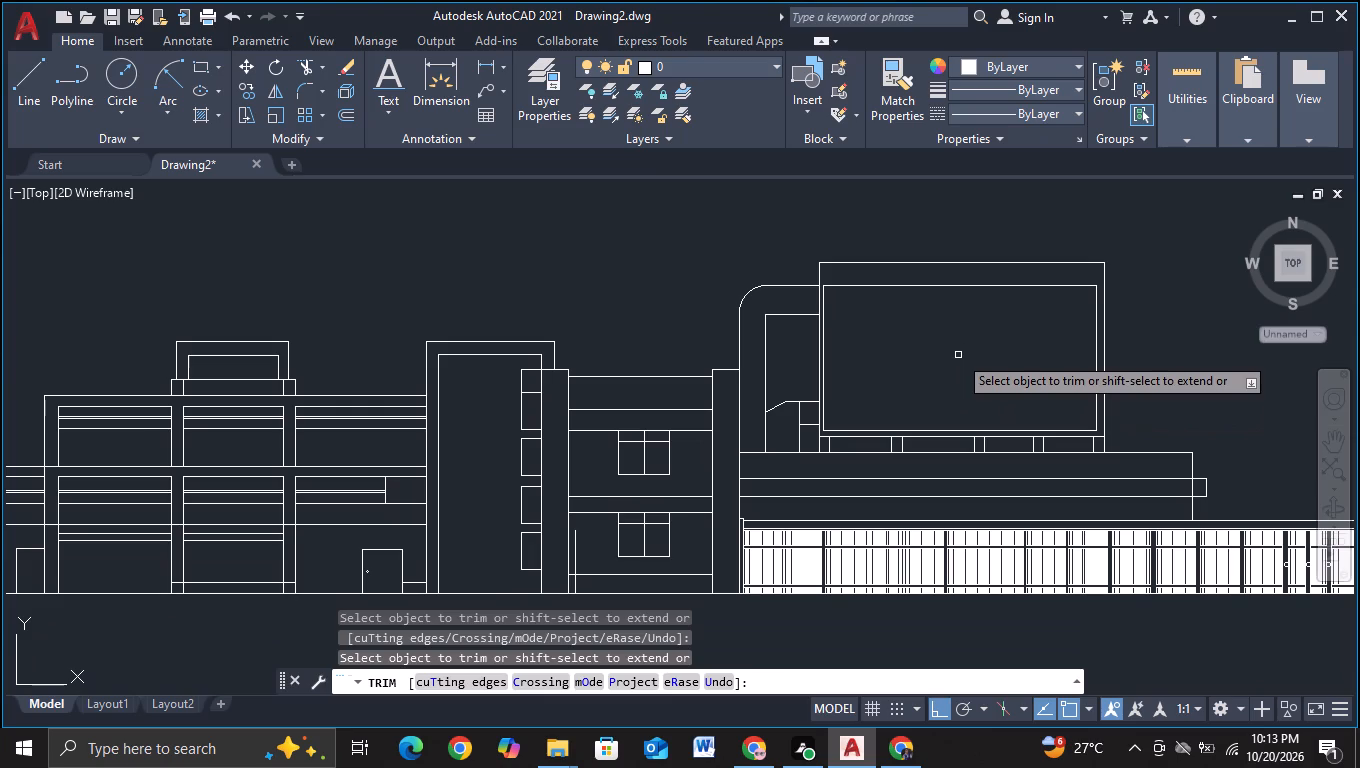
{"action": "key", "text": "Escape"}
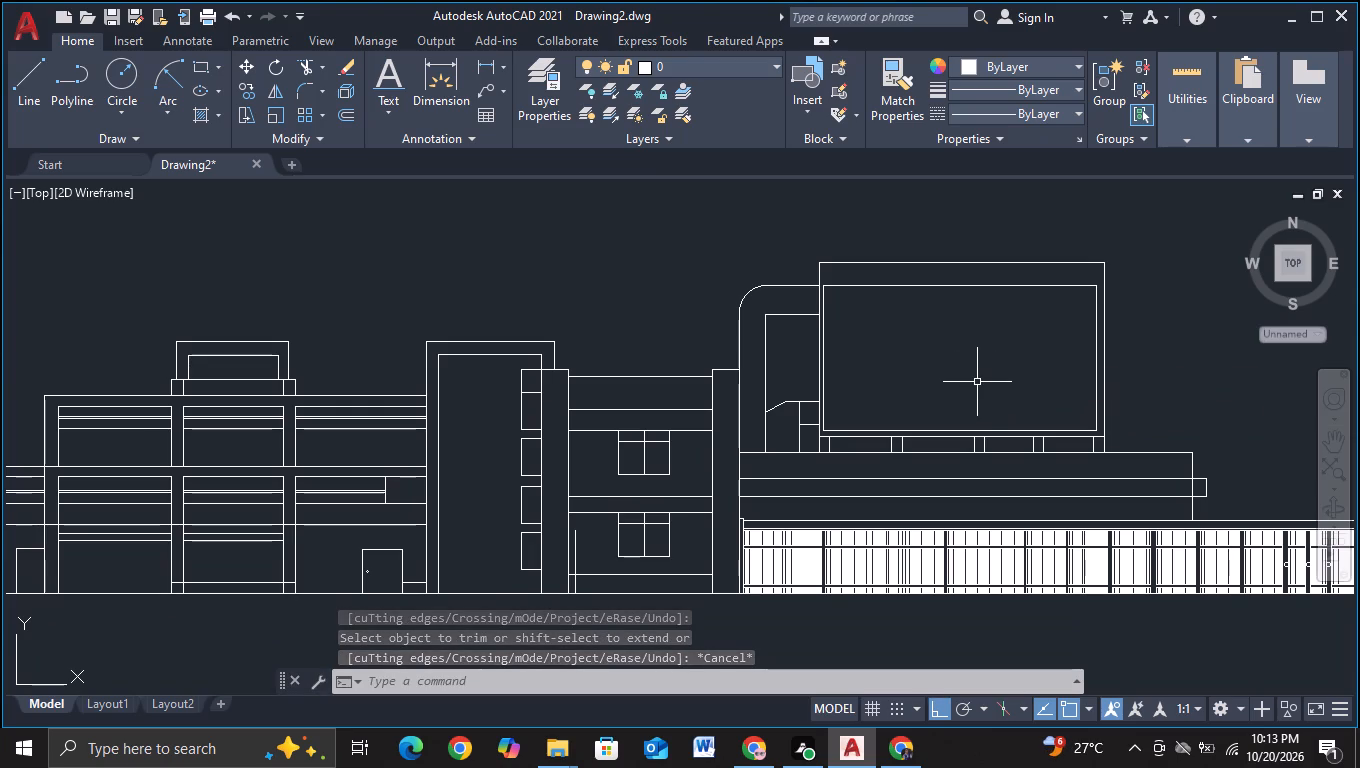
Draw two vertical lines, the first about 657 units long, from the tops of the strip's second vertical pair up past the large volume's top edge.
{"action": "left_click", "coordinate": [40, 96]}
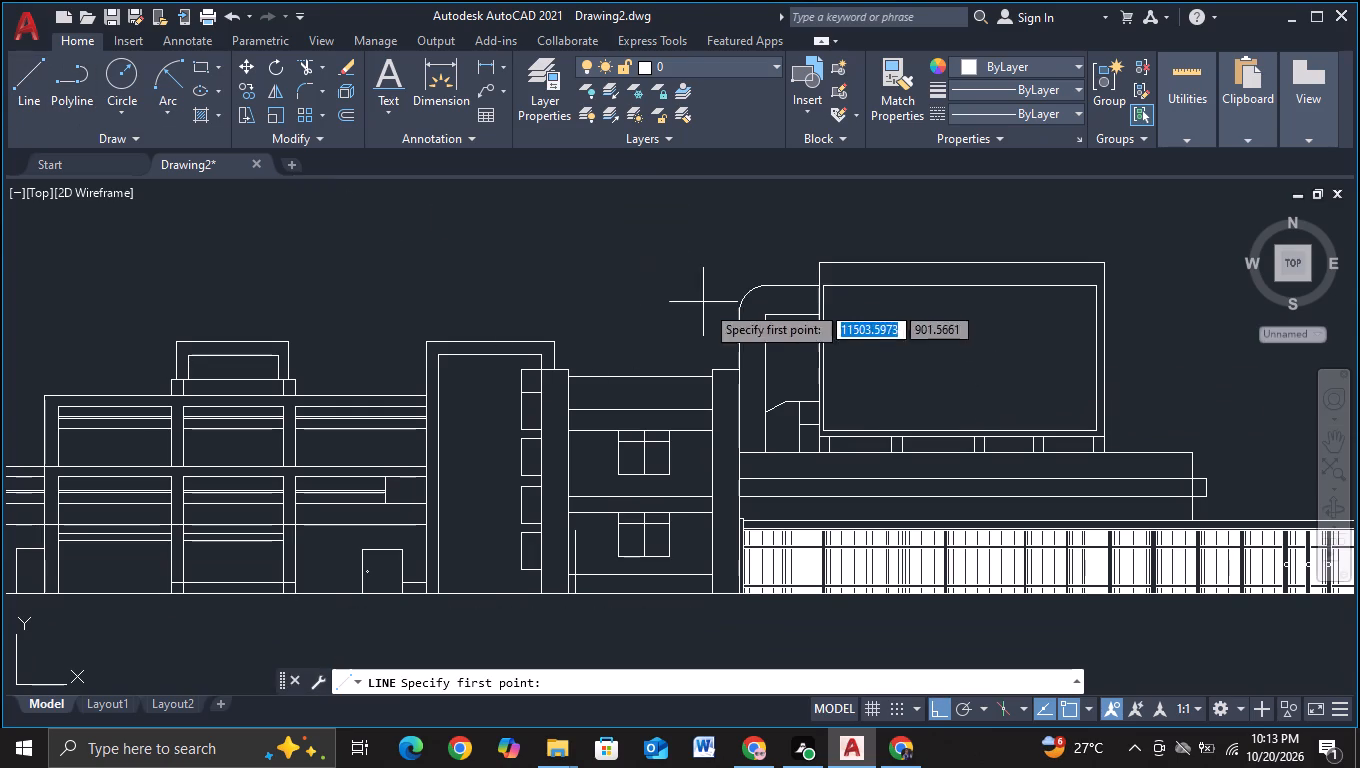
{"action": "scroll", "coordinate": [916, 329], "scroll_direction": "up", "scroll_amount": 1}
{"action": "middle_click_drag", "start_coordinate": [888, 405], "coordinate": [866, 377]}
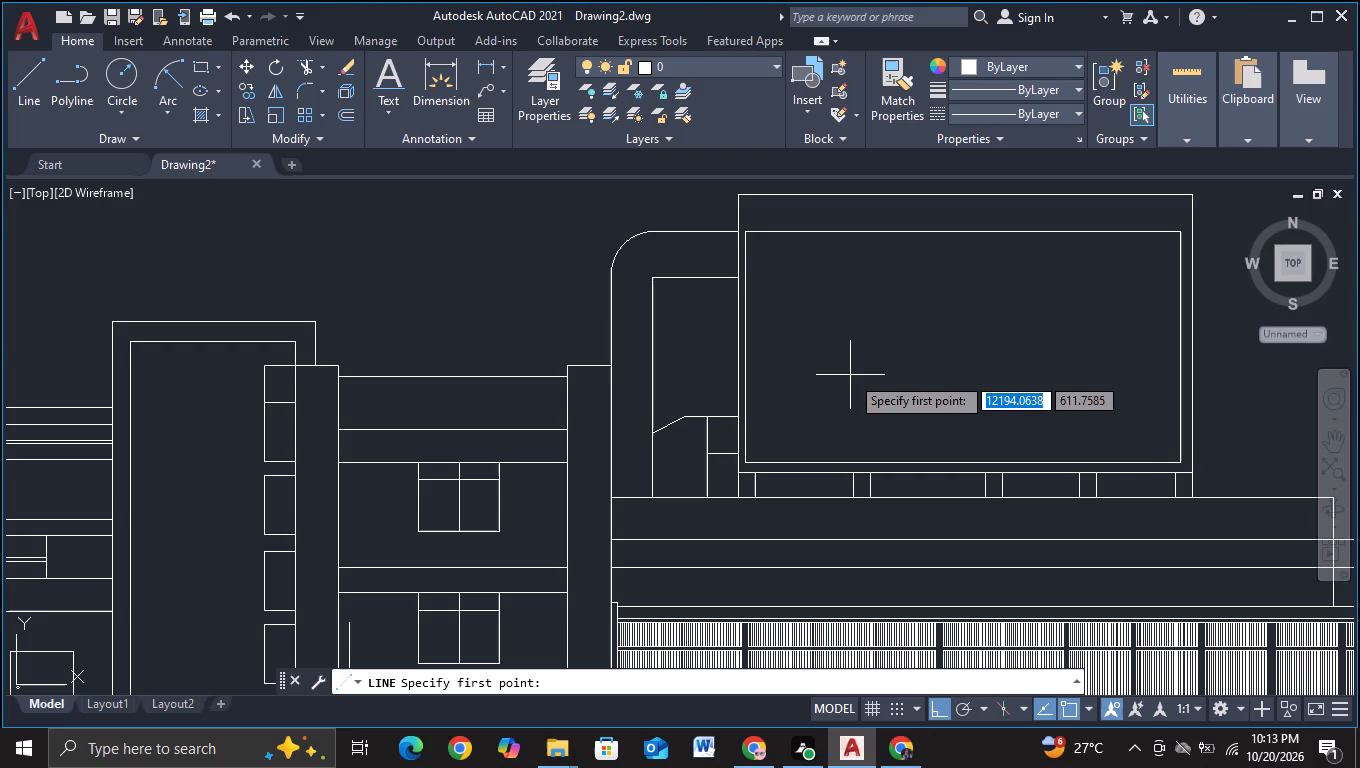
{"action": "left_click", "coordinate": [857, 469]}
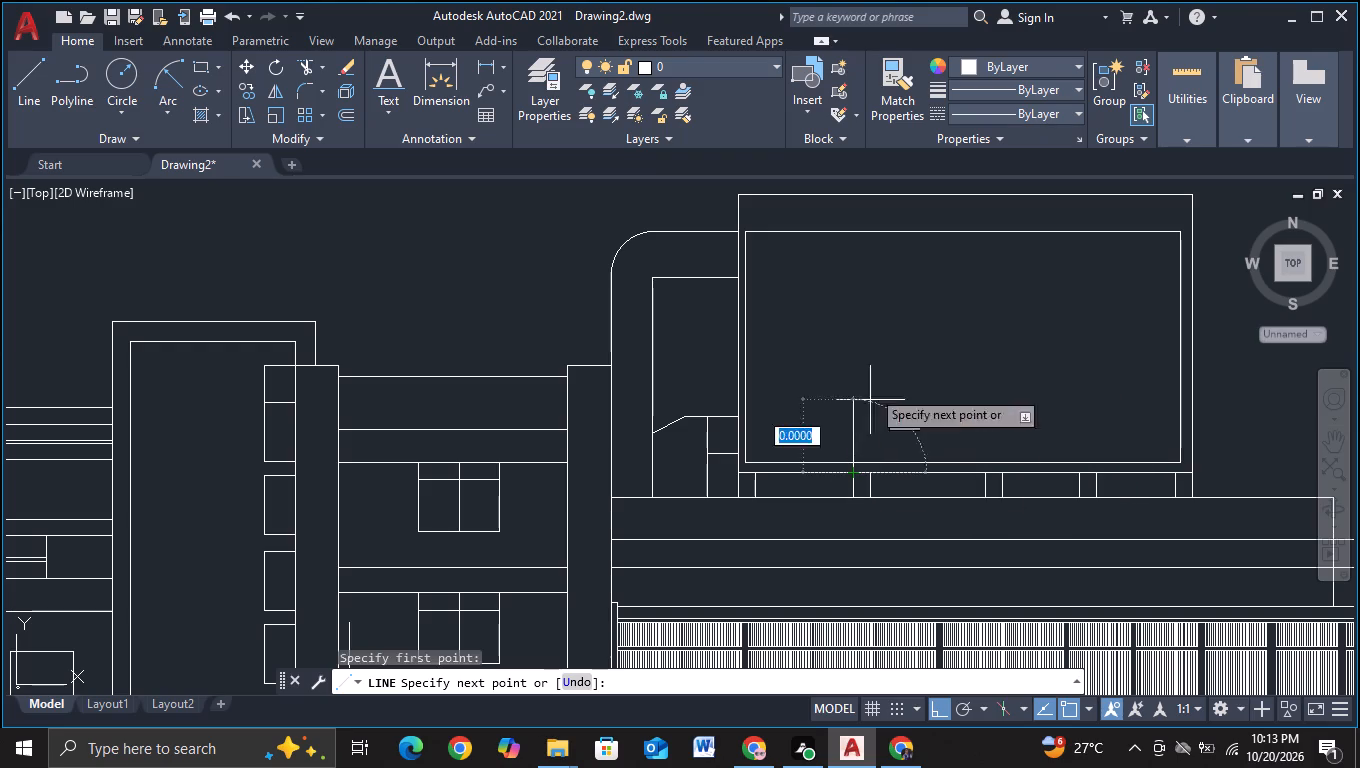
{"action": "middle_click_drag", "start_coordinate": [870, 244], "coordinate": [864, 370]}
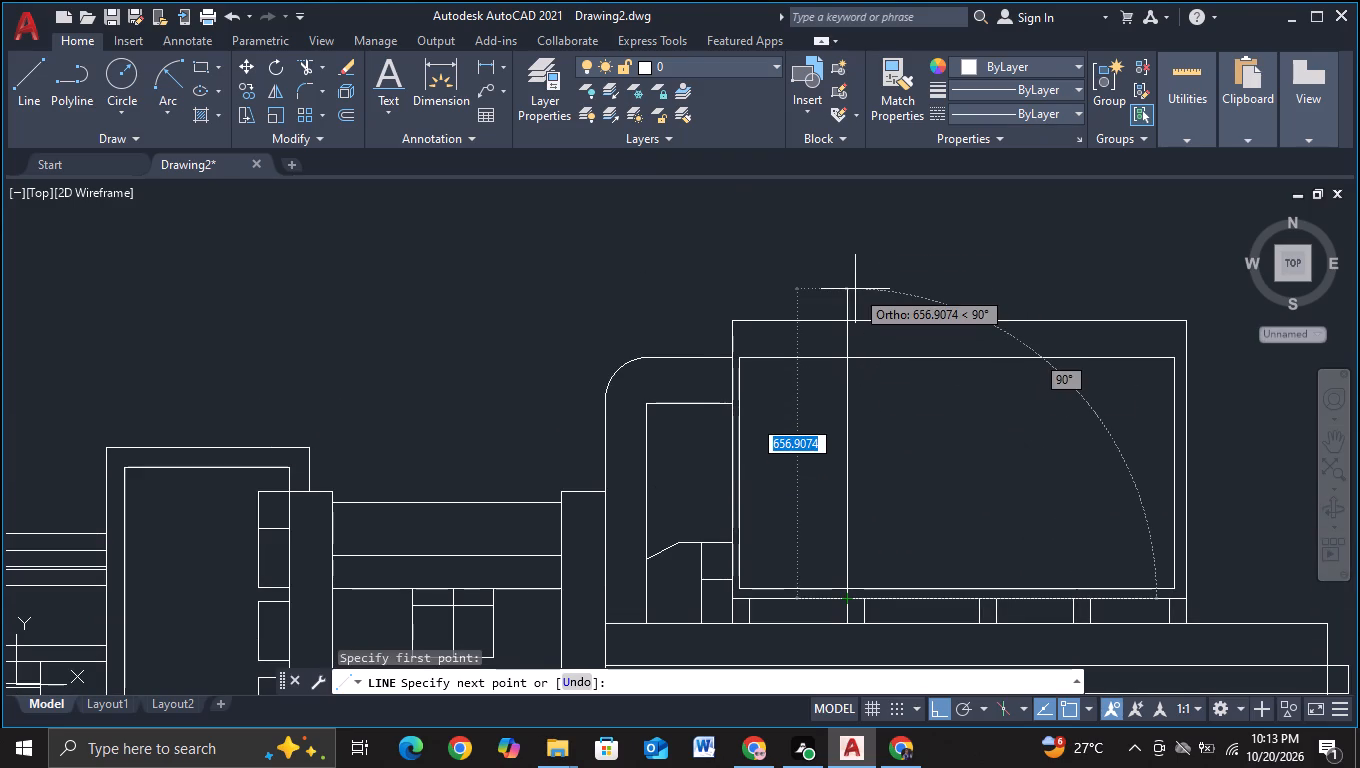
{"action": "left_click", "coordinate": [855, 289]}
{"action": "key", "text": "Escape"}
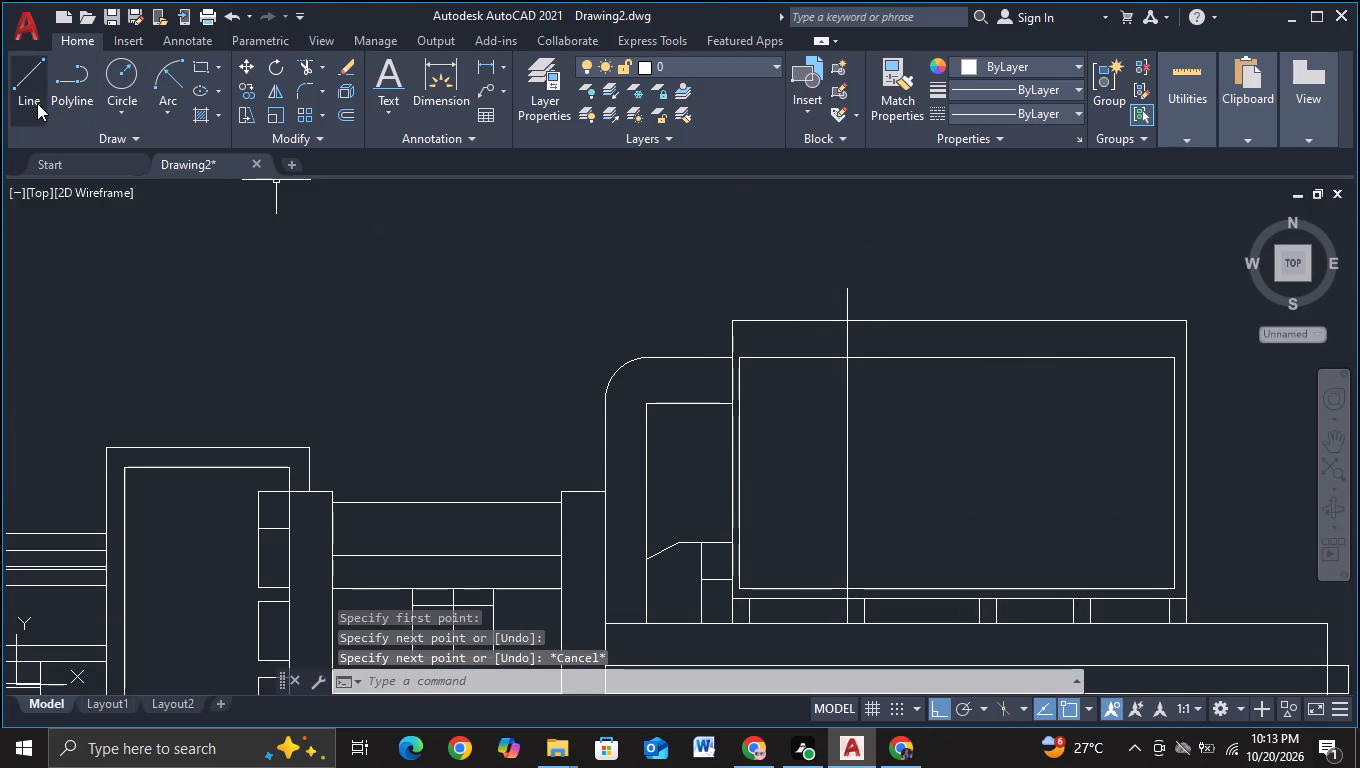
{"action": "left_click_drag", "start_coordinate": [36, 103], "coordinate": [47, 110]}
{"action": "middle_click_drag", "start_coordinate": [891, 554], "coordinate": [868, 444]}
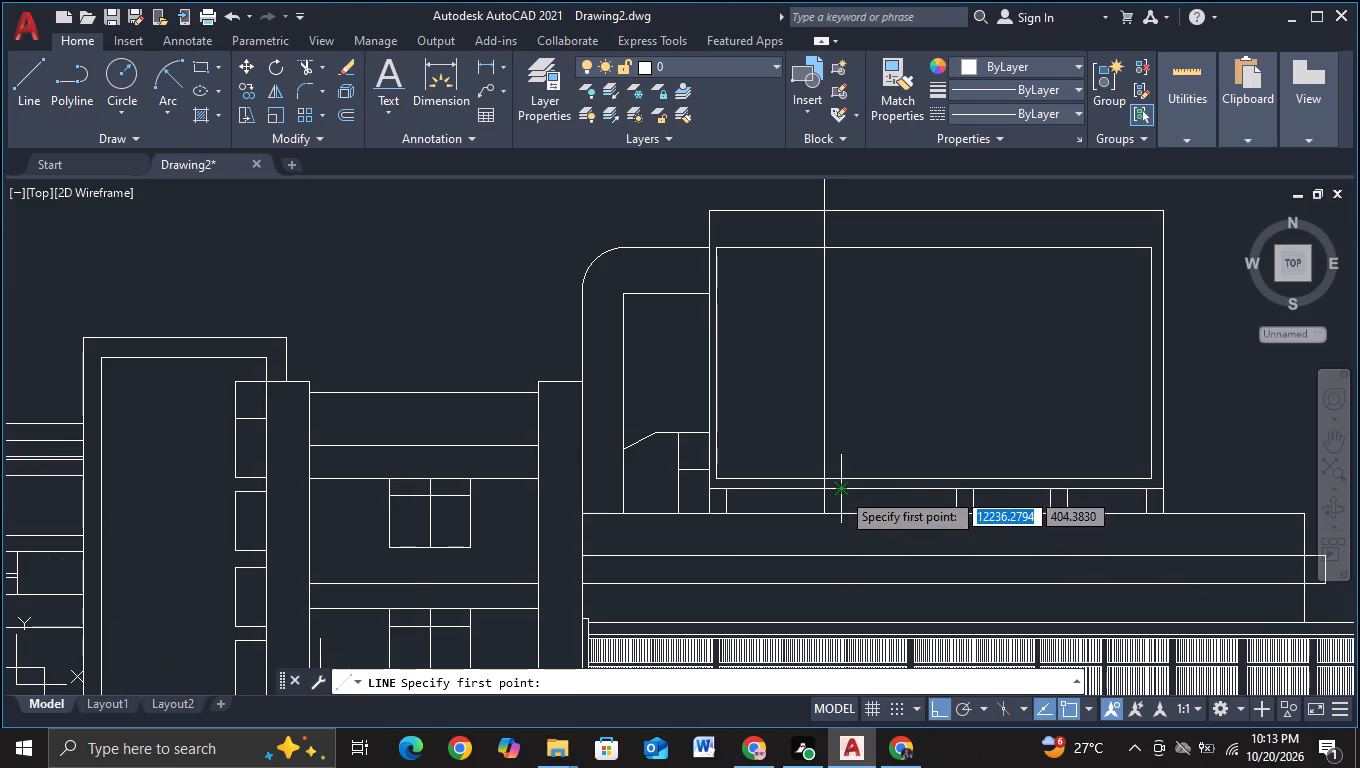
{"action": "left_click", "coordinate": [841, 491]}
{"action": "middle_click_drag", "start_coordinate": [860, 362], "coordinate": [861, 567]}
{"action": "left_click", "coordinate": [860, 382]}
{"action": "key", "text": "Escape"}
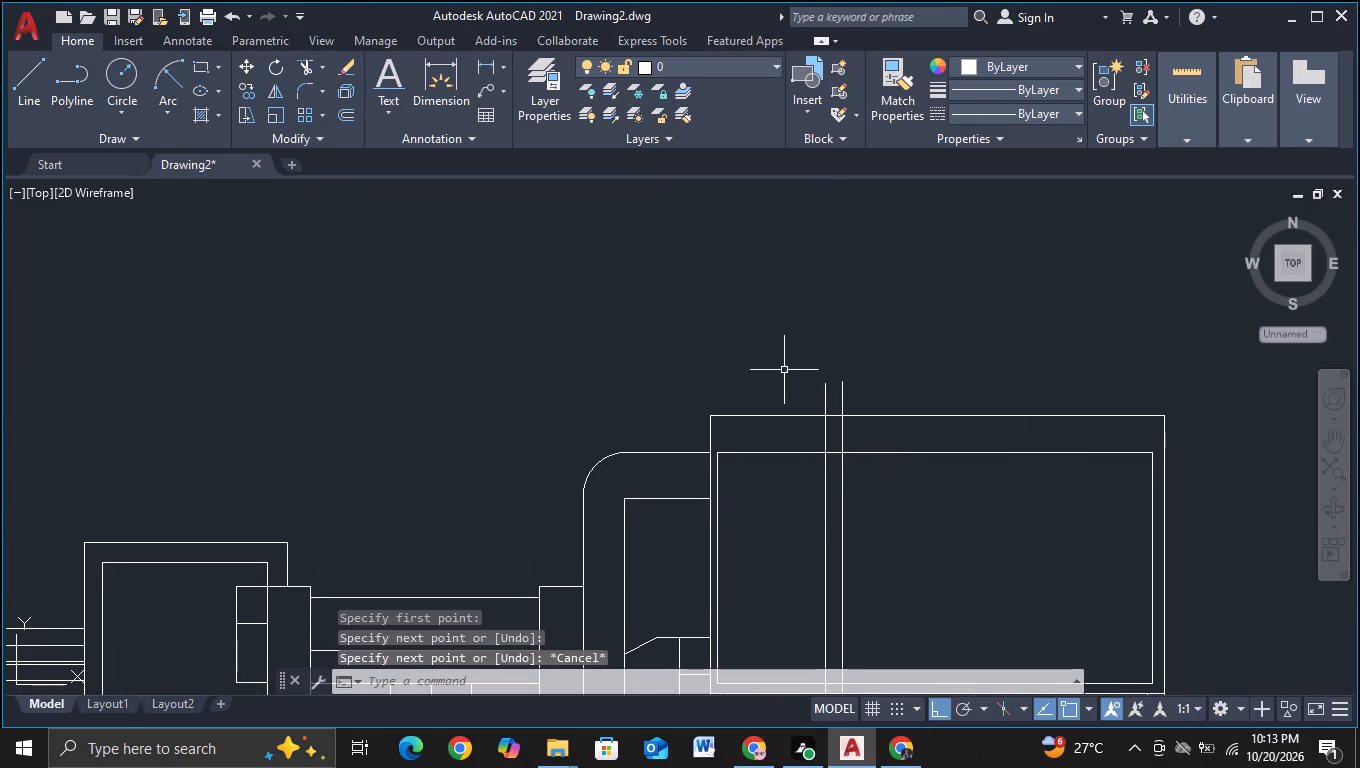
Trim both new vertical lines to the inner frame's top and bottom lines.
{"action": "left_click", "coordinate": [305, 59]}
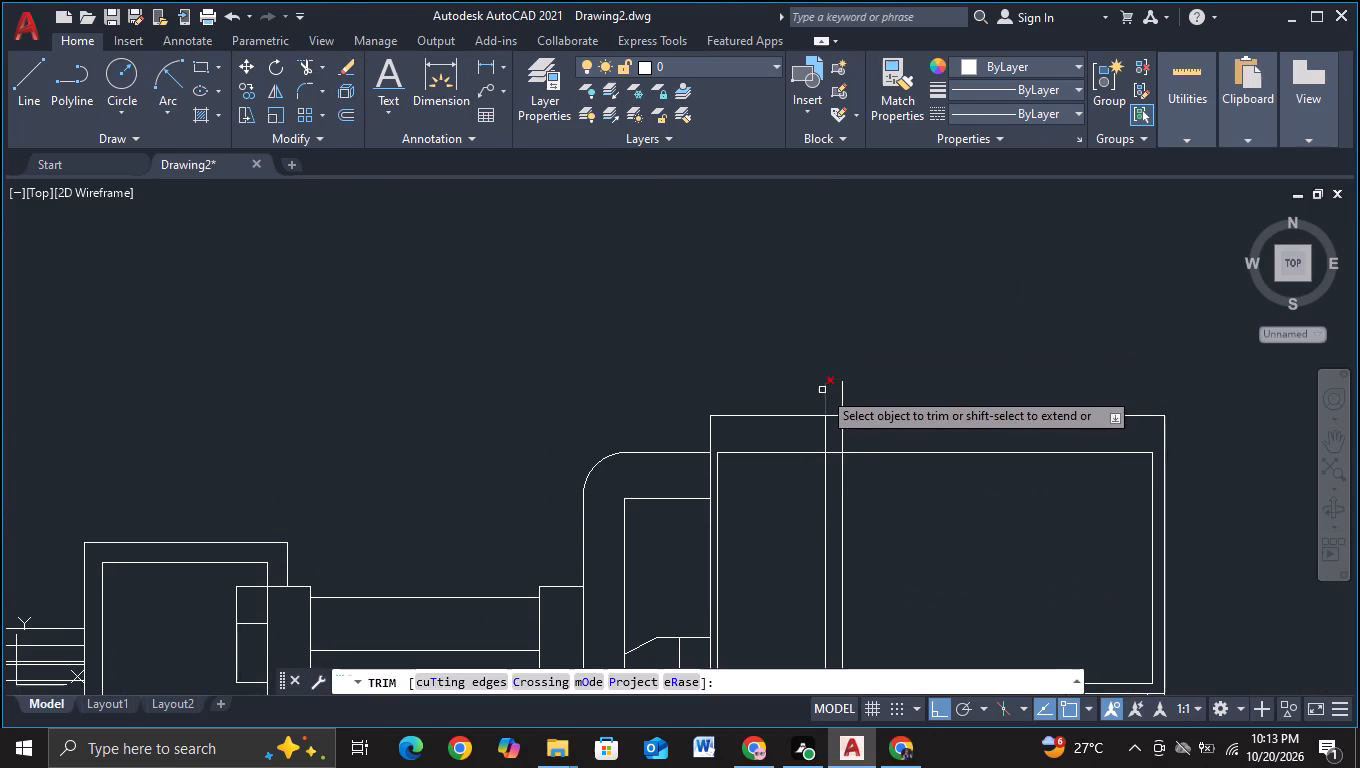
{"action": "left_click_drag", "start_coordinate": [816, 399], "coordinate": [891, 380]}
{"action": "left_click_drag", "start_coordinate": [807, 436], "coordinate": [858, 436]}
{"action": "middle_click_drag", "start_coordinate": [890, 572], "coordinate": [891, 572]}
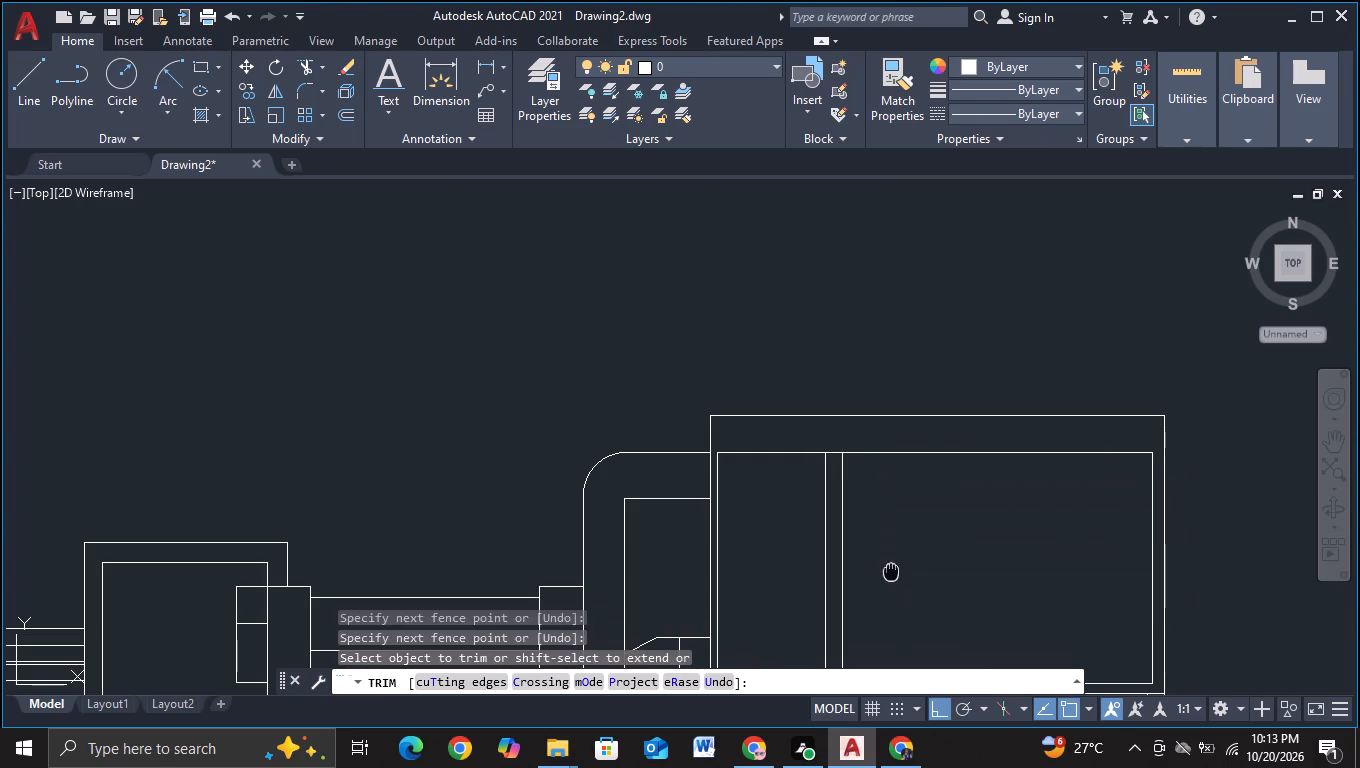
{"action": "middle_click_drag", "start_coordinate": [891, 572], "coordinate": [846, 385]}
{"action": "scroll", "coordinate": [817, 478], "scroll_direction": "up", "scroll_amount": 2}
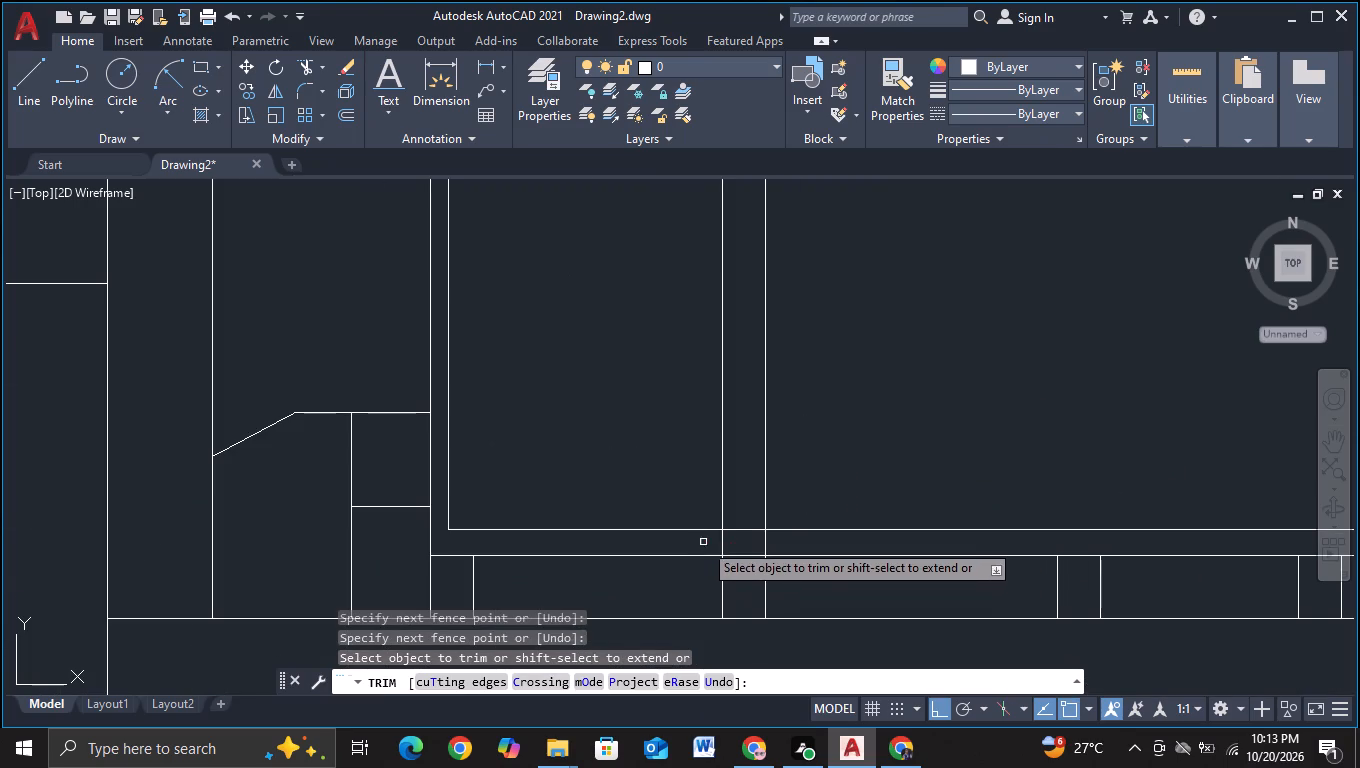
{"action": "left_click_drag", "start_coordinate": [704, 541], "coordinate": [840, 544]}
{"action": "key", "text": "Escape"}
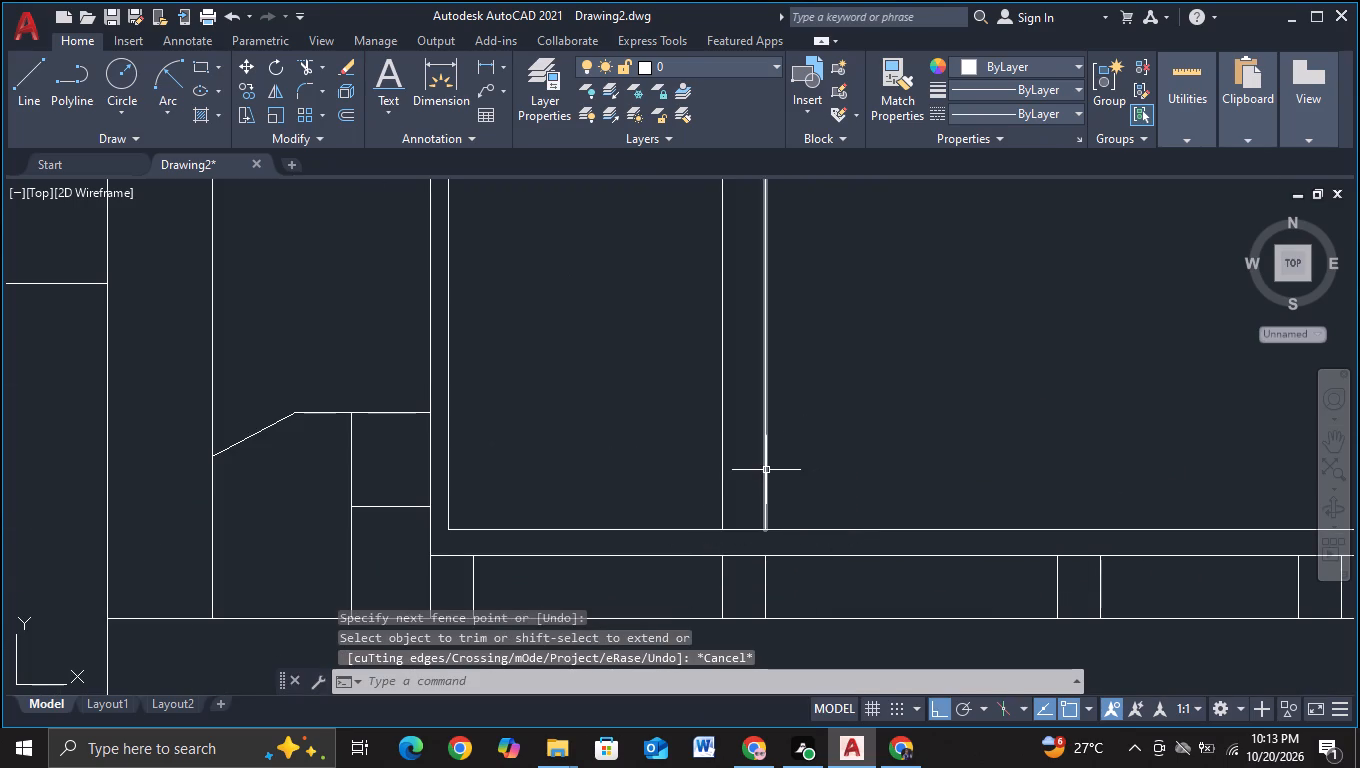
Move the right vertical line inside the inner frame closer to the left one, with object snap off for the placement.
{"action": "left_click", "coordinate": [766, 470]}
{"action": "key", "text": "m"}
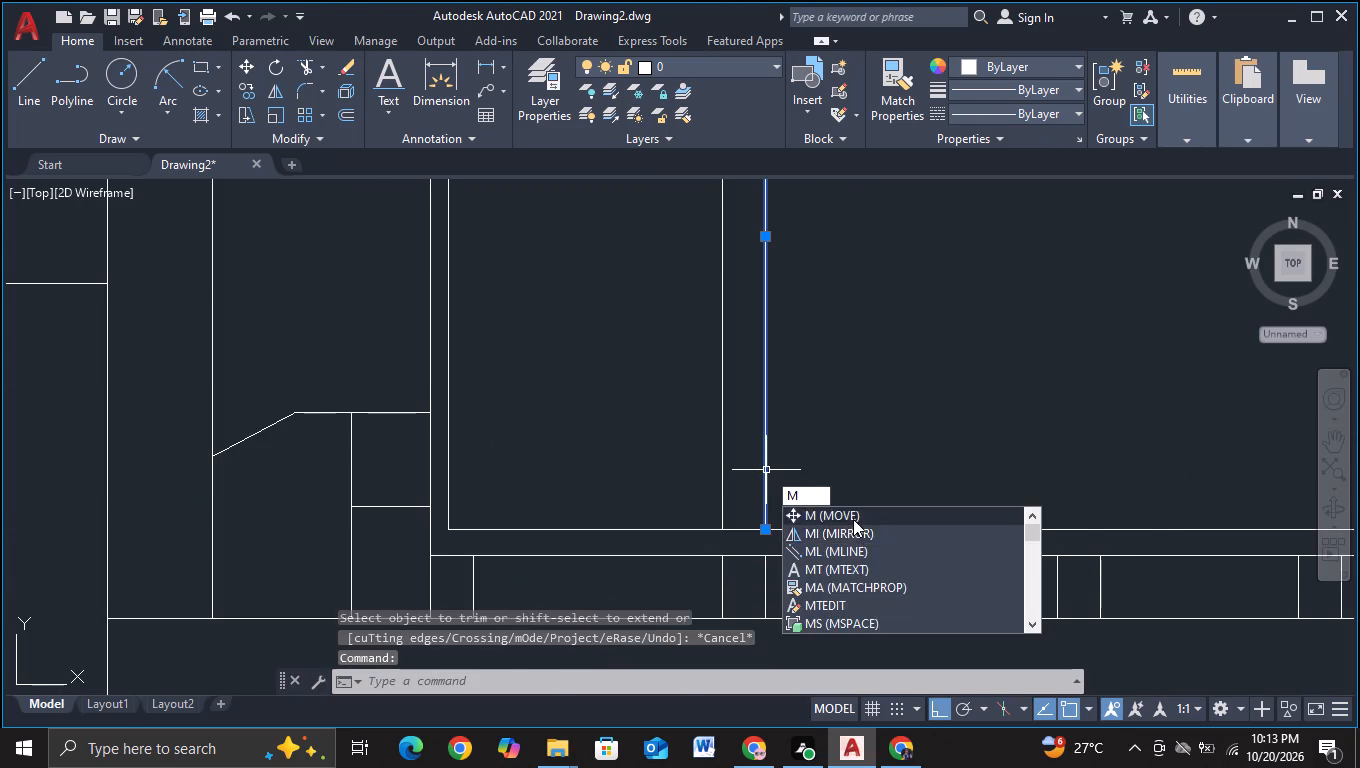
{"action": "left_click", "coordinate": [853, 519]}
{"action": "left_click", "coordinate": [766, 481]}
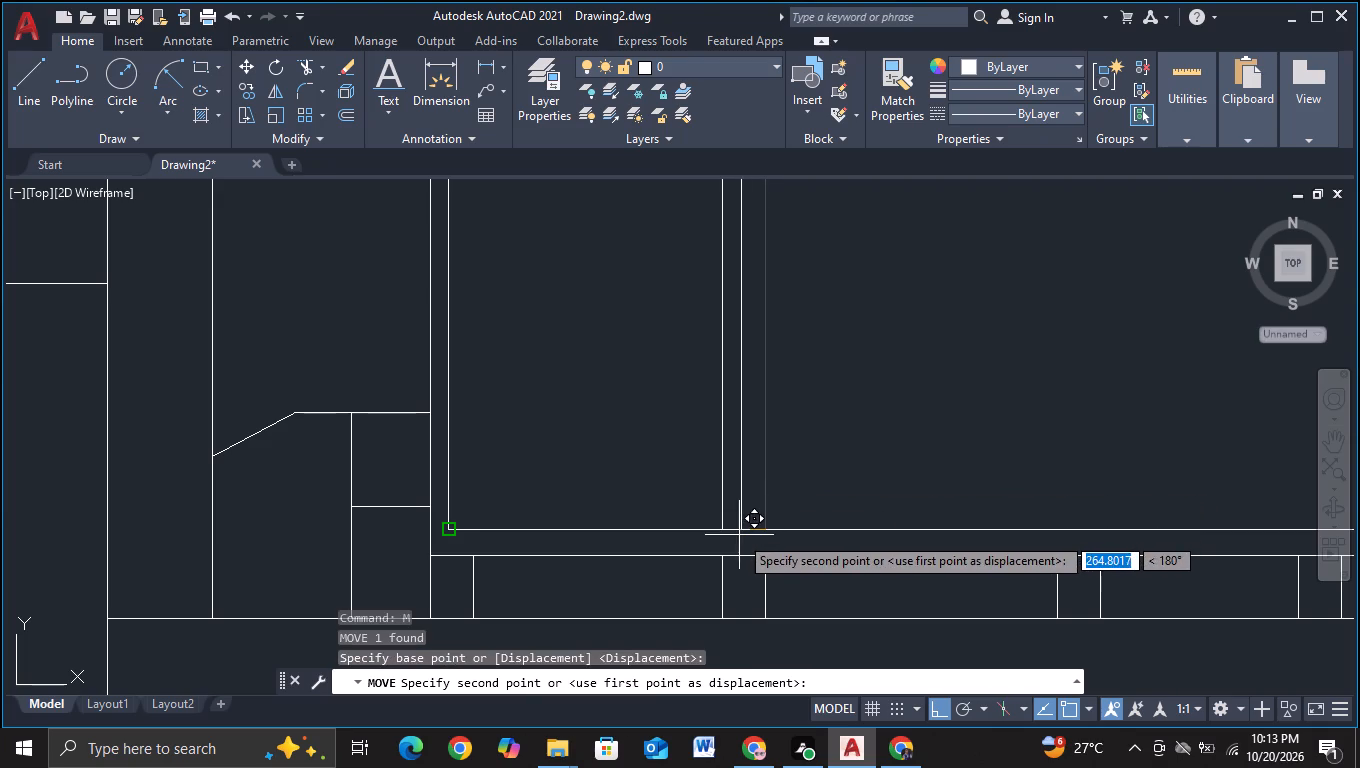
{"action": "key", "text": "F3"}
{"action": "left_click", "coordinate": [739, 535]}
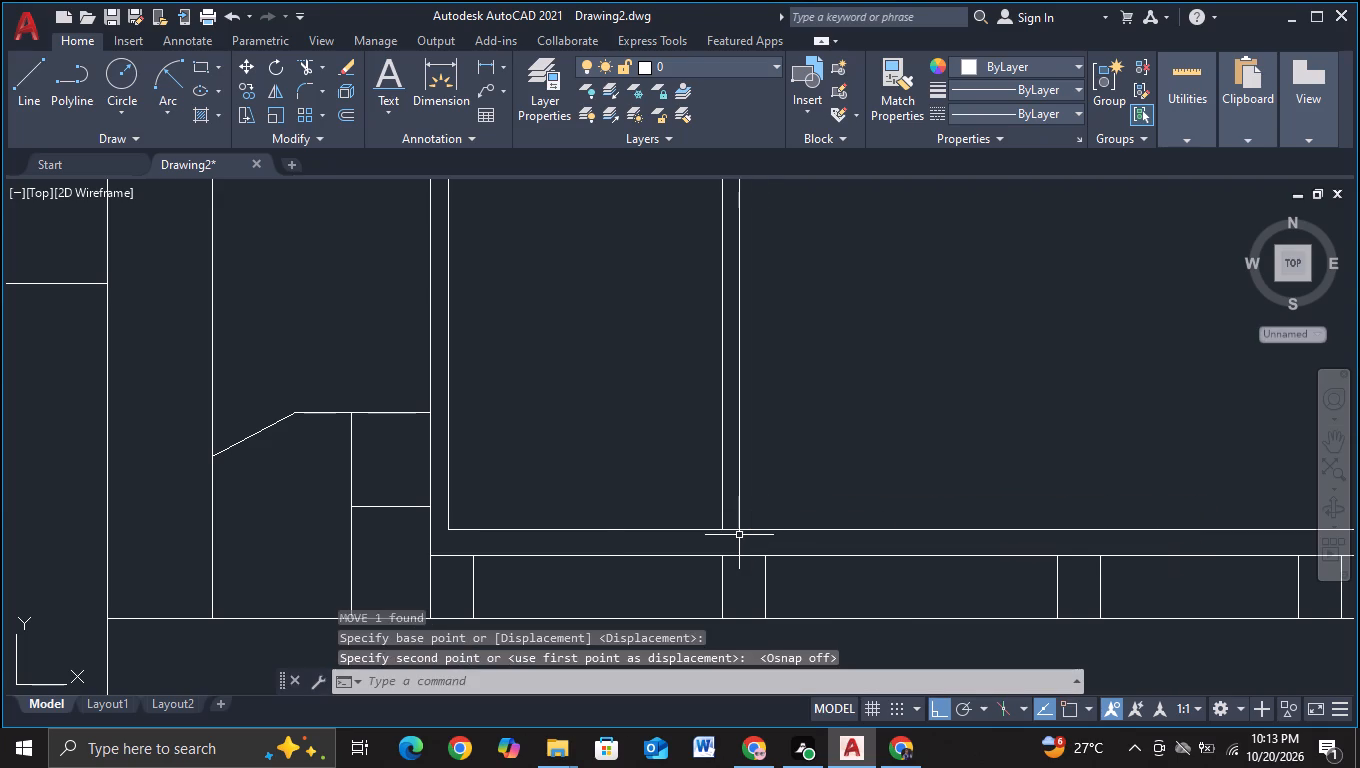
{"action": "scroll", "coordinate": [829, 461], "scroll_direction": "down", "scroll_amount": 2}
{"action": "key", "text": "Escape"}
Copy the paired vertical lines inside the inner frame twice to the right, about 269 and 482 units from the original.
{"action": "left_click_drag", "start_coordinate": [866, 338], "coordinate": [738, 409]}
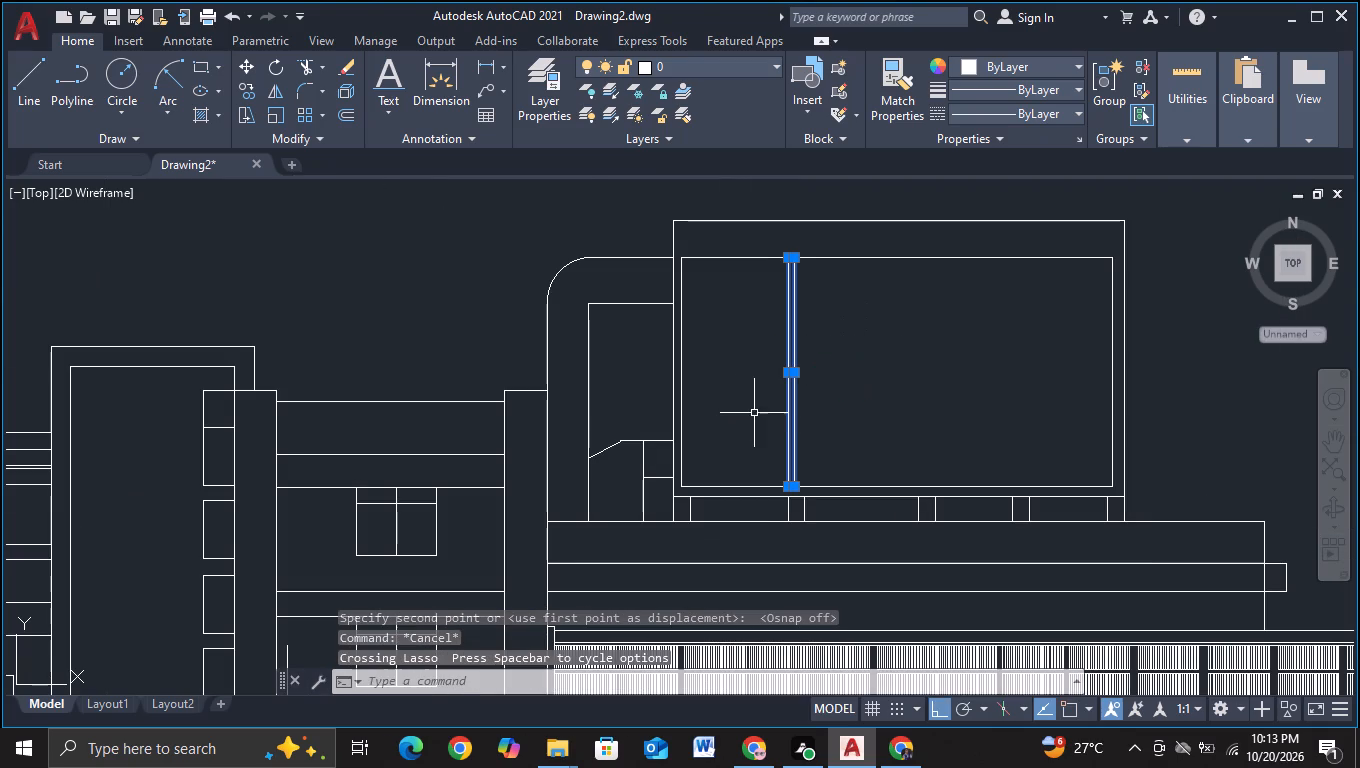
{"action": "key", "text": "c"}
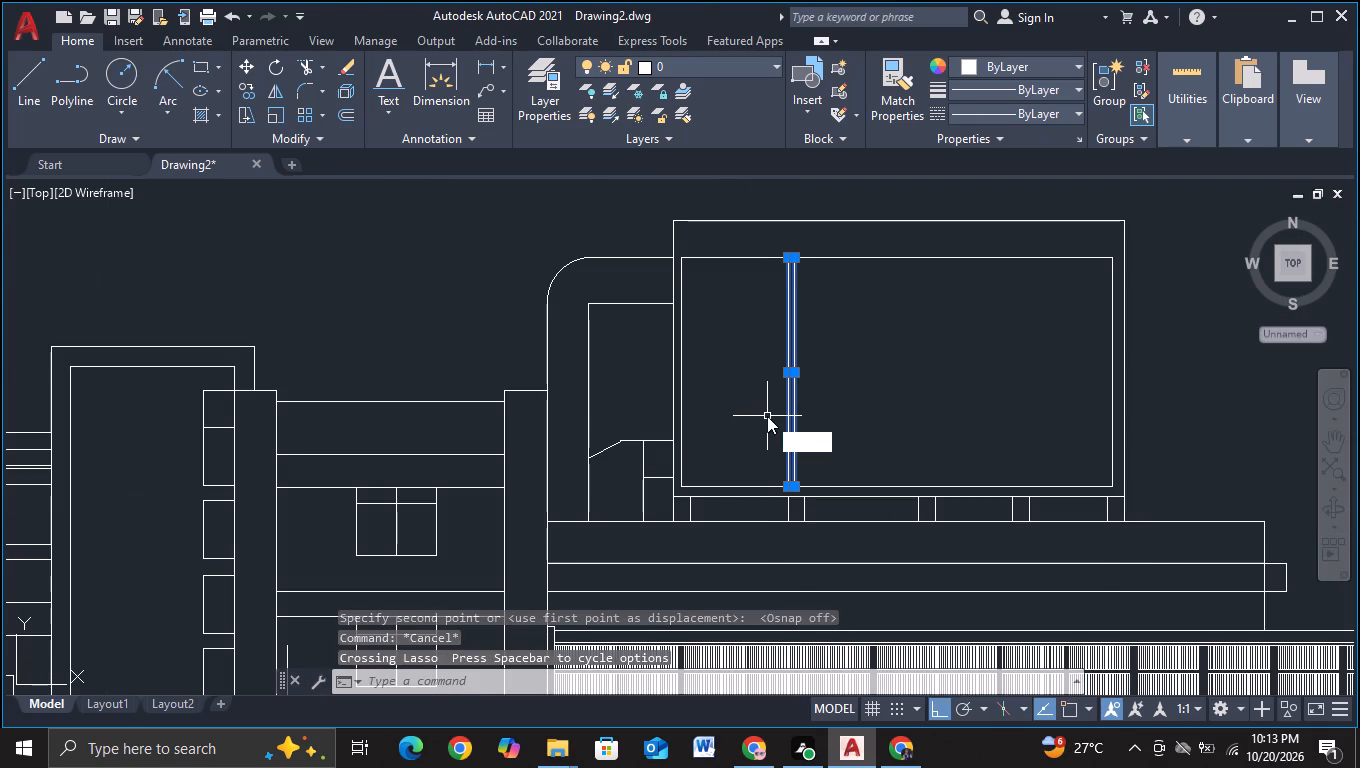
{"action": "left_click", "coordinate": [829, 478]}
{"action": "left_click", "coordinate": [794, 429]}
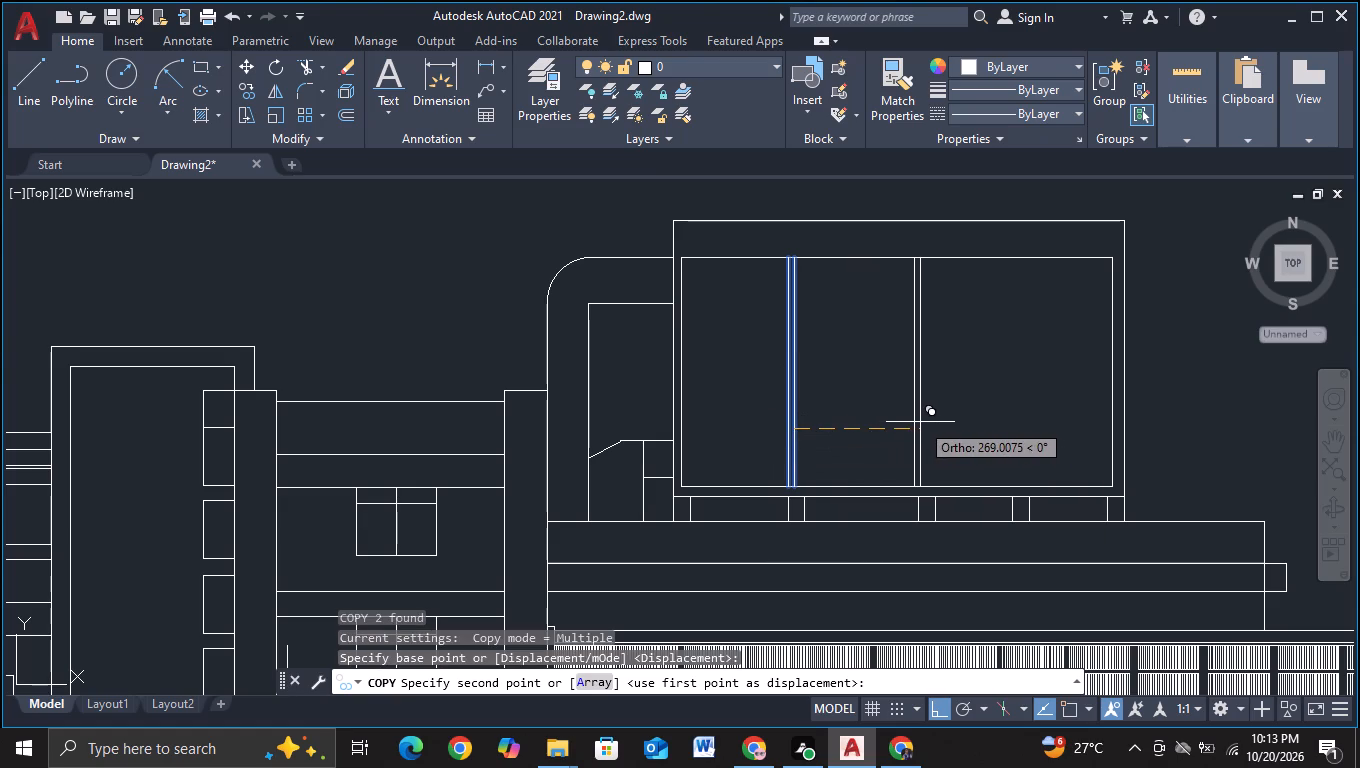
{"action": "left_click", "coordinate": [920, 422]}
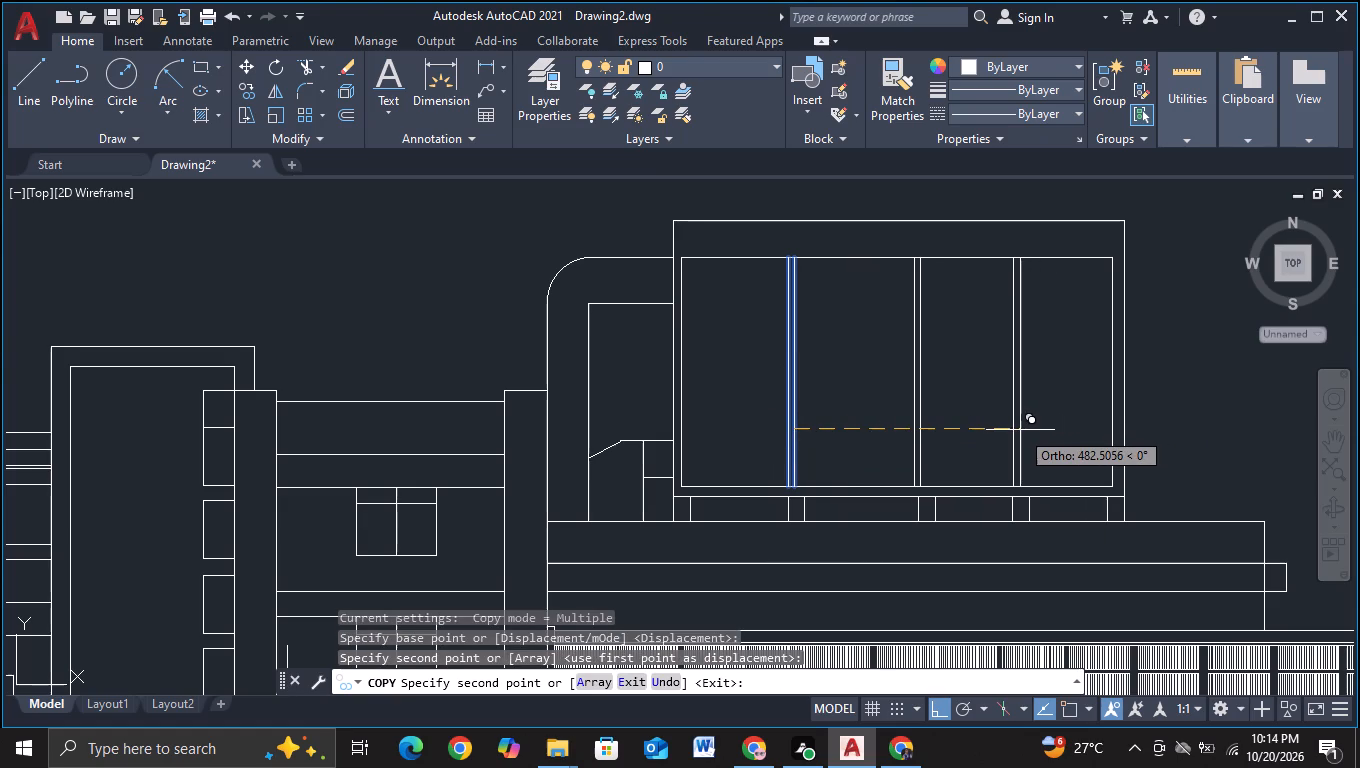
{"action": "left_click", "coordinate": [1020, 430]}
{"action": "key", "text": "Escape"}
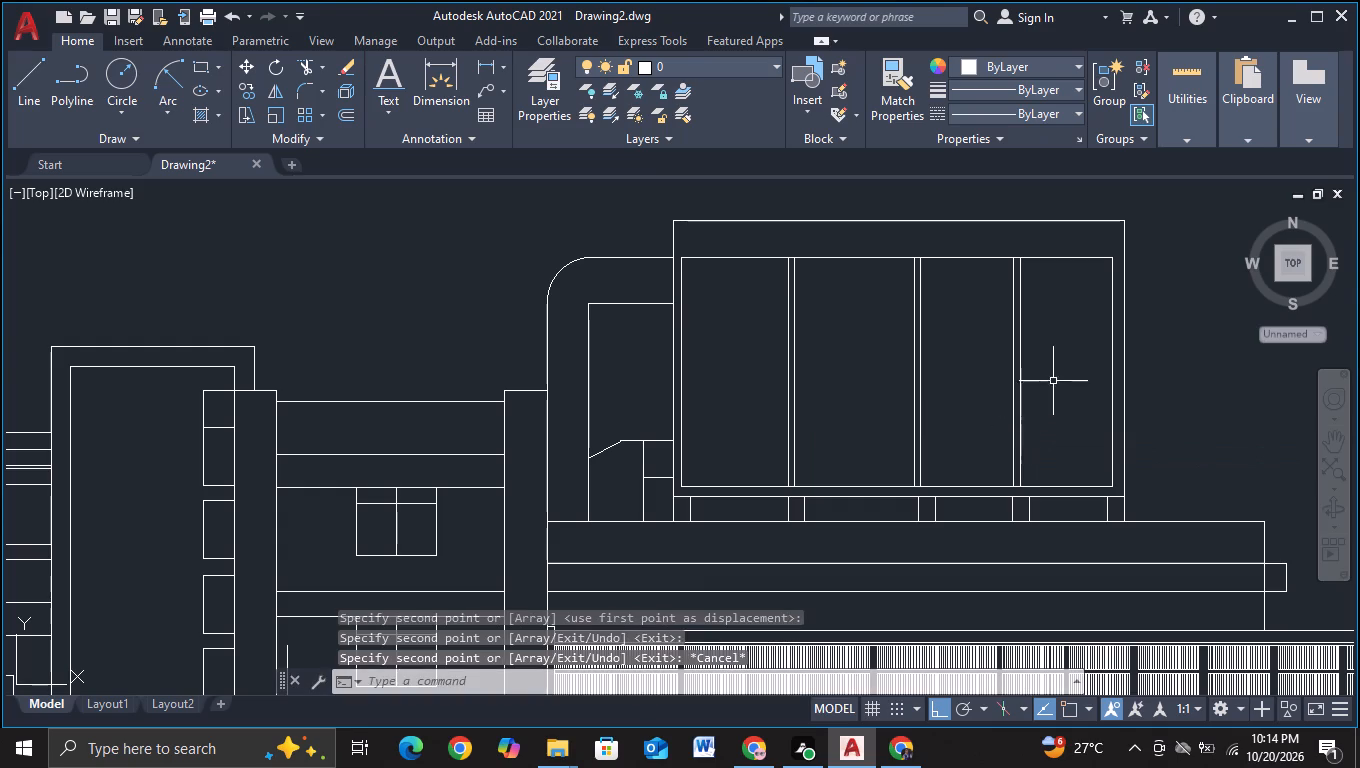
Move all three pairs of vertical lines together slightly to the left inside the inner frame.
{"action": "left_click_drag", "start_coordinate": [1061, 370], "coordinate": [729, 438]}
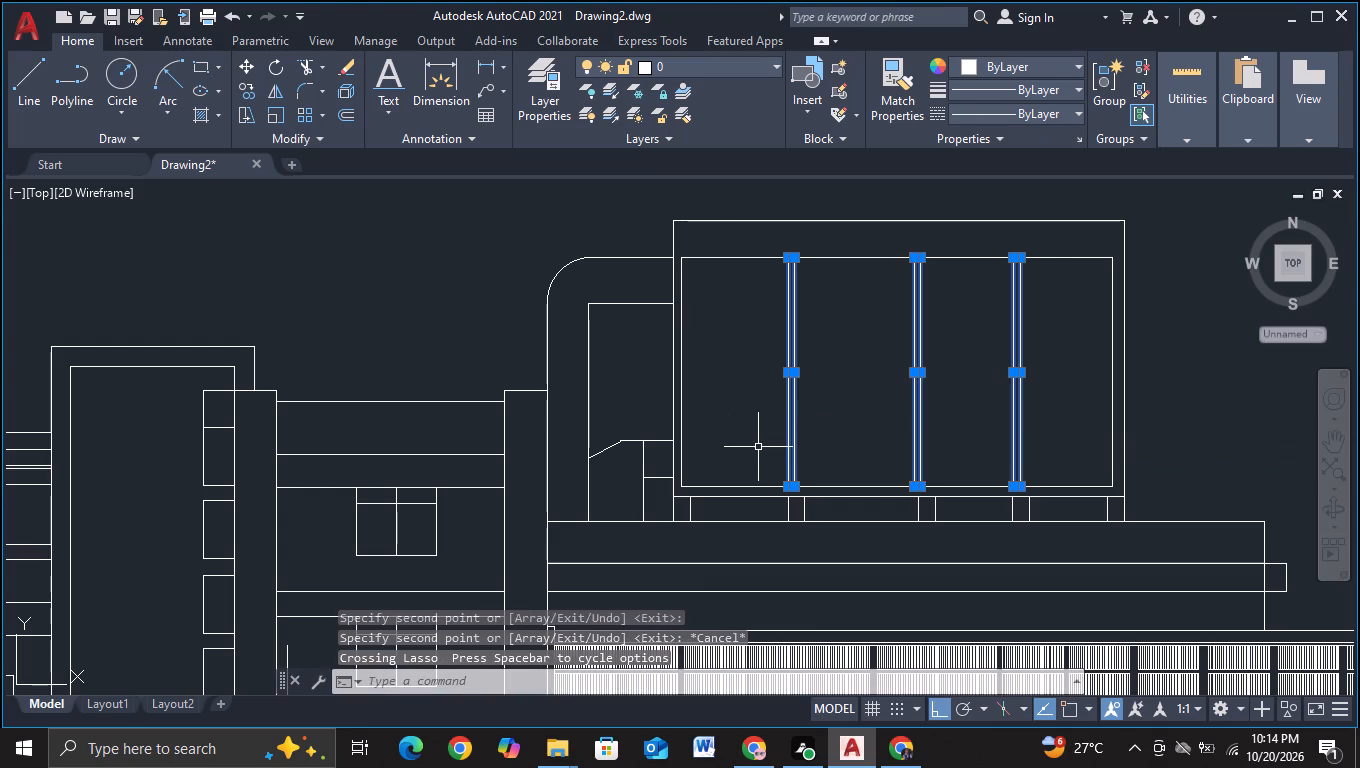
{"action": "key", "text": "m"}
{"action": "left_click", "coordinate": [895, 490]}
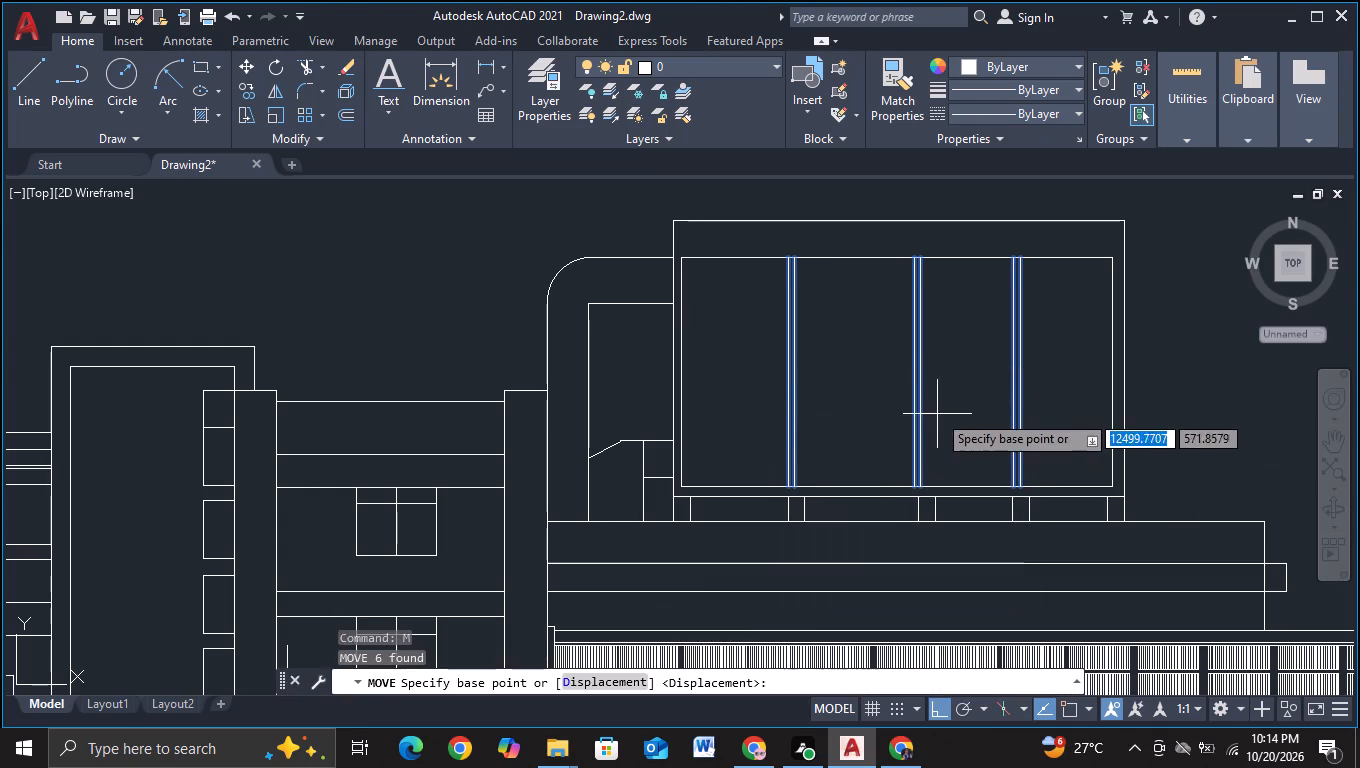
{"action": "left_click", "coordinate": [957, 406]}
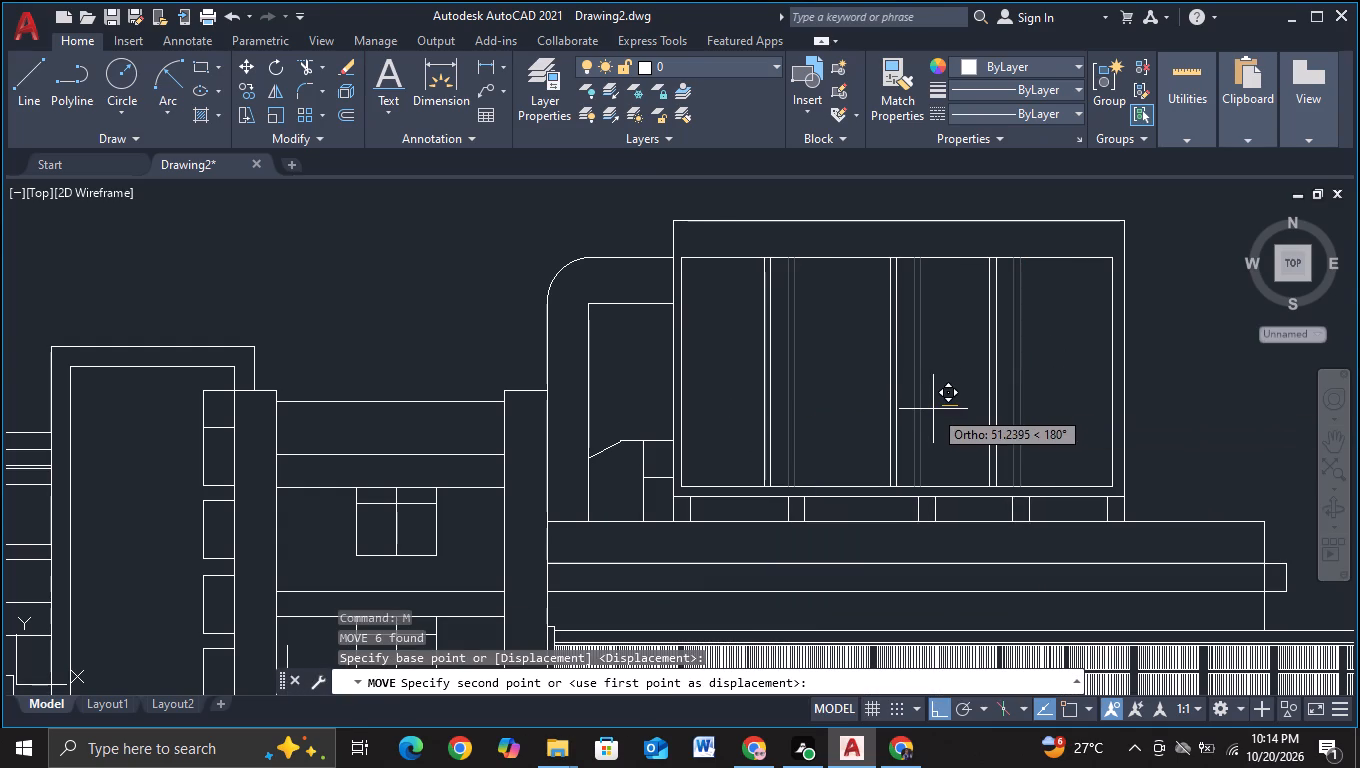
{"action": "left_click", "coordinate": [939, 409]}
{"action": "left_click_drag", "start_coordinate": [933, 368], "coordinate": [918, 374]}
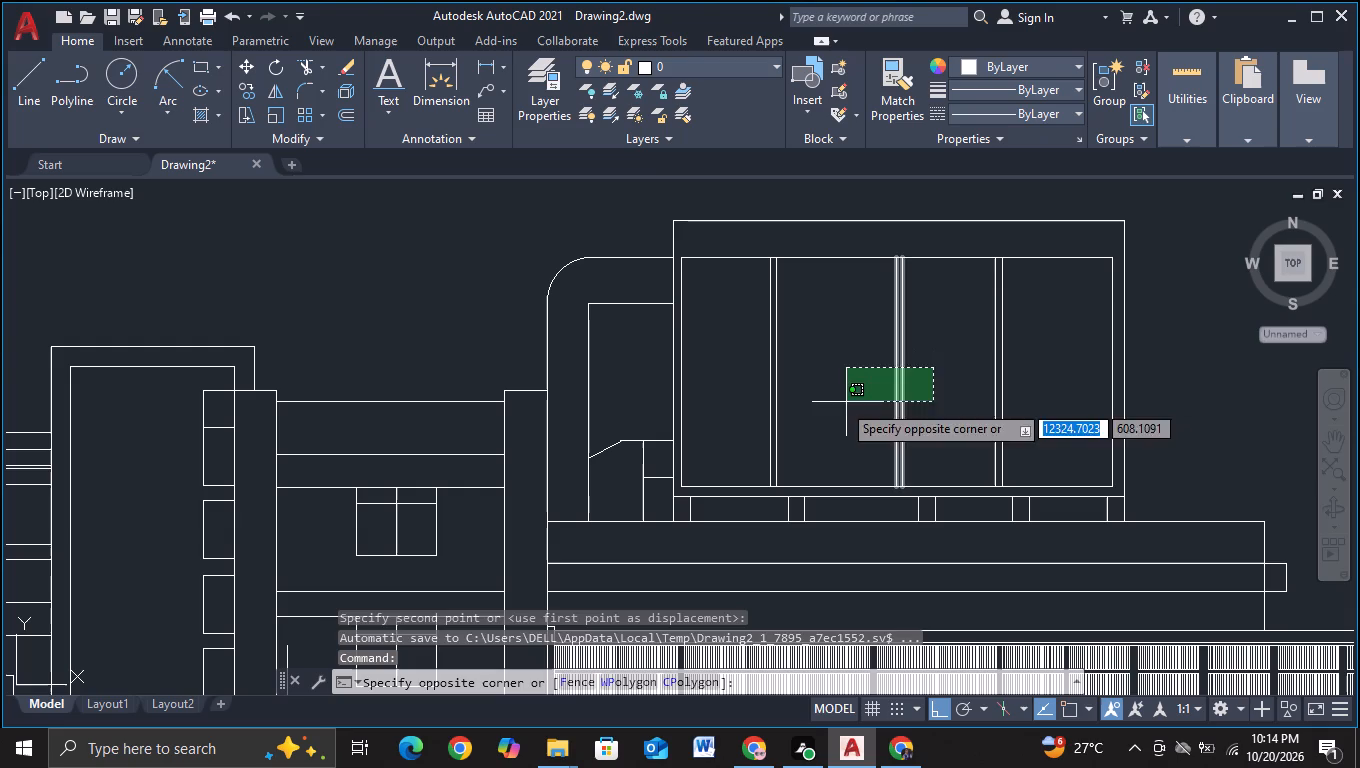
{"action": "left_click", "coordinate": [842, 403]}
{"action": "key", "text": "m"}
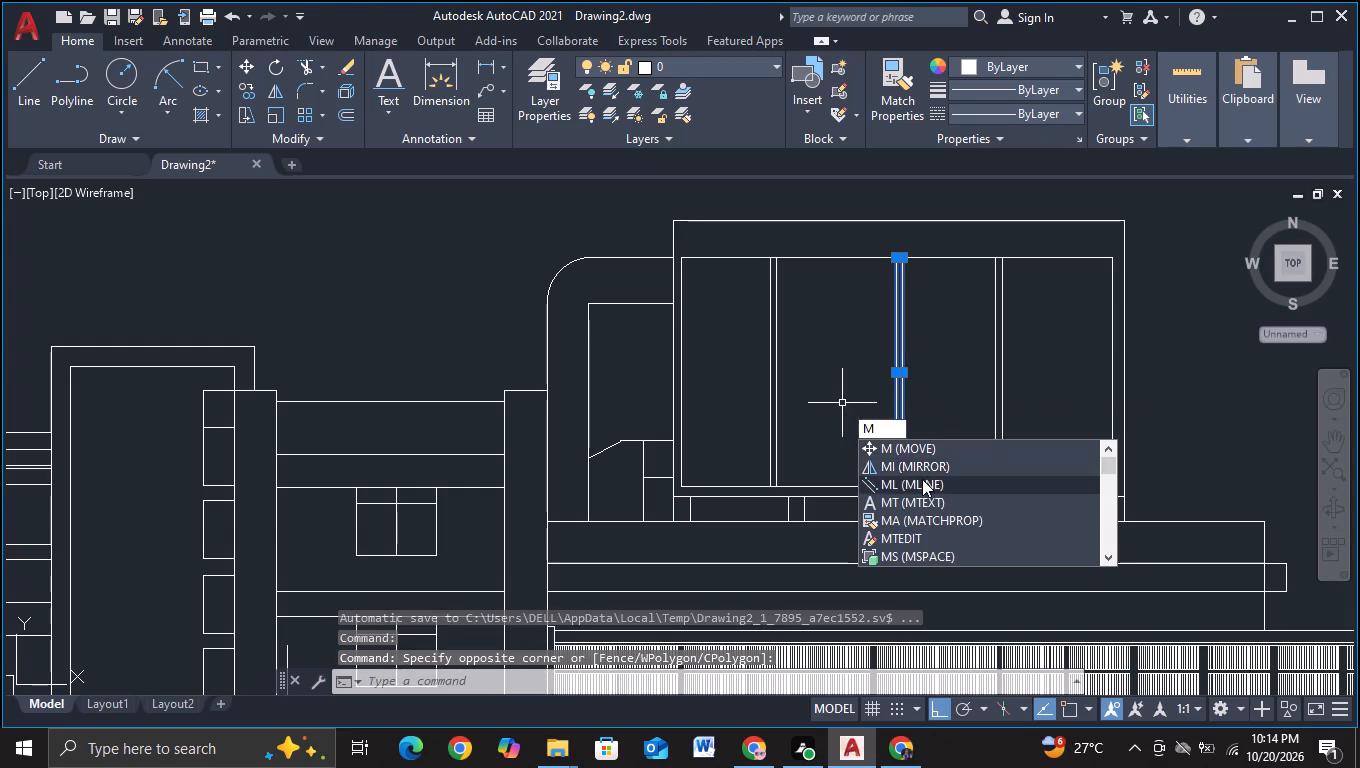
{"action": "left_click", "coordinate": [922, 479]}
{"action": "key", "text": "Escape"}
Move the middle pair of vertical lines slightly further left, between the two outer pairs.
{"action": "left_click_drag", "start_coordinate": [944, 375], "coordinate": [815, 422]}
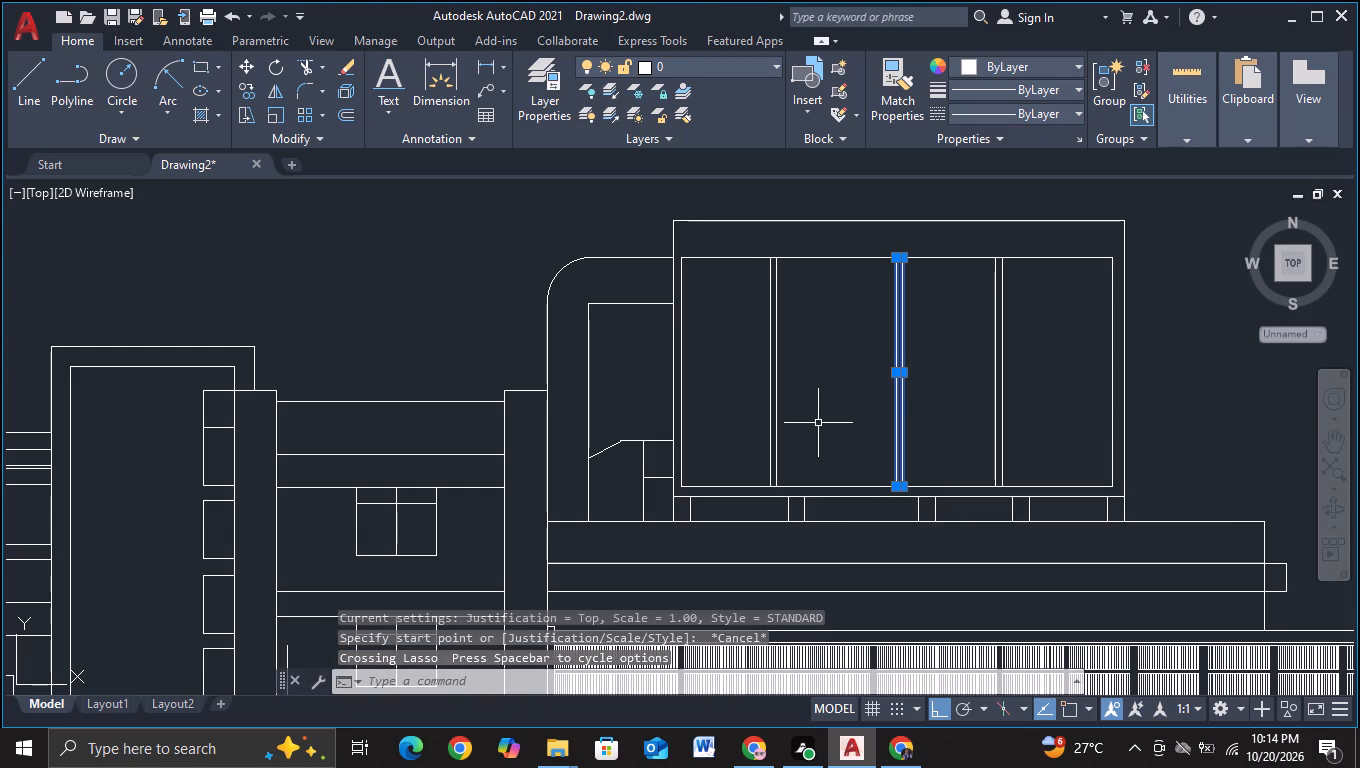
{"action": "key", "text": "m"}
{"action": "left_click", "coordinate": [963, 471]}
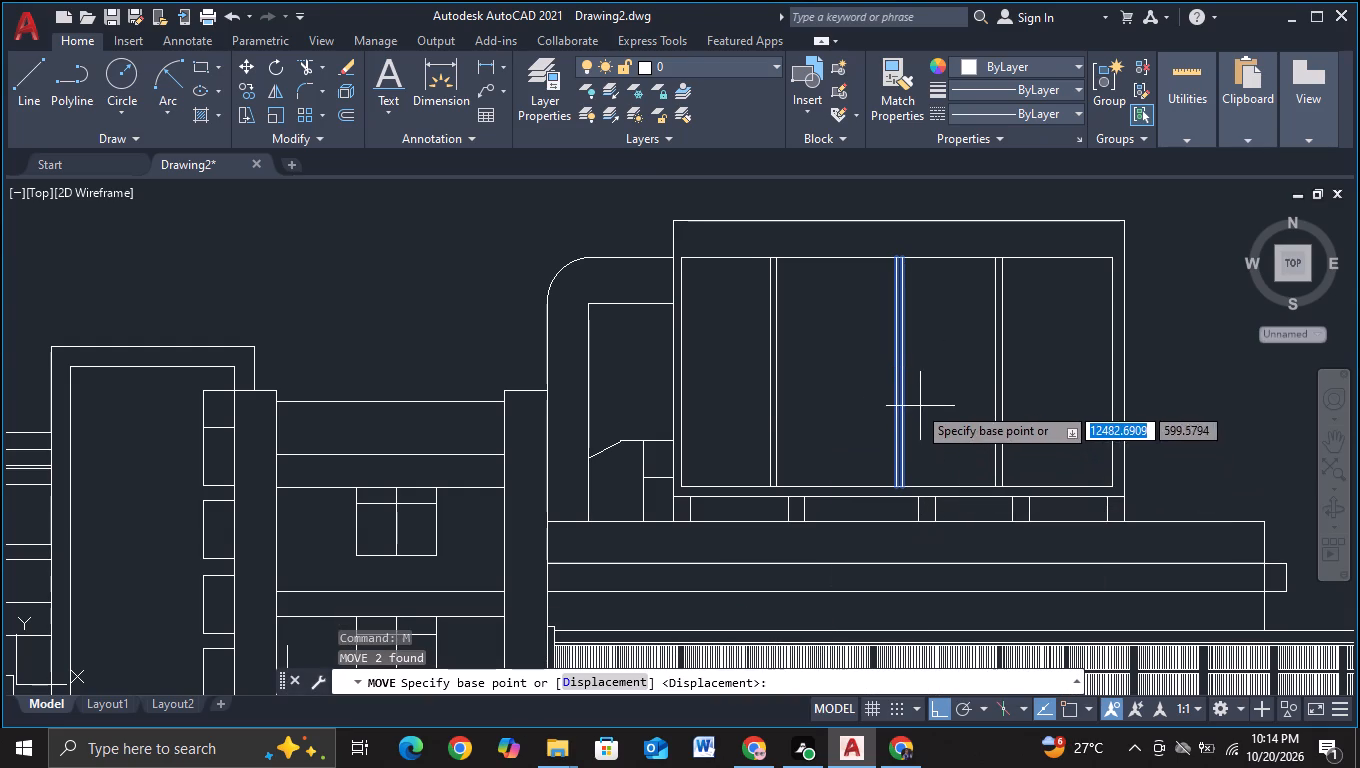
{"action": "left_click", "coordinate": [900, 403]}
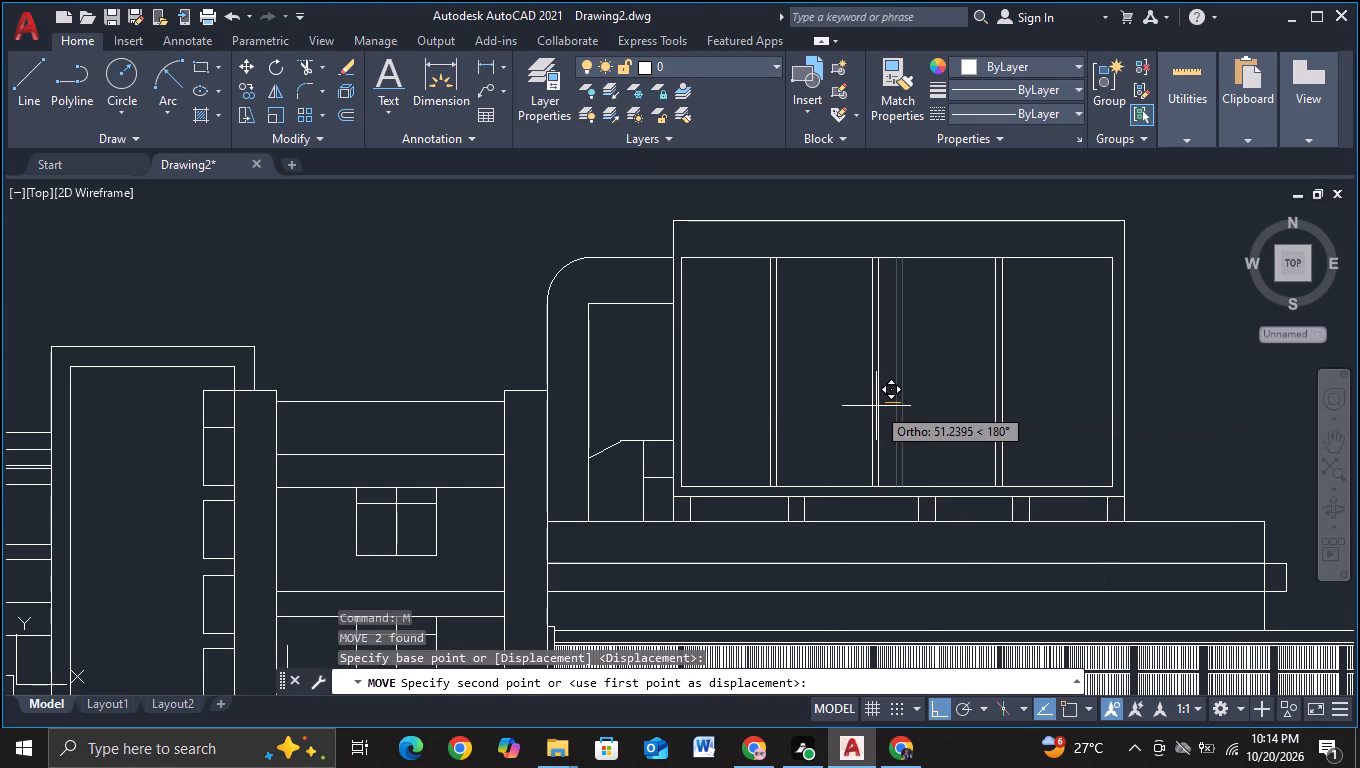
{"action": "left_click", "coordinate": [879, 407]}
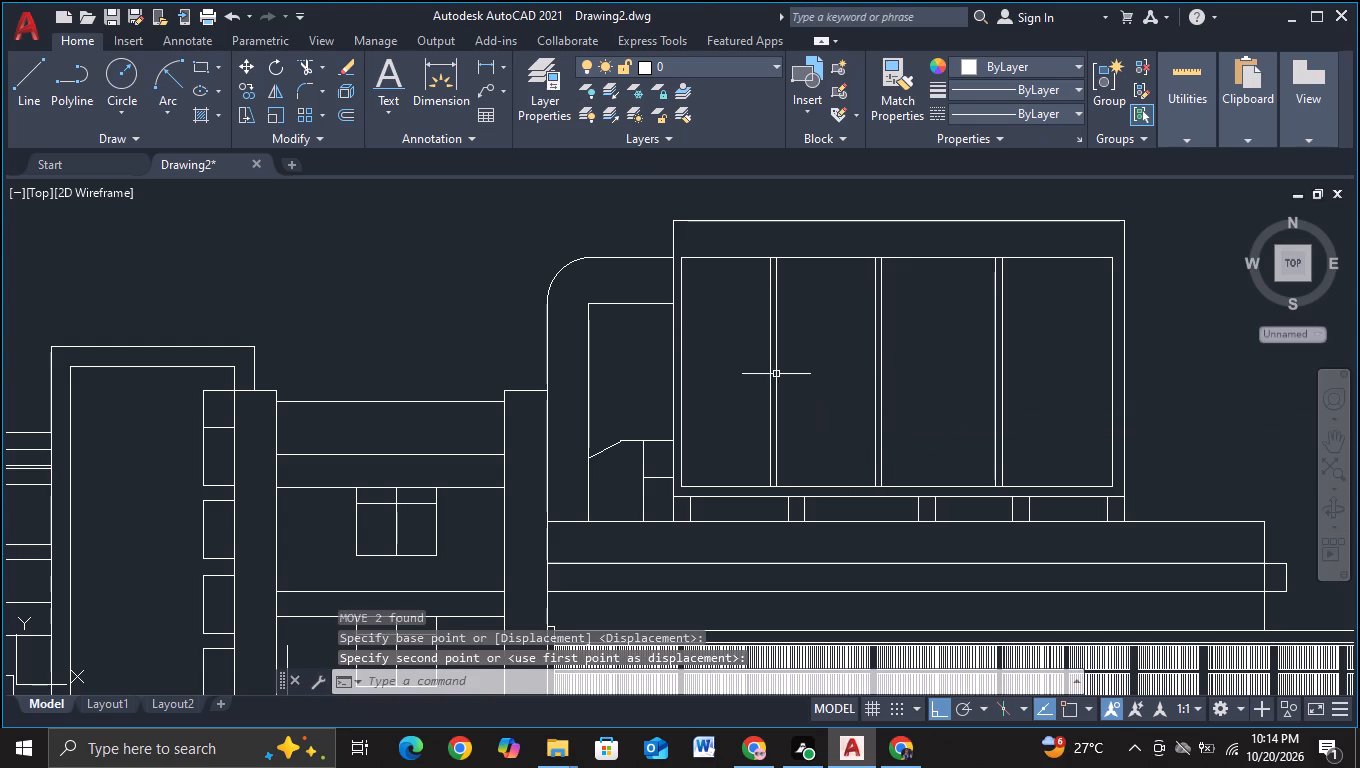
Draw two crossing diagonal lines between opposite corners of the inner frame's first panel, with object snap on.
{"action": "left_click", "coordinate": [37, 96]}
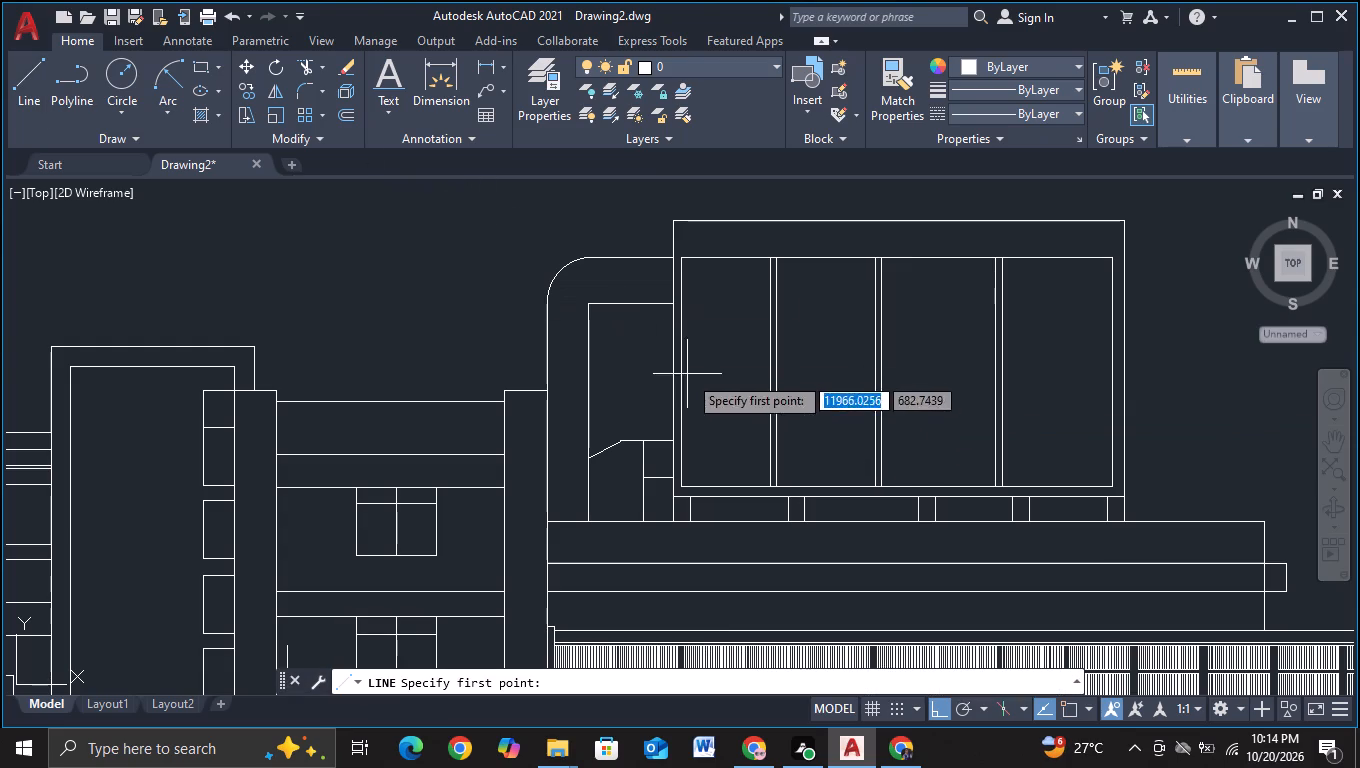
{"action": "key", "text": "F3"}
{"action": "left_click", "coordinate": [684, 264]}
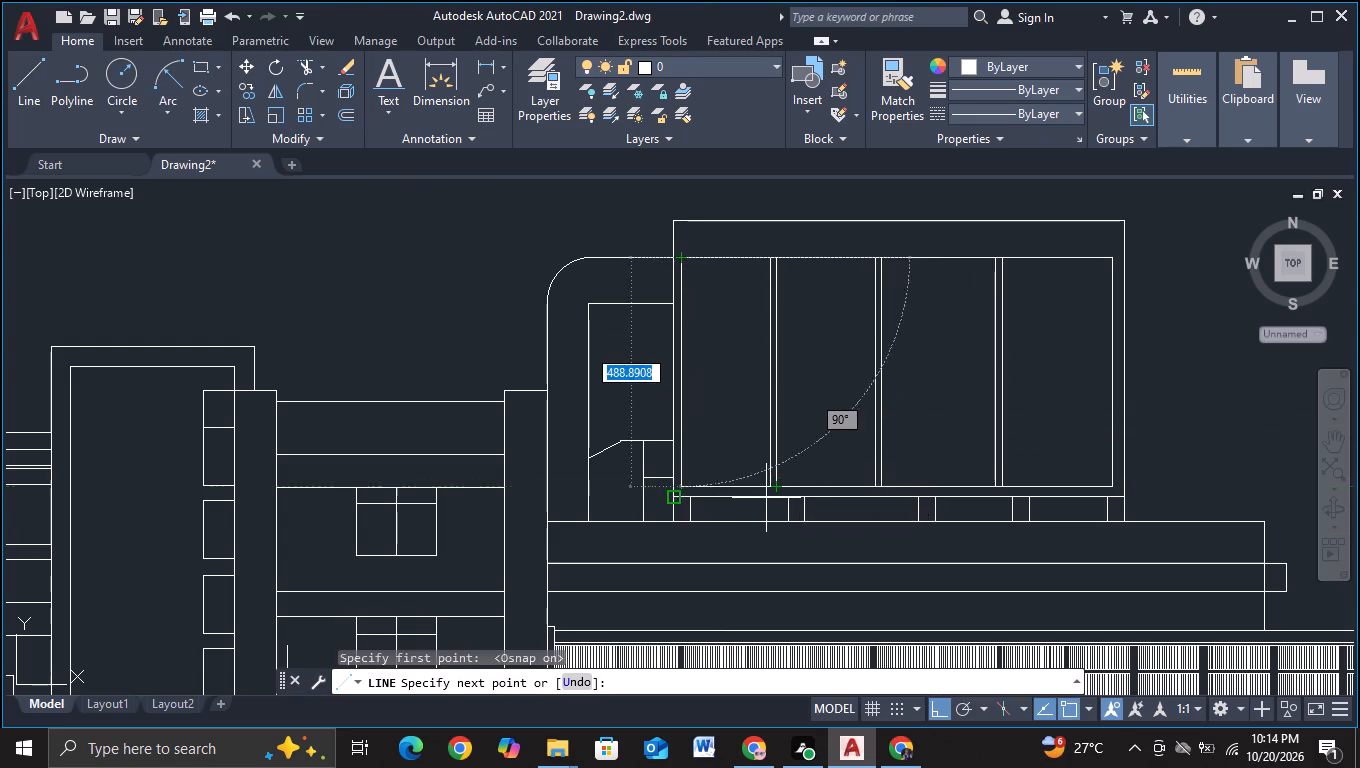
{"action": "left_click", "coordinate": [768, 497]}
{"action": "key", "text": "Escape"}
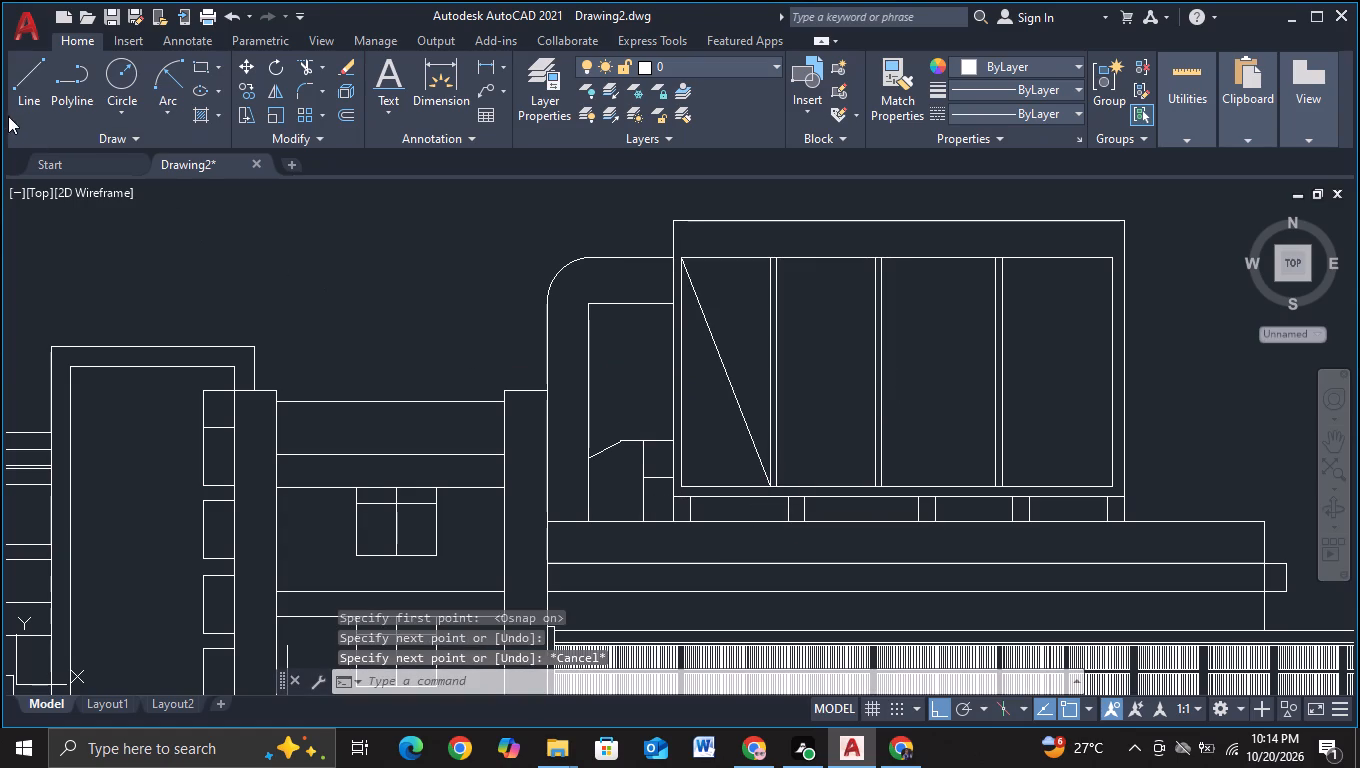
{"action": "left_click", "coordinate": [24, 107]}
{"action": "left_click", "coordinate": [684, 479]}
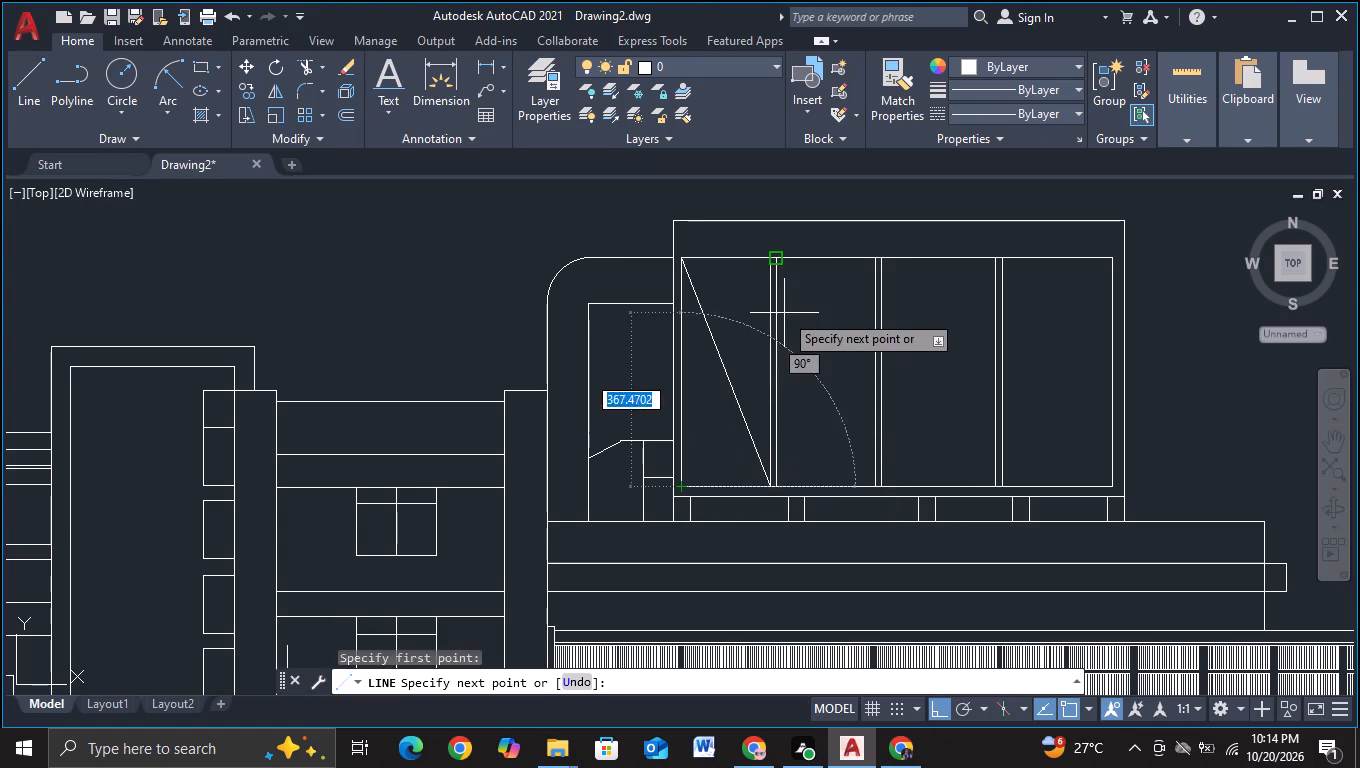
{"action": "left_click", "coordinate": [770, 269]}
{"action": "key", "text": "Escape"}
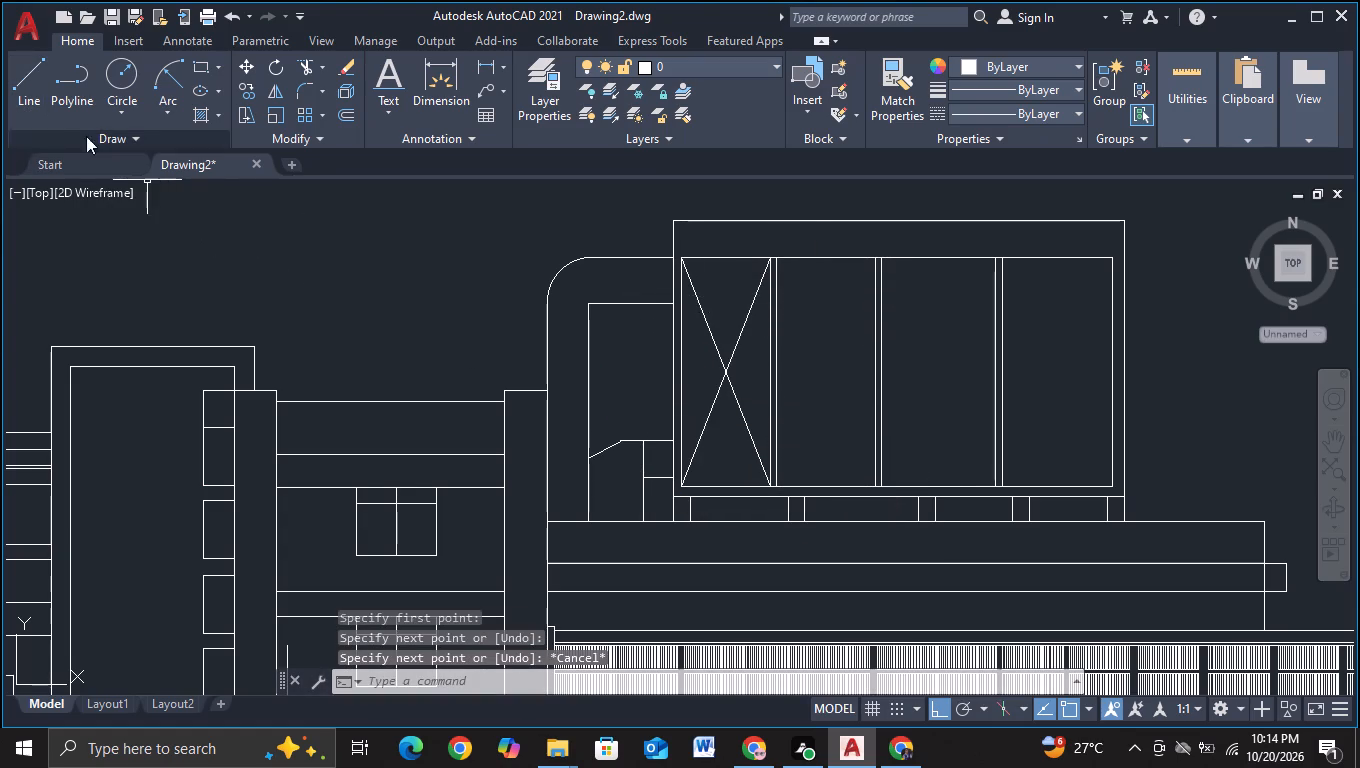
Draw two crossing diagonal lines between opposite corners of the inner frame's second panel.
{"action": "left_click", "coordinate": [39, 112]}
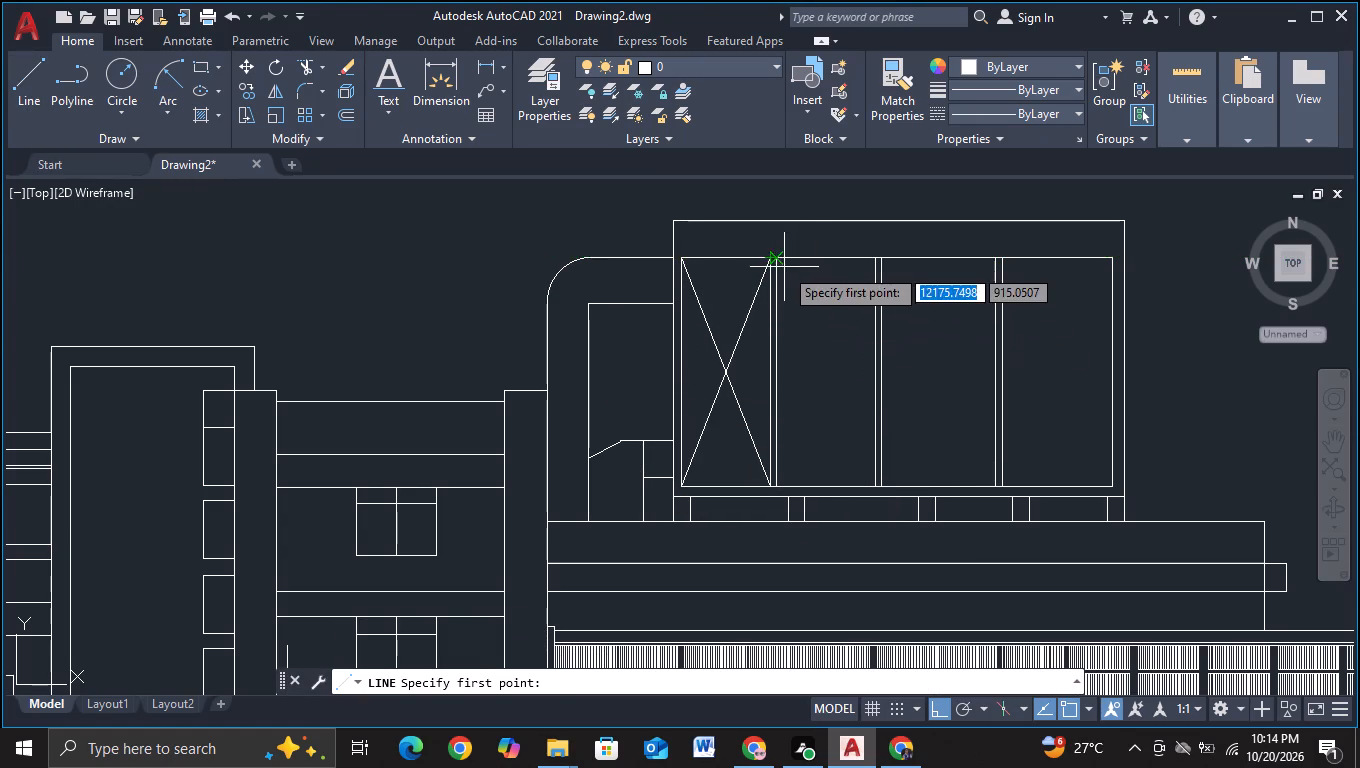
{"action": "left_click", "coordinate": [781, 265]}
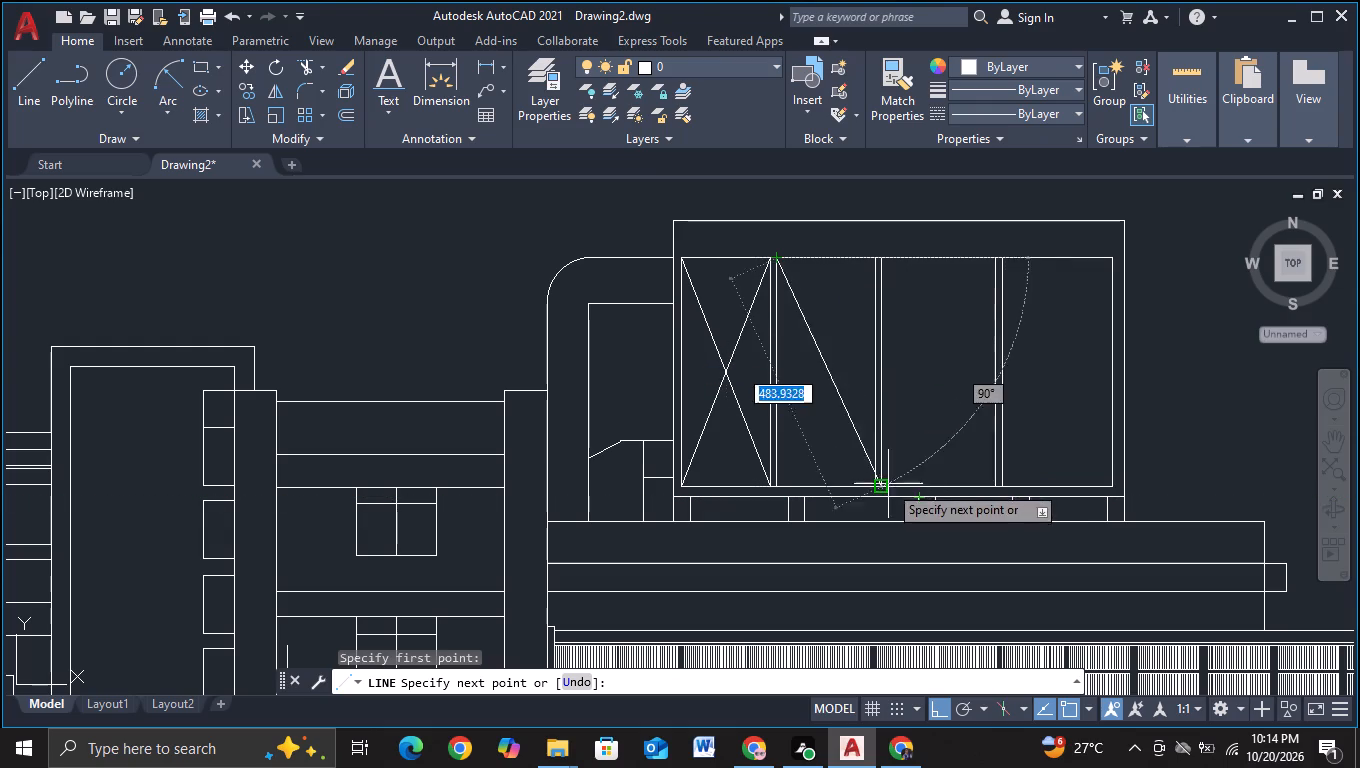
{"action": "left_click", "coordinate": [869, 483]}
{"action": "key", "text": "Escape"}
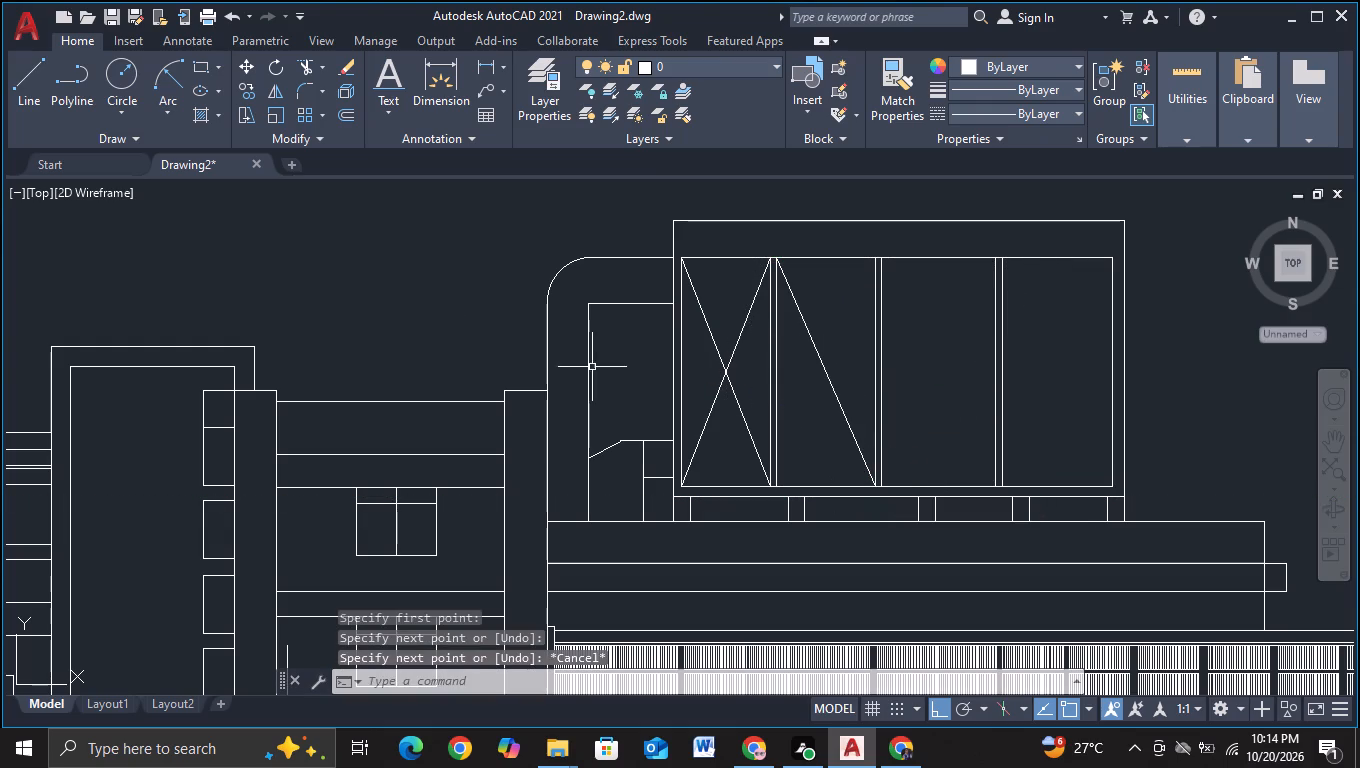
{"action": "left_click", "coordinate": [30, 109]}
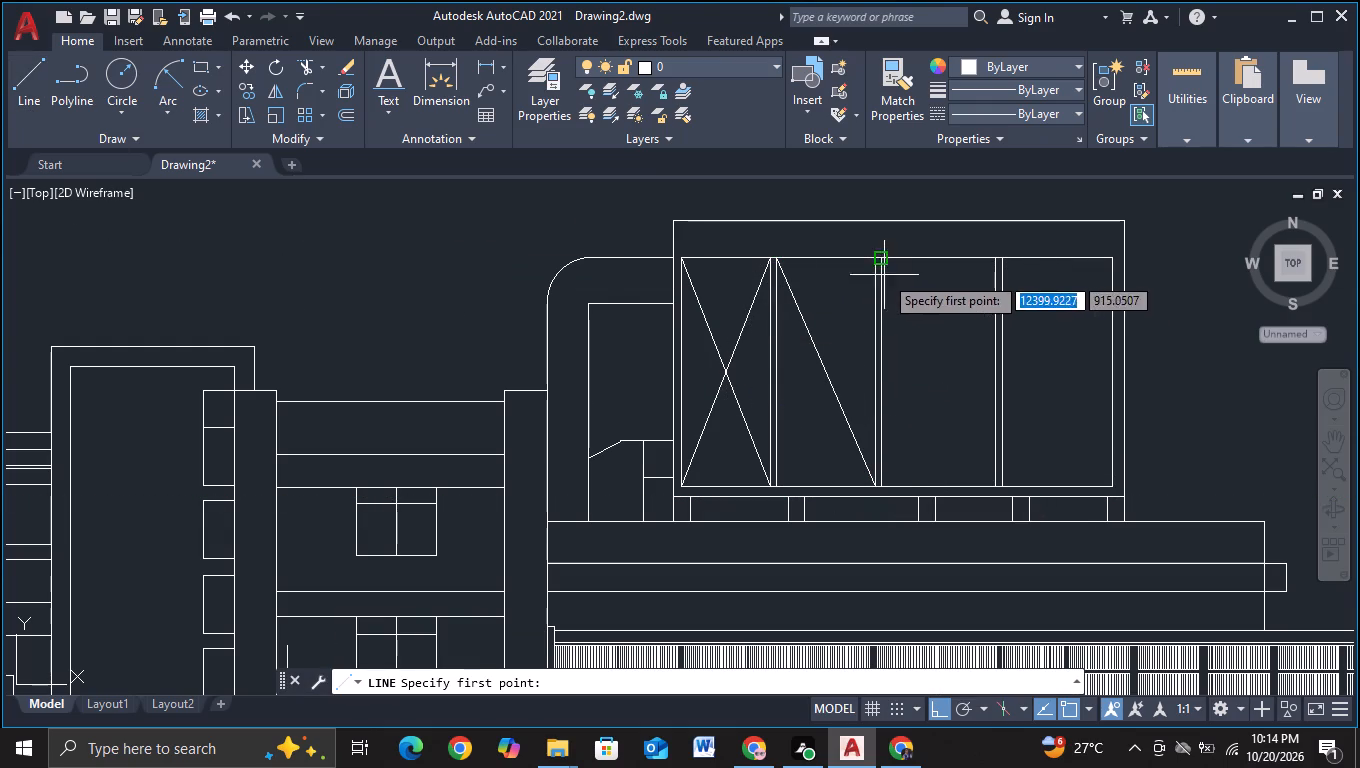
{"action": "left_click", "coordinate": [871, 265]}
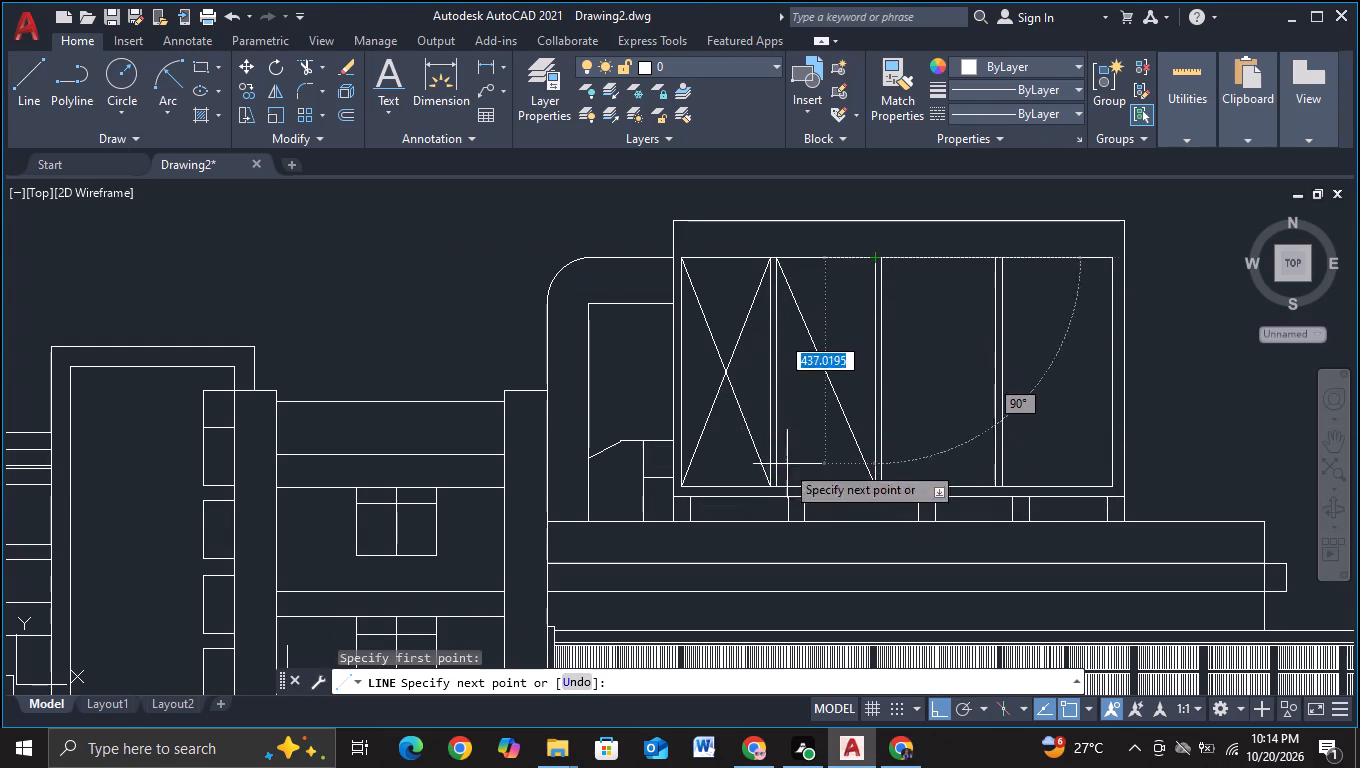
{"action": "left_click", "coordinate": [778, 477]}
{"action": "key", "text": "Escape"}
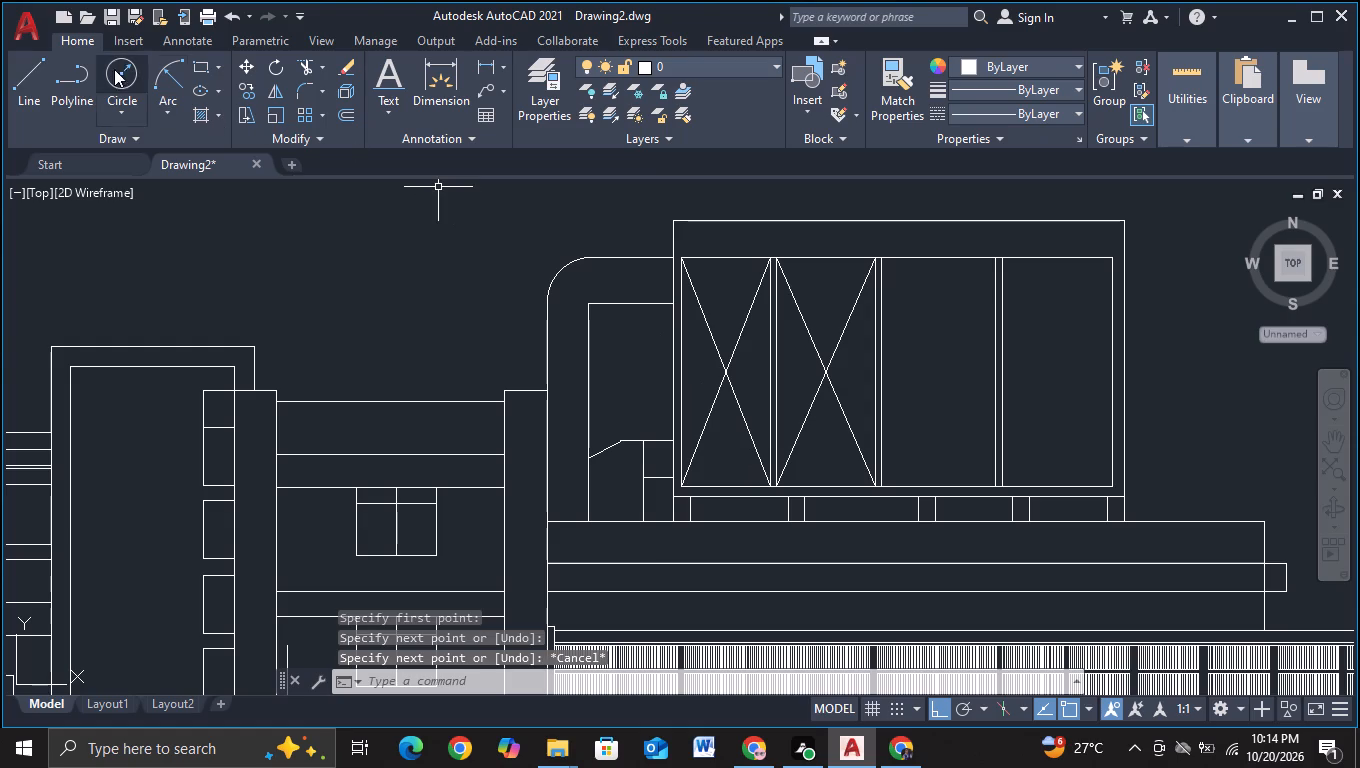
Draw two crossing diagonal lines between opposite corners of the inner frame's third panel.
{"action": "left_click", "coordinate": [41, 85]}
{"action": "scroll", "coordinate": [908, 402], "scroll_direction": "up", "scroll_amount": 2}
{"action": "middle_click_drag", "start_coordinate": [965, 418], "coordinate": [740, 429]}
{"action": "scroll", "coordinate": [739, 429], "scroll_direction": "up", "scroll_amount": 2}
{"action": "scroll", "coordinate": [730, 408], "scroll_direction": "down", "scroll_amount": 2}
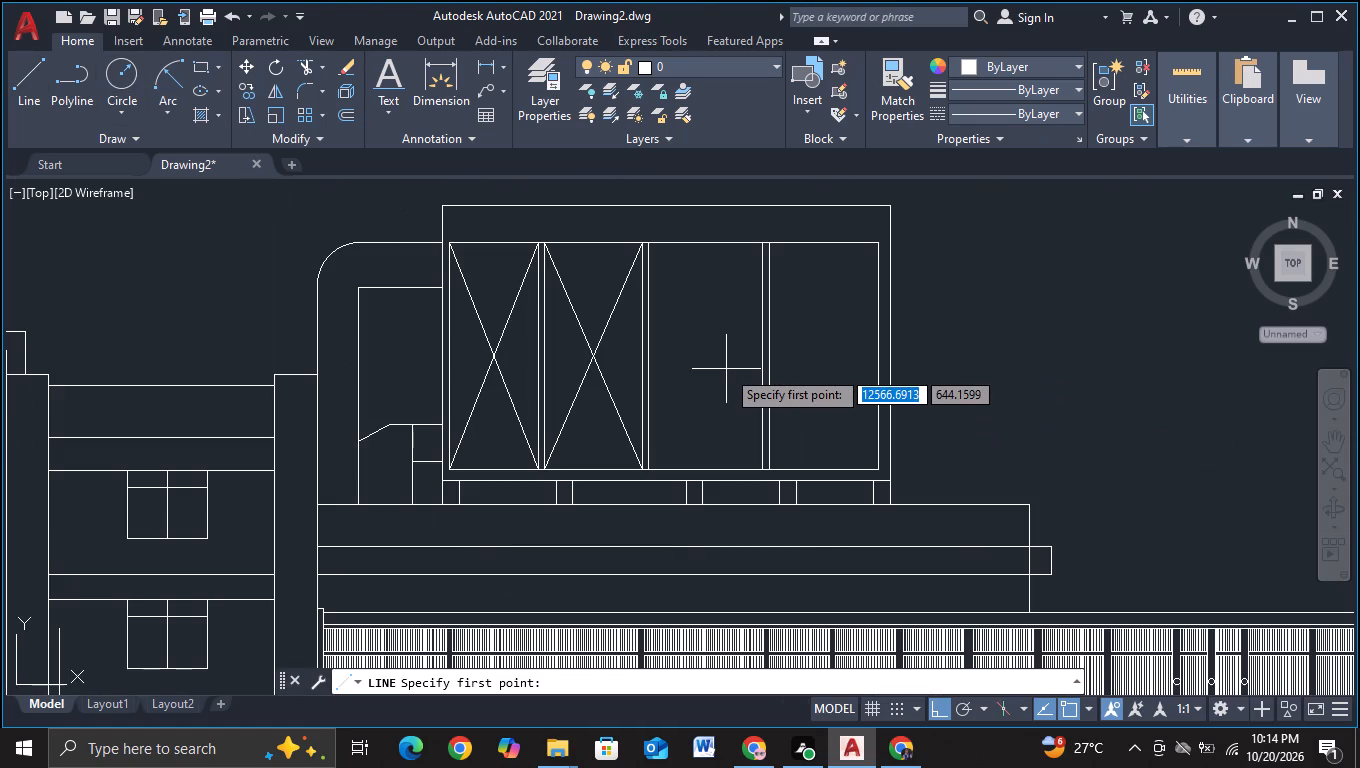
{"action": "scroll", "coordinate": [720, 336], "scroll_direction": "up", "scroll_amount": 1}
{"action": "middle_click_drag", "start_coordinate": [635, 236], "coordinate": [647, 290]}
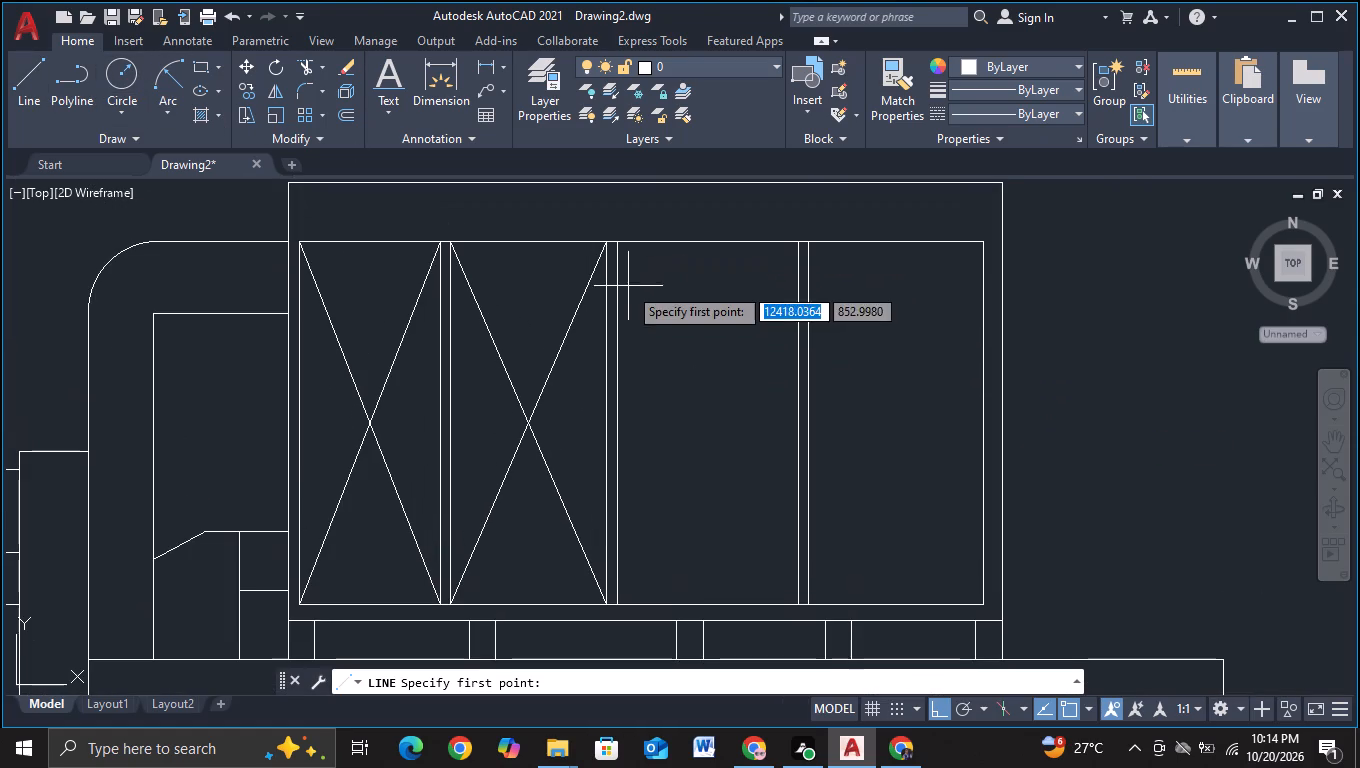
{"action": "left_click", "coordinate": [618, 255]}
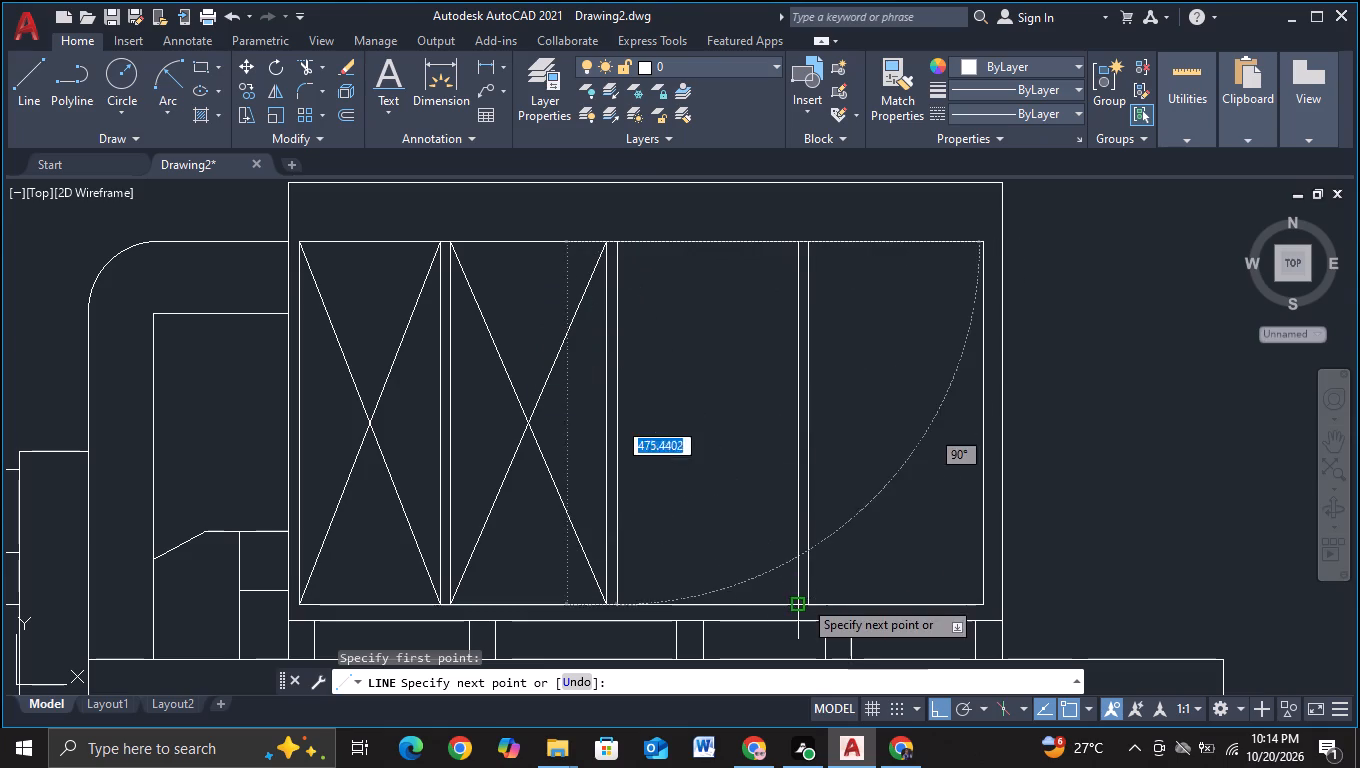
{"action": "left_click", "coordinate": [803, 602]}
{"action": "key", "text": "Escape"}
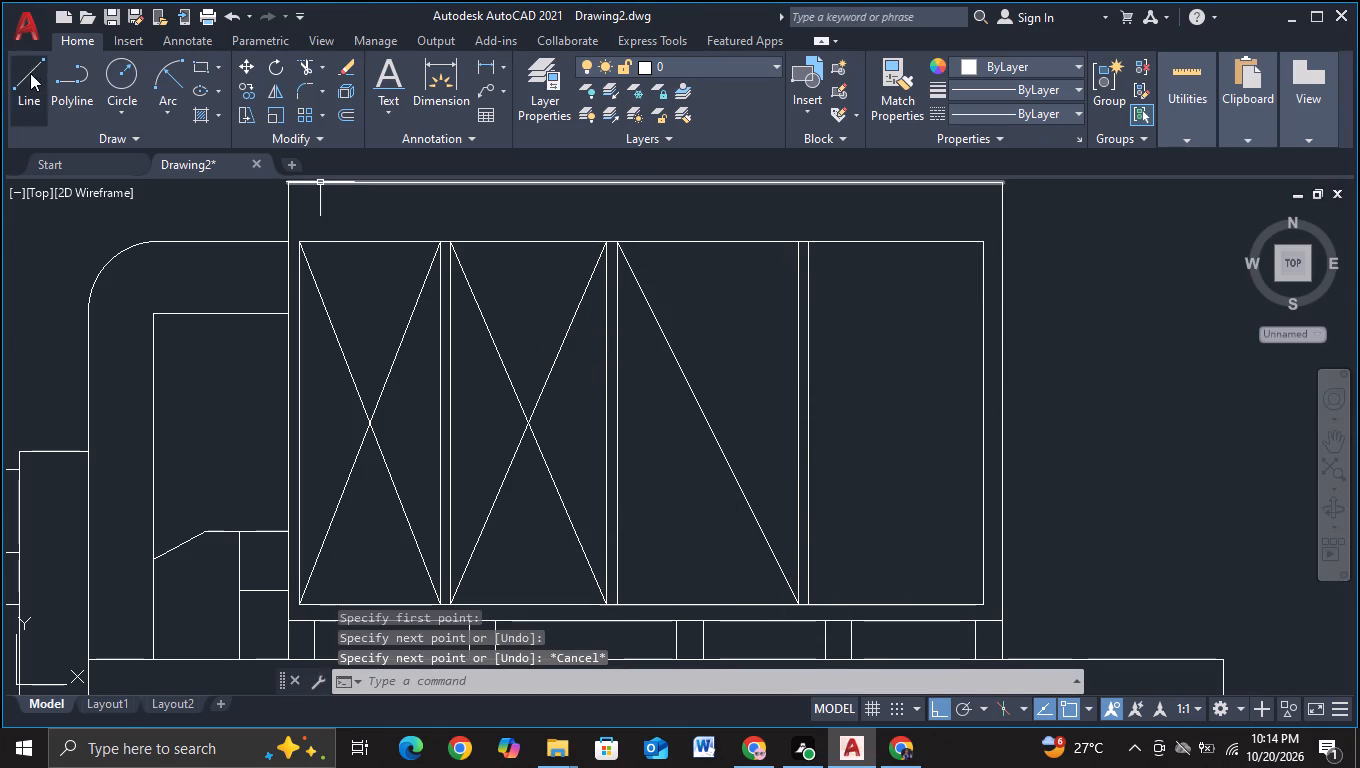
{"action": "left_click", "coordinate": [30, 73]}
{"action": "left_click", "coordinate": [796, 249]}
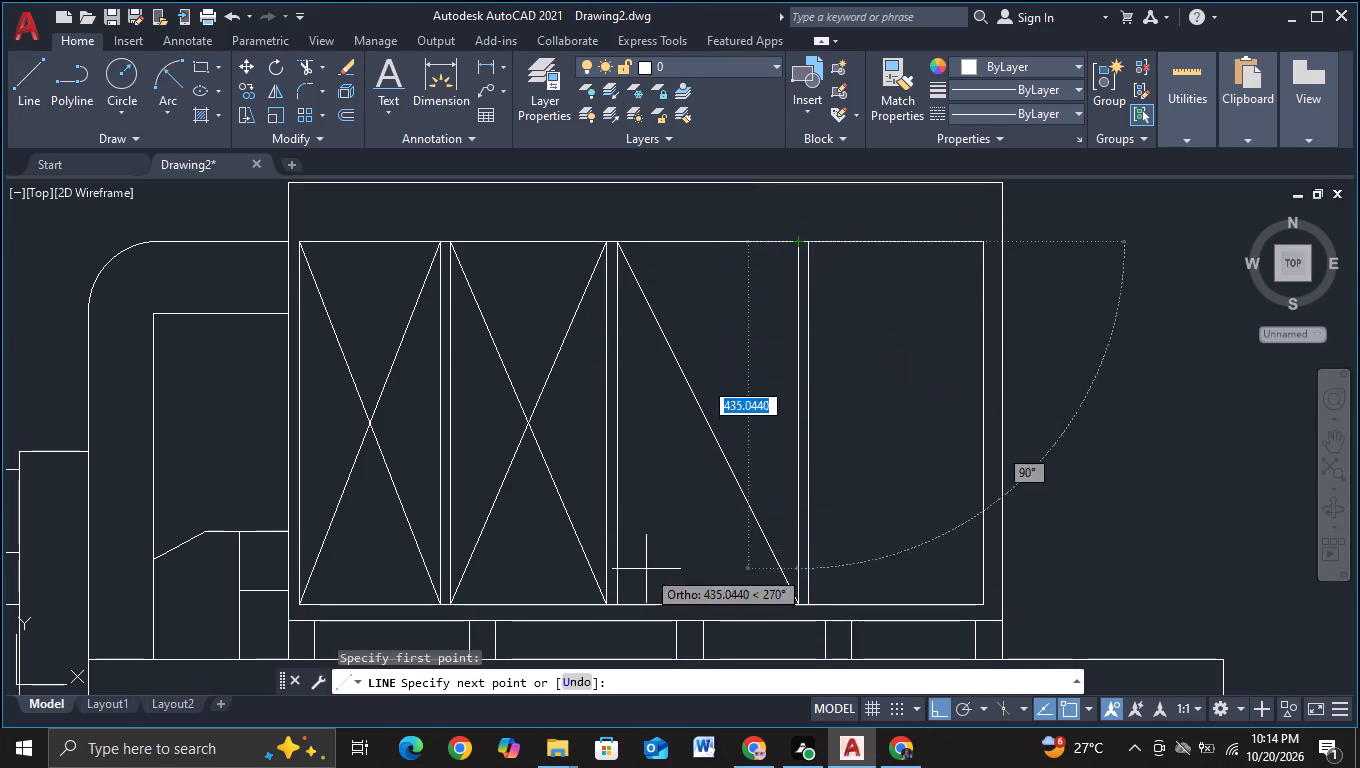
{"action": "left_click", "coordinate": [619, 593]}
{"action": "key", "text": "Escape"}
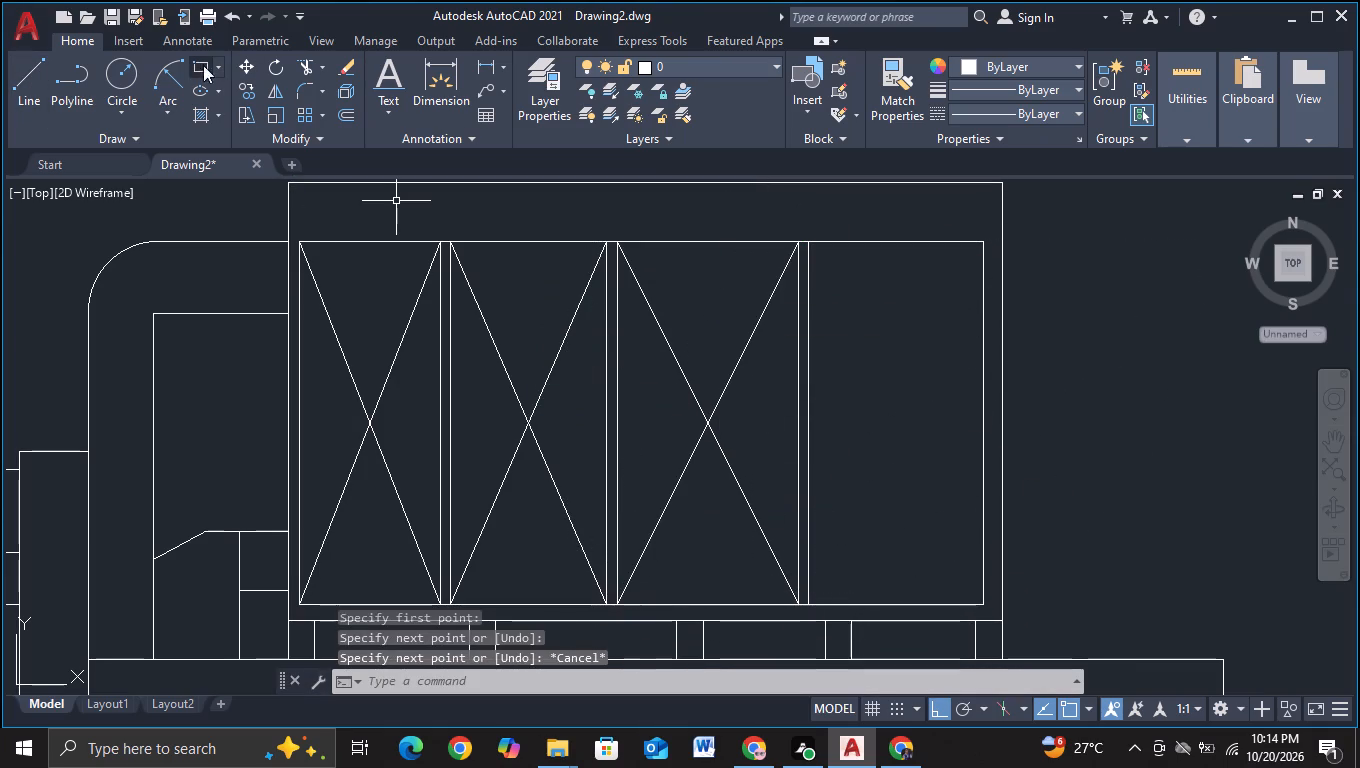
Draw two crossing diagonal lines between opposite corners of the inner frame's fourth panel.
{"action": "left_click", "coordinate": [35, 81]}
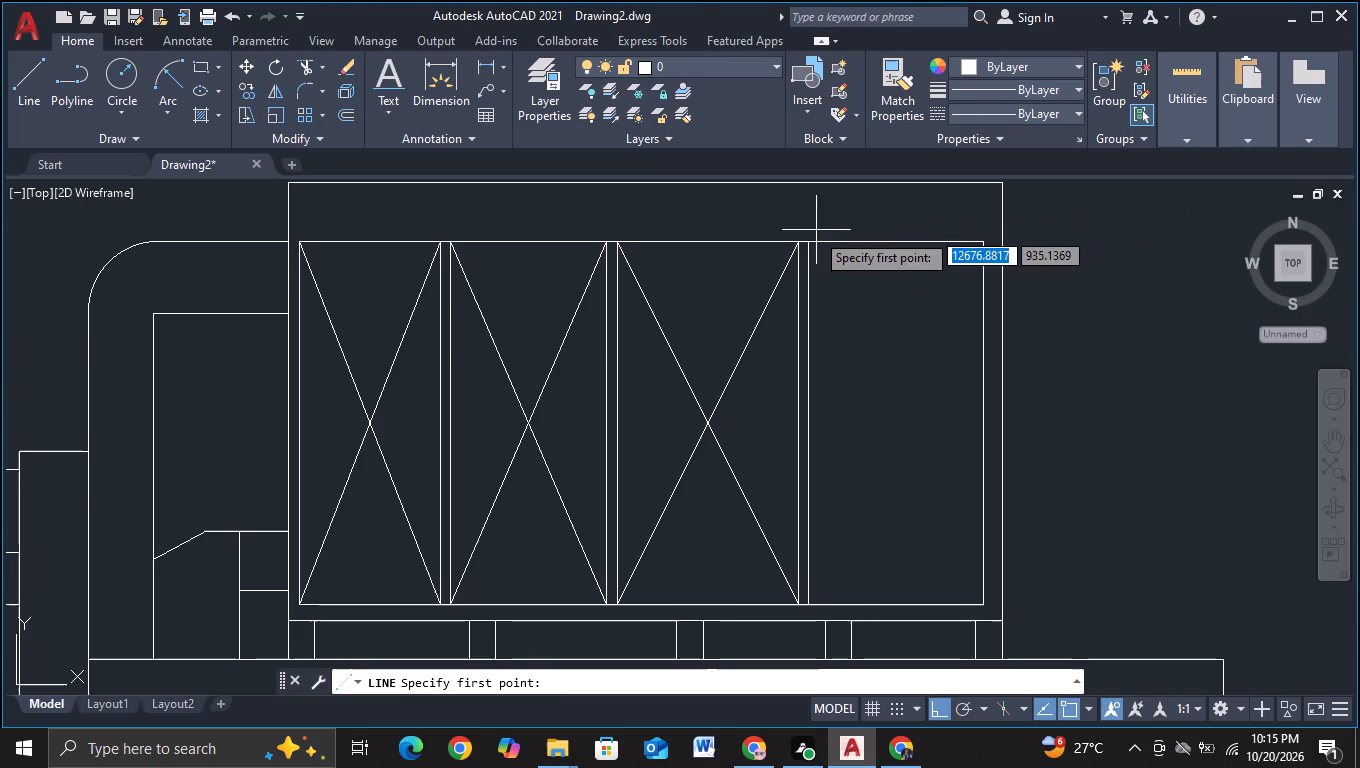
{"action": "left_click", "coordinate": [814, 243]}
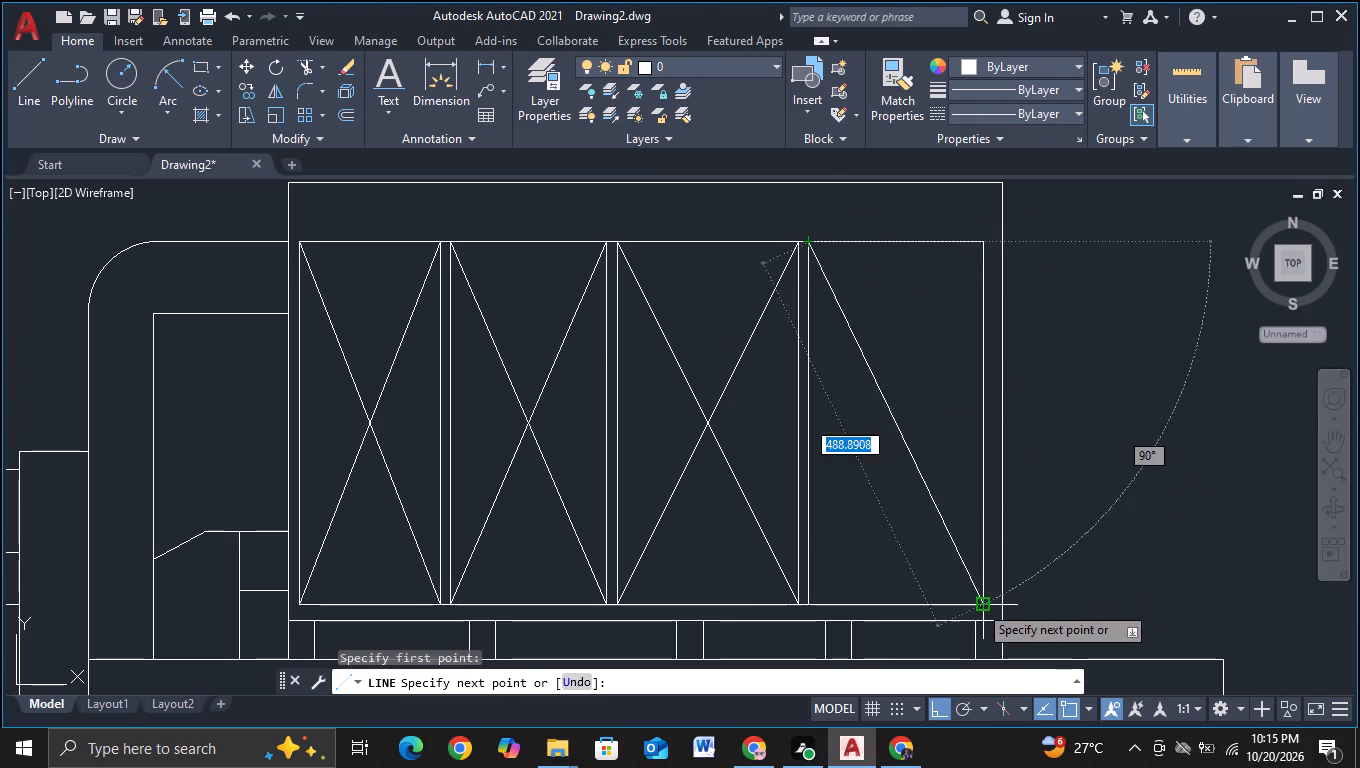
{"action": "left_click", "coordinate": [978, 604]}
{"action": "key", "text": "Escape"}
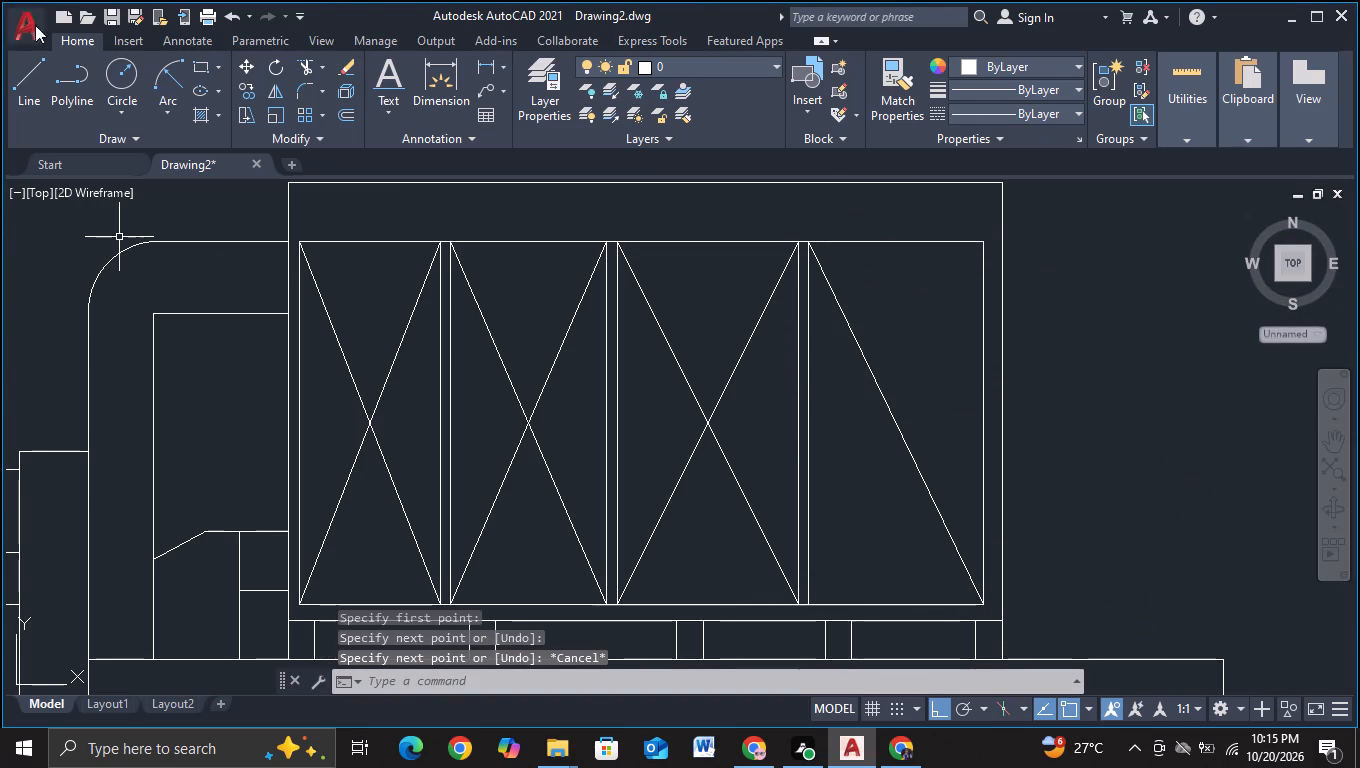
{"action": "left_click", "coordinate": [0, 102]}
{"action": "left_click", "coordinate": [18, 101]}
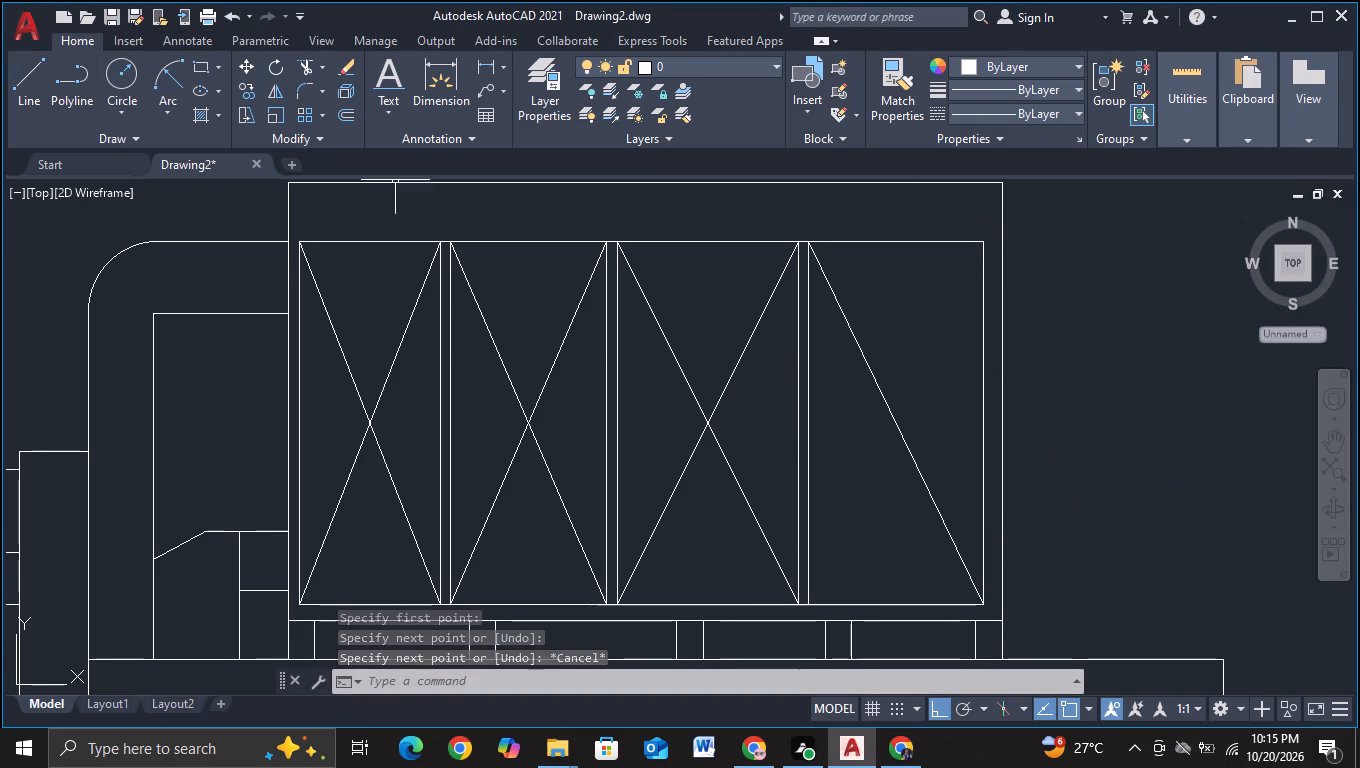
{"action": "key", "text": "Escape"}
{"action": "key", "text": "Escape"}
{"action": "key", "text": "Escape"}
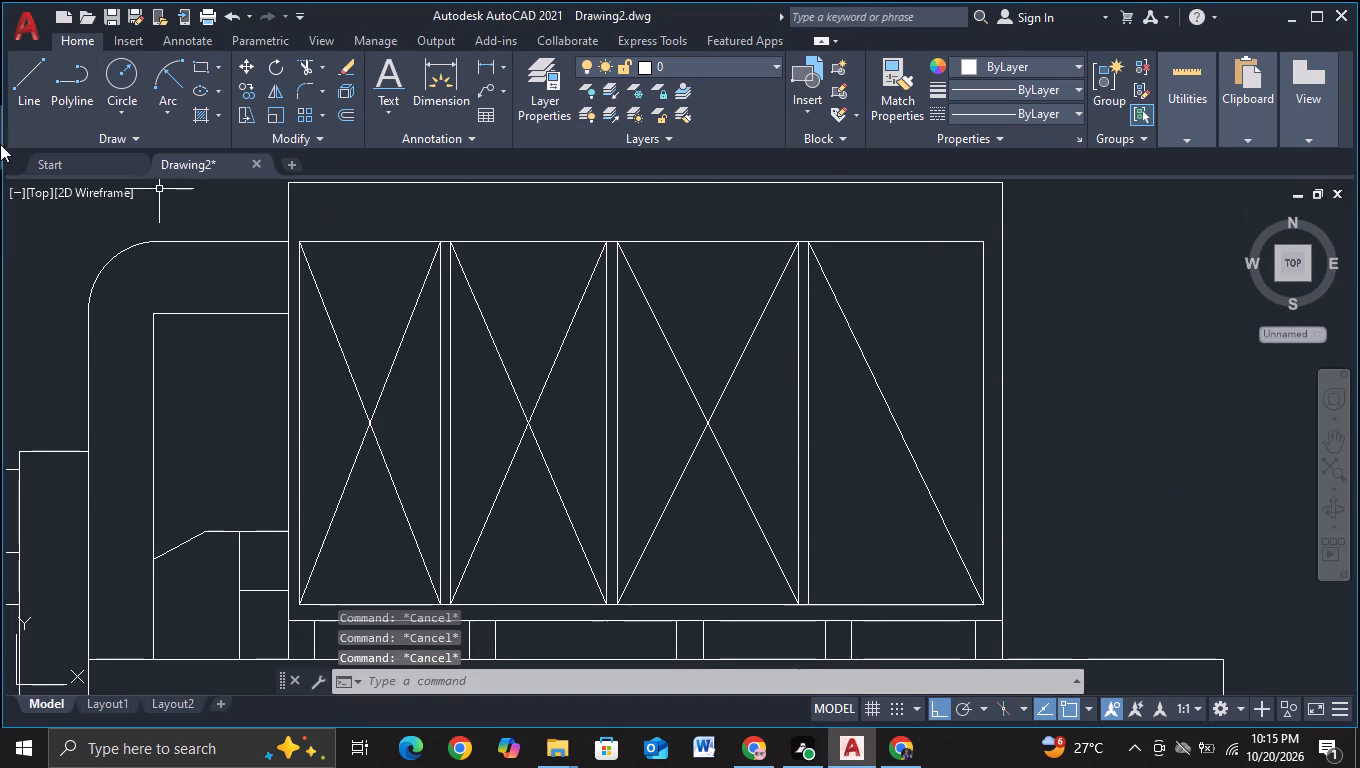
{"action": "left_click", "coordinate": [26, 97]}
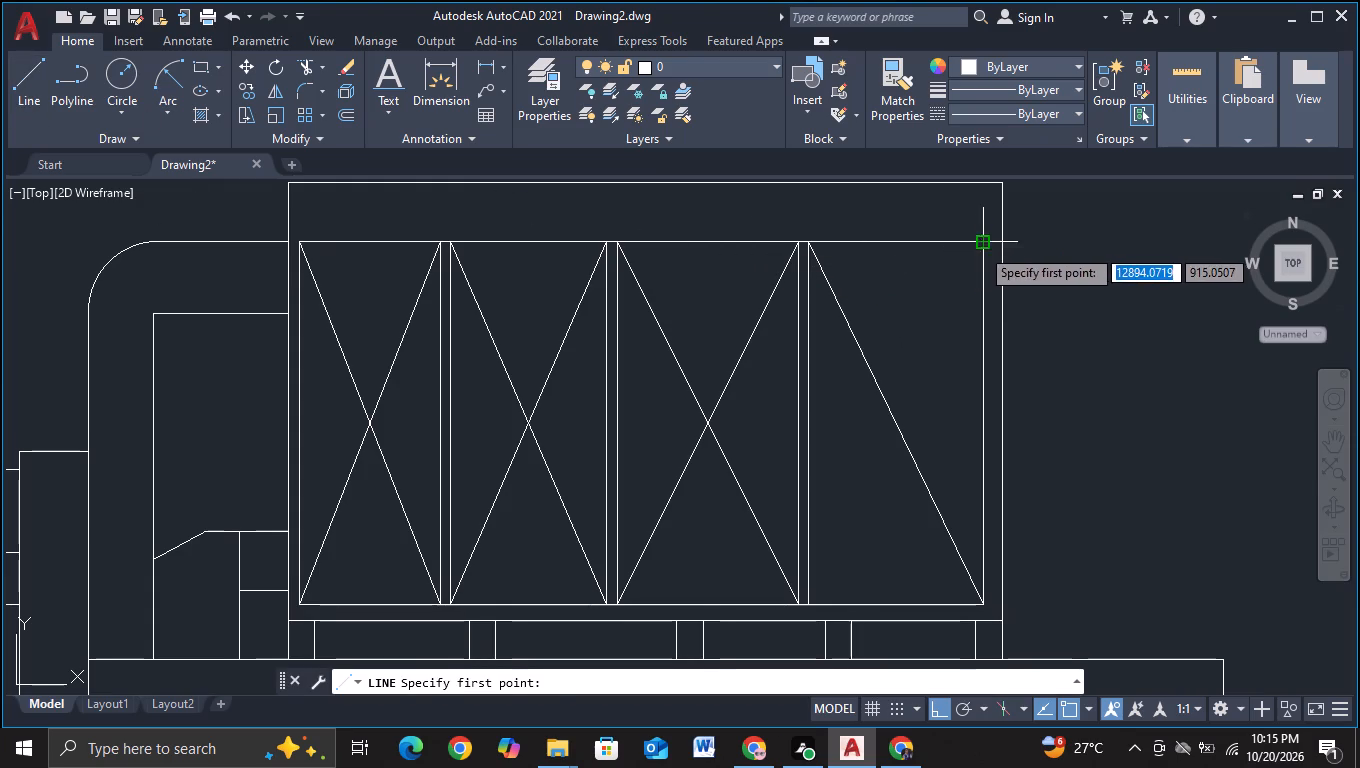
{"action": "left_click", "coordinate": [981, 246]}
{"action": "left_click", "coordinate": [808, 600]}
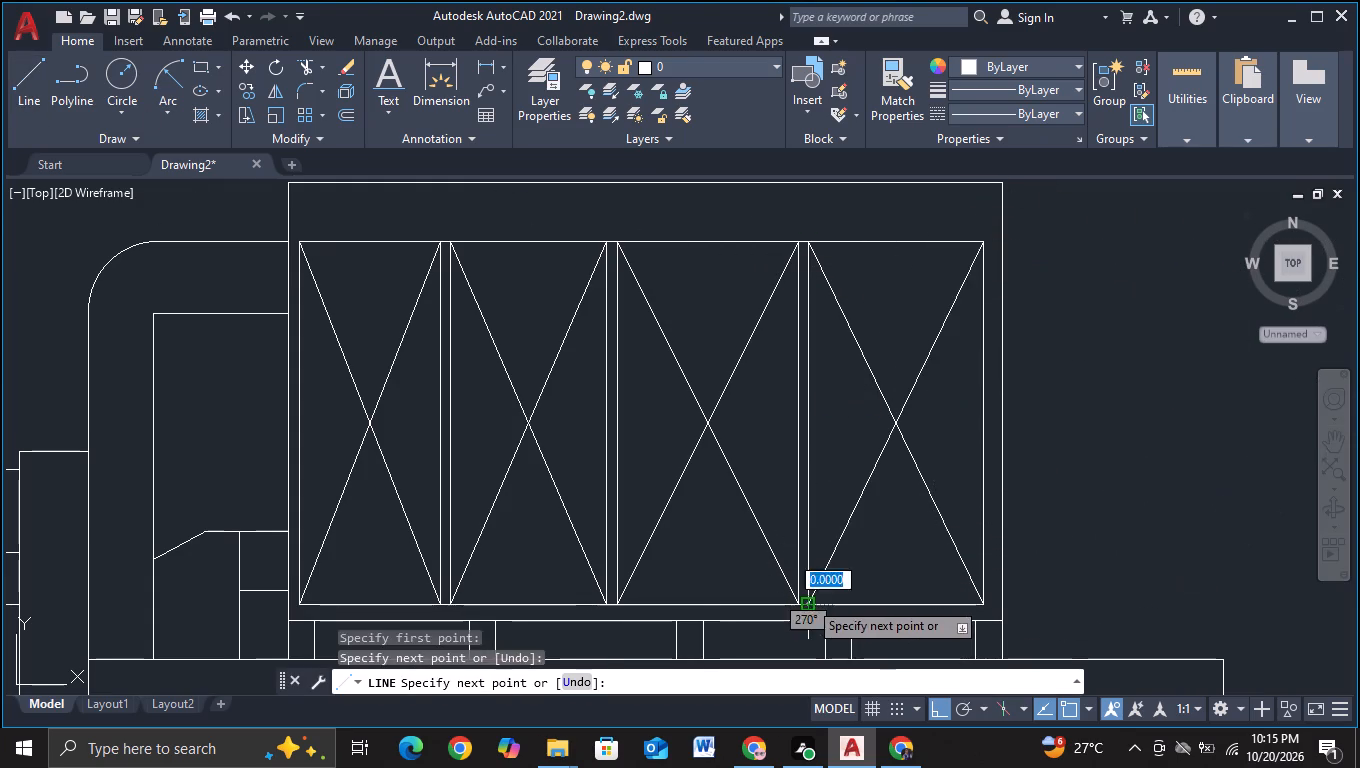
{"action": "key", "text": "Escape"}
Copy the first panel's right vertical line: two copies inside each of the first three panels, one inside the fourth and one on the frame's right edge.
{"action": "scroll", "coordinate": [1014, 494], "scroll_direction": "down", "scroll_amount": 2}
{"action": "middle_click_drag", "start_coordinate": [1101, 489], "coordinate": [1096, 457]}
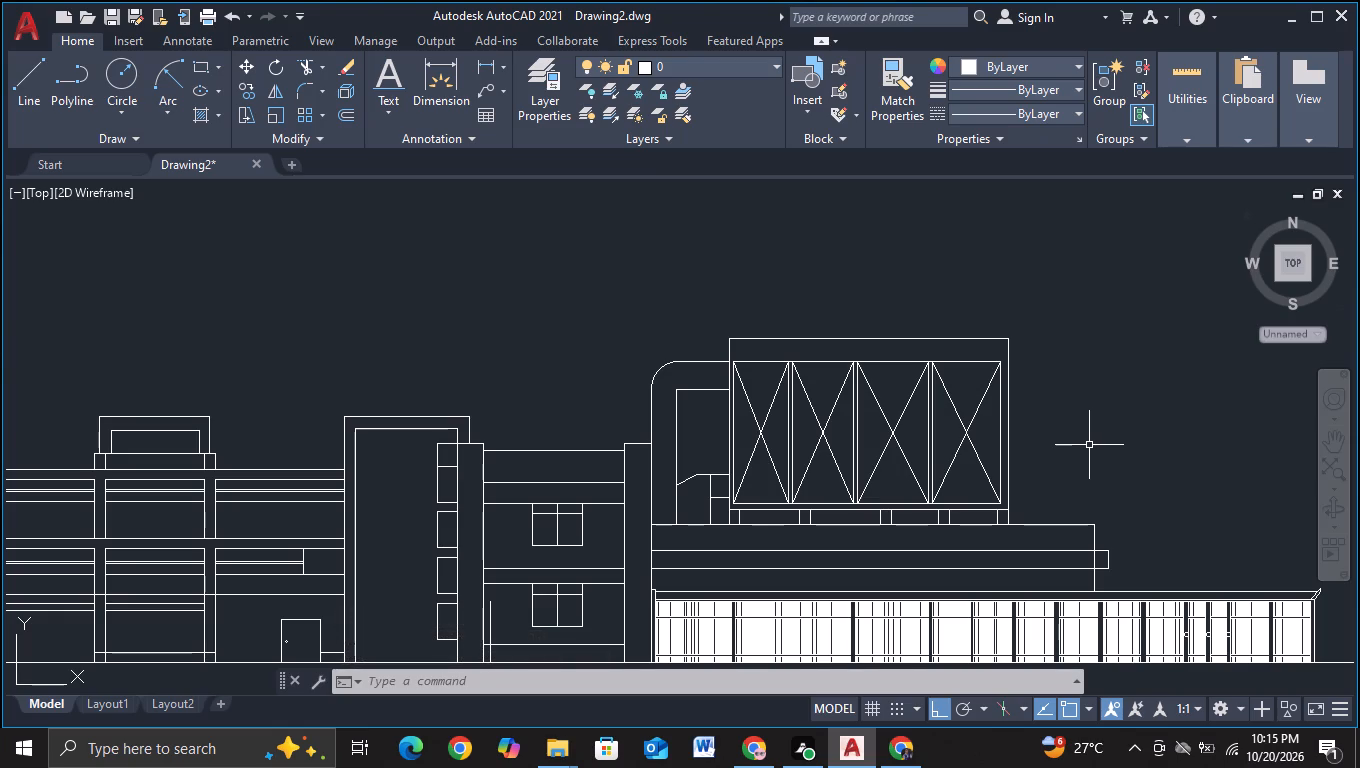
{"action": "key", "text": "Escape"}
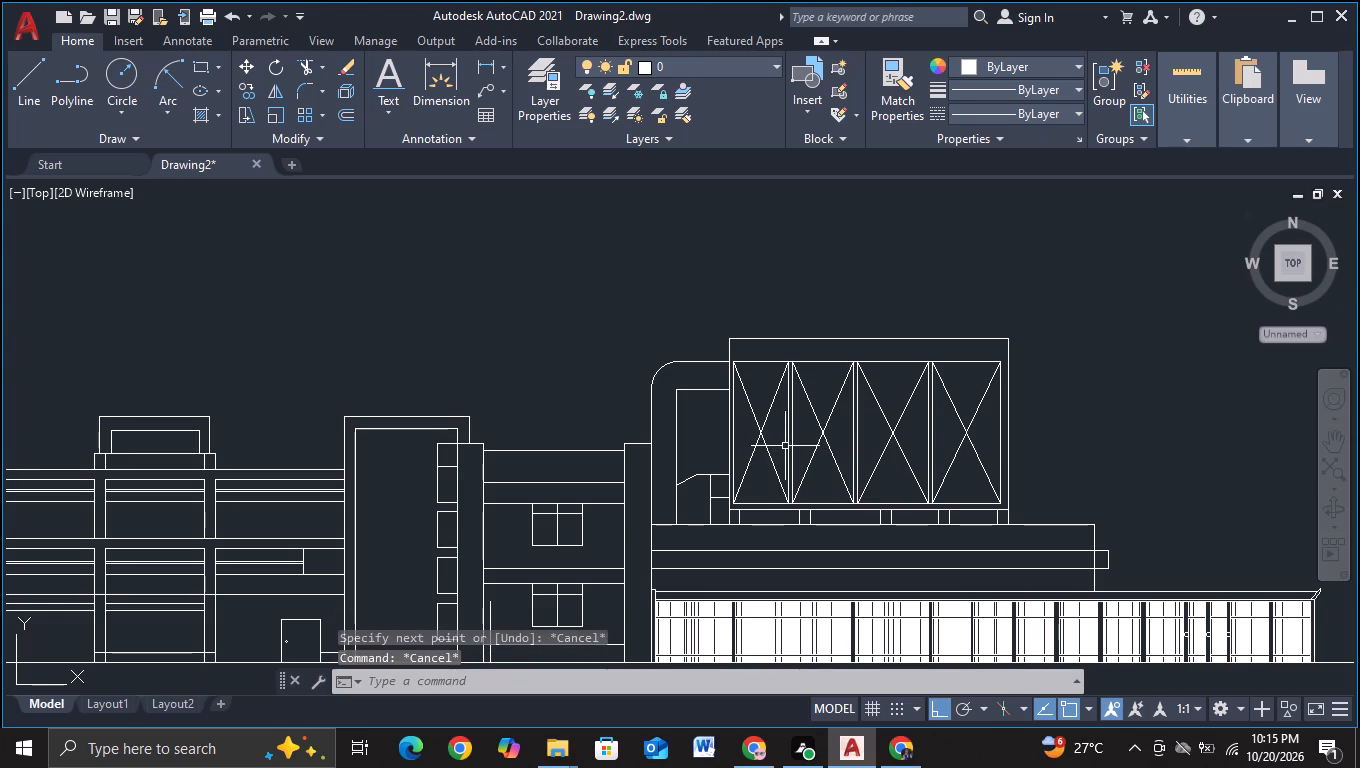
{"action": "scroll", "coordinate": [786, 448], "scroll_direction": "up", "scroll_amount": 2}
{"action": "left_click", "coordinate": [786, 448]}
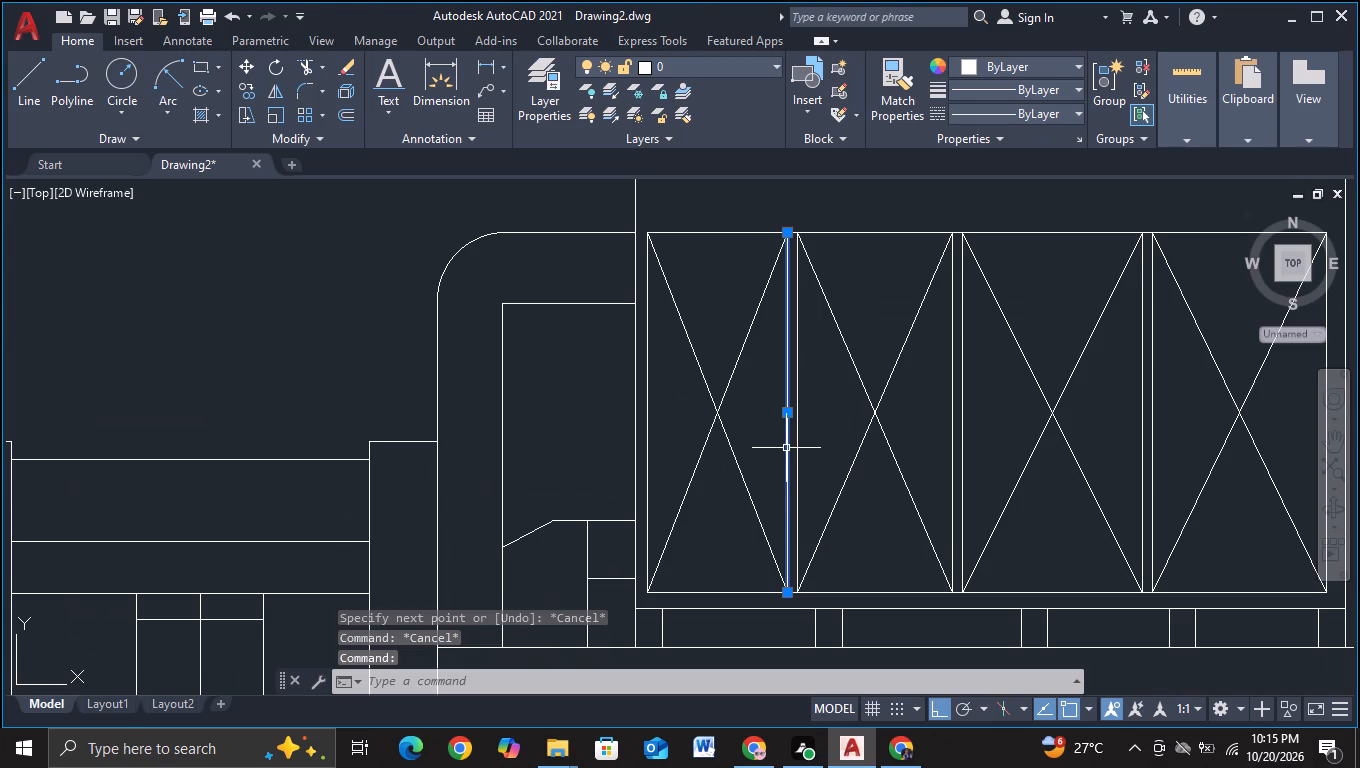
{"action": "key", "text": "c"}
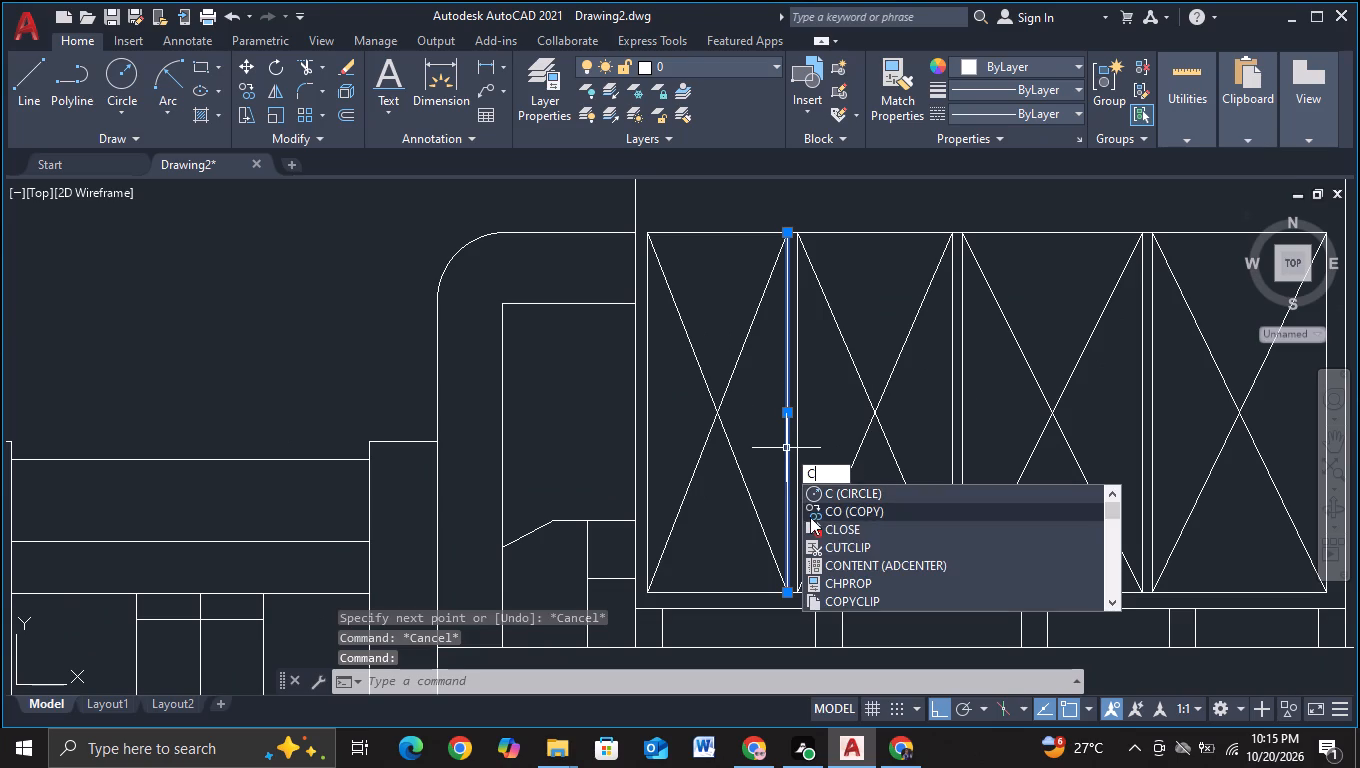
{"action": "left_click", "coordinate": [810, 517]}
{"action": "left_click", "coordinate": [787, 455]}
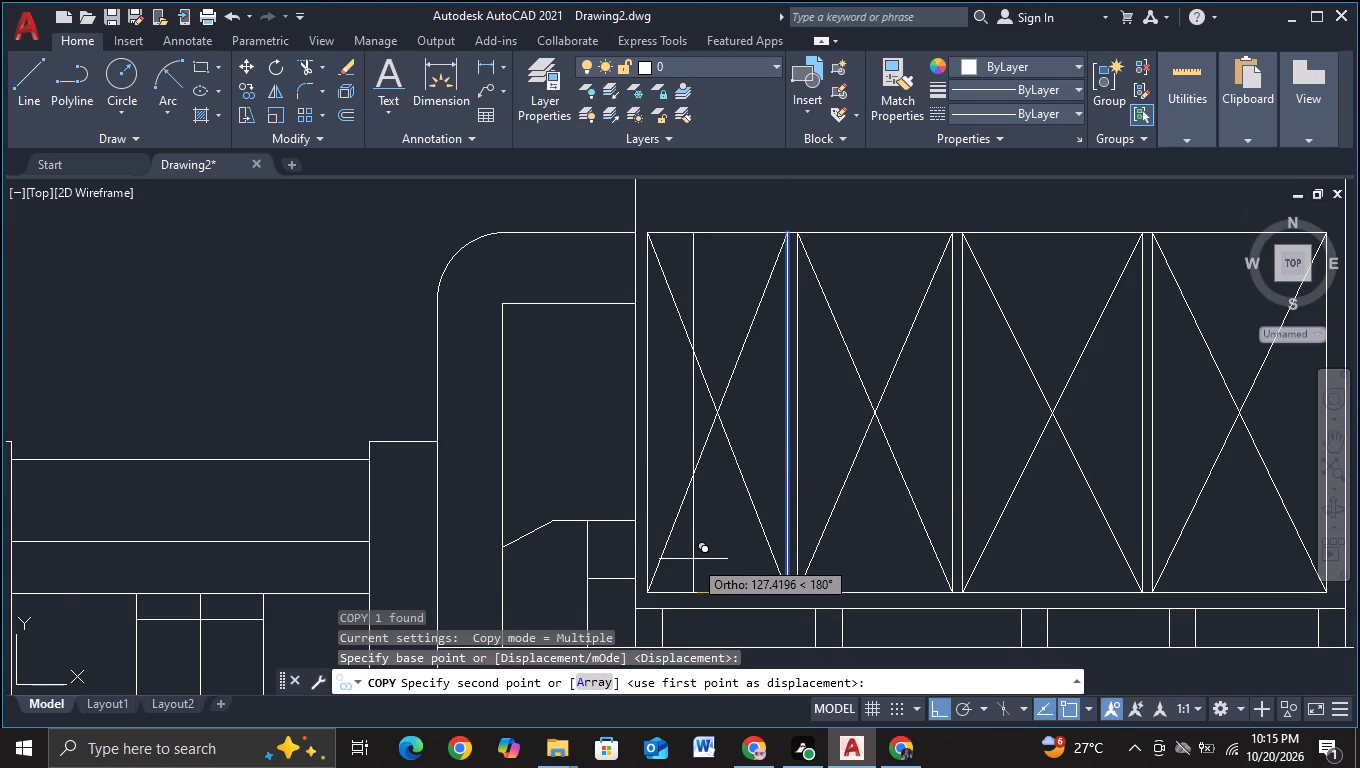
{"action": "left_click", "coordinate": [693, 559]}
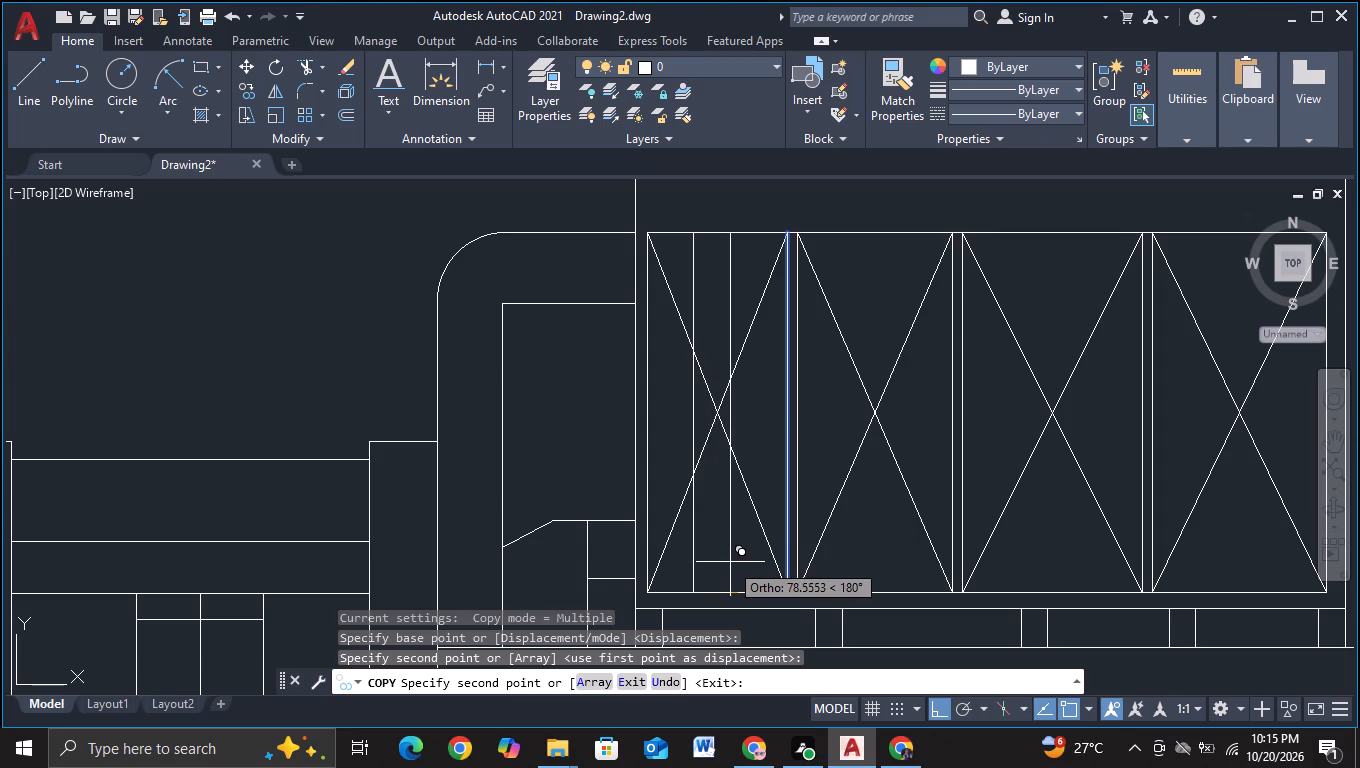
{"action": "left_click", "coordinate": [733, 563]}
{"action": "left_click", "coordinate": [847, 574]}
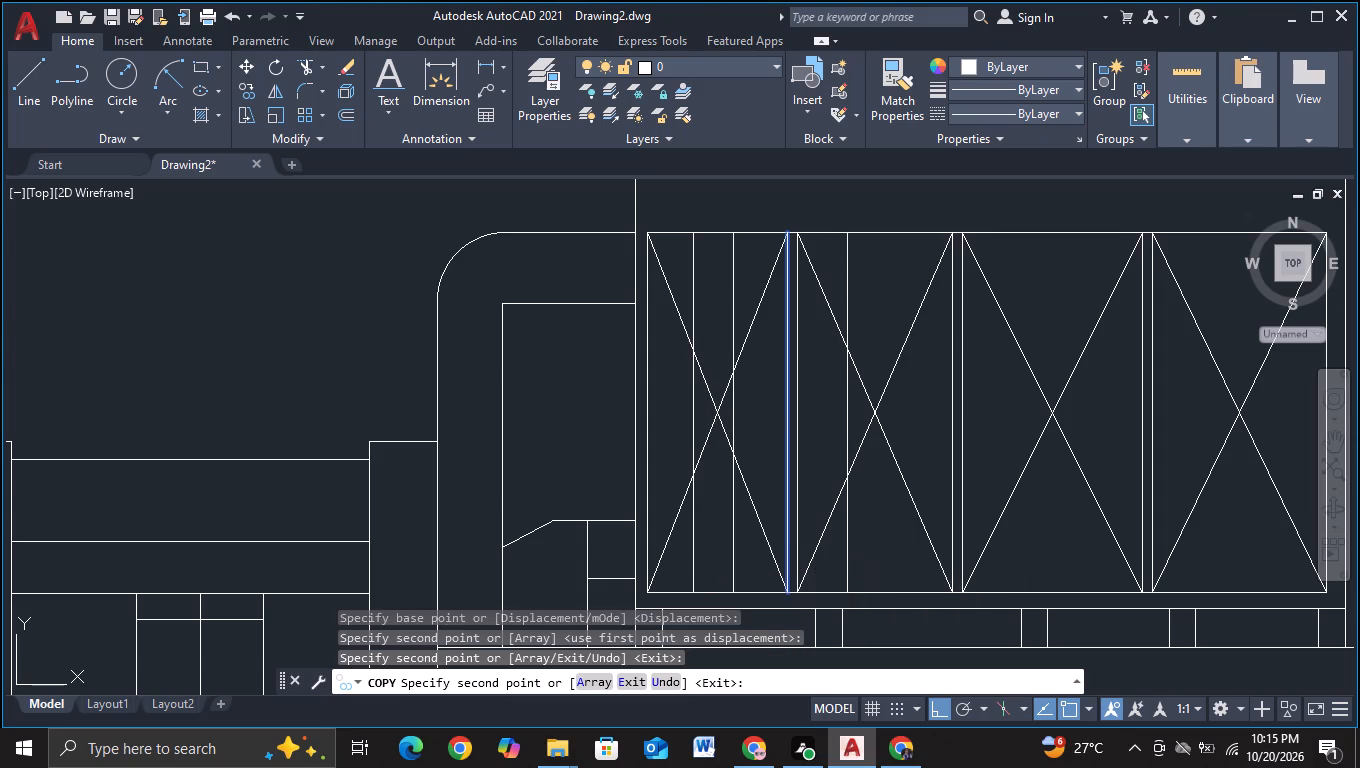
{"action": "left_click", "coordinate": [901, 582]}
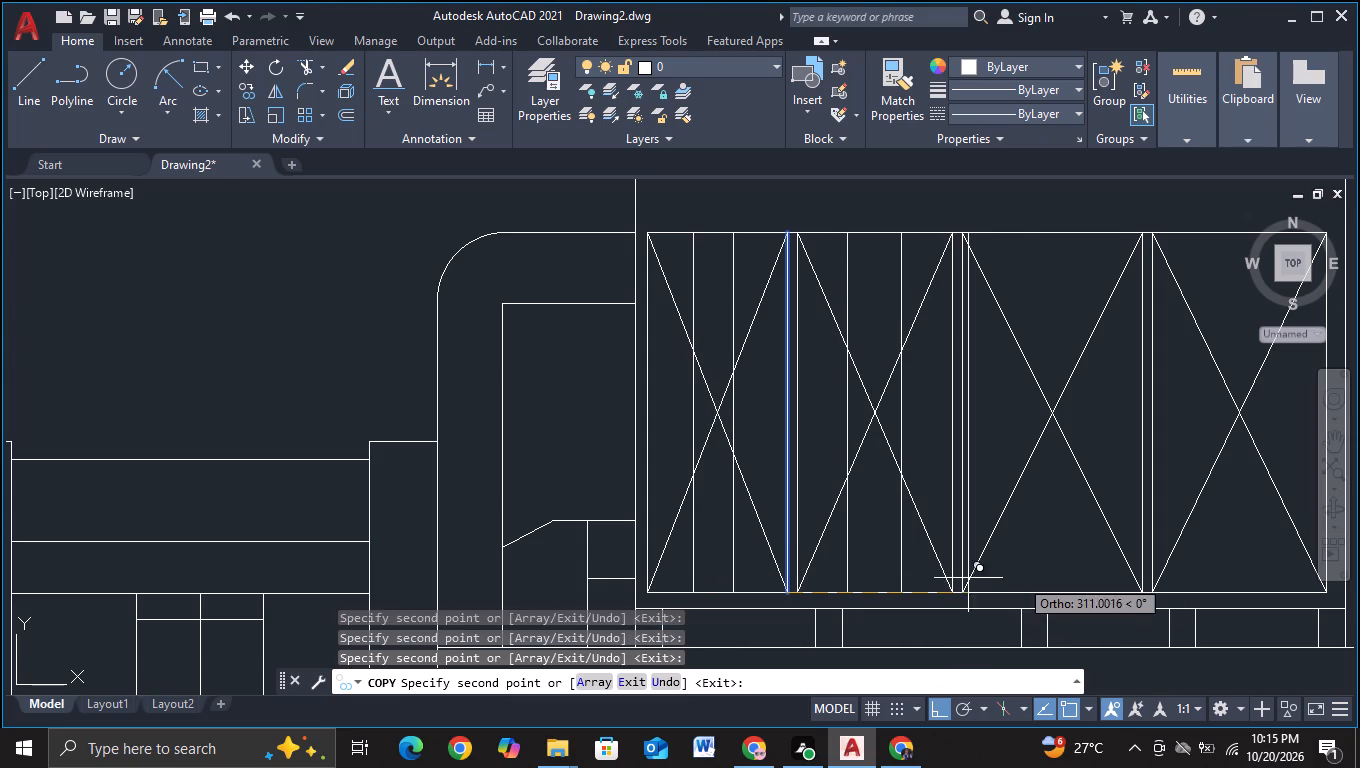
{"action": "left_click", "coordinate": [1024, 577]}
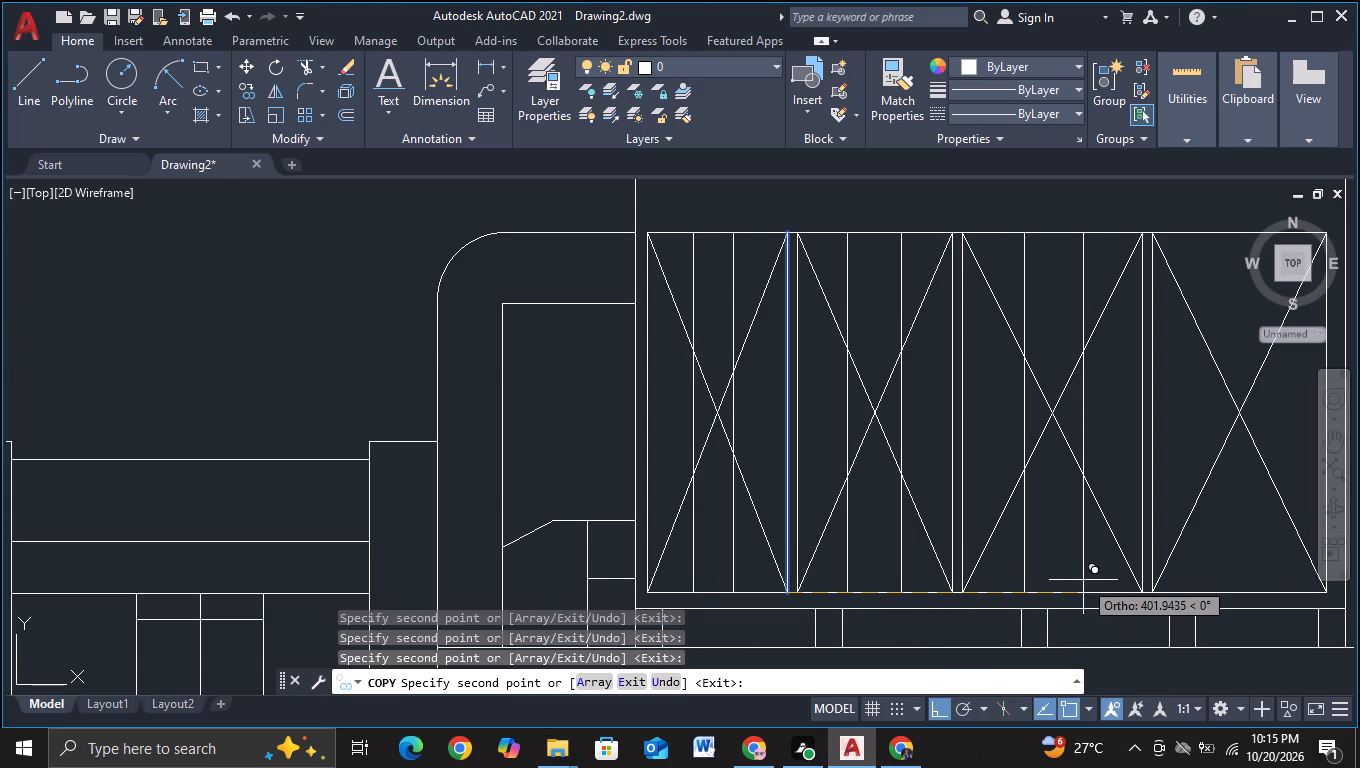
{"action": "left_click", "coordinate": [1083, 580]}
{"action": "middle_click_drag", "start_coordinate": [1083, 580], "coordinate": [765, 564]}
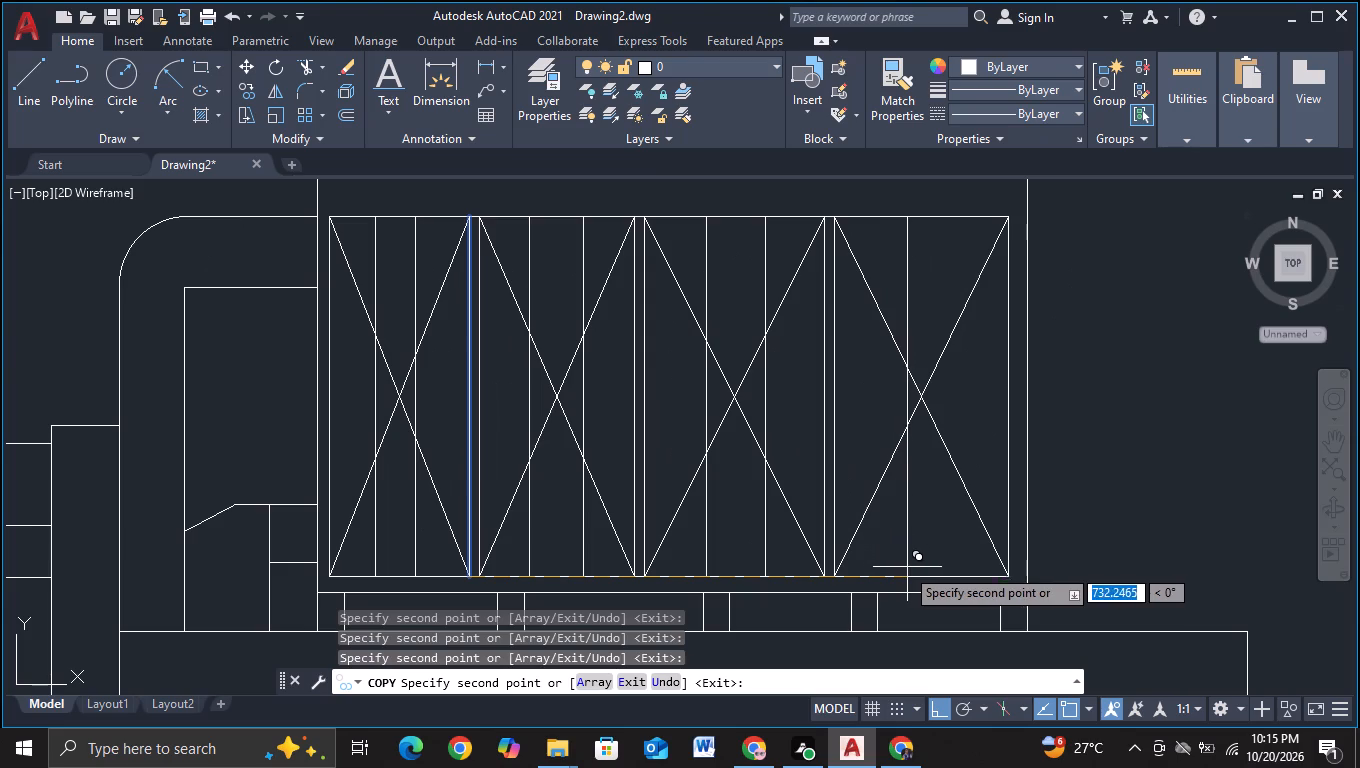
{"action": "left_click", "coordinate": [891, 565]}
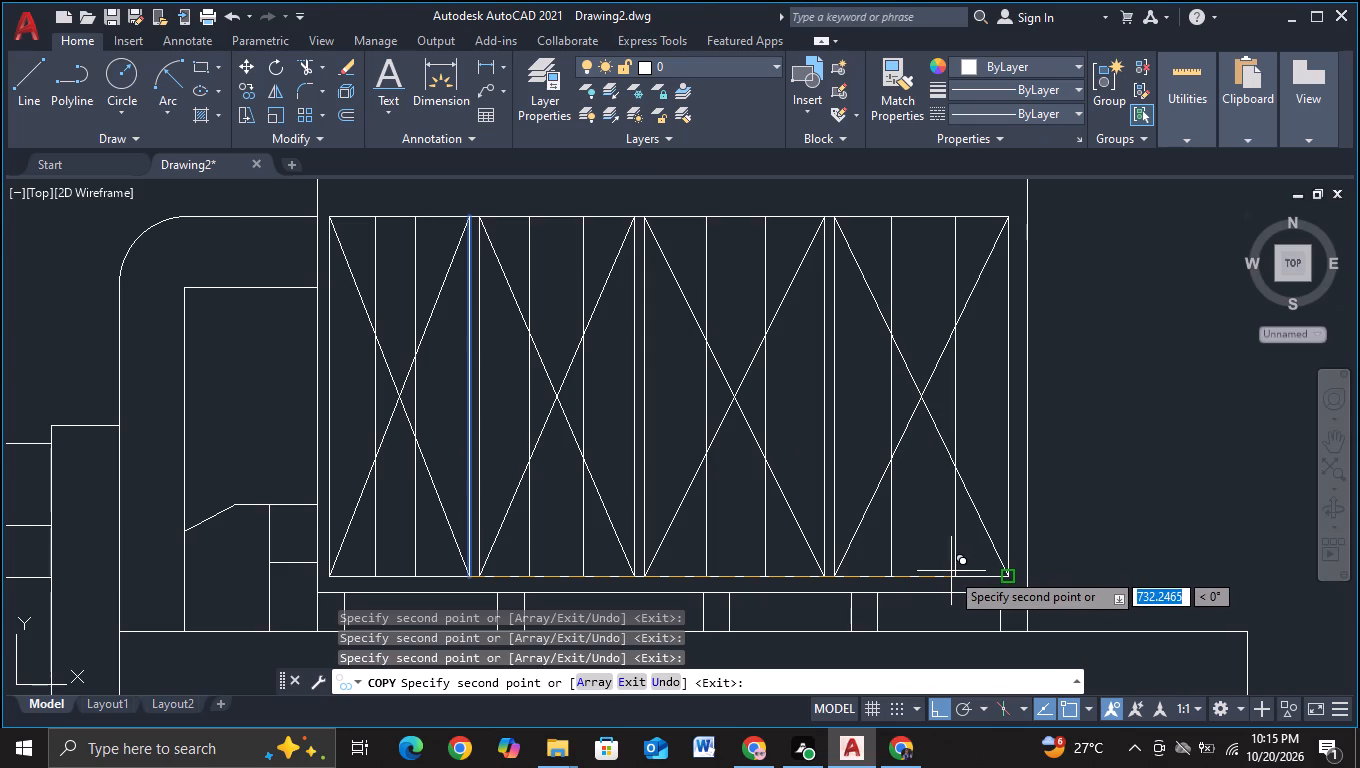
{"action": "left_click", "coordinate": [950, 571]}
{"action": "key", "text": "Escape"}
Examine the panelled volume and the roof bands beneath it within the whole elevation.
{"action": "scroll", "coordinate": [1115, 538], "scroll_direction": "down", "scroll_amount": 2}
{"action": "middle_click_drag", "start_coordinate": [1143, 548], "coordinate": [1154, 464]}
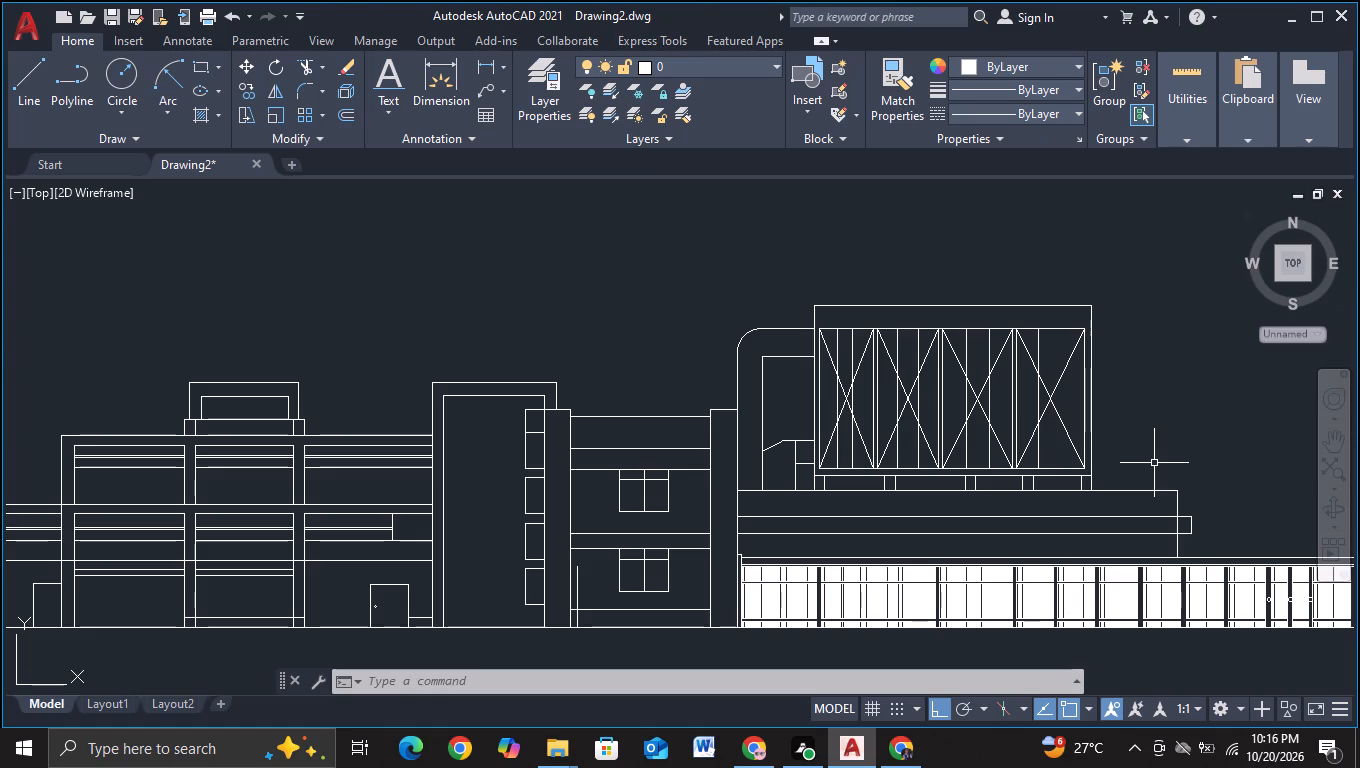
{"action": "middle_click_drag", "start_coordinate": [1152, 431], "coordinate": [996, 360]}
{"action": "scroll", "coordinate": [948, 367], "scroll_direction": "up", "scroll_amount": 1}
{"action": "middle_click_drag", "start_coordinate": [961, 380], "coordinate": [956, 389]}
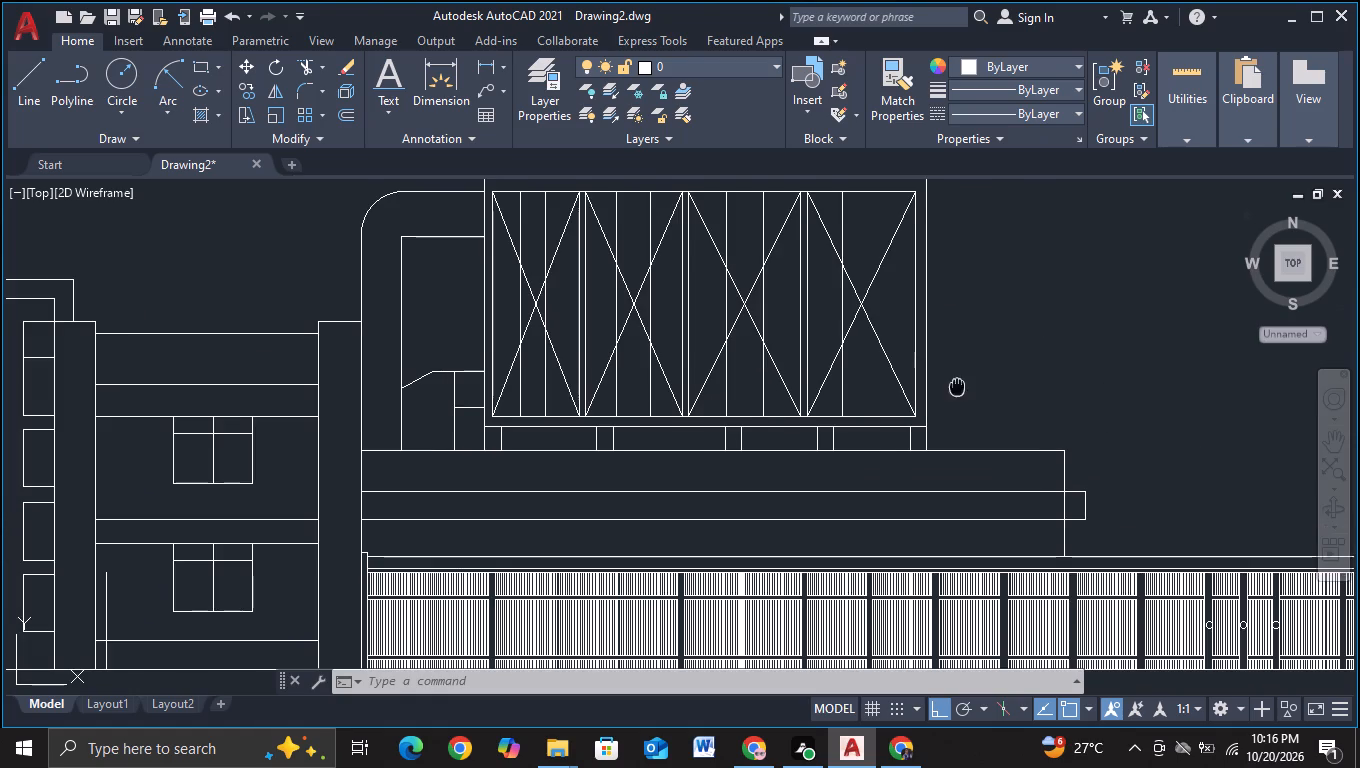
{"action": "middle_click_drag", "start_coordinate": [956, 389], "coordinate": [946, 407]}
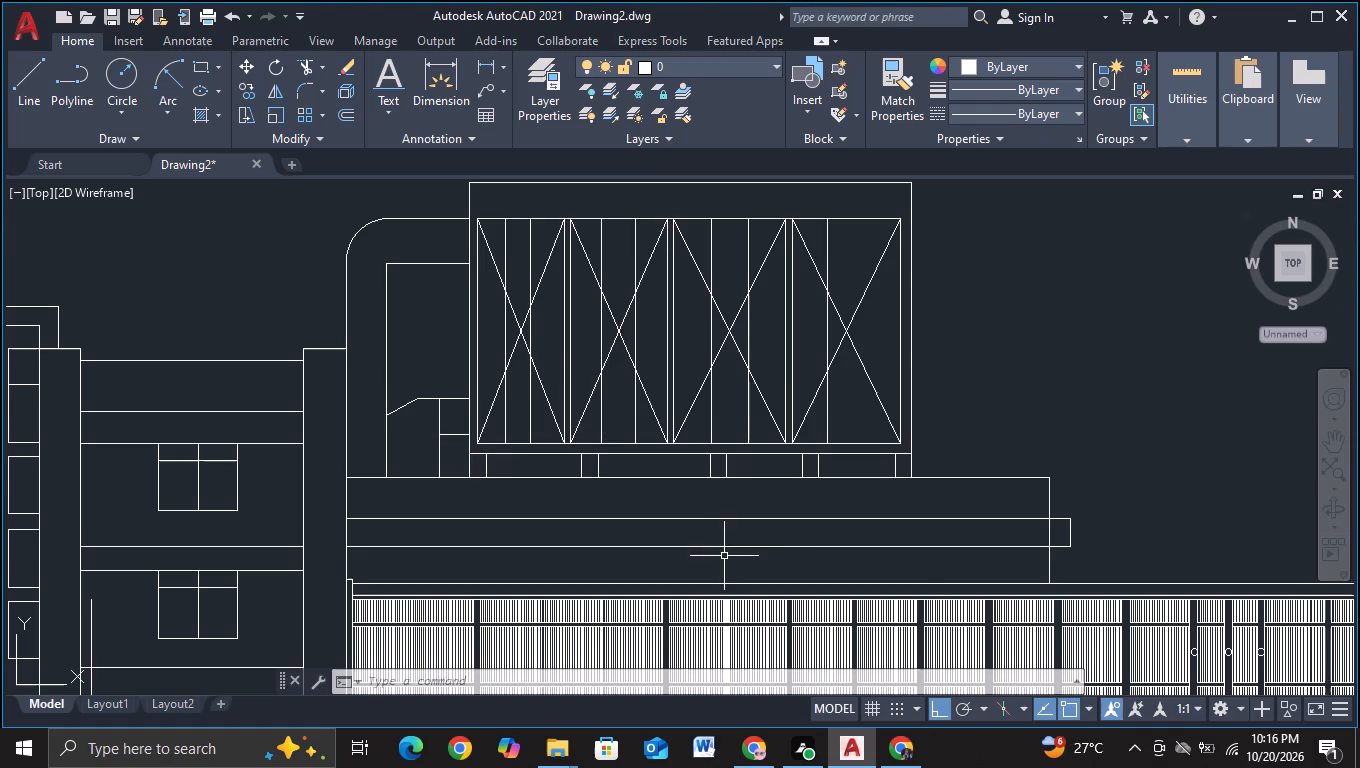
{"action": "scroll", "coordinate": [724, 556], "scroll_direction": "down", "scroll_amount": 2}
{"action": "scroll", "coordinate": [735, 564], "scroll_direction": "up", "scroll_amount": 2}
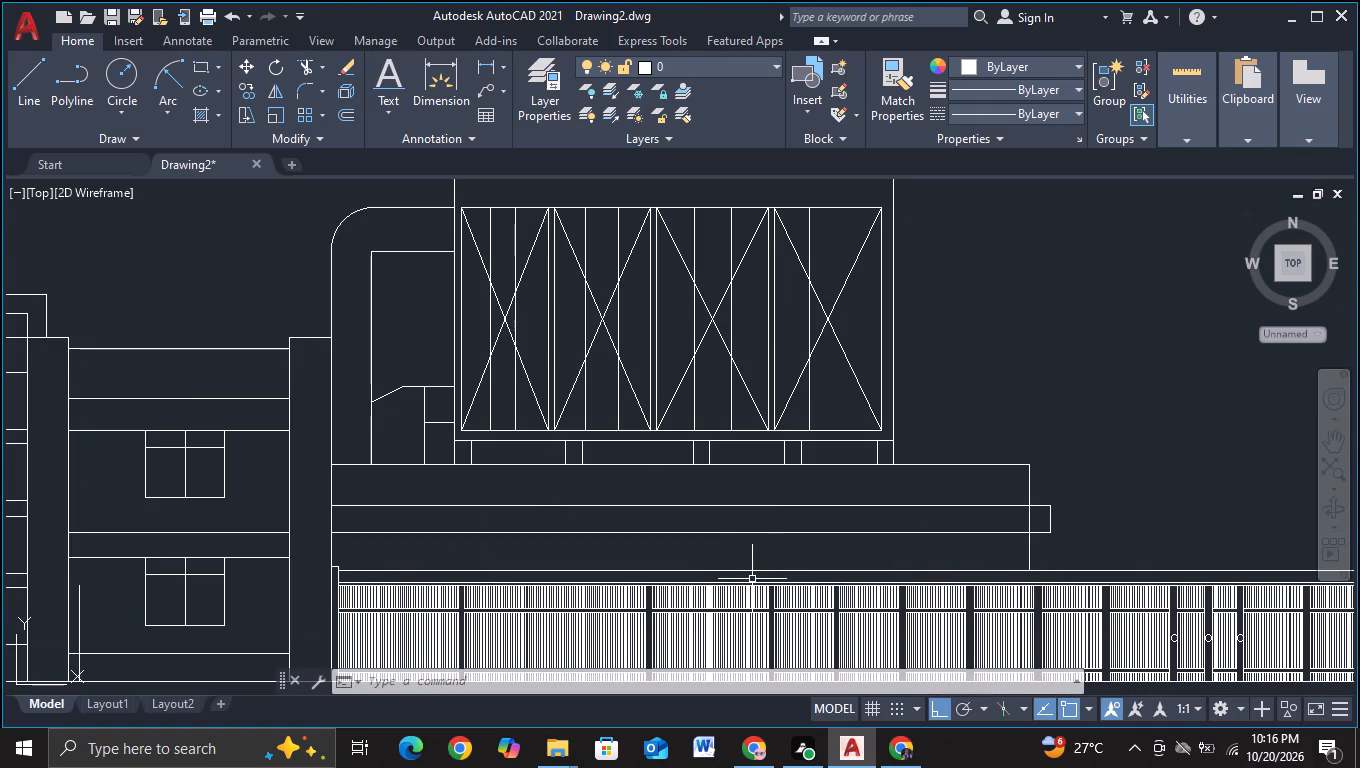
Start a new line at the large volume's inner frame of crossed panels.
{"action": "left_click", "coordinate": [16, 81]}
{"action": "scroll", "coordinate": [518, 257], "scroll_direction": "up", "scroll_amount": 2}
{"action": "middle_click_drag", "start_coordinate": [465, 197], "coordinate": [476, 297]}
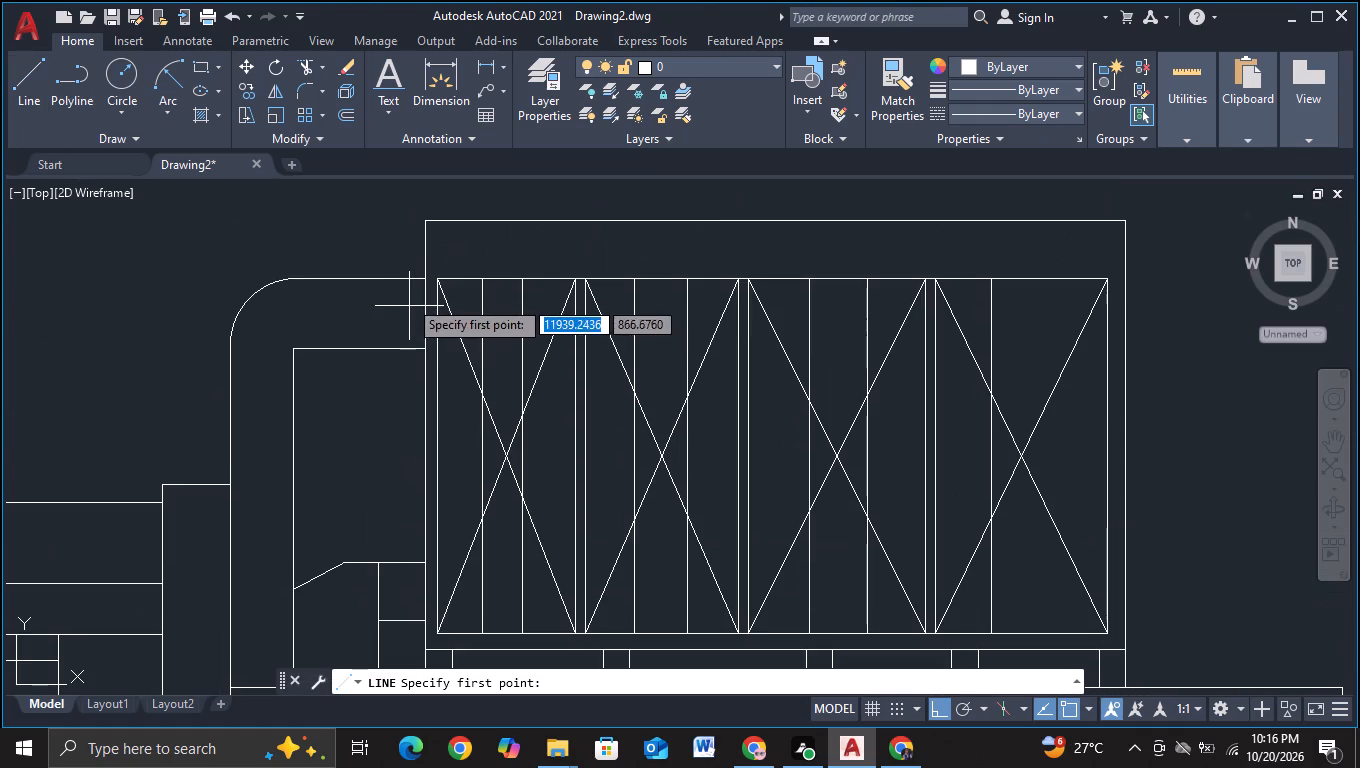
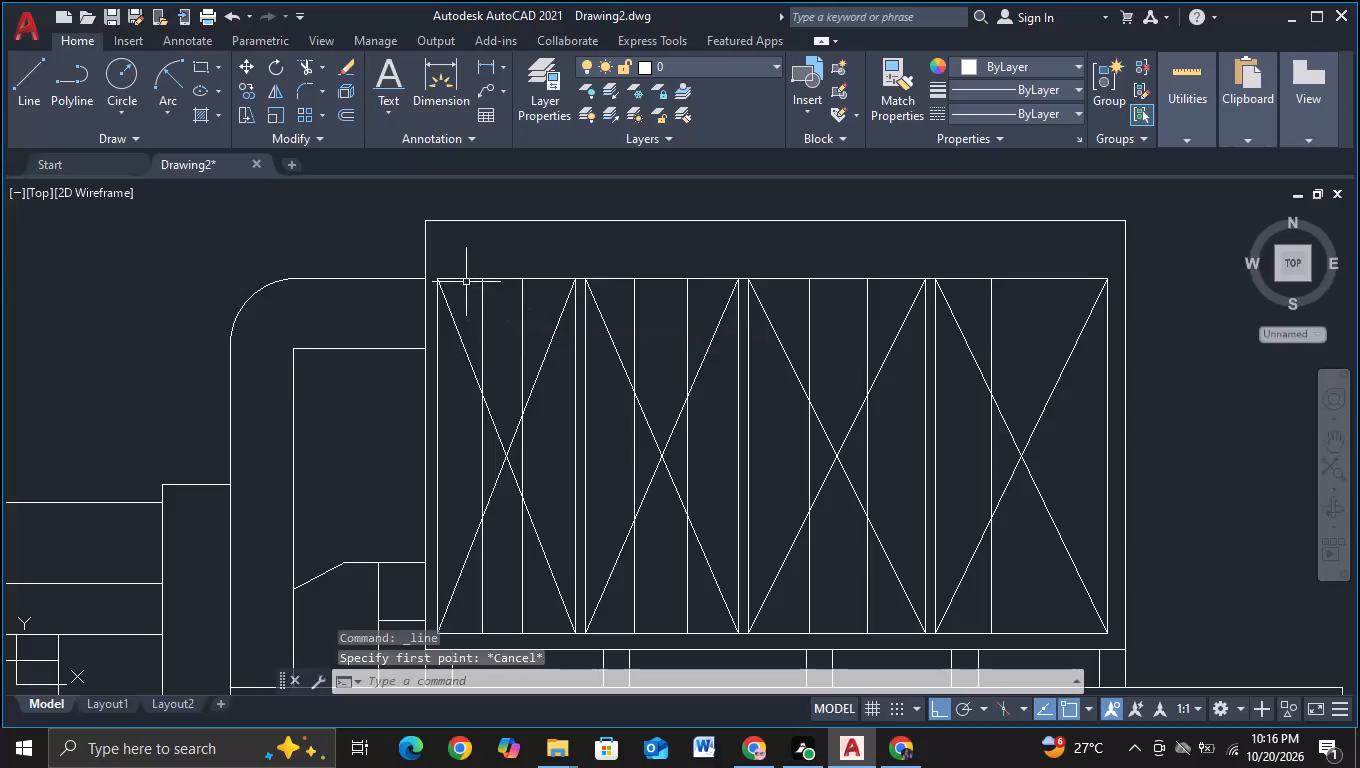
Copy the inner frame's top edge downward fifteen times, about 18 units apart with object snap off, as horizontal slats across the upper half.
{"action": "left_click", "coordinate": [466, 280]}
{"action": "key", "text": "c"}
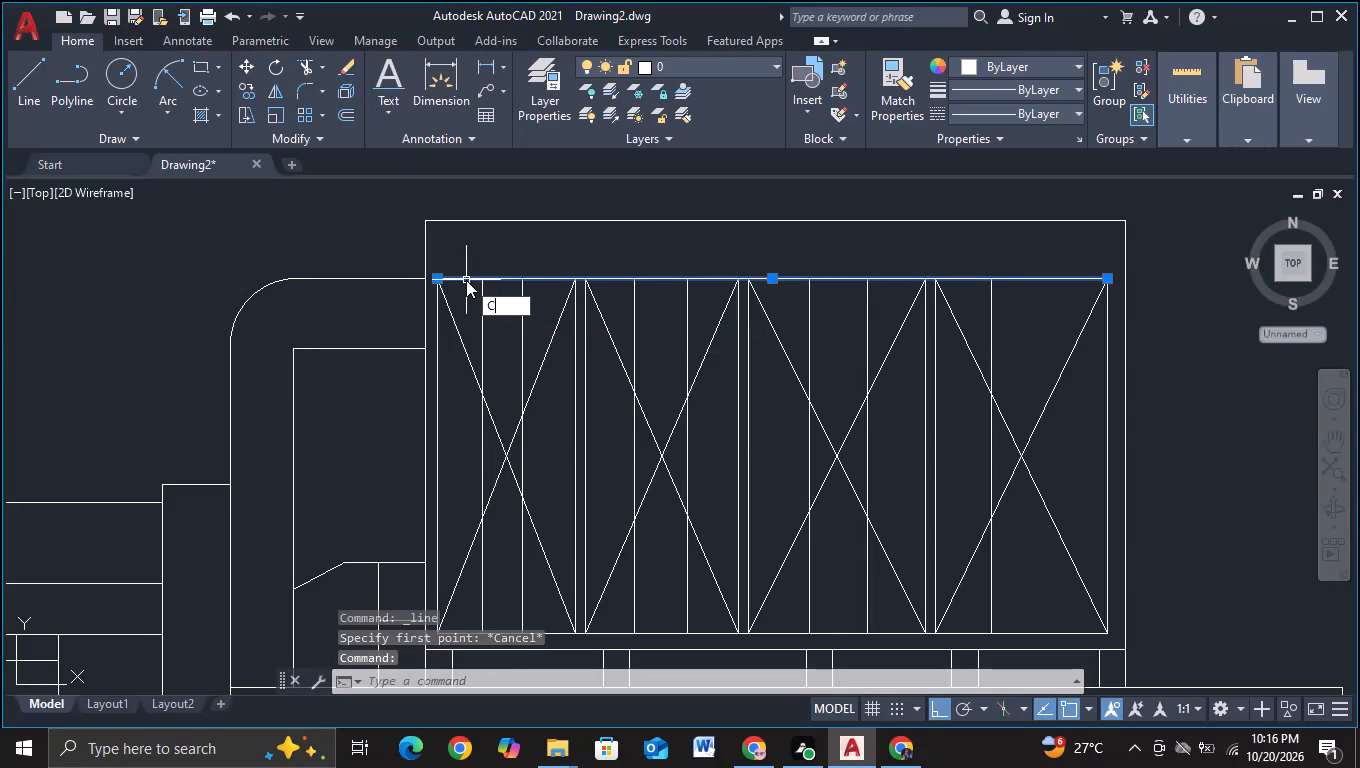
{"action": "left_click", "coordinate": [638, 336]}
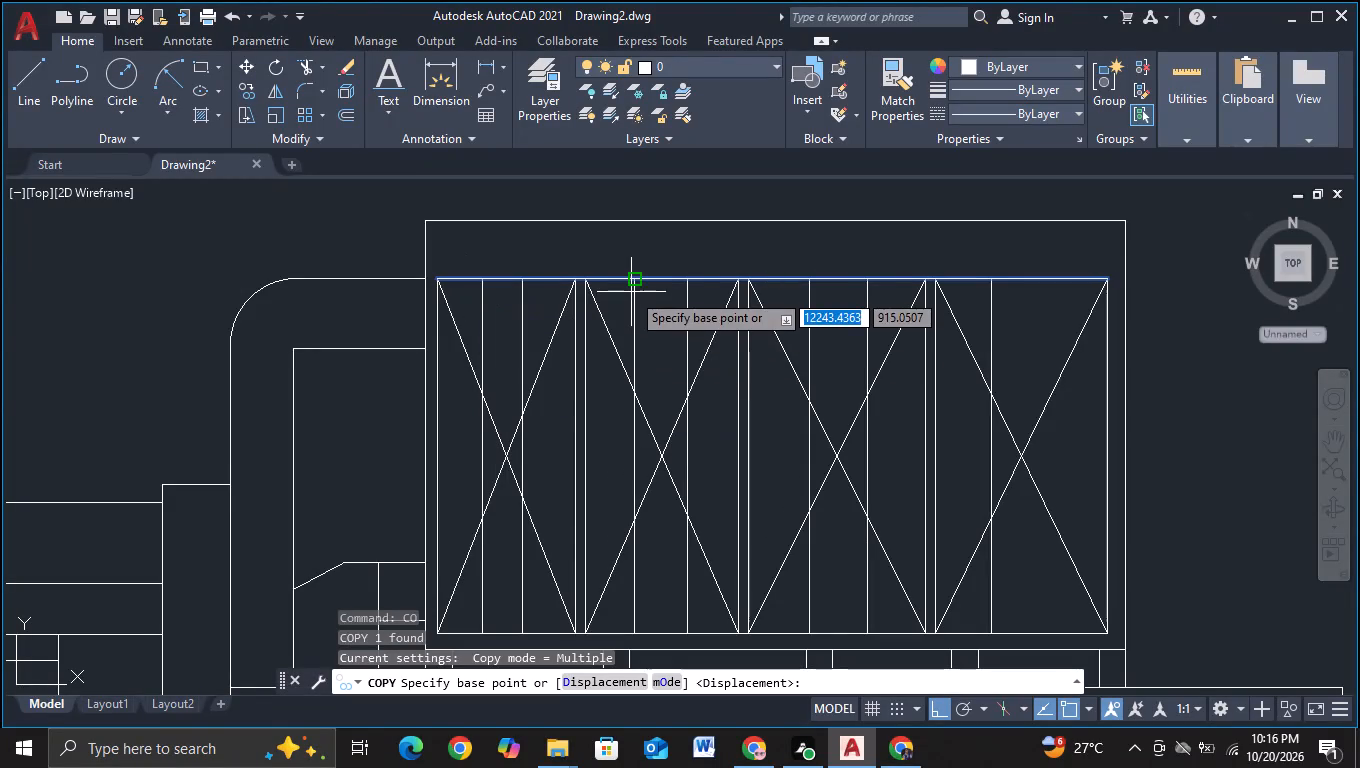
{"action": "left_click", "coordinate": [630, 282]}
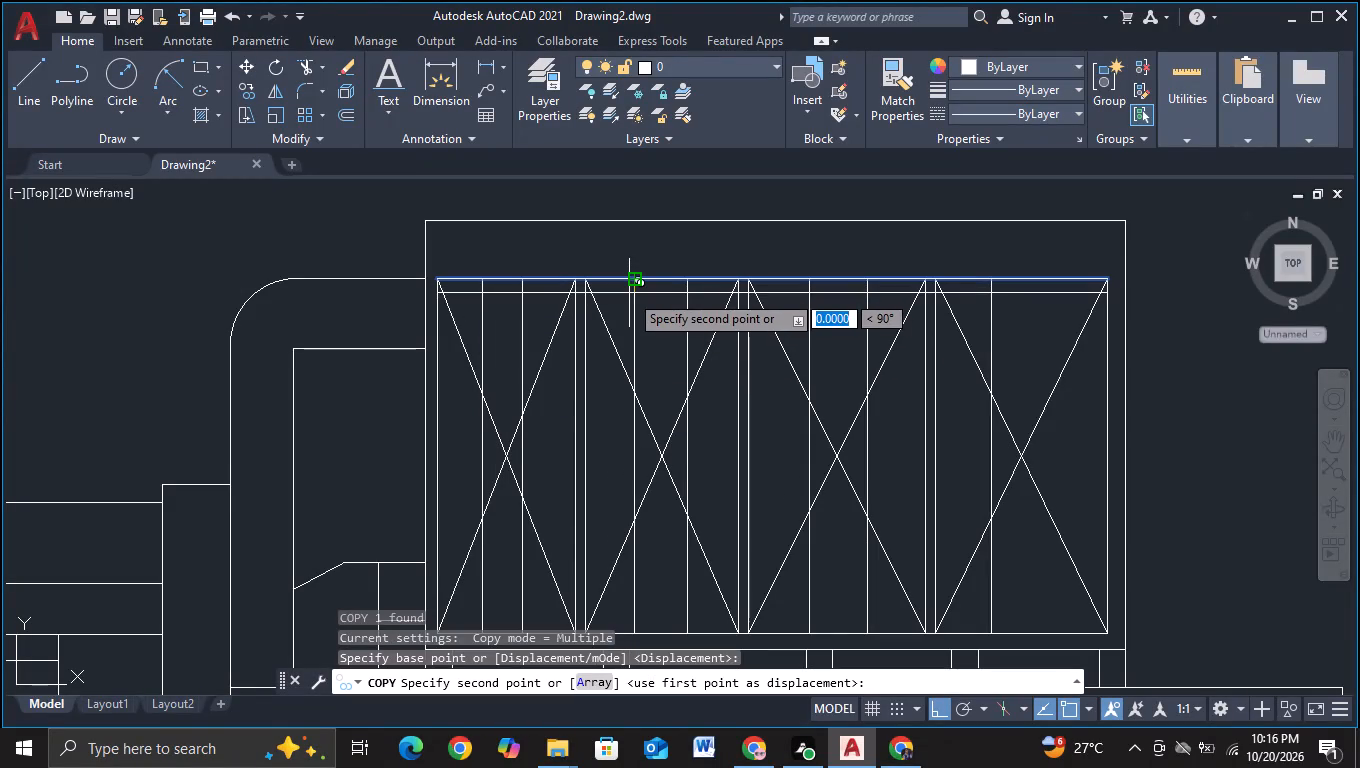
{"action": "key", "text": "F3"}
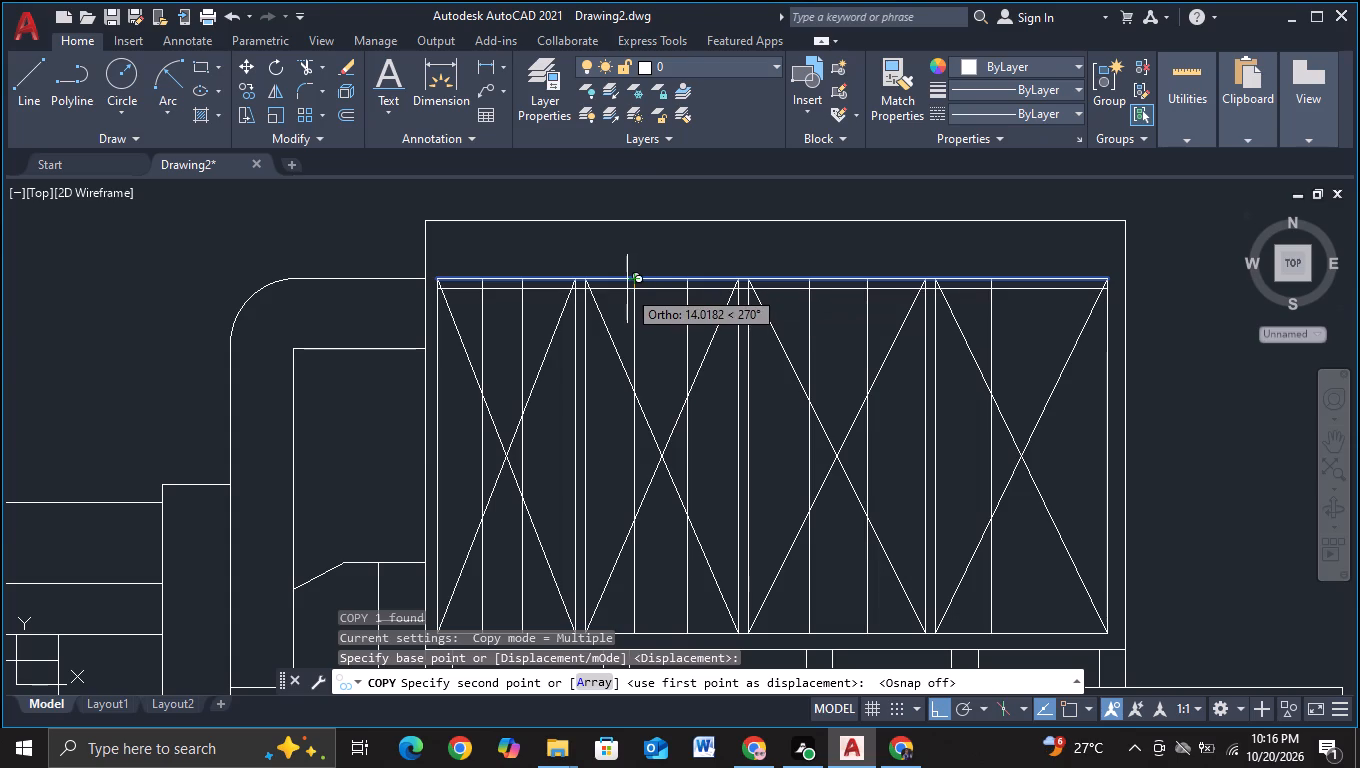
{"action": "left_click", "coordinate": [627, 289]}
{"action": "left_click", "coordinate": [620, 301]}
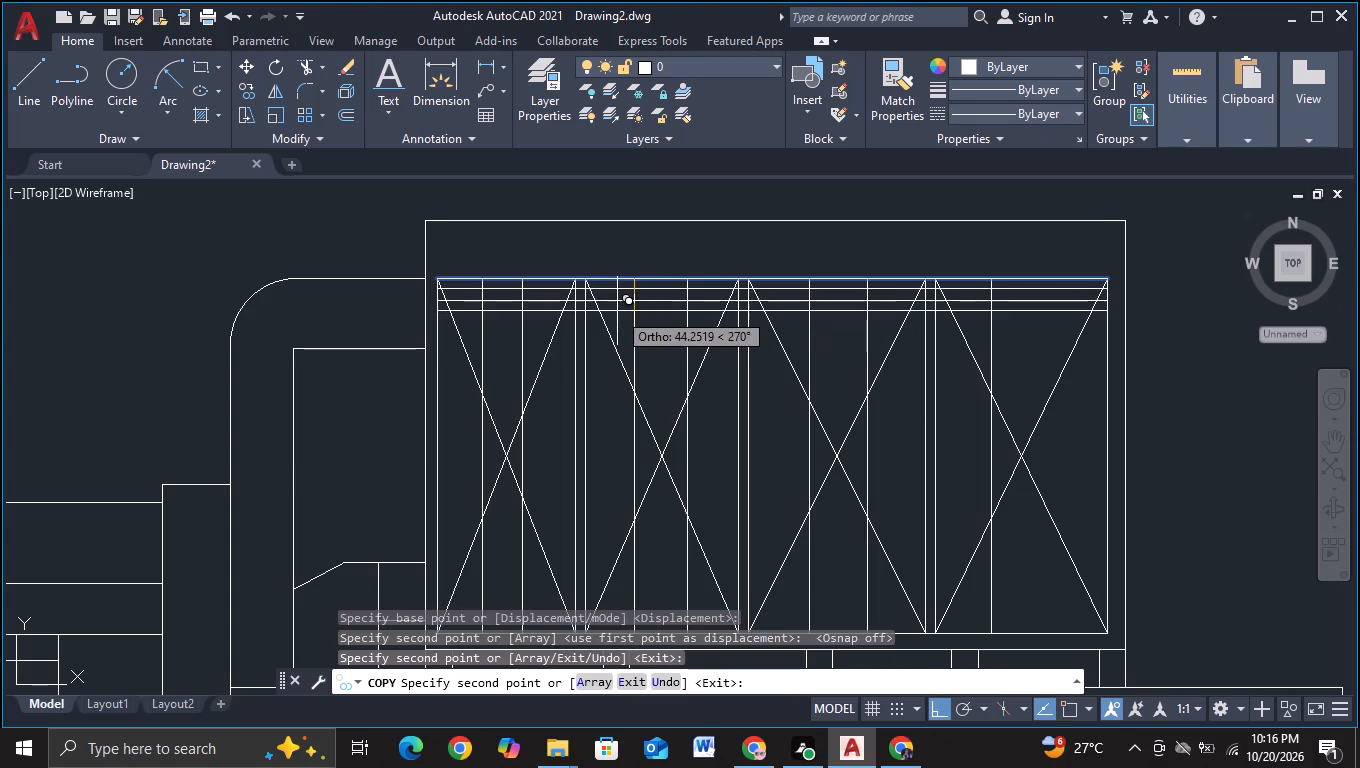
{"action": "left_click", "coordinate": [614, 312]}
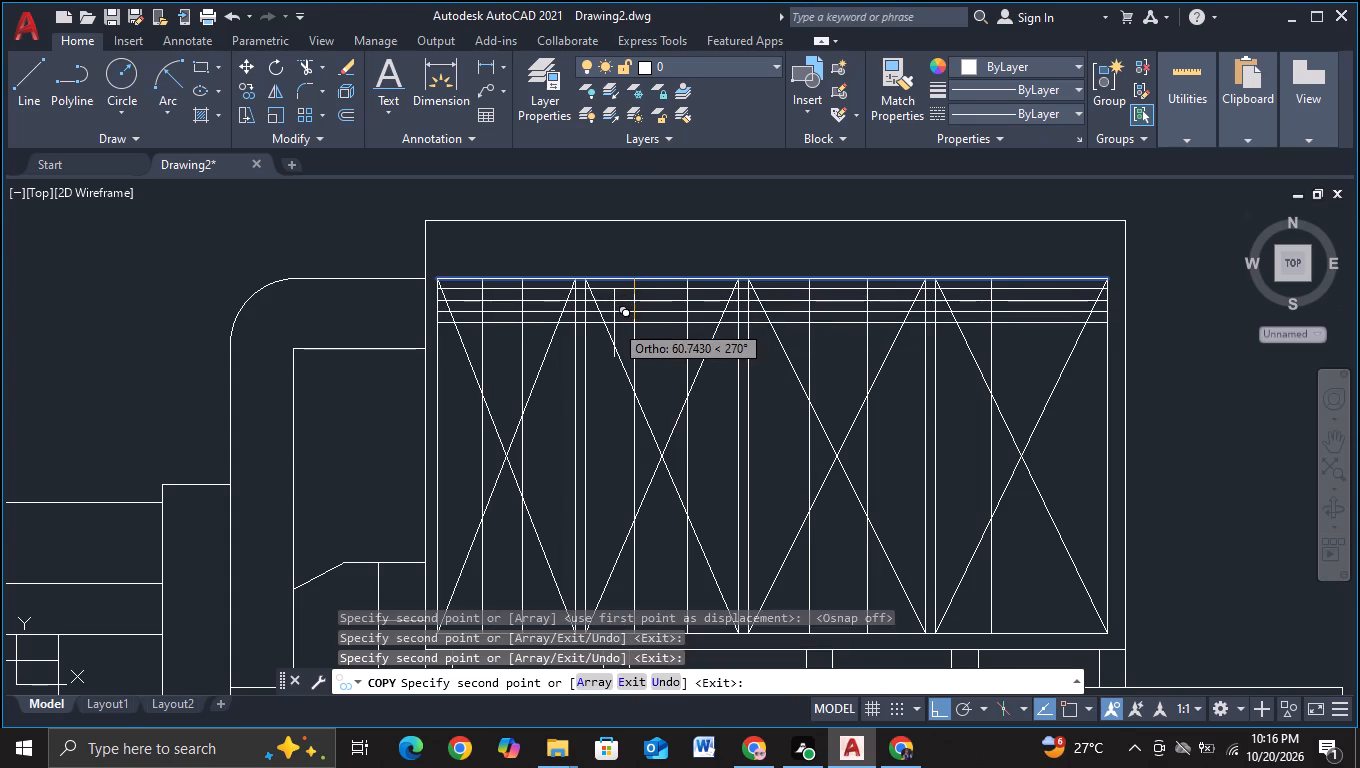
{"action": "left_click", "coordinate": [614, 323]}
{"action": "left_click", "coordinate": [613, 336]}
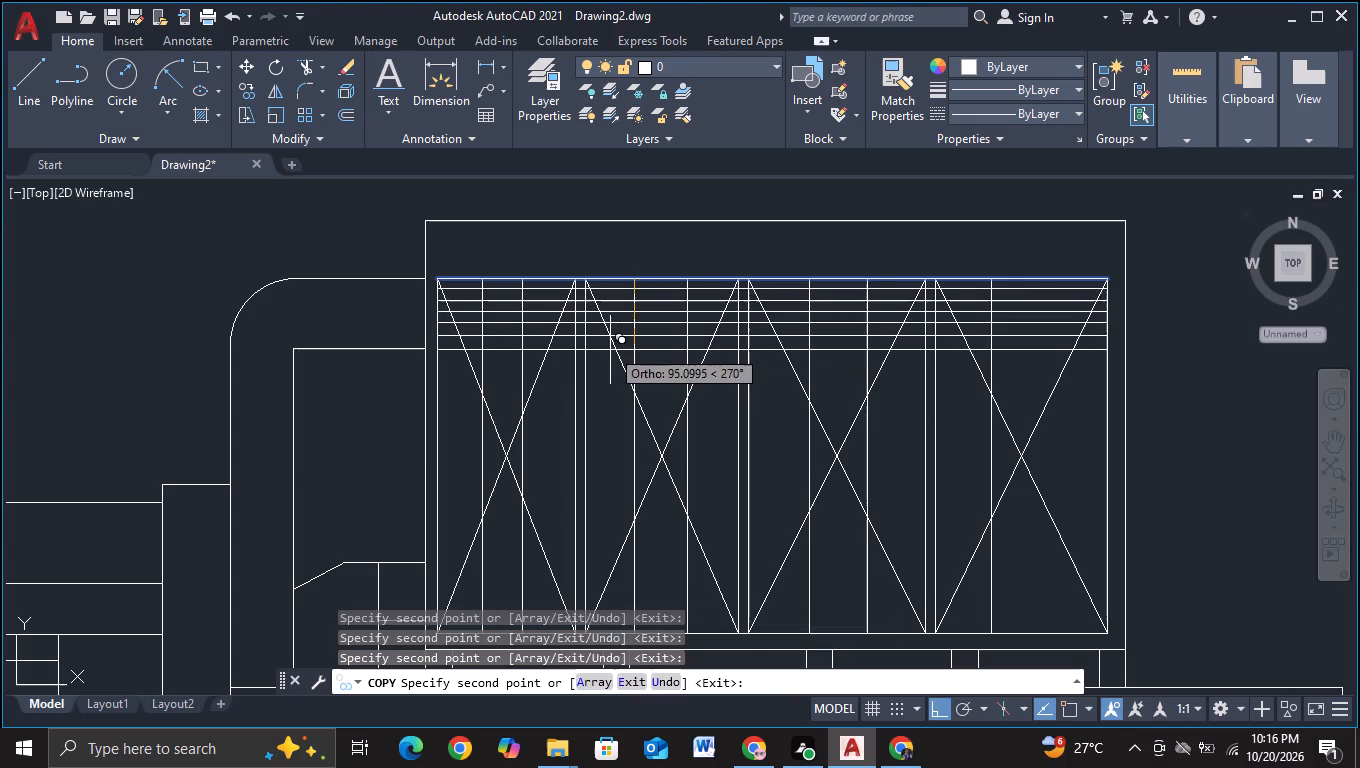
{"action": "left_click", "coordinate": [610, 347]}
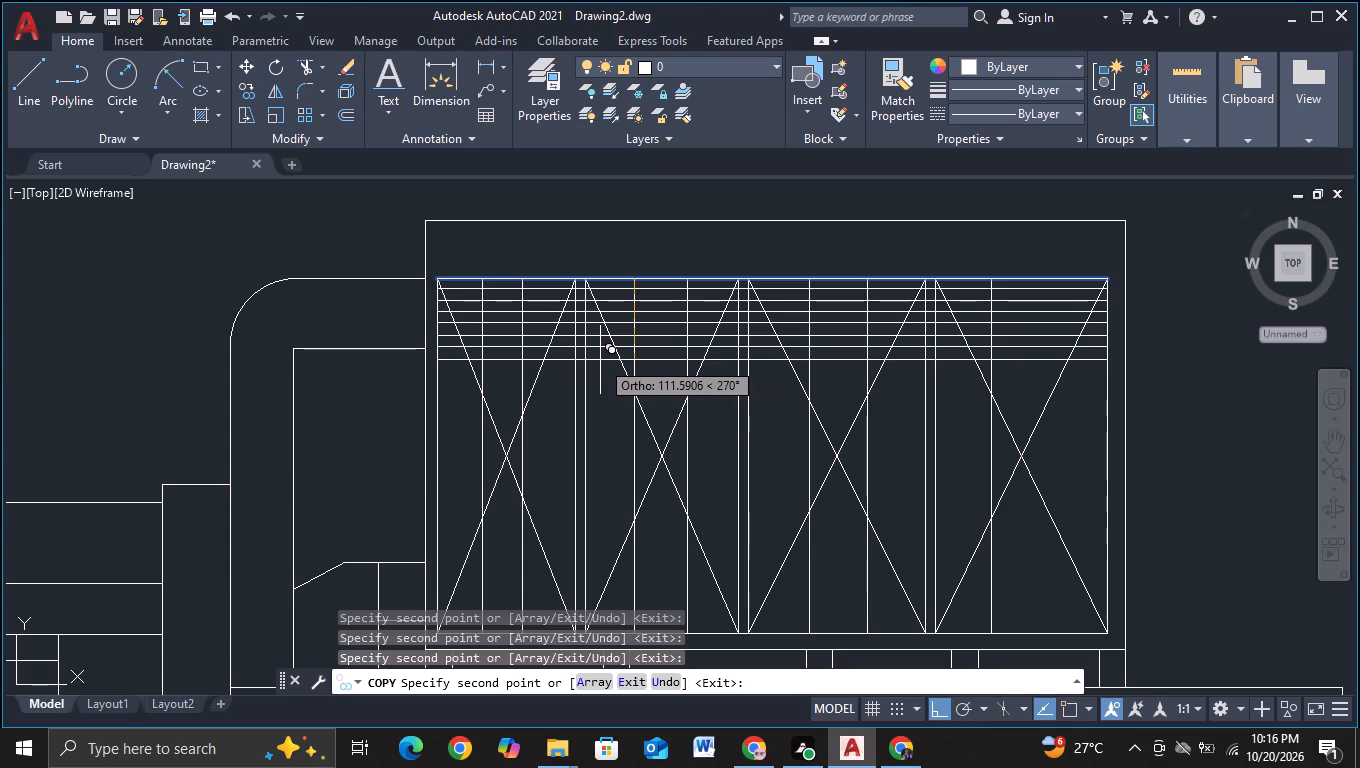
{"action": "left_click_drag", "start_coordinate": [600, 360], "coordinate": [597, 373]}
{"action": "left_click", "coordinate": [597, 373]}
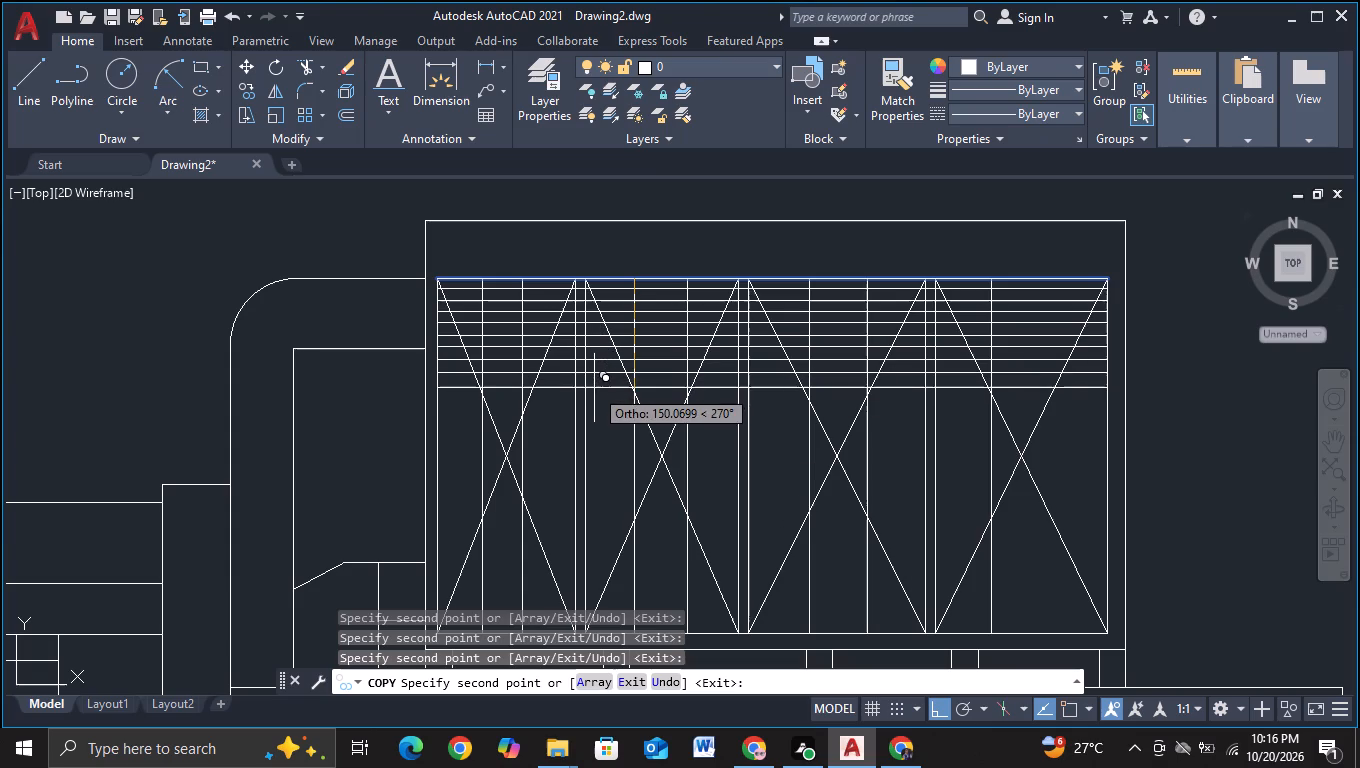
{"action": "left_click", "coordinate": [594, 388]}
{"action": "left_click", "coordinate": [594, 396]}
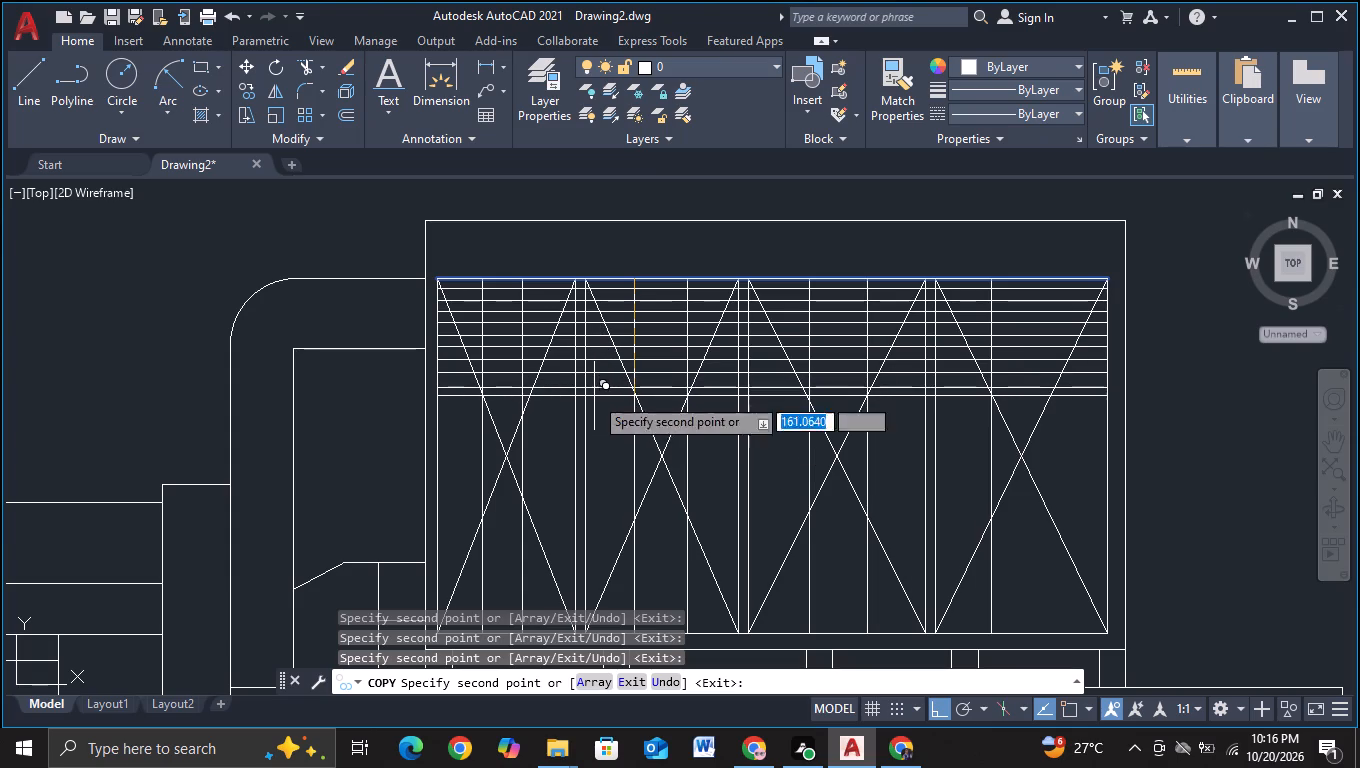
{"action": "left_click", "coordinate": [592, 410]}
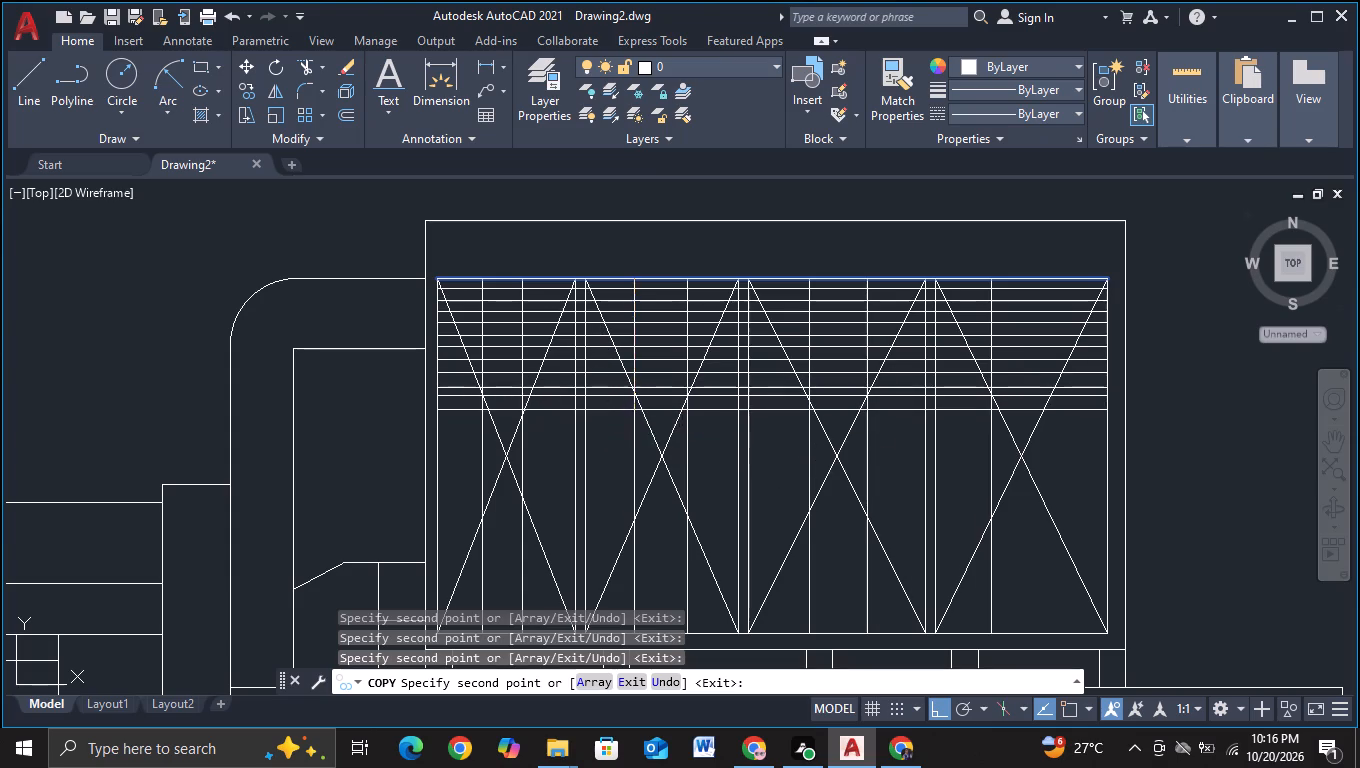
{"action": "left_click", "coordinate": [592, 424]}
{"action": "left_click", "coordinate": [587, 437]}
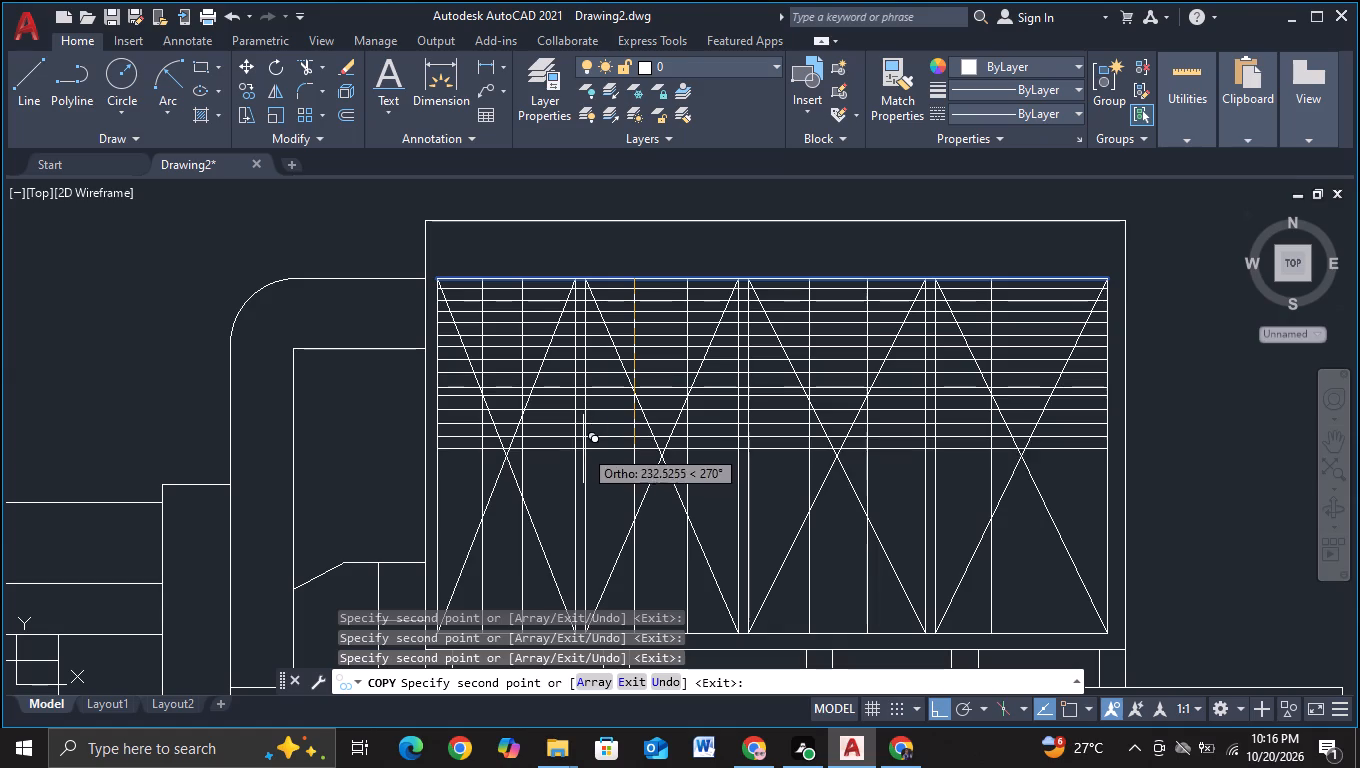
{"action": "left_click", "coordinate": [583, 452]}
{"action": "left_click", "coordinate": [578, 467]}
Continue the slat copies down to the inner frame's bottom edge, adding thirteen more horizontal lines at similar spacing.
{"action": "middle_click_drag", "start_coordinate": [575, 480], "coordinate": [613, 278]}
{"action": "left_click", "coordinate": [622, 276]}
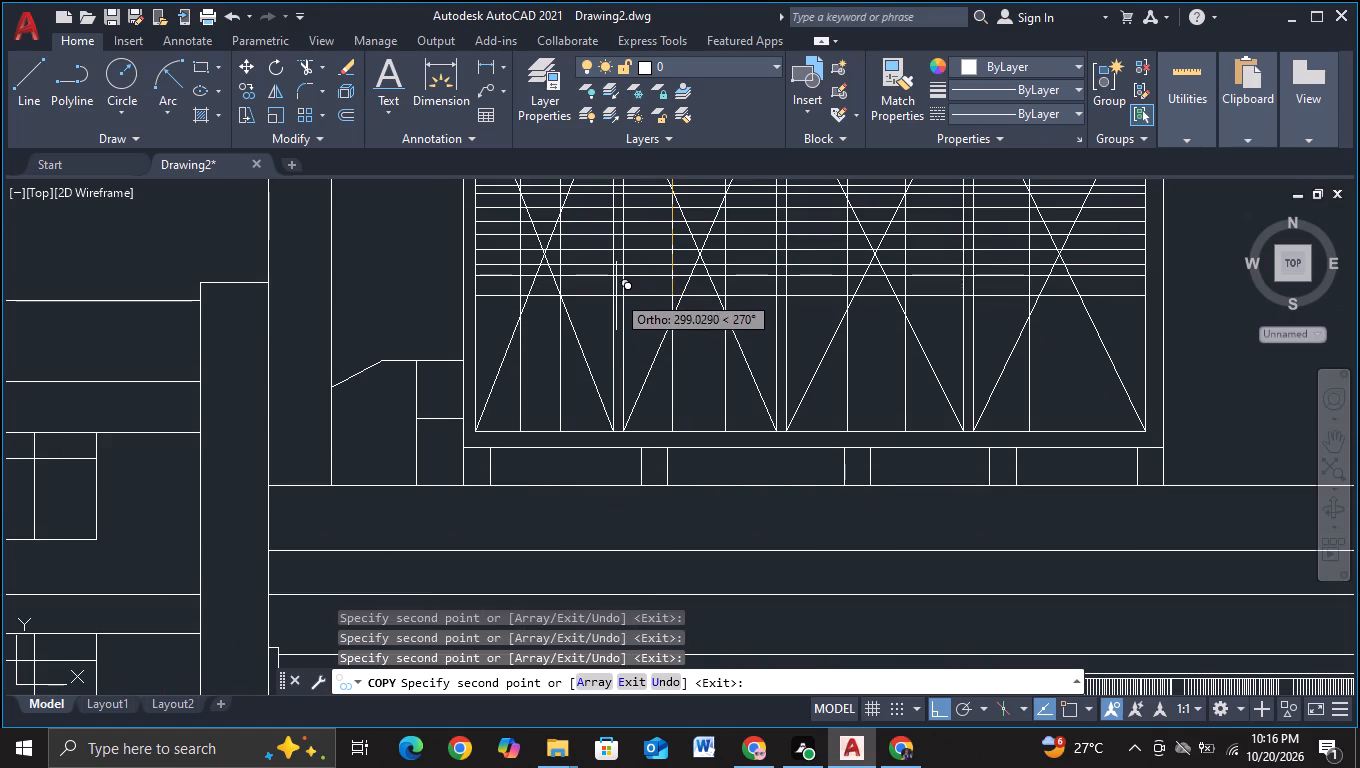
{"action": "left_click", "coordinate": [616, 292]}
{"action": "left_click", "coordinate": [615, 303]}
{"action": "left_click", "coordinate": [612, 317]}
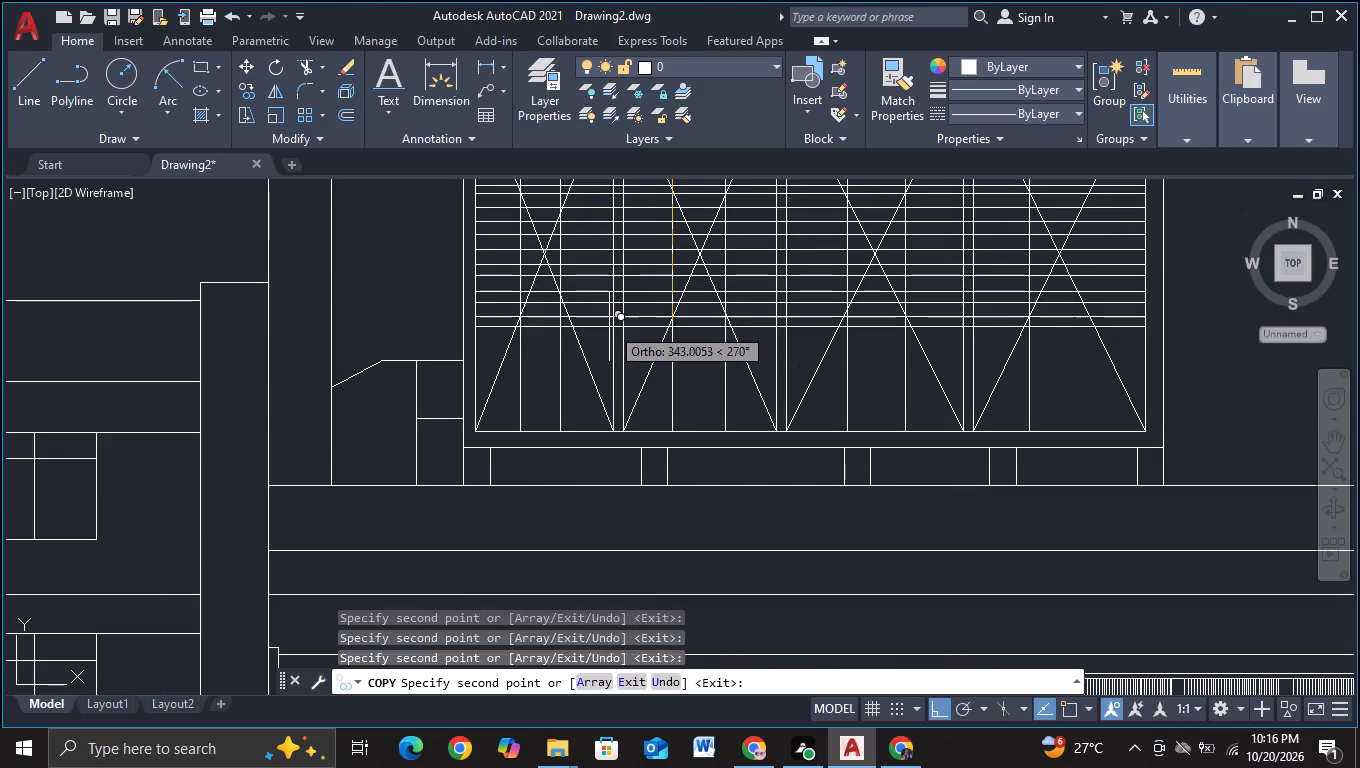
{"action": "left_click", "coordinate": [609, 329]}
{"action": "left_click", "coordinate": [604, 348]}
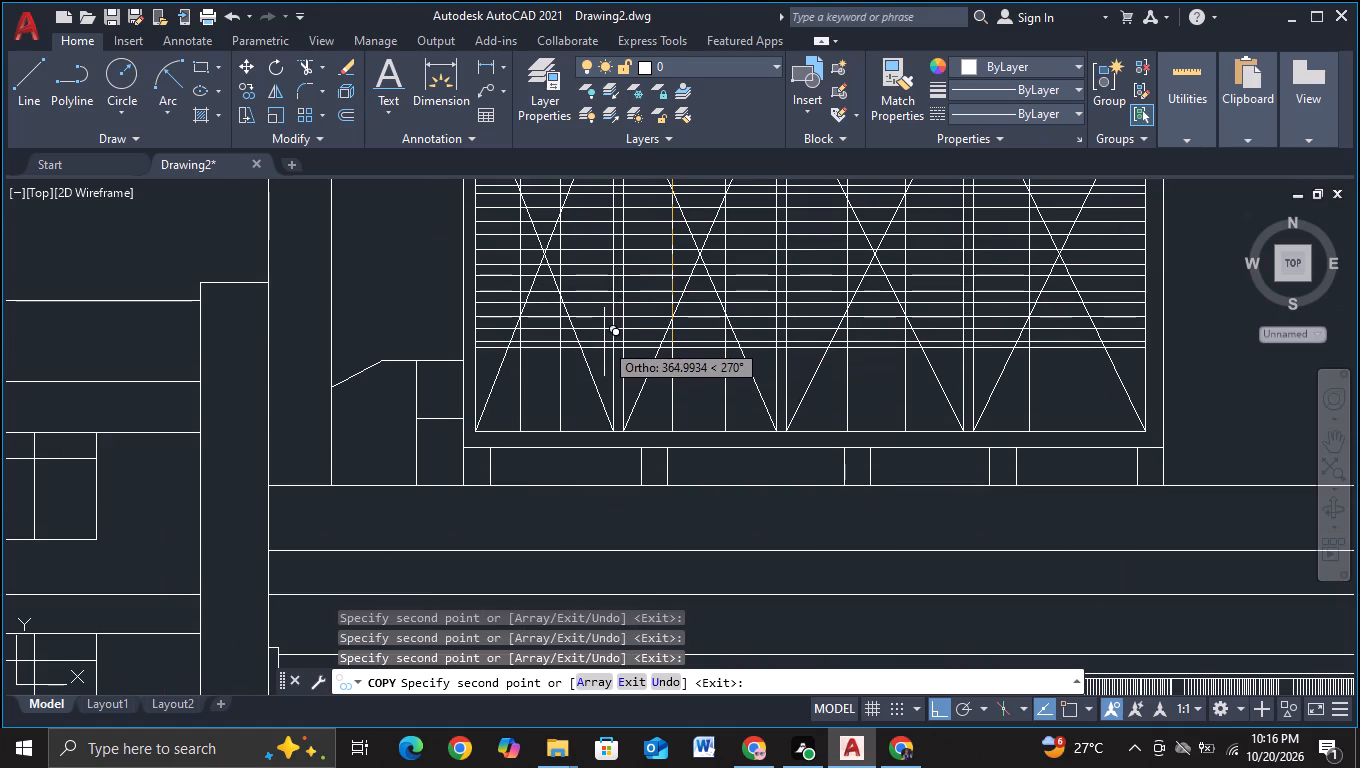
{"action": "left_click", "coordinate": [604, 340]}
{"action": "left_click", "coordinate": [604, 357]}
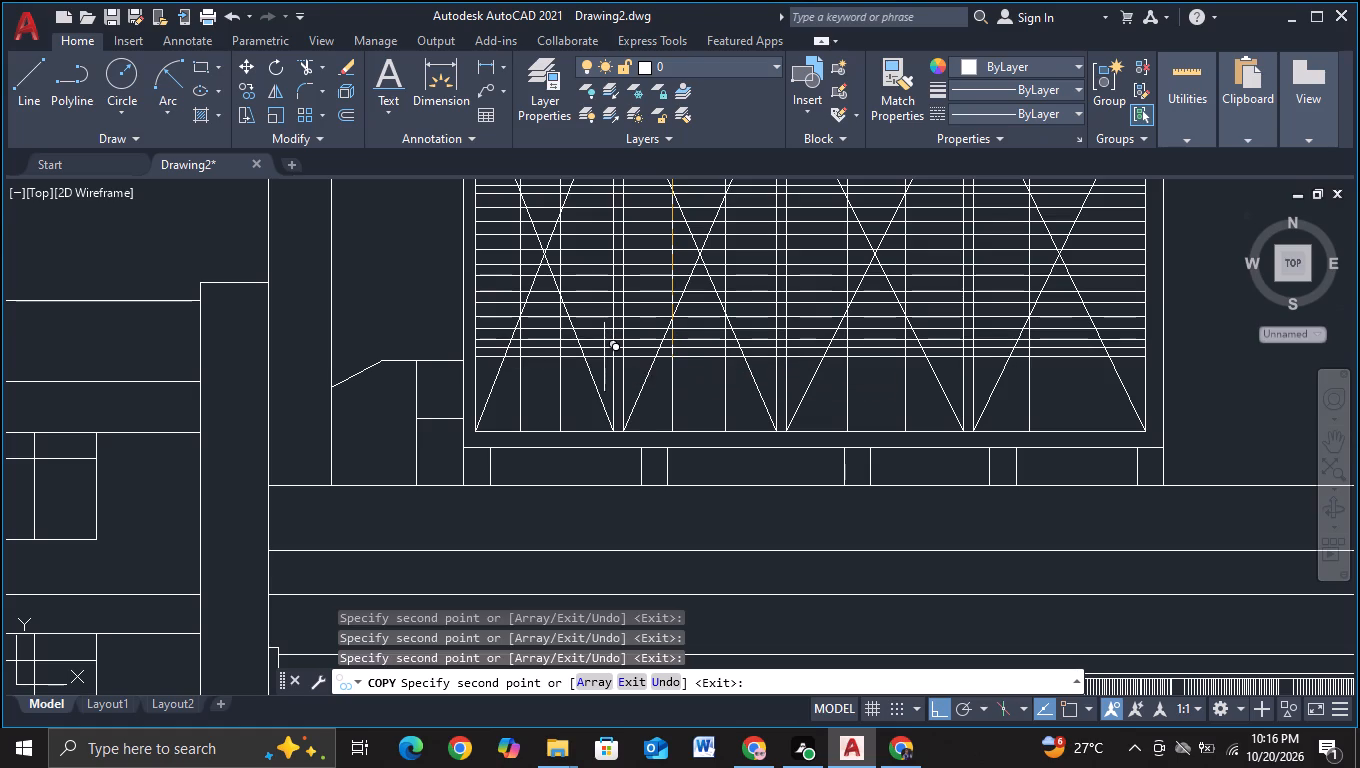
{"action": "left_click", "coordinate": [602, 370]}
{"action": "left_click", "coordinate": [601, 384]}
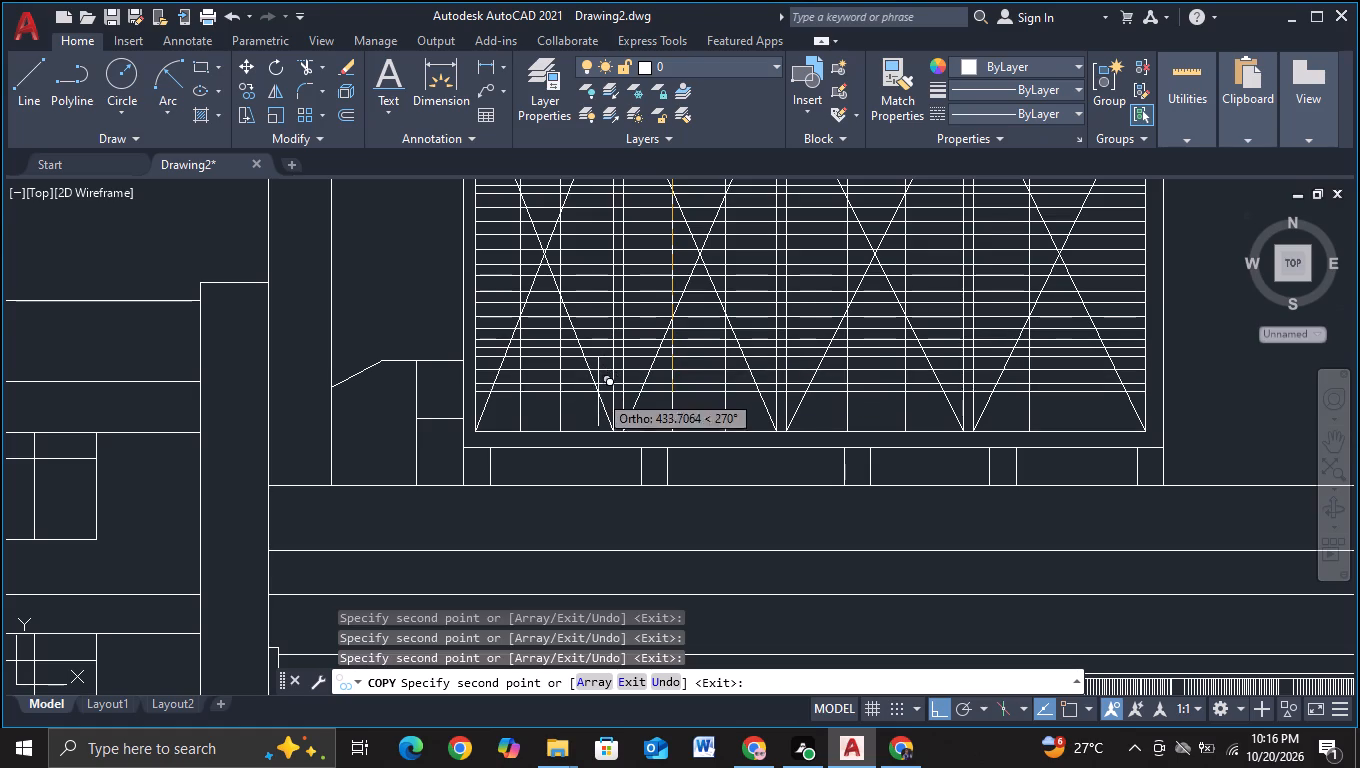
{"action": "left_click", "coordinate": [597, 396]}
{"action": "left_click", "coordinate": [595, 408]}
{"action": "left_click", "coordinate": [595, 420]}
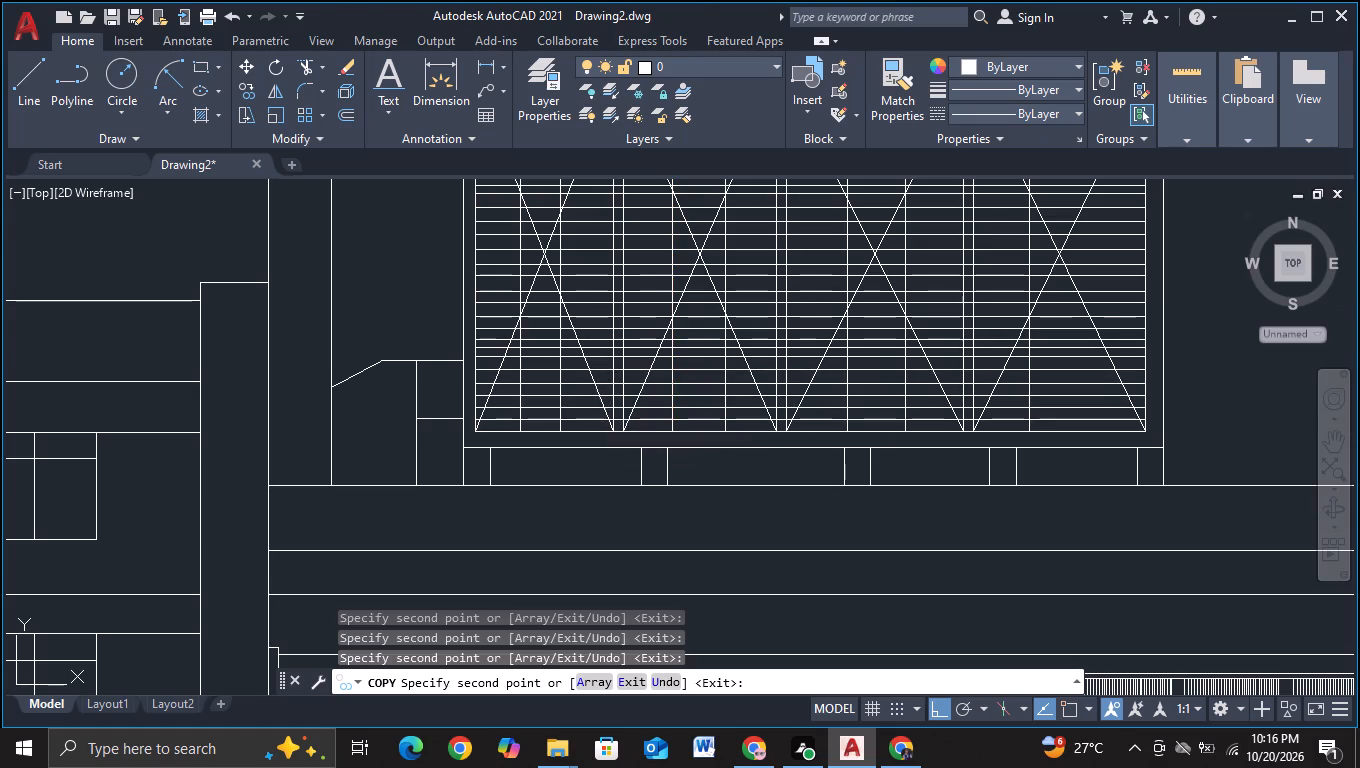
{"action": "key", "text": "Escape"}
{"action": "scroll", "coordinate": [823, 419], "scroll_direction": "down", "scroll_amount": 2}
{"action": "middle_click_drag", "start_coordinate": [1043, 400], "coordinate": [942, 371]}
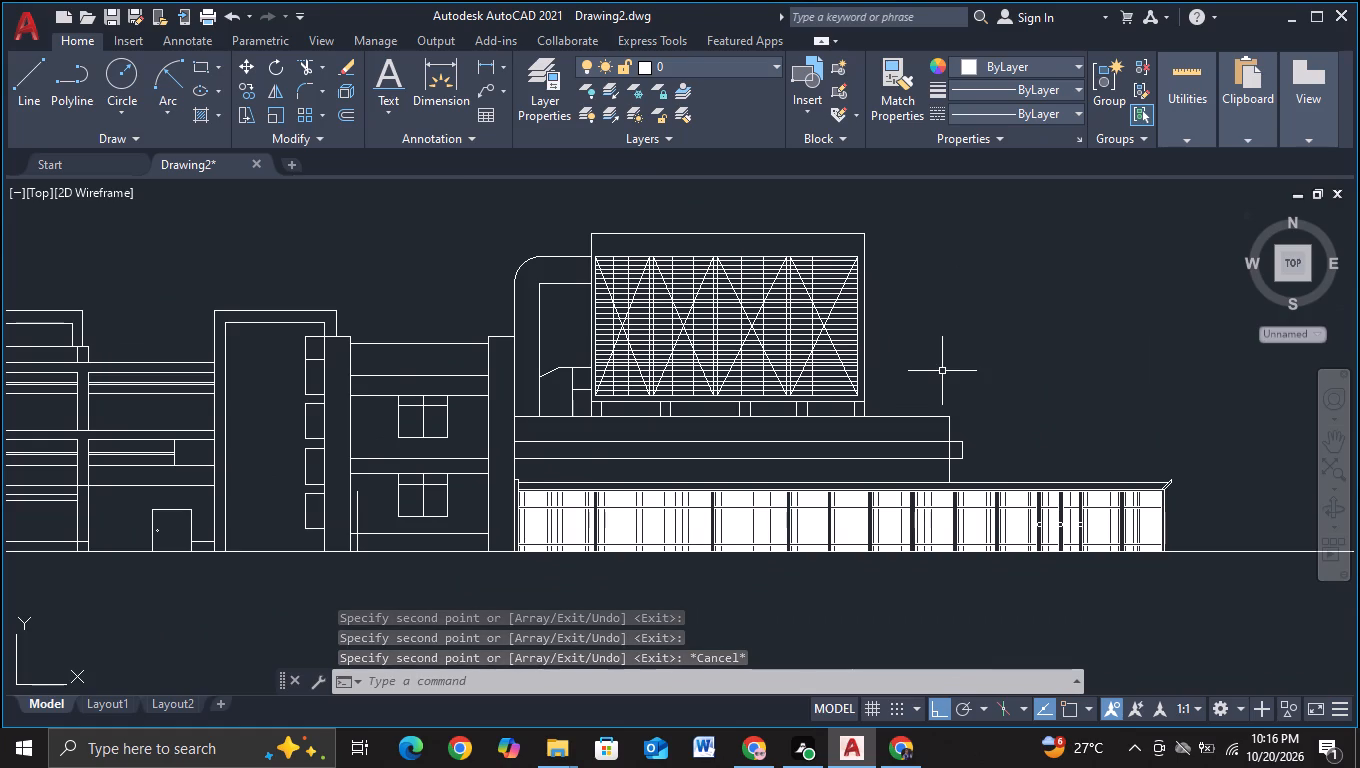
{"action": "key", "text": "Escape"}
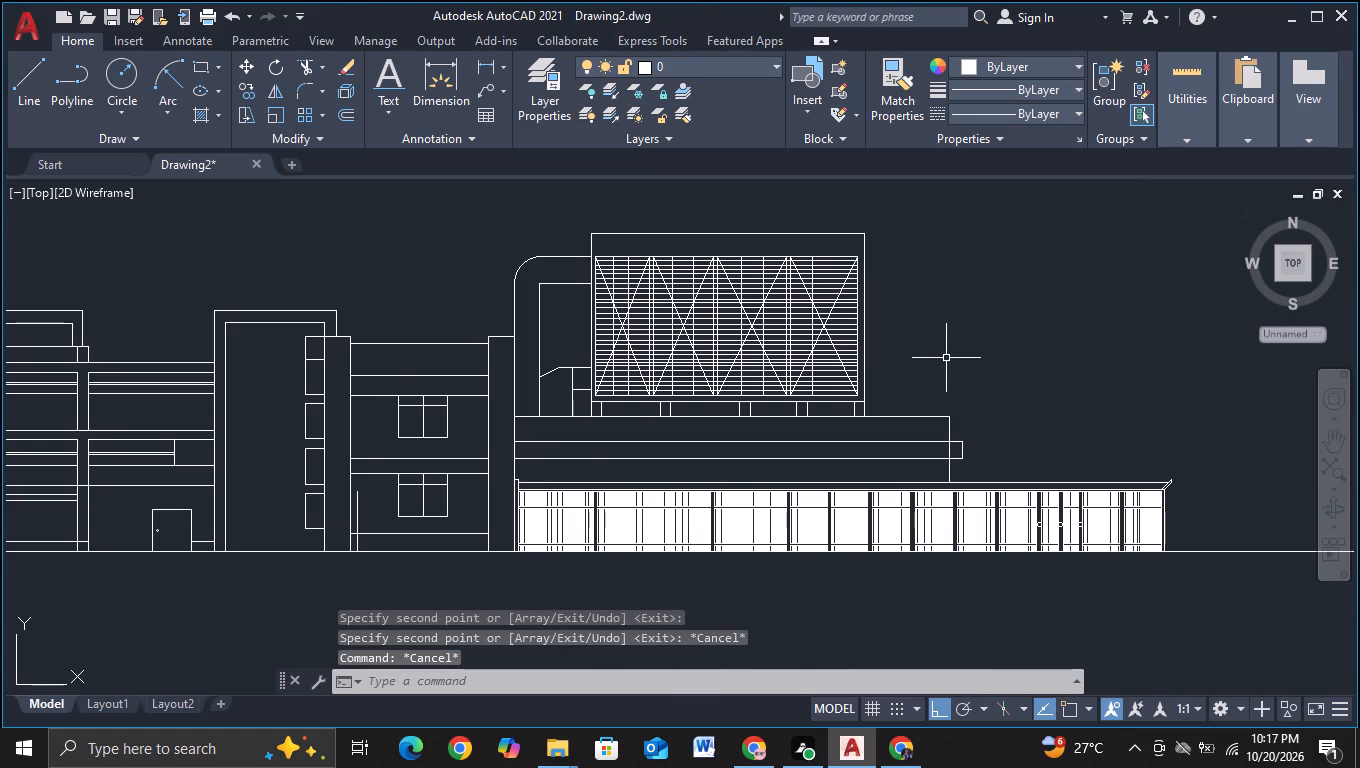
Trim the slat lines and the frame's top edge out of the narrow gap between the first and second panels.
{"action": "left_click", "coordinate": [306, 74]}
{"action": "scroll", "coordinate": [705, 467], "scroll_direction": "up", "scroll_amount": 2}
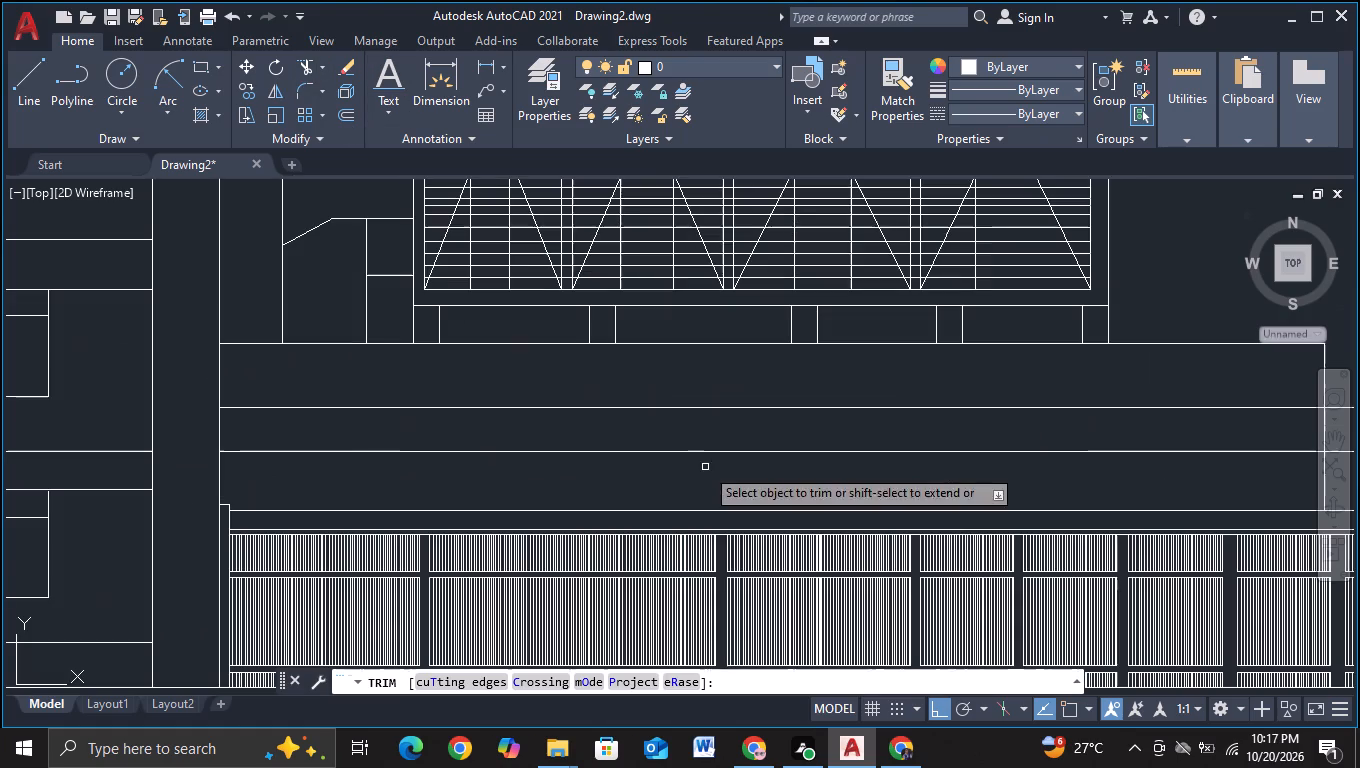
{"action": "left_click", "coordinate": [568, 283]}
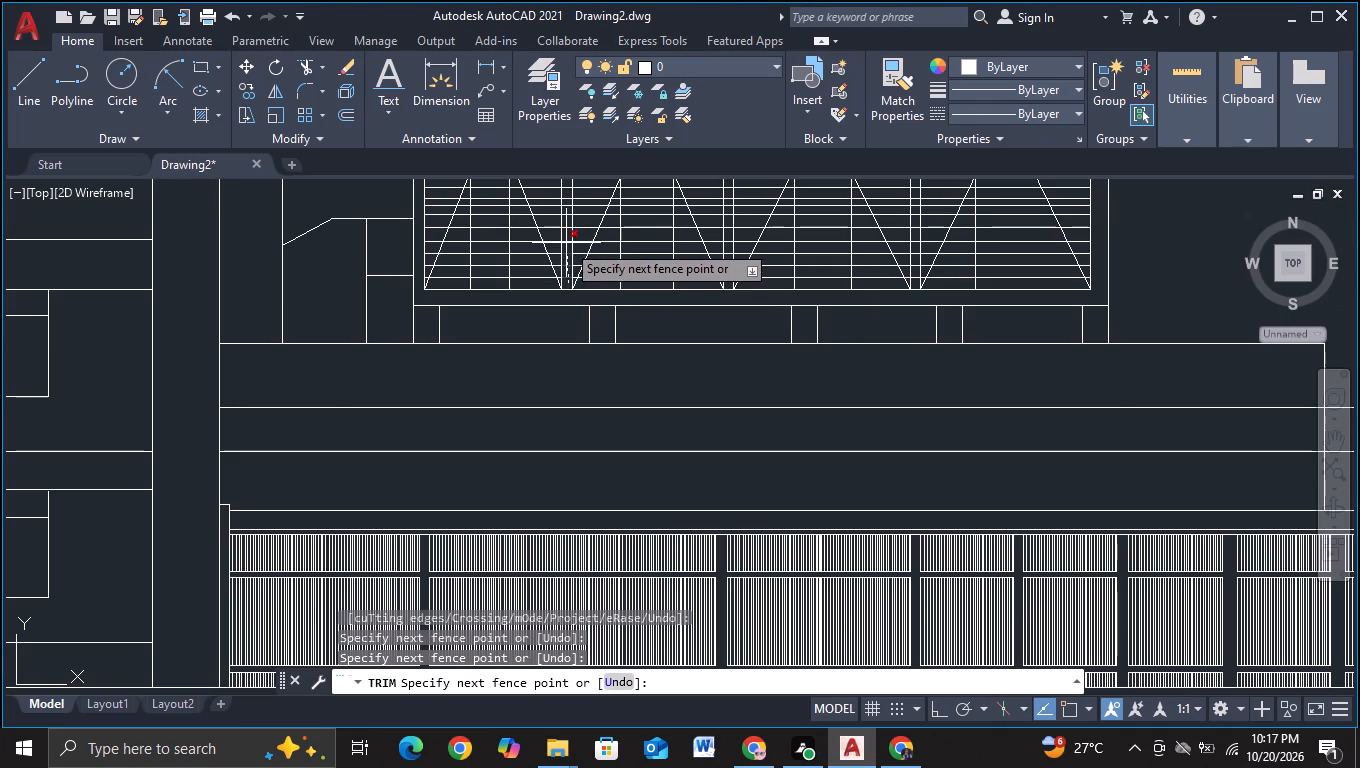
{"action": "middle_click_drag", "start_coordinate": [566, 243], "coordinate": [576, 505]}
{"action": "middle_click_drag", "start_coordinate": [571, 282], "coordinate": [591, 447]}
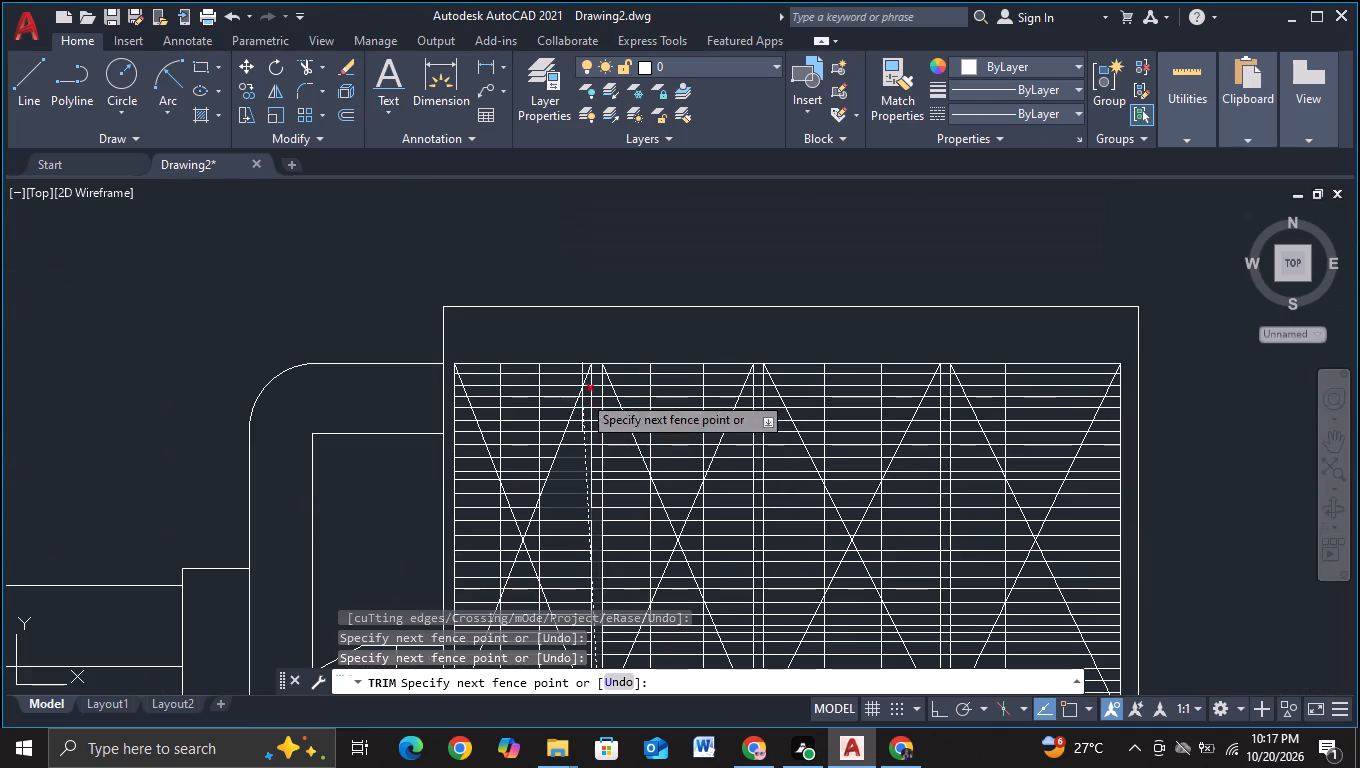
{"action": "left_click", "coordinate": [598, 348]}
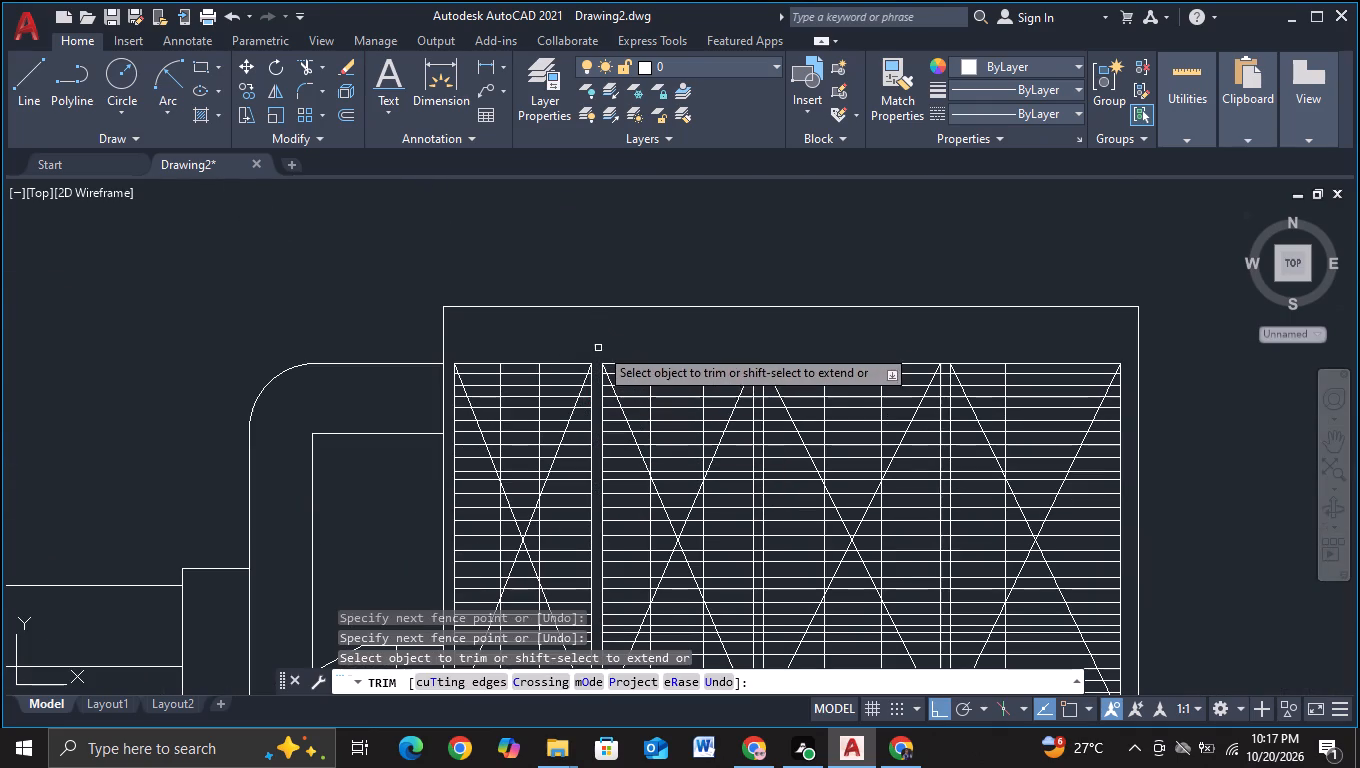
Trim the slat lines and the frame's top edge out of the gap between the second and third panels.
{"action": "middle_click_drag", "start_coordinate": [620, 340], "coordinate": [405, 286]}
{"action": "middle_click_drag", "start_coordinate": [572, 478], "coordinate": [522, 301]}
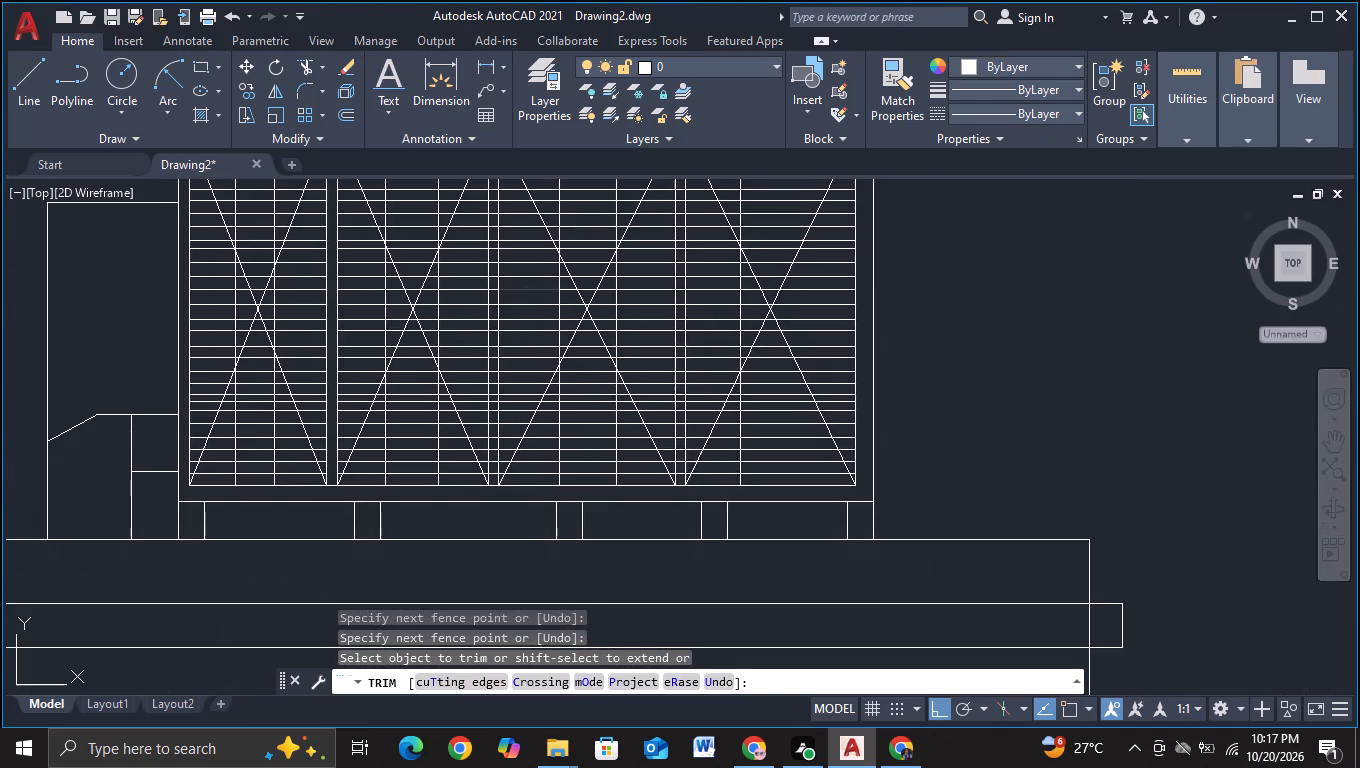
{"action": "left_click", "coordinate": [495, 478]}
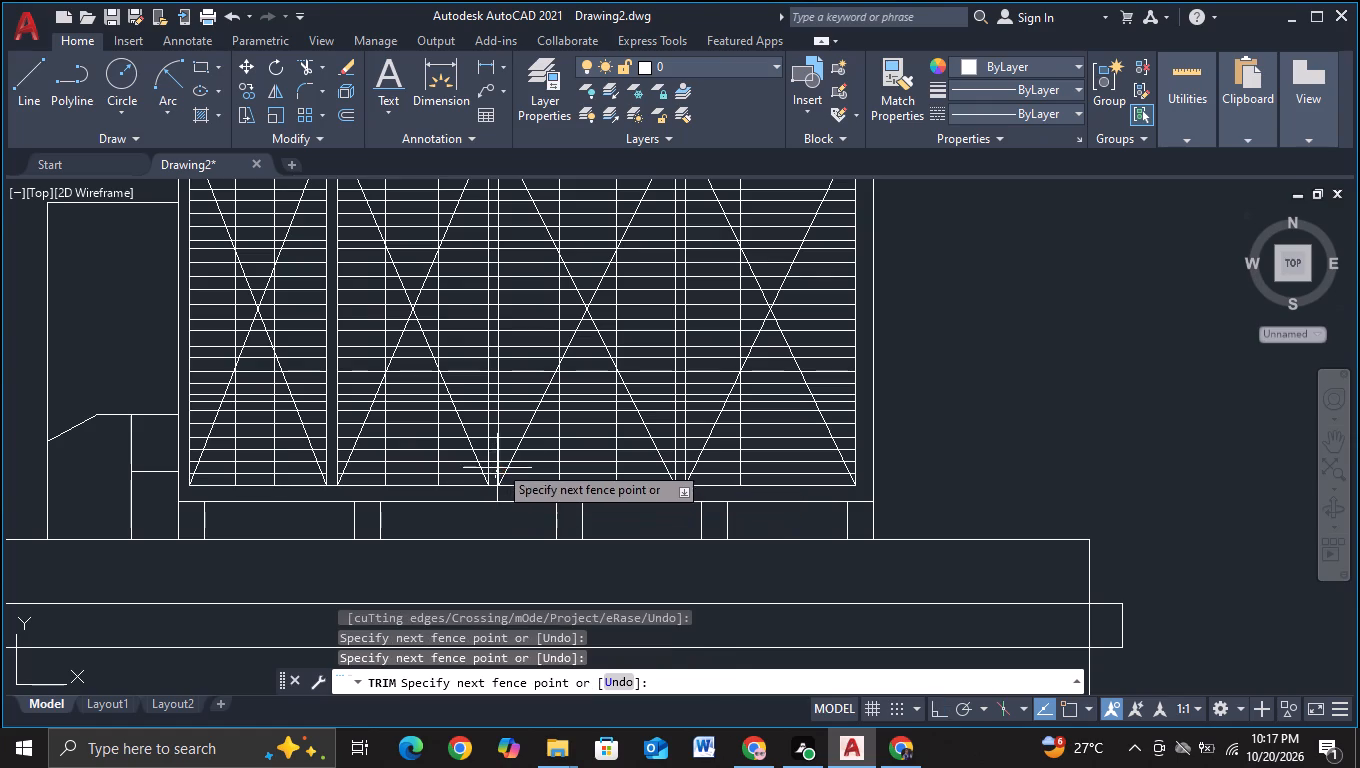
{"action": "middle_click_drag", "start_coordinate": [491, 408], "coordinate": [494, 605]}
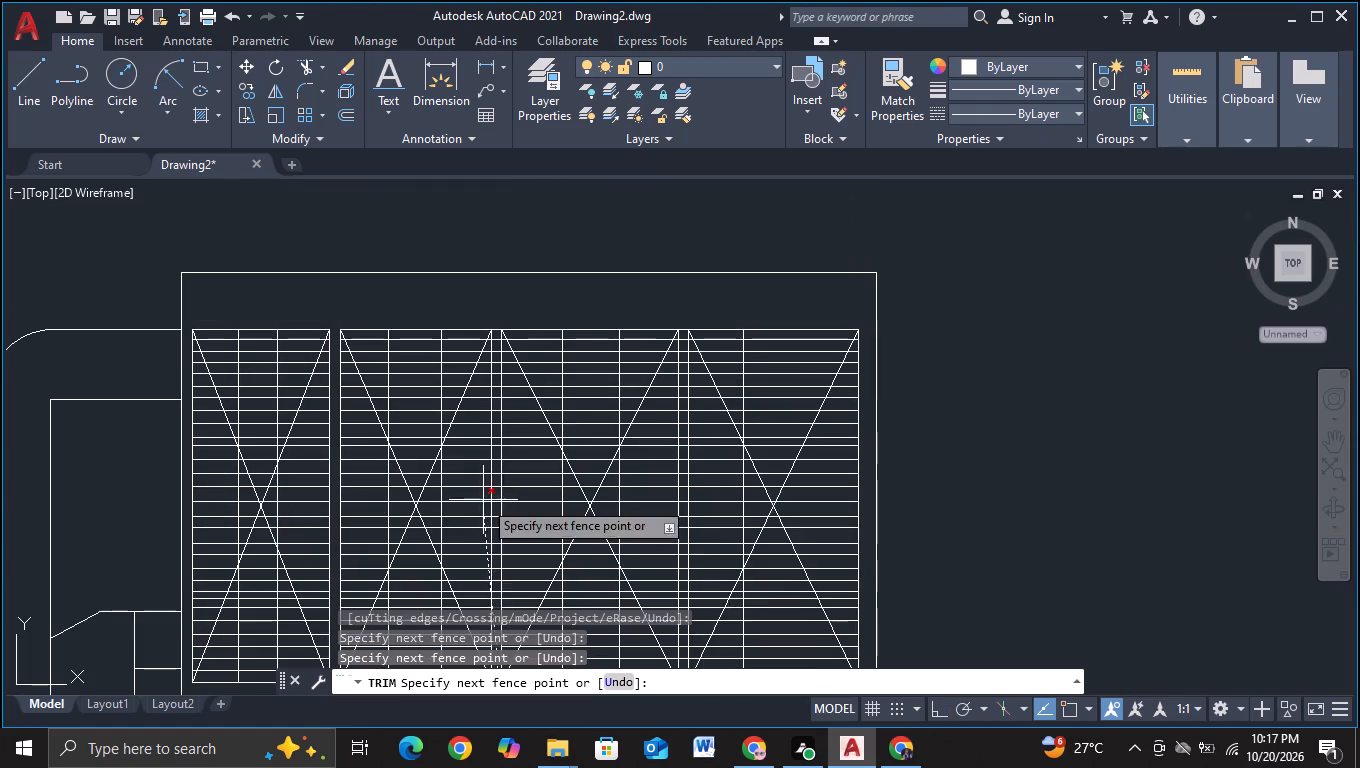
{"action": "left_click", "coordinate": [495, 320]}
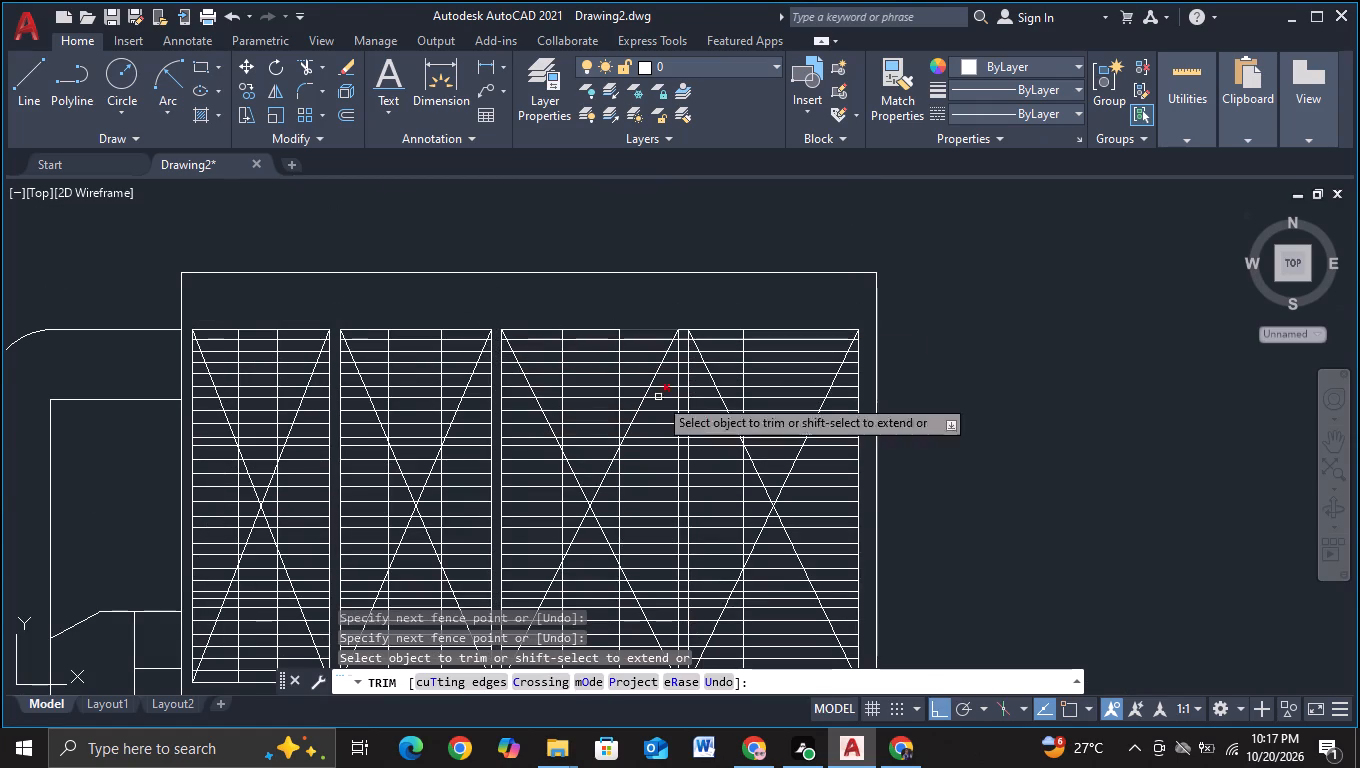
Trim the slat lines and the frame's top edge out of the gap between the third and fourth panels.
{"action": "middle_click_drag", "start_coordinate": [652, 538], "coordinate": [577, 400]}
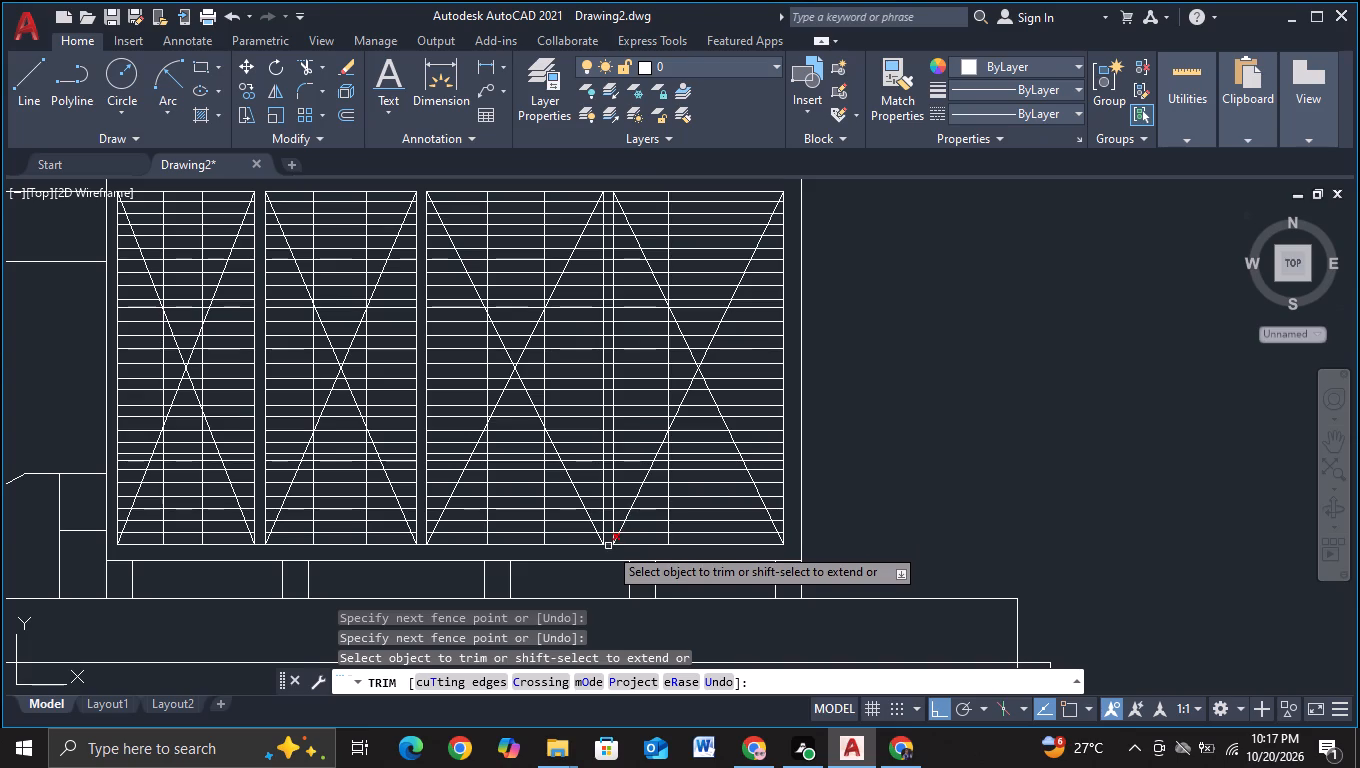
{"action": "left_click", "coordinate": [608, 539]}
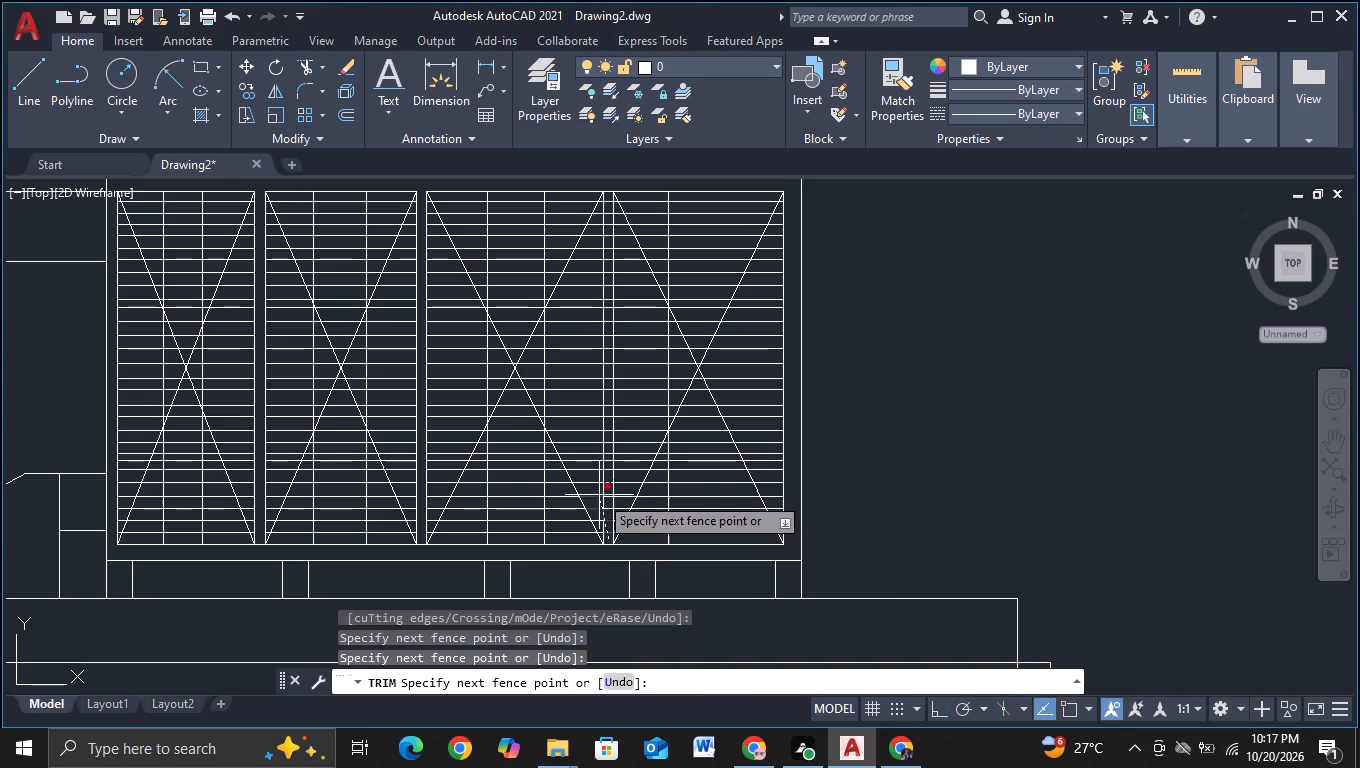
{"action": "middle_click_drag", "start_coordinate": [603, 490], "coordinate": [609, 653]}
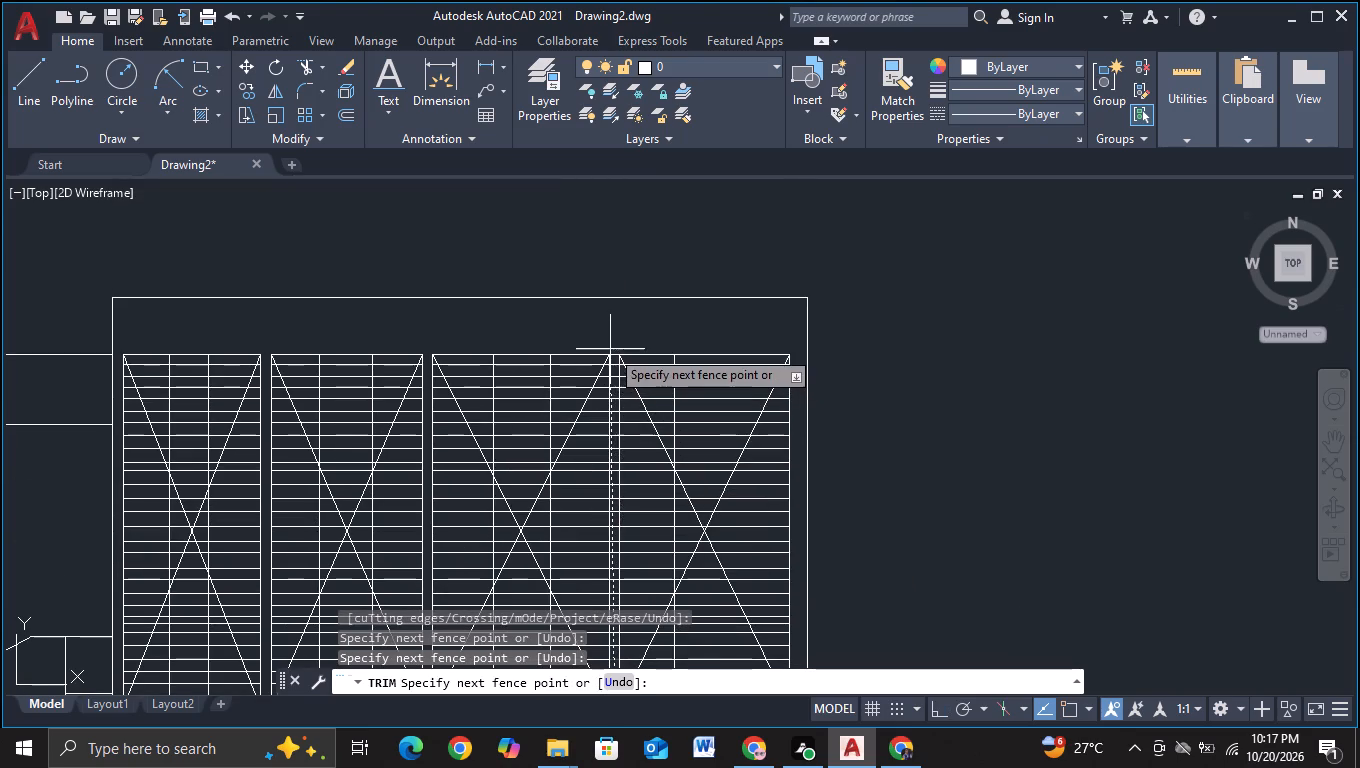
{"action": "left_click", "coordinate": [612, 339]}
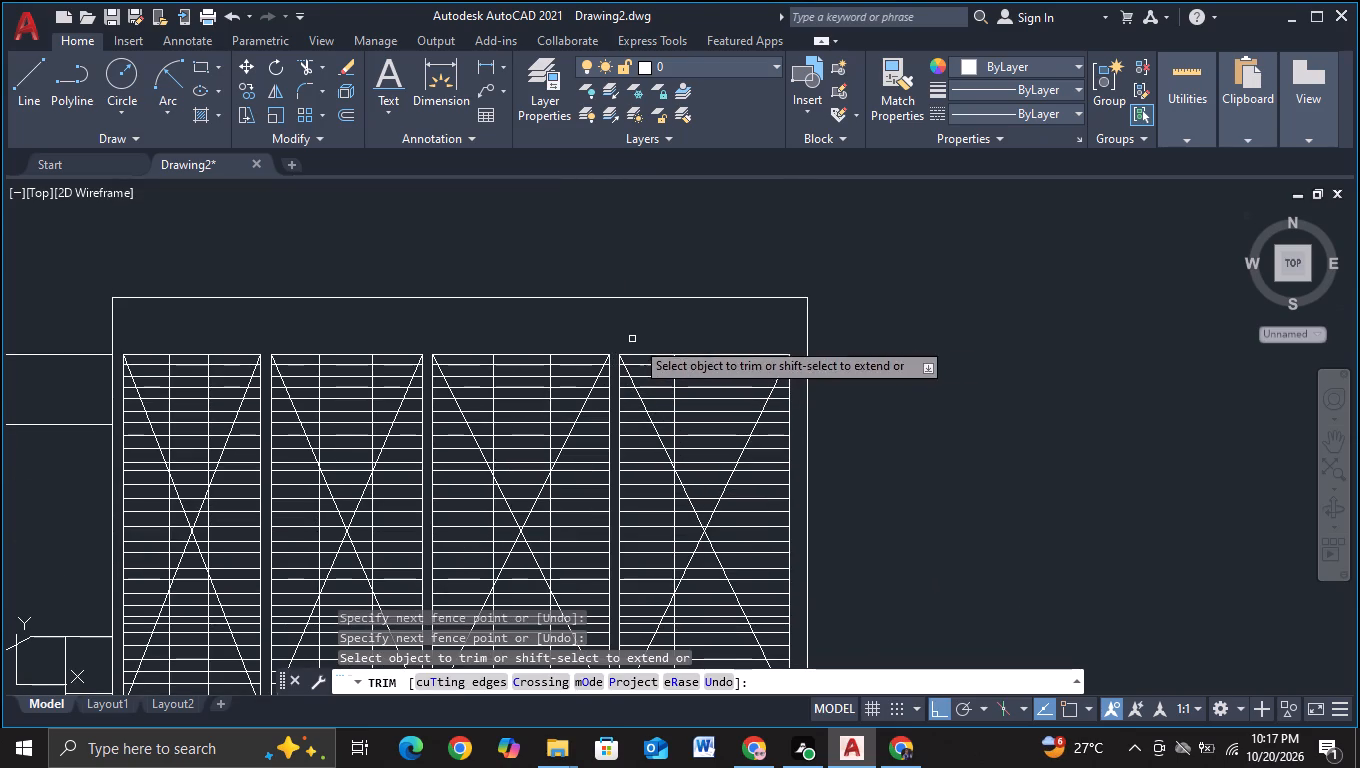
{"action": "middle_click_drag", "start_coordinate": [945, 492], "coordinate": [924, 418]}
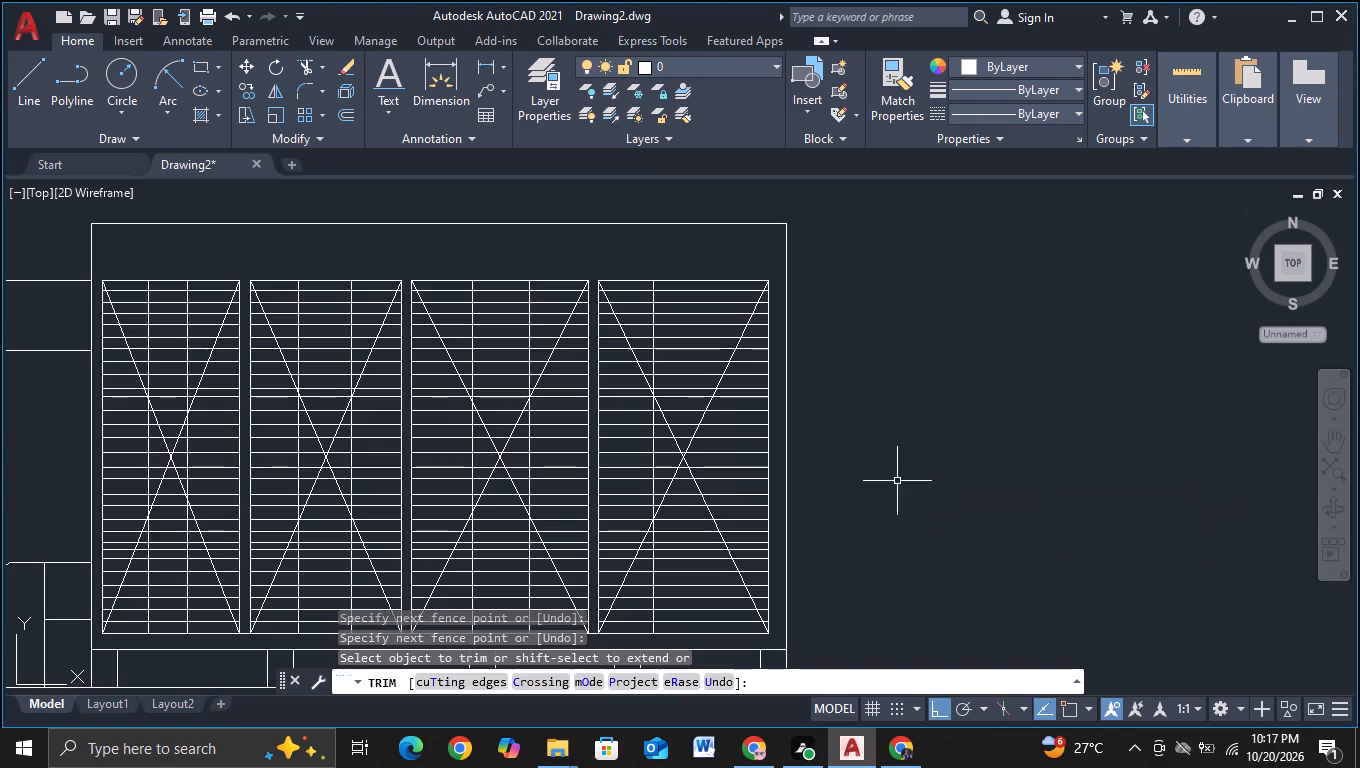
{"action": "key", "text": "Escape"}
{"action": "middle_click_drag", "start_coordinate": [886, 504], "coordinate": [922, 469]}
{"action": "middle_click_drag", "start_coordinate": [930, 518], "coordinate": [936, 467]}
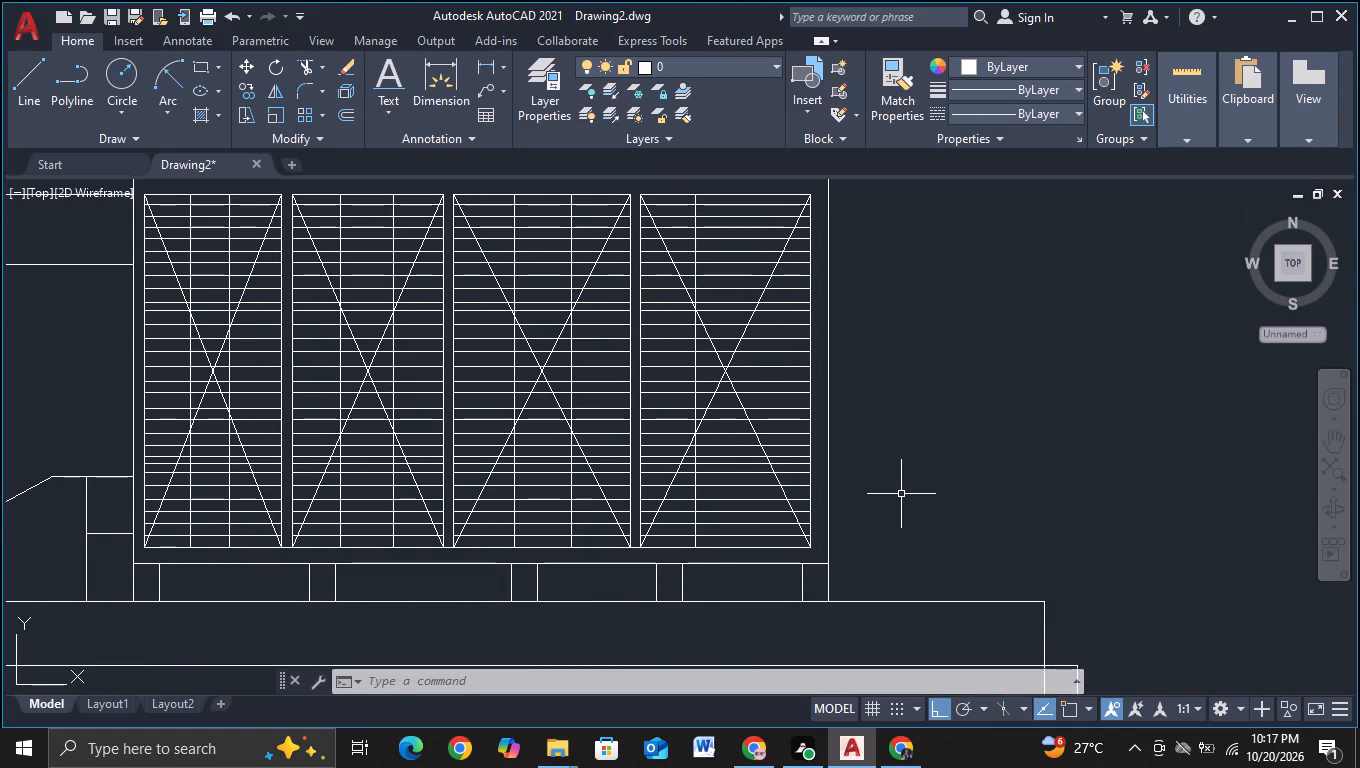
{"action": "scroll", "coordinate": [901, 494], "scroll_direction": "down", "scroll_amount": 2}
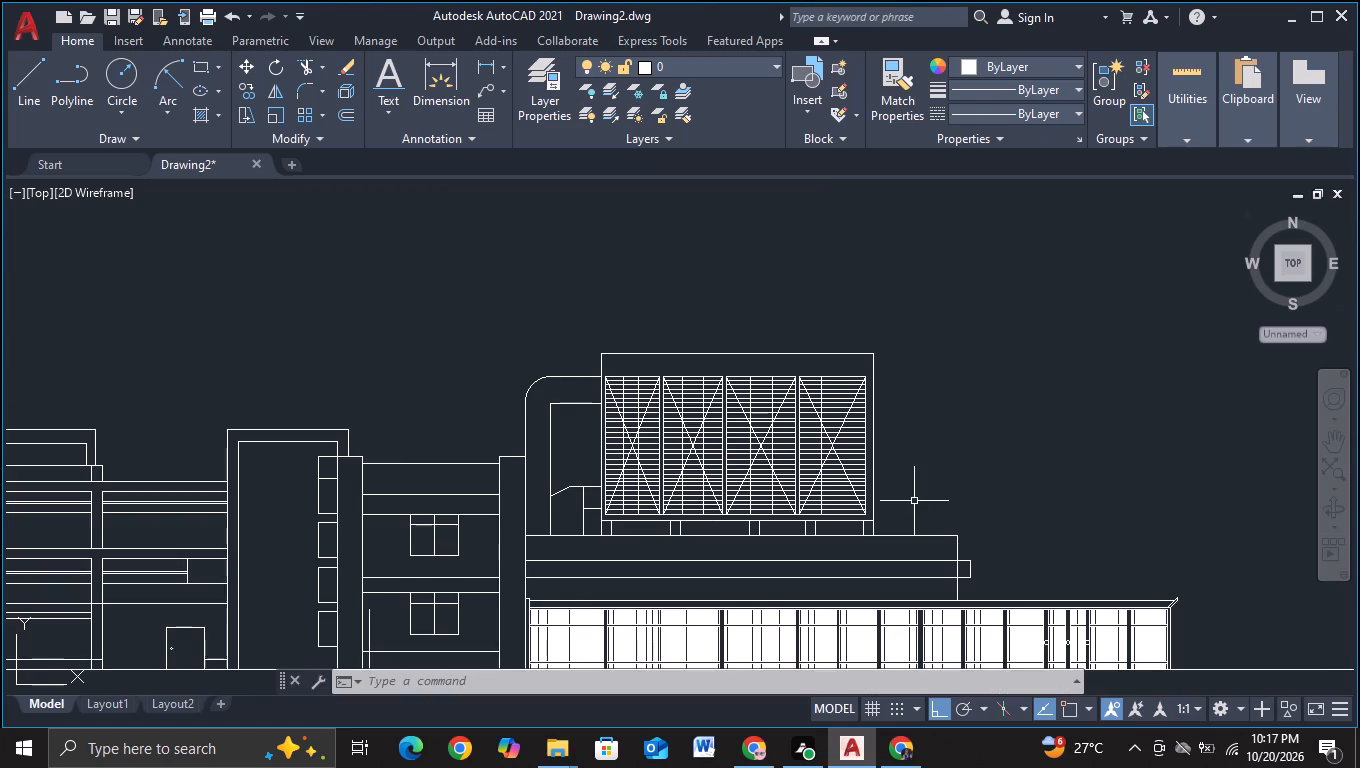
With object snap on, draw a horizontal line level with the panels' top edge from the large volume's left edge past its right edge.
{"action": "middle_click_drag", "start_coordinate": [914, 501], "coordinate": [914, 476]}
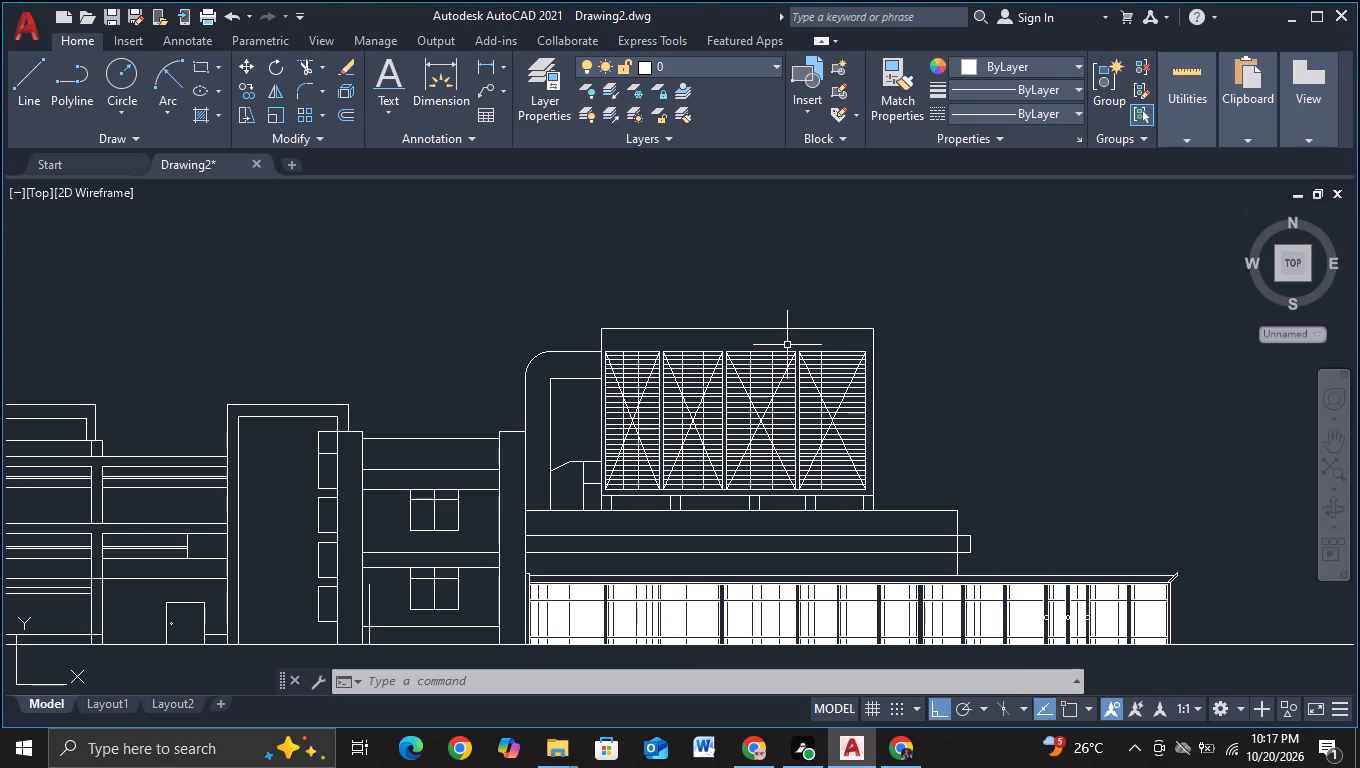
{"action": "left_click", "coordinate": [31, 112]}
{"action": "scroll", "coordinate": [392, 237], "scroll_direction": "up", "scroll_amount": 1}
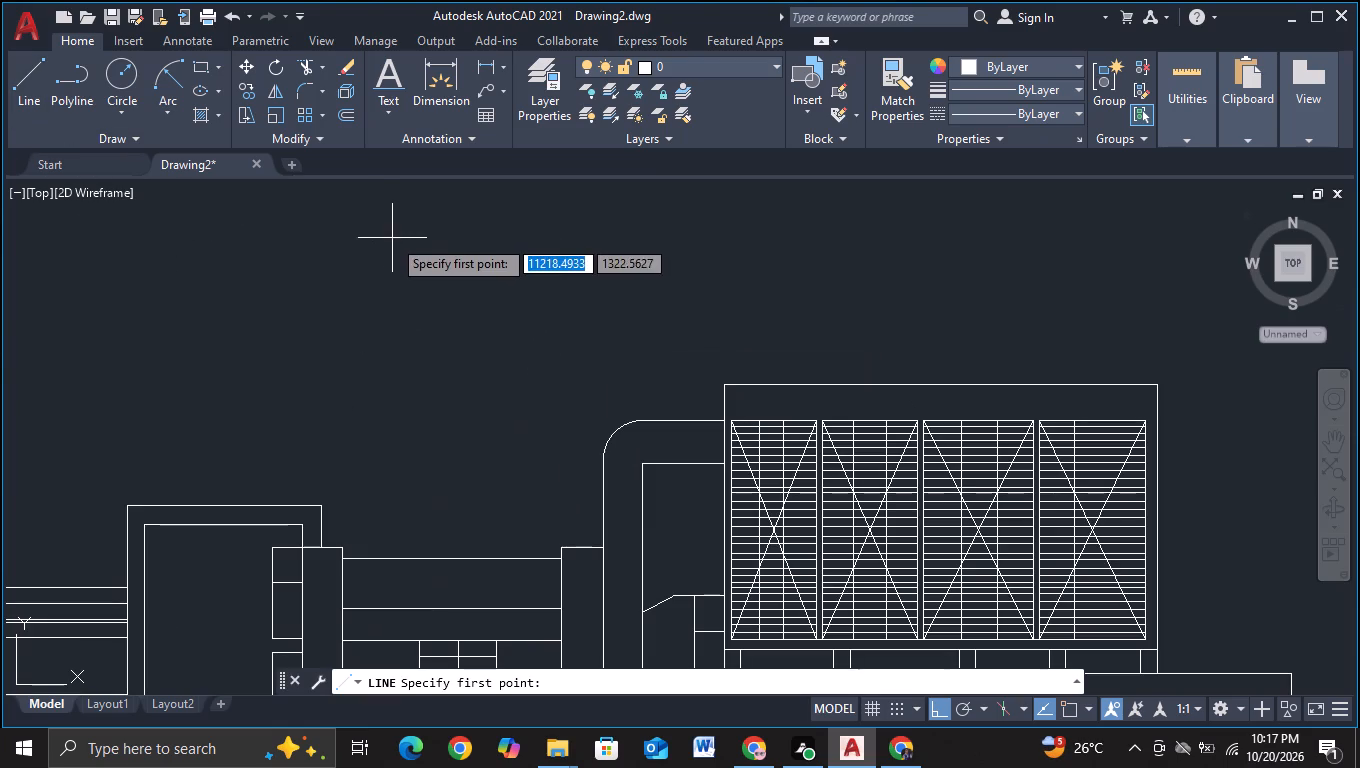
{"action": "middle_click_drag", "start_coordinate": [448, 374], "coordinate": [273, 400]}
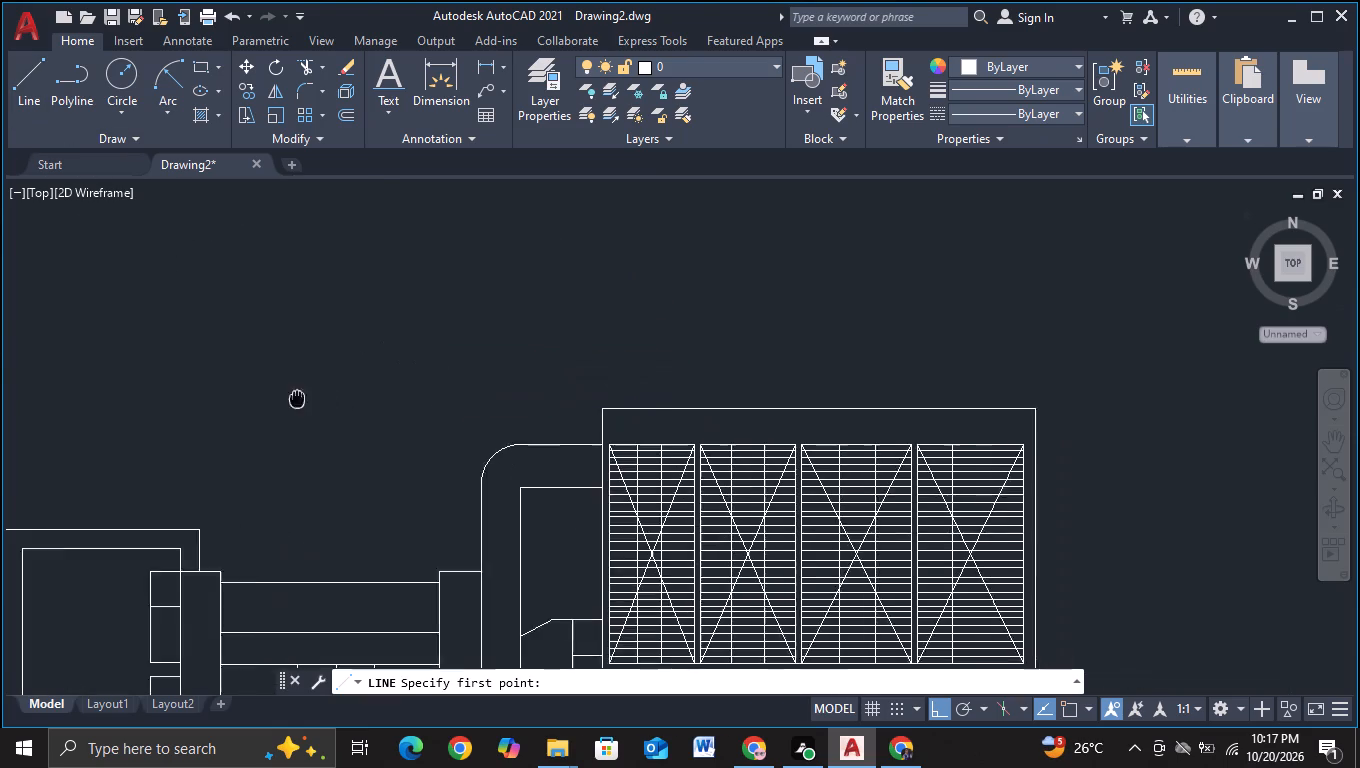
{"action": "middle_click_drag", "start_coordinate": [273, 400], "coordinate": [269, 400]}
{"action": "scroll", "coordinate": [403, 408], "scroll_direction": "up", "scroll_amount": 1}
{"action": "middle_click_drag", "start_coordinate": [463, 417], "coordinate": [298, 429]}
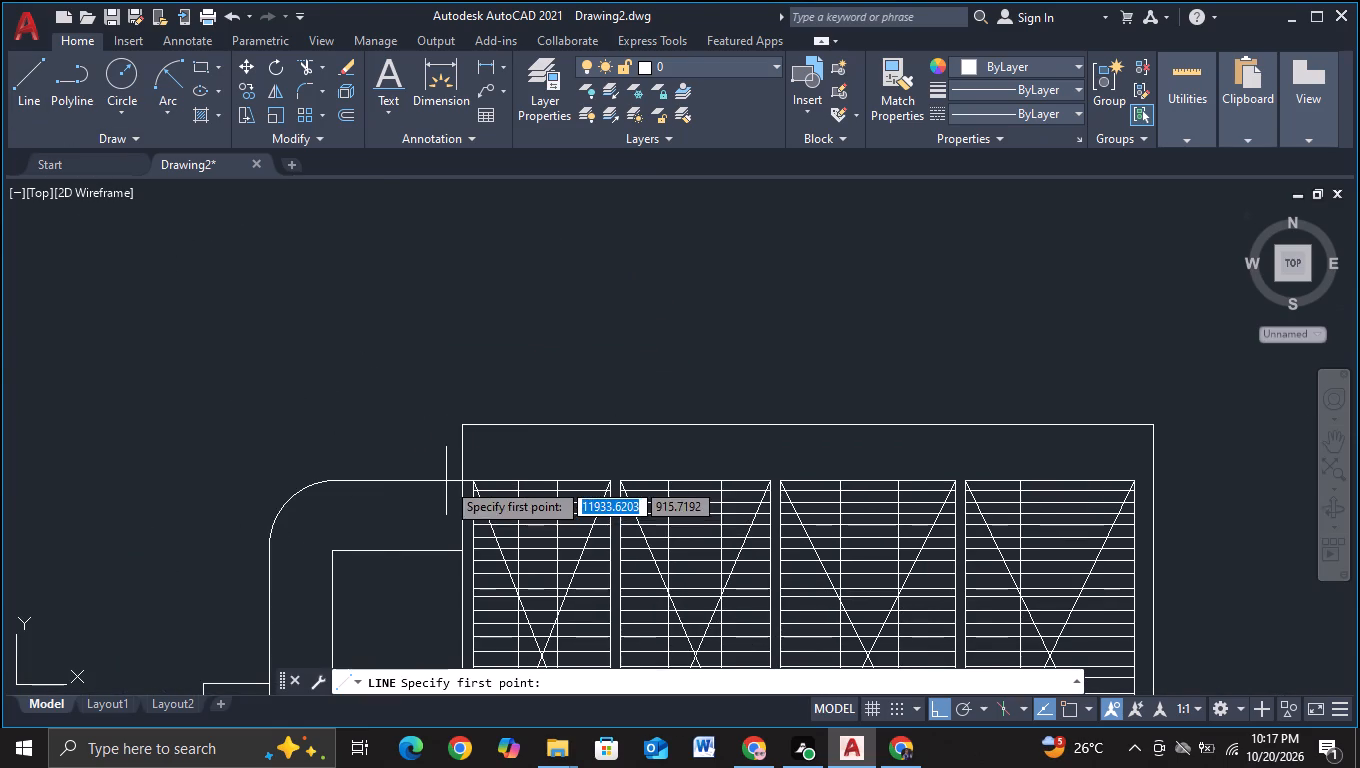
{"action": "key", "text": "F3"}
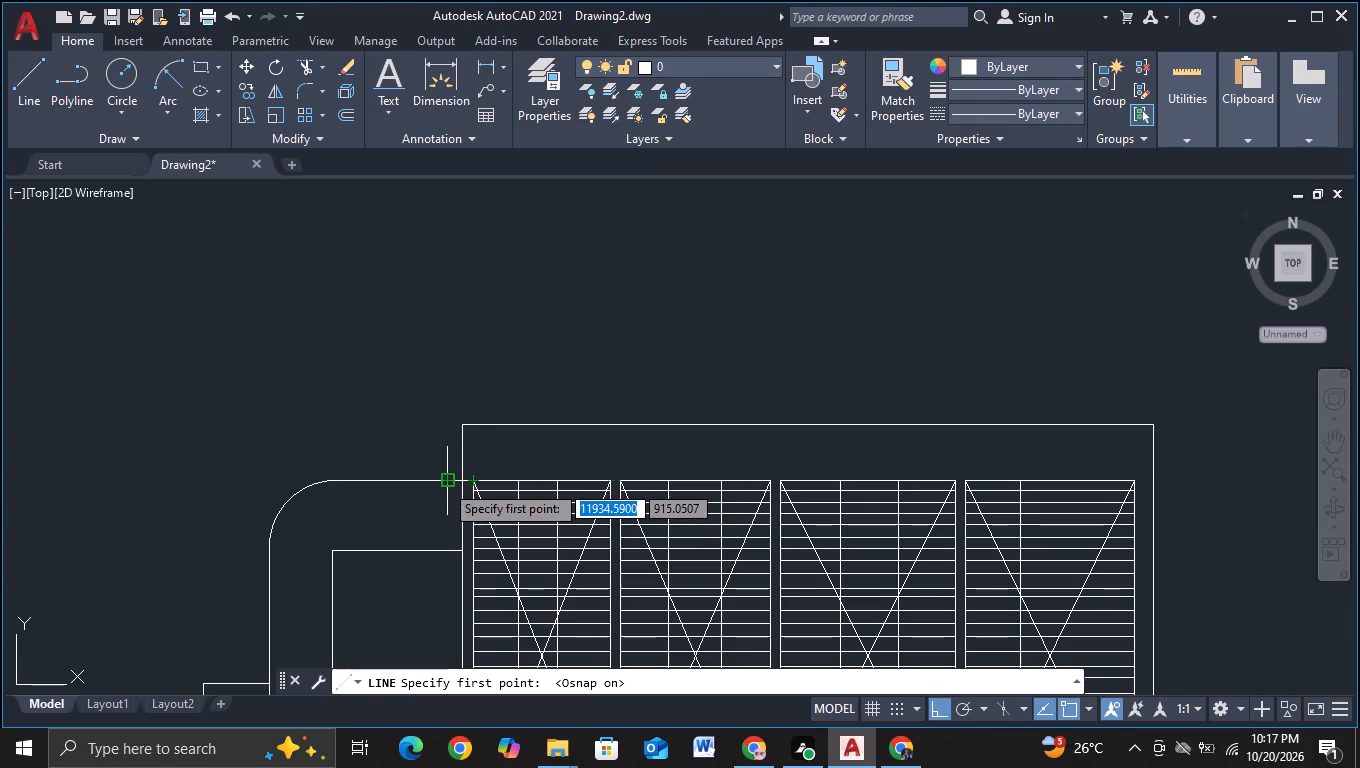
{"action": "left_click", "coordinate": [455, 484]}
{"action": "middle_click_drag", "start_coordinate": [845, 439], "coordinate": [486, 463]}
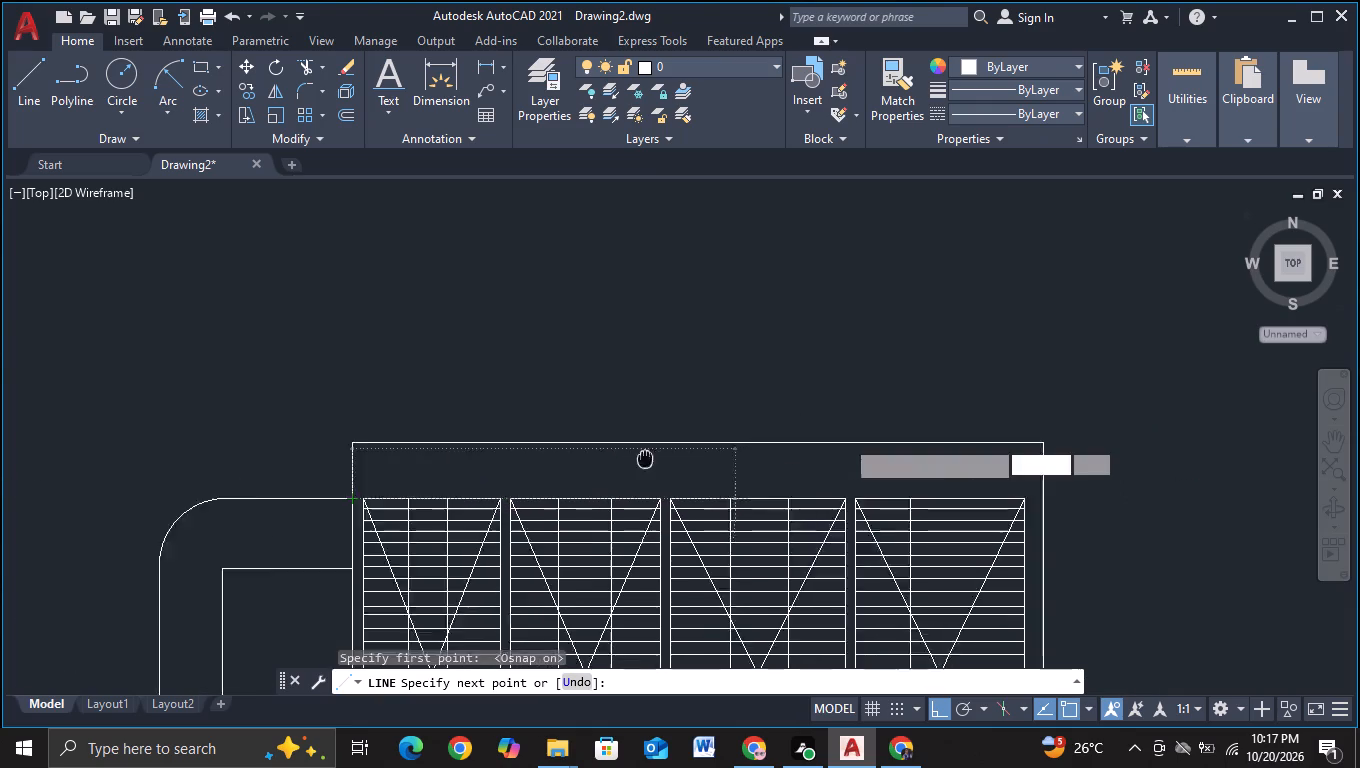
{"action": "middle_click_drag", "start_coordinate": [486, 463], "coordinate": [484, 463]}
{"action": "left_click", "coordinate": [837, 491]}
{"action": "key", "text": "Escape"}
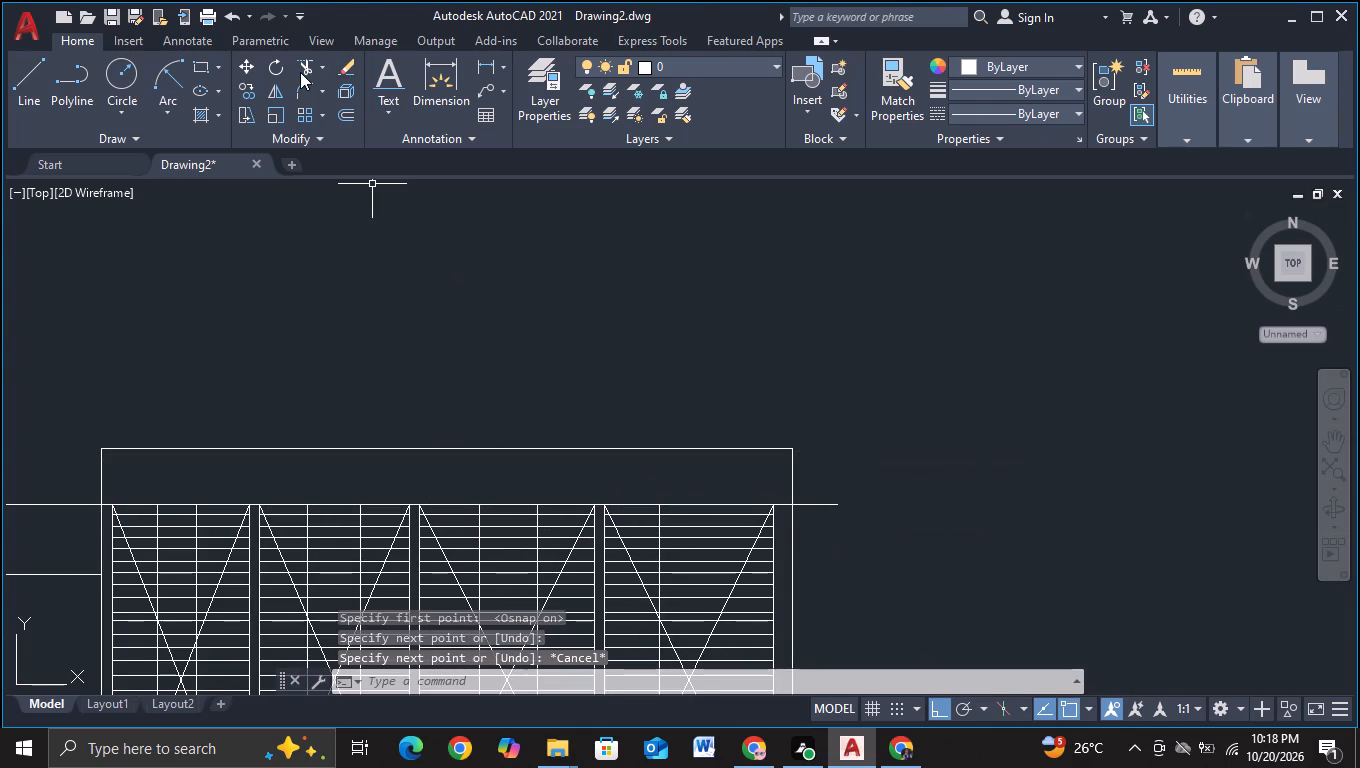
Trim the part of the new horizontal line that overshoots the large volume's right edge.
{"action": "left_click", "coordinate": [300, 72]}
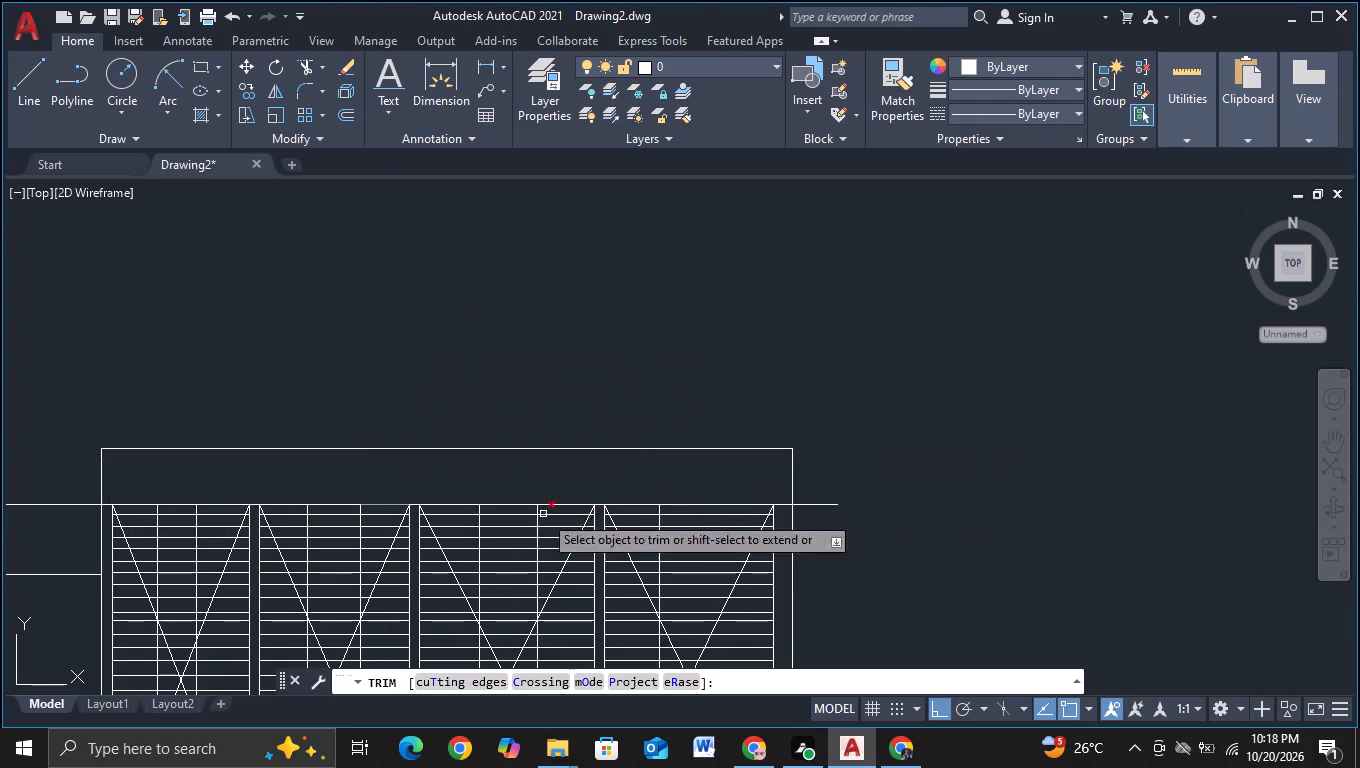
{"action": "left_click_drag", "start_coordinate": [824, 495], "coordinate": [826, 561]}
{"action": "middle_click_drag", "start_coordinate": [825, 559], "coordinate": [840, 461]}
{"action": "key", "text": "Escape"}
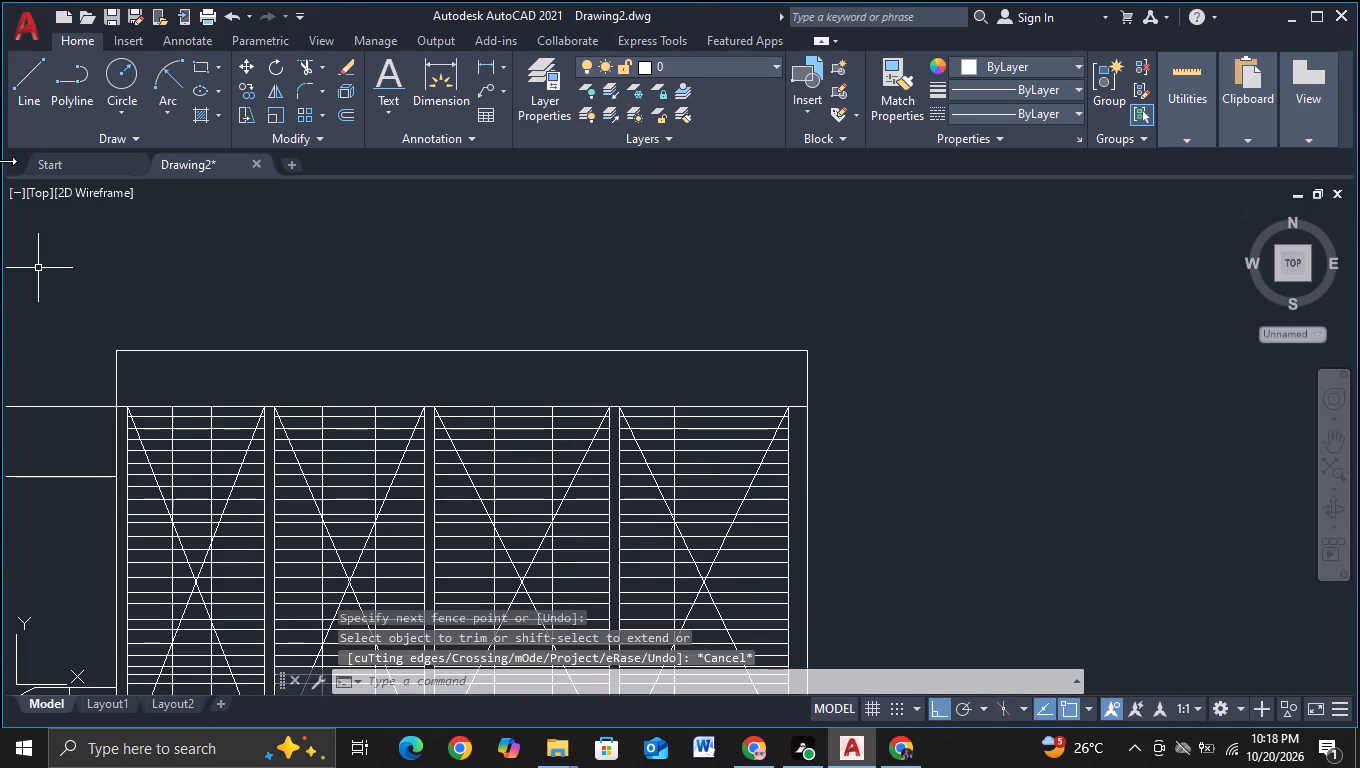
Add a second horizontal line across the volume slightly above the panels, trimmed to both side edges.
{"action": "left_click", "coordinate": [18, 99]}
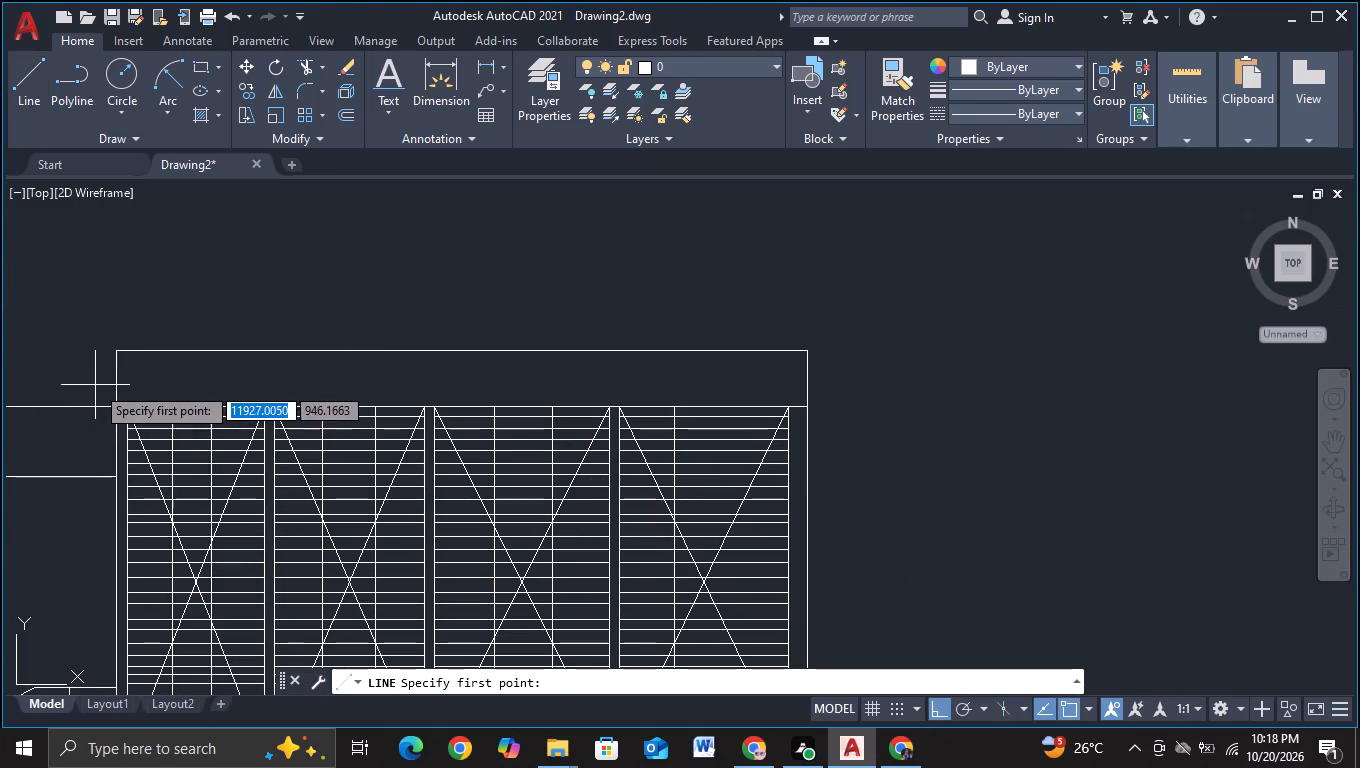
{"action": "left_click", "coordinate": [95, 389]}
{"action": "left_click", "coordinate": [864, 361]}
{"action": "key", "text": "Escape"}
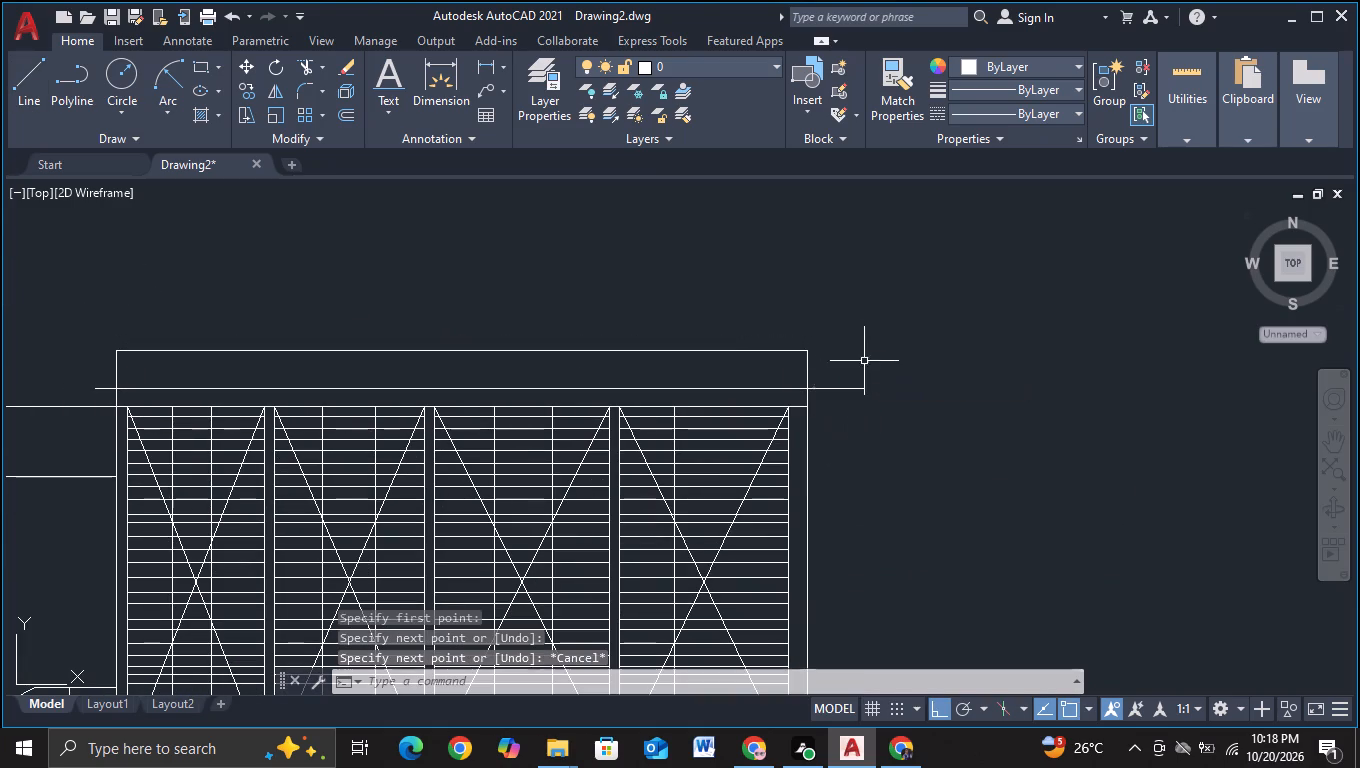
{"action": "left_click", "coordinate": [299, 61]}
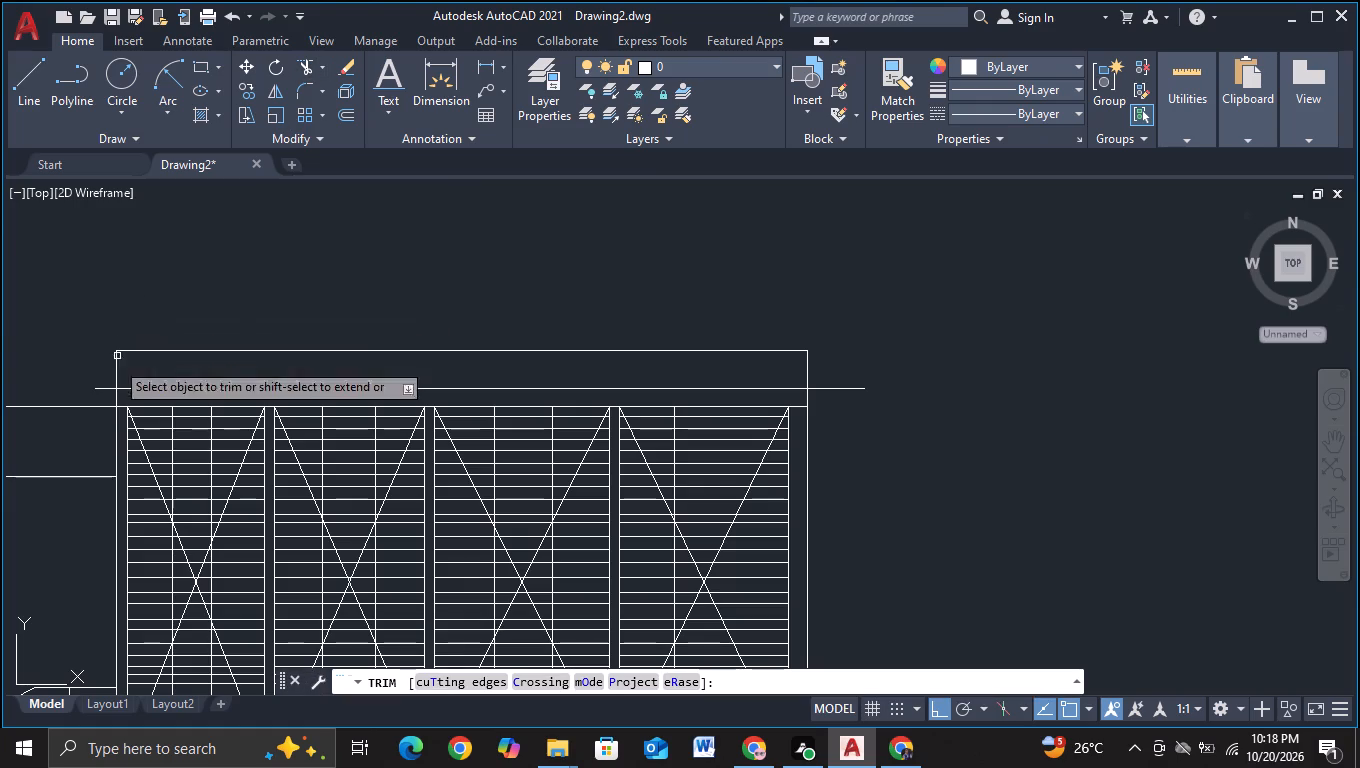
{"action": "left_click", "coordinate": [100, 390]}
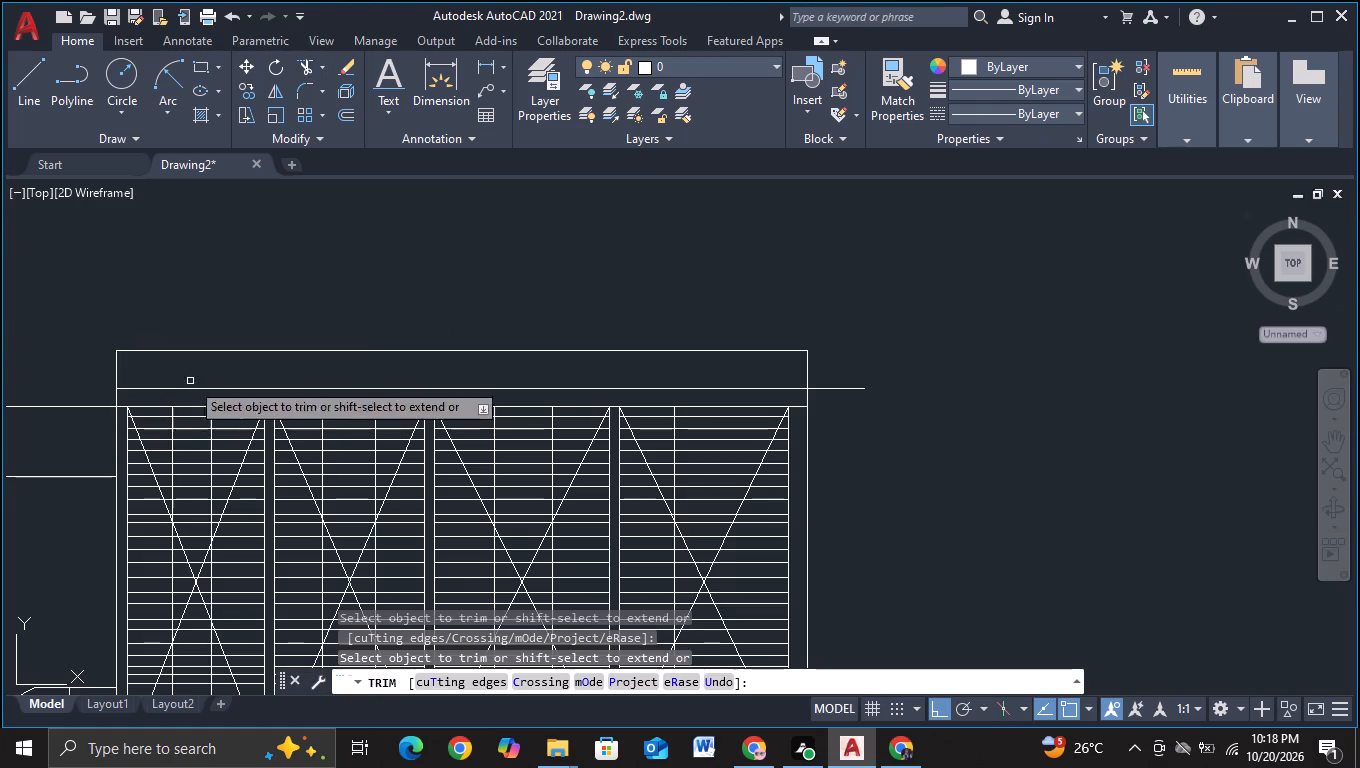
{"action": "left_click", "coordinate": [833, 388]}
{"action": "key", "text": "Escape"}
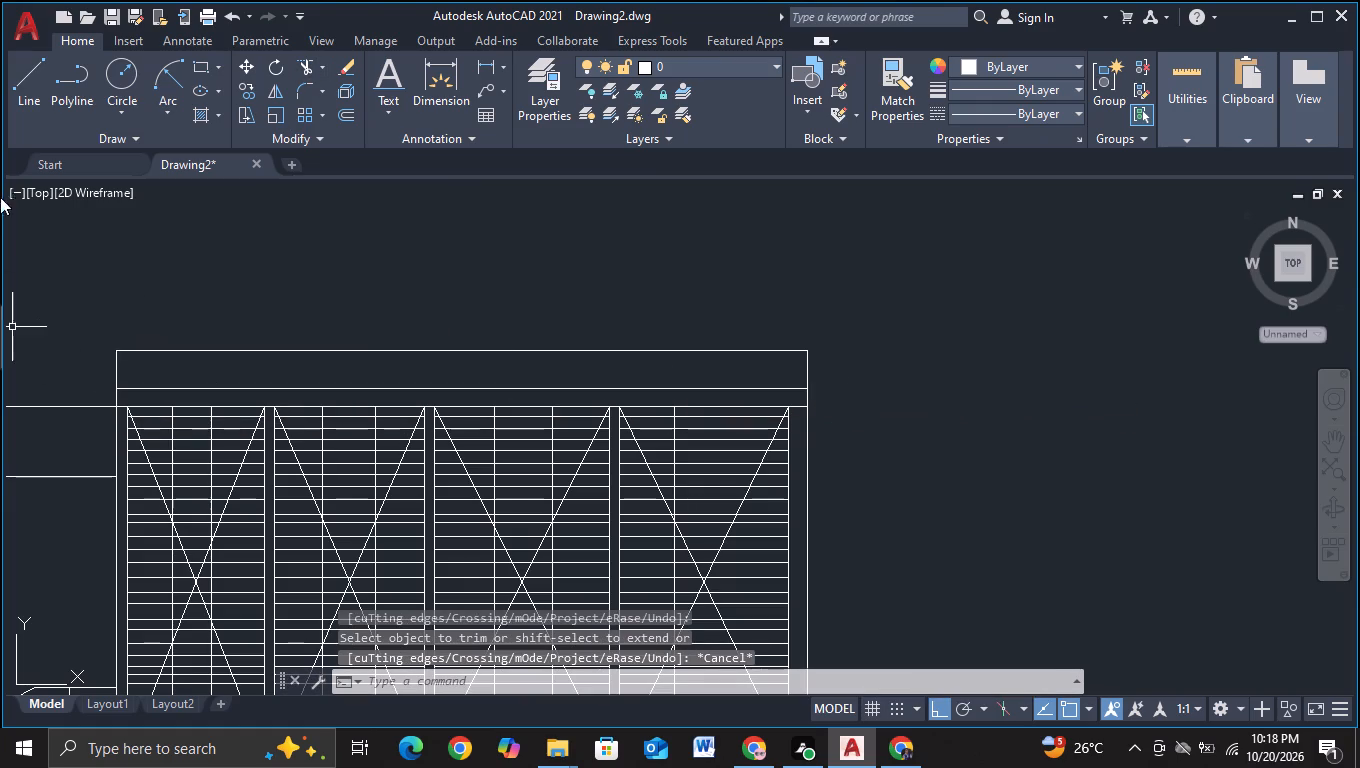
Draw a short vertical line near the left end of the volume's top band, trimmed to the band's top and bottom lines.
{"action": "left_click", "coordinate": [23, 98]}
{"action": "scroll", "coordinate": [108, 249], "scroll_direction": "up", "scroll_amount": 2}
{"action": "middle_click_drag", "start_coordinate": [144, 410], "coordinate": [127, 308]}
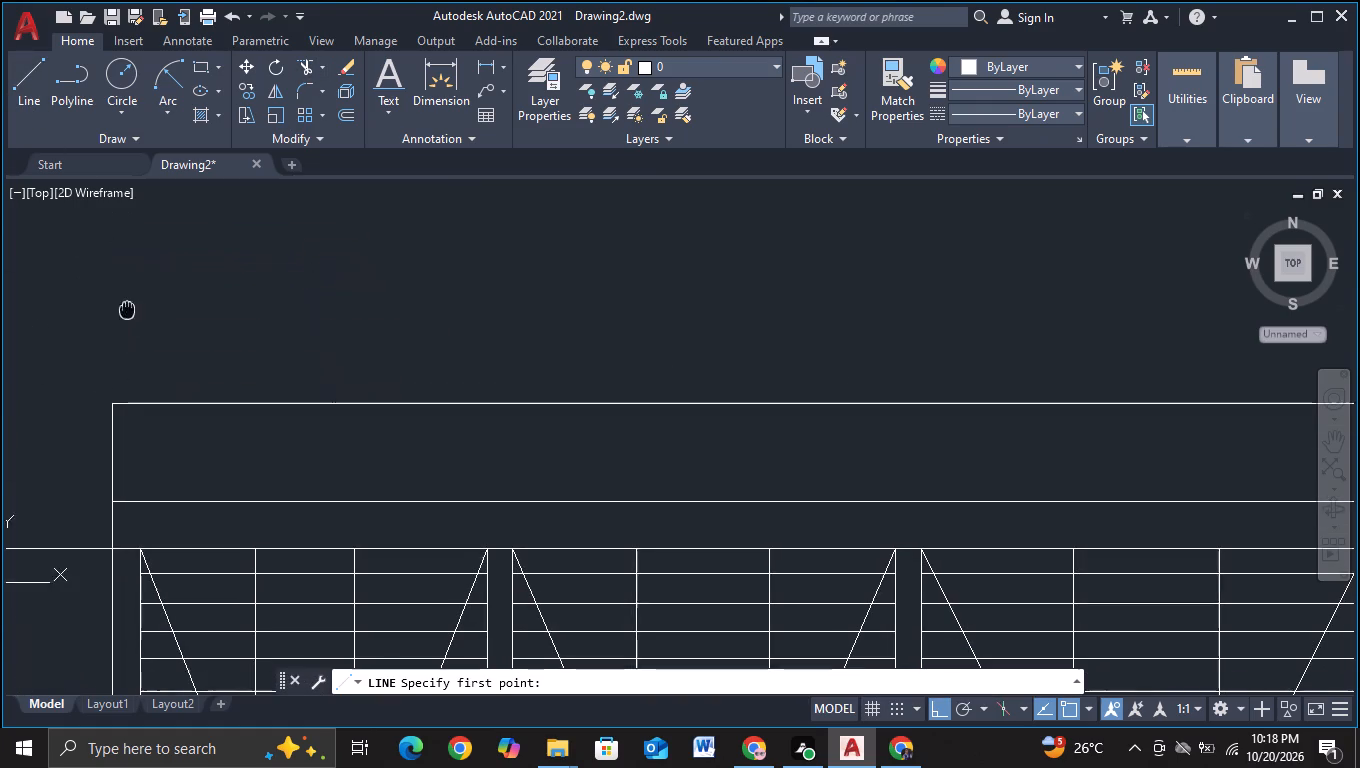
{"action": "left_click", "coordinate": [272, 525]}
{"action": "left_click", "coordinate": [281, 332]}
{"action": "key", "text": "Escape"}
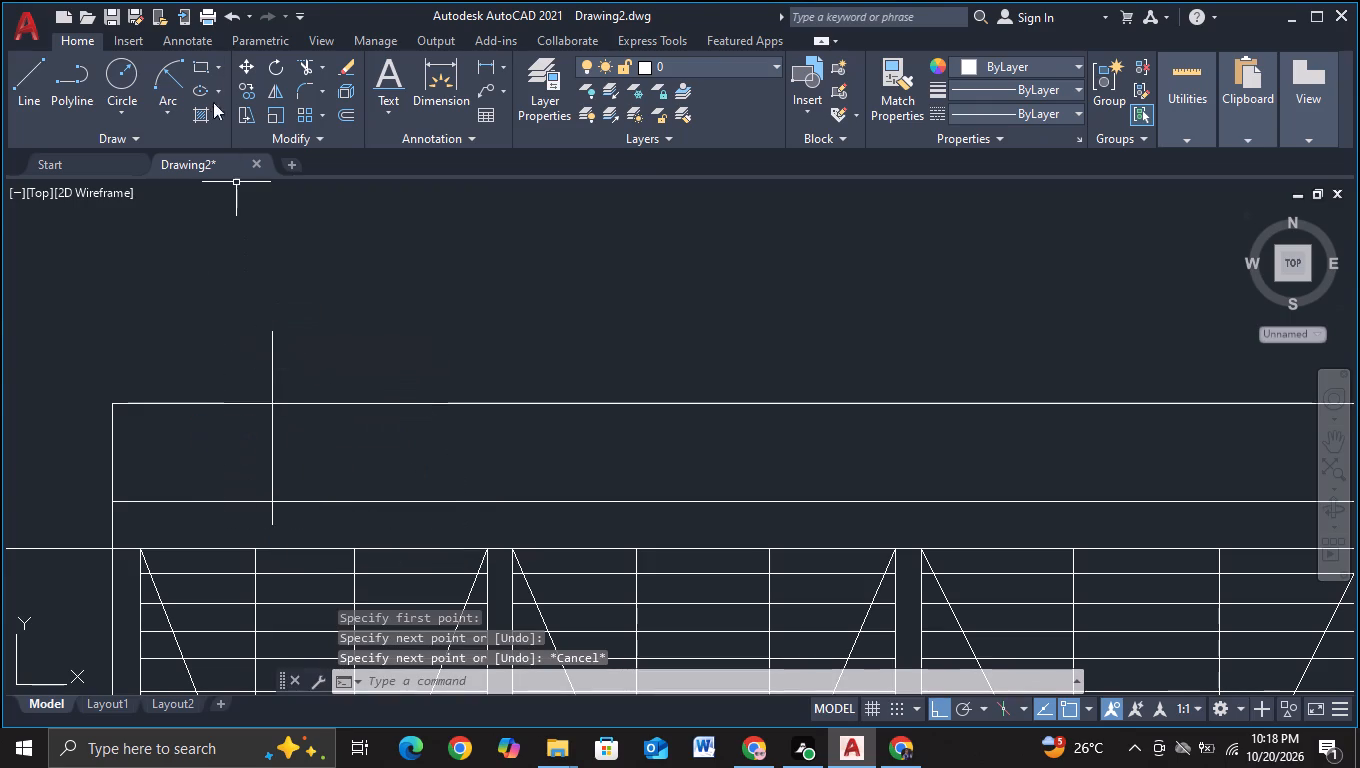
{"action": "left_click", "coordinate": [298, 60]}
{"action": "left_click_drag", "start_coordinate": [212, 335], "coordinate": [300, 347]}
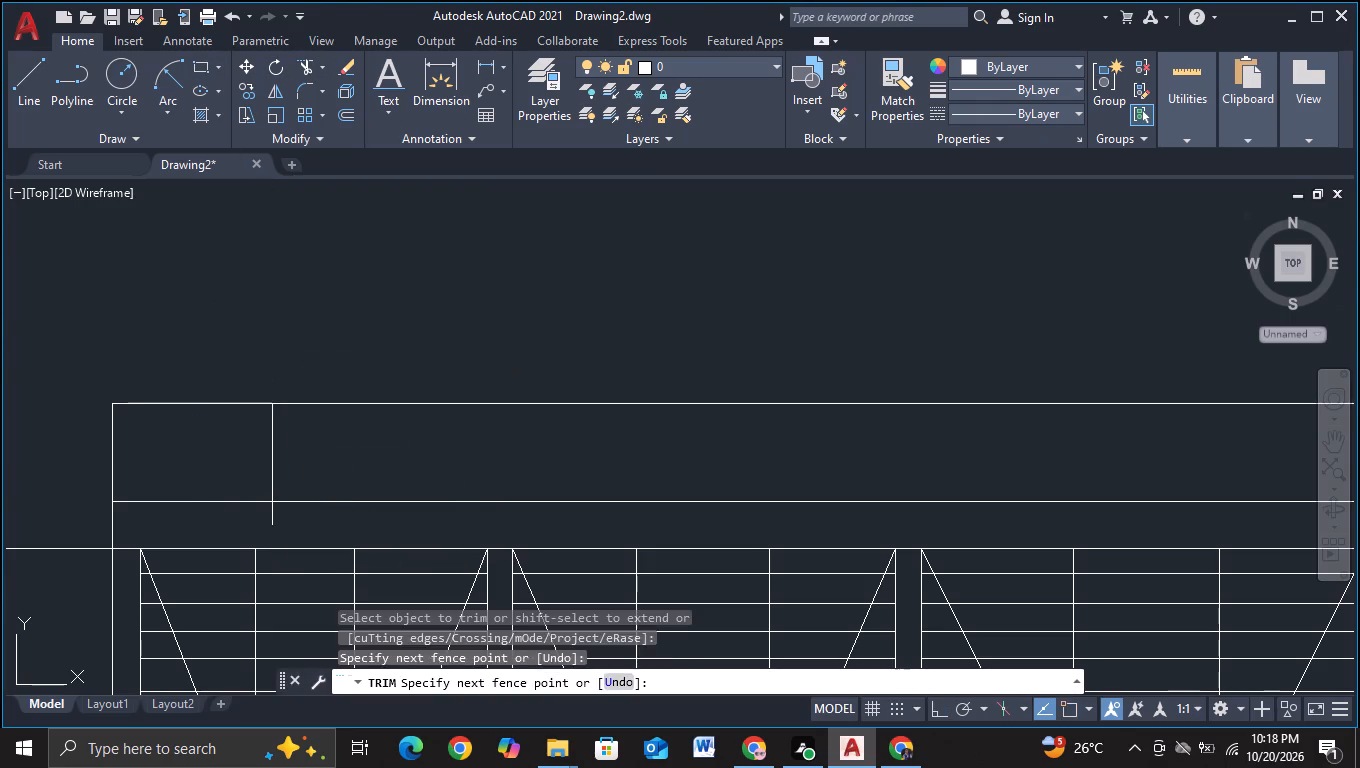
{"action": "left_click_drag", "start_coordinate": [259, 521], "coordinate": [278, 520]}
{"action": "key", "text": "Escape"}
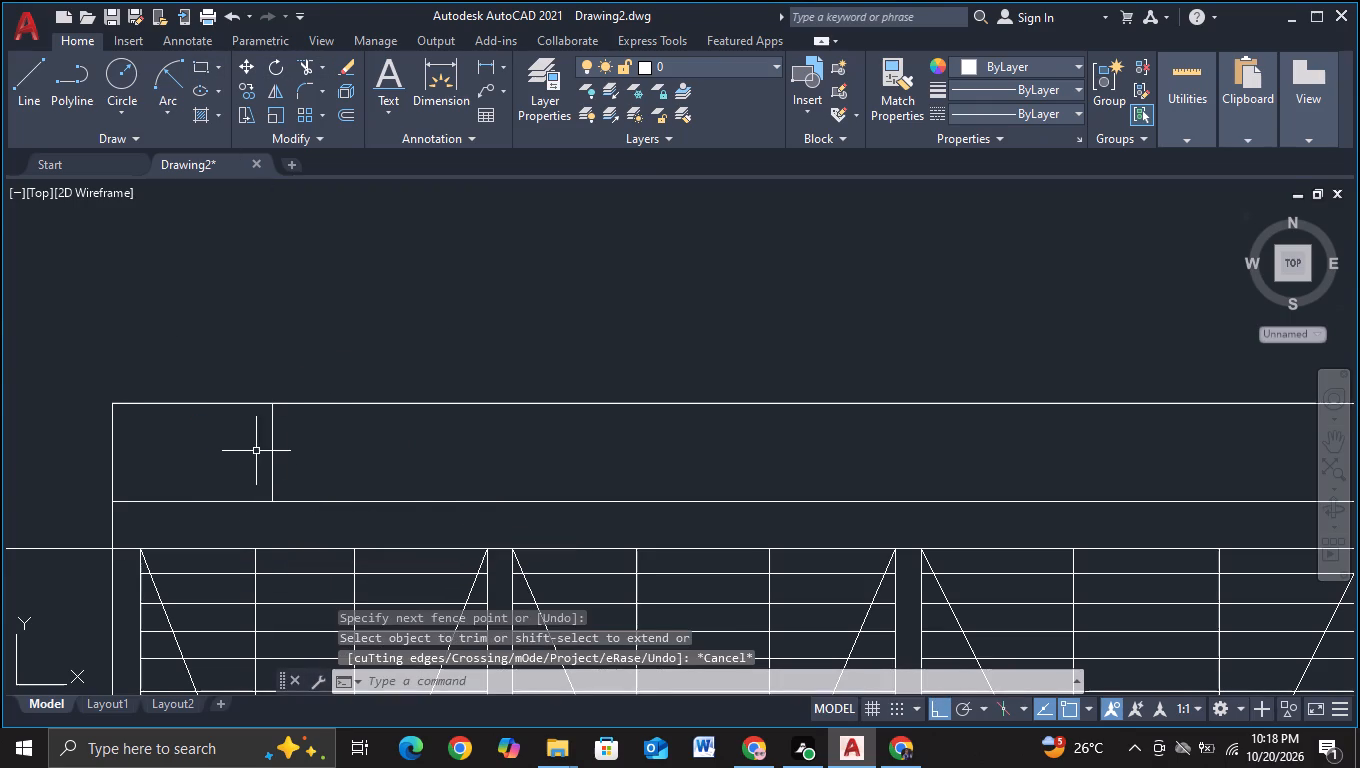
Copy the short vertical line rightward to make three close pairs, lines about 7 units apart, with pairs starting about 97 and 196 units along.
{"action": "left_click", "coordinate": [270, 448]}
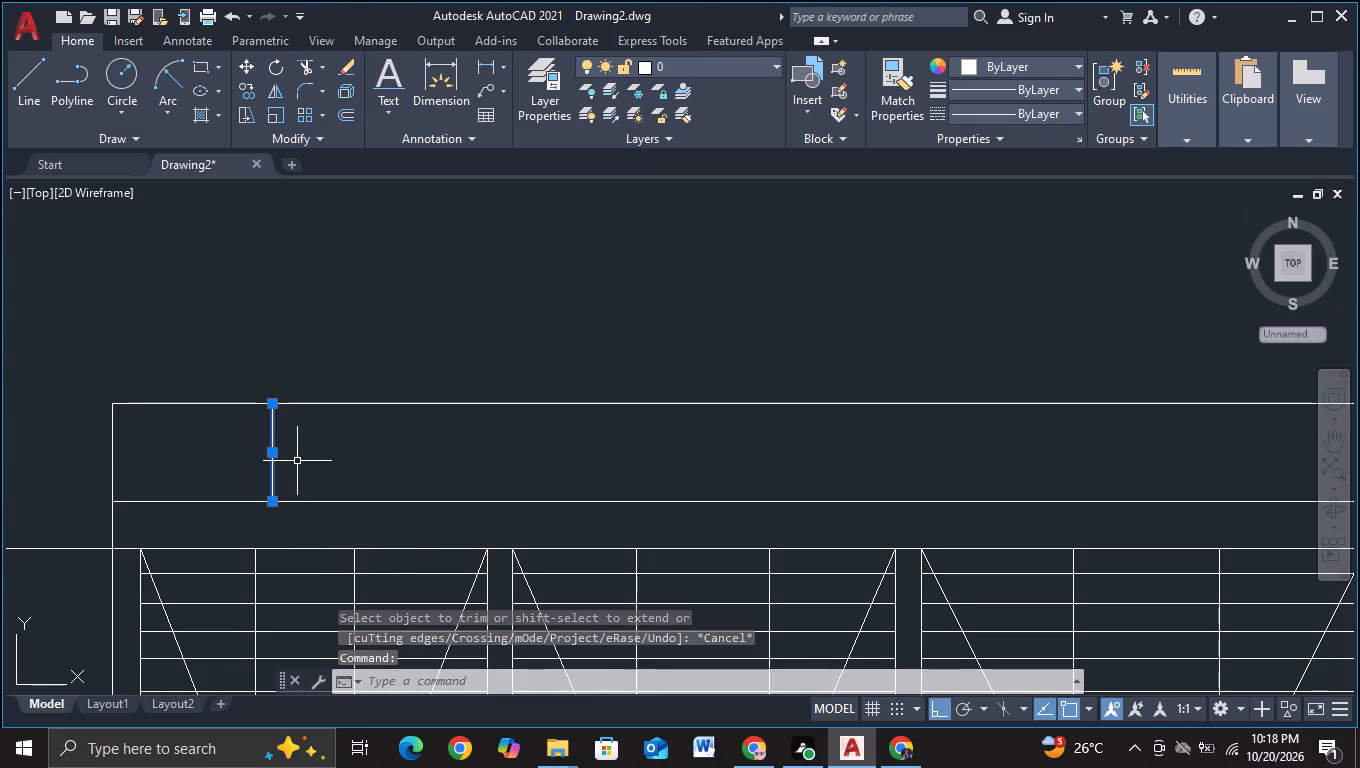
{"action": "key", "text": "c"}
{"action": "left_click", "coordinate": [336, 520]}
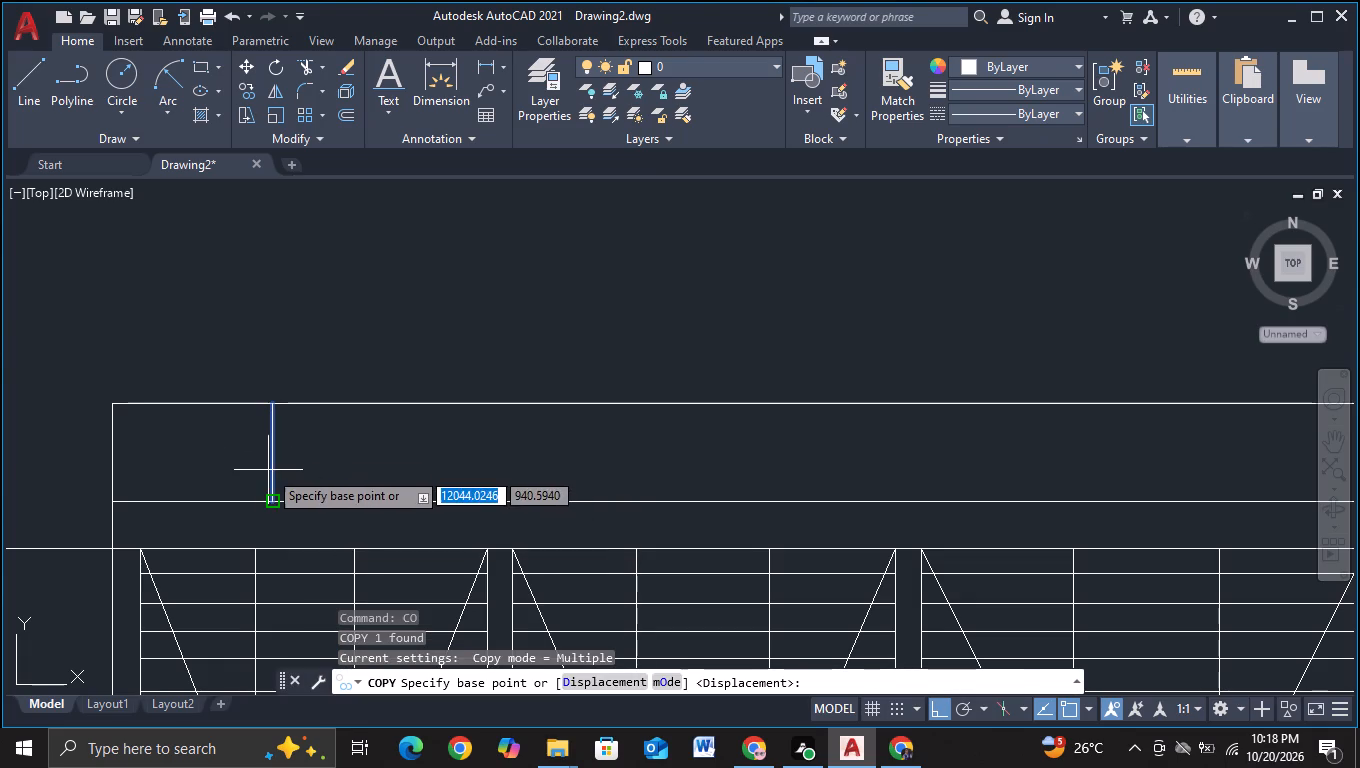
{"action": "left_click", "coordinate": [273, 467]}
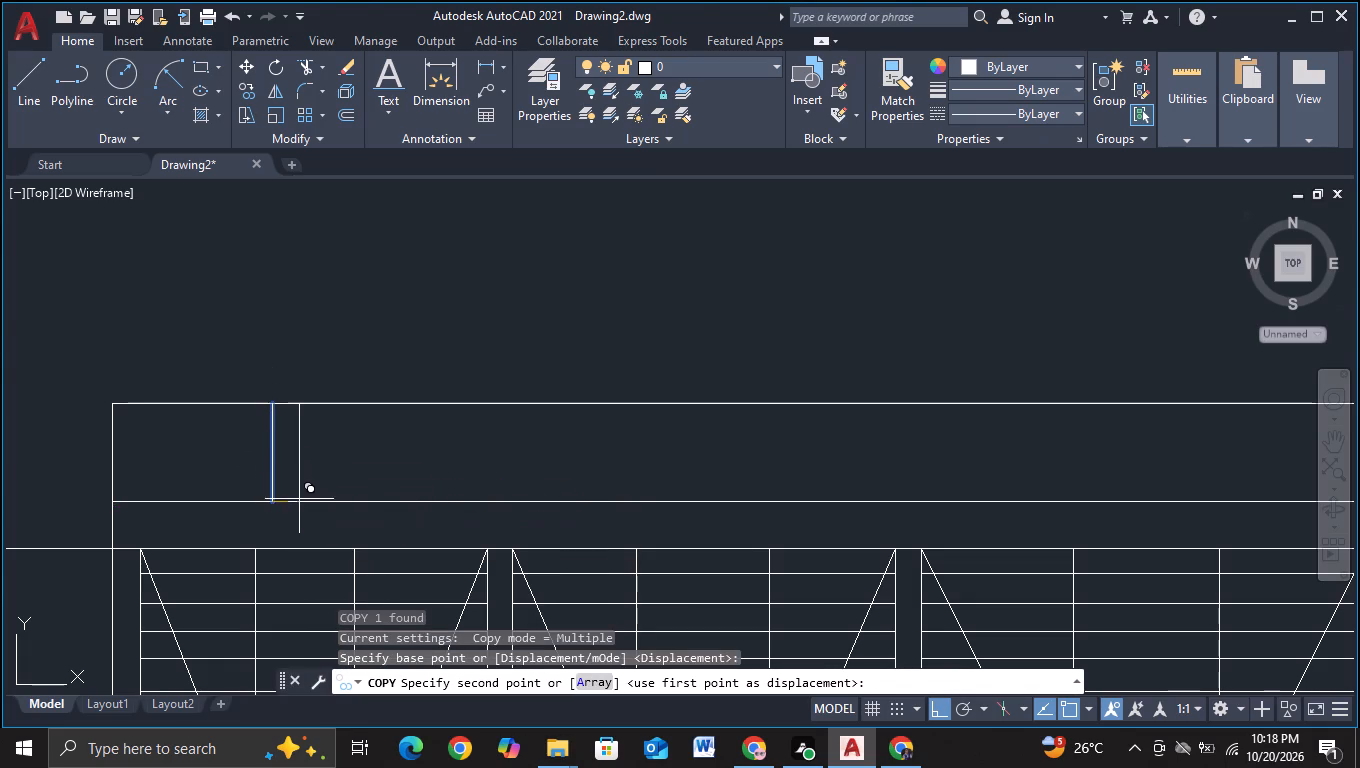
{"action": "left_click", "coordinate": [283, 505]}
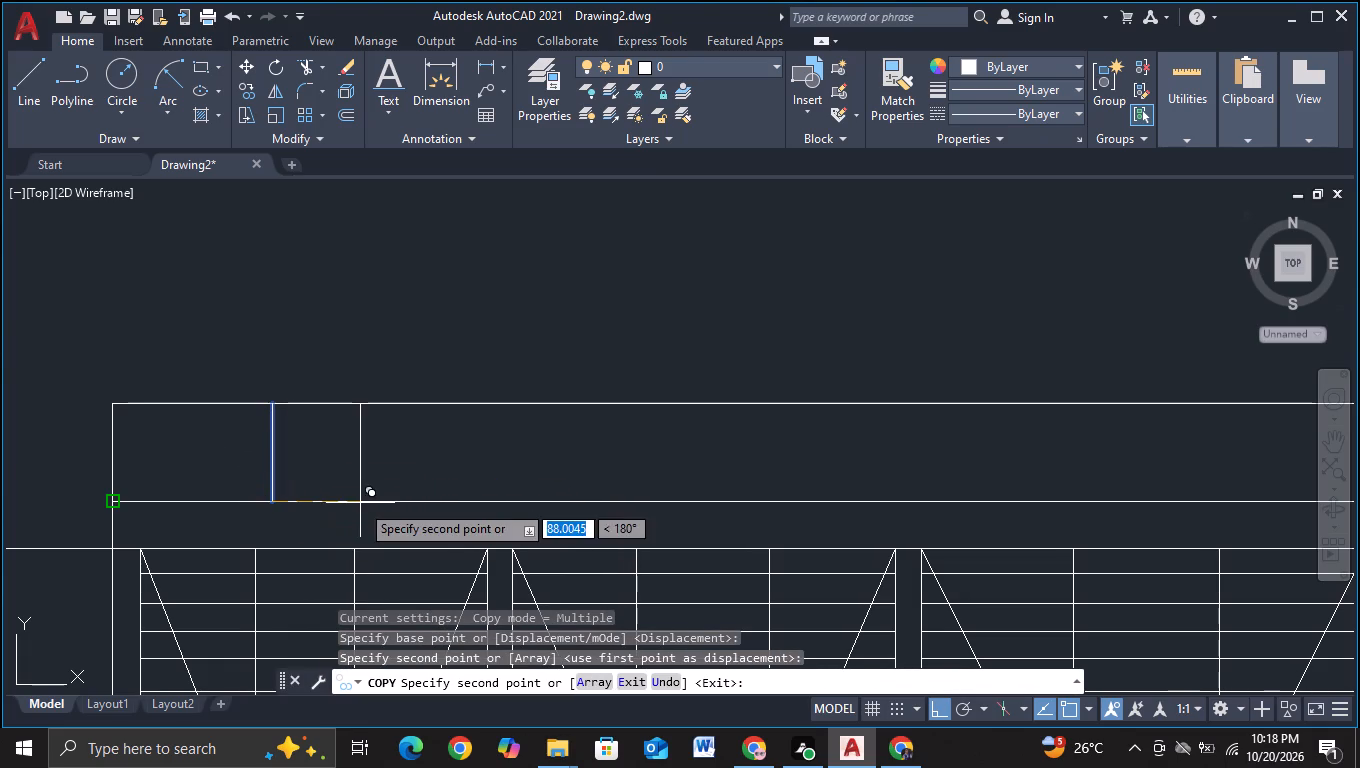
{"action": "key", "text": "F3"}
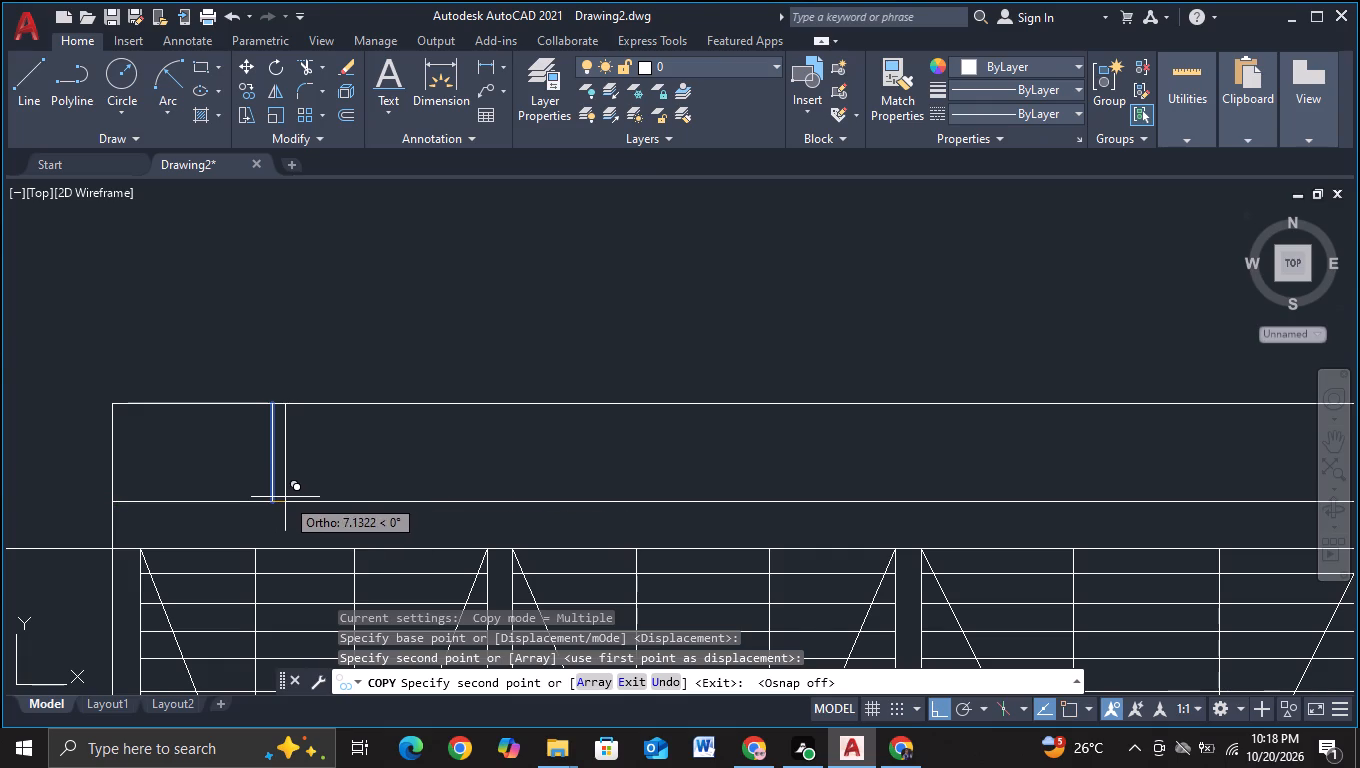
{"action": "left_click", "coordinate": [285, 497]}
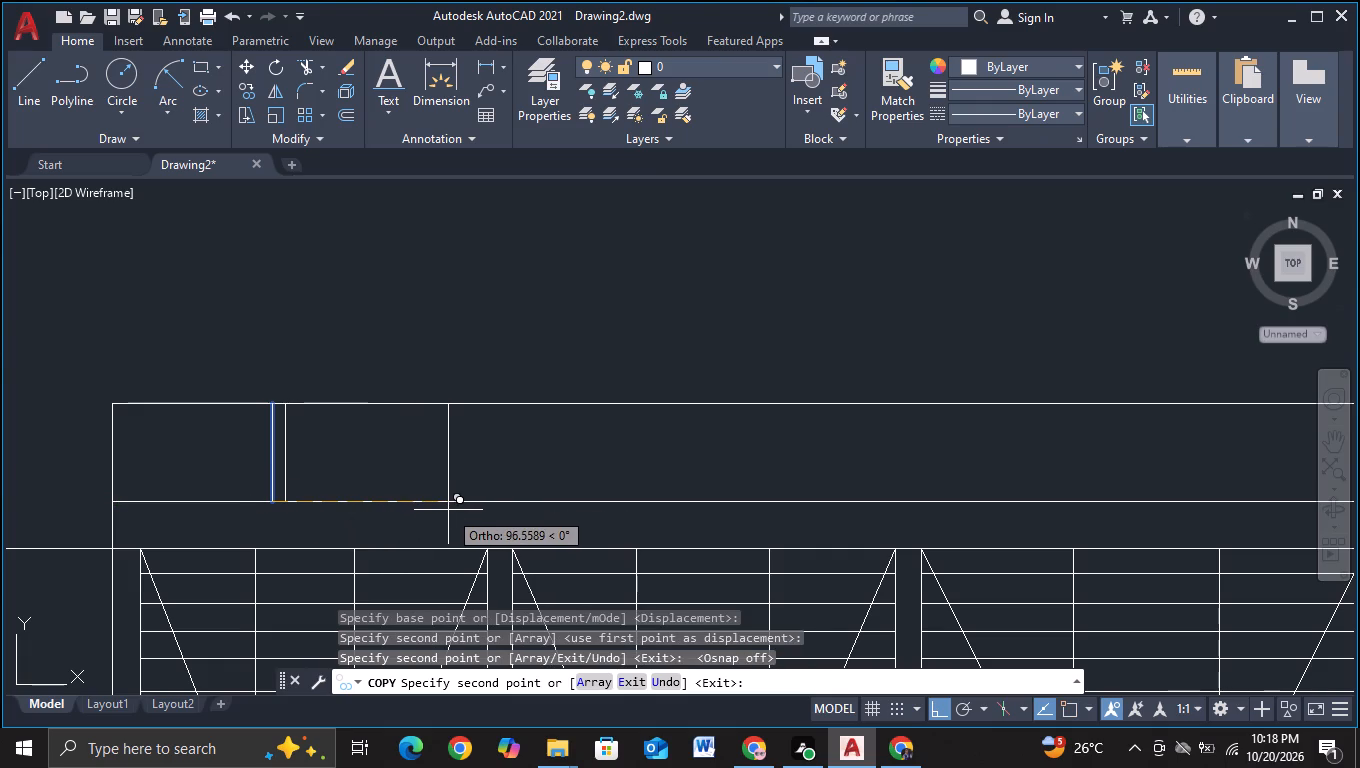
{"action": "left_click", "coordinate": [448, 510]}
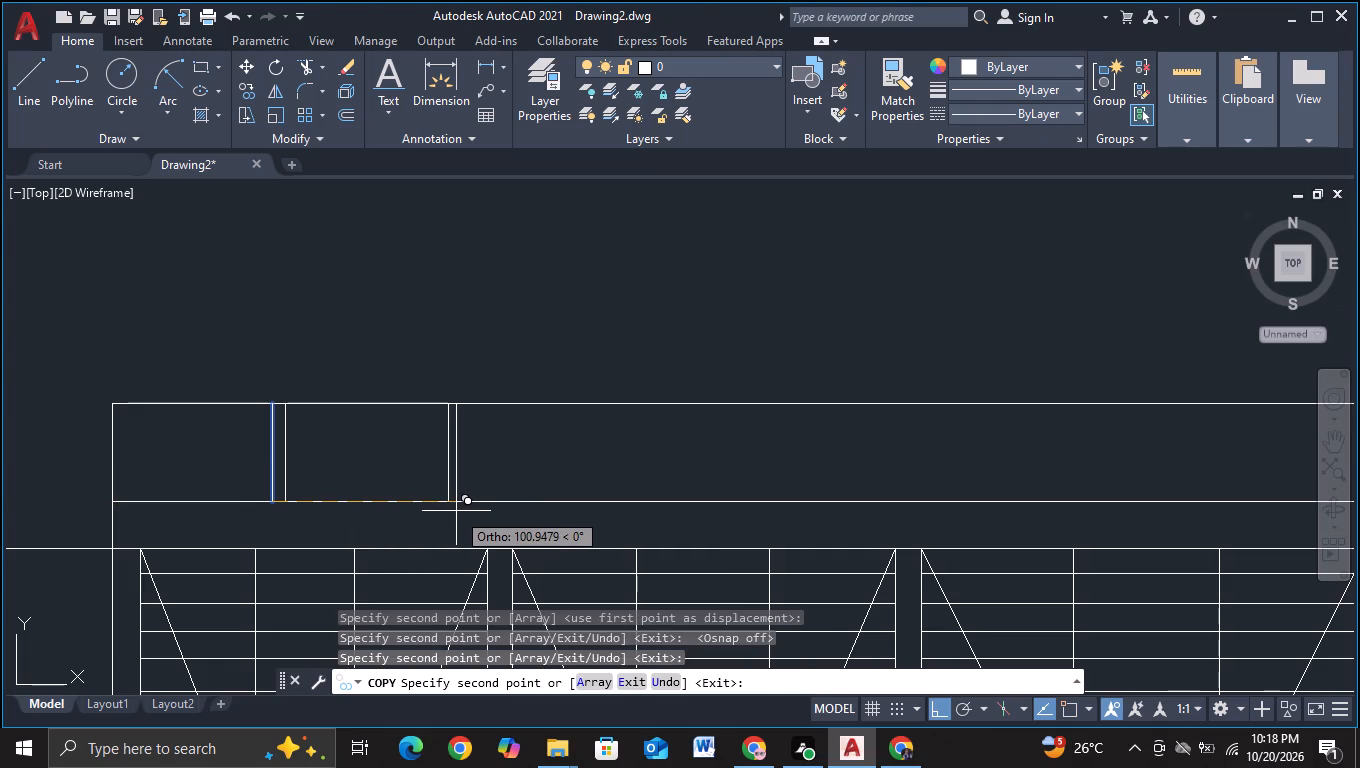
{"action": "left_click", "coordinate": [460, 510]}
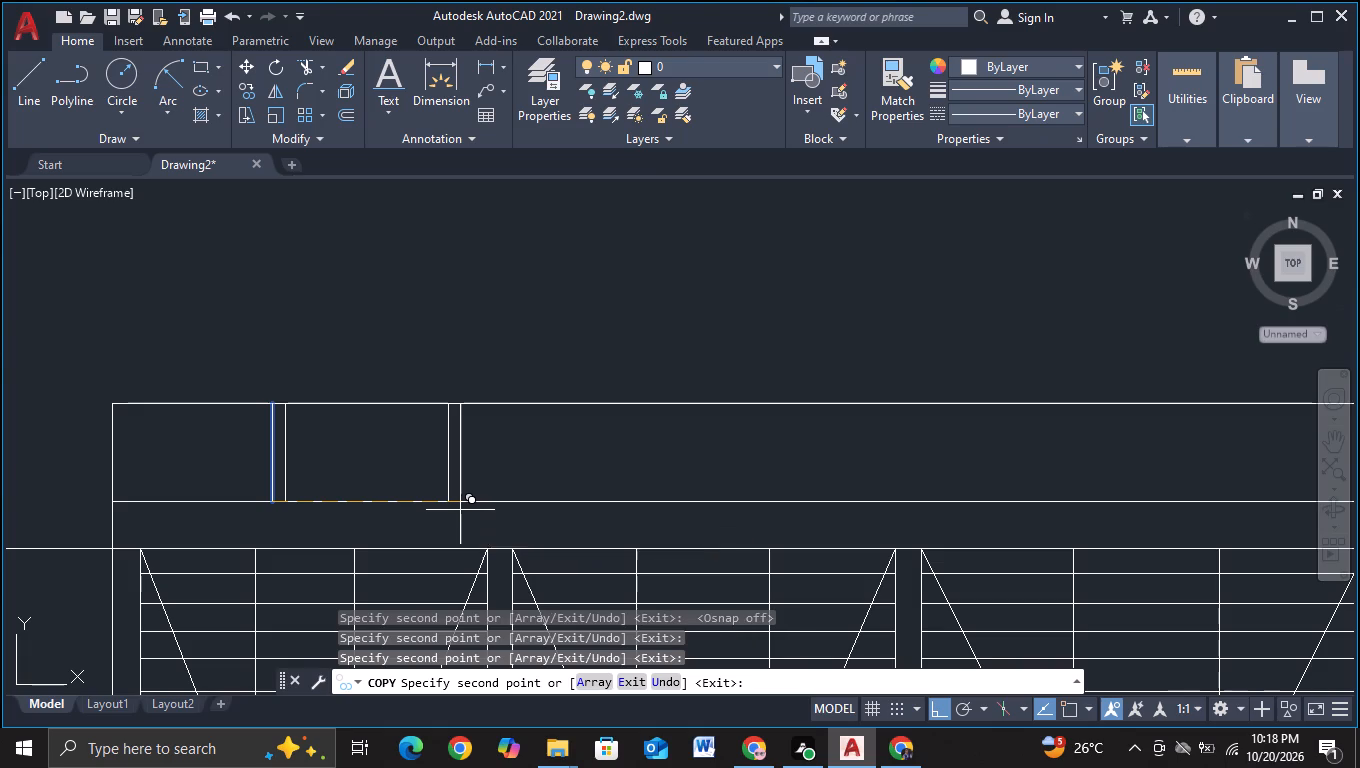
{"action": "left_click", "coordinate": [630, 518]}
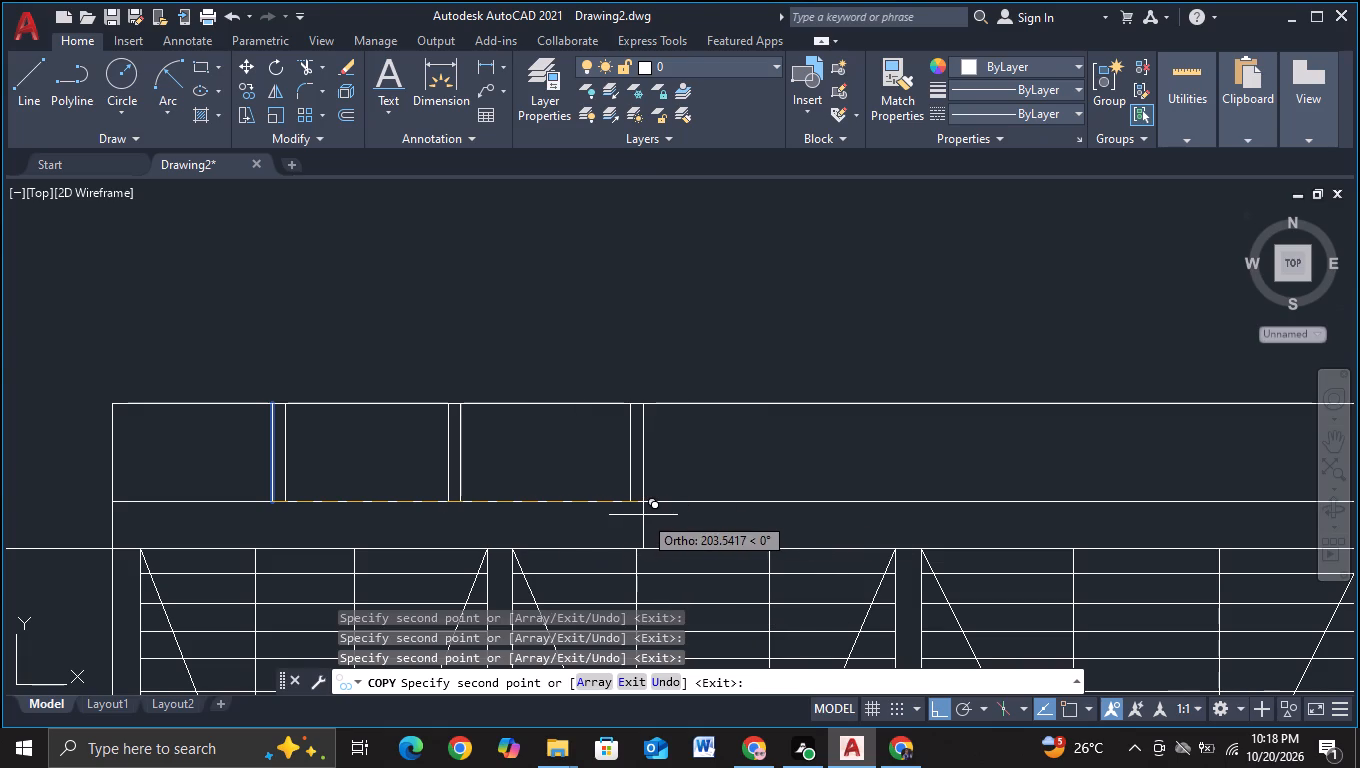
{"action": "left_click", "coordinate": [642, 517]}
Copy the short vertical line rightward to add three more close pairs in the top band, starting about 315, 418 and 542 units along.
{"action": "middle_click_drag", "start_coordinate": [679, 515], "coordinate": [407, 506]}
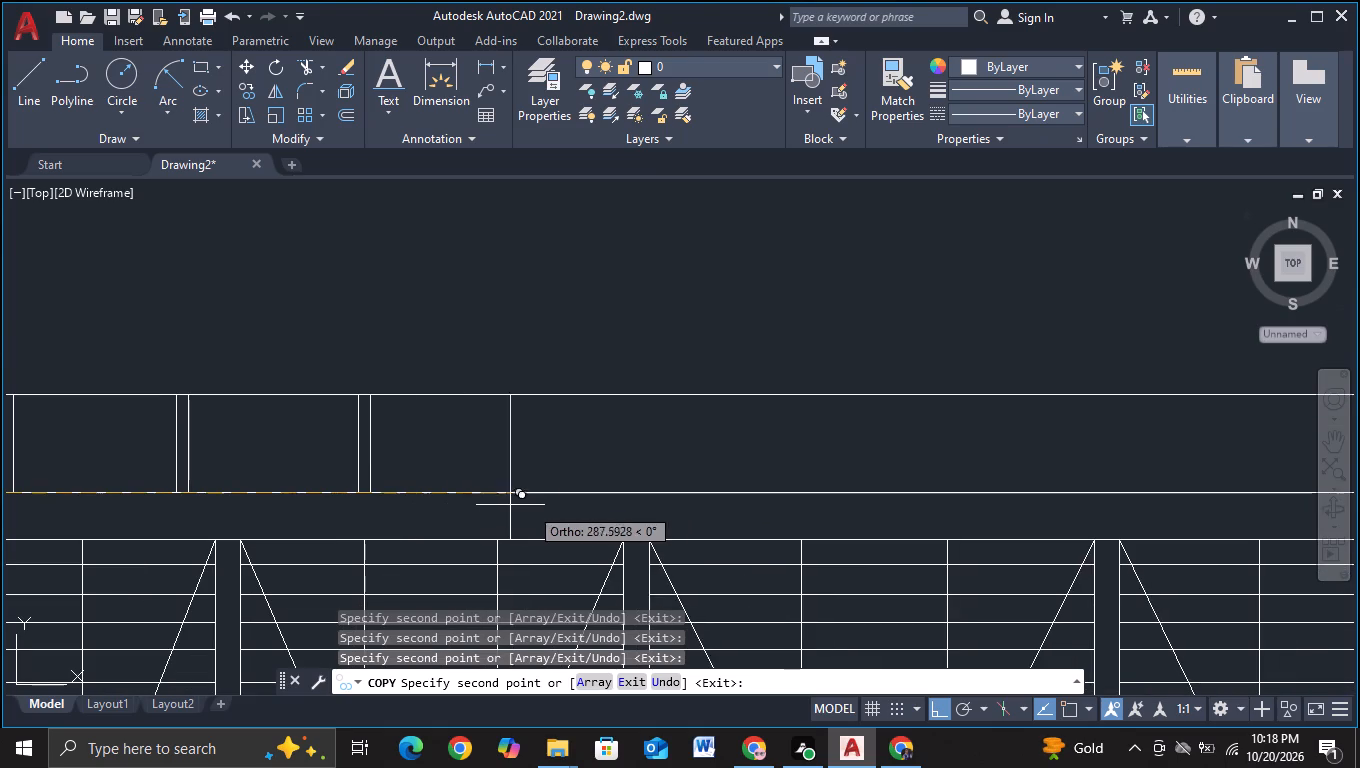
{"action": "left_click", "coordinate": [561, 508]}
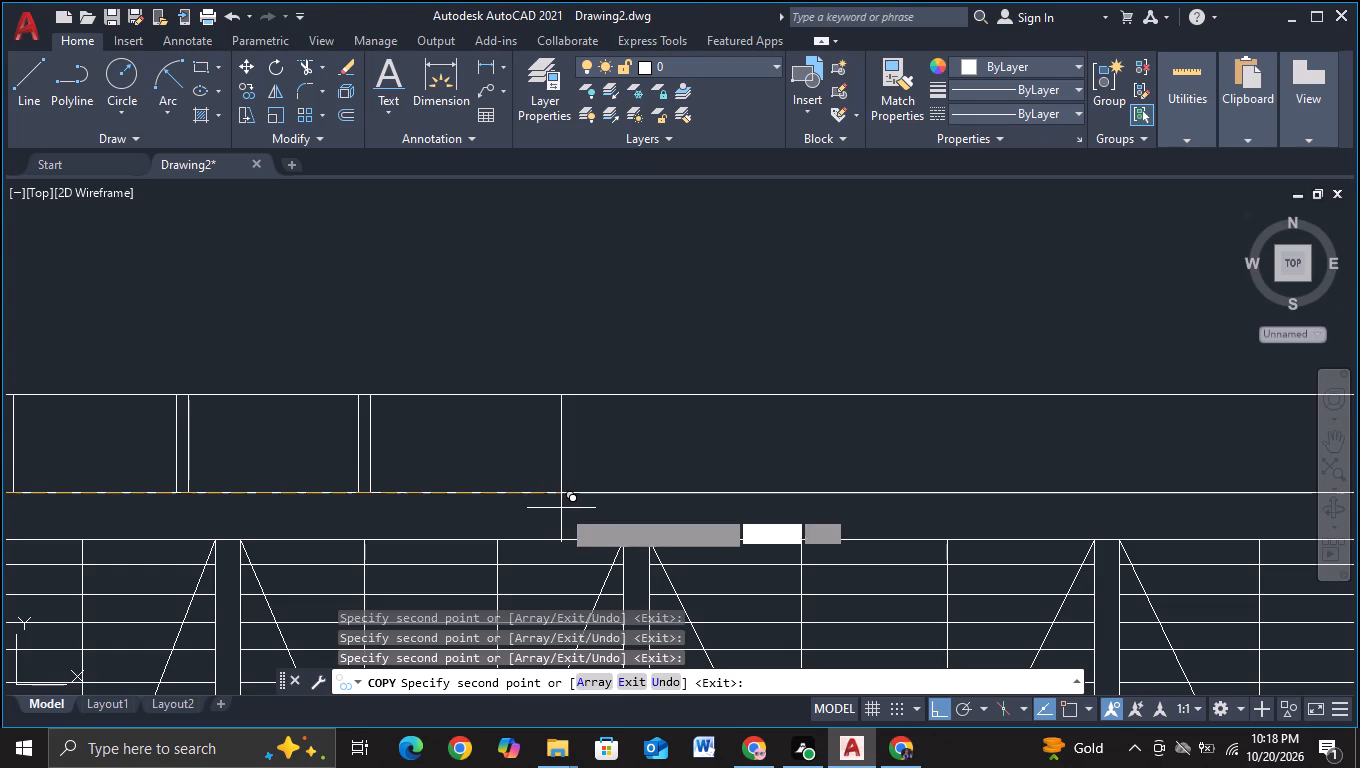
{"action": "left_click", "coordinate": [572, 508]}
{"action": "middle_click_drag", "start_coordinate": [618, 510], "coordinate": [297, 503]}
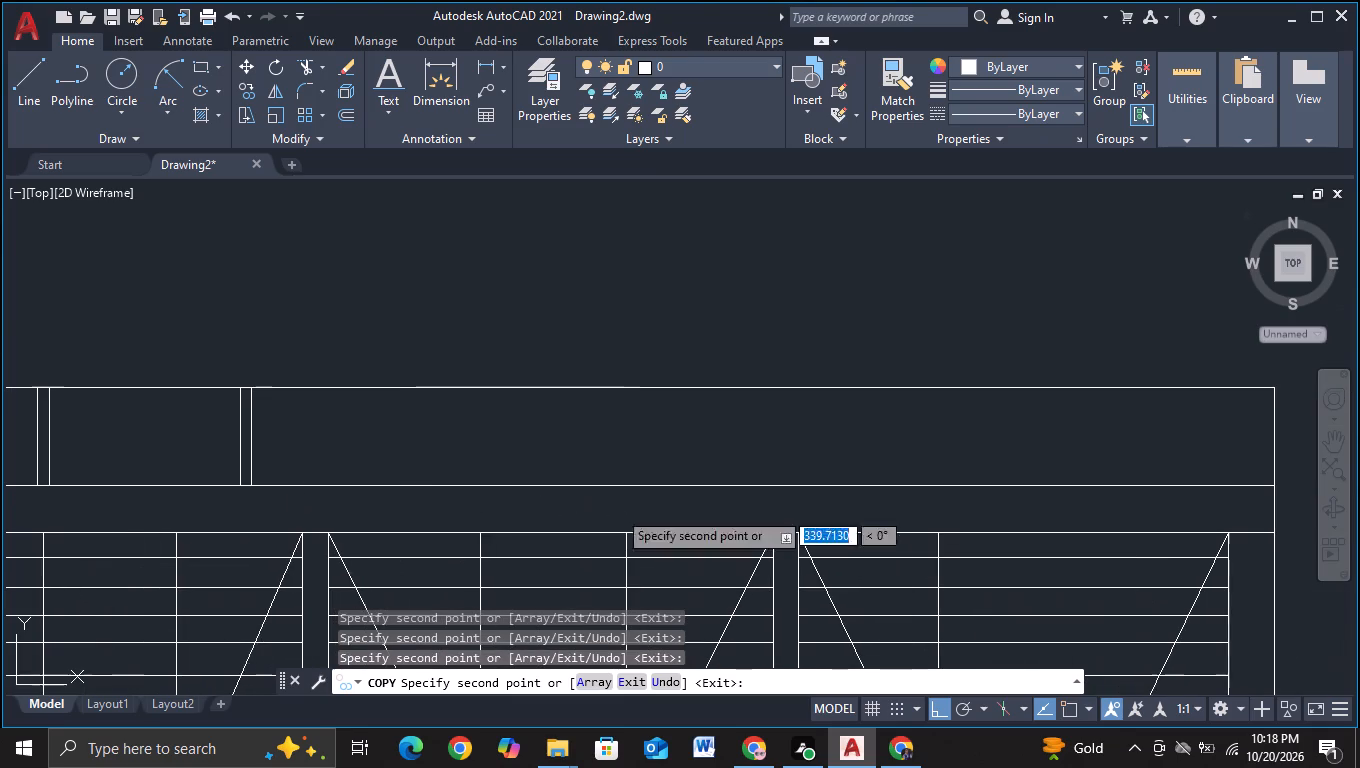
{"action": "left_click", "coordinate": [441, 495]}
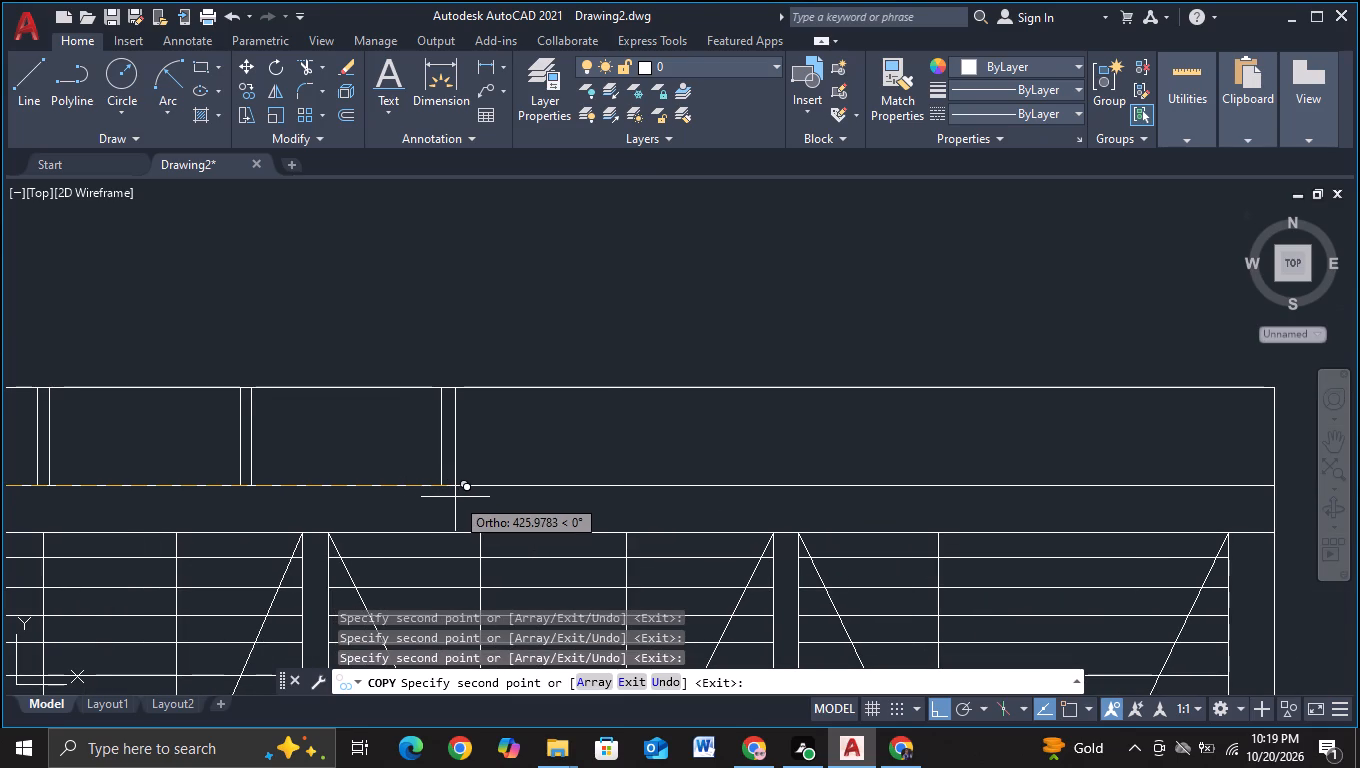
{"action": "left_click", "coordinate": [454, 498]}
{"action": "middle_click_drag", "start_coordinate": [499, 504], "coordinate": [113, 494]}
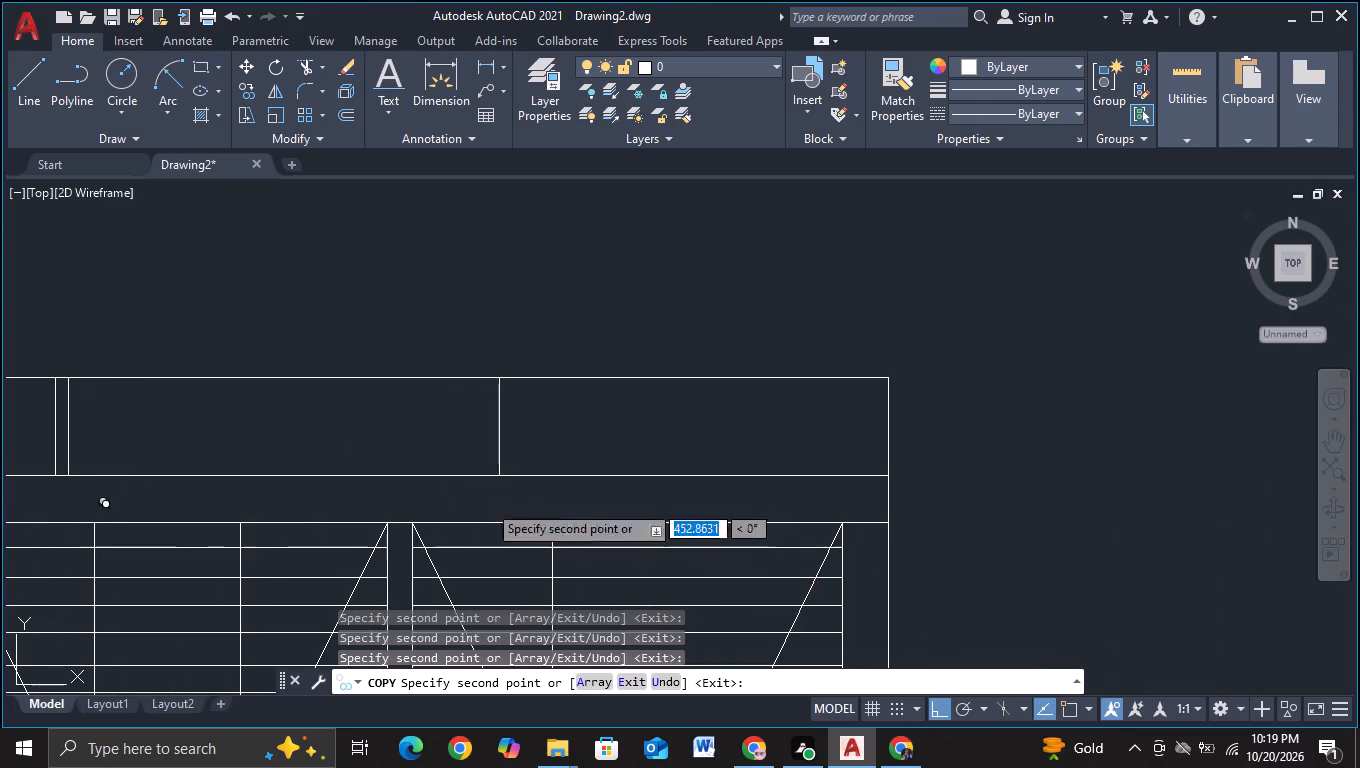
{"action": "left_click", "coordinate": [282, 490]}
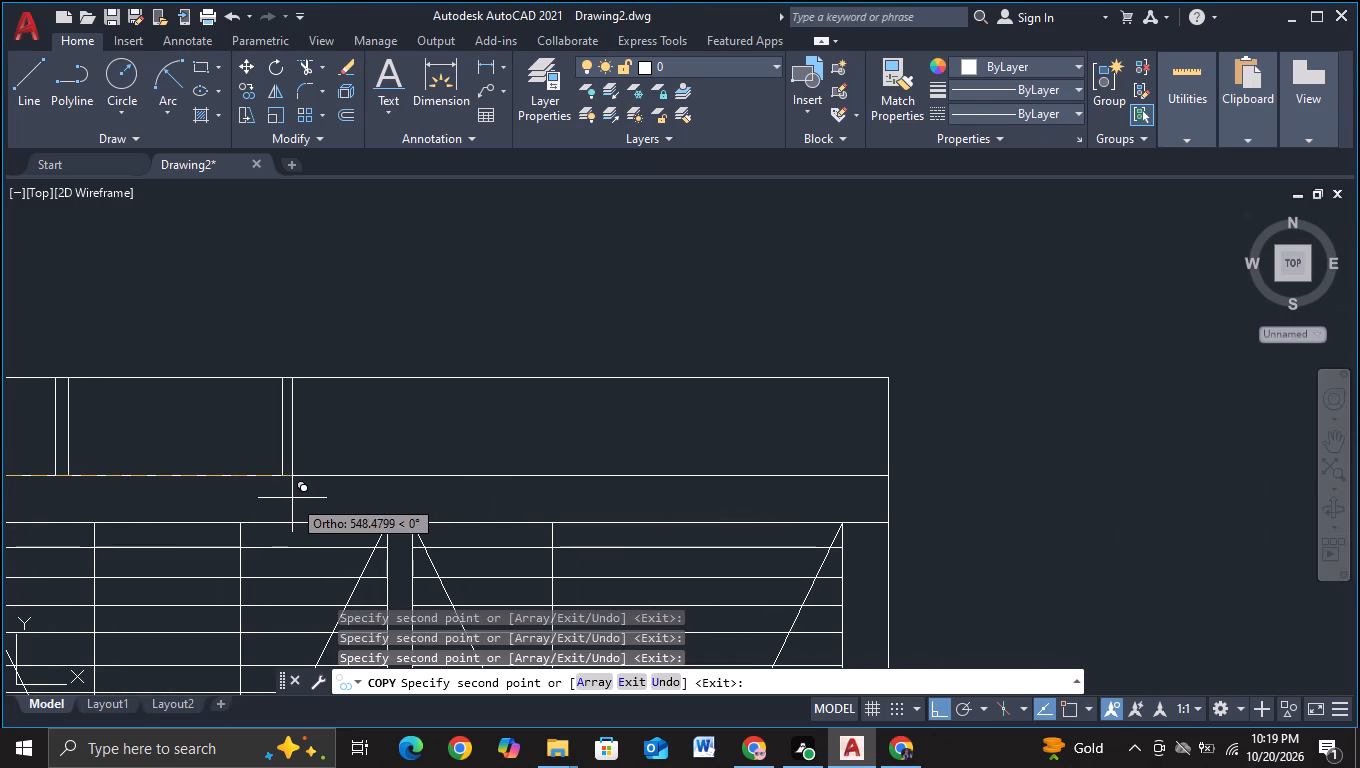
{"action": "left_click", "coordinate": [294, 498]}
Add two more close pairs of copies about 656 and 770 units along, plus one single copy just inside the volume's right edge.
{"action": "middle_click_drag", "start_coordinate": [358, 503], "coordinate": [61, 503]}
{"action": "left_click", "coordinate": [191, 491]}
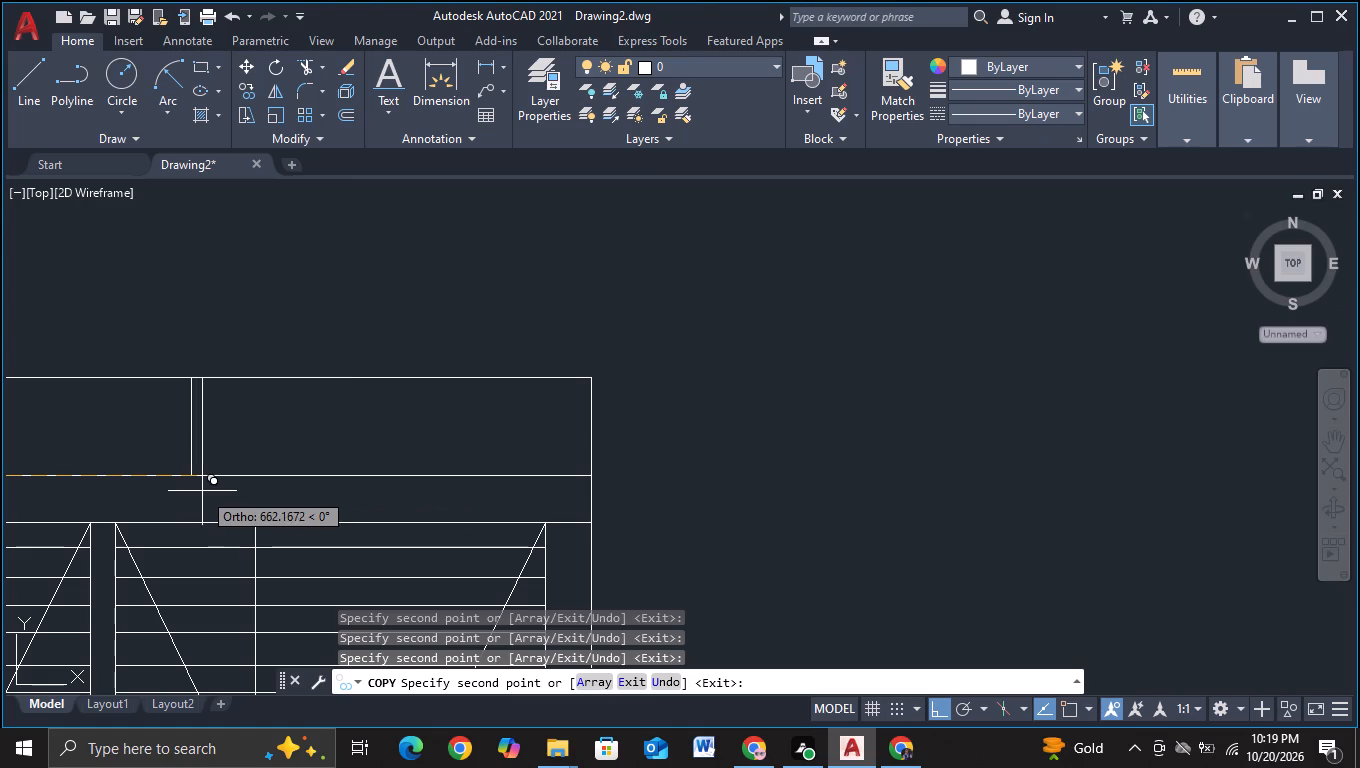
{"action": "left_click", "coordinate": [203, 490]}
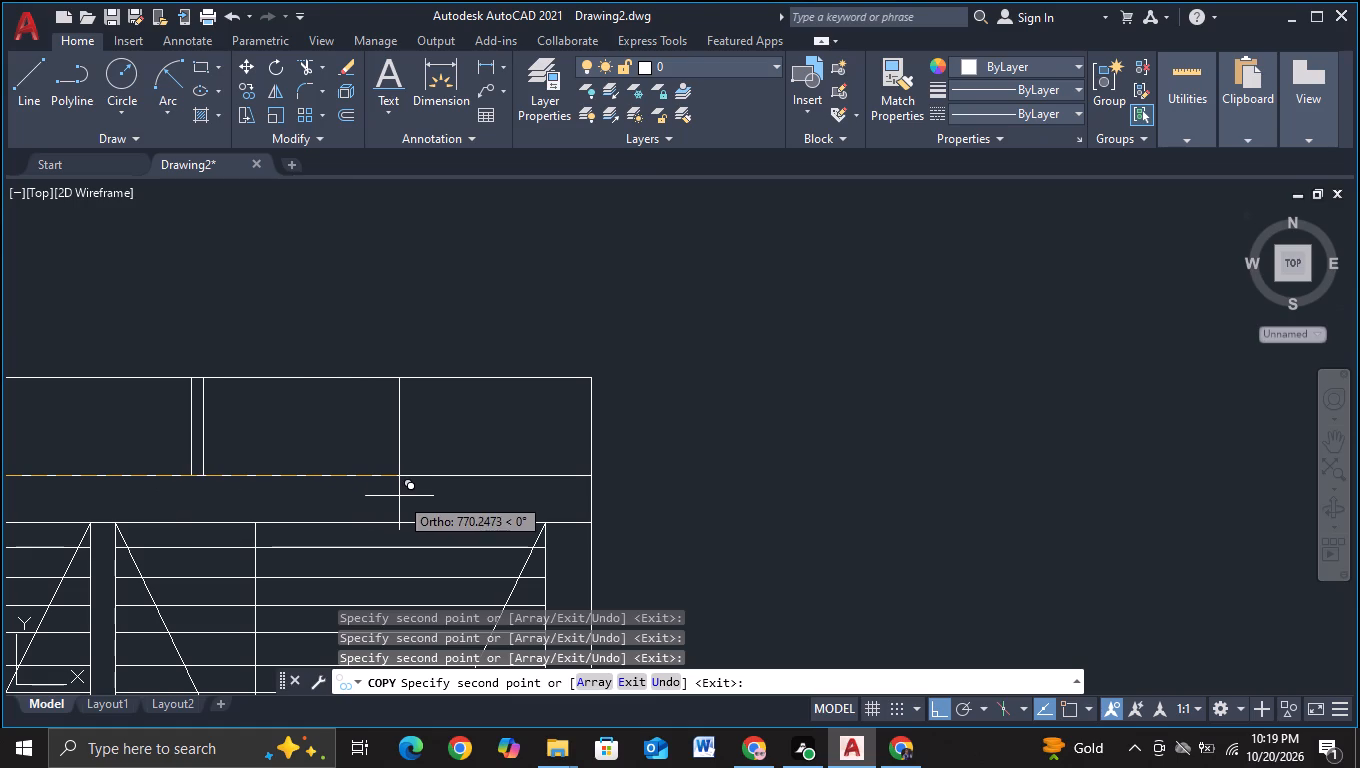
{"action": "left_click", "coordinate": [399, 496]}
{"action": "left_click", "coordinate": [410, 495]}
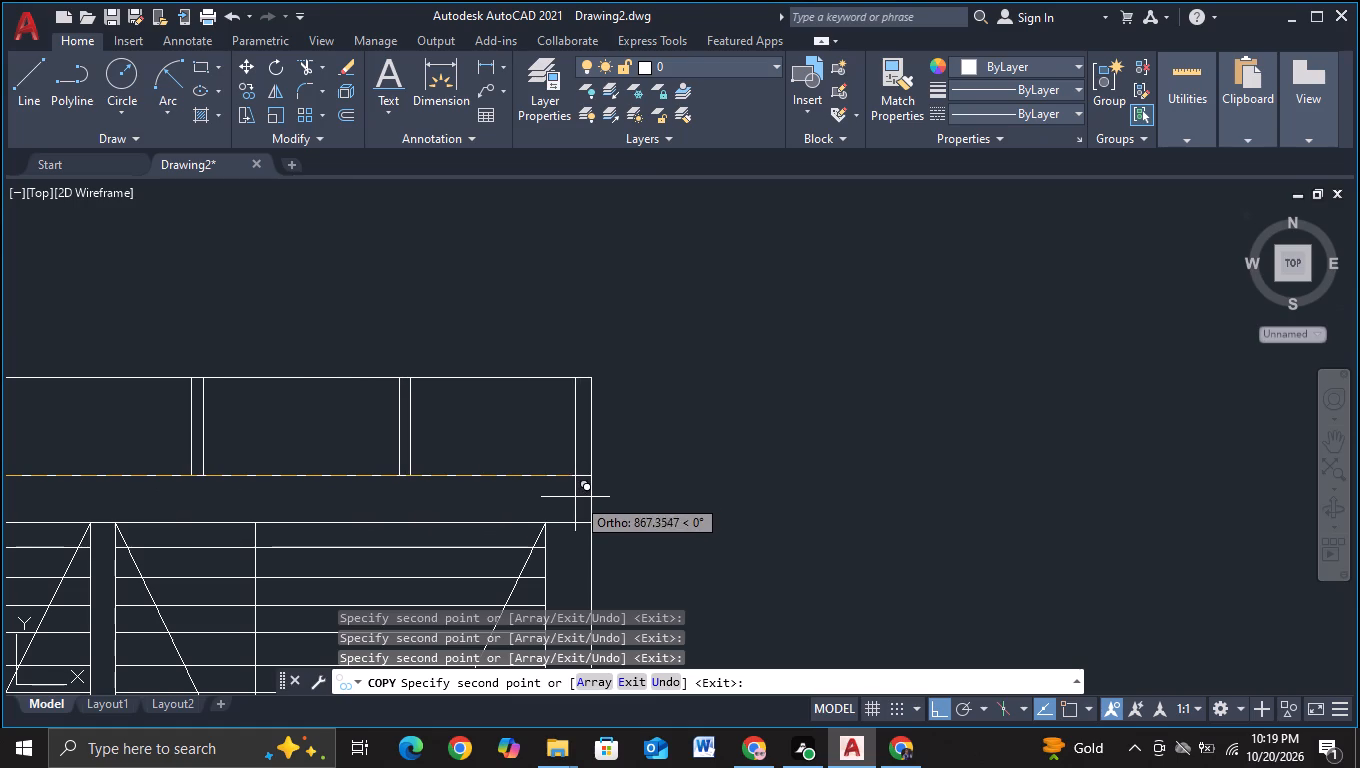
{"action": "left_click", "coordinate": [580, 497]}
{"action": "key", "text": "Escape"}
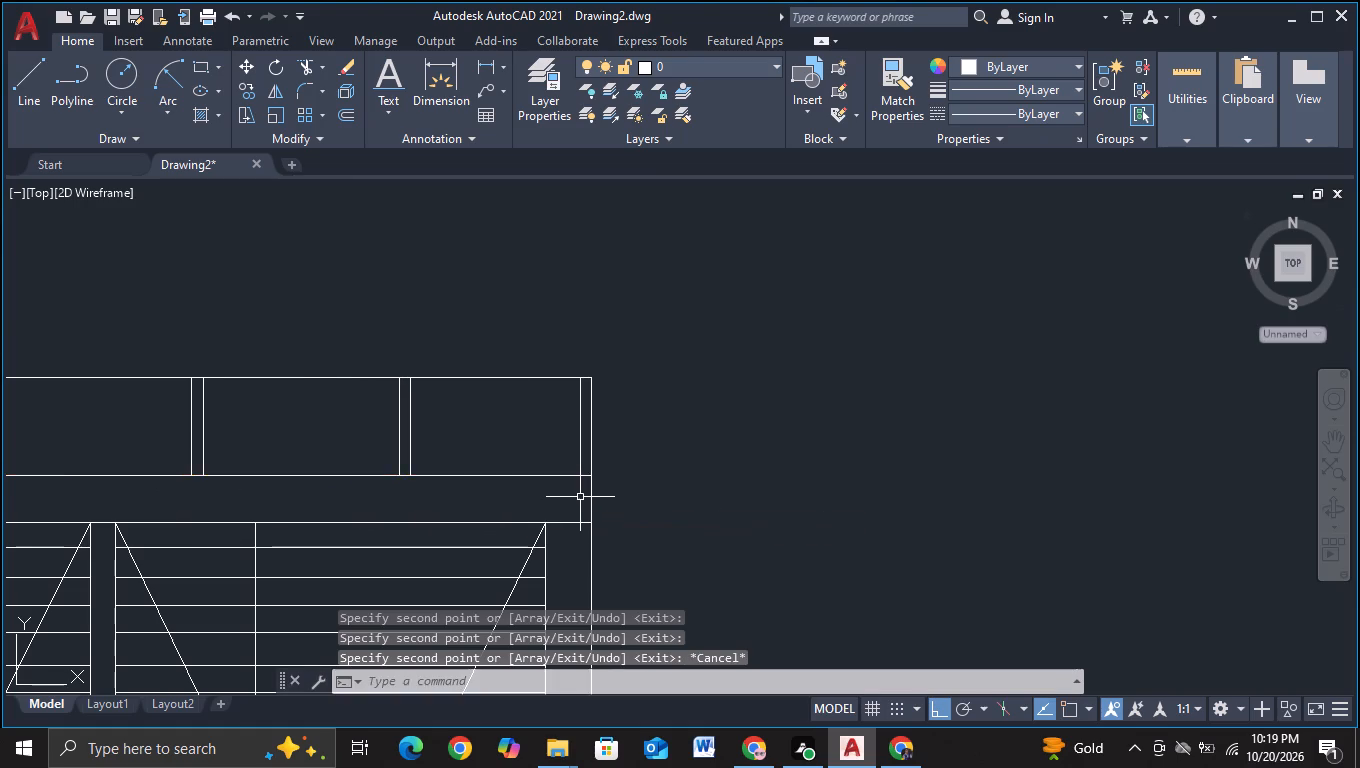
Draw a horizontal line about 197 units long slightly above the large volume's top edge, near its left end.
{"action": "scroll", "coordinate": [596, 503], "scroll_direction": "down", "scroll_amount": 1}
{"action": "middle_click_drag", "start_coordinate": [755, 539], "coordinate": [854, 369]}
{"action": "scroll", "coordinate": [821, 448], "scroll_direction": "down", "scroll_amount": 1}
{"action": "middle_click_drag", "start_coordinate": [864, 386], "coordinate": [888, 445]}
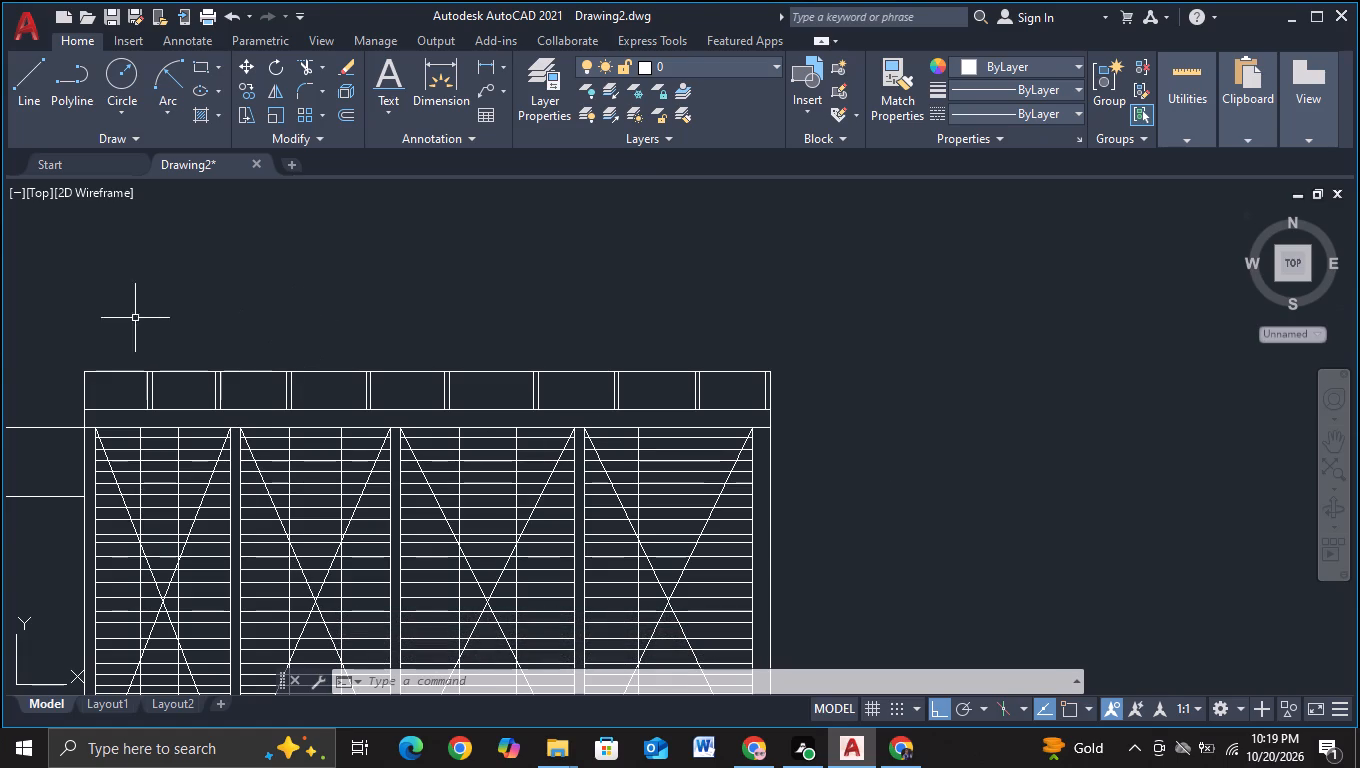
{"action": "left_click", "coordinate": [27, 116]}
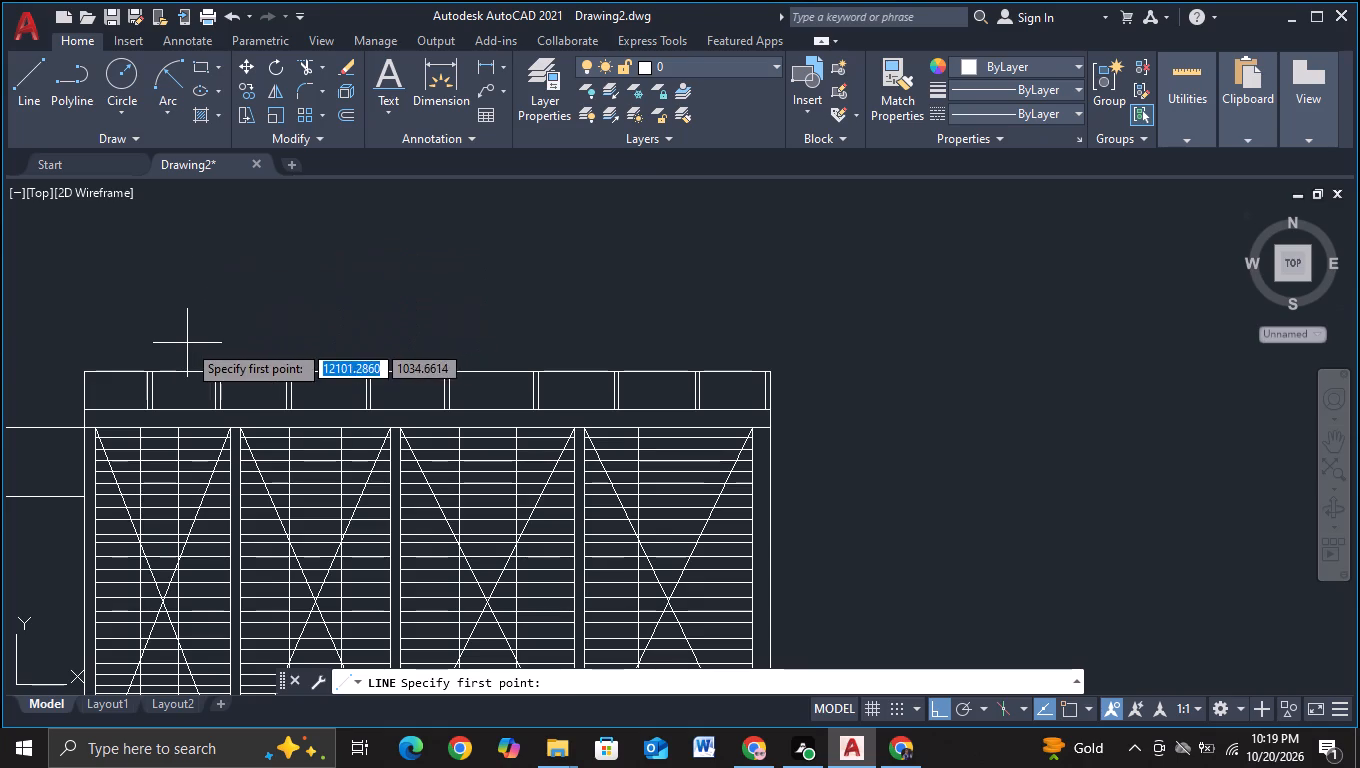
{"action": "left_click", "coordinate": [168, 346]}
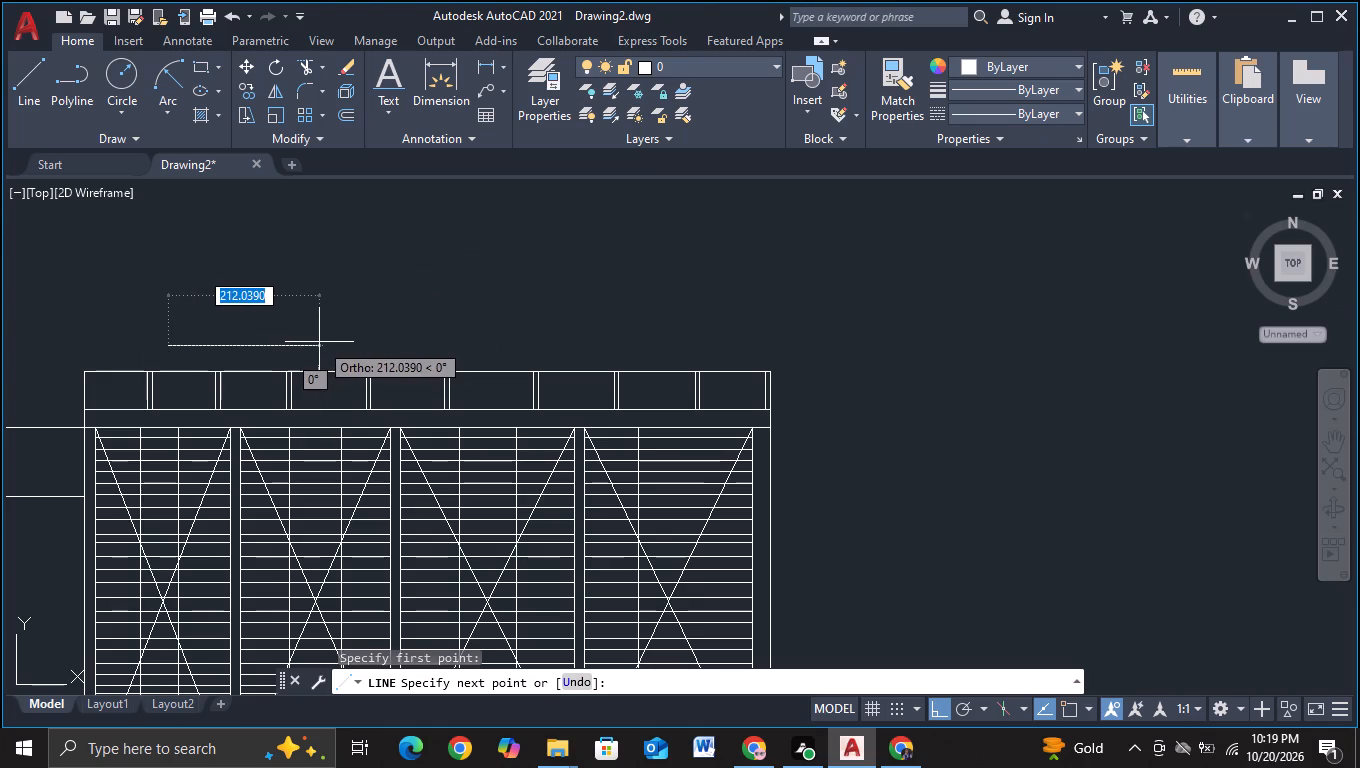
{"action": "left_click", "coordinate": [308, 340]}
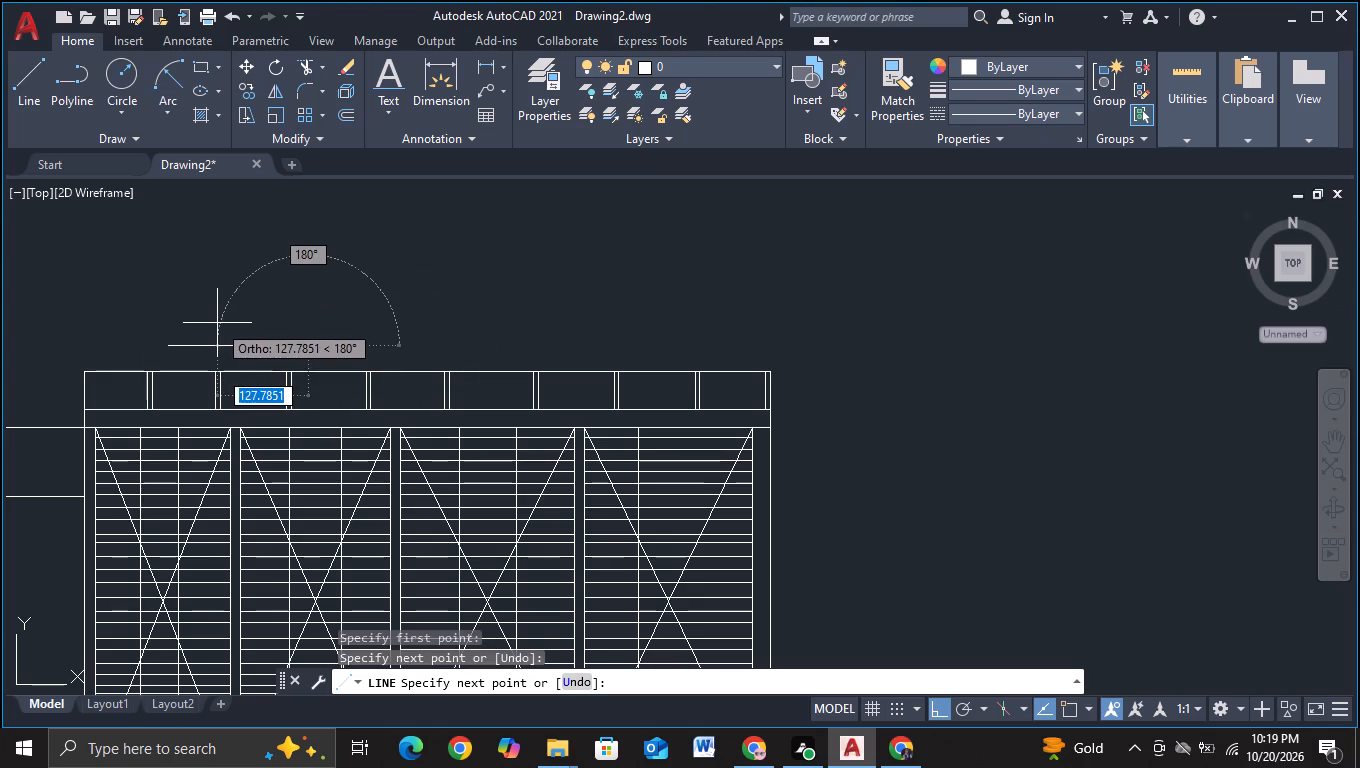
{"action": "key", "text": "Escape"}
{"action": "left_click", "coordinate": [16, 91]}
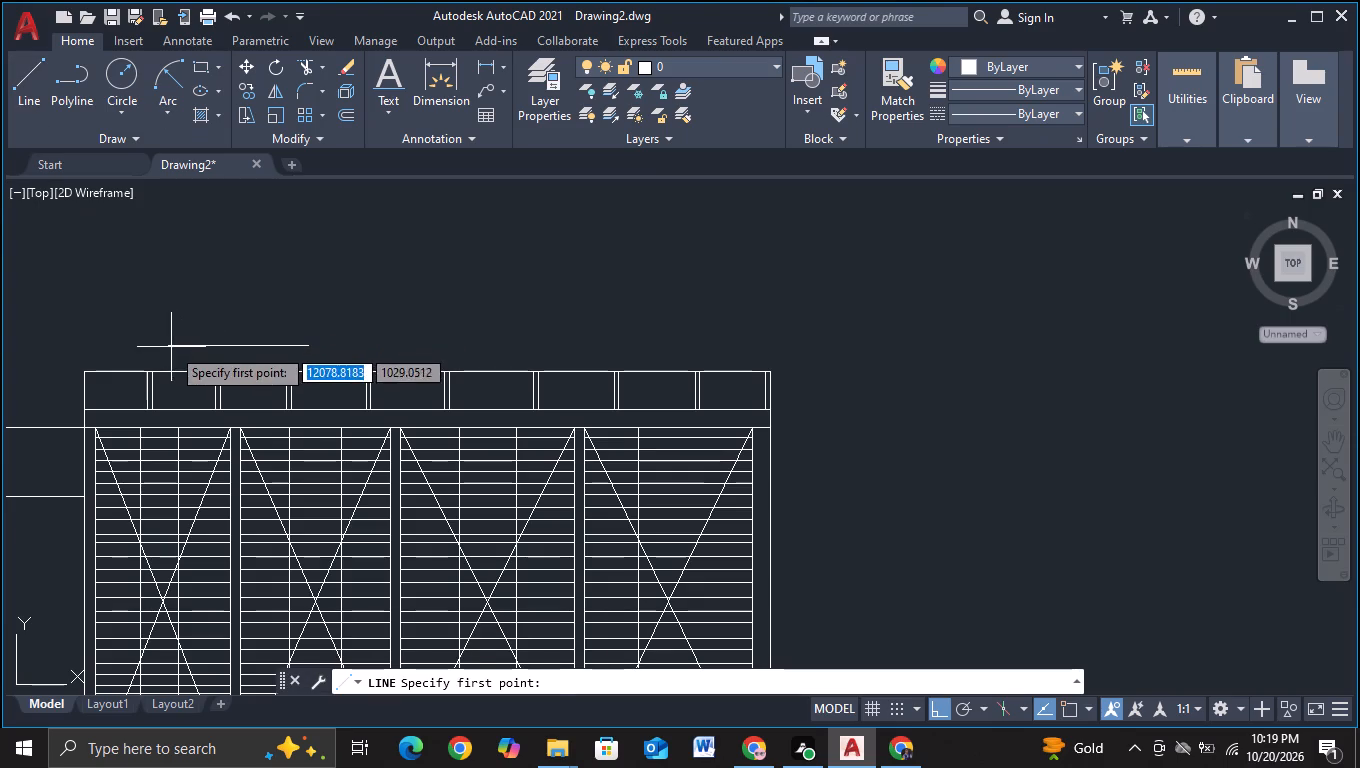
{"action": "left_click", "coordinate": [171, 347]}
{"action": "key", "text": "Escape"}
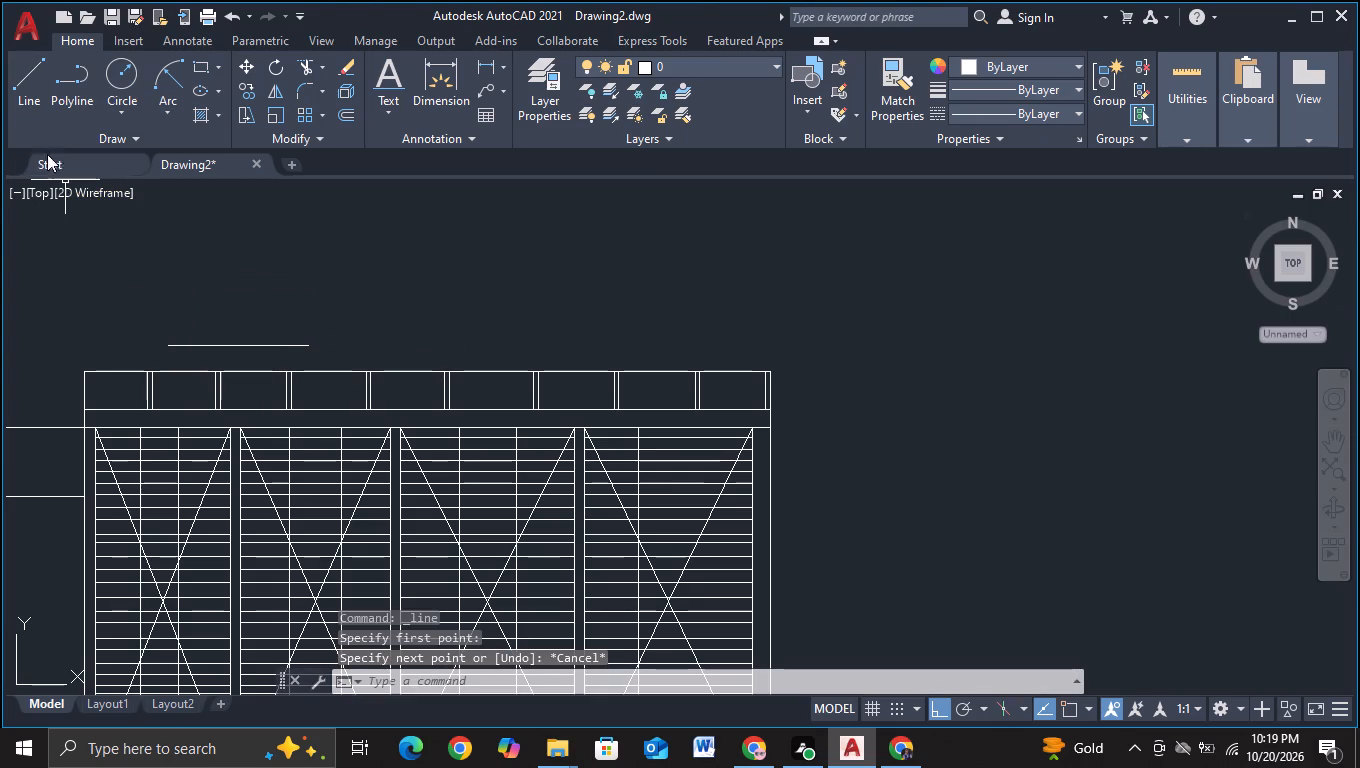
With object snap on, draw a vertical line about 104 units up from the new line's left end and a matching horizontal line across the top.
{"action": "left_click", "coordinate": [37, 123]}
{"action": "key", "text": "F3"}
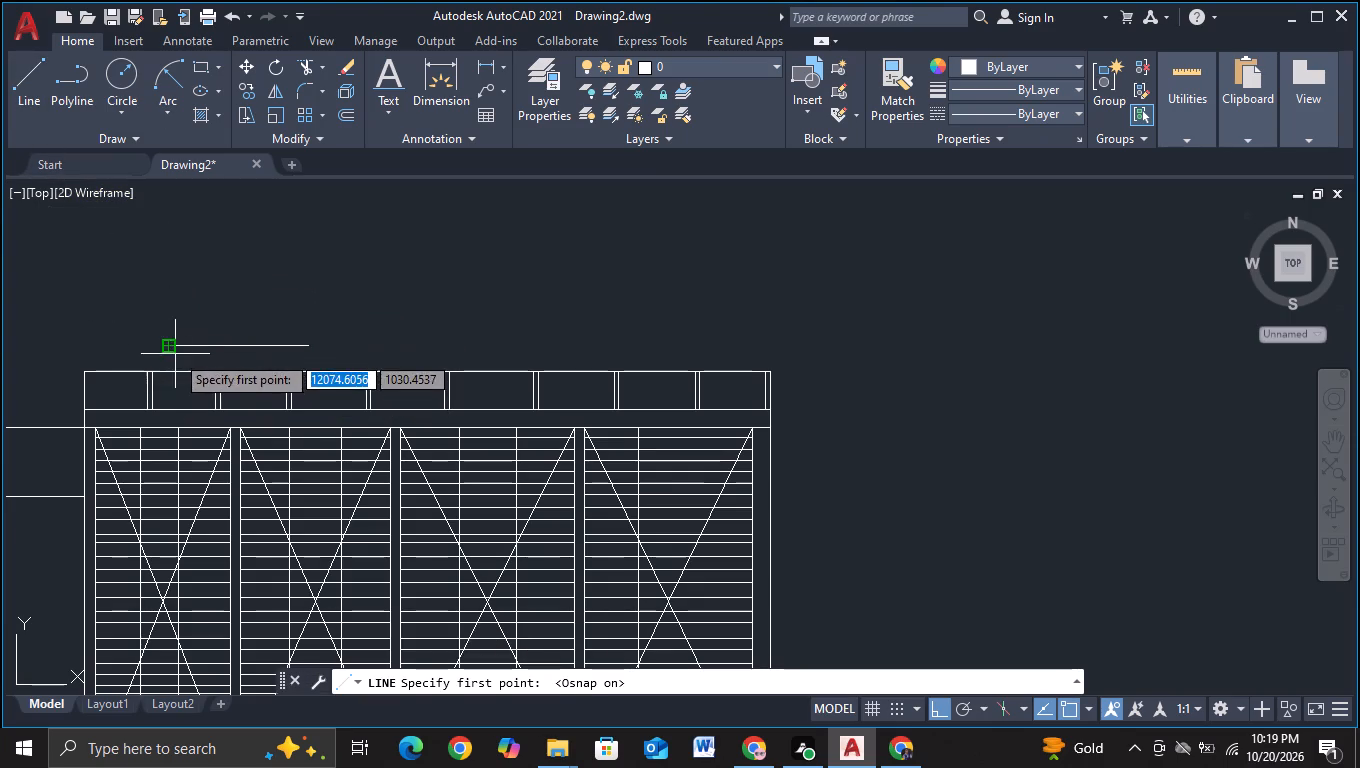
{"action": "left_click", "coordinate": [173, 350]}
{"action": "left_click", "coordinate": [175, 272]}
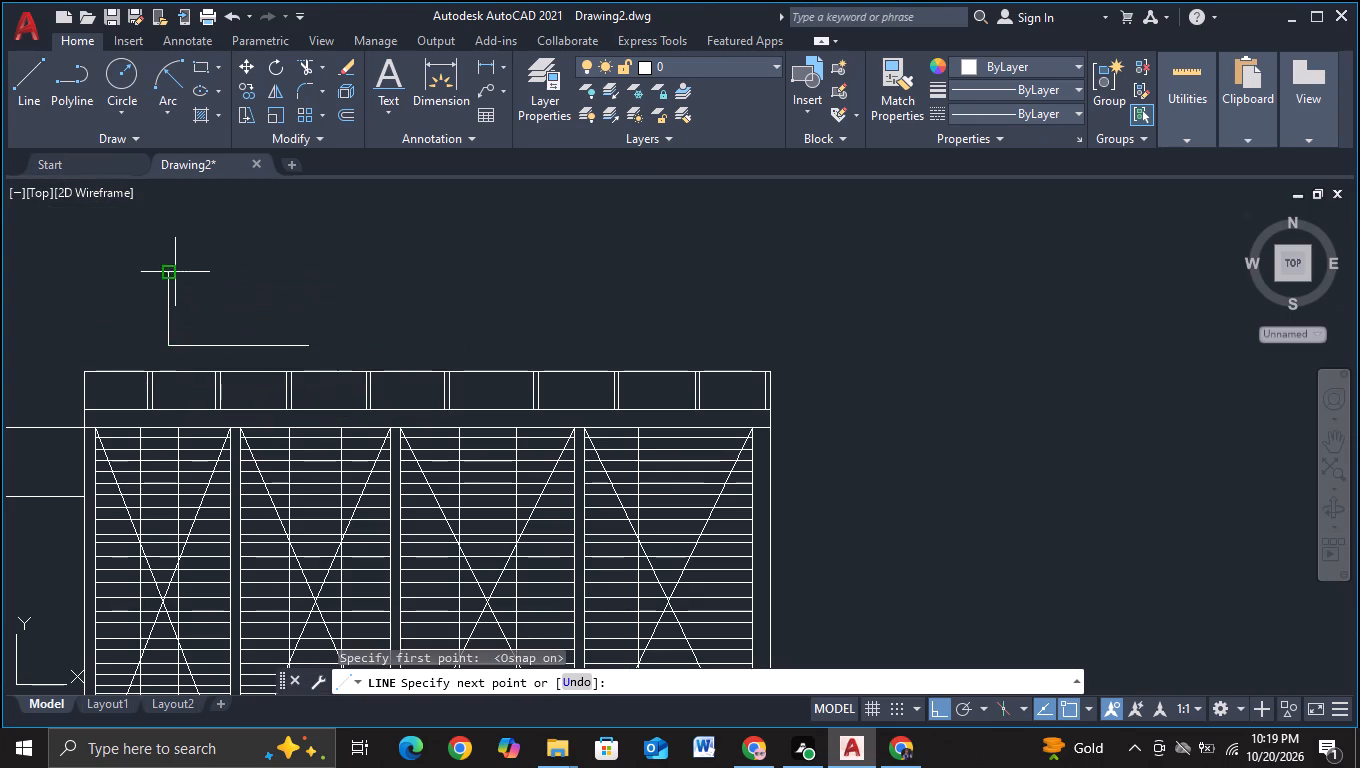
{"action": "left_click", "coordinate": [306, 271]}
{"action": "key", "text": "Escape"}
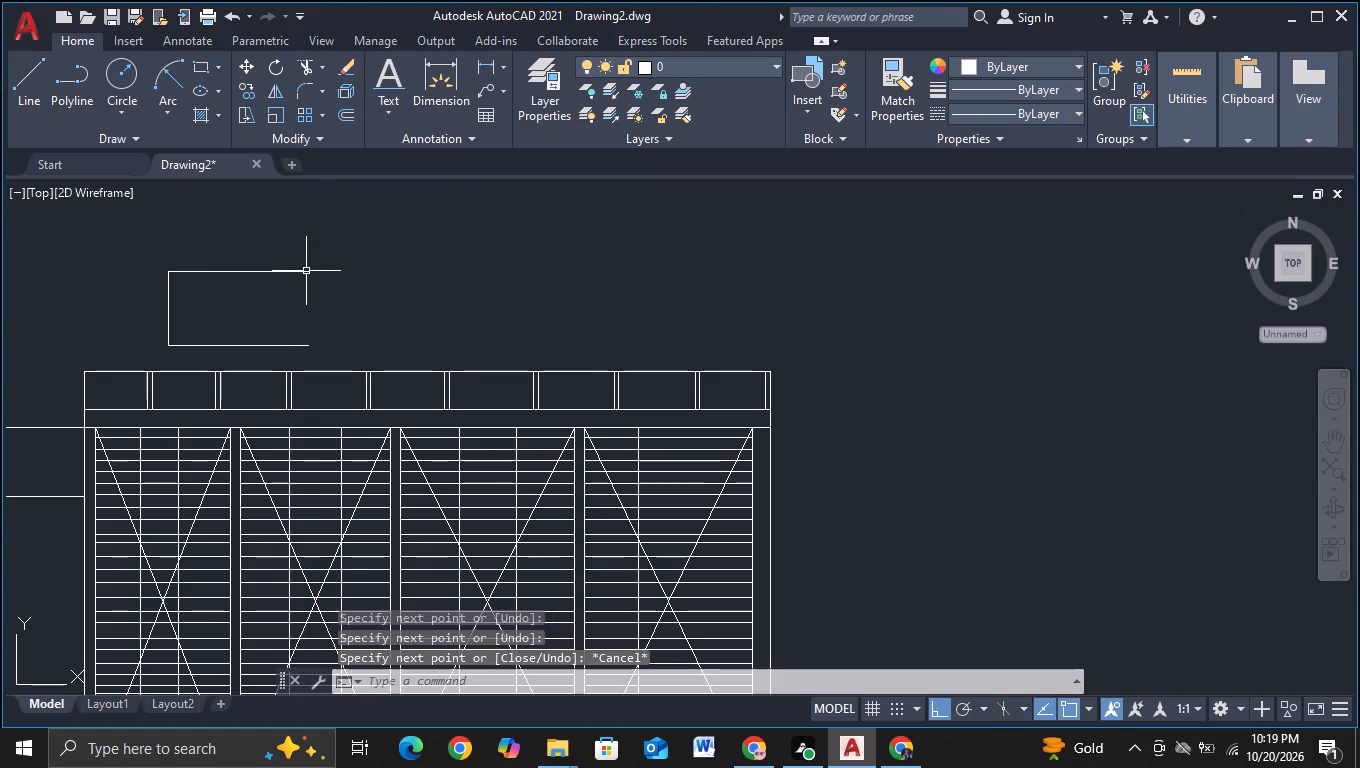
Draw a vertical guide crossing both horizontals about 22 units in from the left side, and copy it about 145 units to the right.
{"action": "left_click", "coordinate": [34, 104]}
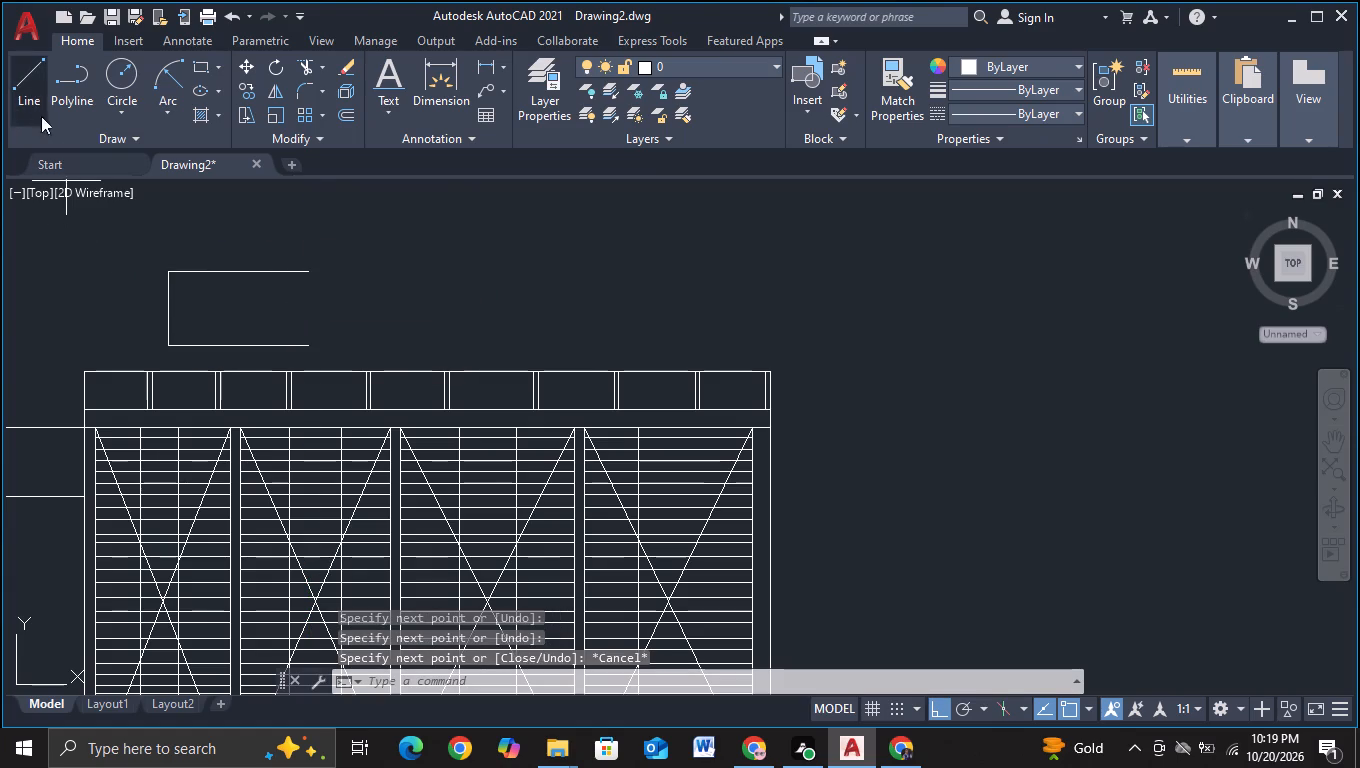
{"action": "left_click", "coordinate": [184, 353]}
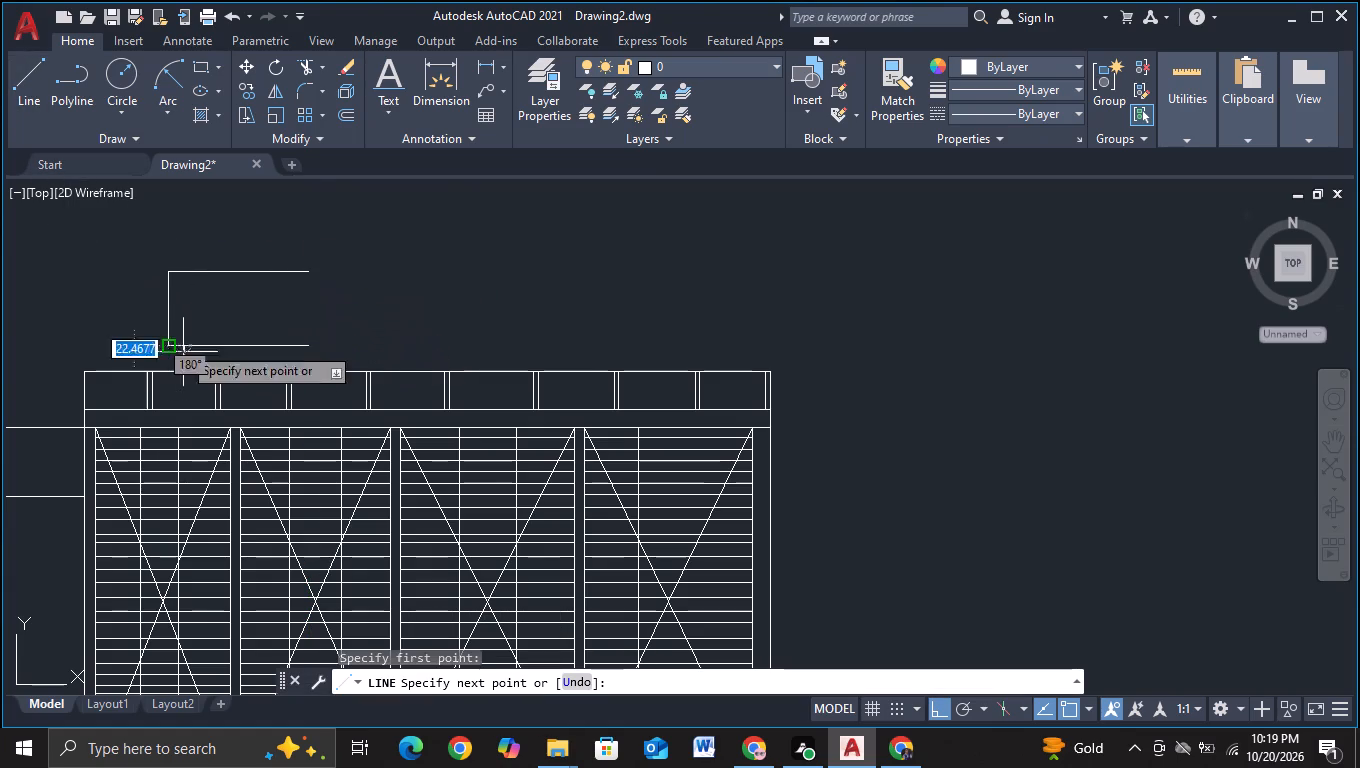
{"action": "left_click", "coordinate": [202, 247]}
{"action": "key", "text": "Escape"}
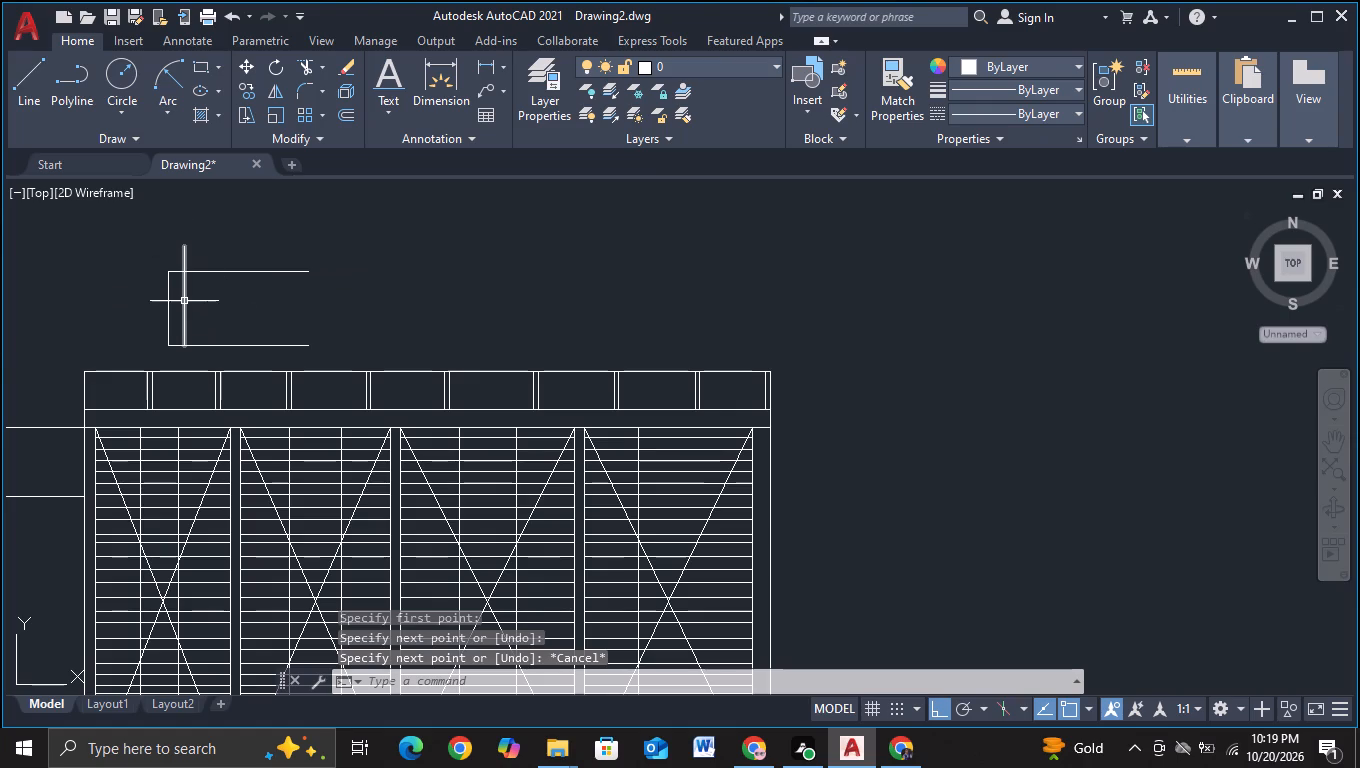
{"action": "left_click", "coordinate": [184, 301]}
{"action": "key", "text": "c"}
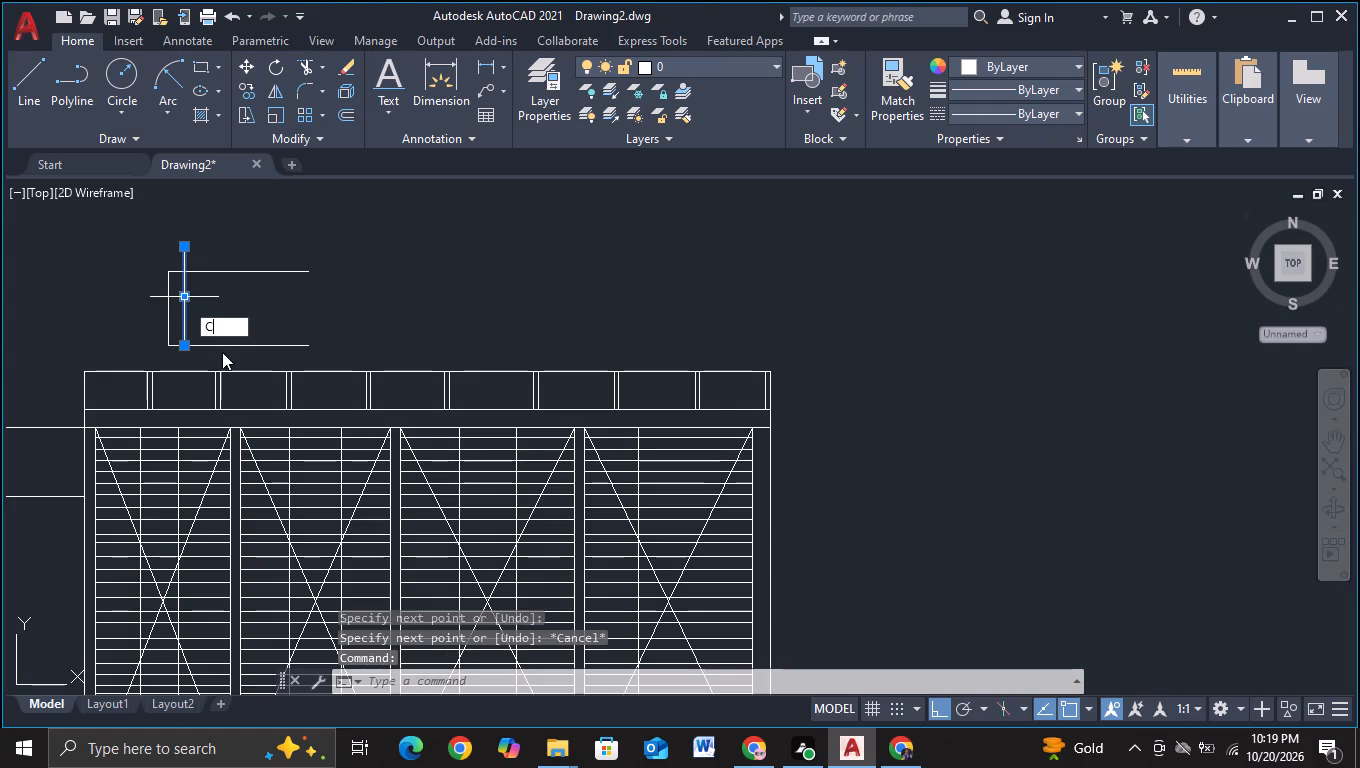
{"action": "left_click", "coordinate": [224, 356]}
{"action": "left_click", "coordinate": [190, 316]}
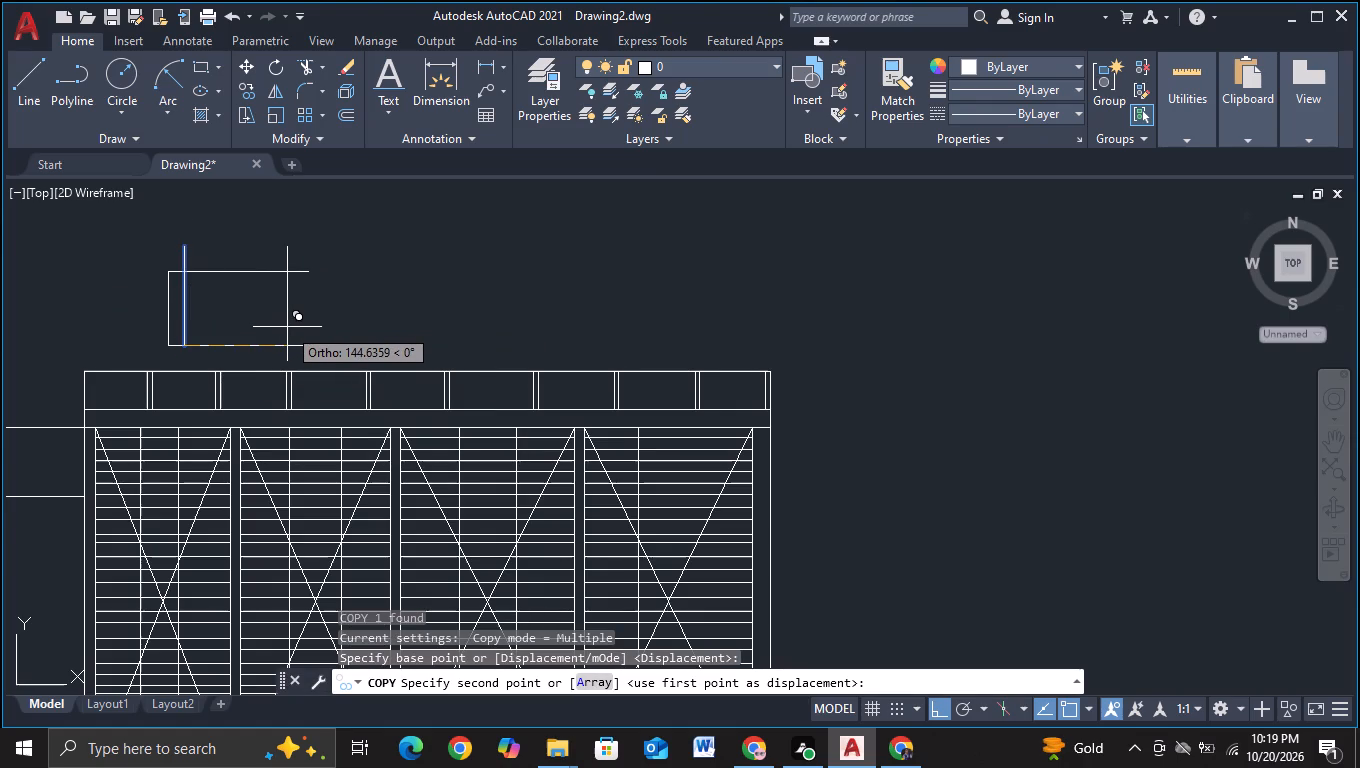
{"action": "left_click", "coordinate": [287, 327]}
{"action": "key", "text": "Escape"}
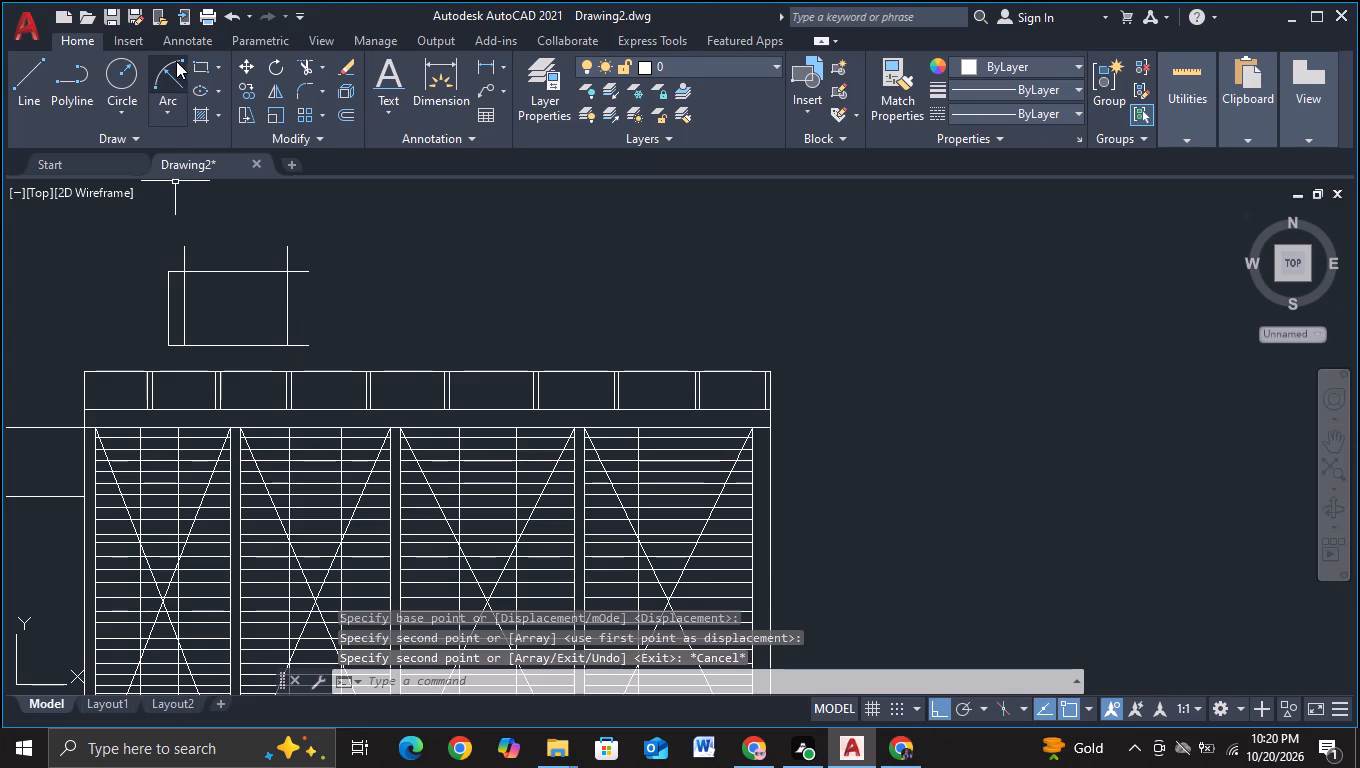
Trim the upper horizontal's ends to the two guides, and remove the guides and left side line, leaving only the two horizontals.
{"action": "left_click", "coordinate": [307, 68]}
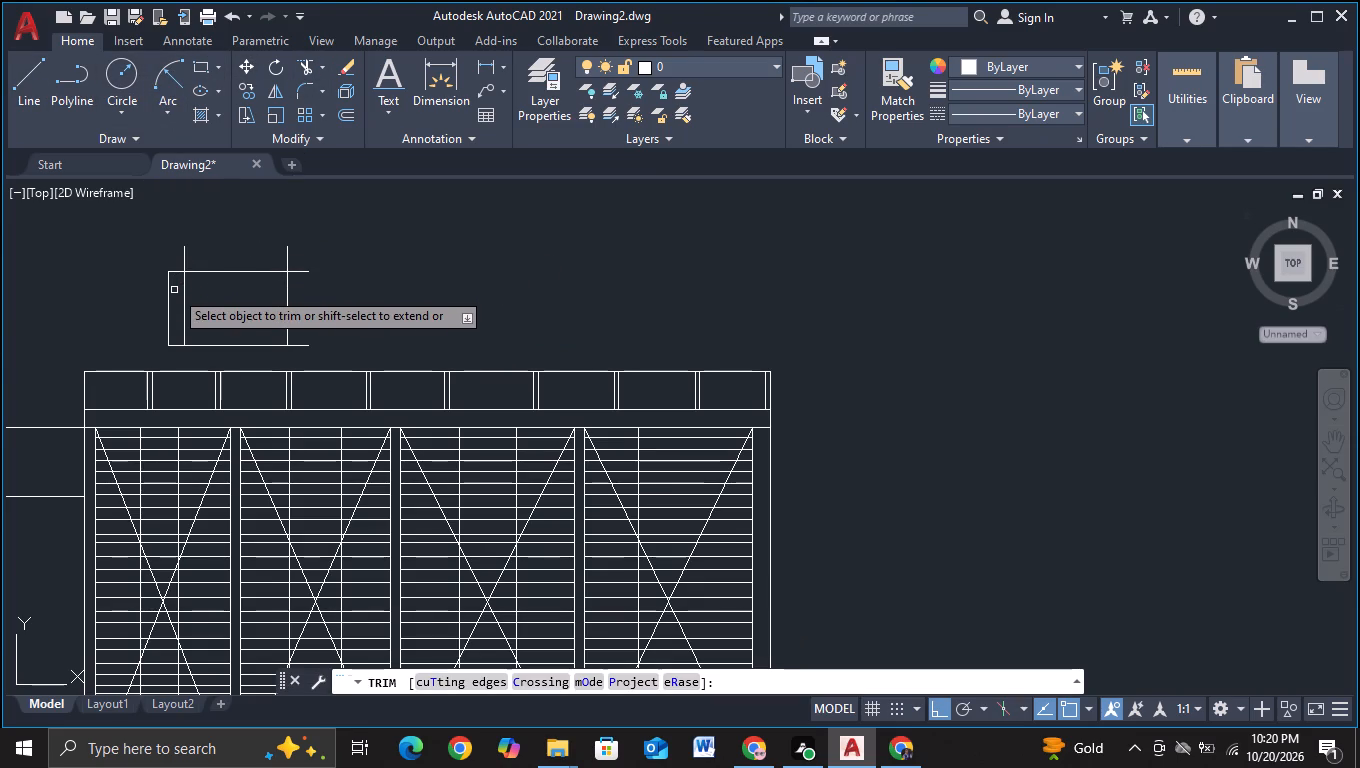
{"action": "left_click_drag", "start_coordinate": [174, 290], "coordinate": [156, 308]}
{"action": "left_click_drag", "start_coordinate": [177, 281], "coordinate": [180, 260]}
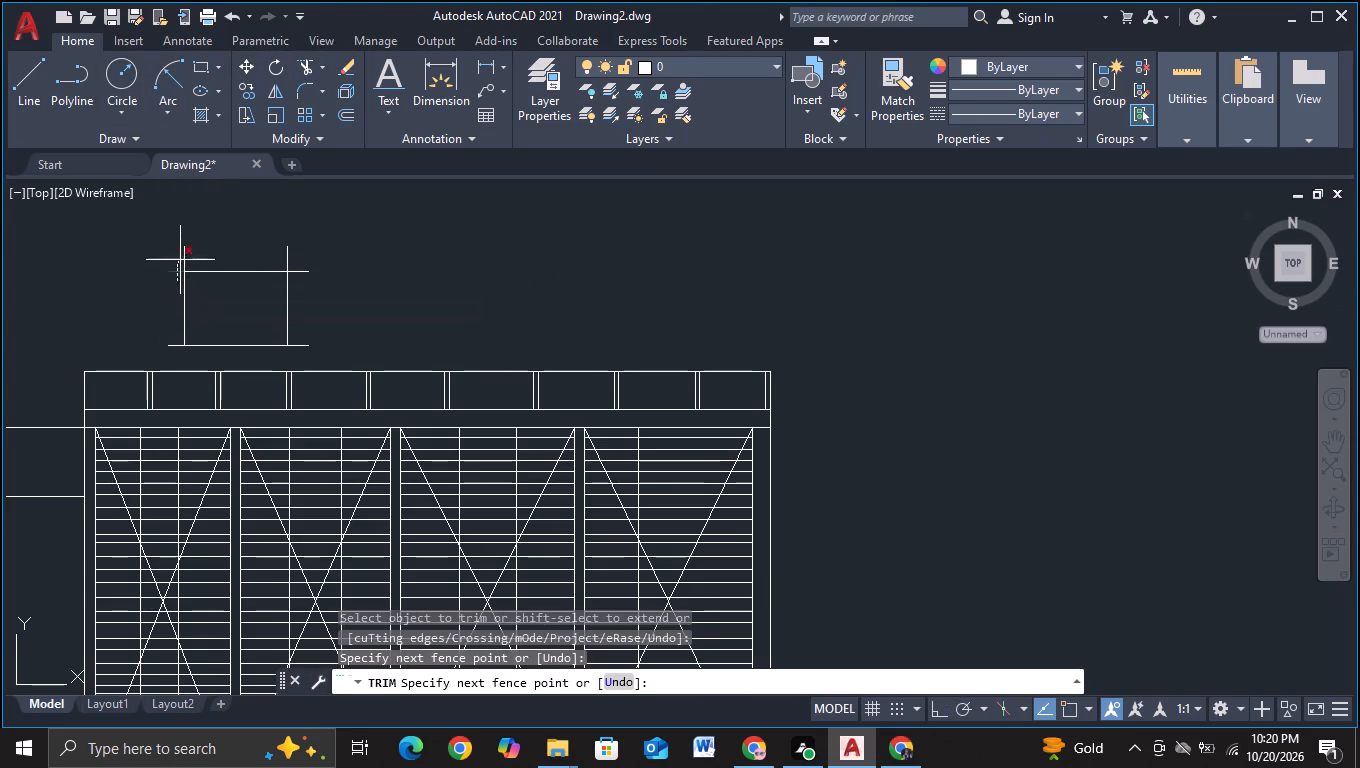
{"action": "left_click_drag", "start_coordinate": [180, 260], "coordinate": [297, 274]}
{"action": "left_click_drag", "start_coordinate": [159, 310], "coordinate": [297, 306]}
{"action": "left_click_drag", "start_coordinate": [297, 306], "coordinate": [313, 306]}
{"action": "key", "text": "Escape"}
Close the trapezoid with slanted side lines joining each end of the shorter top line to the matching end of the bottom line.
{"action": "left_click", "coordinate": [38, 114]}
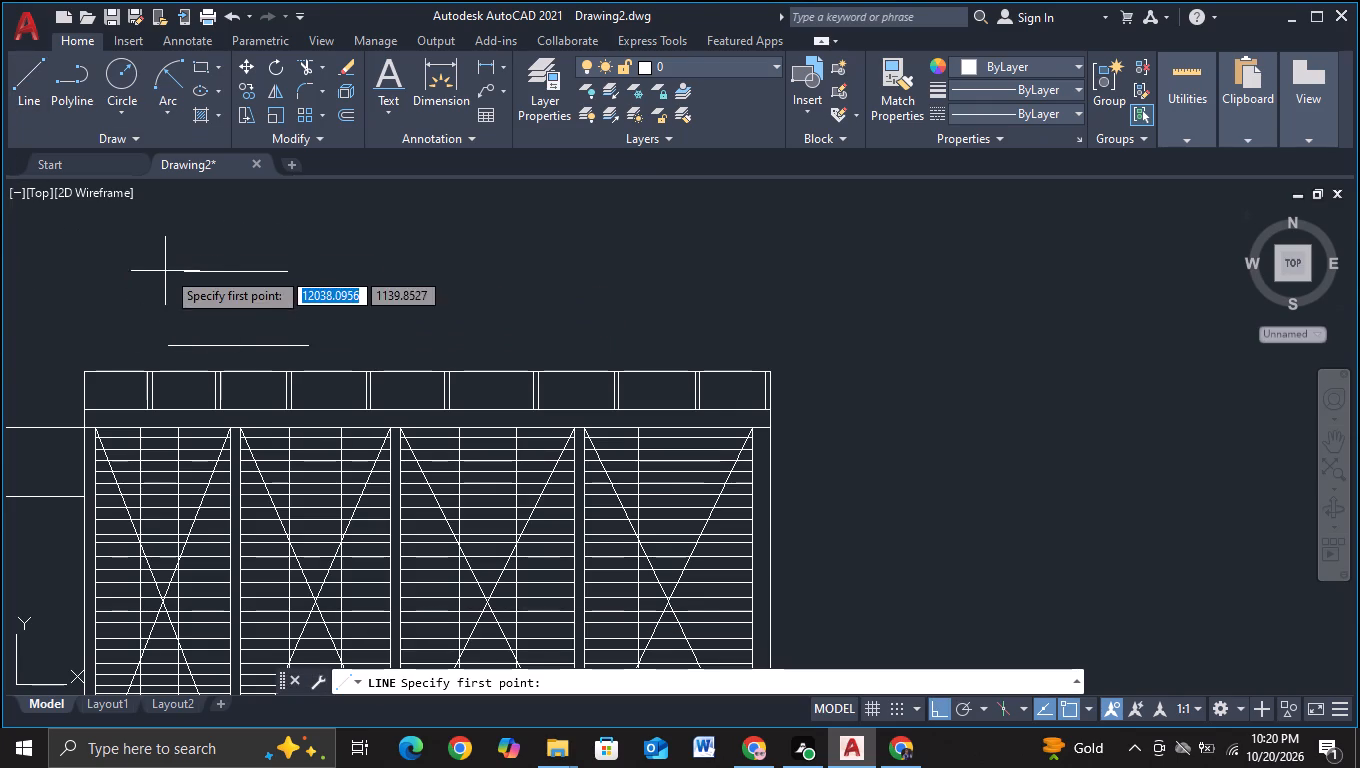
{"action": "left_click", "coordinate": [190, 268]}
{"action": "left_click", "coordinate": [168, 344]}
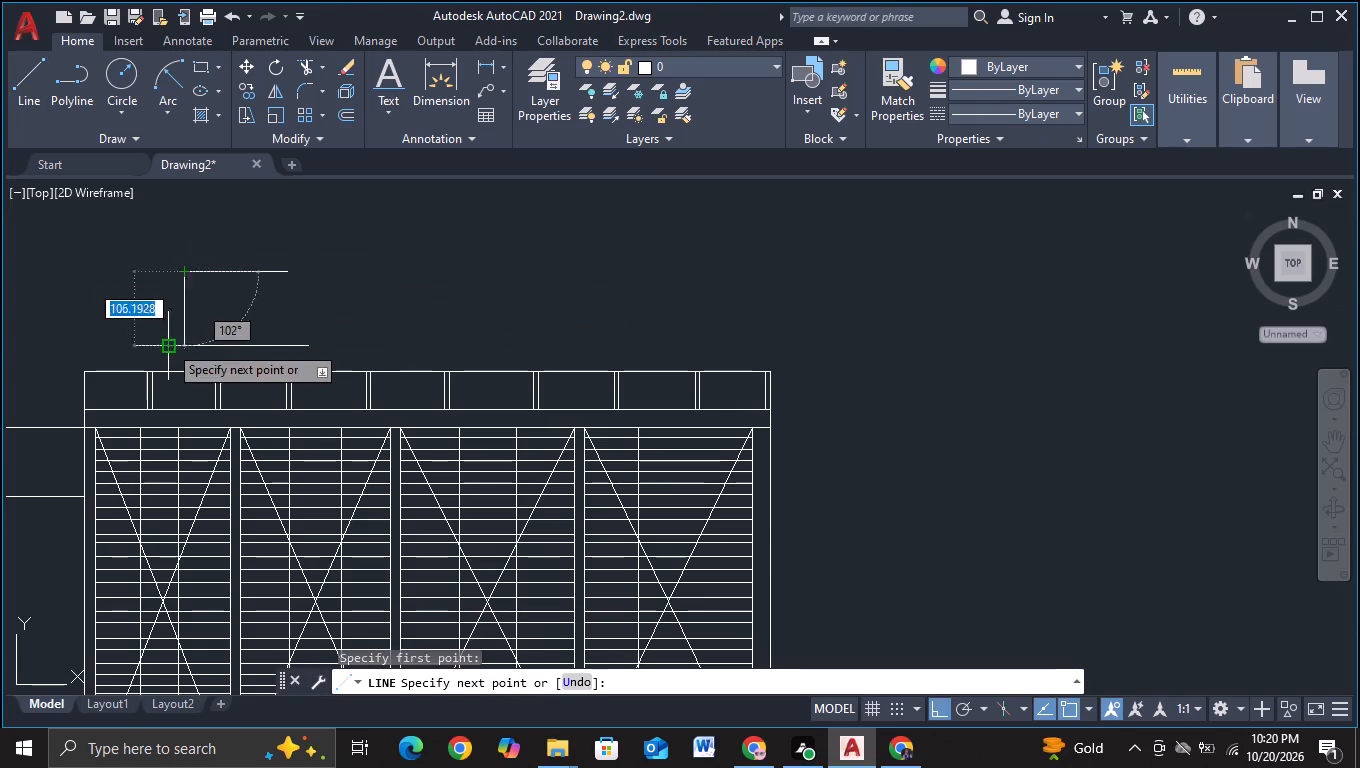
{"action": "key", "text": "Escape"}
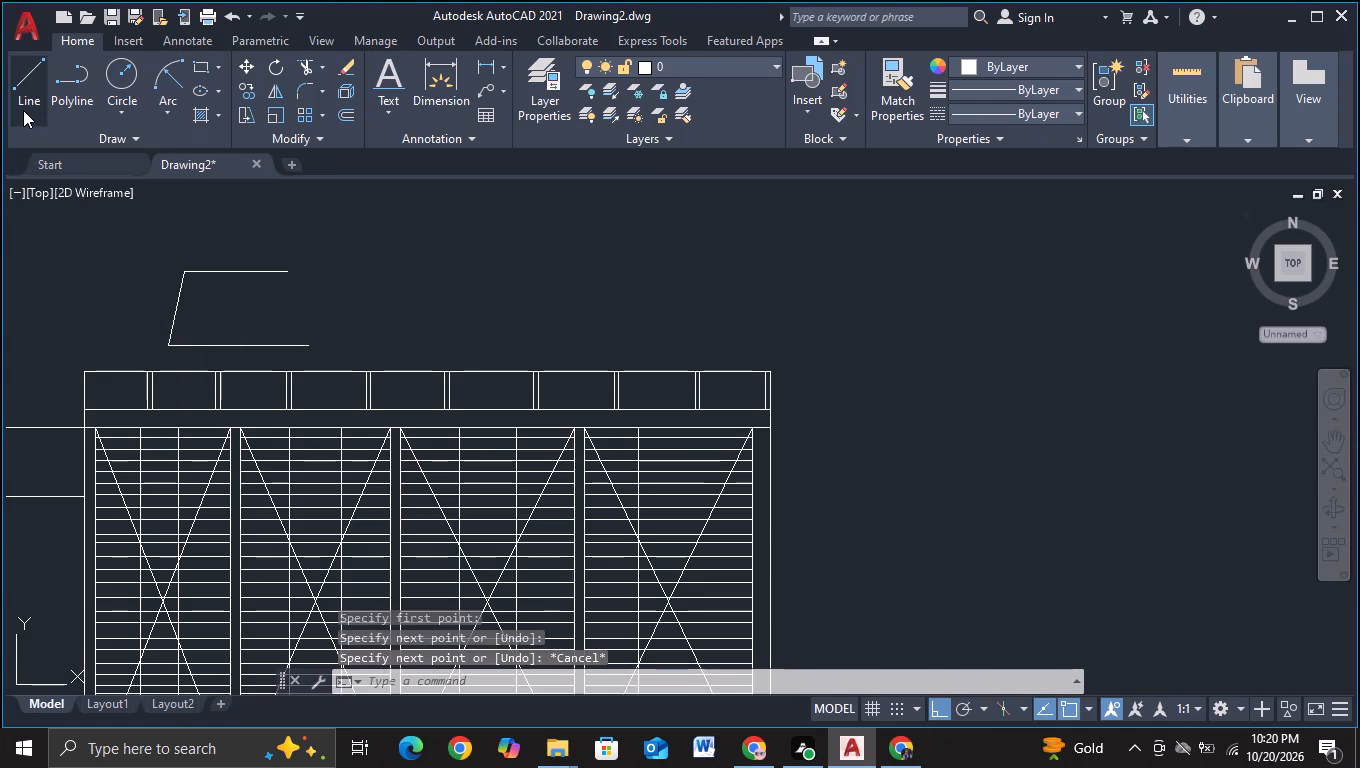
{"action": "left_click", "coordinate": [23, 110]}
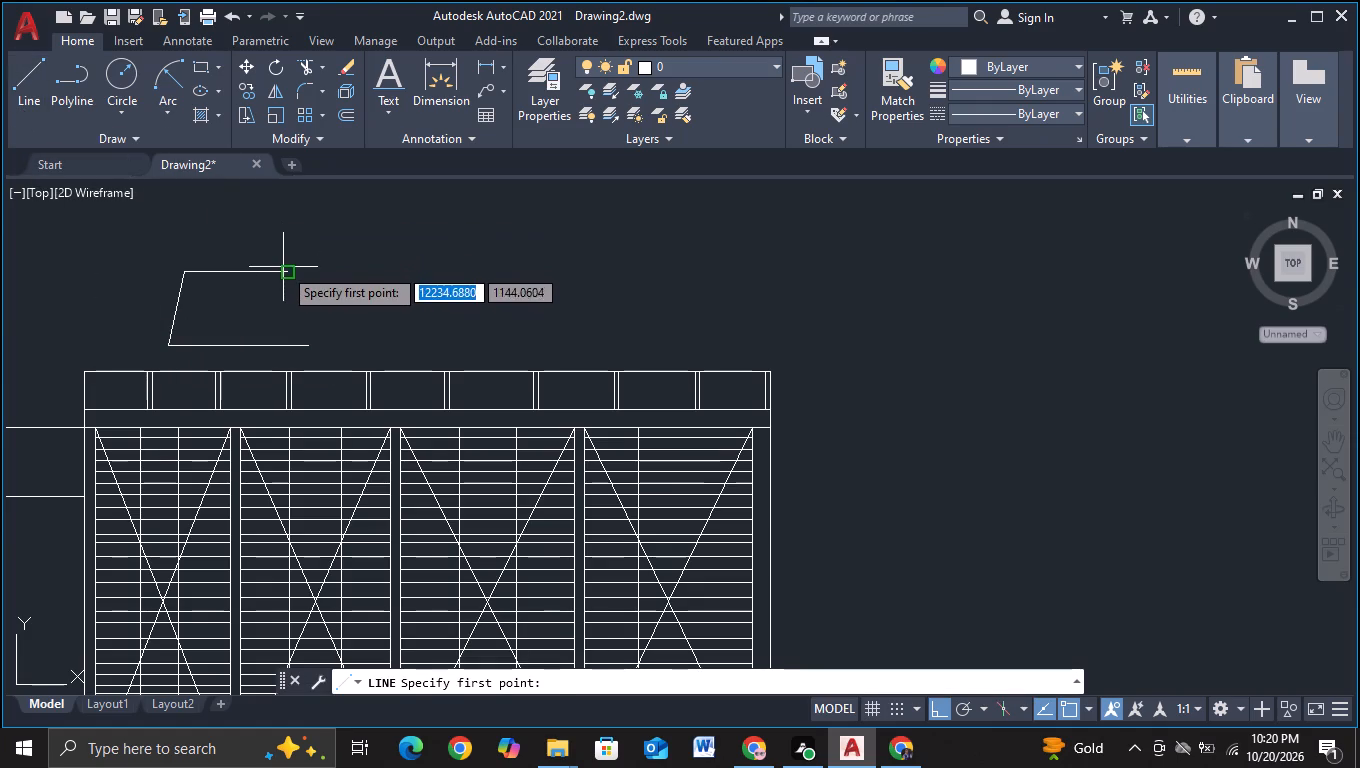
{"action": "left_click", "coordinate": [283, 268]}
{"action": "left_click", "coordinate": [308, 342]}
{"action": "key", "text": "Escape"}
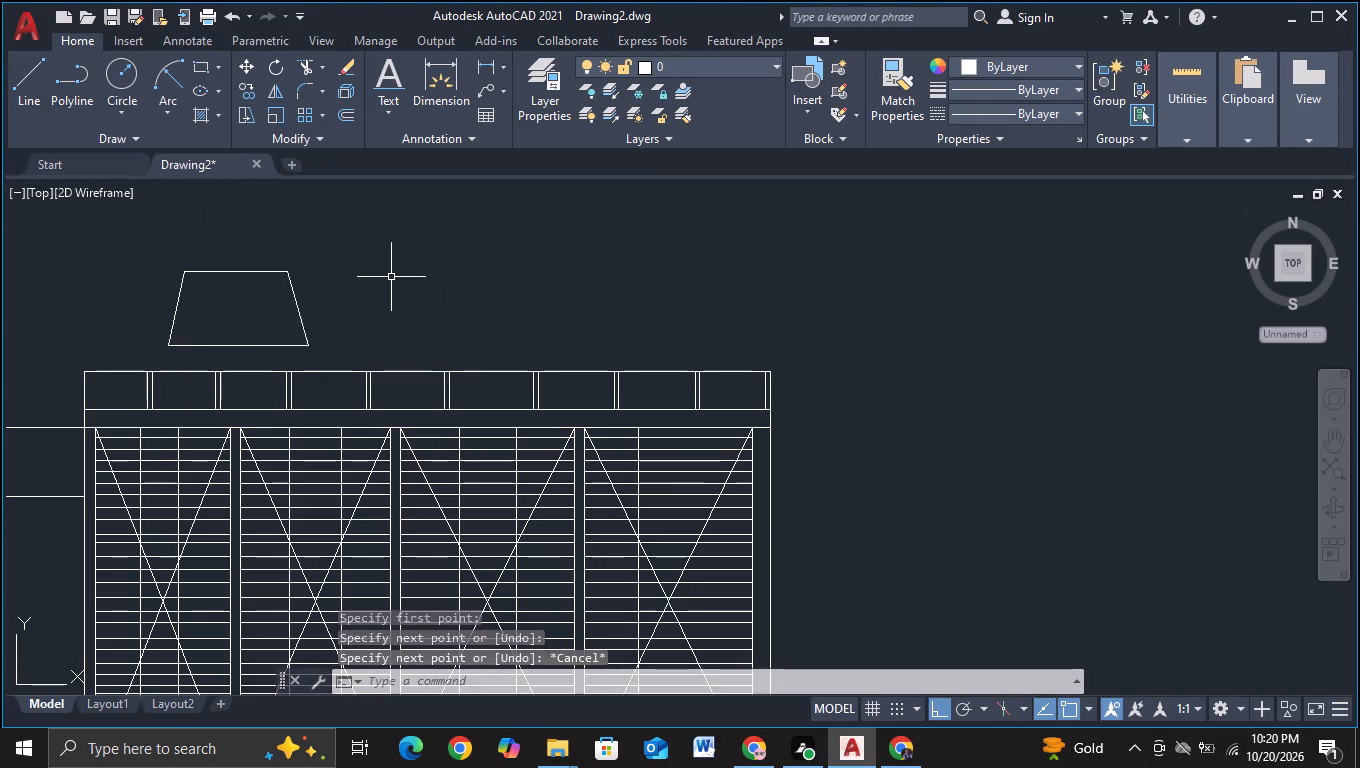
Draw a thin rectangular cap about 187 units wide and 15 units high along the trapezoid's top line, overhanging both ends.
{"action": "middle_click_drag", "start_coordinate": [393, 276], "coordinate": [566, 279]}
{"action": "middle_click_drag", "start_coordinate": [578, 284], "coordinate": [625, 287]}
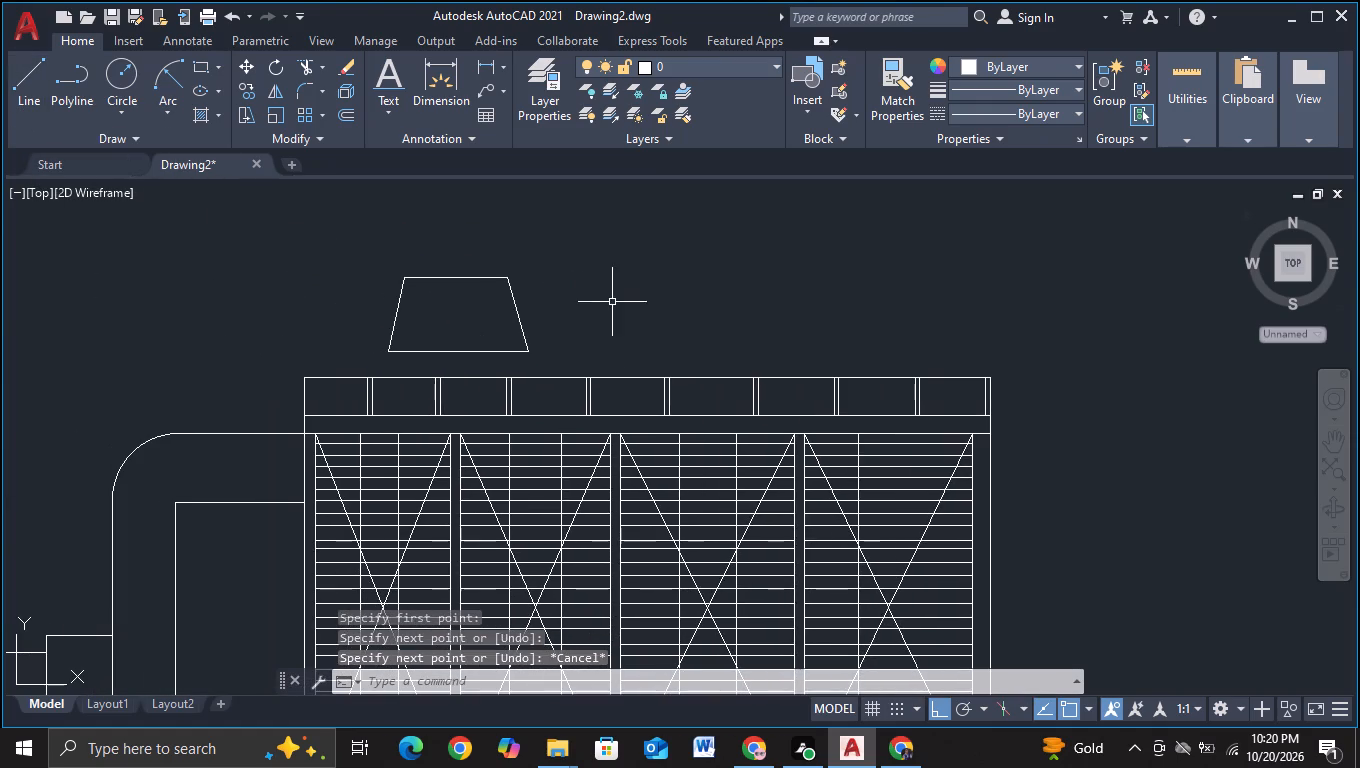
{"action": "left_click", "coordinate": [23, 82]}
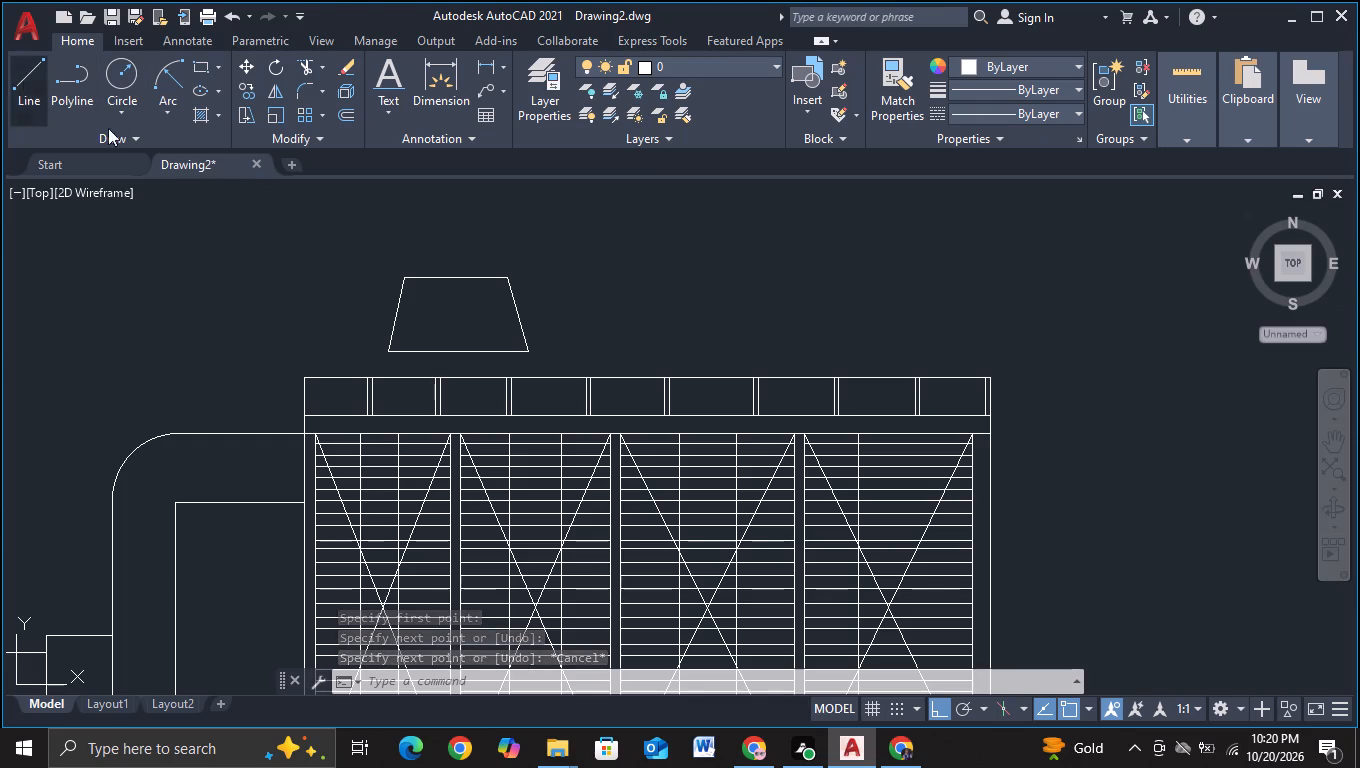
{"action": "left_click", "coordinate": [411, 271]}
{"action": "scroll", "coordinate": [383, 271], "scroll_direction": "up", "scroll_amount": 1}
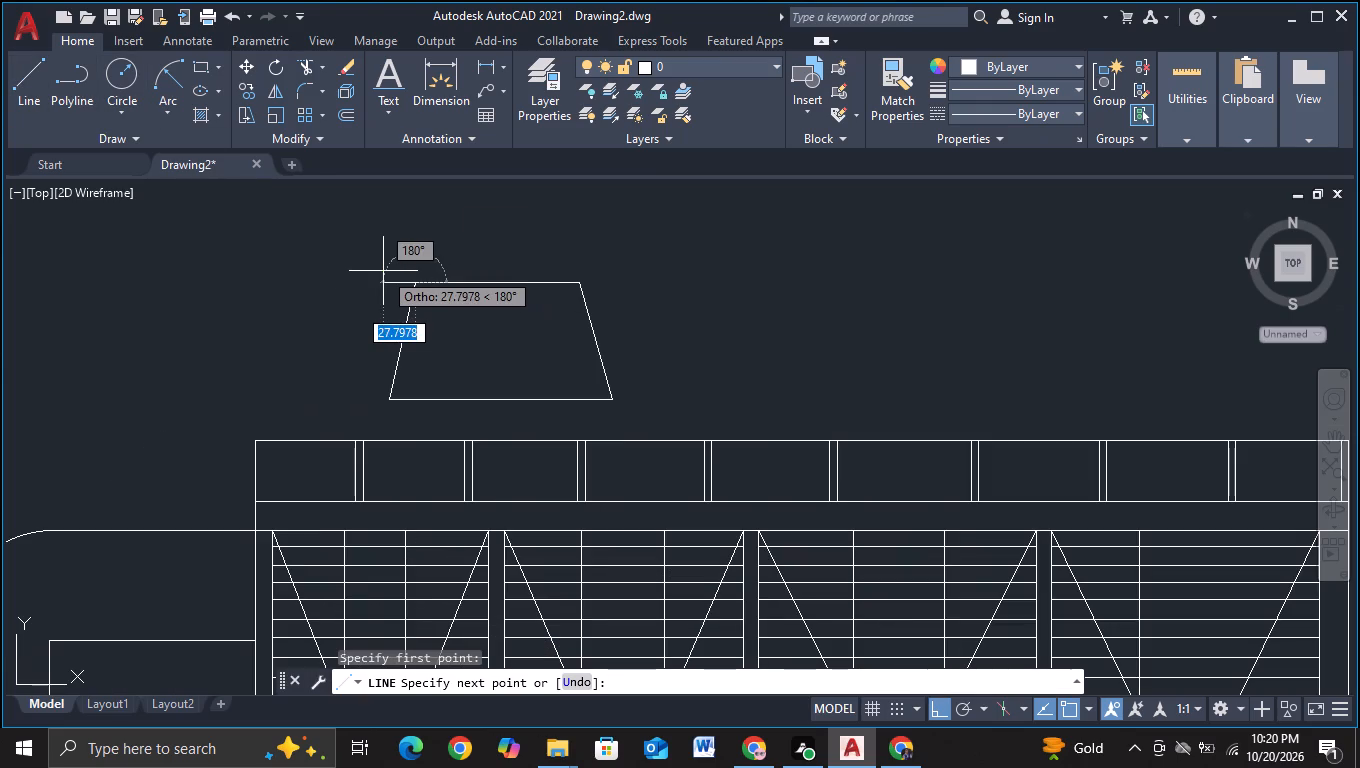
{"action": "left_click", "coordinate": [390, 272]}
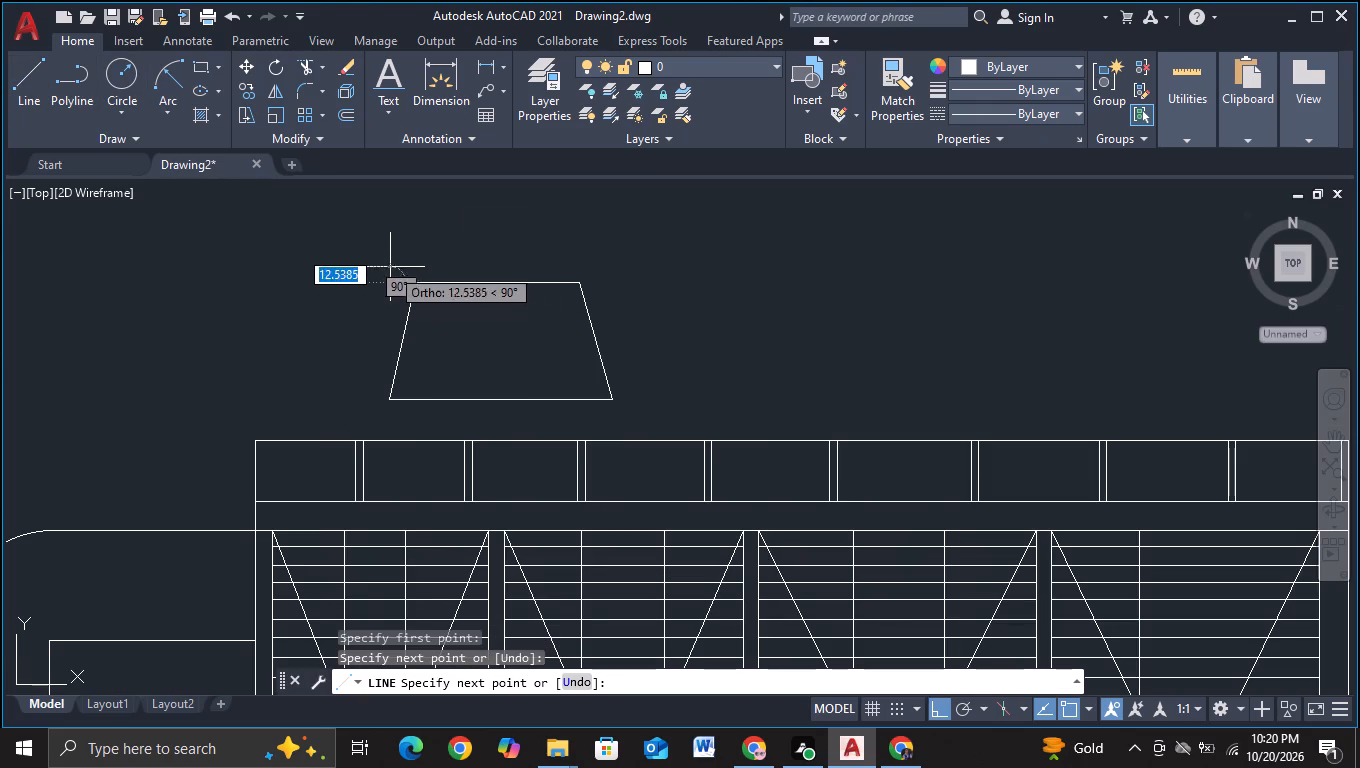
{"action": "left_click", "coordinate": [390, 265]}
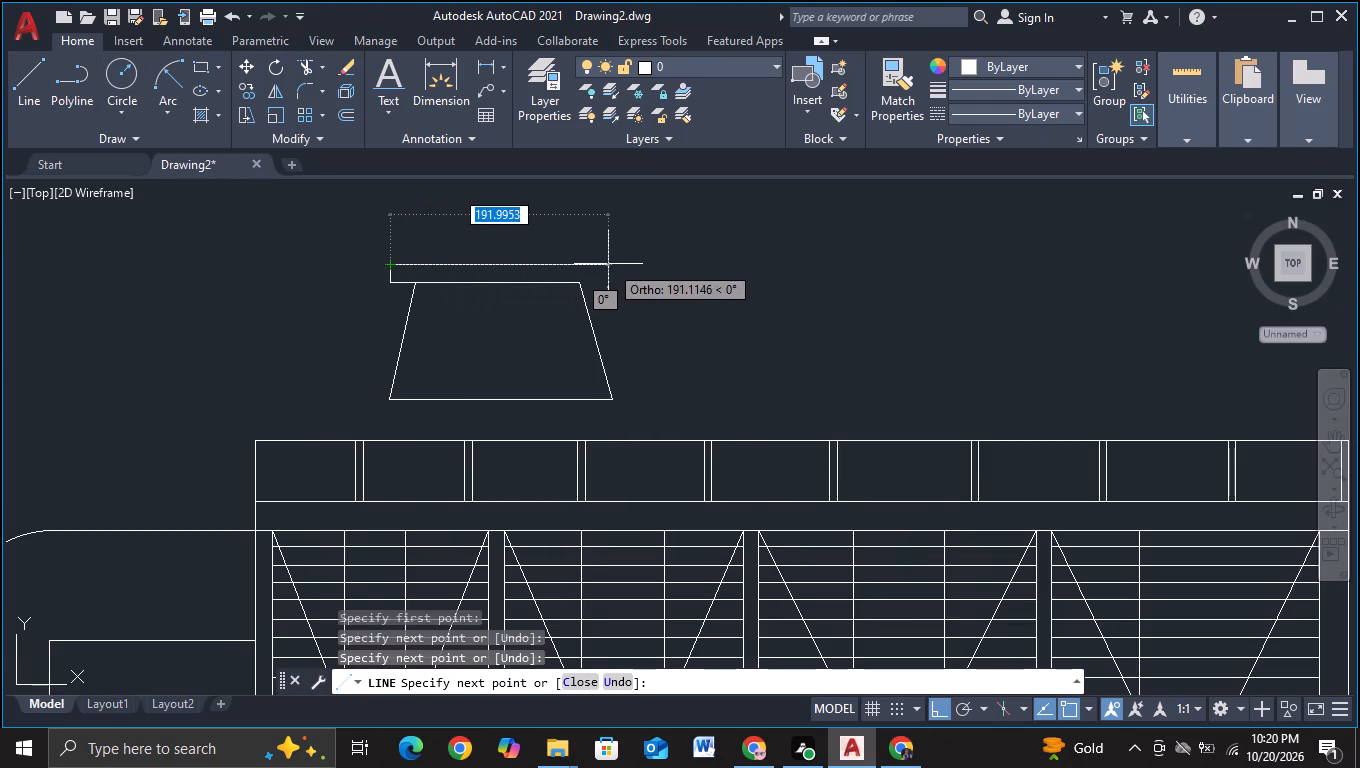
{"action": "left_click", "coordinate": [603, 264]}
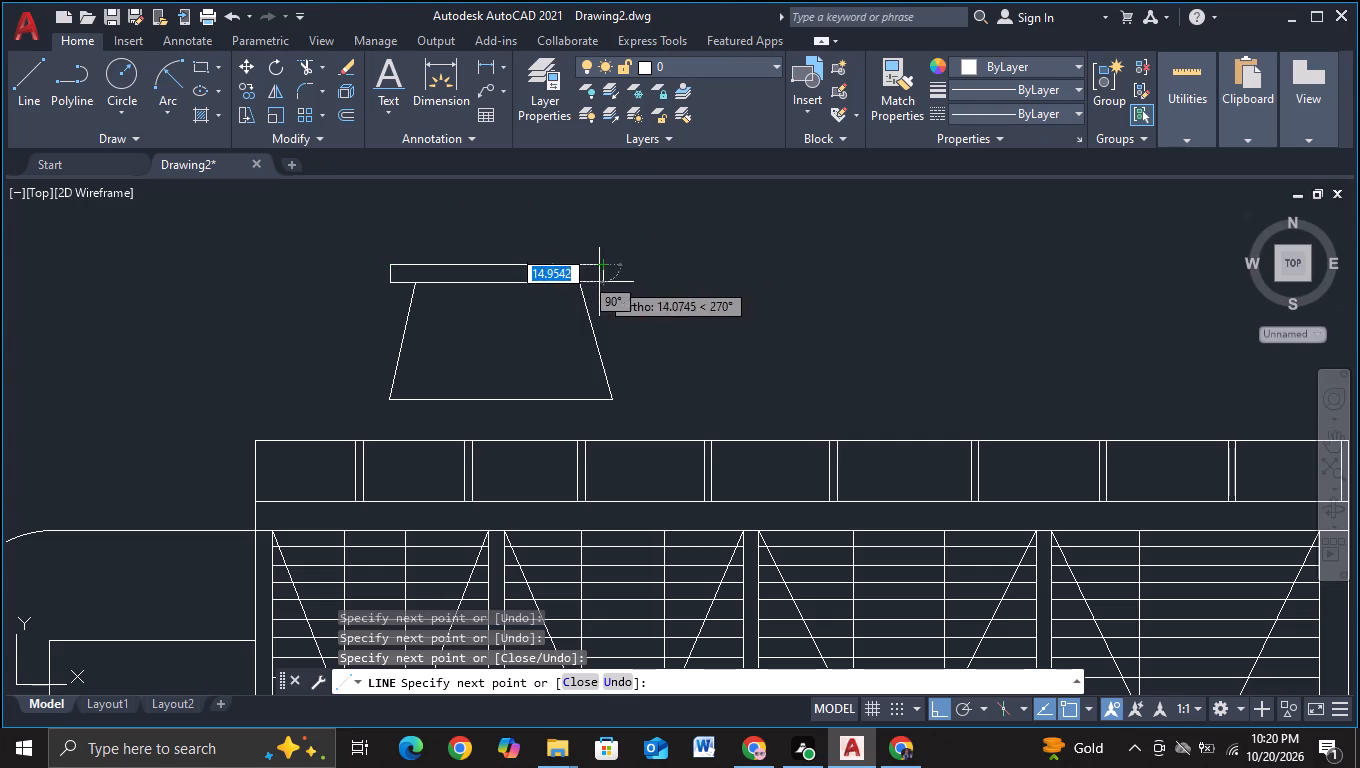
{"action": "left_click", "coordinate": [603, 283]}
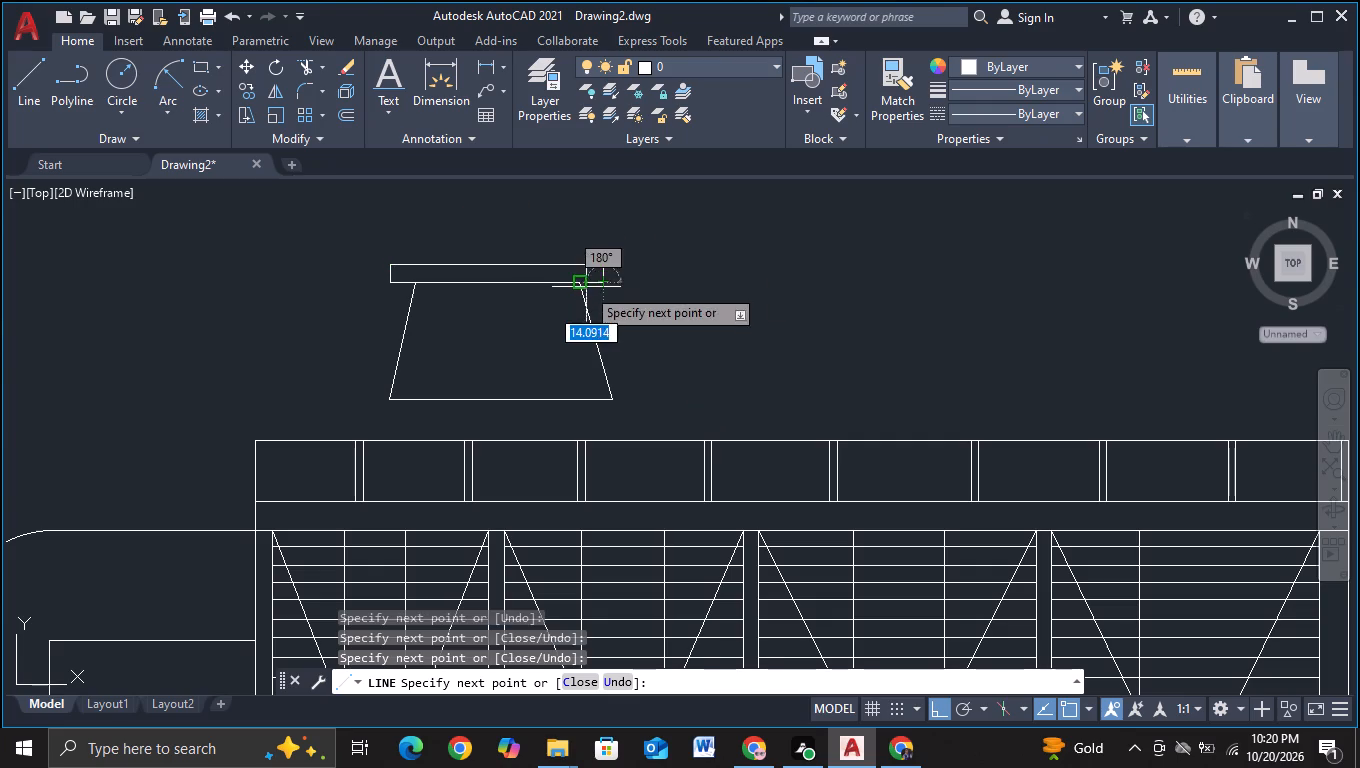
{"action": "left_click", "coordinate": [586, 287]}
{"action": "key", "text": "Escape"}
{"action": "middle_click_drag", "start_coordinate": [676, 328], "coordinate": [709, 323]}
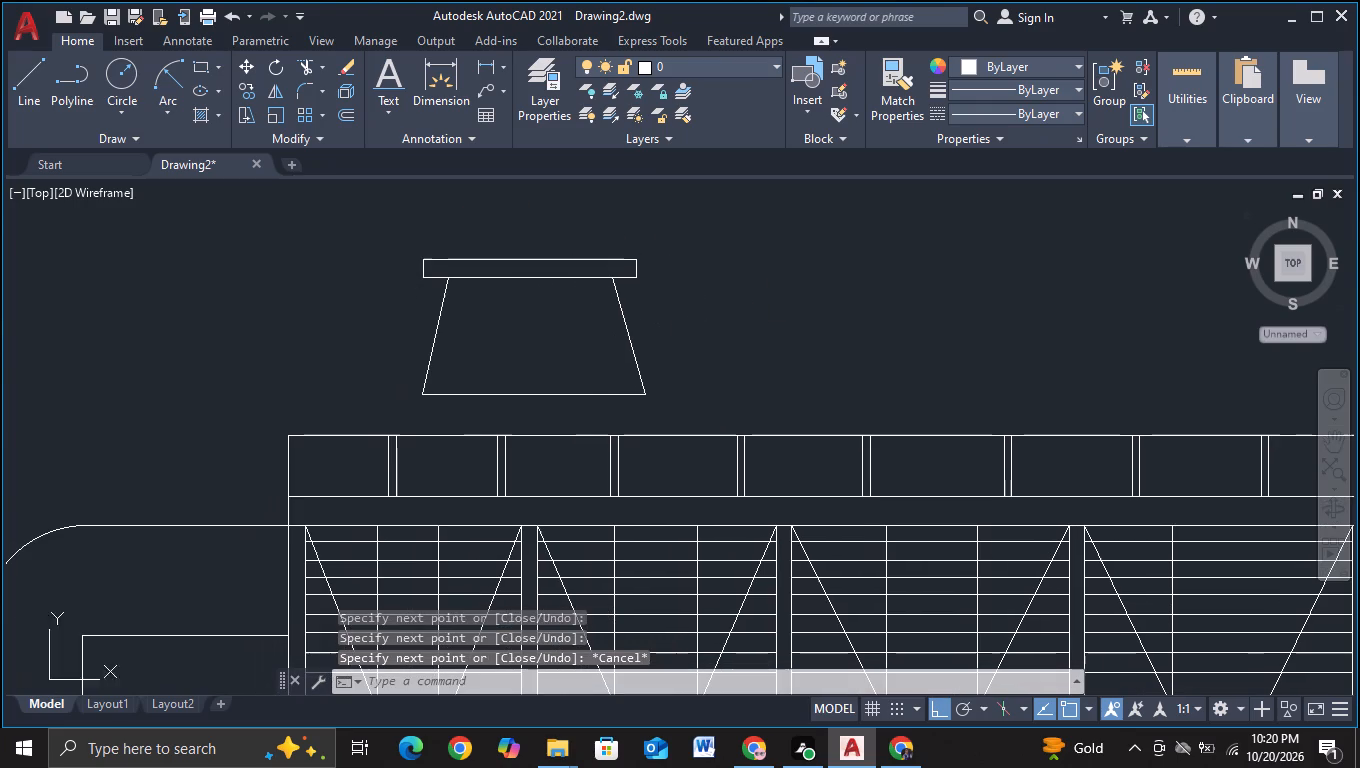
Move the cap about 1.8 units horizontally to the right with object snap off, keeping it on the trapezoid's top edge.
{"action": "left_click", "coordinate": [397, 243]}
{"action": "left_click", "coordinate": [651, 283]}
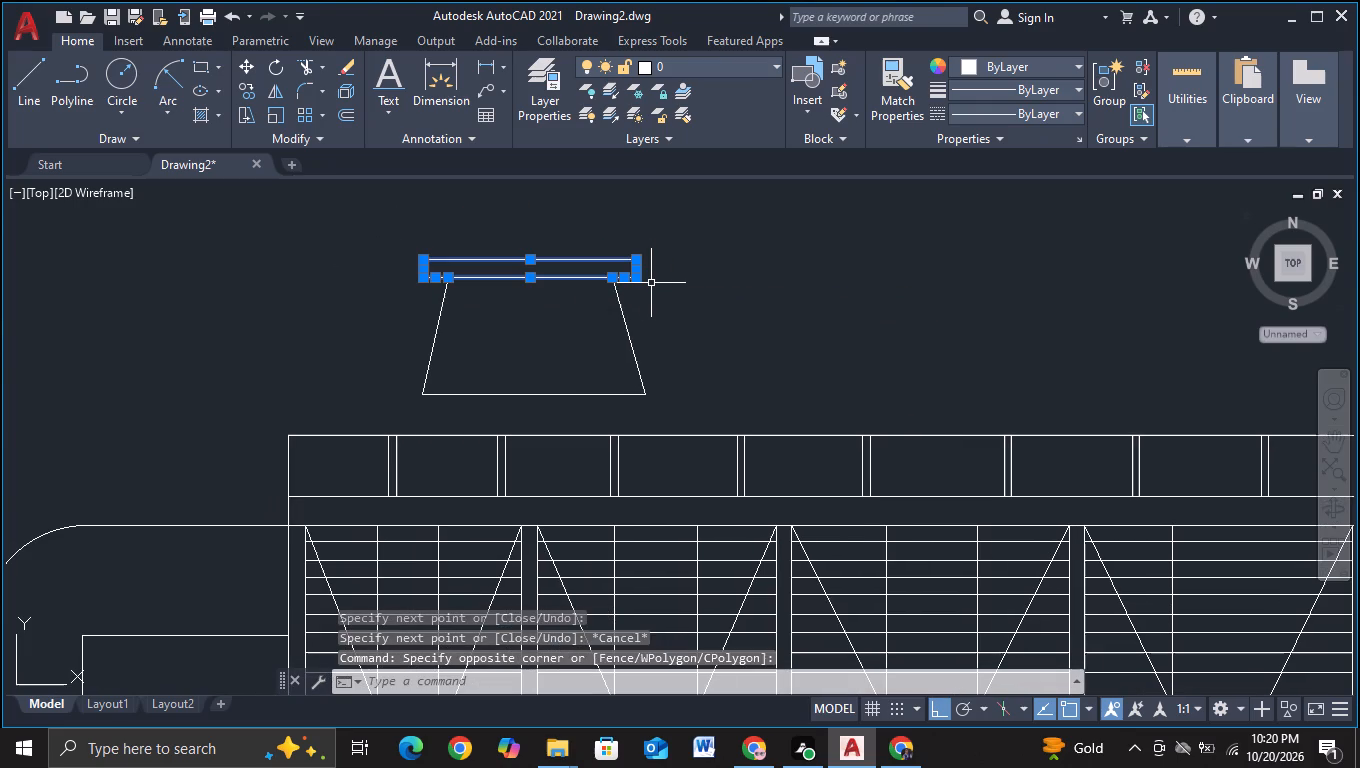
{"action": "key", "text": "m"}
{"action": "left_click", "coordinate": [687, 328]}
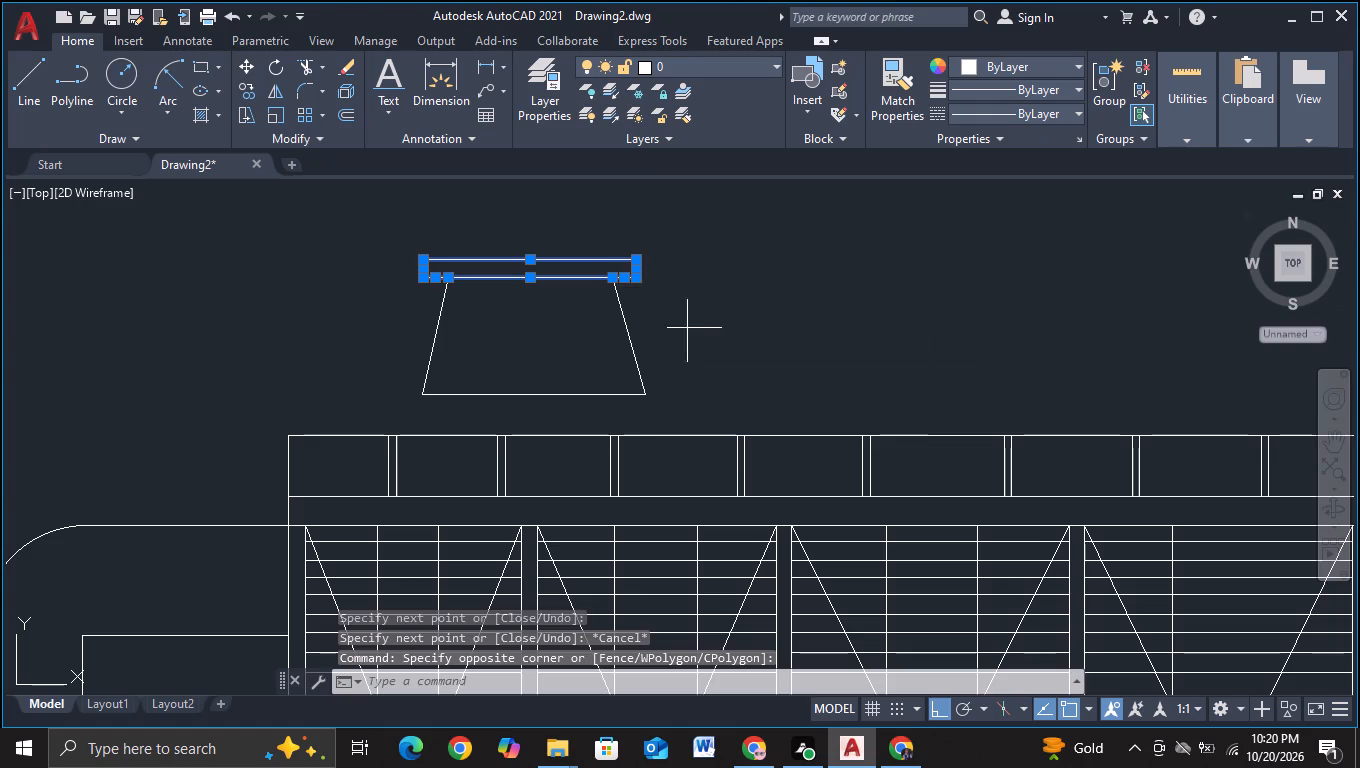
{"action": "left_click", "coordinate": [546, 267]}
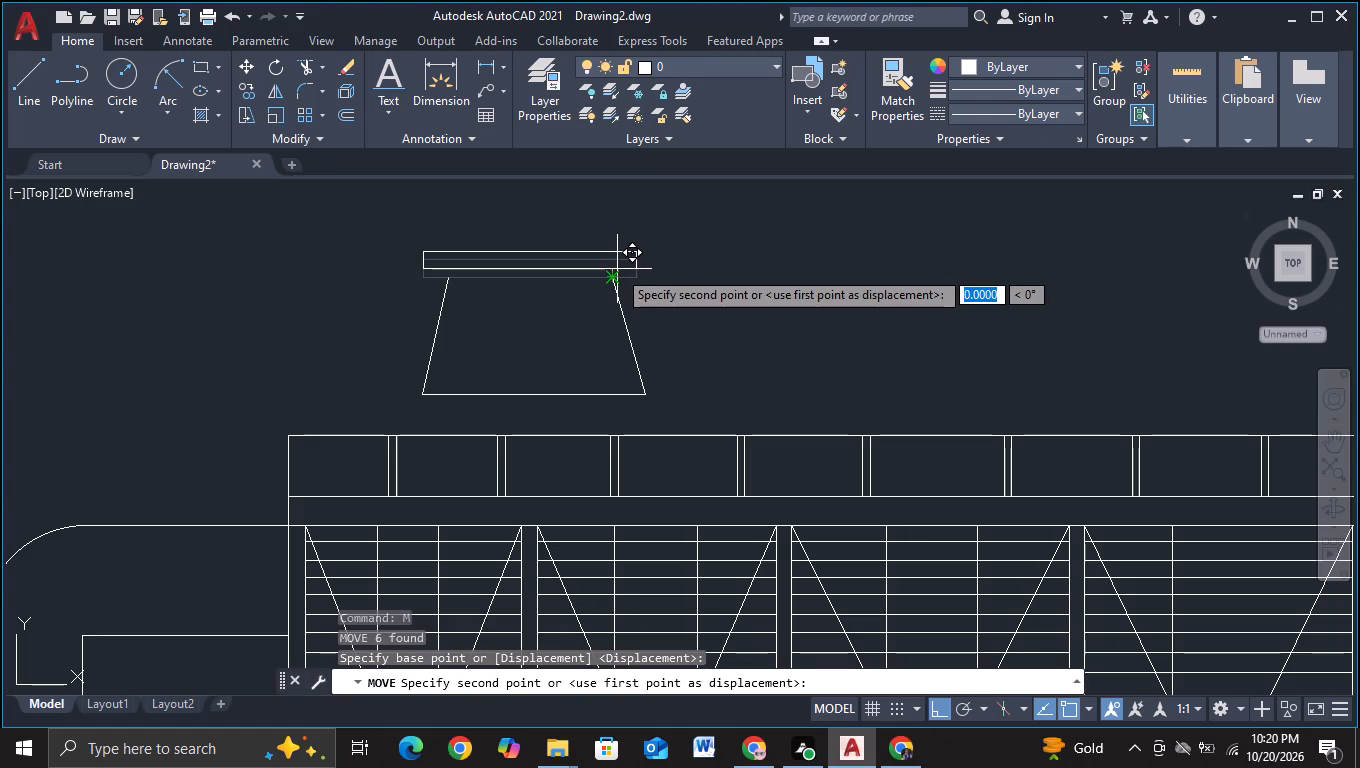
{"action": "scroll", "coordinate": [617, 269], "scroll_direction": "up", "scroll_amount": 1}
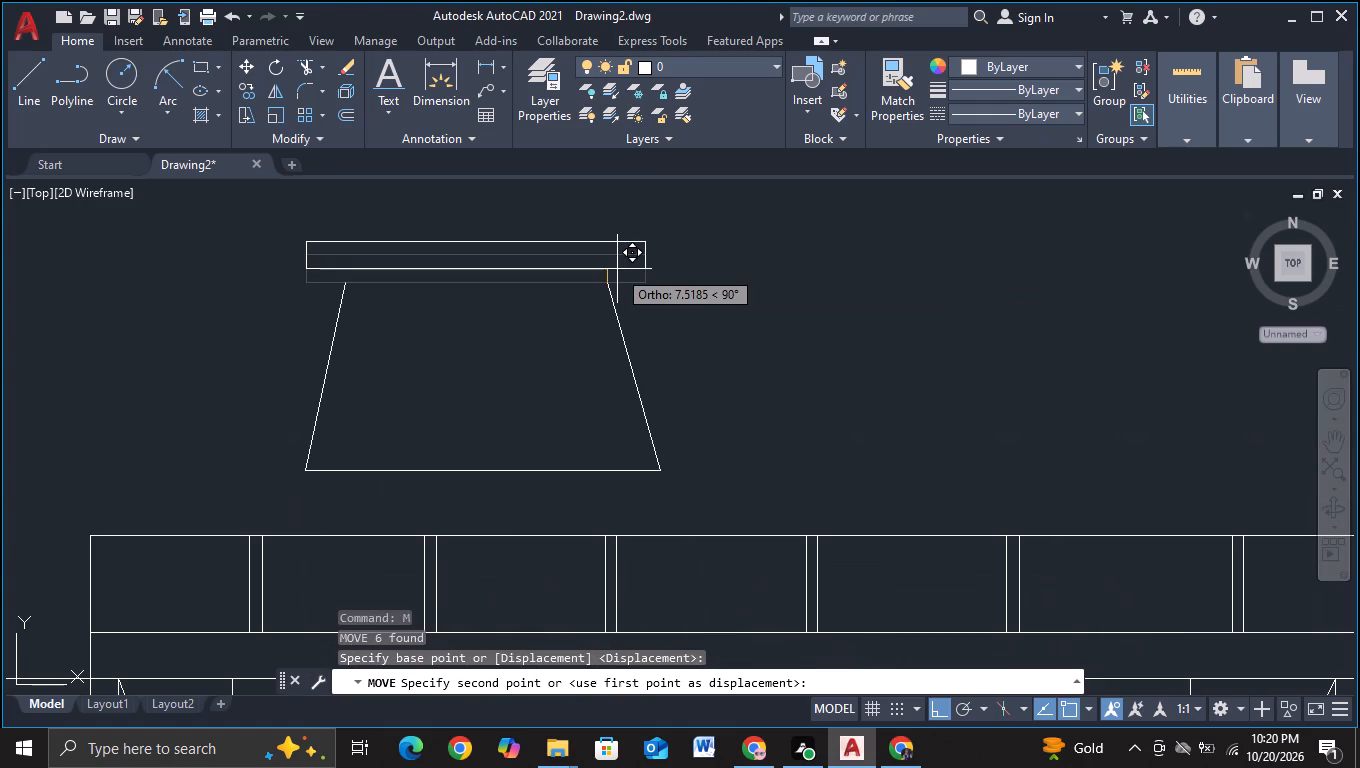
{"action": "key", "text": "F3"}
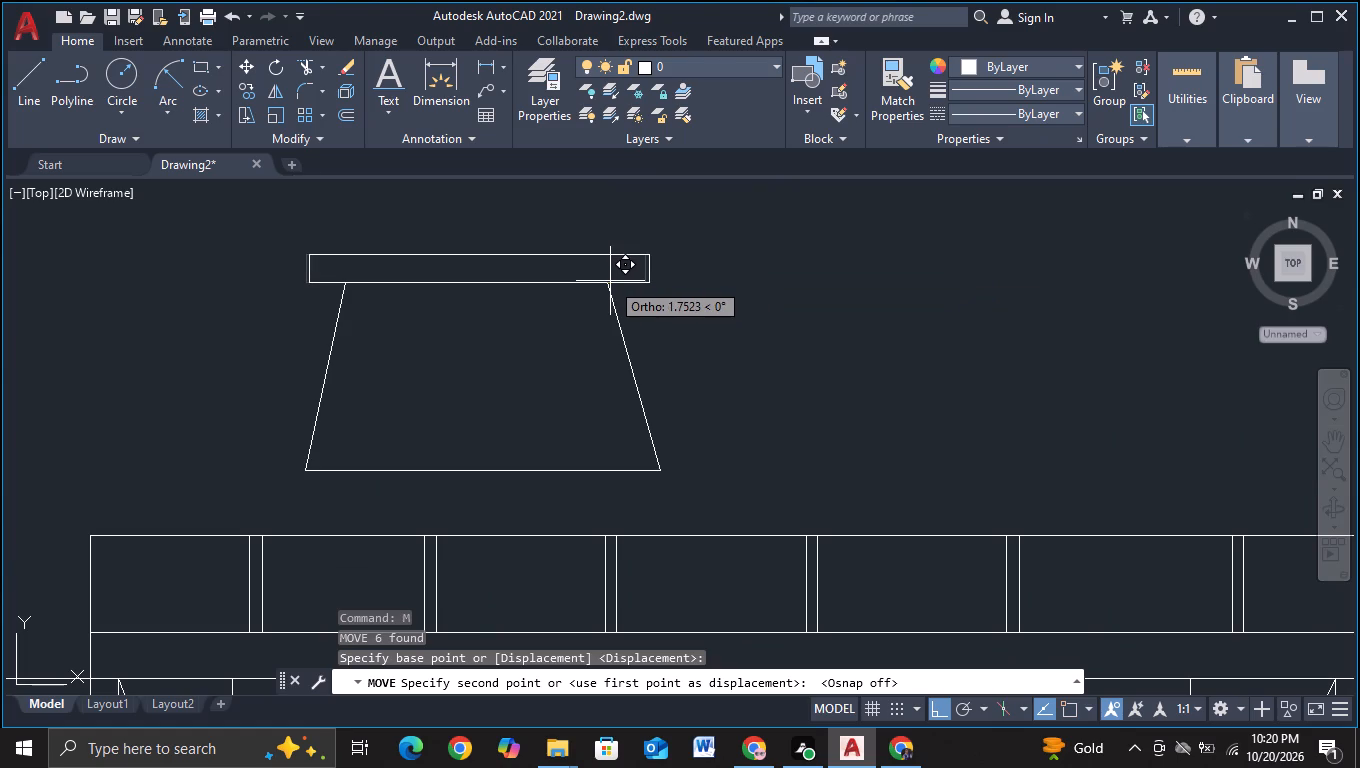
{"action": "left_click", "coordinate": [610, 281]}
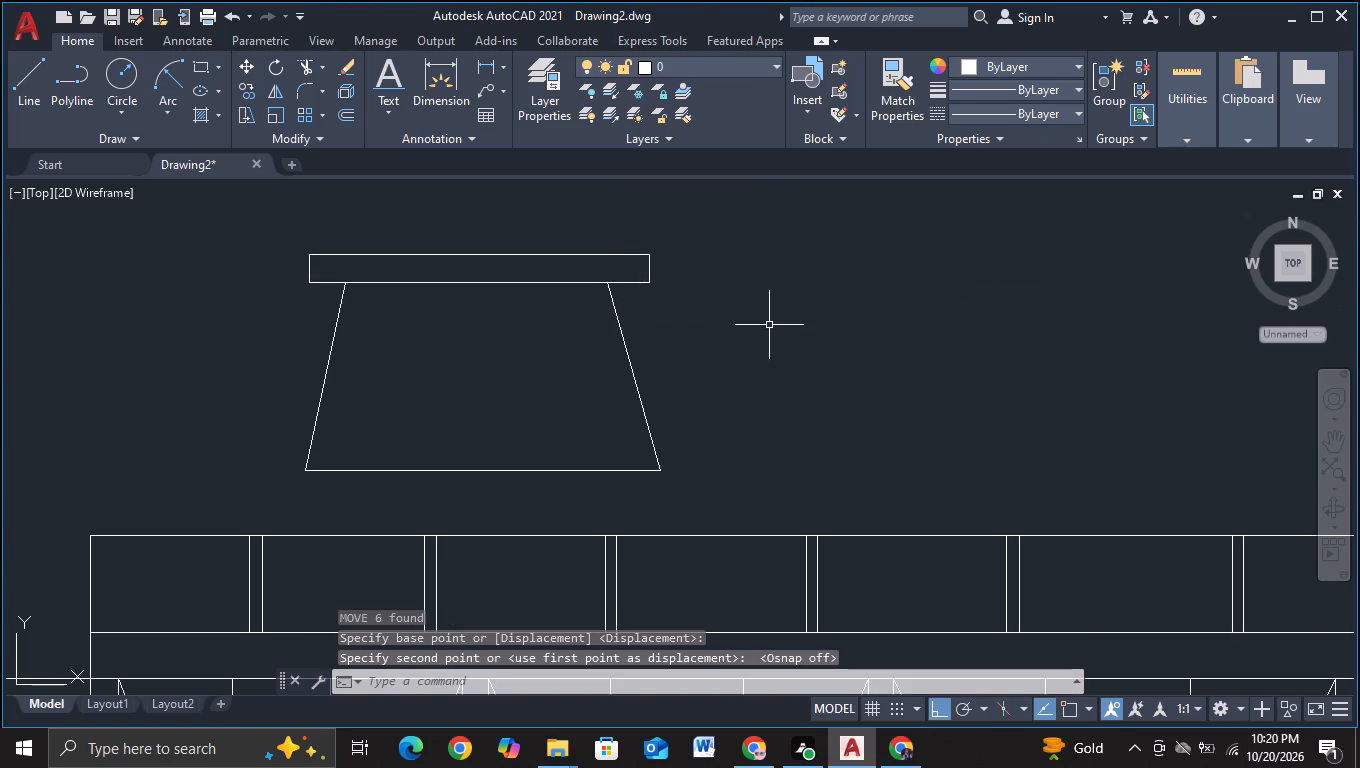
With object snap on, draw an inward-curving start-end-radius arc, radius about 250 units, from the trapezoid's bottom-left corner to its top-left corner.
{"action": "scroll", "coordinate": [760, 353], "scroll_direction": "down", "scroll_amount": 1}
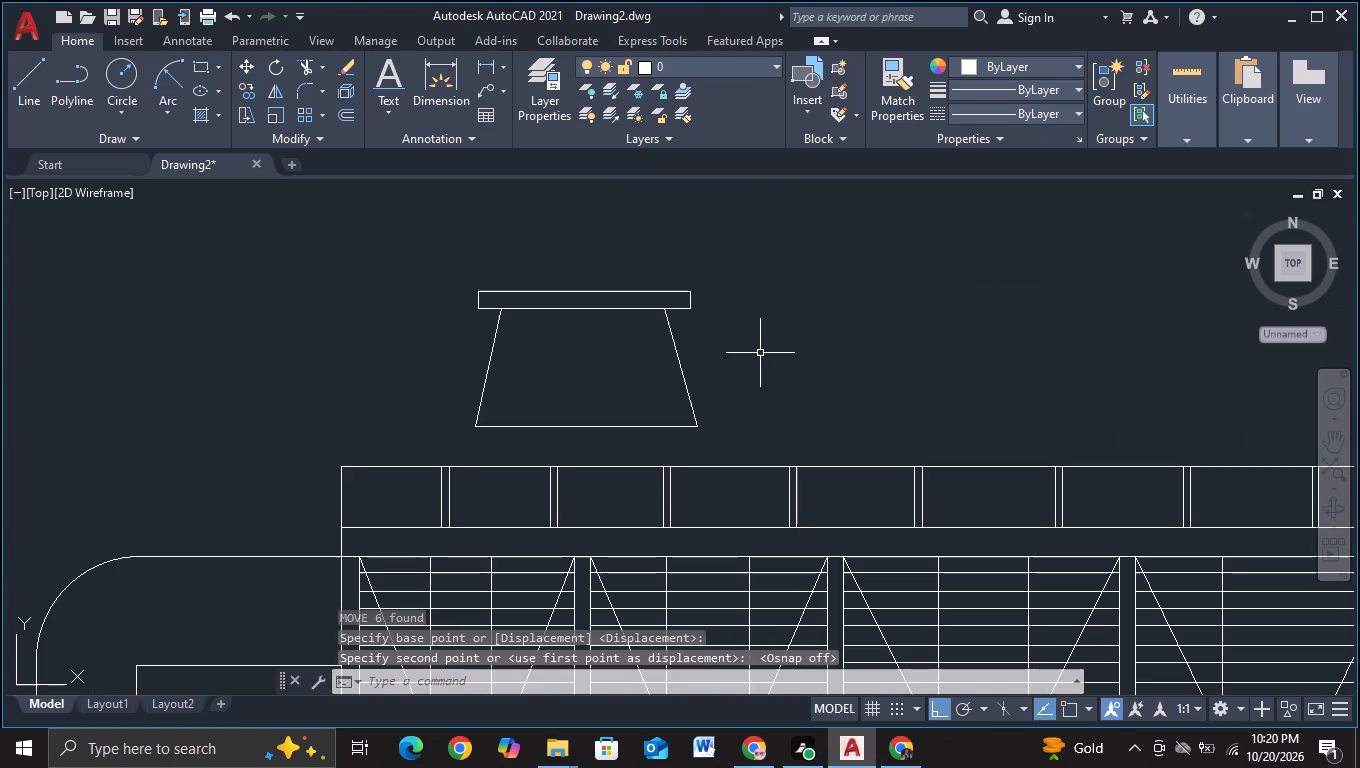
{"action": "middle_click_drag", "start_coordinate": [753, 355], "coordinate": [739, 316]}
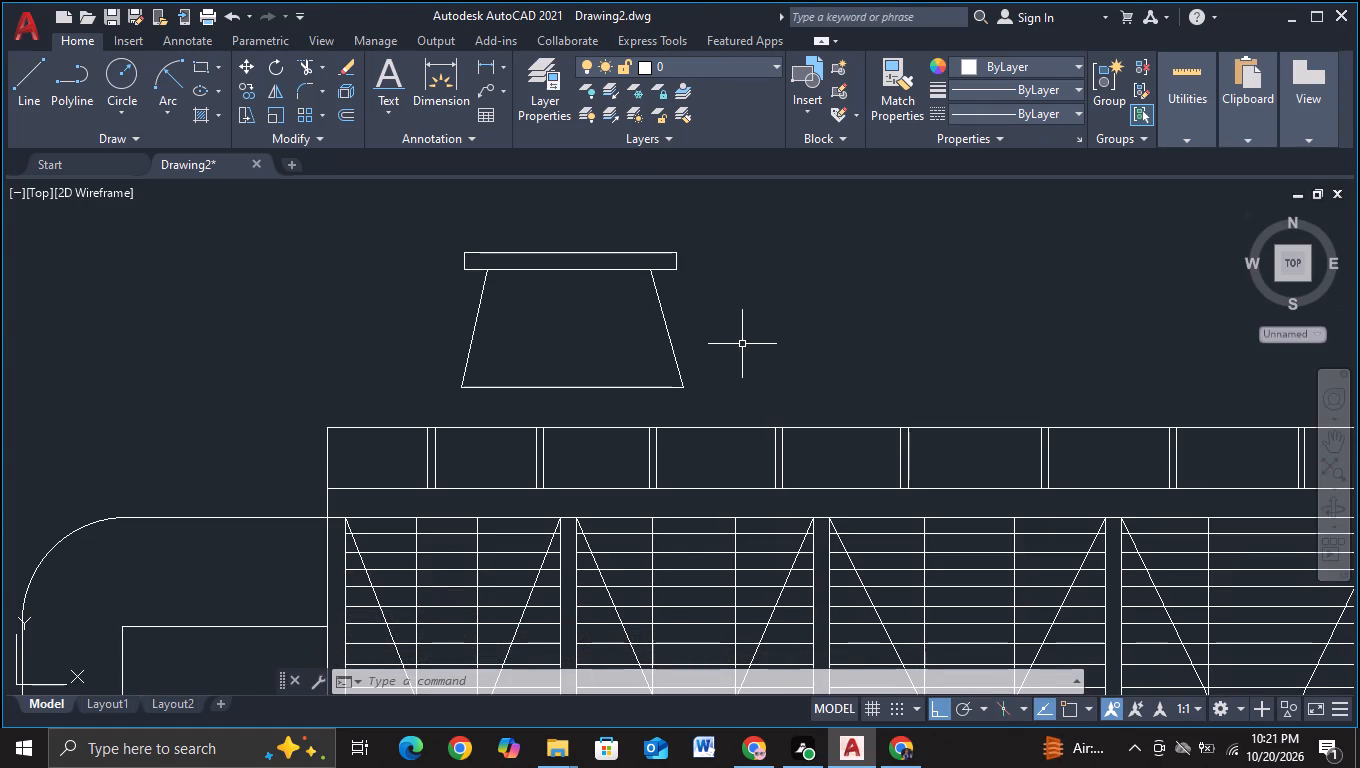
{"action": "left_click", "coordinate": [156, 75]}
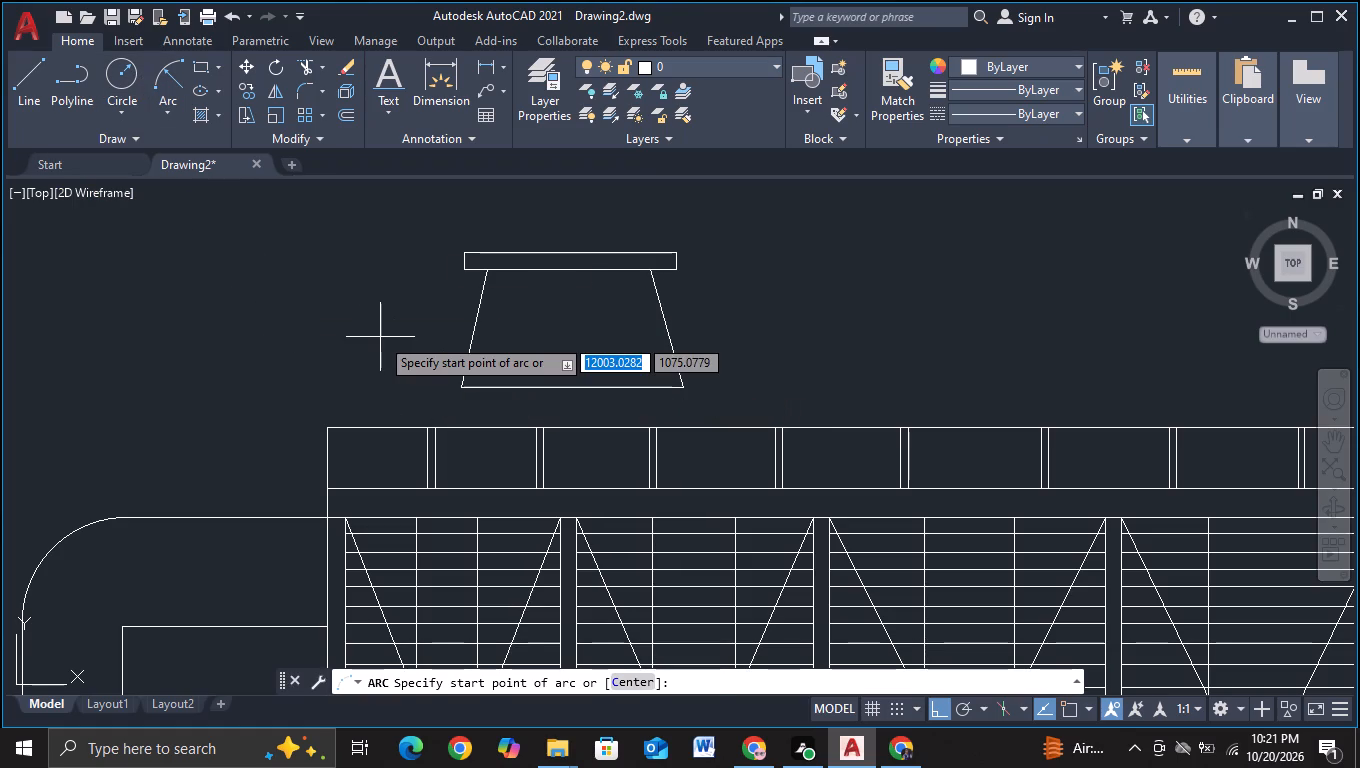
{"action": "key", "text": "F3"}
{"action": "left_click", "coordinate": [460, 386]}
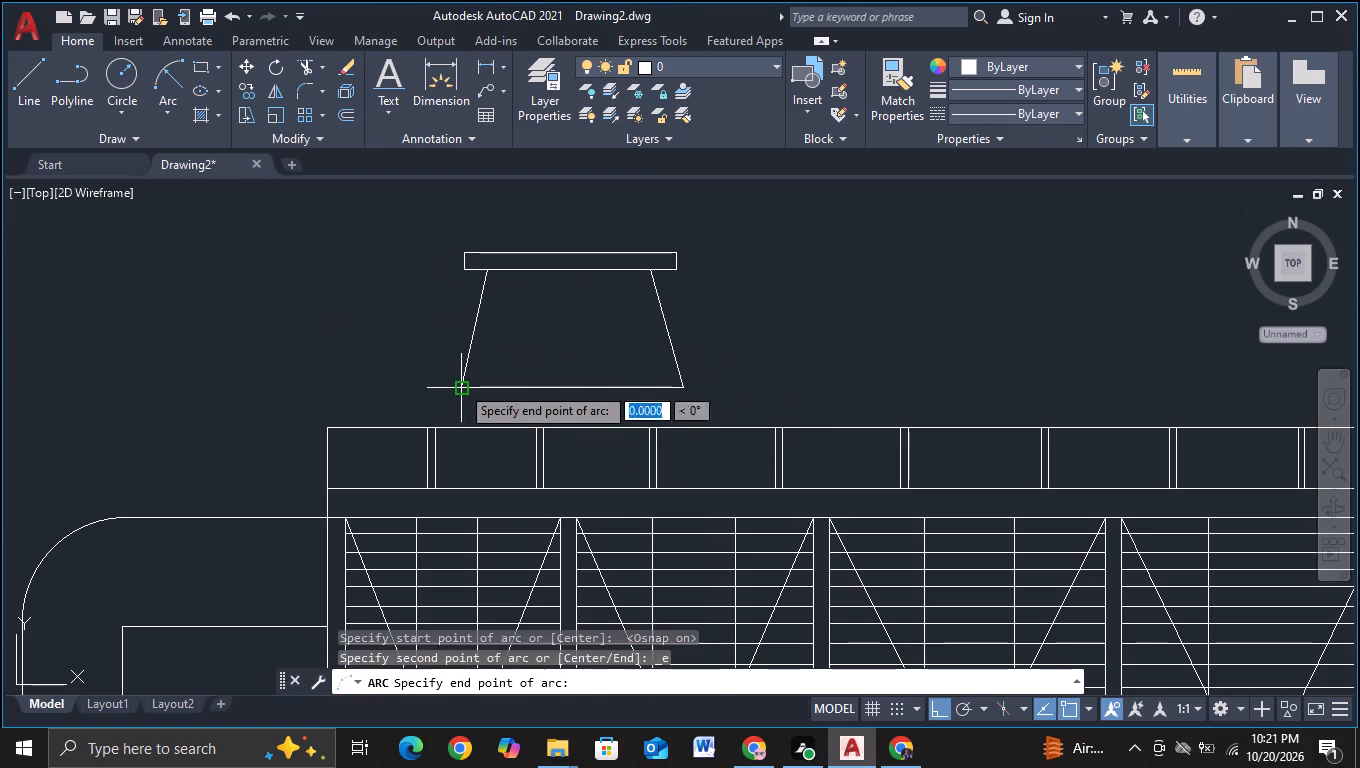
{"action": "left_click", "coordinate": [487, 277]}
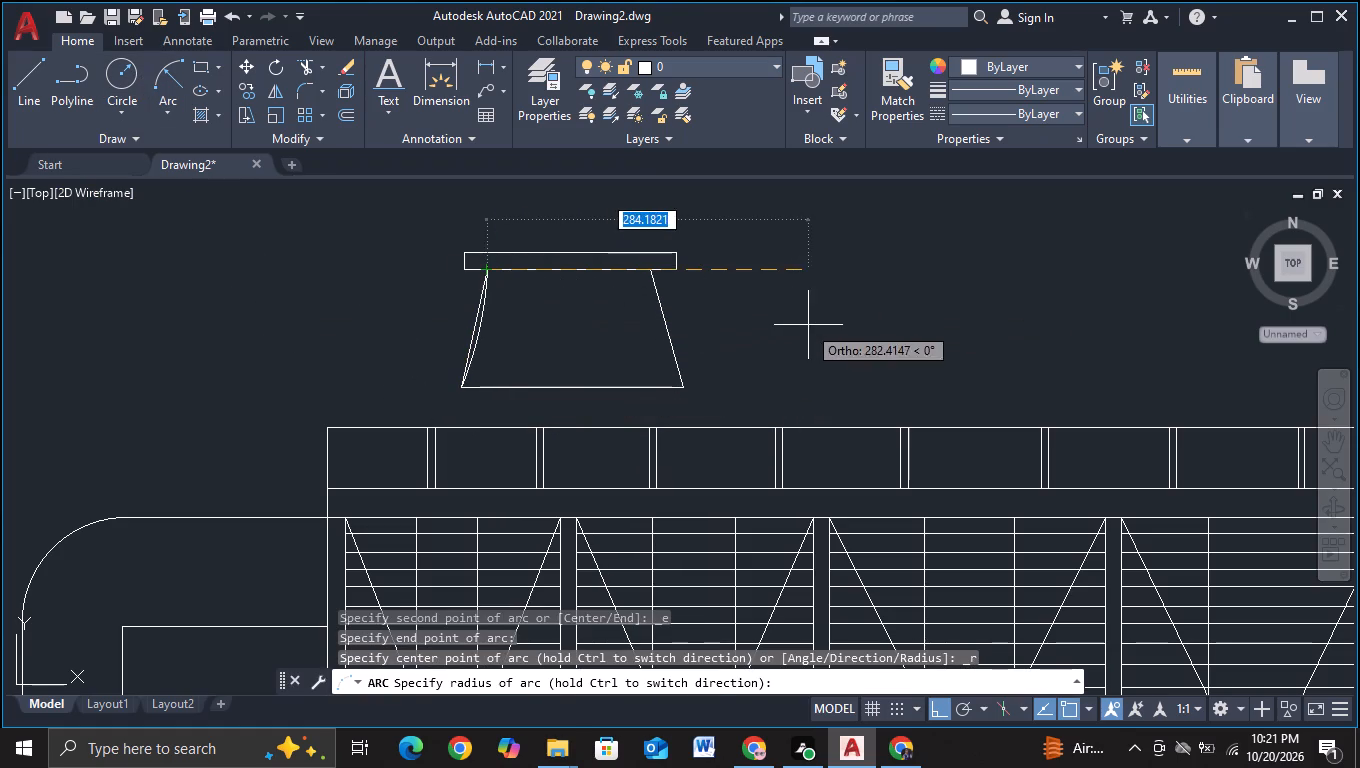
{"action": "left_click", "coordinate": [772, 325]}
{"action": "key", "text": "Escape"}
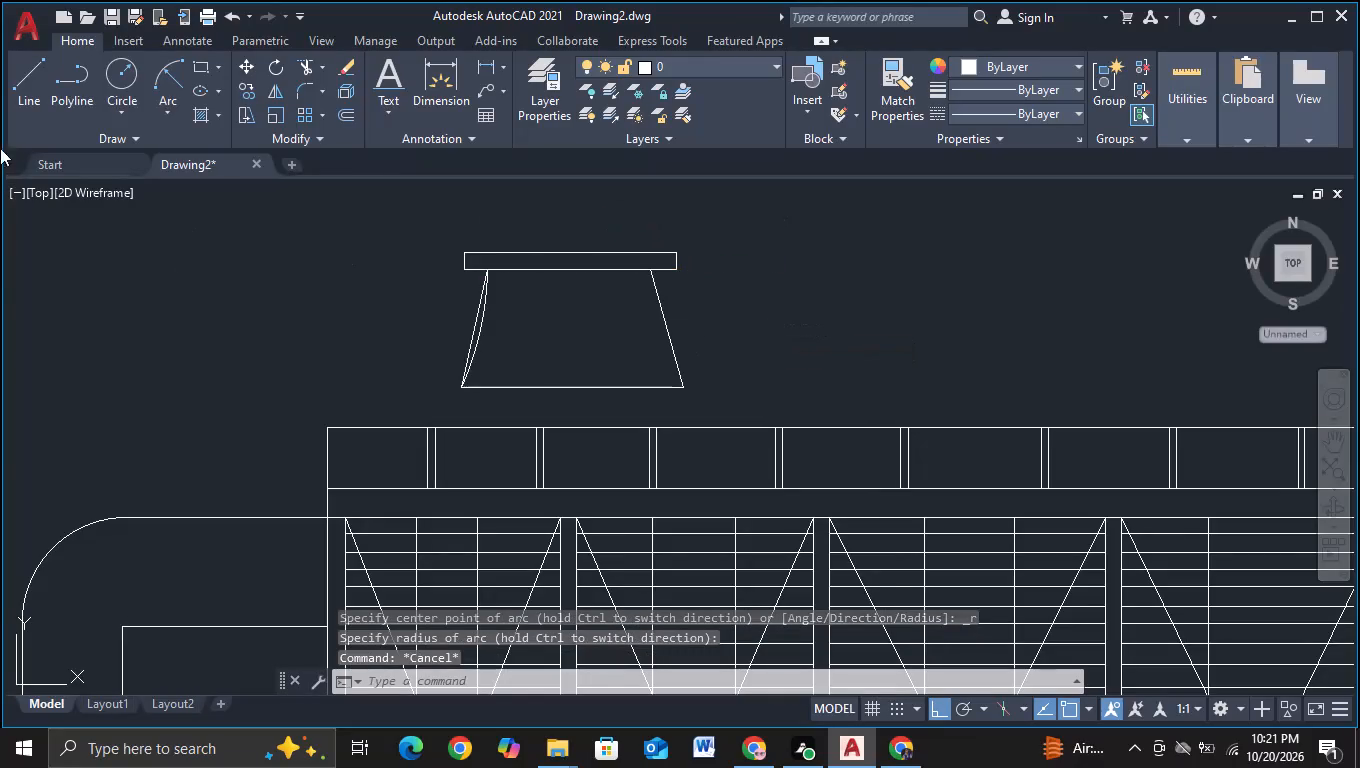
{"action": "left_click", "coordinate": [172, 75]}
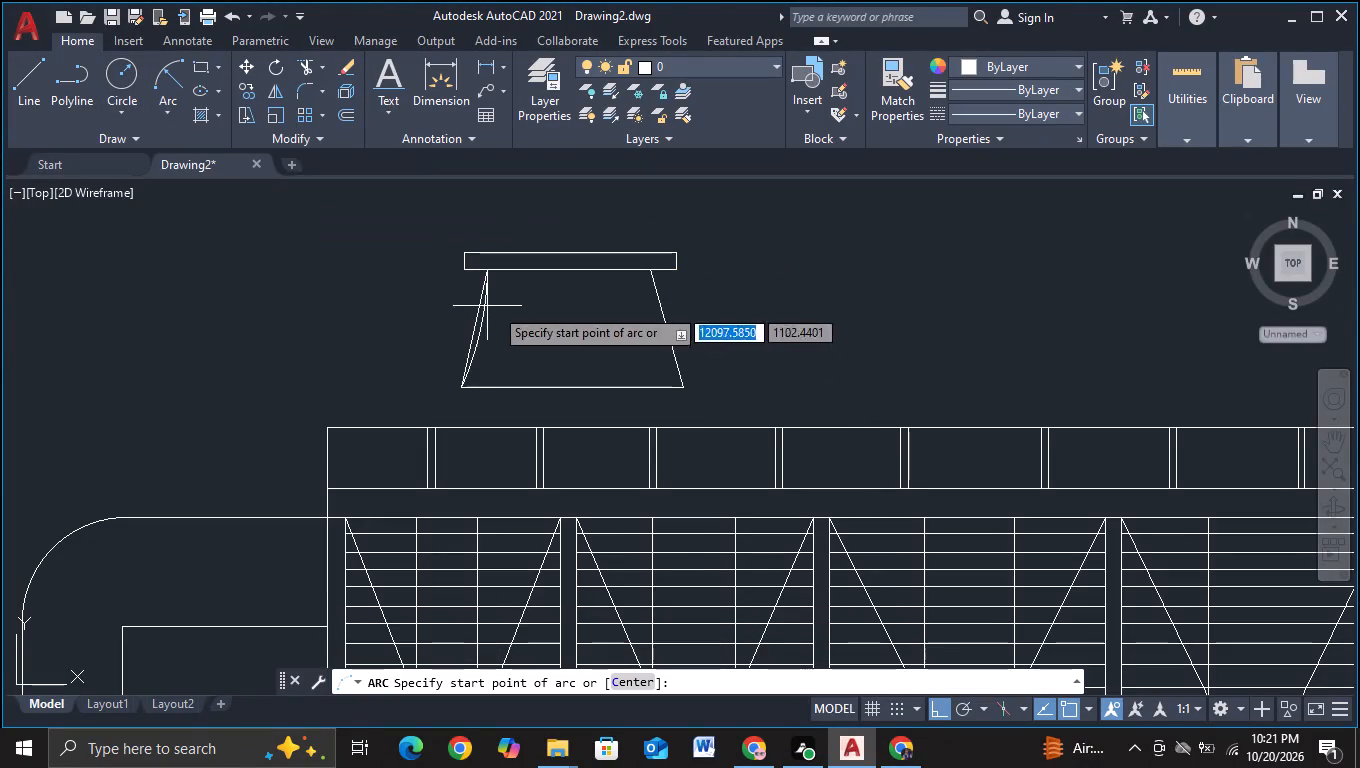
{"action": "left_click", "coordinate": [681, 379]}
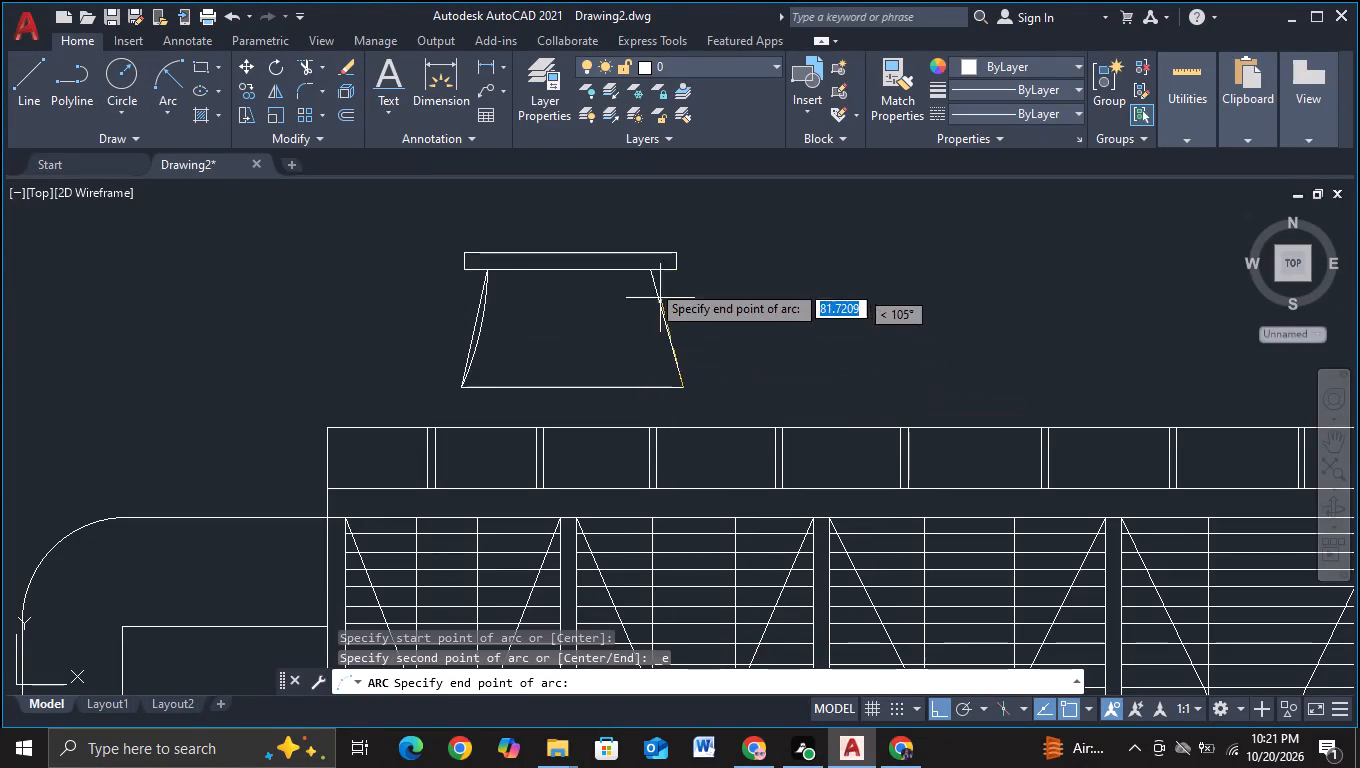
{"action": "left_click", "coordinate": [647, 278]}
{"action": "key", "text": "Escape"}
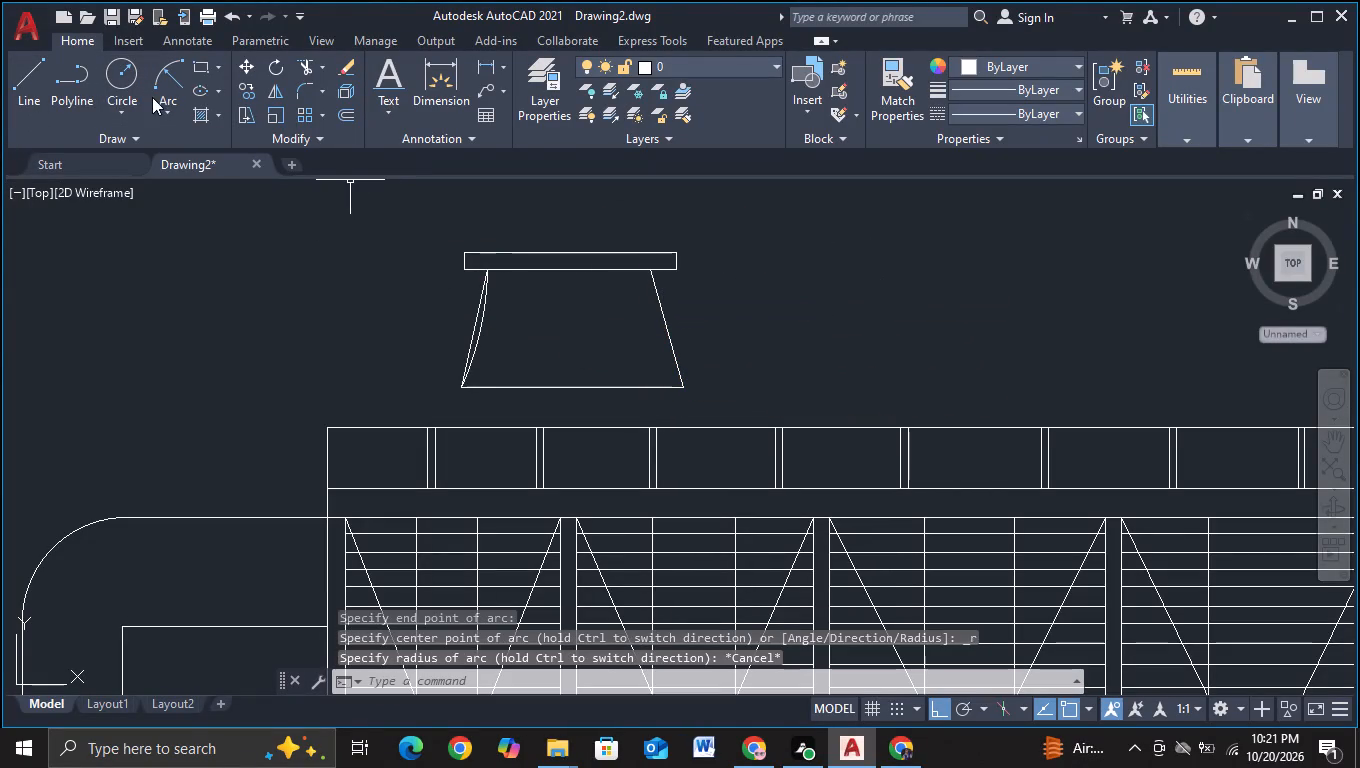
Draw a matching inward-curving arc, radius about 210 units, from the trapezoid's top-right corner to its bottom-right corner.
{"action": "left_click", "coordinate": [157, 78]}
{"action": "left_click", "coordinate": [653, 276]}
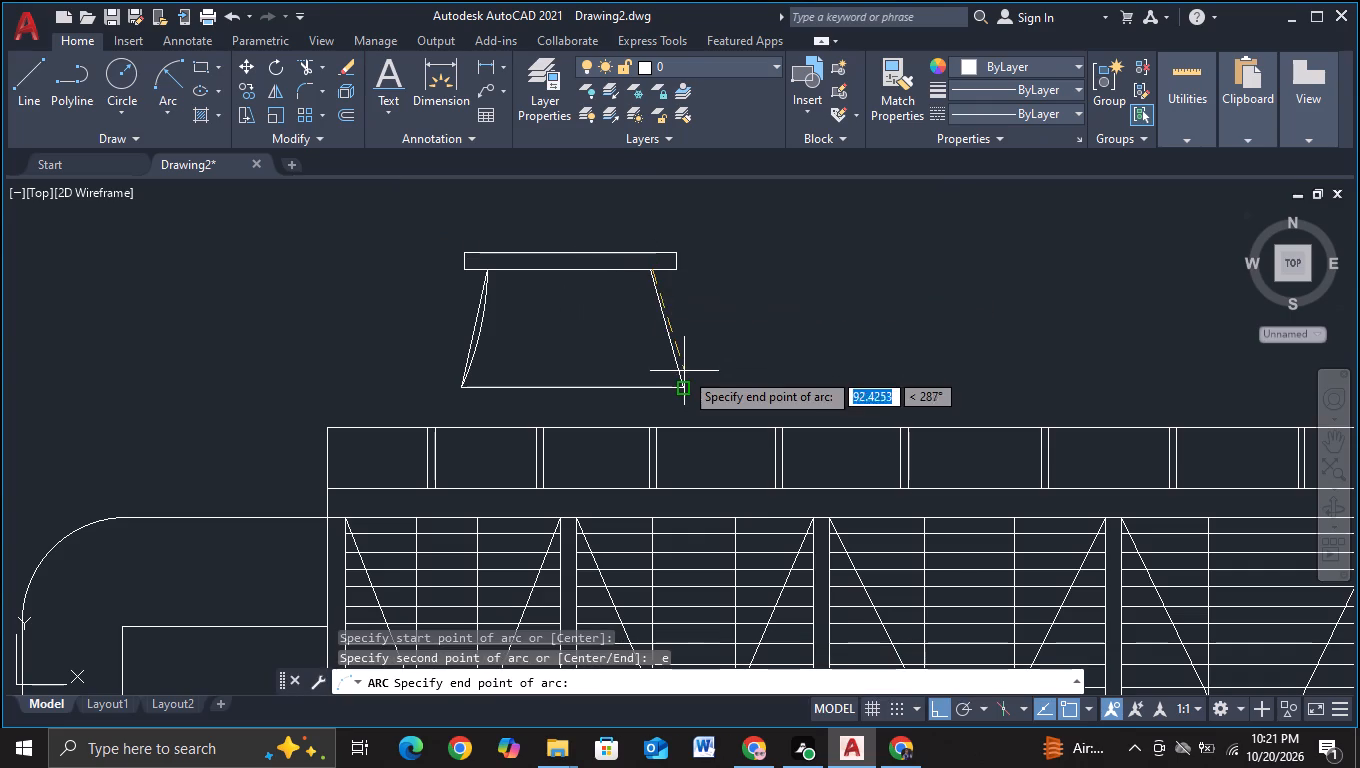
{"action": "left_click", "coordinate": [682, 390]}
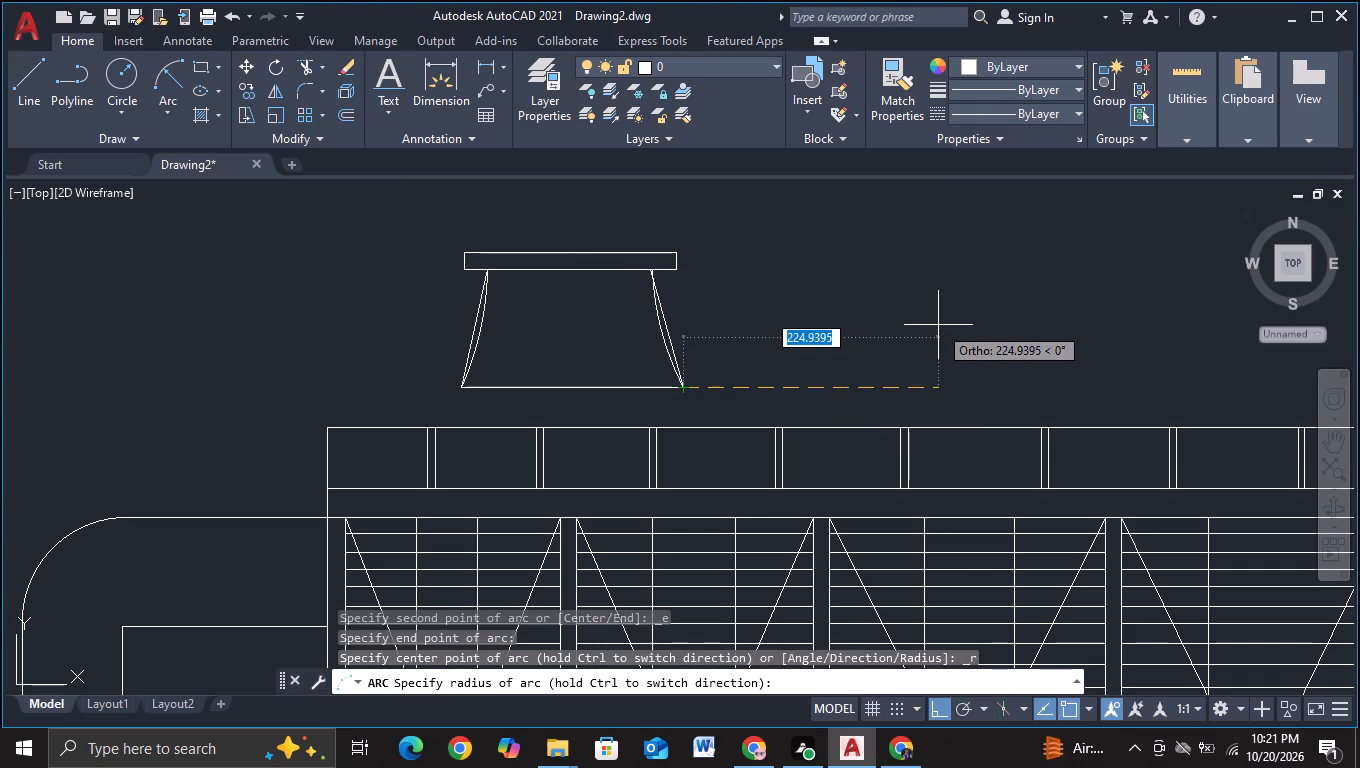
{"action": "left_click", "coordinate": [920, 330]}
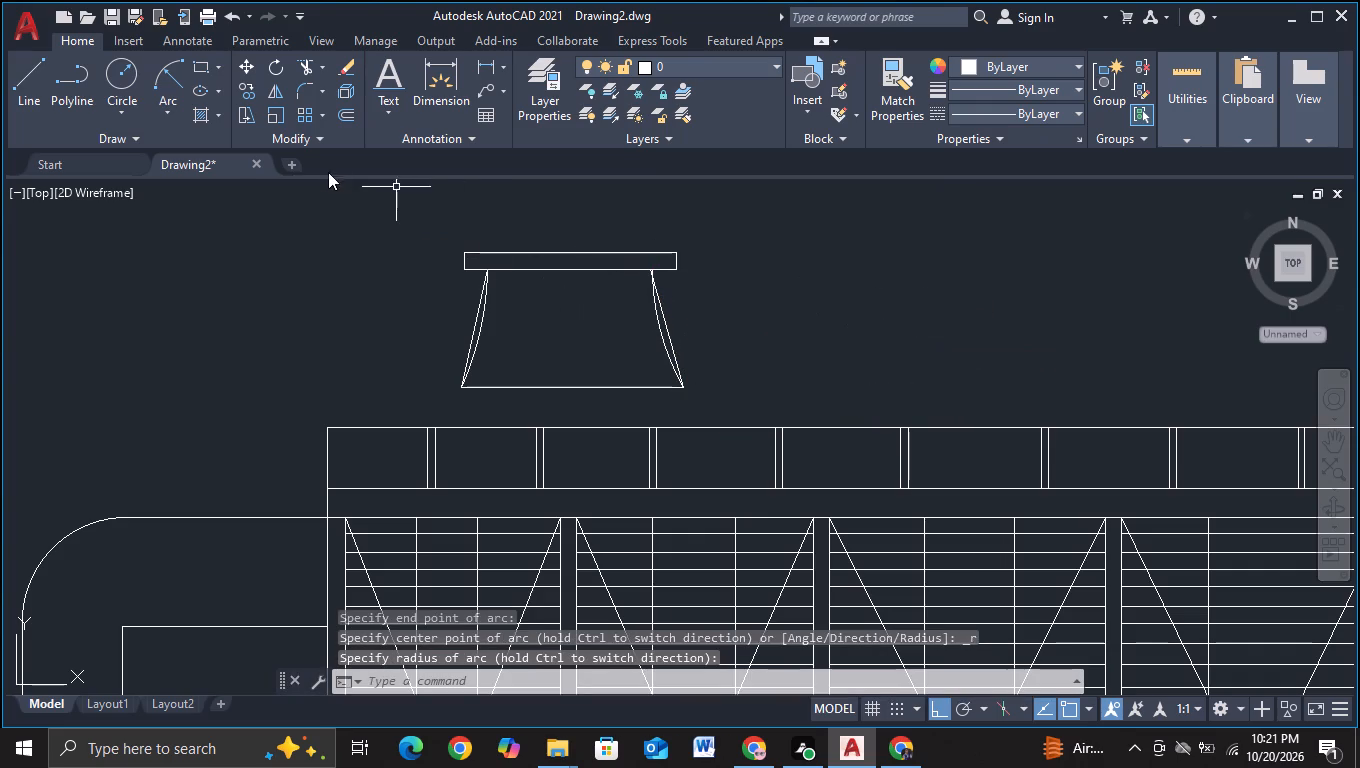
Trim away both straight slanted sides of the trapezoid, keeping only the curved sides.
{"action": "left_click", "coordinate": [304, 67]}
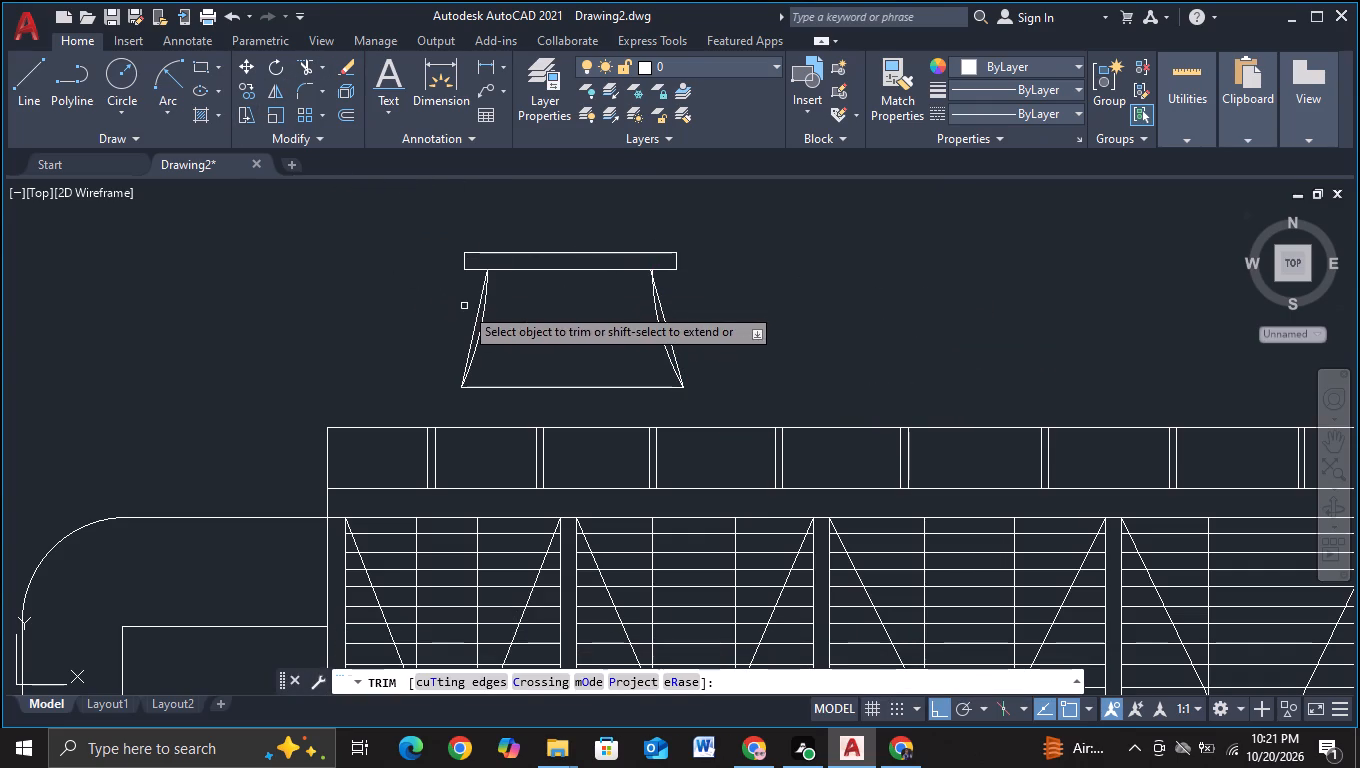
{"action": "left_click", "coordinate": [476, 320]}
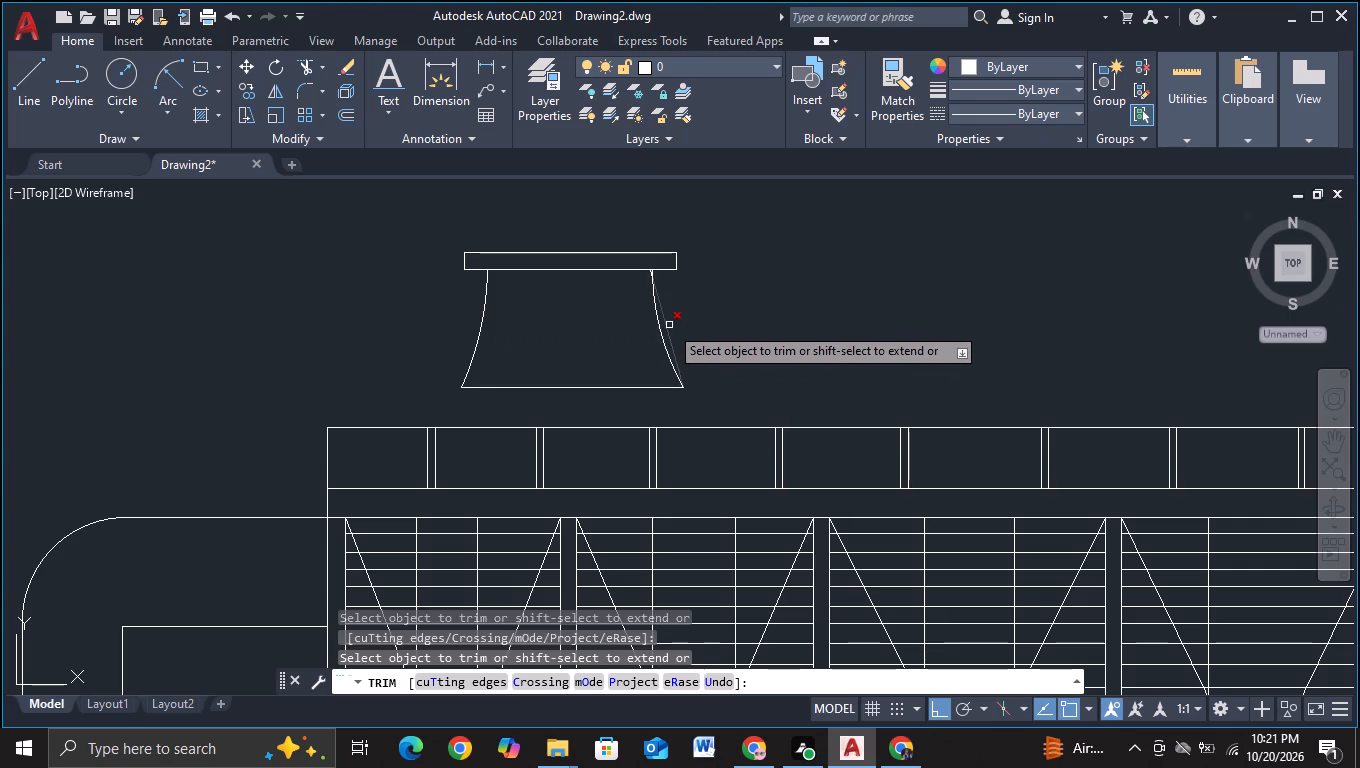
{"action": "left_click", "coordinate": [669, 325]}
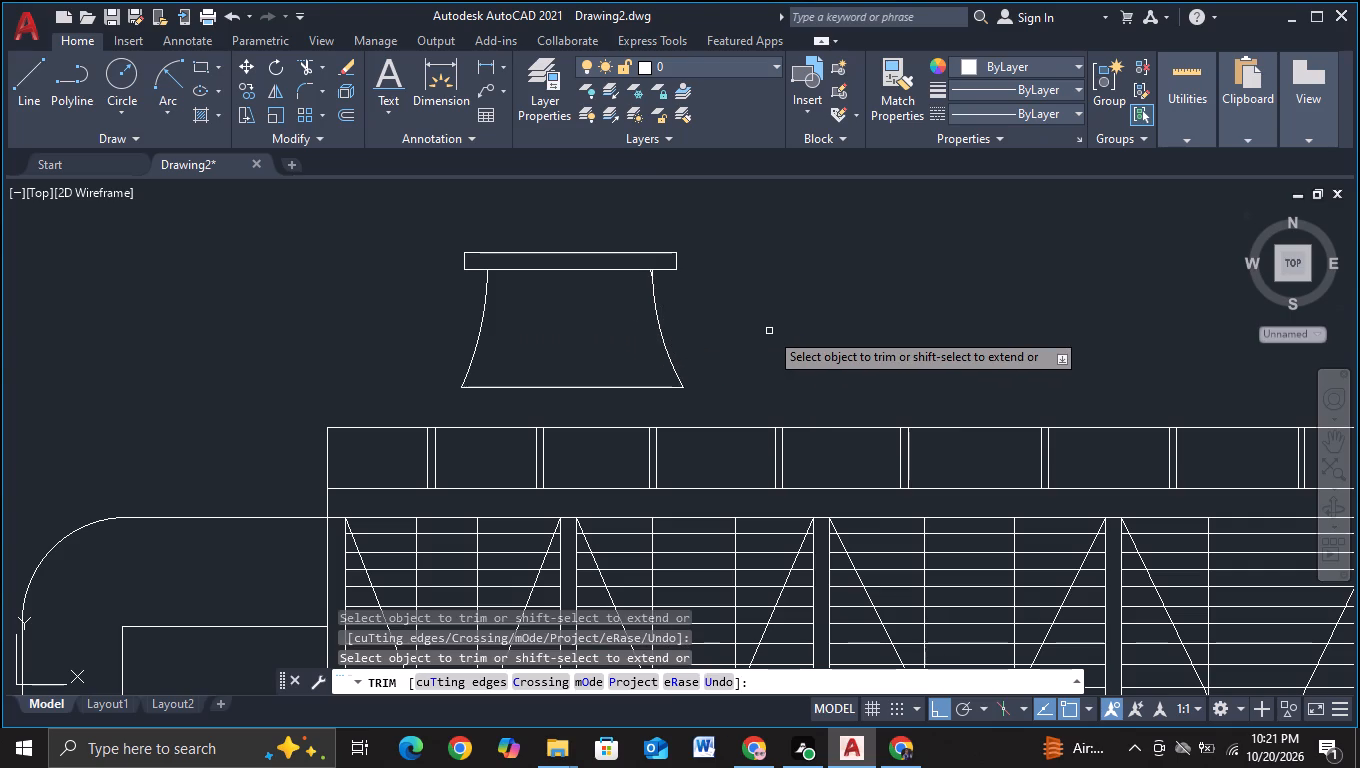
{"action": "key", "text": "Escape"}
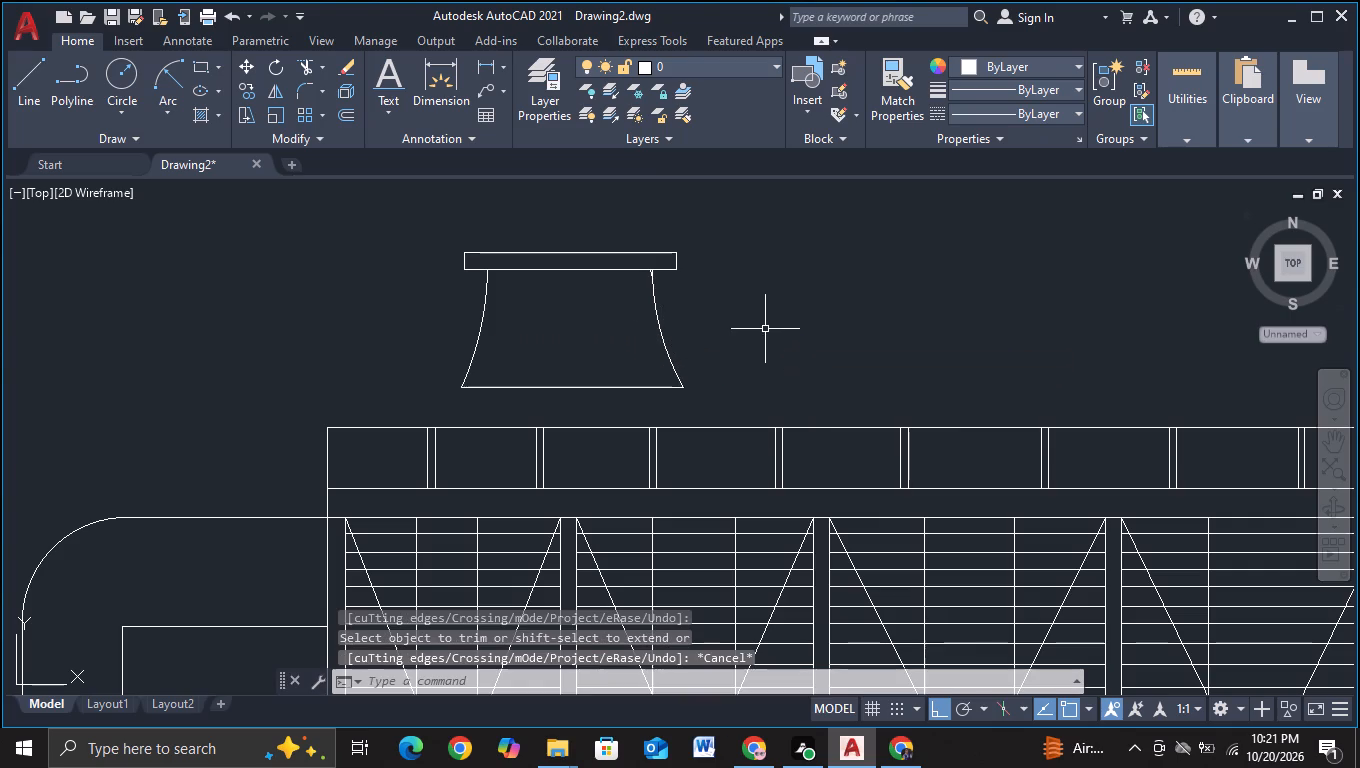
Copy the whole capped, curved-sided element about 115 units straight down, setting its base on the line along the tops of the louvred panels.
{"action": "left_click", "coordinate": [432, 233]}
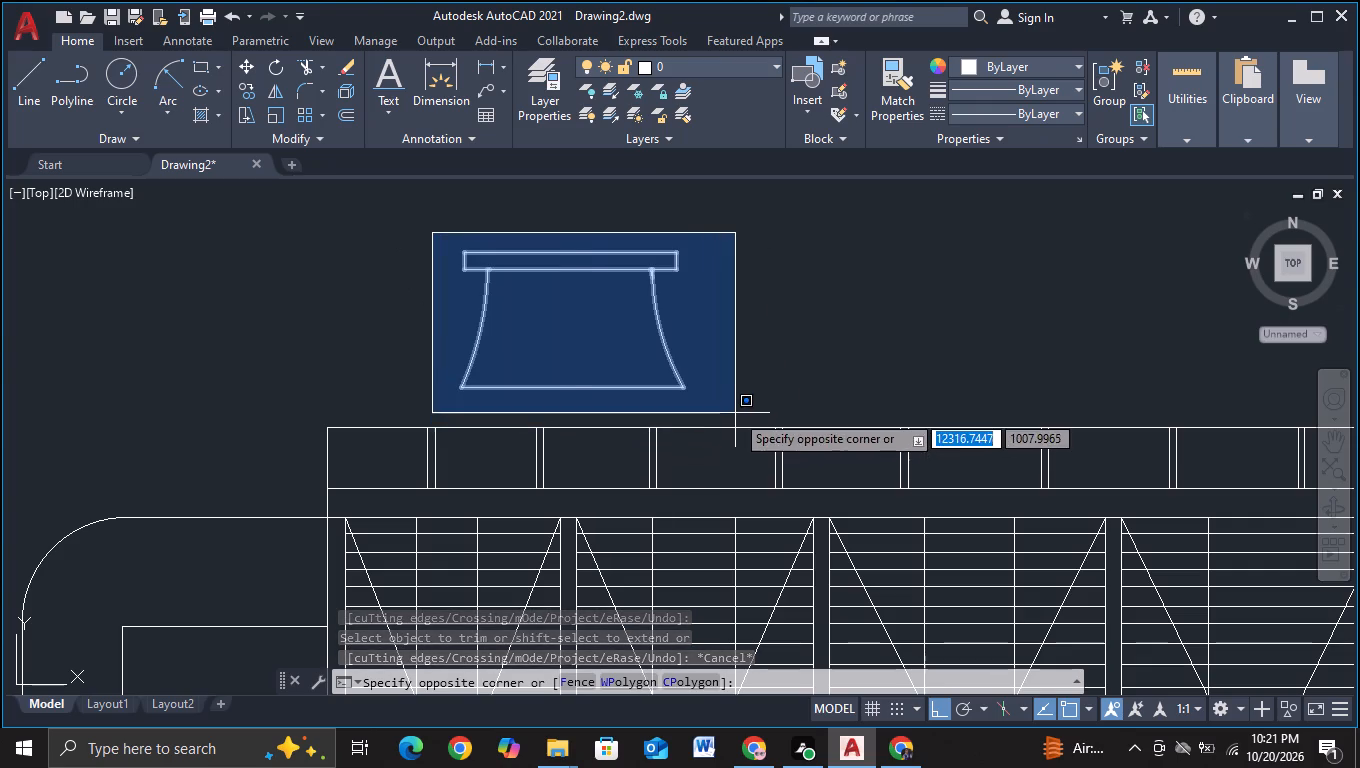
{"action": "left_click", "coordinate": [735, 413]}
{"action": "key", "text": "c"}
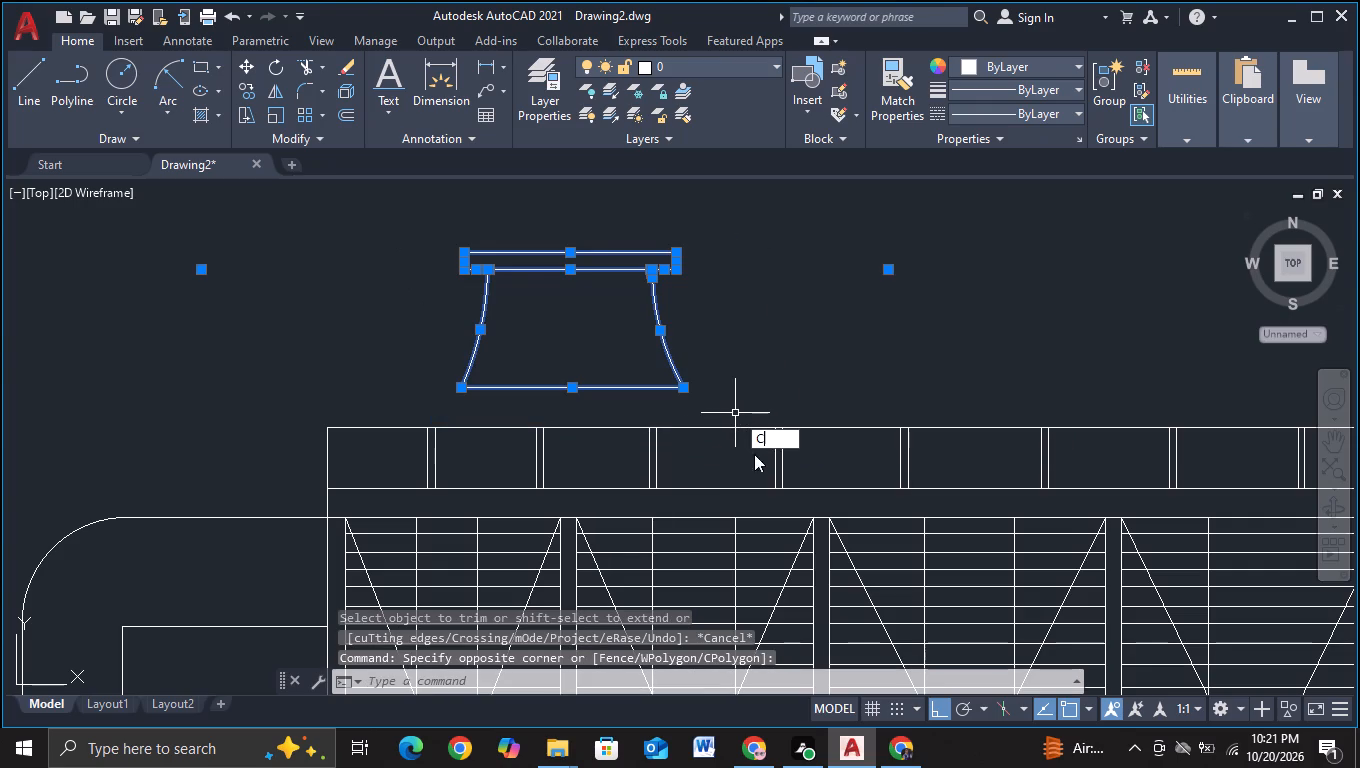
{"action": "left_click", "coordinate": [771, 470]}
{"action": "left_click", "coordinate": [610, 351]}
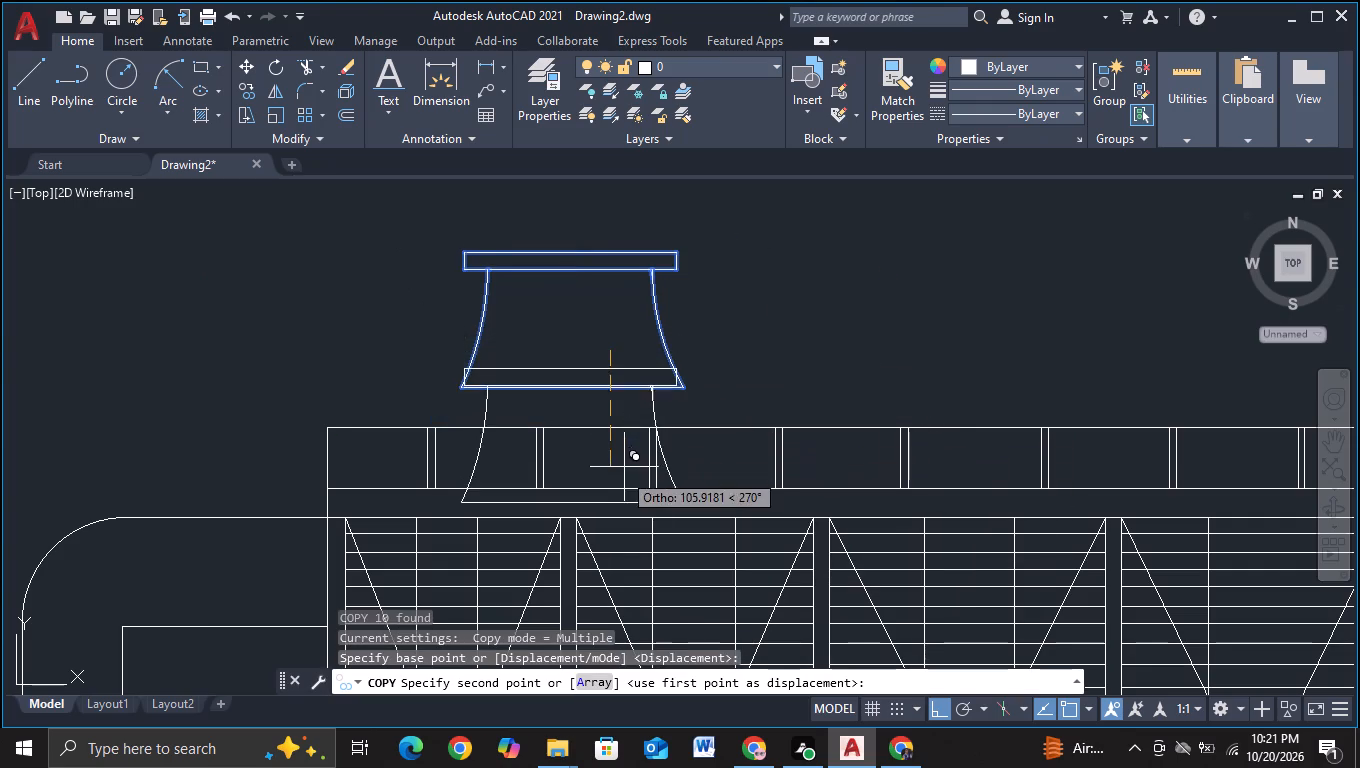
{"action": "scroll", "coordinate": [622, 473], "scroll_direction": "up", "scroll_amount": 1}
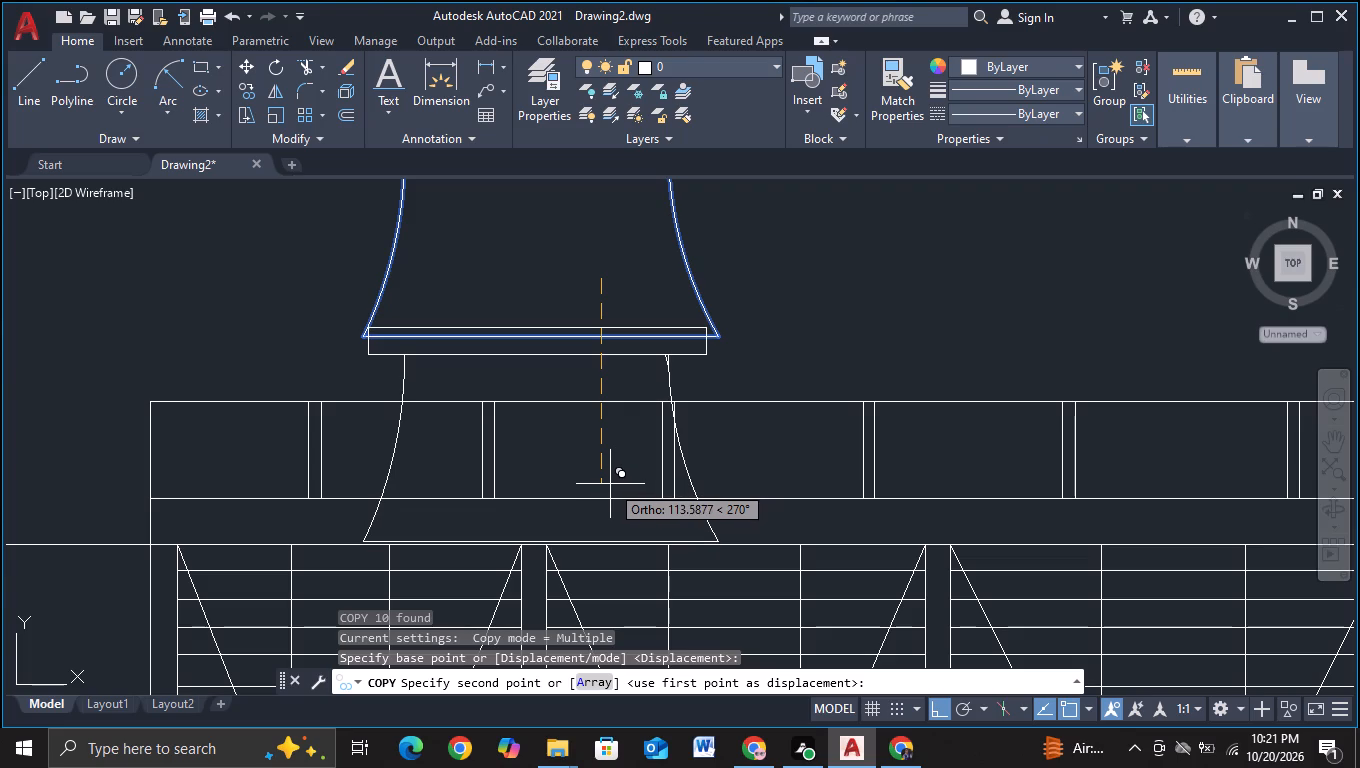
{"action": "left_click", "coordinate": [610, 487]}
{"action": "key", "text": "Escape"}
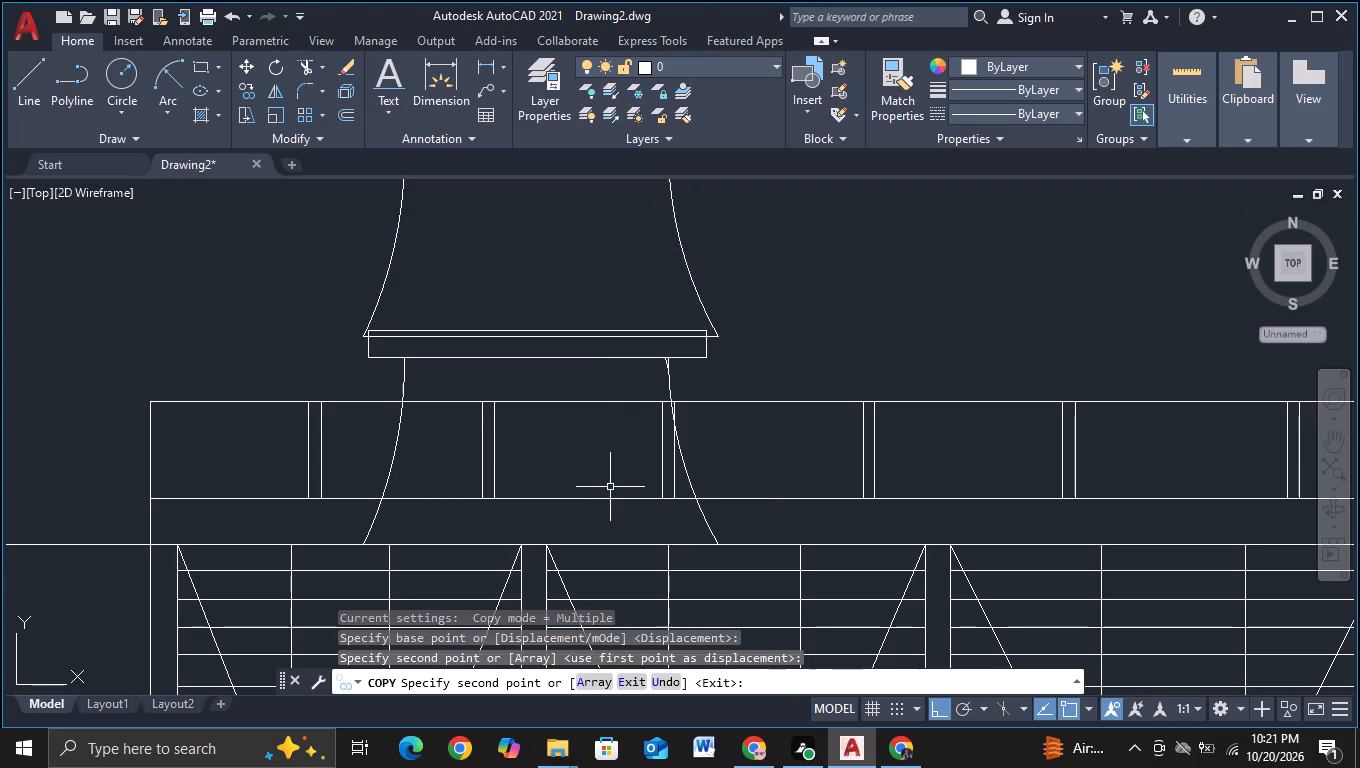
Erase the upper original capped, curved-sided element, leaving only the lower copy that stands on the louvred panels.
{"action": "scroll", "coordinate": [557, 393], "scroll_direction": "down", "scroll_amount": 1}
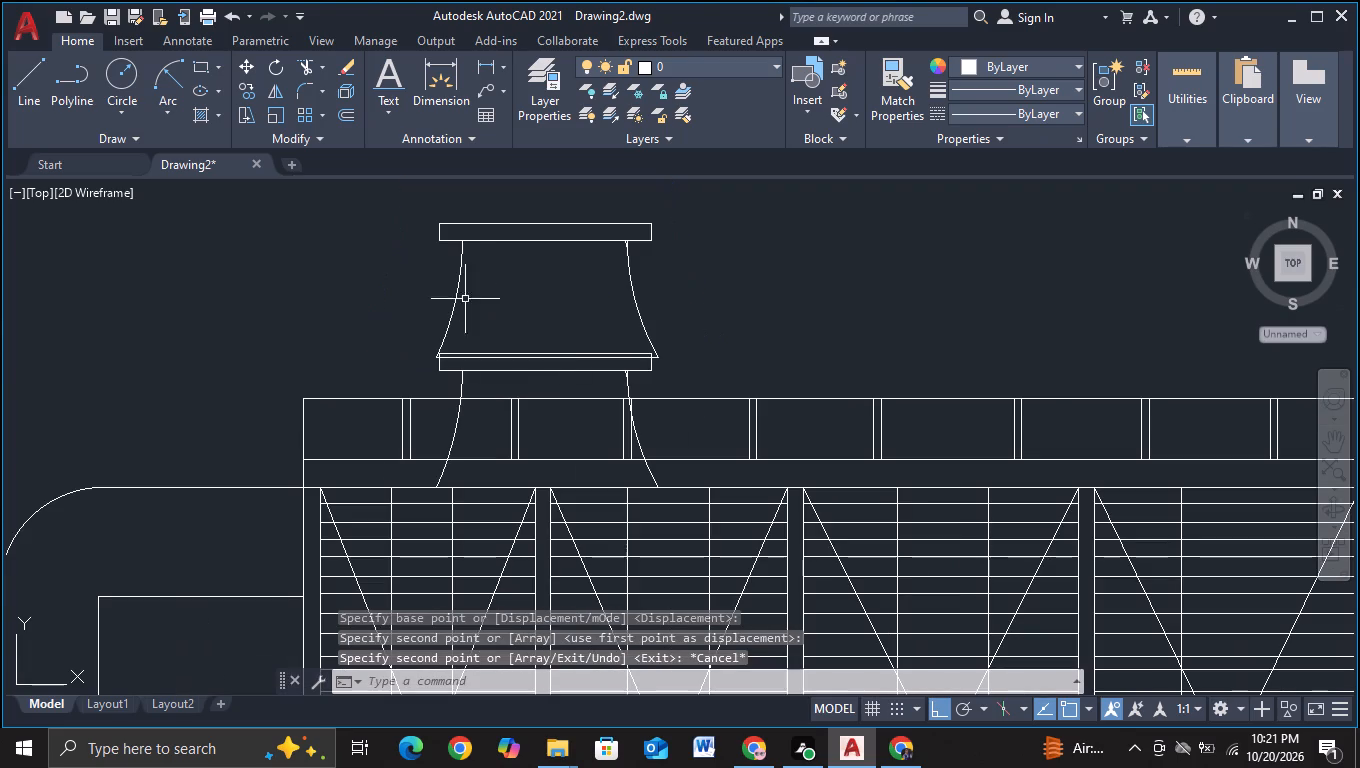
{"action": "left_click", "coordinate": [384, 209]}
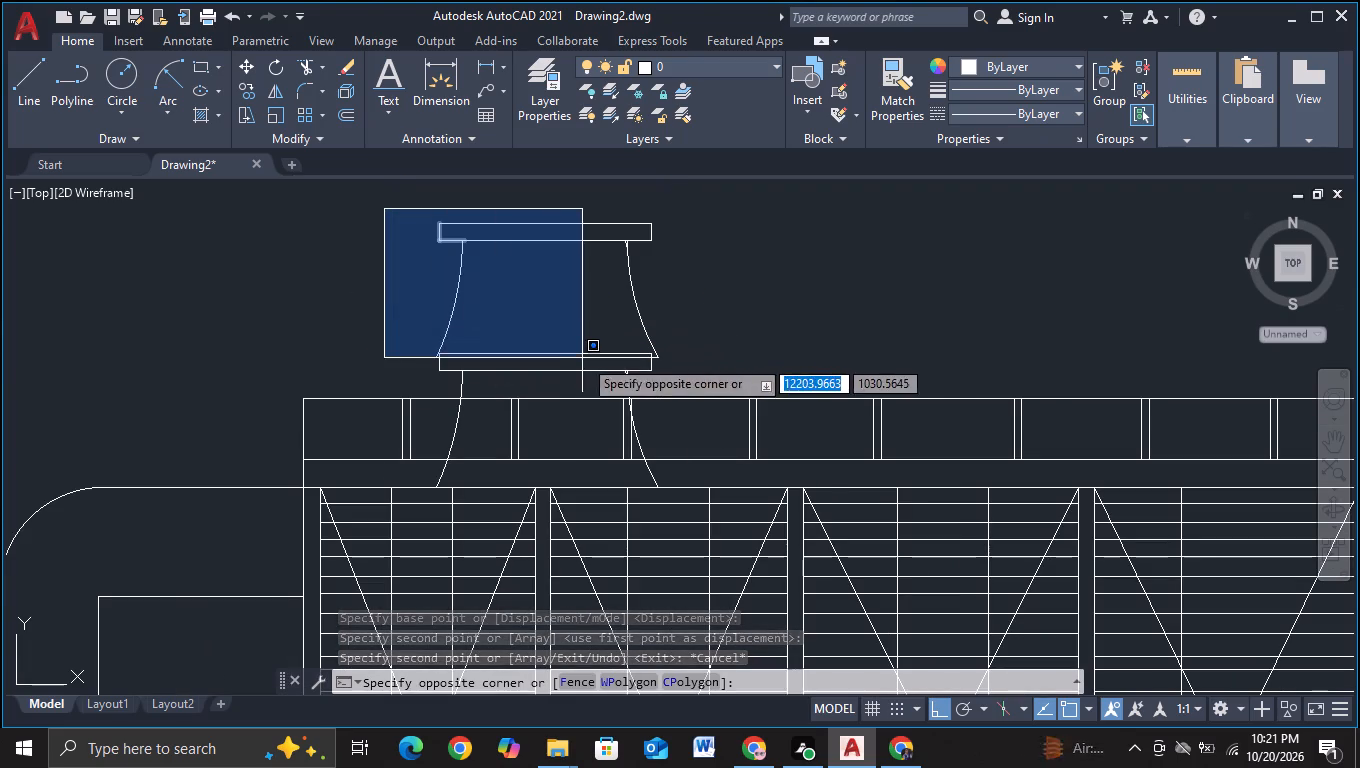
{"action": "scroll", "coordinate": [655, 356], "scroll_direction": "up", "scroll_amount": 2}
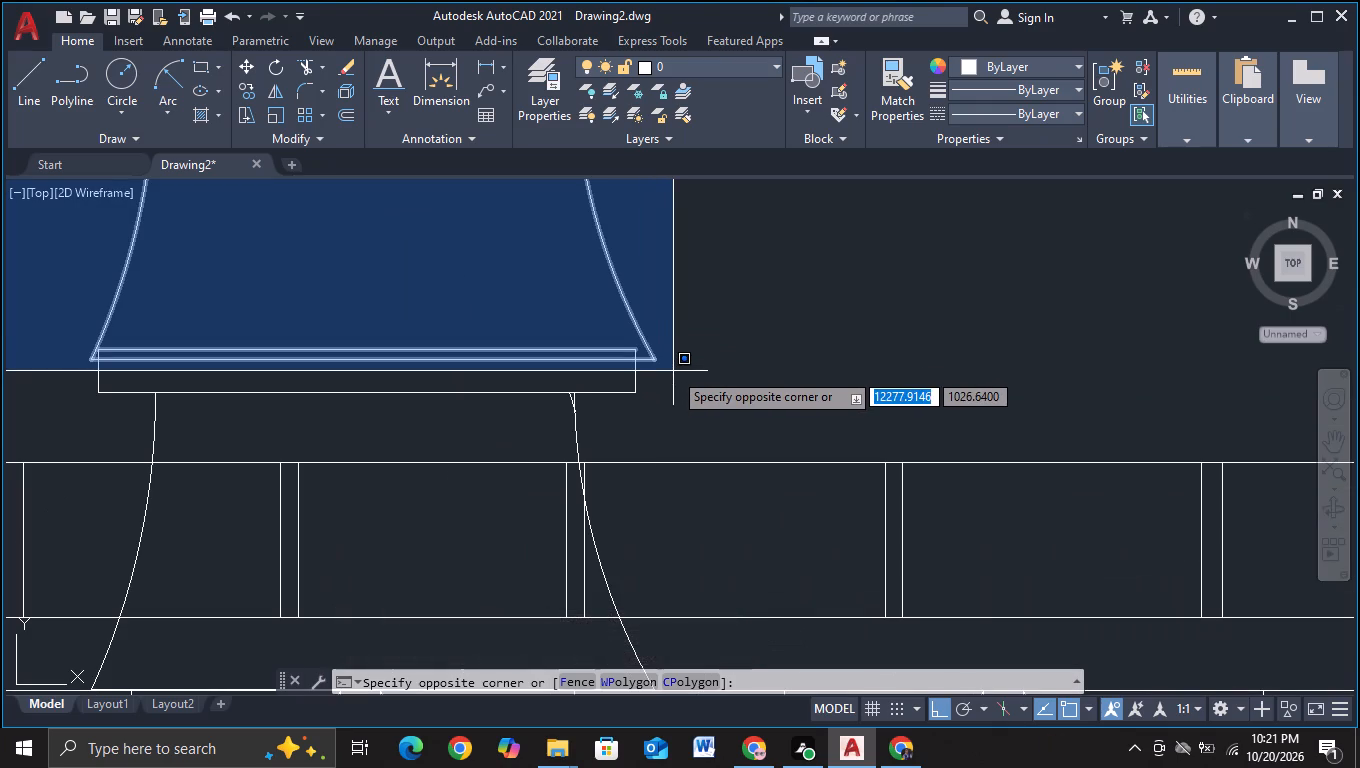
{"action": "left_click", "coordinate": [673, 371]}
{"action": "key", "text": "Delete"}
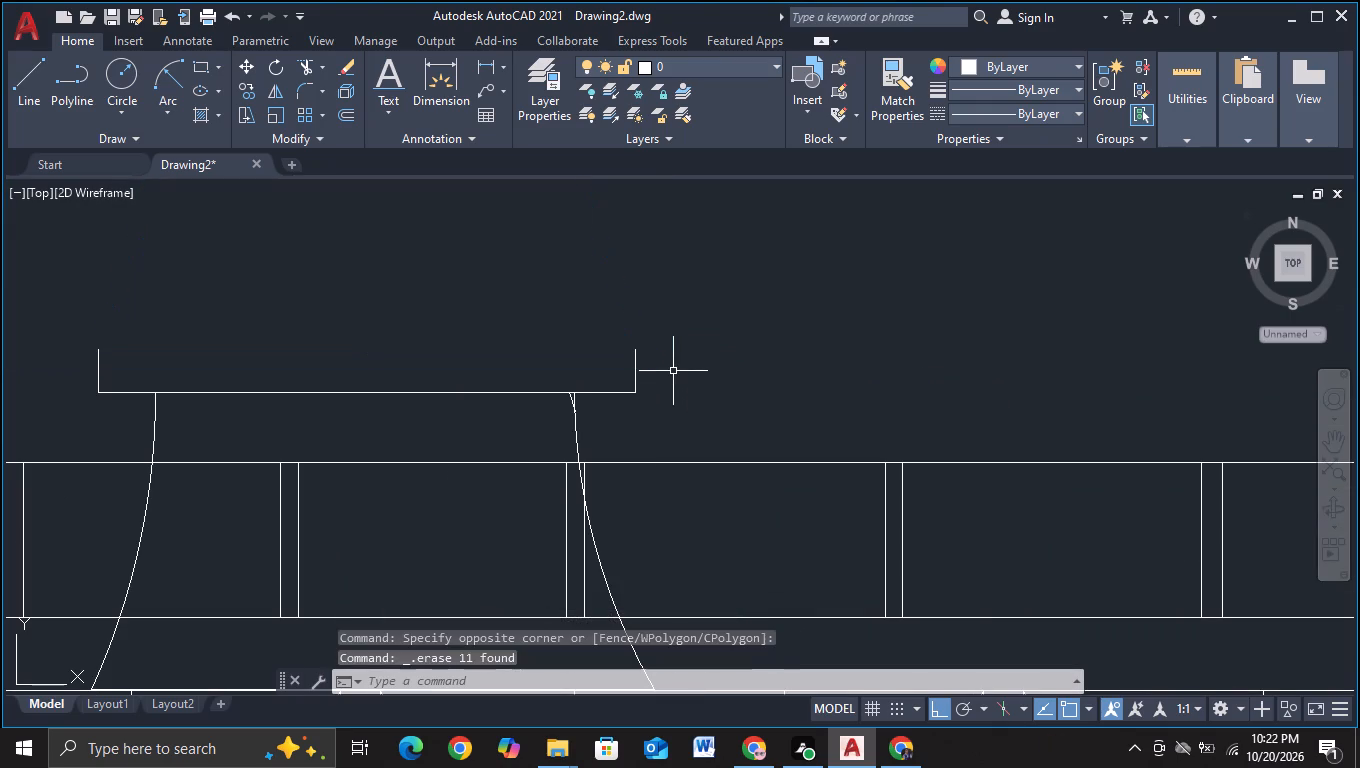
Redraw the missing top edge of the remaining cap as a horizontal line between the tops of its two short sides.
{"action": "left_click", "coordinate": [18, 103]}
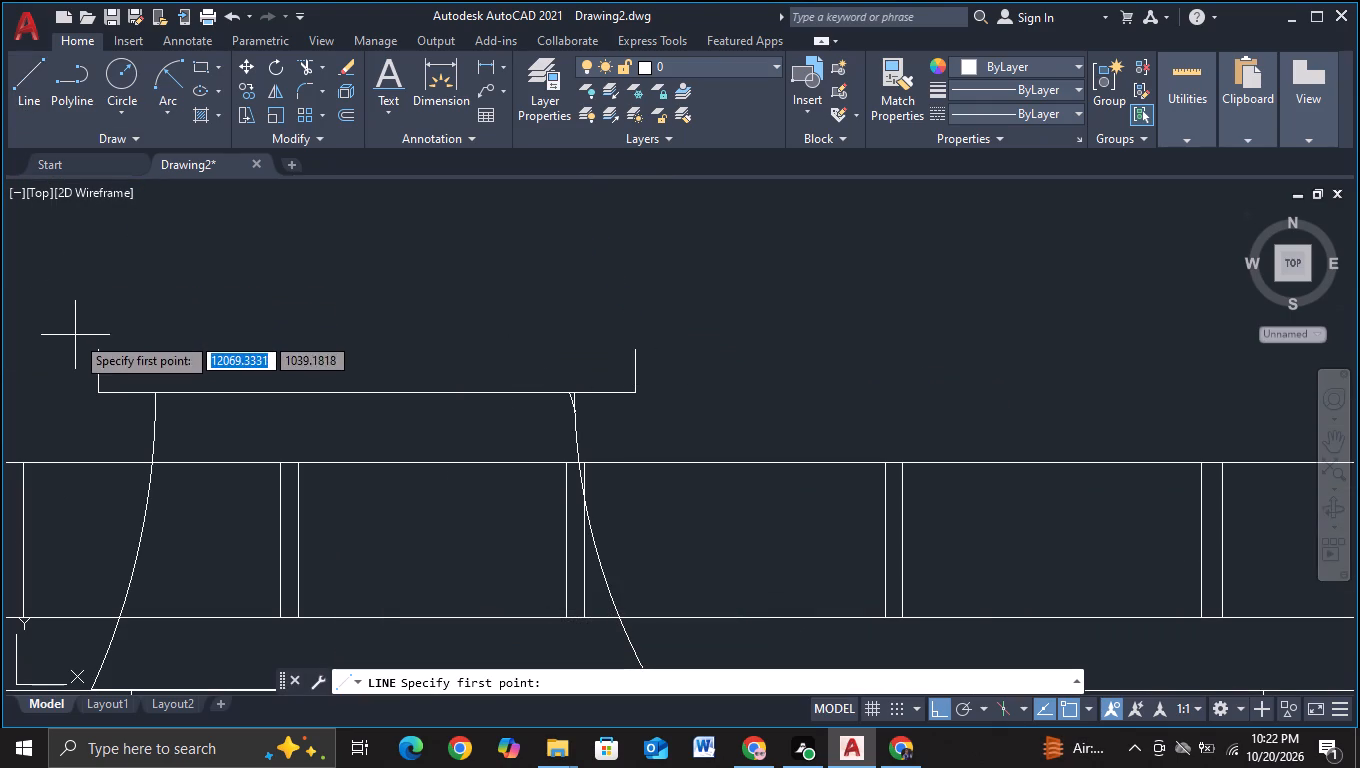
{"action": "left_click", "coordinate": [93, 348]}
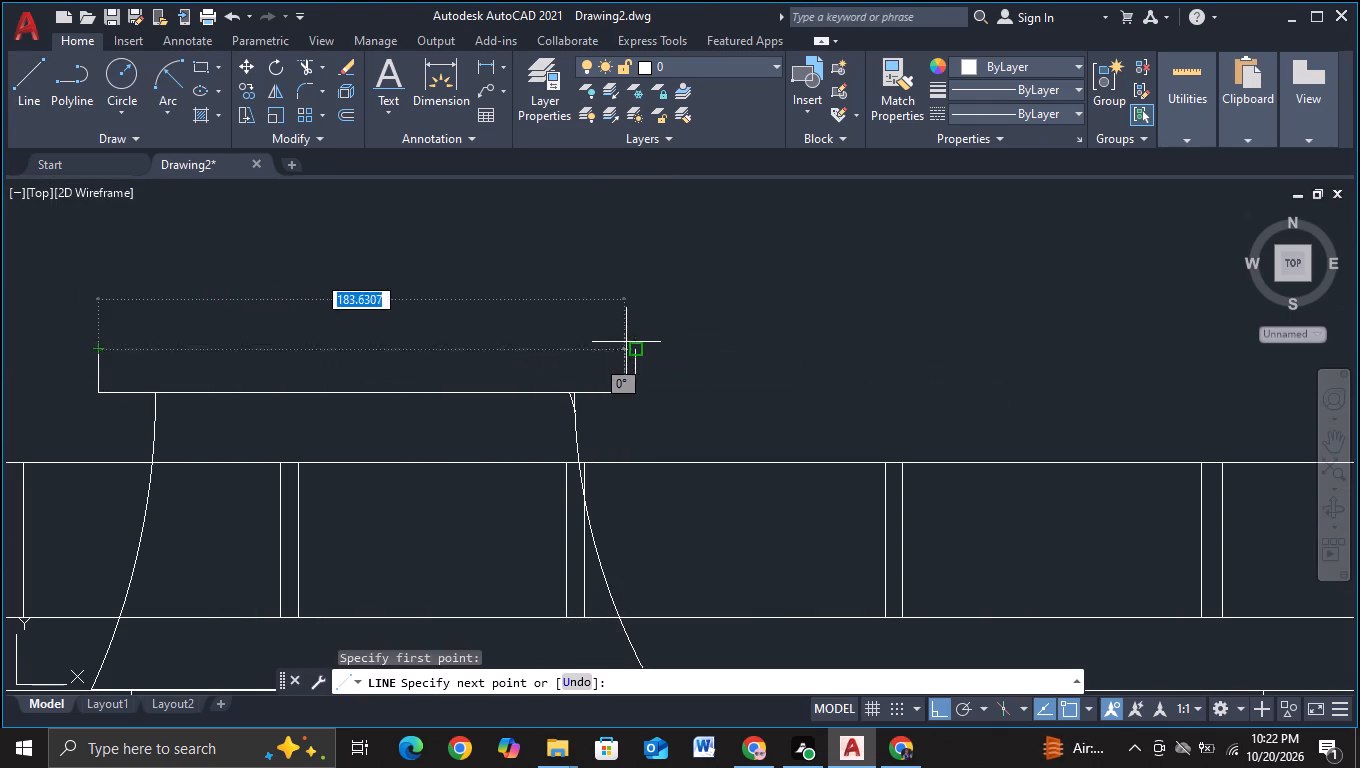
{"action": "left_click", "coordinate": [630, 342]}
{"action": "key", "text": "Escape"}
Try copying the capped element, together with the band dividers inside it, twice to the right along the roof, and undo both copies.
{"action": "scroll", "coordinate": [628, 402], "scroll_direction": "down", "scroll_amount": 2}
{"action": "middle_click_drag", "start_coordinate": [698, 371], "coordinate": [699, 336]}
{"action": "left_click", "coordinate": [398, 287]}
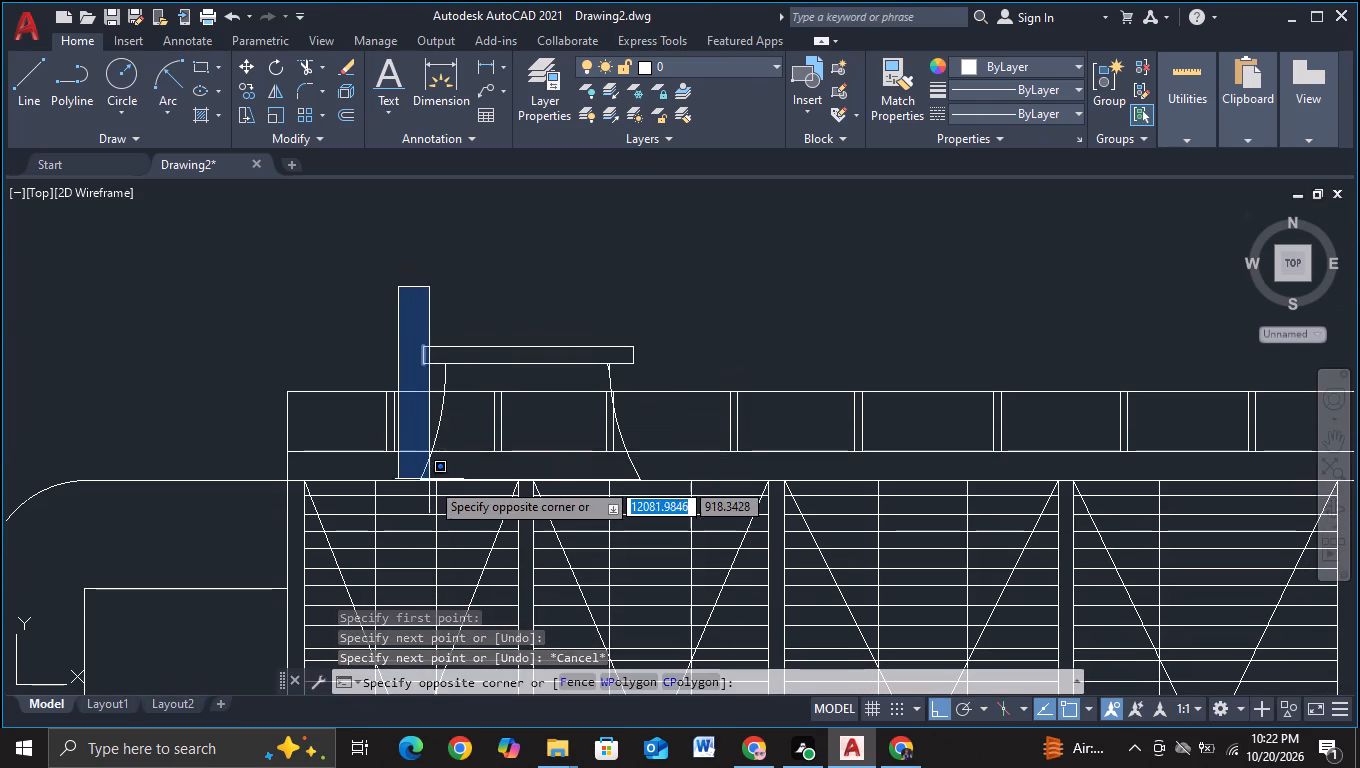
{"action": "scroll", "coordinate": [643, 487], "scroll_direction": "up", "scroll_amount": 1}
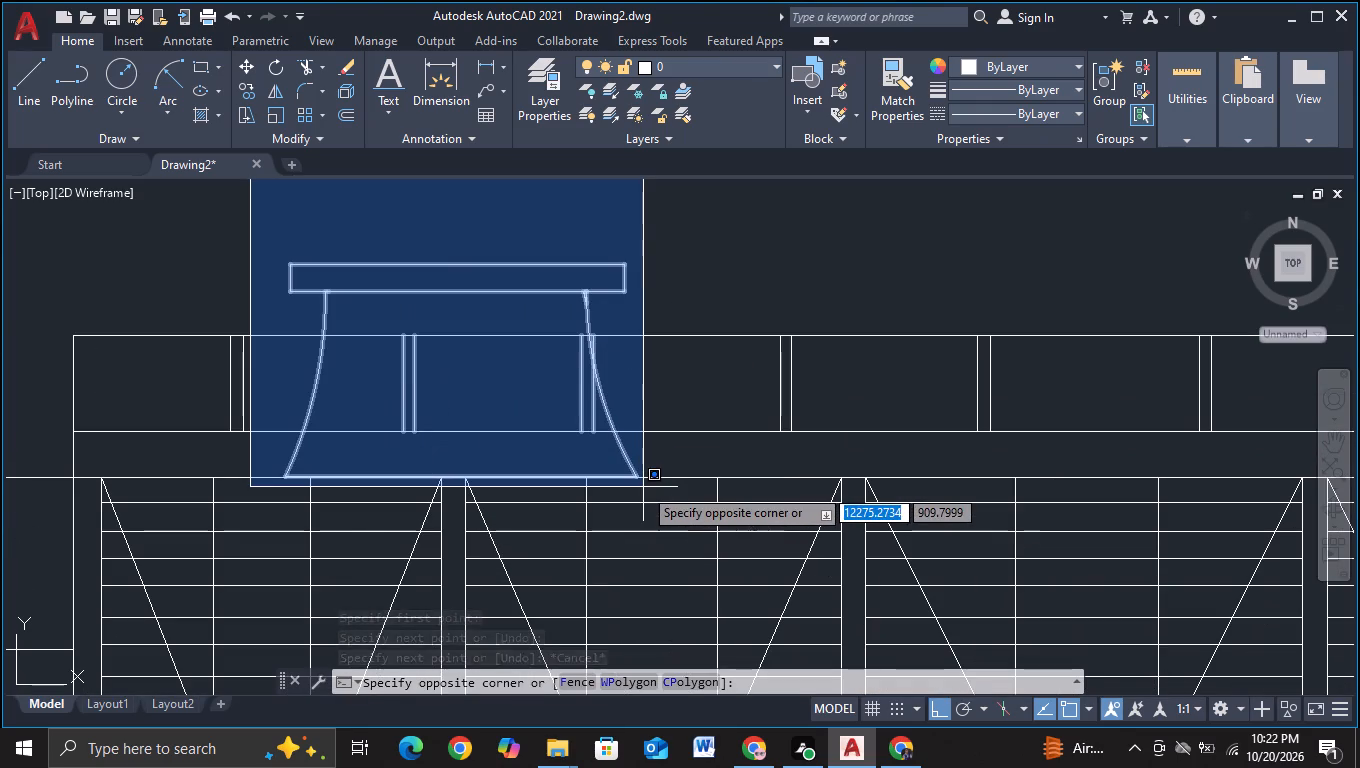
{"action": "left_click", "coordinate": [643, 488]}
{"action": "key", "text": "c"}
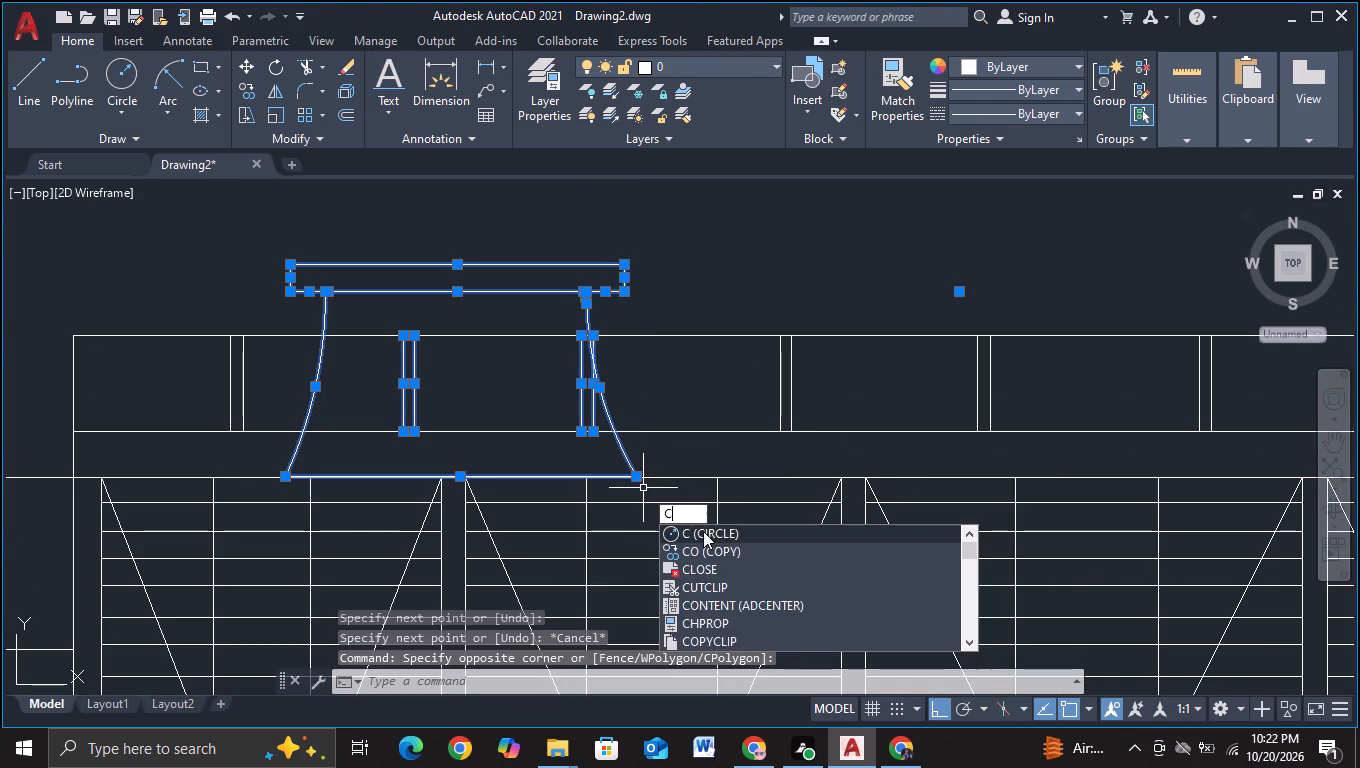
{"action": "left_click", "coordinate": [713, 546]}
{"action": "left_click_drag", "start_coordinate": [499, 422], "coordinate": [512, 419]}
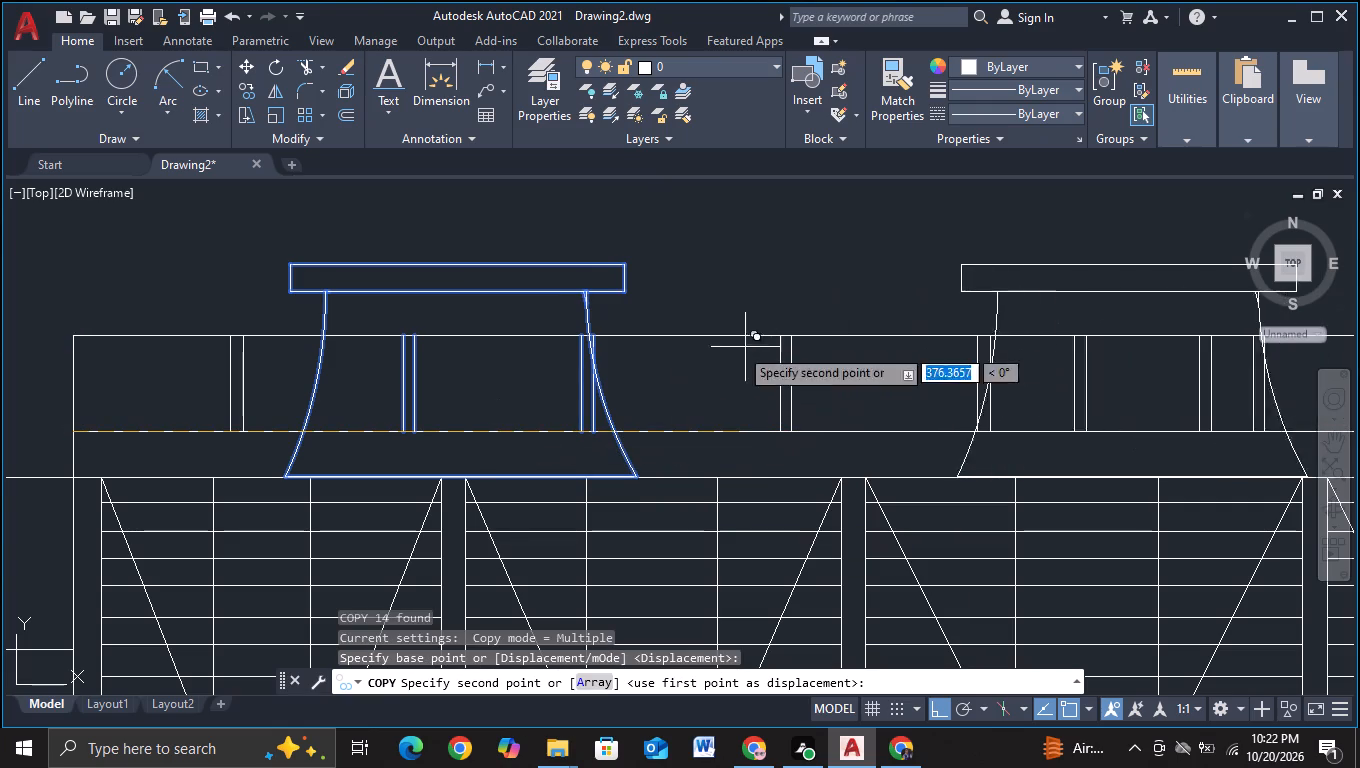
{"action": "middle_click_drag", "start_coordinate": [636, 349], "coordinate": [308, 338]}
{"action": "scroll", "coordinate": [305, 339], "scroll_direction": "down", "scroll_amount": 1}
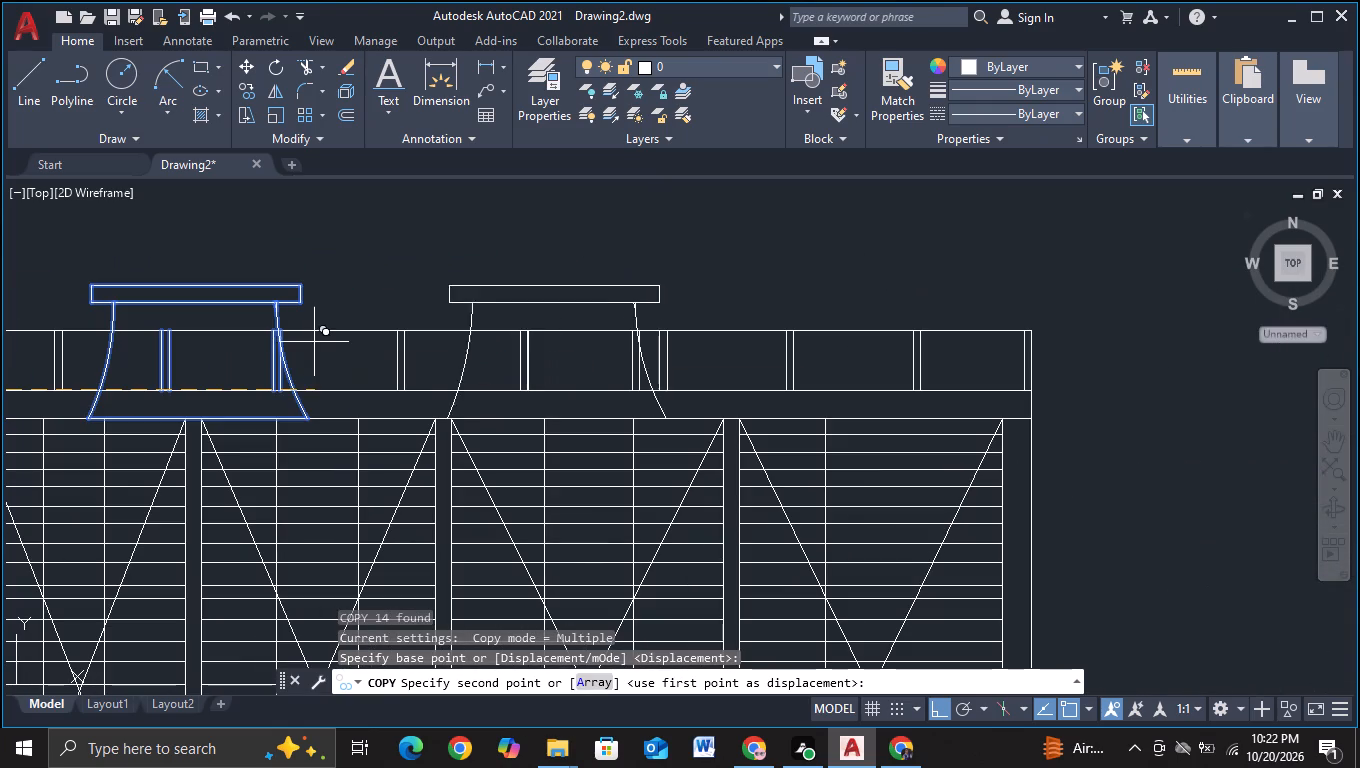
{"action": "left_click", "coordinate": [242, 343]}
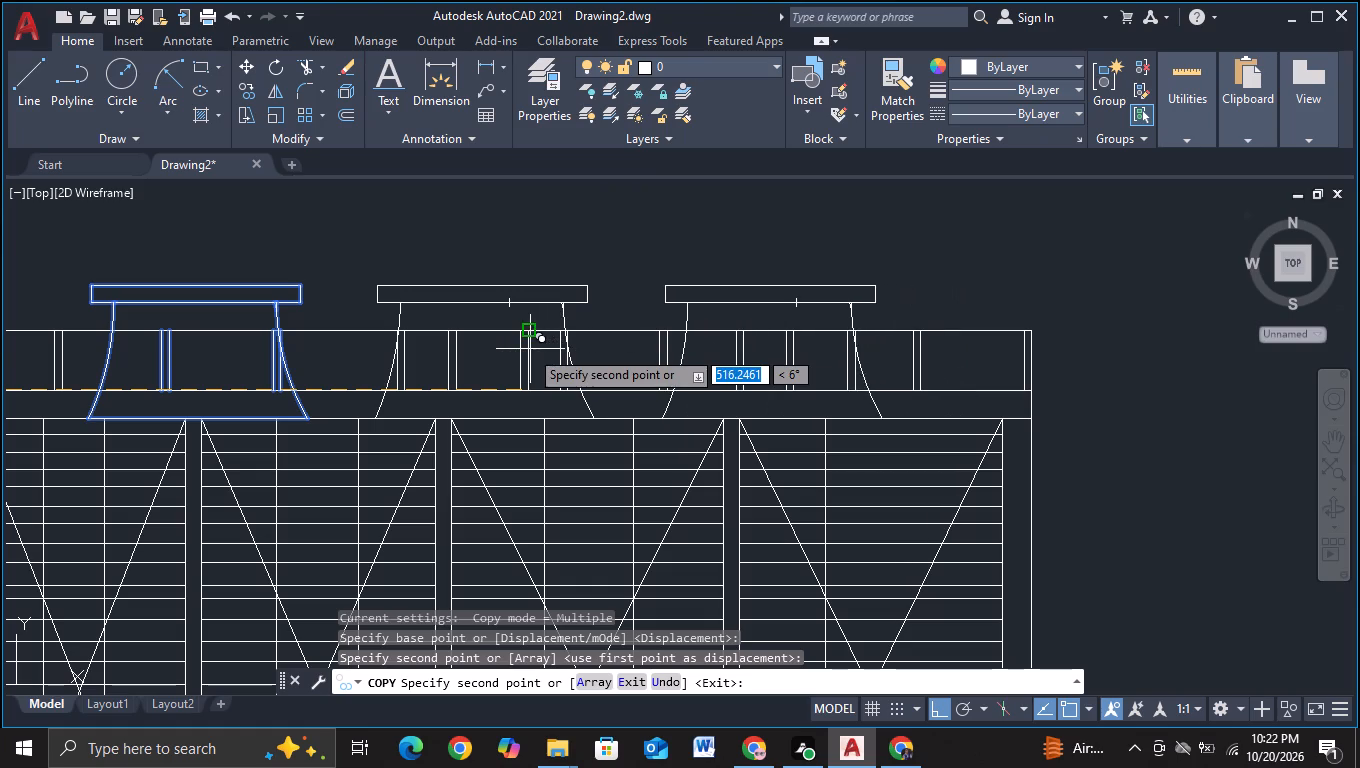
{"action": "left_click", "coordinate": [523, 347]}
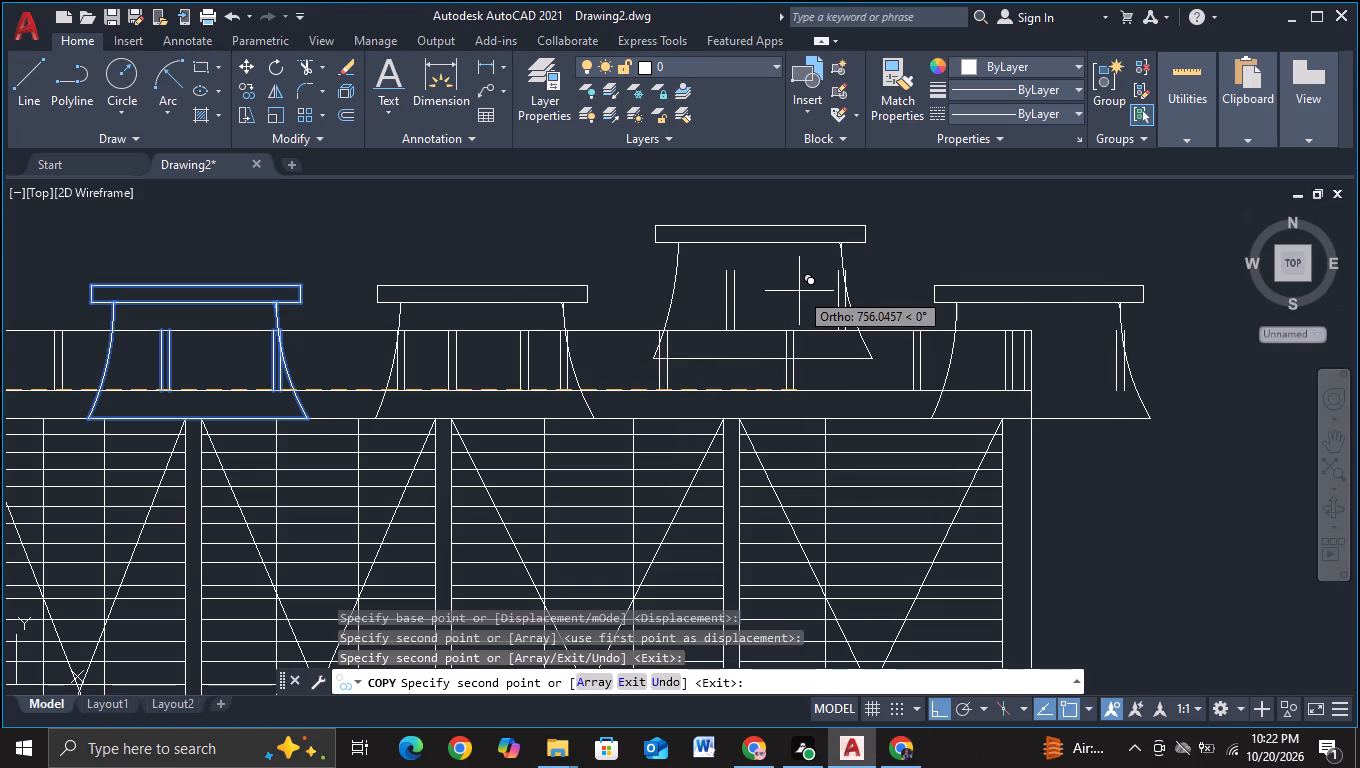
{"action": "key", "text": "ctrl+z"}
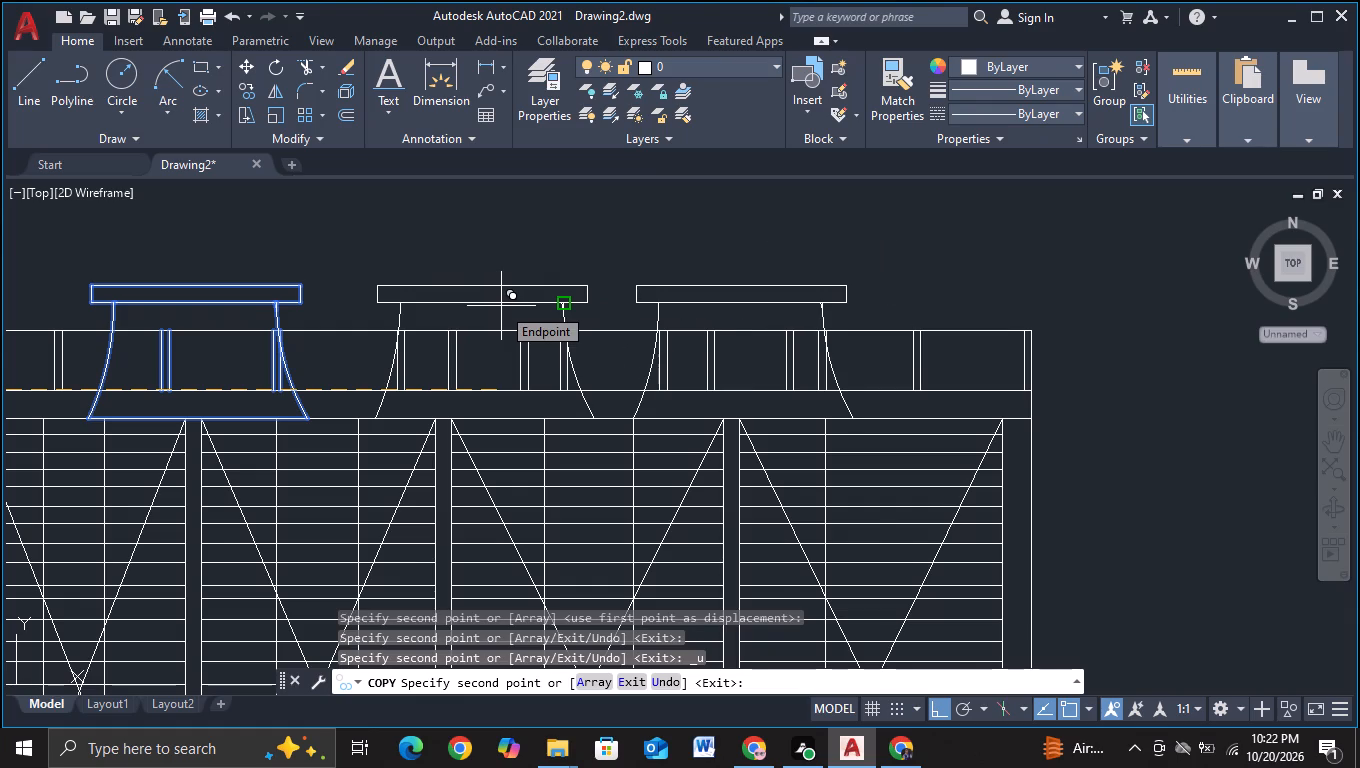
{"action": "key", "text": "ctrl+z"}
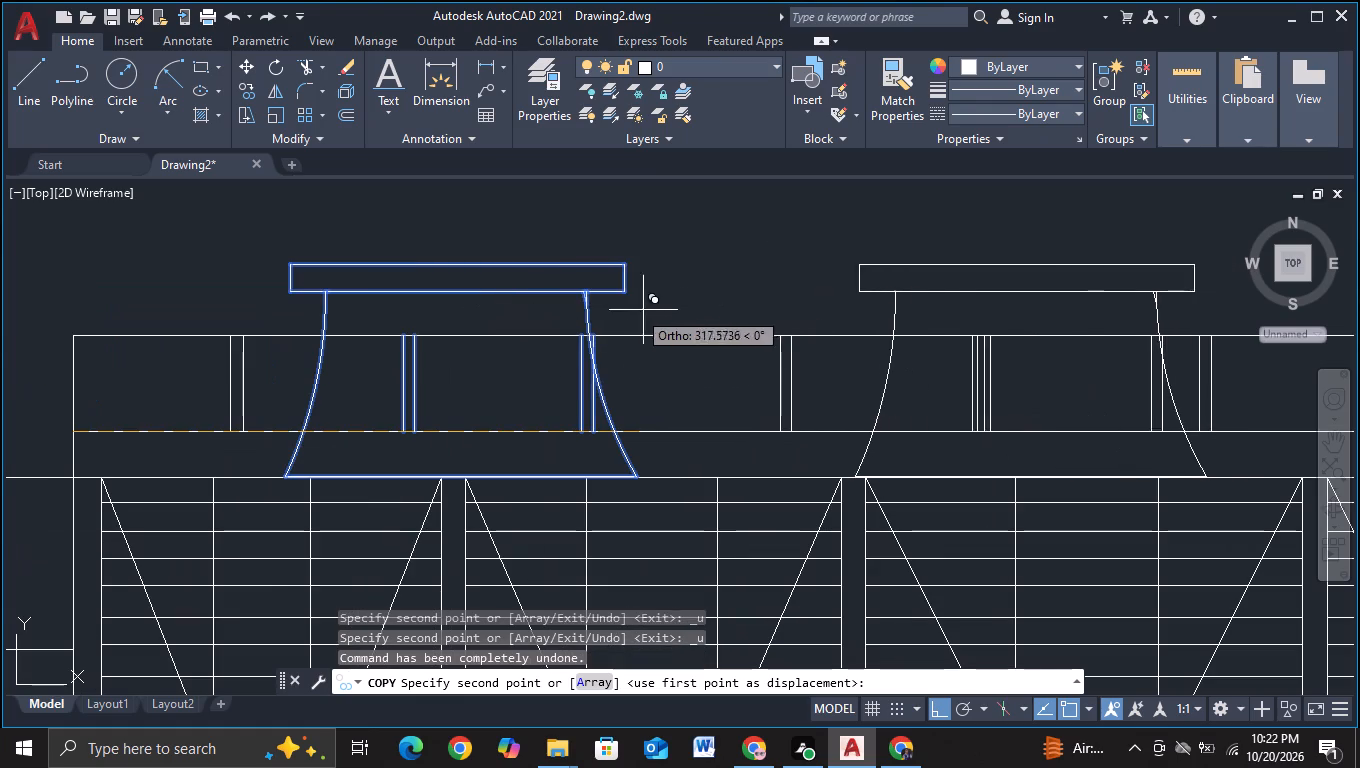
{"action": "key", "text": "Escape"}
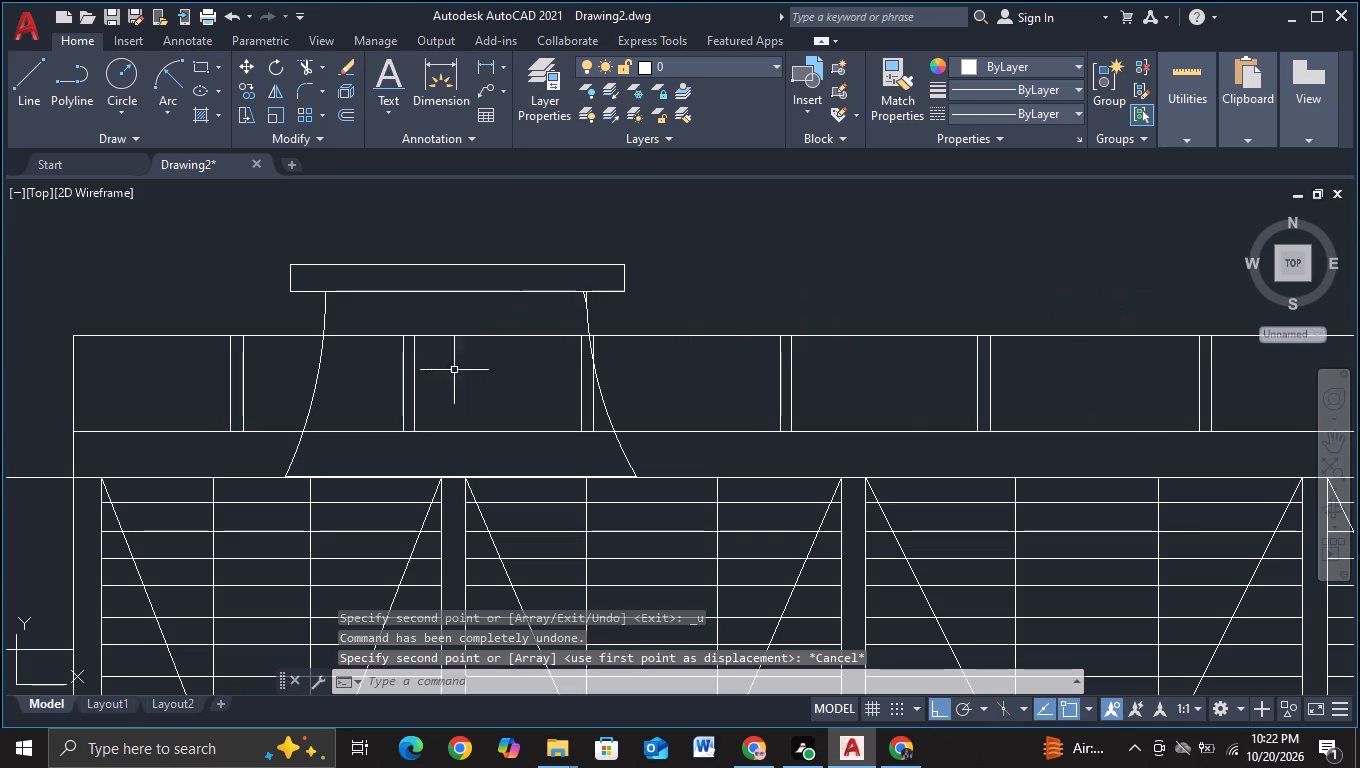
Trim away the top band's horizontal lines and vertical dividers that run inside the capped, curved-sided element.
{"action": "left_click", "coordinate": [297, 69]}
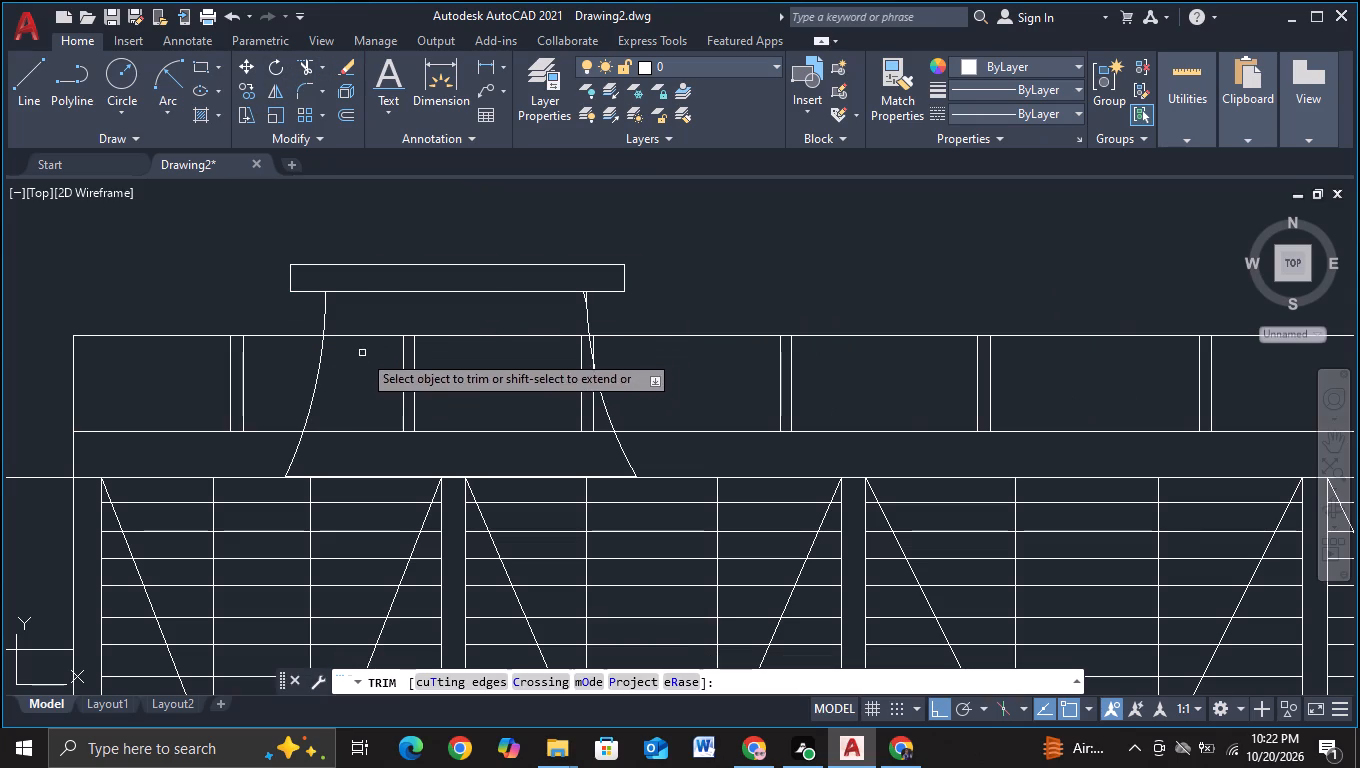
{"action": "left_click_drag", "start_coordinate": [356, 370], "coordinate": [376, 335]}
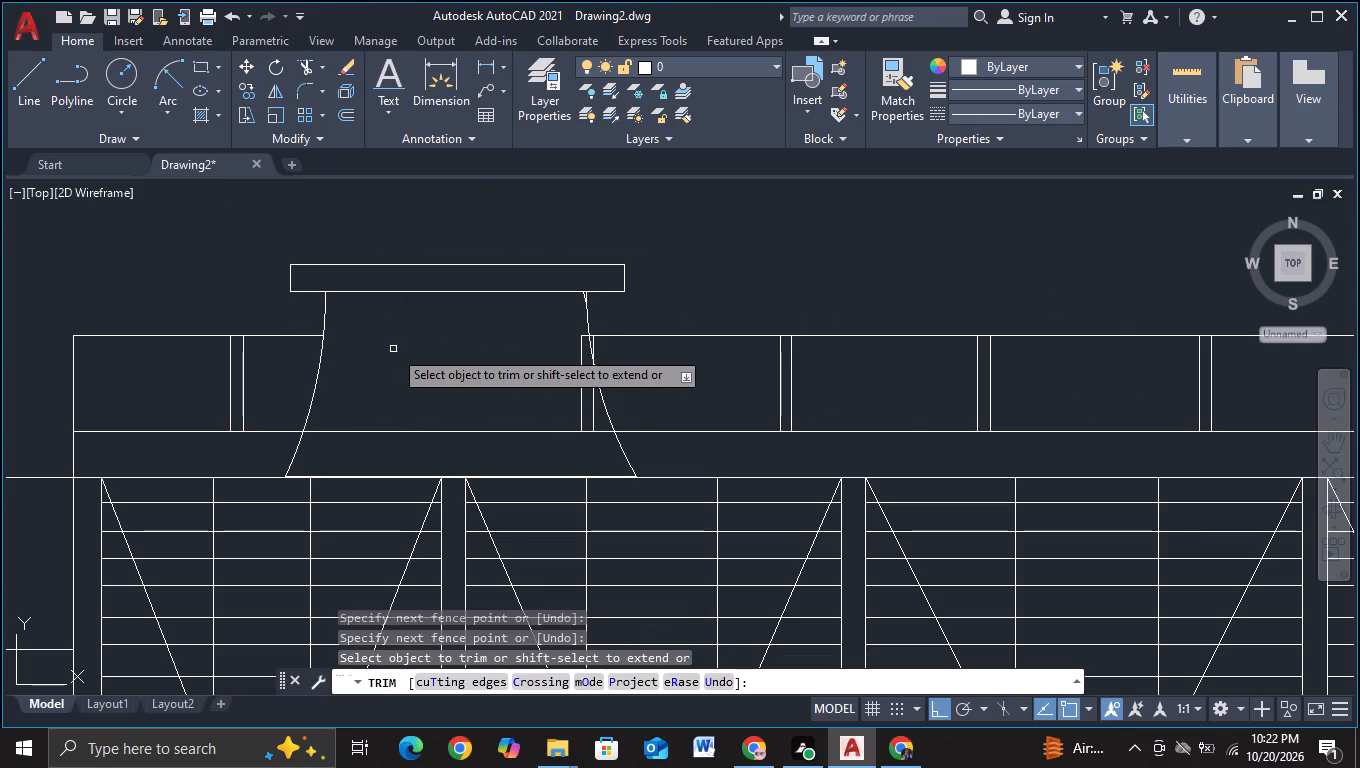
{"action": "left_click_drag", "start_coordinate": [593, 397], "coordinate": [559, 398]}
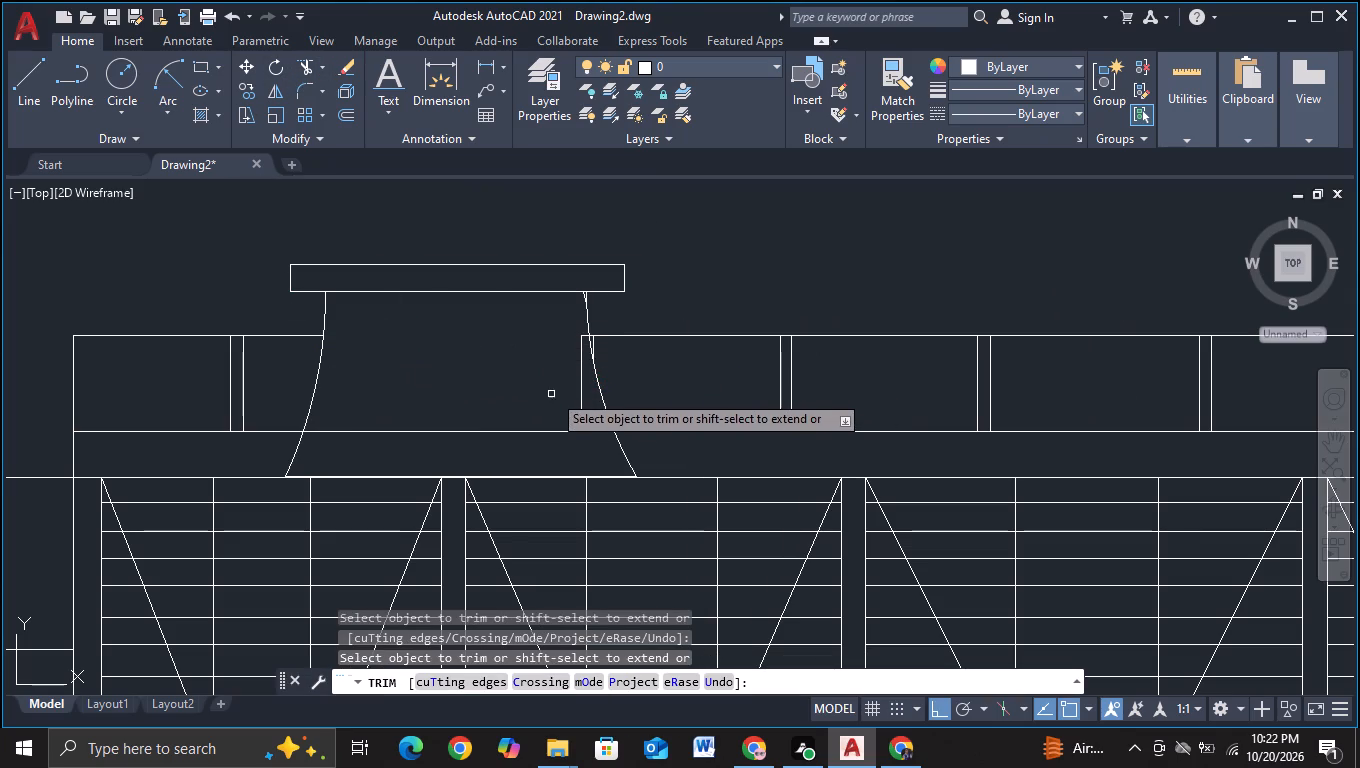
{"action": "left_click_drag", "start_coordinate": [558, 392], "coordinate": [585, 387]}
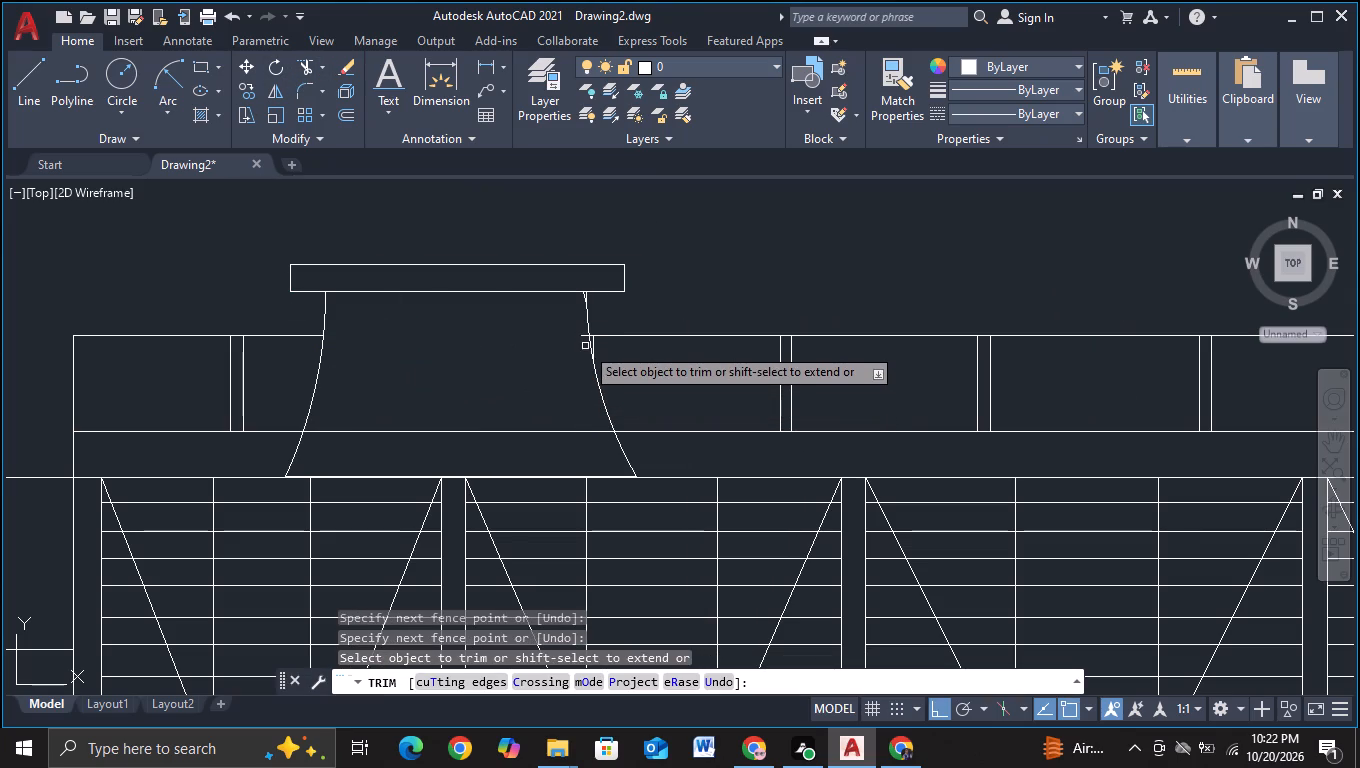
{"action": "left_click", "coordinate": [584, 340]}
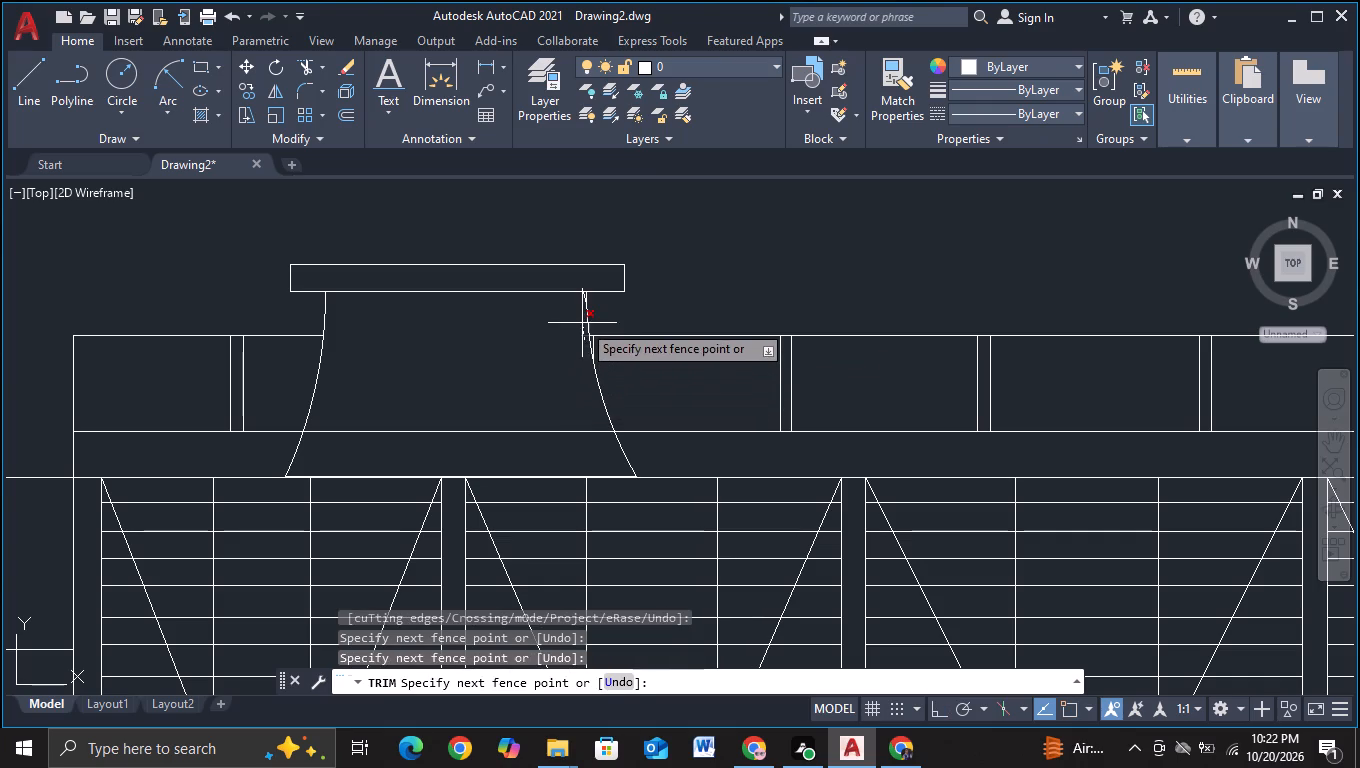
{"action": "left_click", "coordinate": [582, 323]}
{"action": "scroll", "coordinate": [506, 406], "scroll_direction": "down", "scroll_amount": 1}
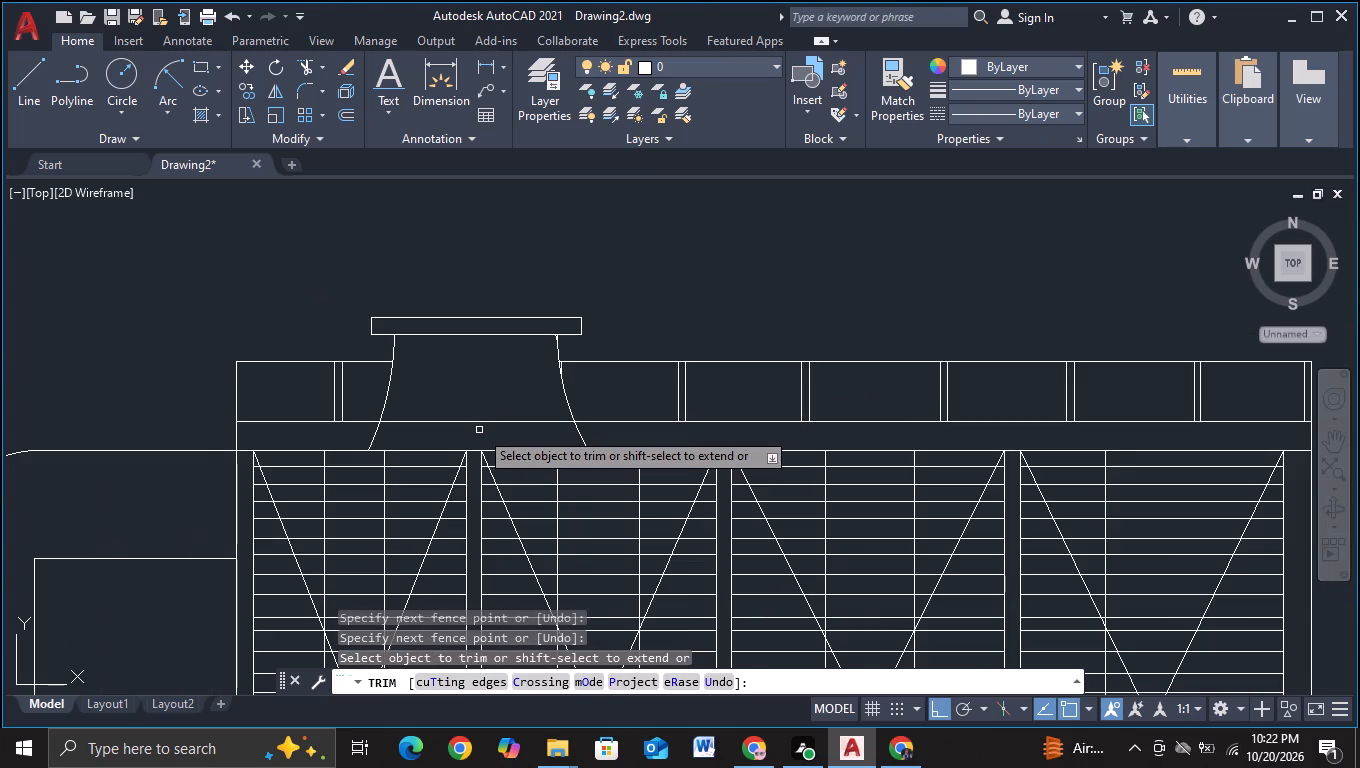
{"action": "left_click_drag", "start_coordinate": [479, 430], "coordinate": [473, 400]}
{"action": "key", "text": "Escape"}
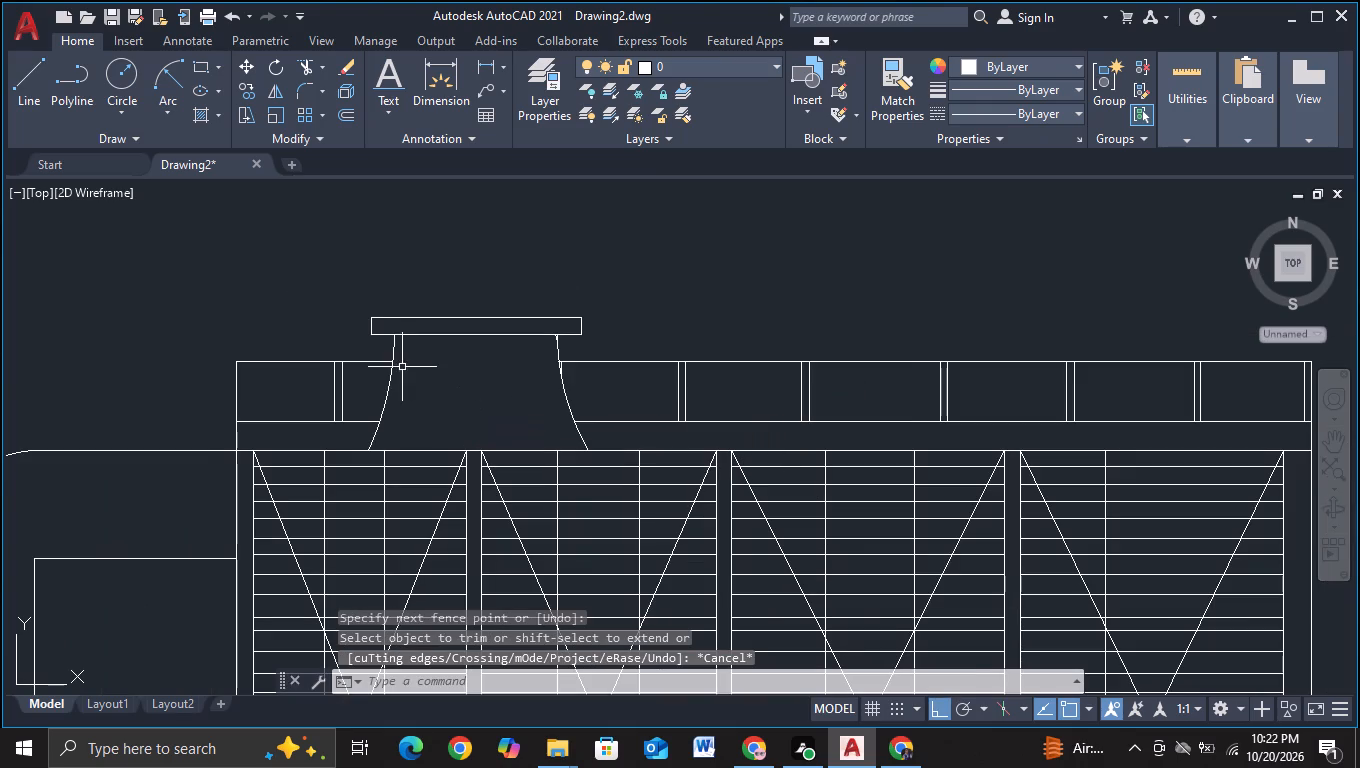
Copy the cleaned capped element twice horizontally to the right along the roof, the second copy about 520 units from the original.
{"action": "left_click", "coordinate": [348, 271]}
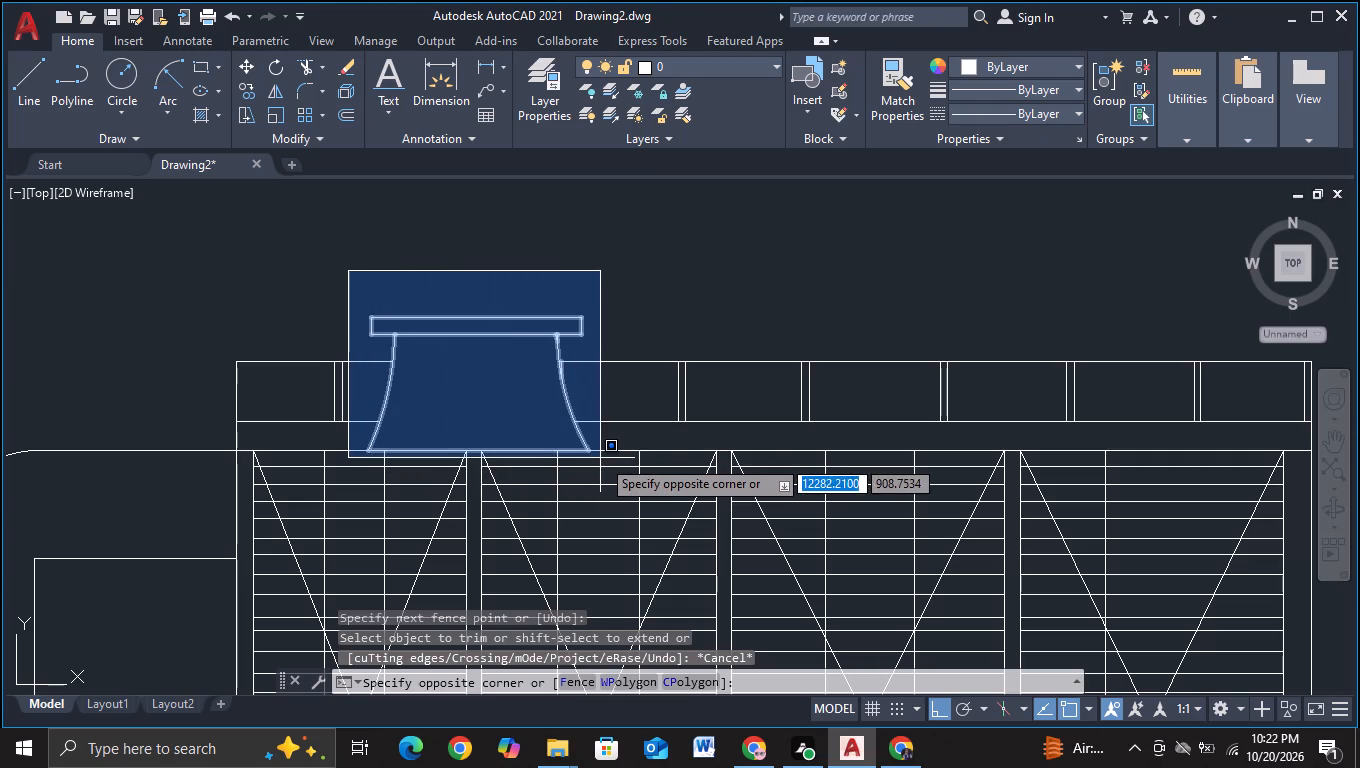
{"action": "left_click", "coordinate": [611, 458]}
{"action": "key", "text": "c"}
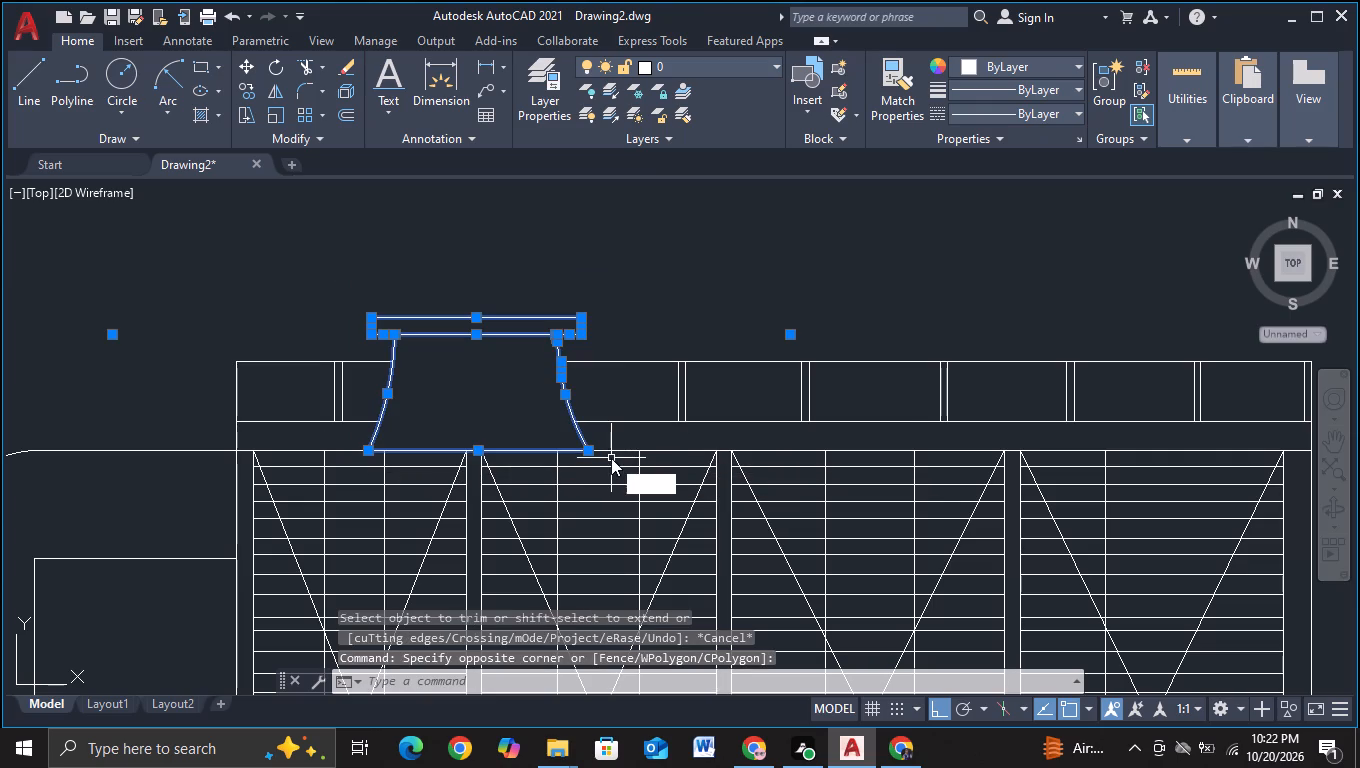
{"action": "left_click", "coordinate": [653, 518]}
{"action": "left_click", "coordinate": [522, 422]}
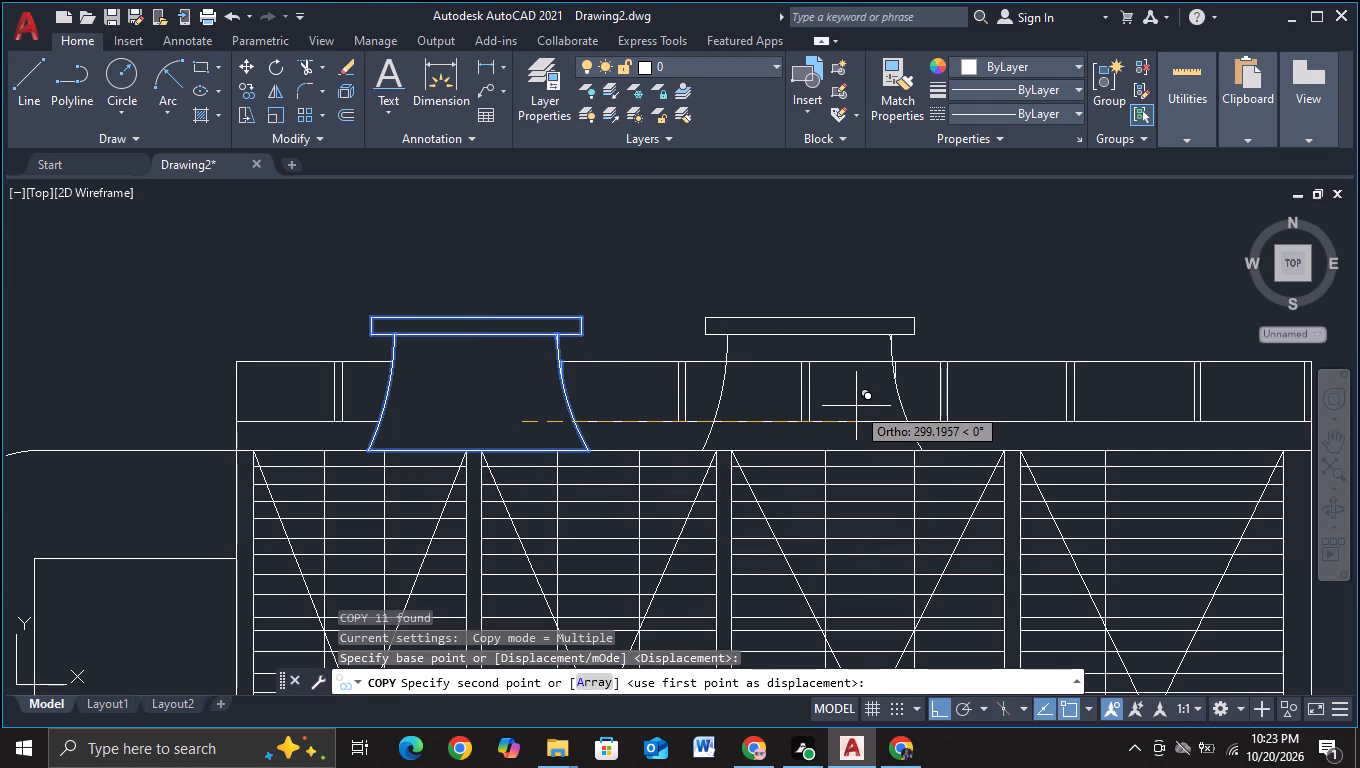
{"action": "left_click", "coordinate": [827, 404]}
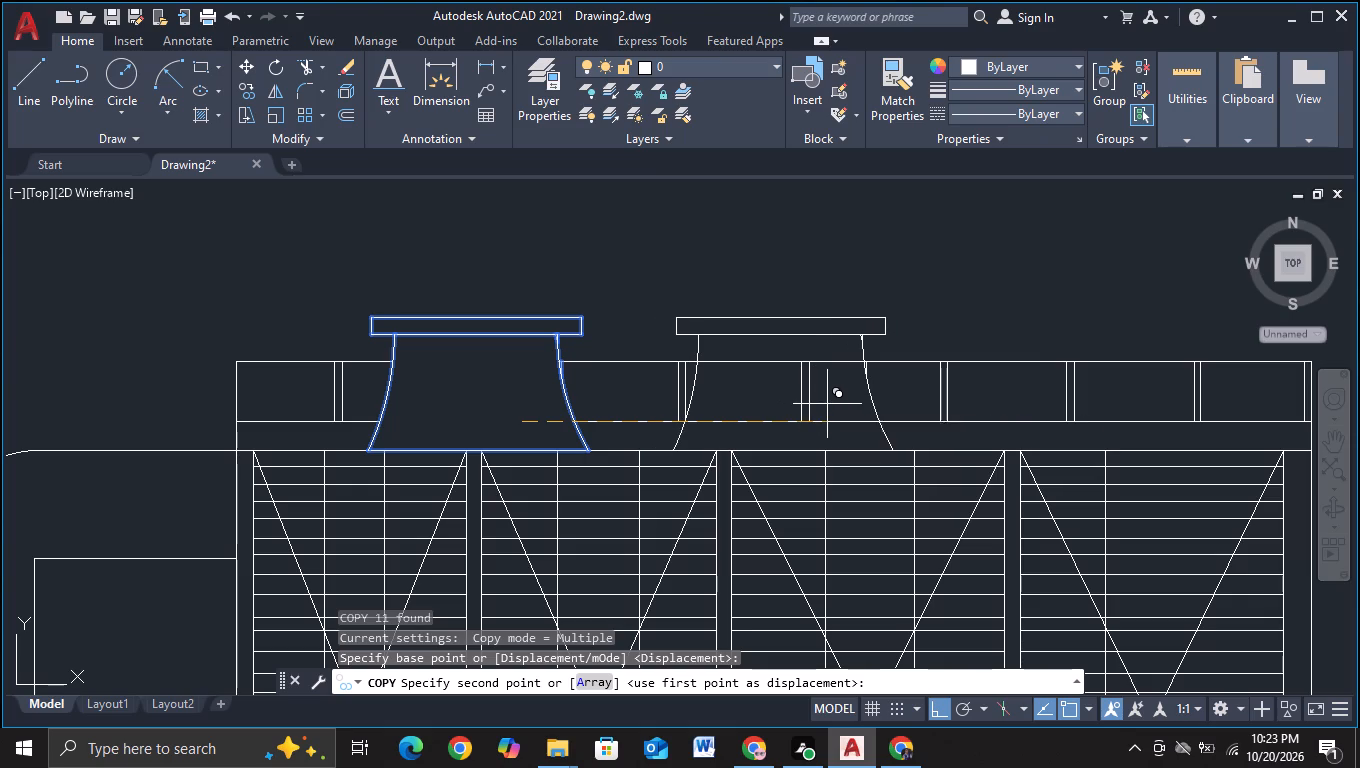
{"action": "middle_click_drag", "start_coordinate": [958, 391], "coordinate": [464, 404]}
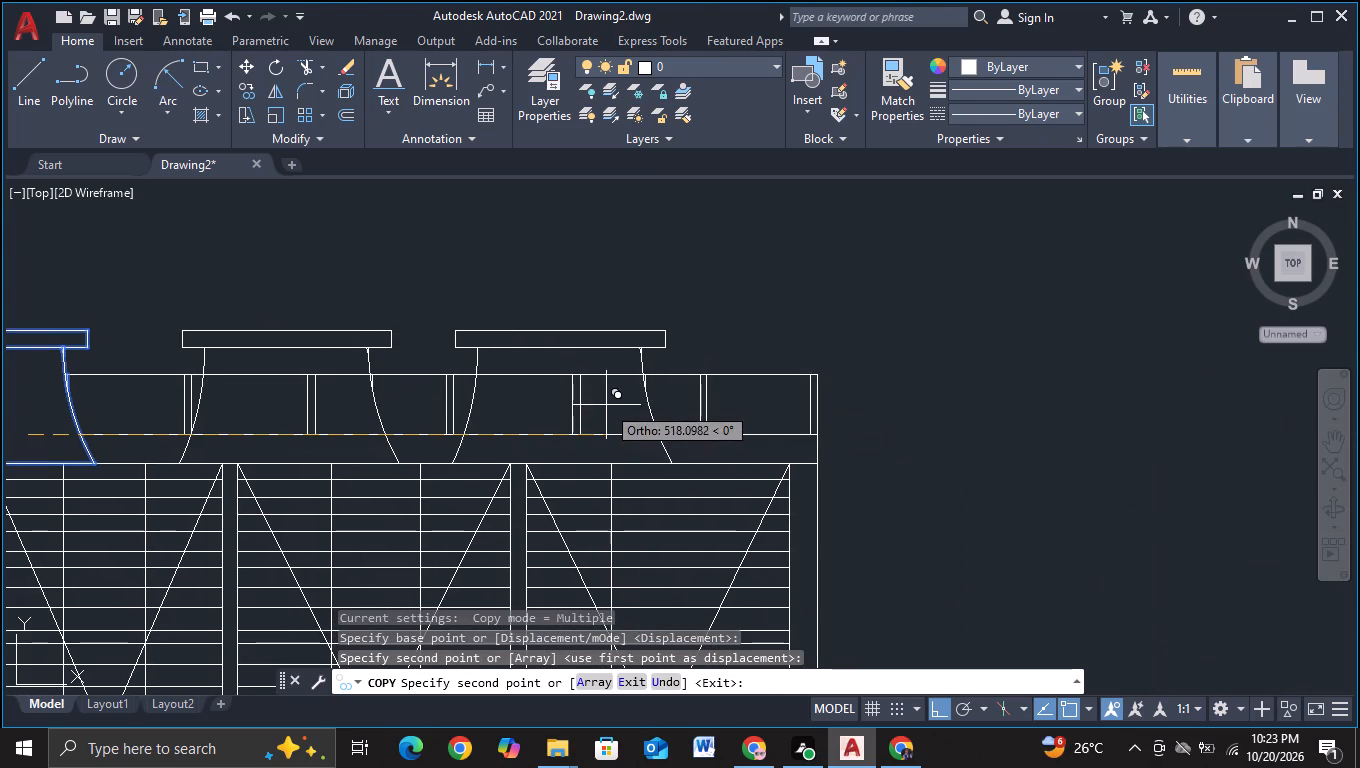
{"action": "left_click", "coordinate": [610, 405]}
{"action": "key", "text": "Escape"}
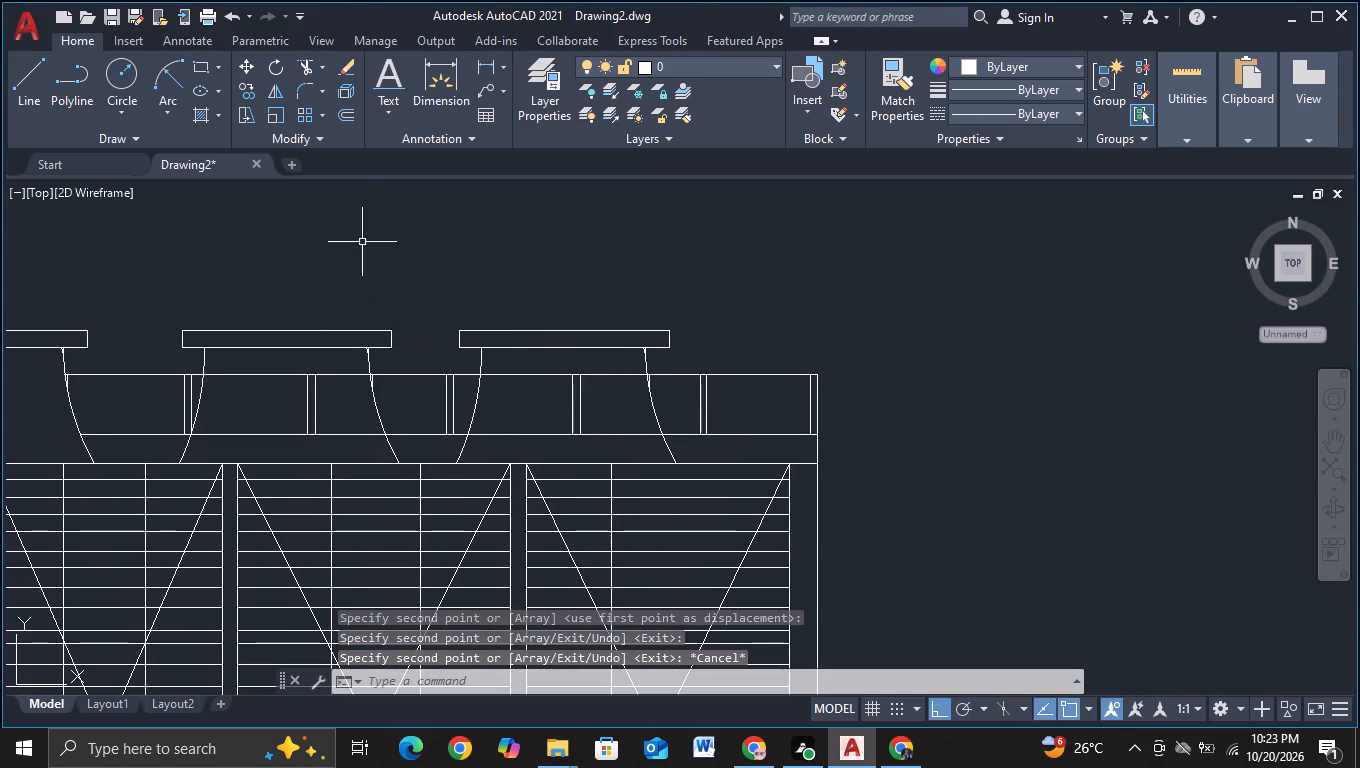
Trim the top band's horizontal lines and divider pair out of the rightmost capped element's interior.
{"action": "left_click", "coordinate": [303, 69]}
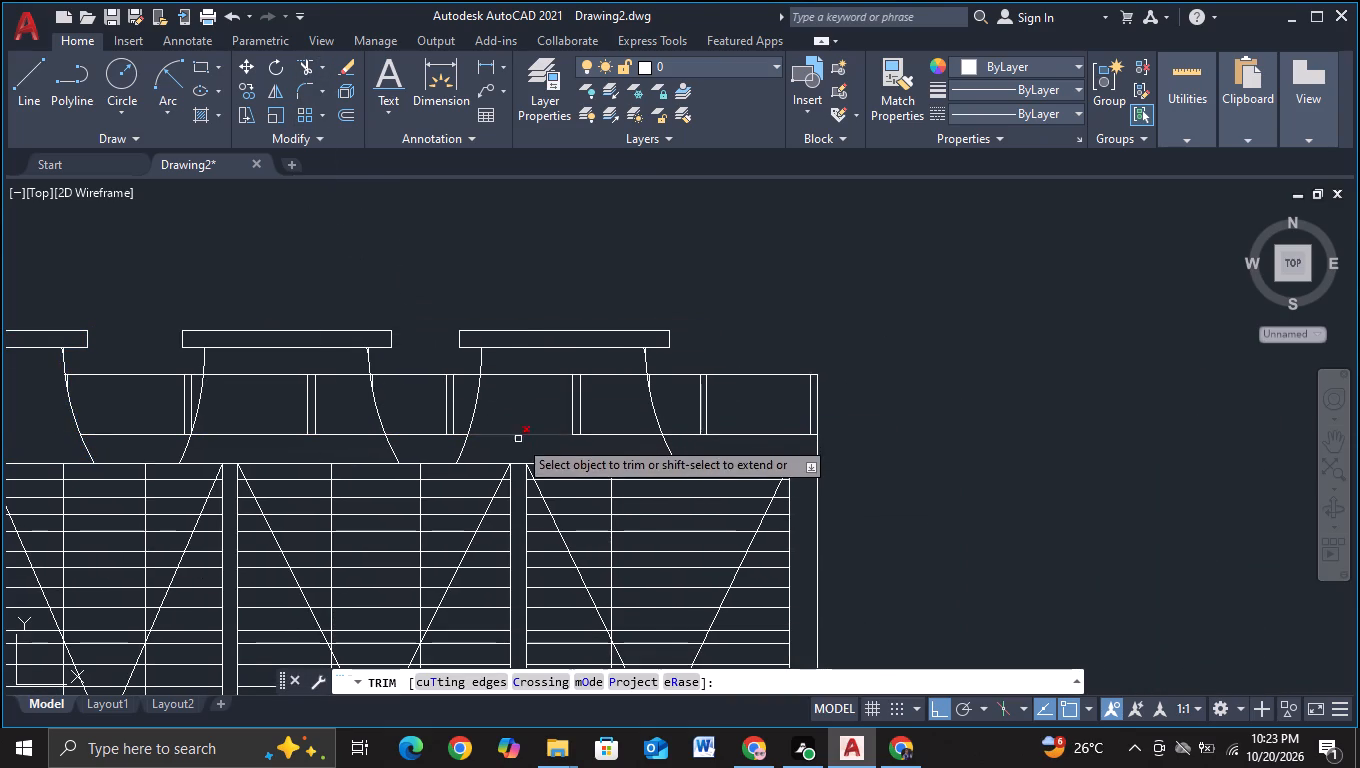
{"action": "left_click_drag", "start_coordinate": [516, 448], "coordinate": [547, 429]}
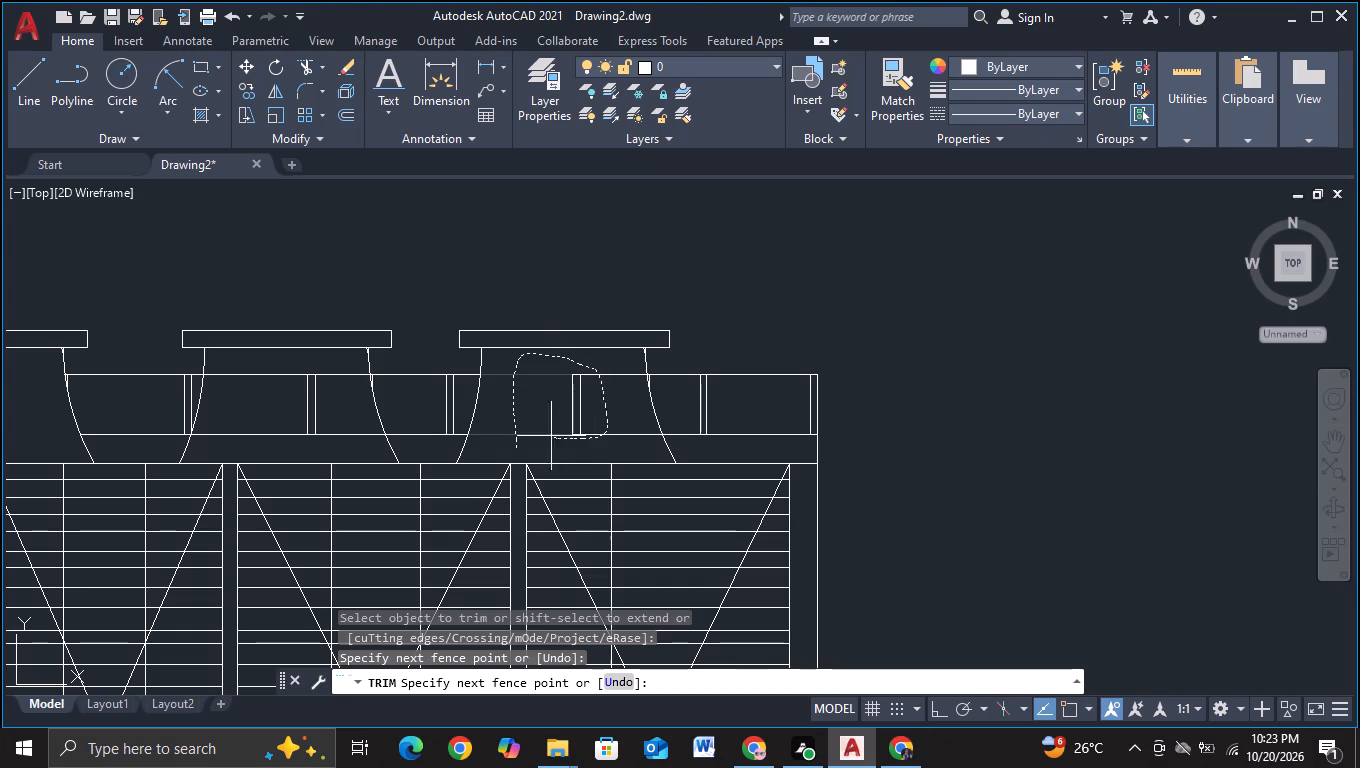
{"action": "left_click_drag", "start_coordinate": [547, 429], "coordinate": [596, 410]}
{"action": "left_click", "coordinate": [577, 377]}
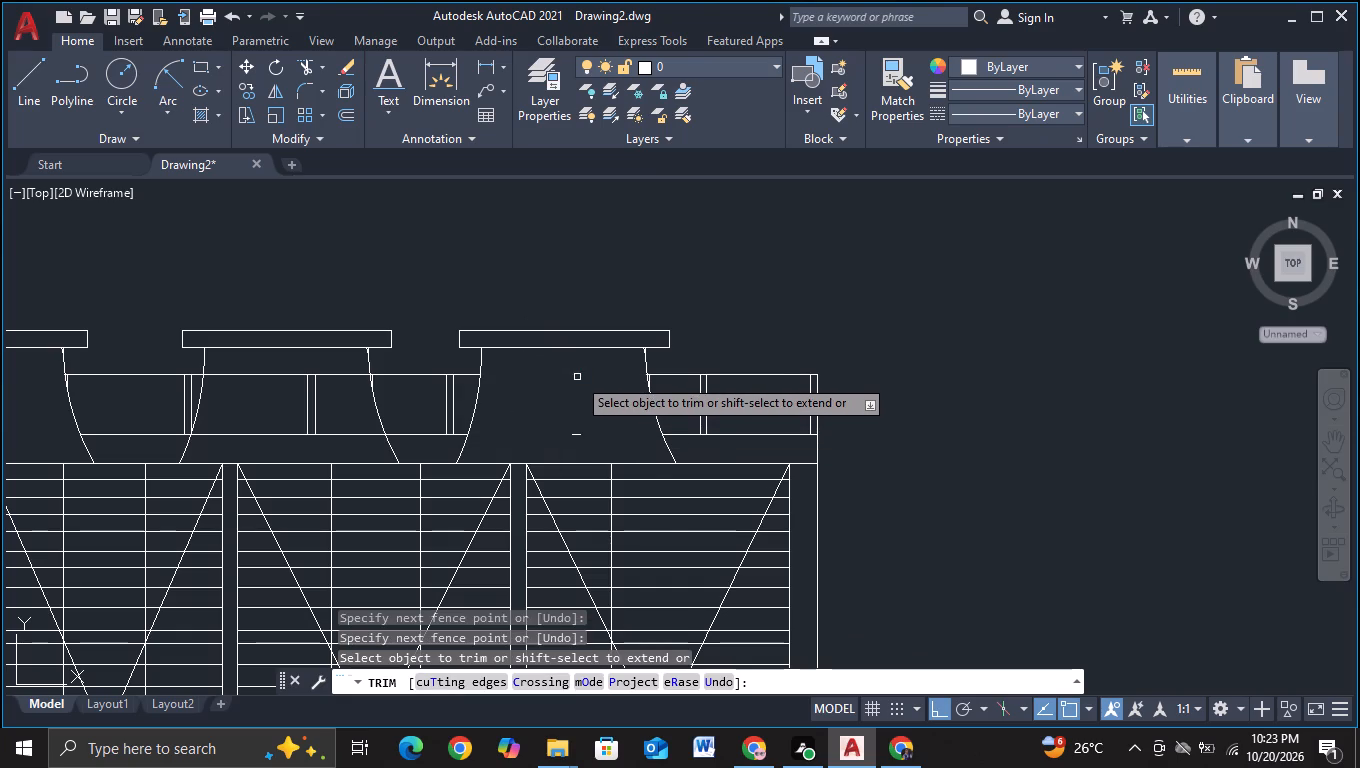
{"action": "left_click", "coordinate": [576, 437]}
Trim the top band's horizontal lines and divider pair out of the middle capped element's interior.
{"action": "middle_click_drag", "start_coordinate": [552, 437], "coordinate": [712, 415]}
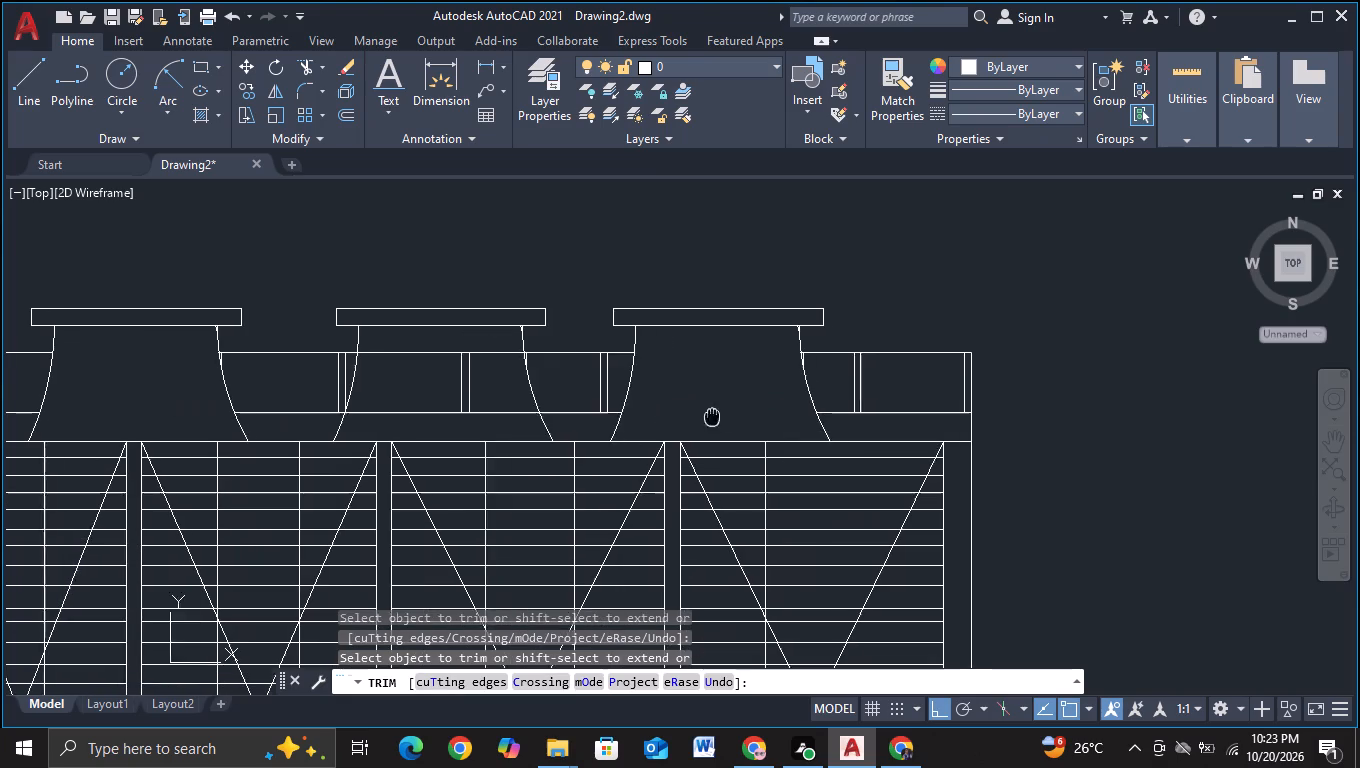
{"action": "middle_click_drag", "start_coordinate": [712, 415], "coordinate": [713, 415]}
{"action": "left_click_drag", "start_coordinate": [431, 343], "coordinate": [501, 389]}
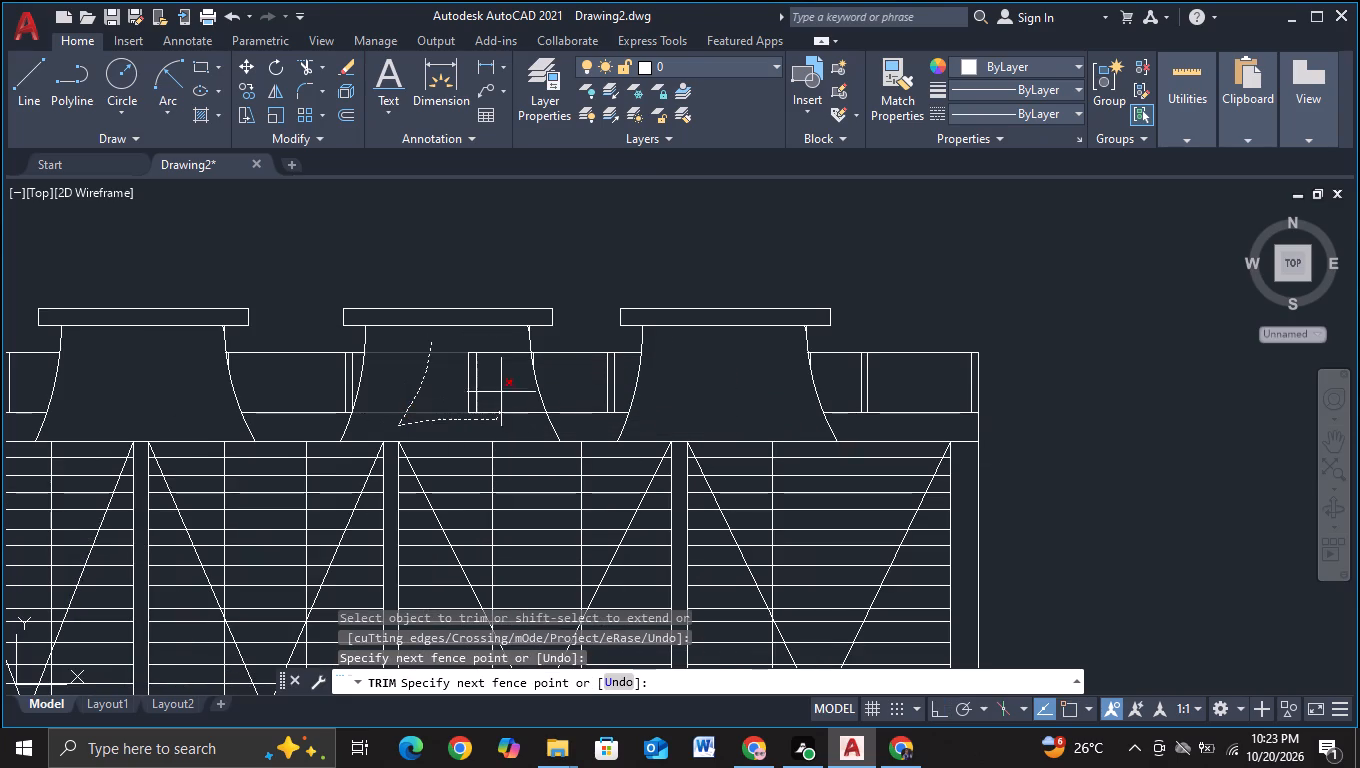
{"action": "left_click_drag", "start_coordinate": [501, 389], "coordinate": [475, 349]}
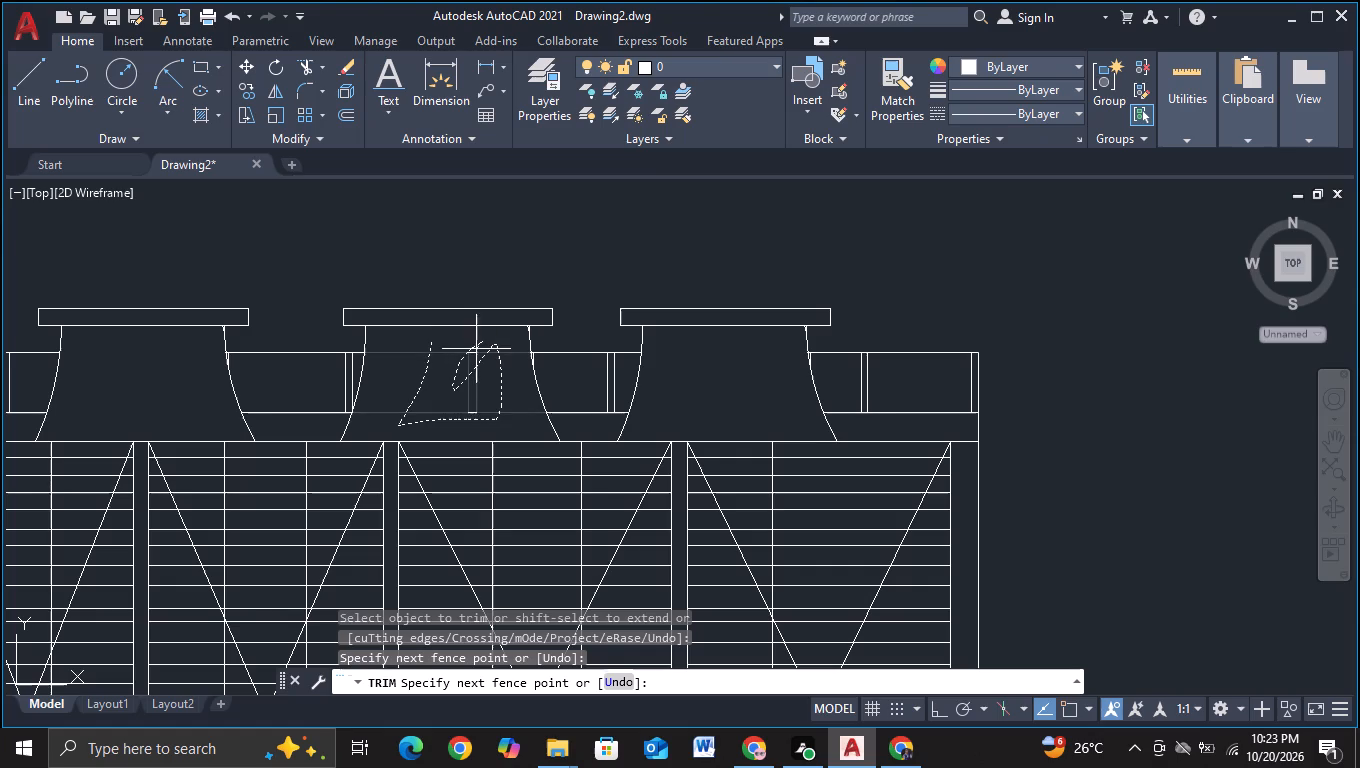
{"action": "left_click_drag", "start_coordinate": [475, 349], "coordinate": [472, 418]}
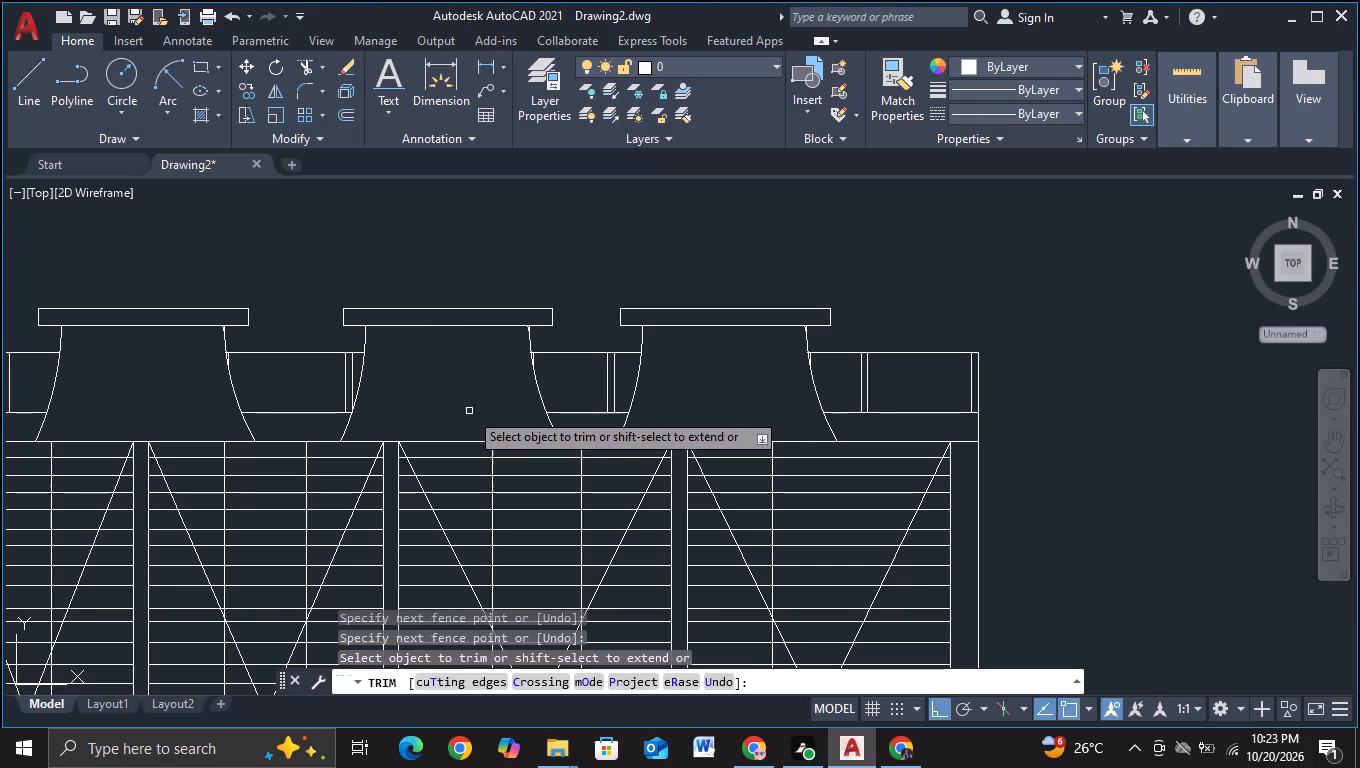
{"action": "key", "text": "Escape"}
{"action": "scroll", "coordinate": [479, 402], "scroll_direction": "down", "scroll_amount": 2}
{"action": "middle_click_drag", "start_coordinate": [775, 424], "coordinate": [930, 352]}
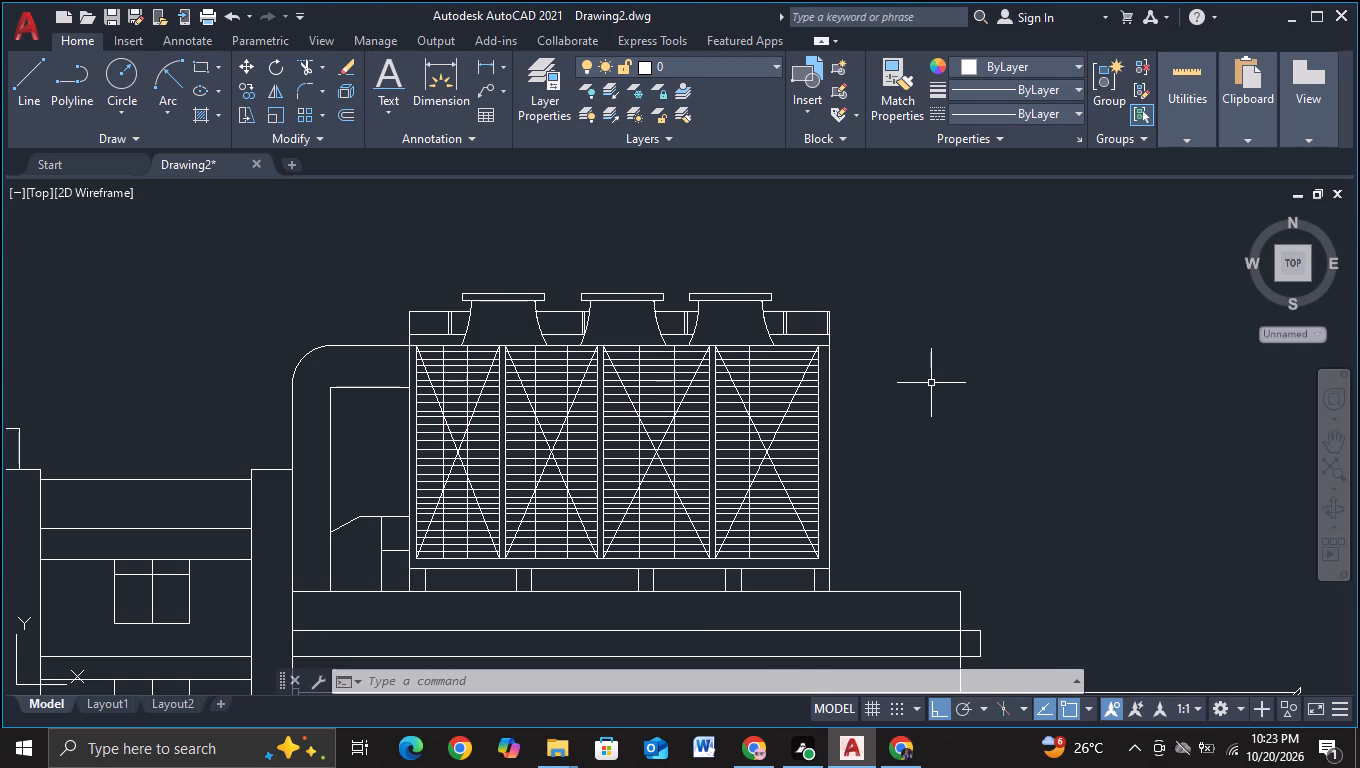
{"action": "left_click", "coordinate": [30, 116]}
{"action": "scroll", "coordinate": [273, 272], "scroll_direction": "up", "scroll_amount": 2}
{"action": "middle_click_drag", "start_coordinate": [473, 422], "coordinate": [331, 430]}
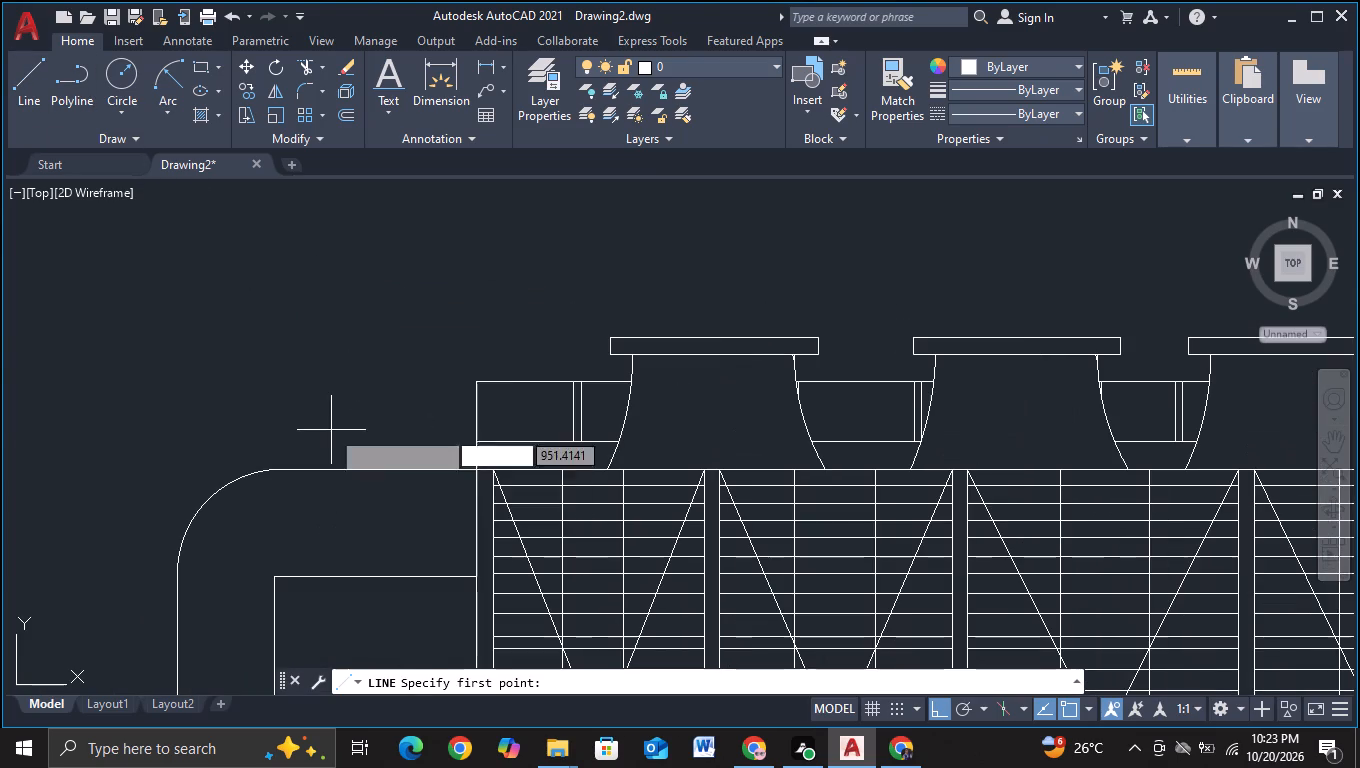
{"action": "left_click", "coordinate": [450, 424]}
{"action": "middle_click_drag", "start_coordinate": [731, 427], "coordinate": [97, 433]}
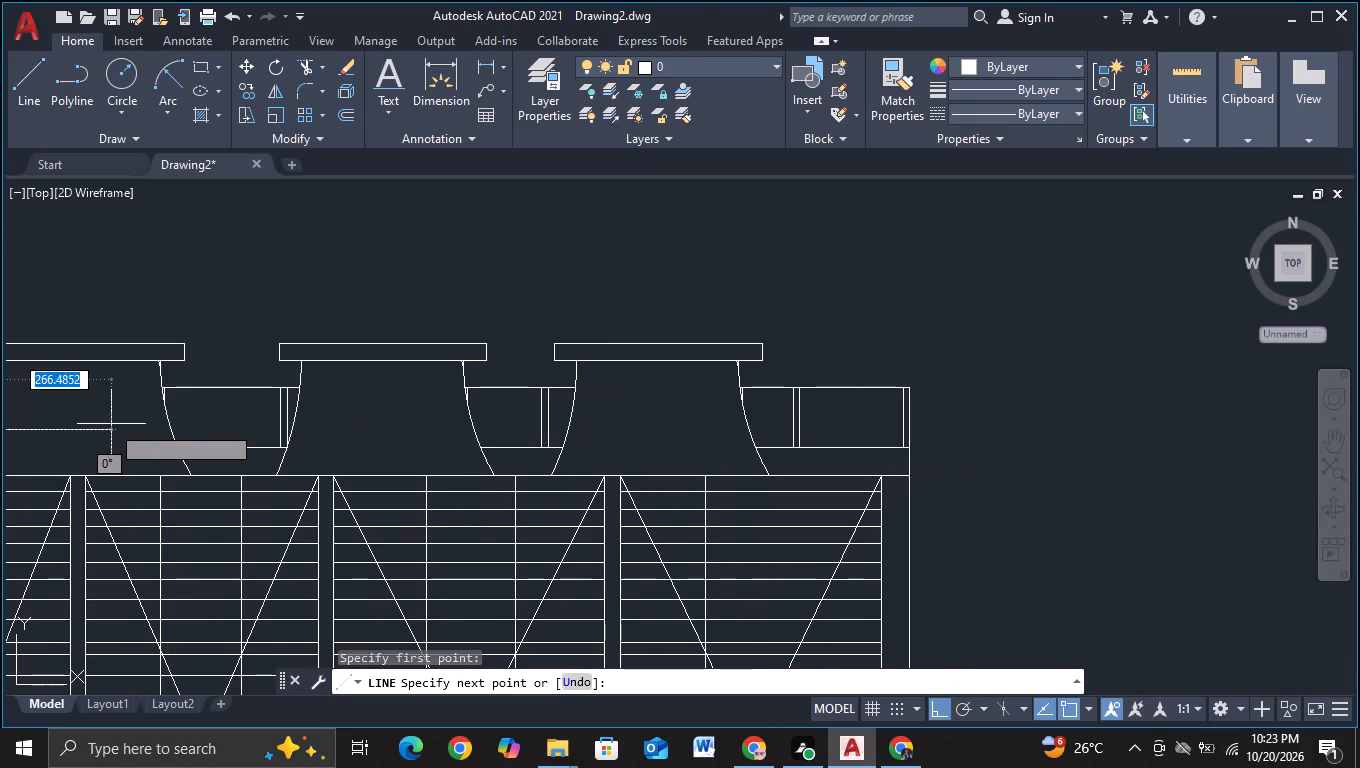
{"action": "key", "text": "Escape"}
Draw a horizontal line about 1092 units long through the middle of the top band, overshooting both of its ends.
{"action": "middle_click_drag", "start_coordinate": [168, 266], "coordinate": [936, 267]}
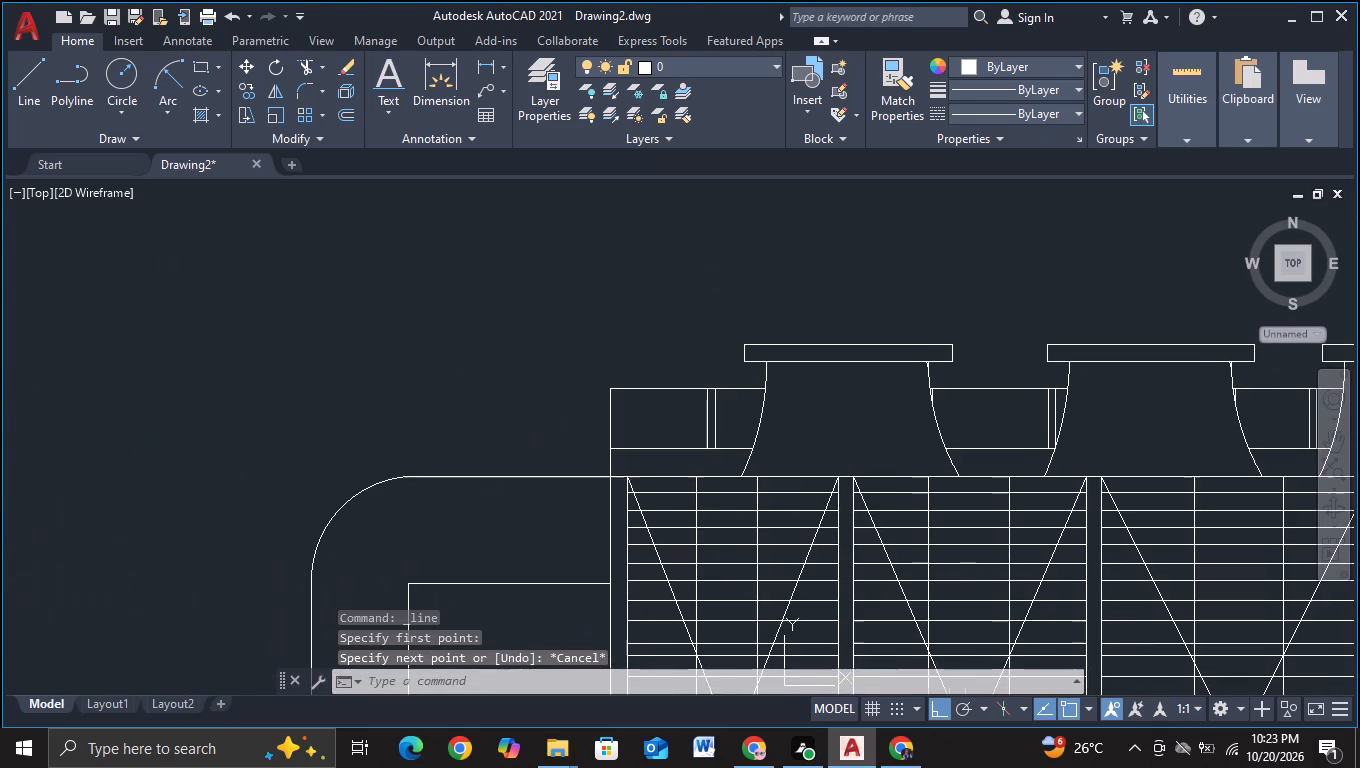
{"action": "left_click", "coordinate": [33, 106]}
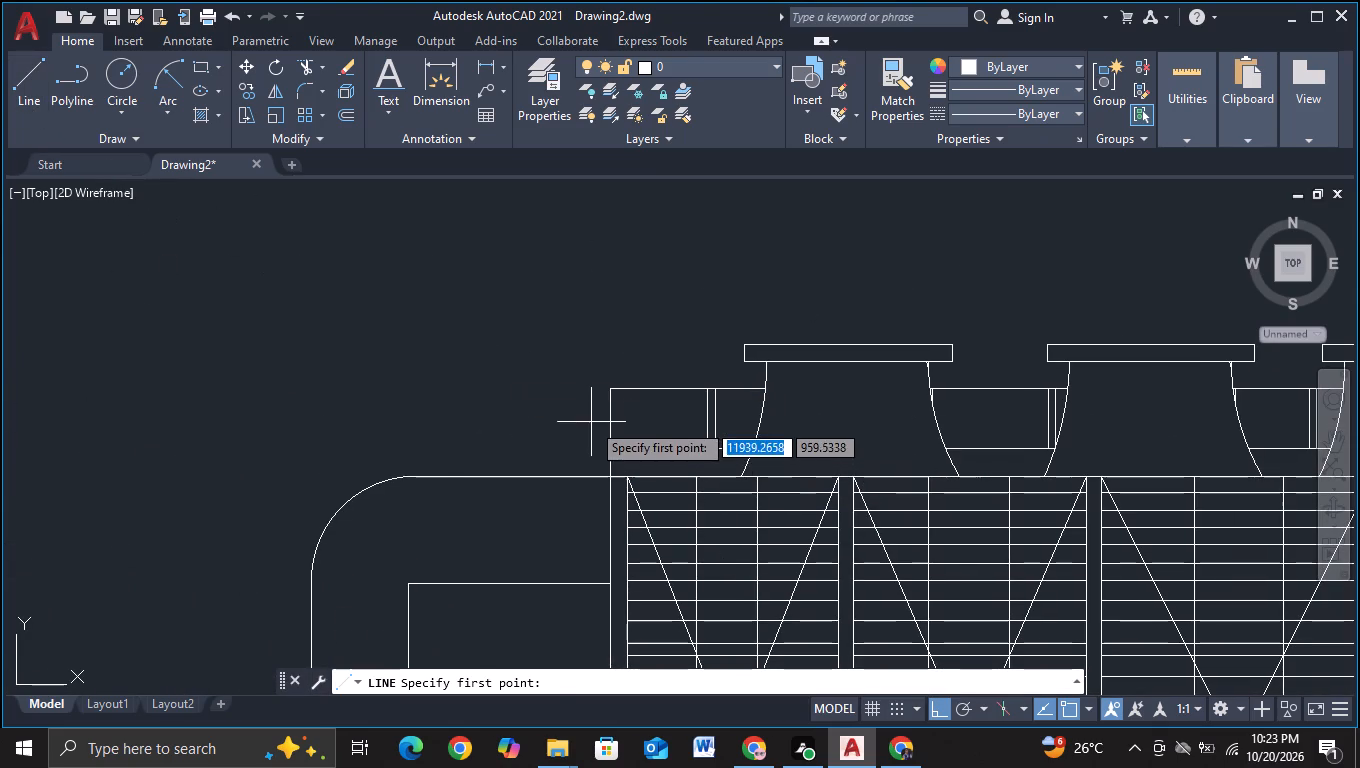
{"action": "left_click", "coordinate": [592, 420]}
{"action": "middle_click_drag", "start_coordinate": [962, 417], "coordinate": [35, 490]}
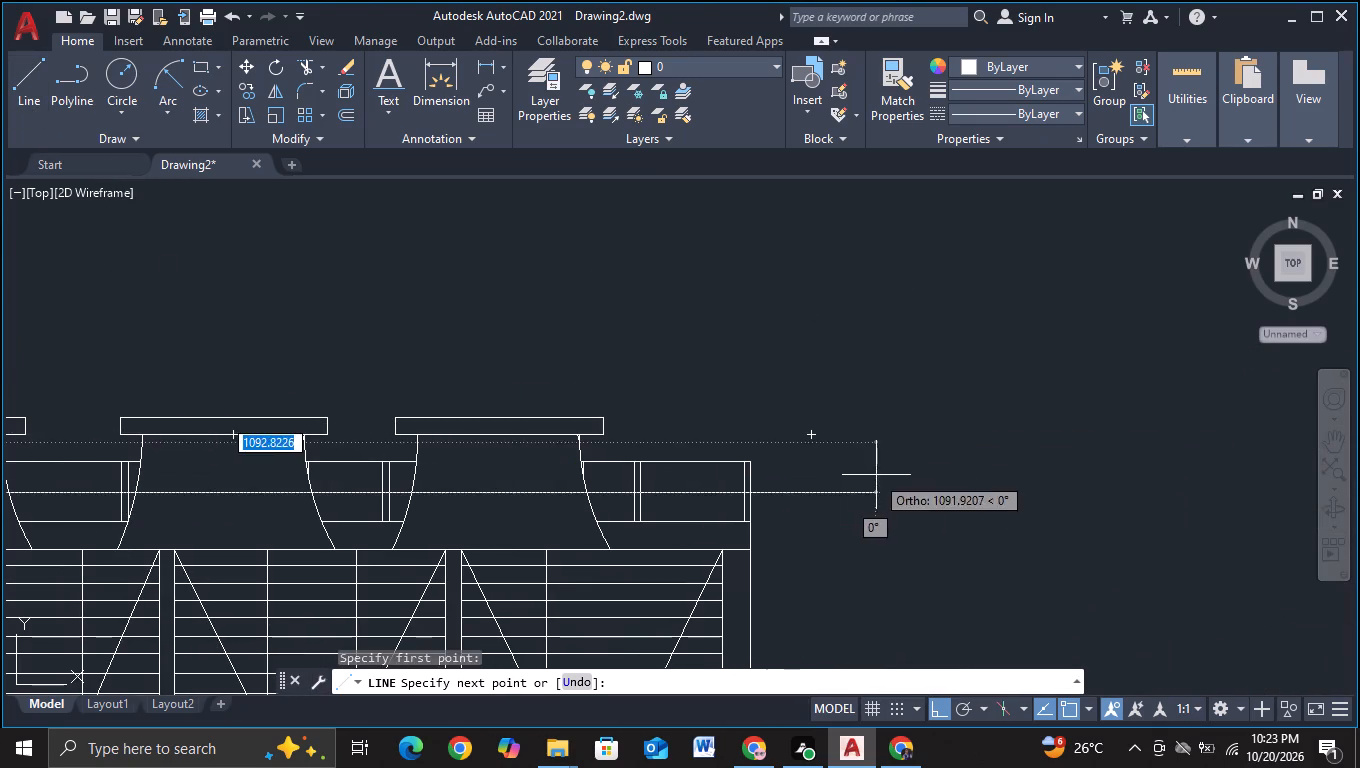
{"action": "left_click", "coordinate": [876, 475]}
{"action": "key", "text": "Escape"}
Trim the new line's overhangs at both band ends and its portions inside the rightmost and leftmost capped elements.
{"action": "left_click", "coordinate": [296, 66]}
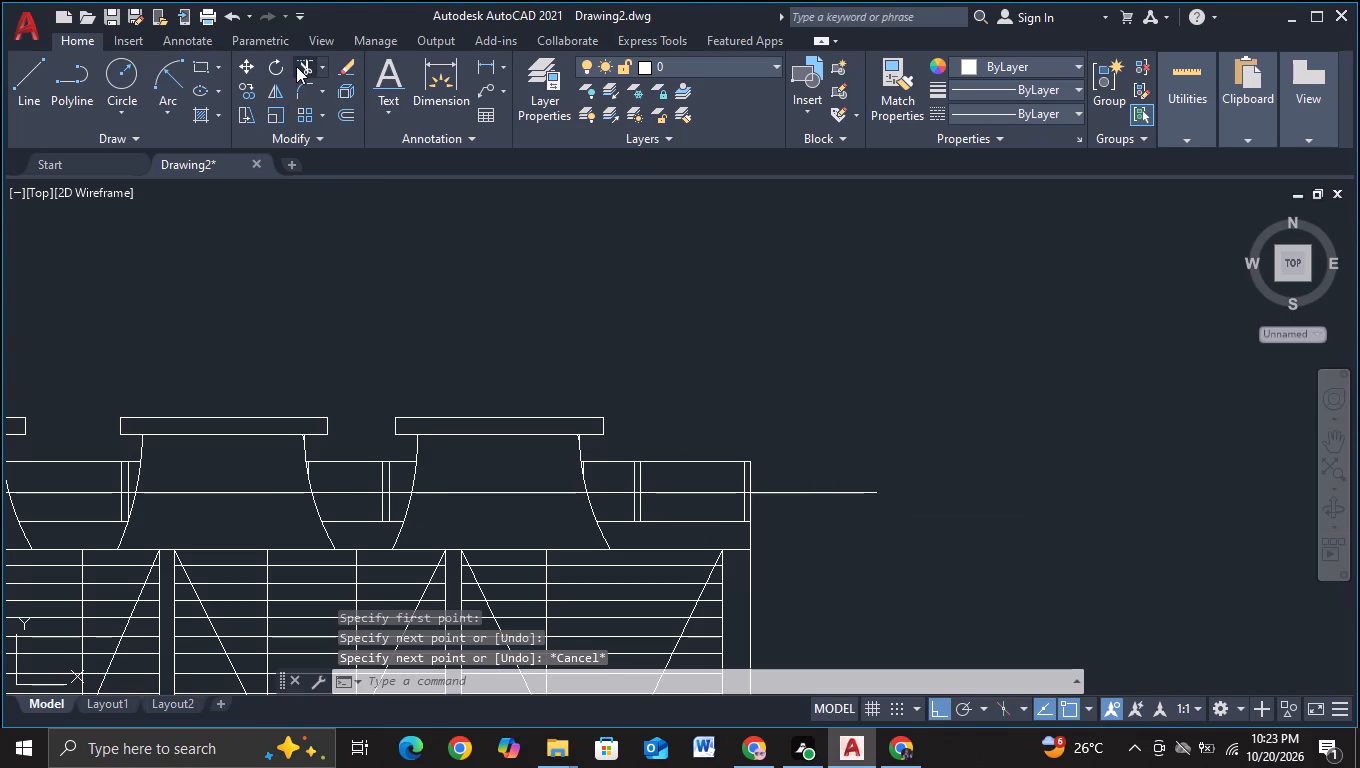
{"action": "left_click_drag", "start_coordinate": [836, 432], "coordinate": [851, 571]}
{"action": "scroll", "coordinate": [788, 520], "scroll_direction": "up", "scroll_amount": 1}
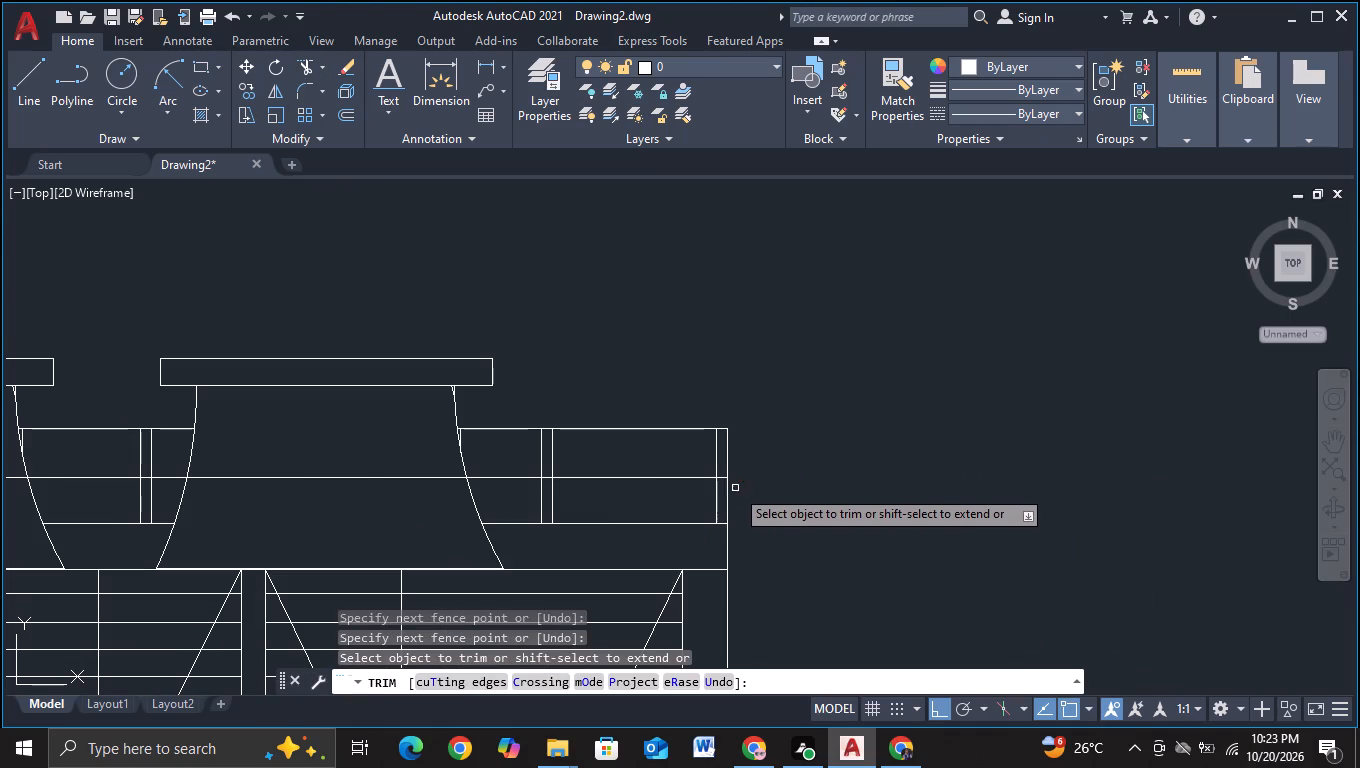
{"action": "left_click", "coordinate": [722, 479]}
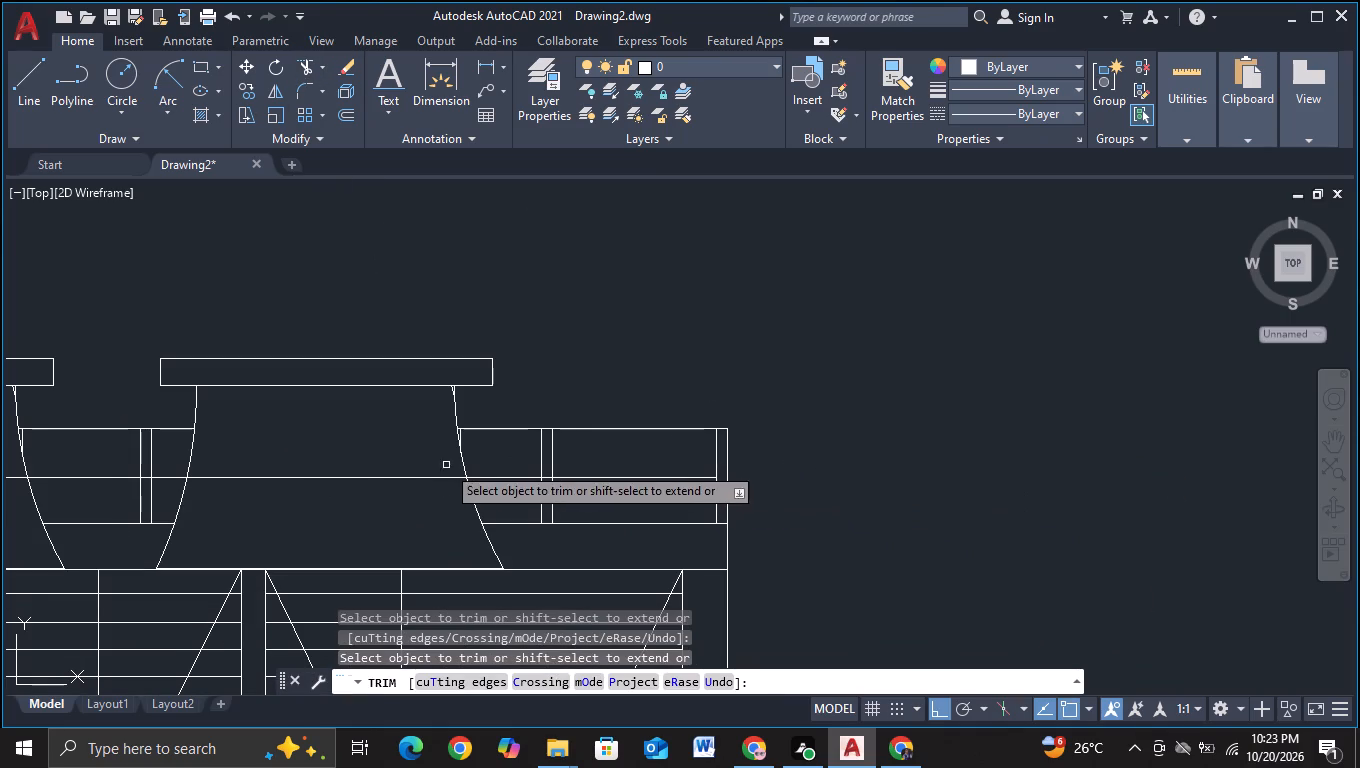
{"action": "left_click_drag", "start_coordinate": [425, 471], "coordinate": [321, 542]}
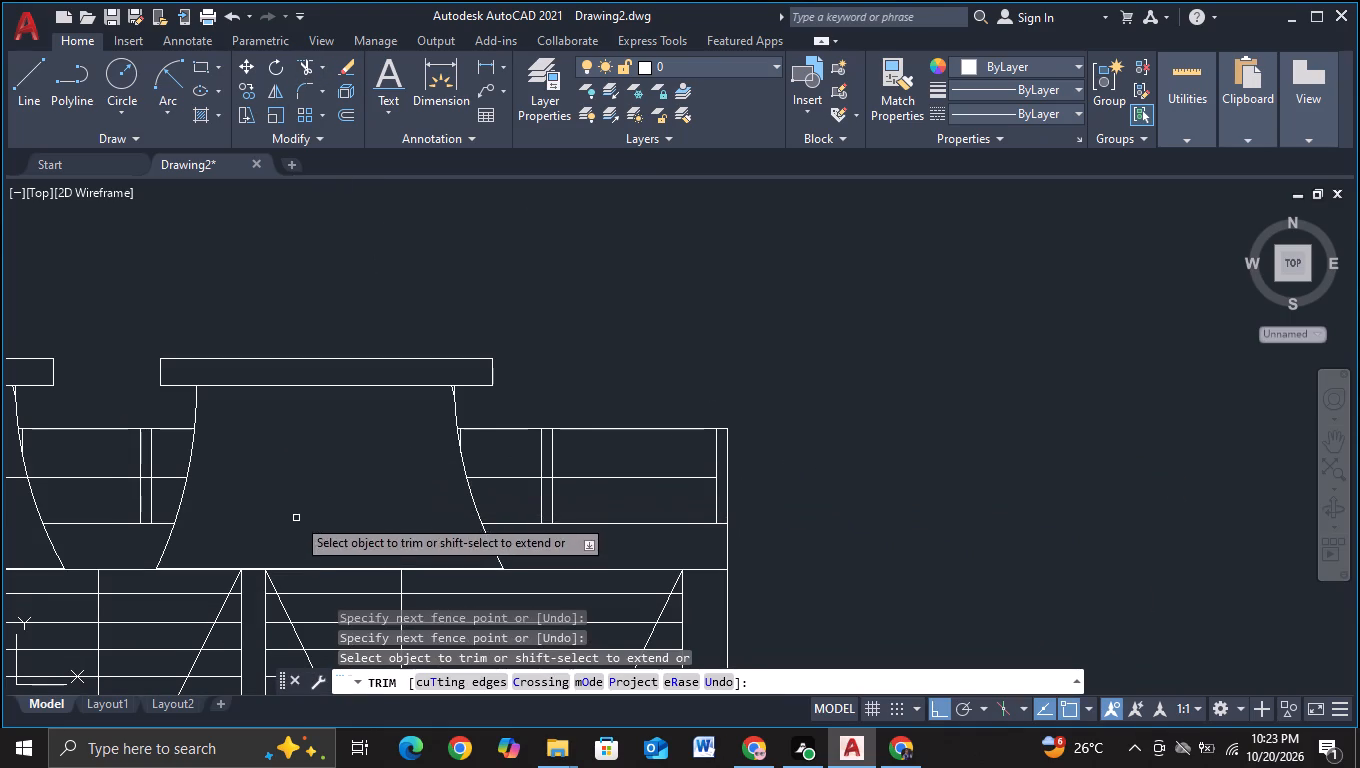
{"action": "middle_click_drag", "start_coordinate": [296, 515], "coordinate": [1174, 459]}
{"action": "left_click_drag", "start_coordinate": [328, 394], "coordinate": [268, 458]}
{"action": "middle_click_drag", "start_coordinate": [609, 433], "coordinate": [841, 433]}
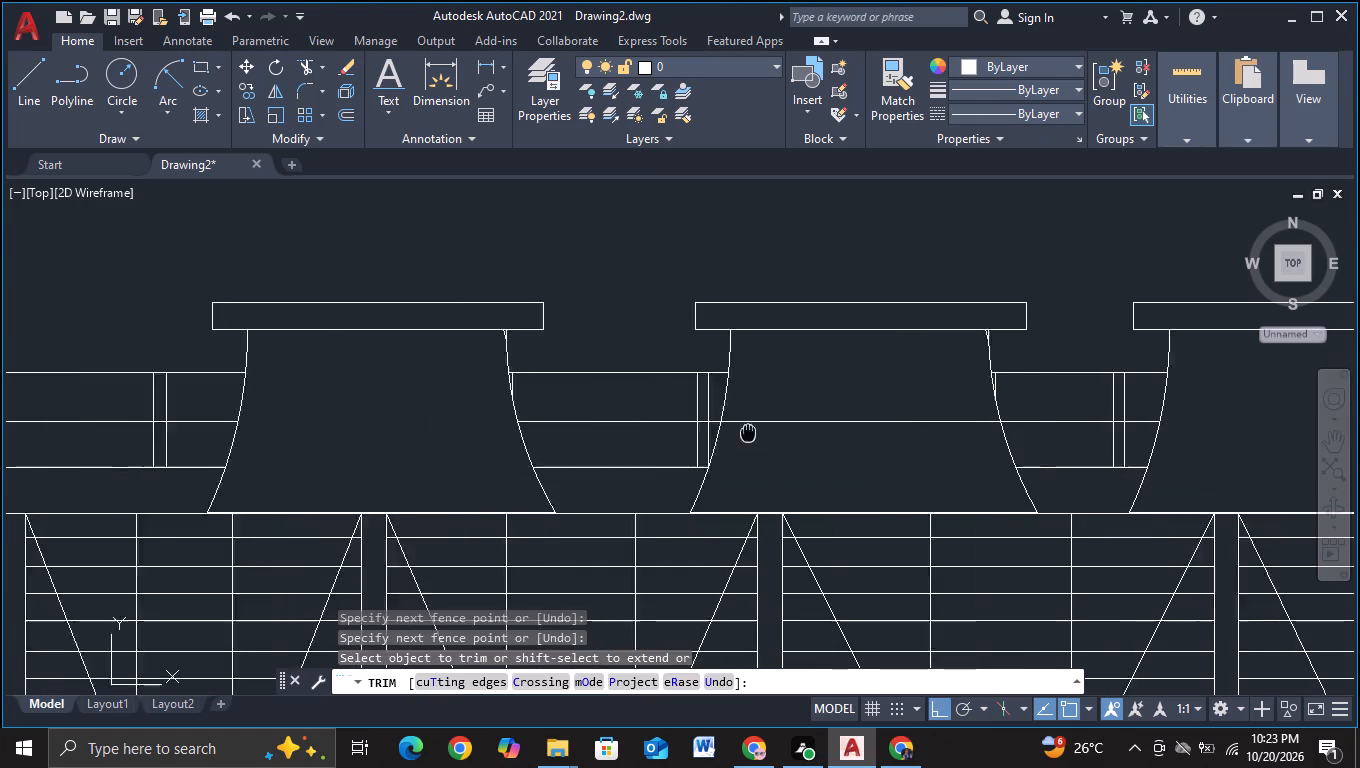
{"action": "middle_click_drag", "start_coordinate": [841, 433], "coordinate": [1198, 438]}
{"action": "left_click", "coordinate": [479, 430]}
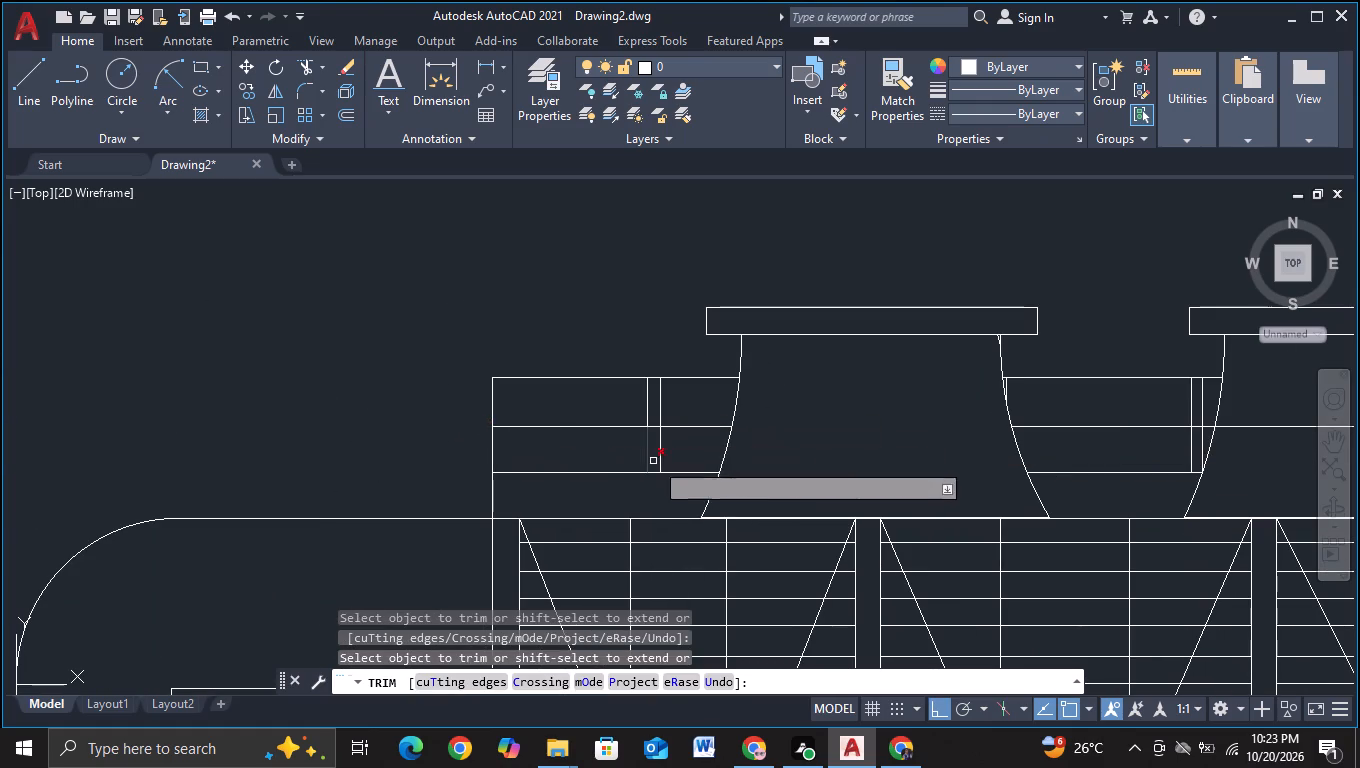
{"action": "key", "text": "Escape"}
Copy the leftmost divider pair to the top band's left end, turning object snap off to place a pair just inside the edge.
{"action": "left_click_drag", "start_coordinate": [686, 407], "coordinate": [615, 439]}
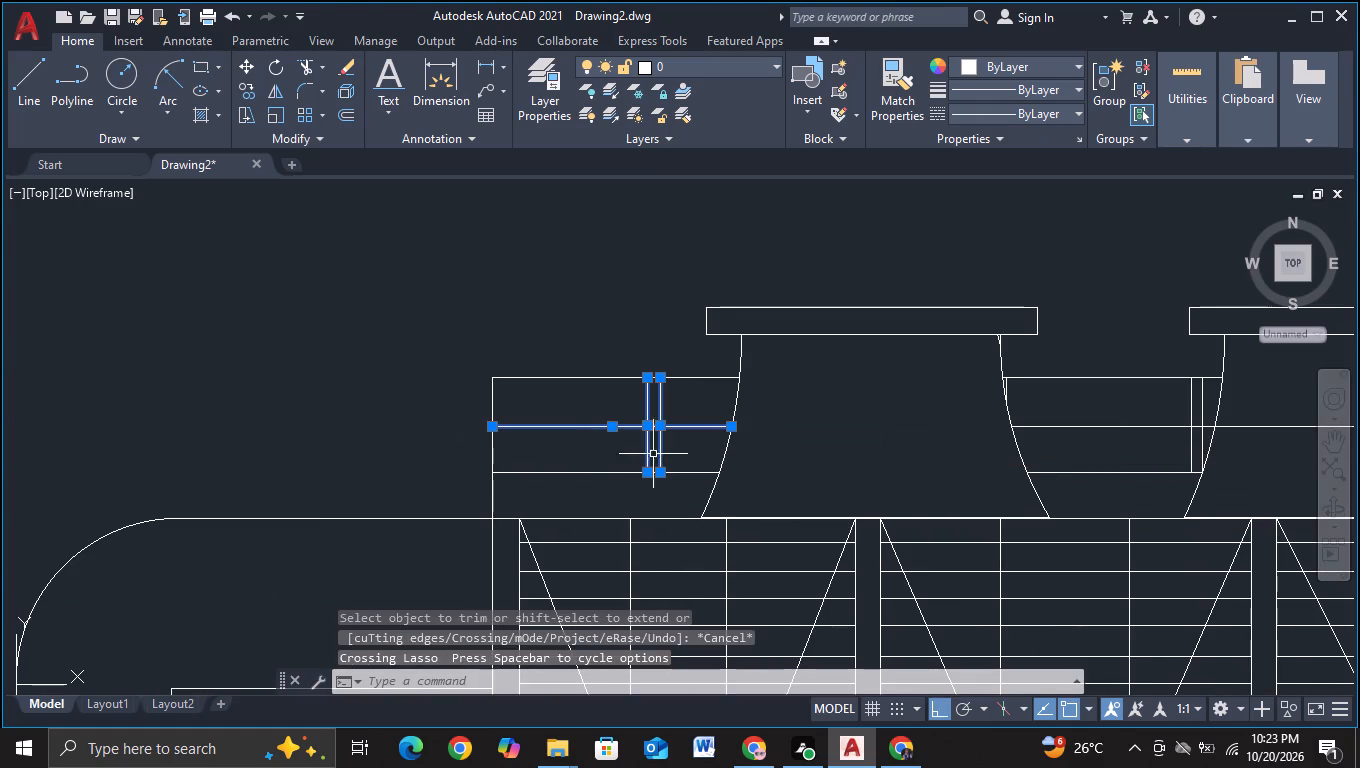
{"action": "key", "text": "Escape"}
{"action": "left_click_drag", "start_coordinate": [689, 399], "coordinate": [617, 404]}
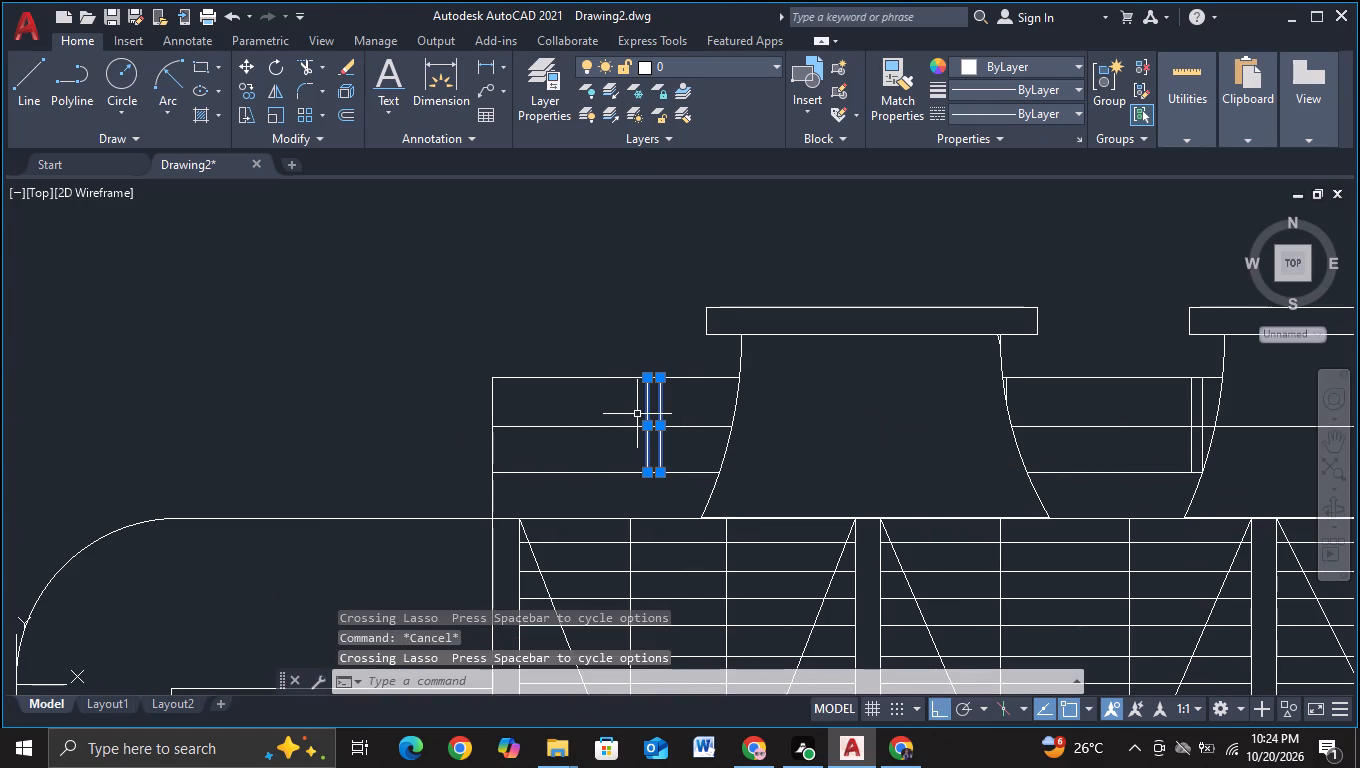
{"action": "key", "text": "c"}
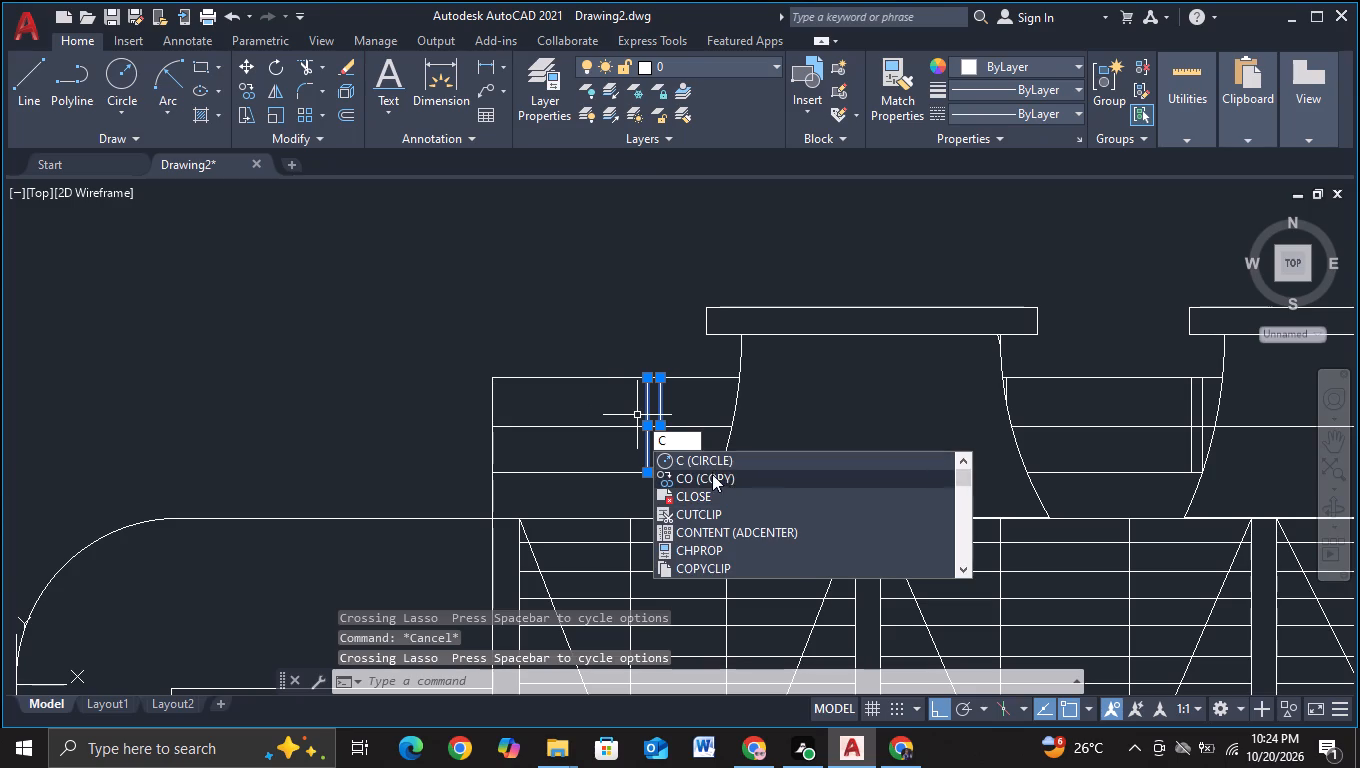
{"action": "left_click", "coordinate": [712, 477]}
{"action": "left_click", "coordinate": [660, 438]}
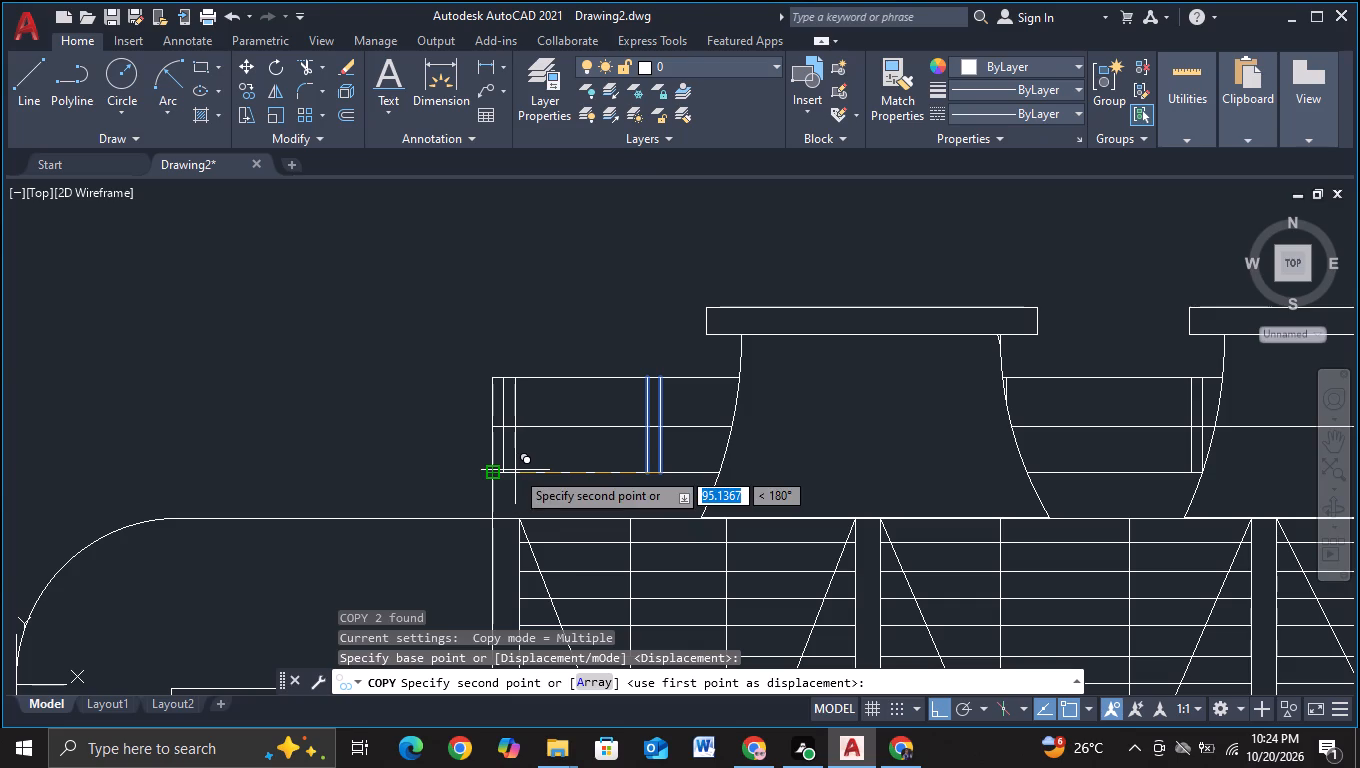
{"action": "left_click", "coordinate": [515, 470]}
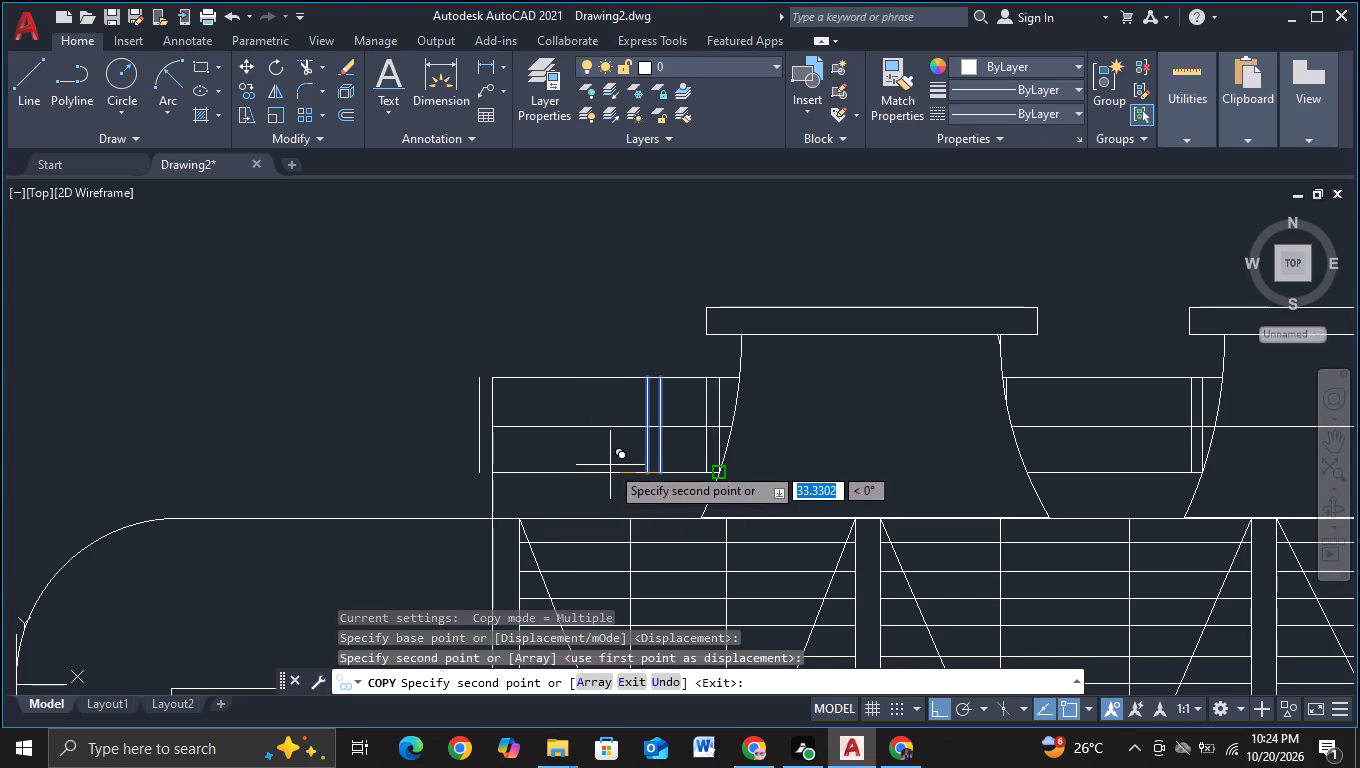
{"action": "key", "text": "ctrl+z"}
{"action": "scroll", "coordinate": [524, 465], "scroll_direction": "up", "scroll_amount": 2}
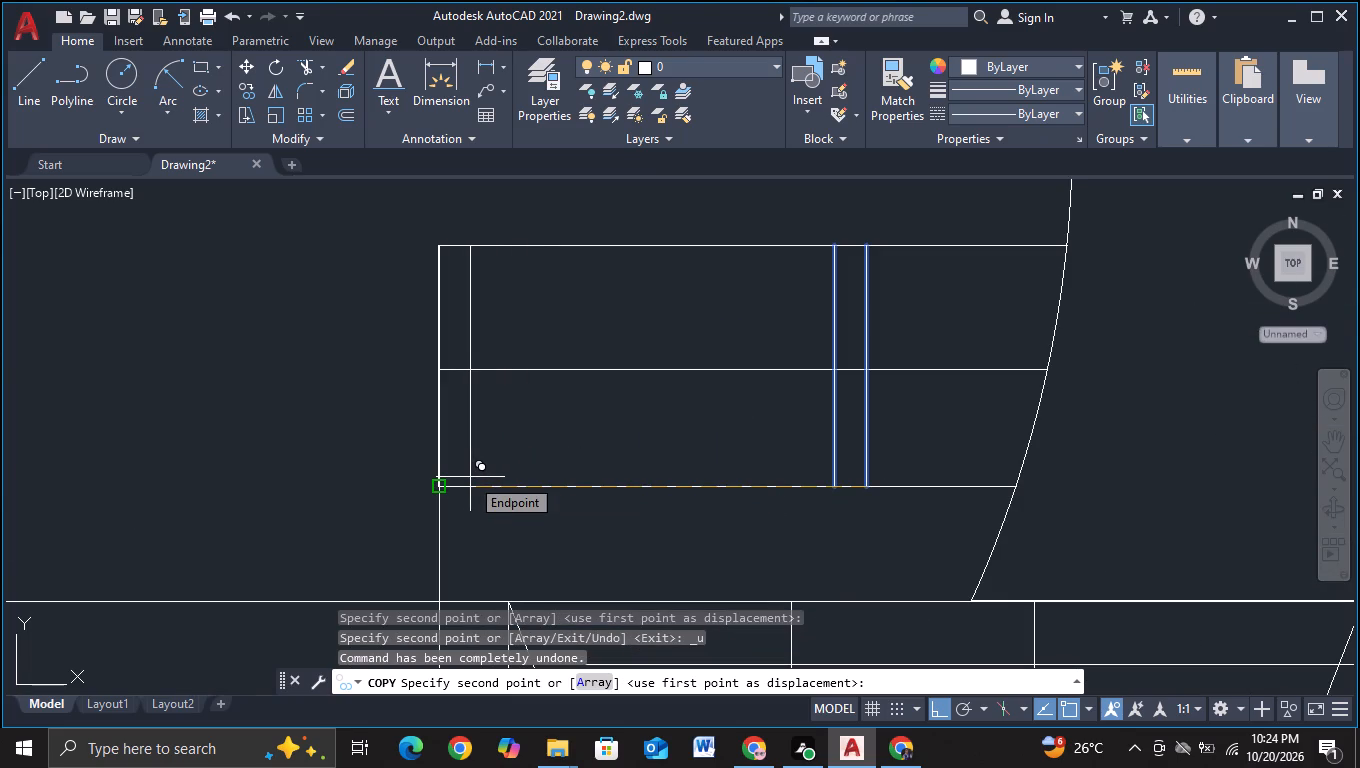
{"action": "left_click", "coordinate": [477, 479]}
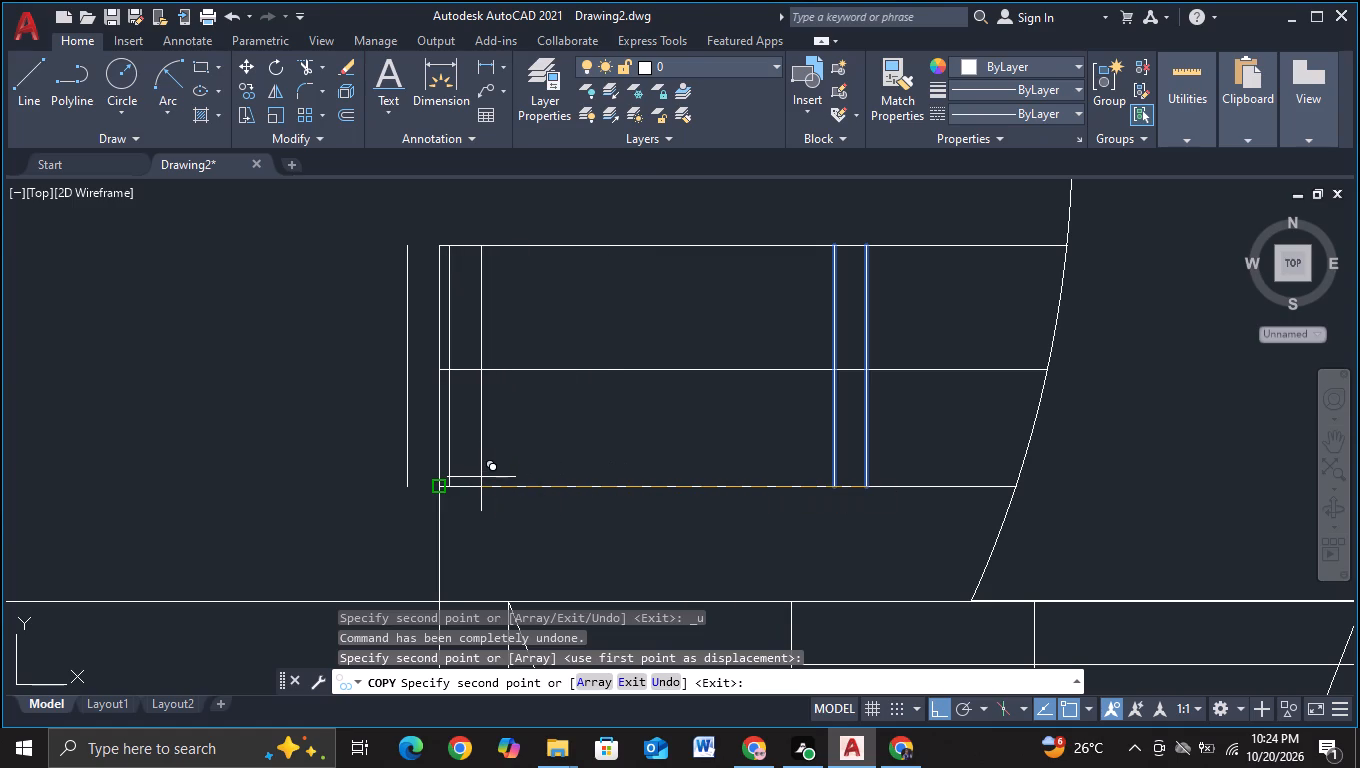
{"action": "key", "text": "F3"}
{"action": "left_click", "coordinate": [480, 477]}
{"action": "key", "text": "Escape"}
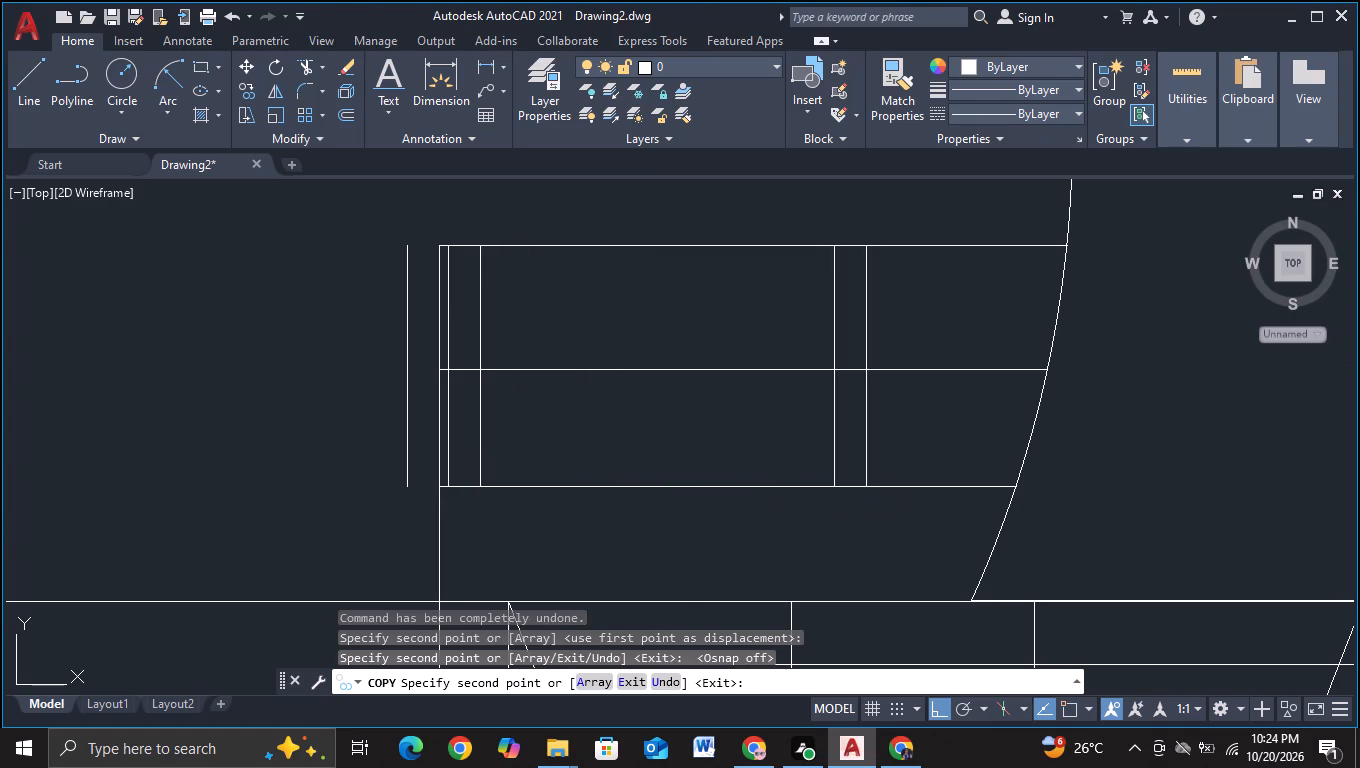
Trim away the stray vertical outside the band's left edge and the copied pair's vertical nearest that edge.
{"action": "left_click", "coordinate": [299, 61]}
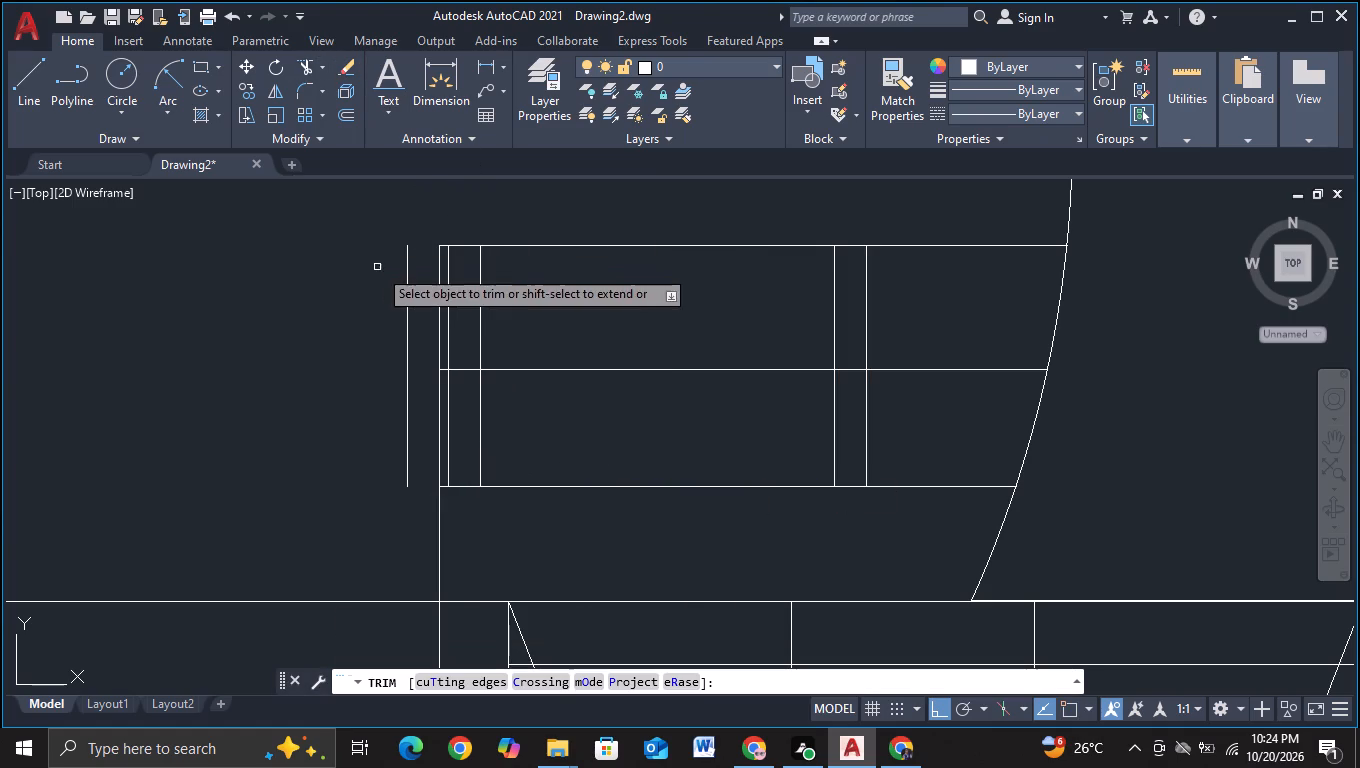
{"action": "left_click_drag", "start_coordinate": [409, 307], "coordinate": [357, 348]}
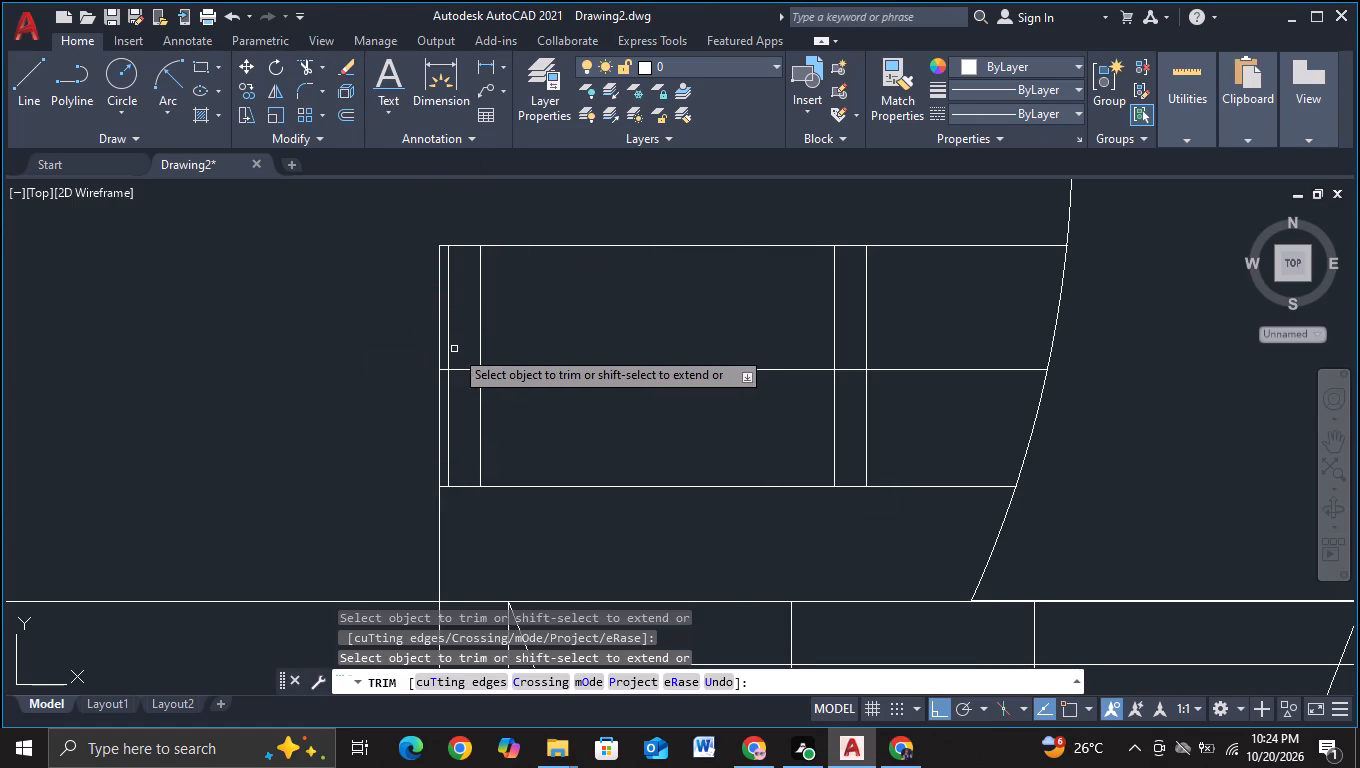
{"action": "left_click", "coordinate": [448, 352]}
{"action": "left_click", "coordinate": [448, 388]}
{"action": "scroll", "coordinate": [503, 415], "scroll_direction": "down", "scroll_amount": 3}
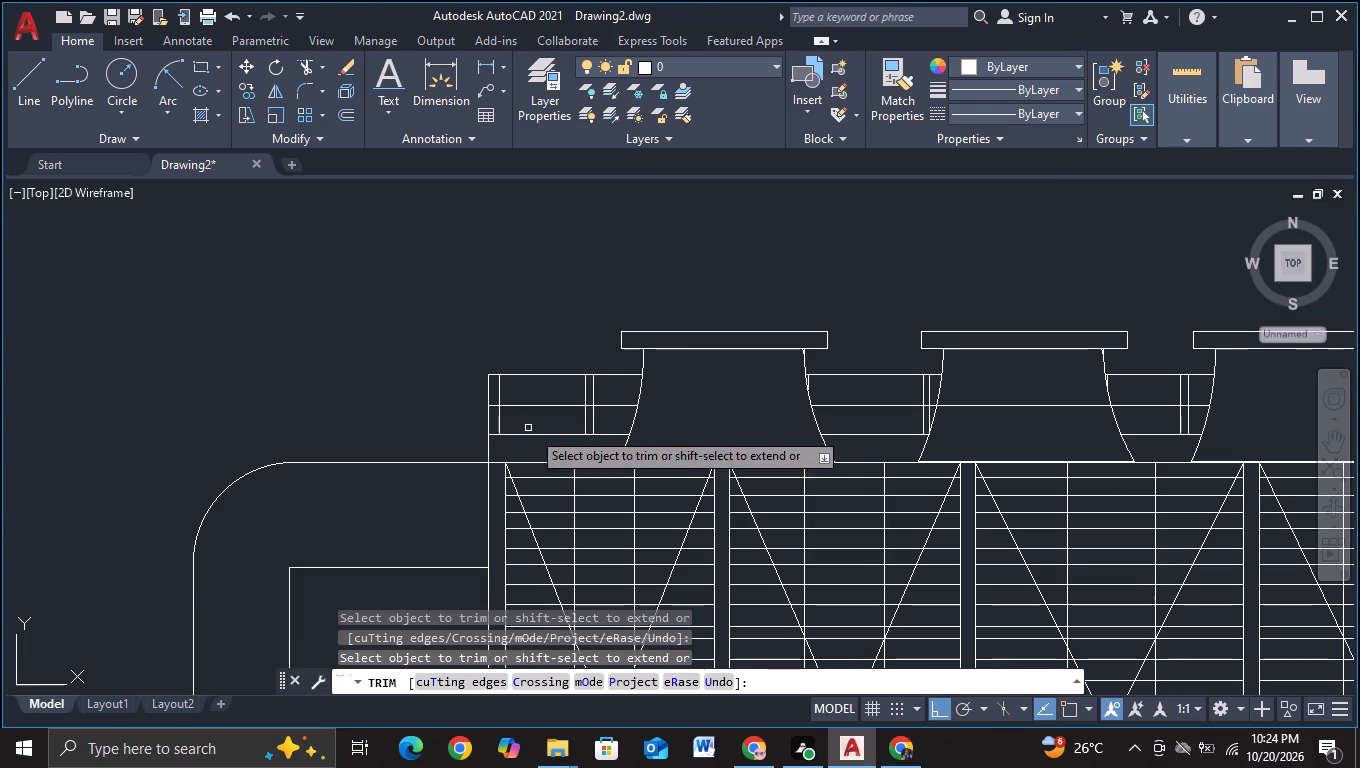
{"action": "key", "text": "Escape"}
Copy the leftmost divider pair about 219, 816, 496 and 262 units horizontally into the band sections between and beyond the capped elements.
{"action": "left_click_drag", "start_coordinate": [617, 396], "coordinate": [573, 404]}
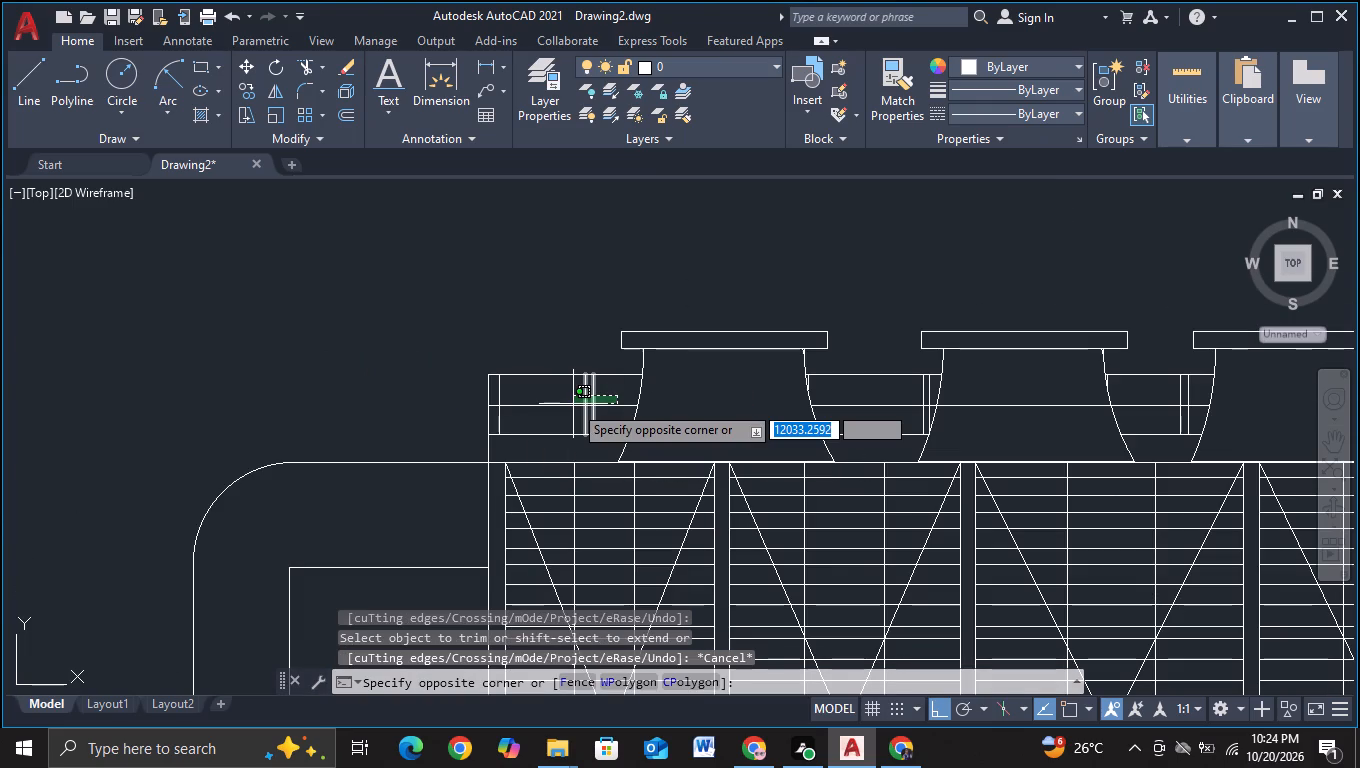
{"action": "left_click", "coordinate": [573, 404]}
{"action": "key", "text": "c"}
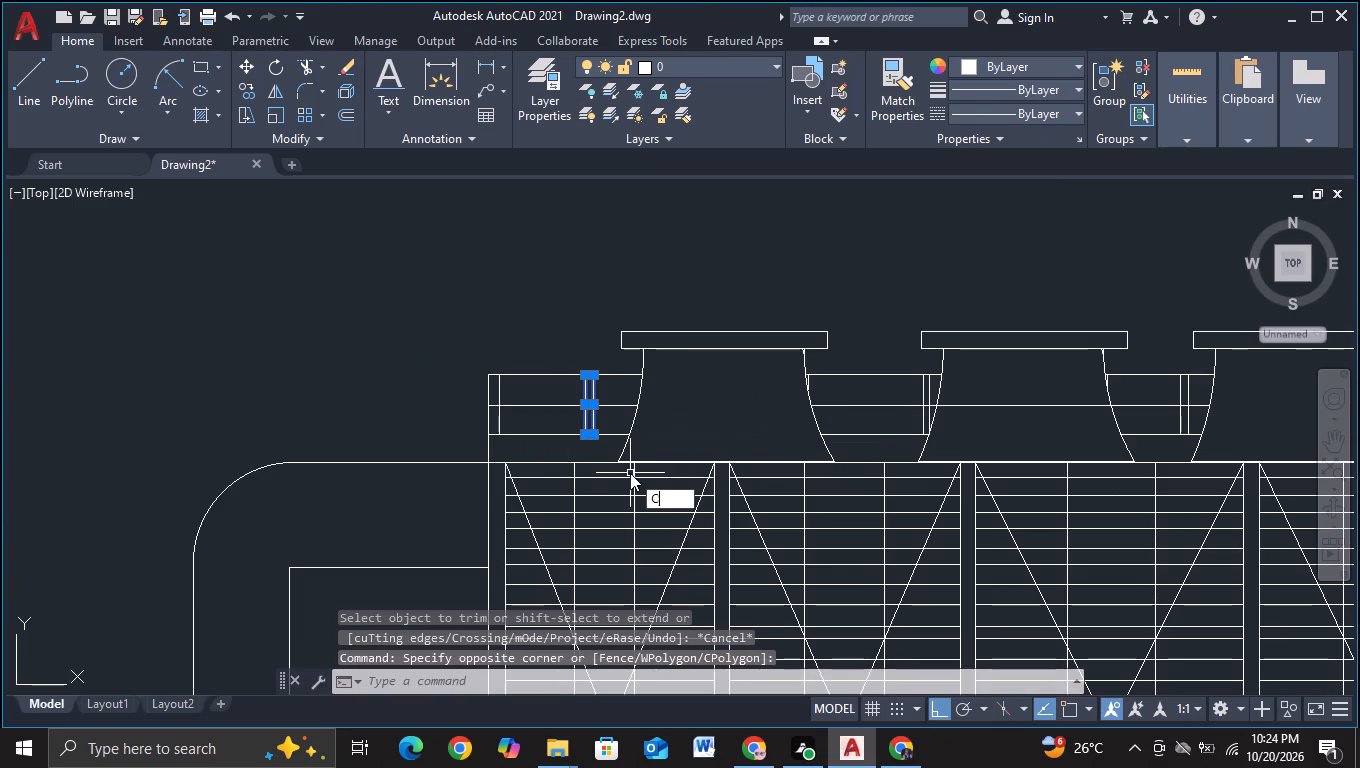
{"action": "left_click", "coordinate": [719, 539]}
{"action": "left_click", "coordinate": [591, 430]}
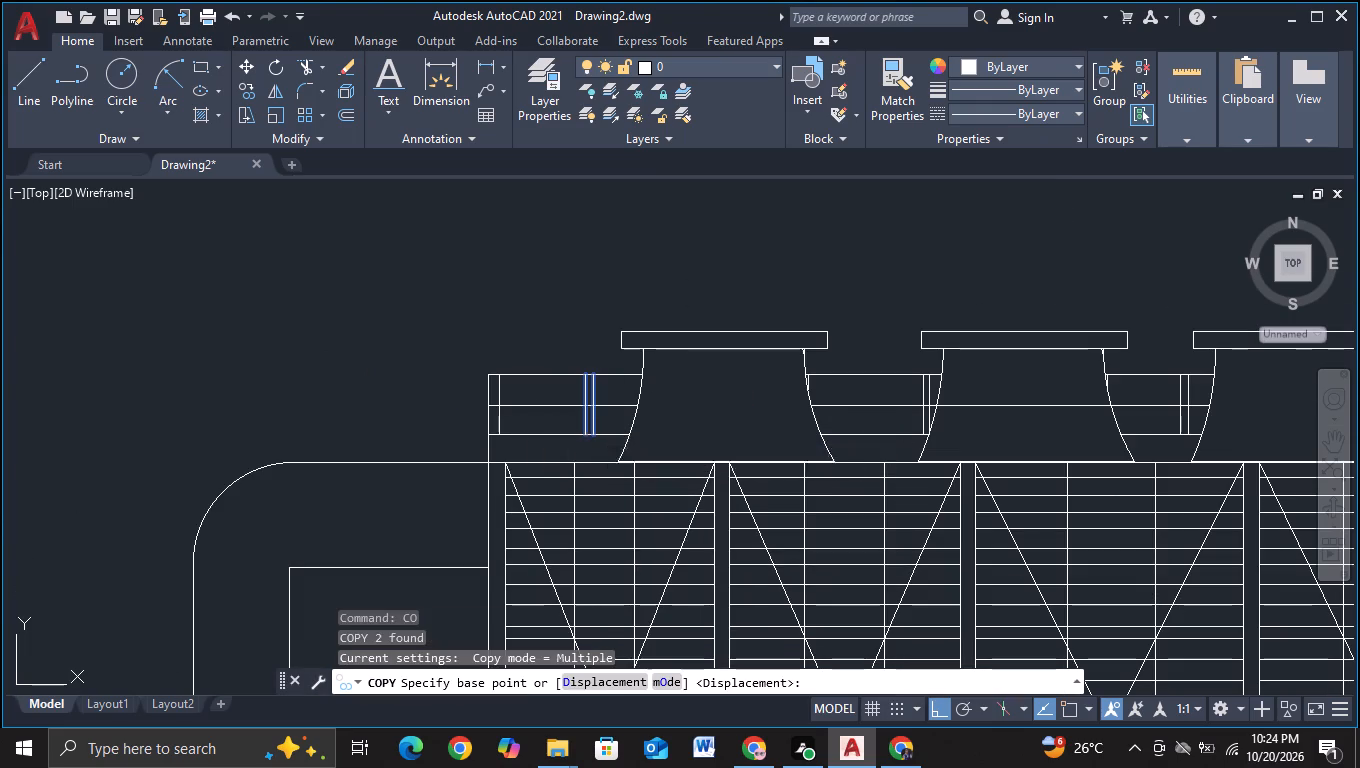
{"action": "left_click", "coordinate": [831, 437]}
{"action": "middle_click_drag", "start_coordinate": [884, 437], "coordinate": [420, 436]}
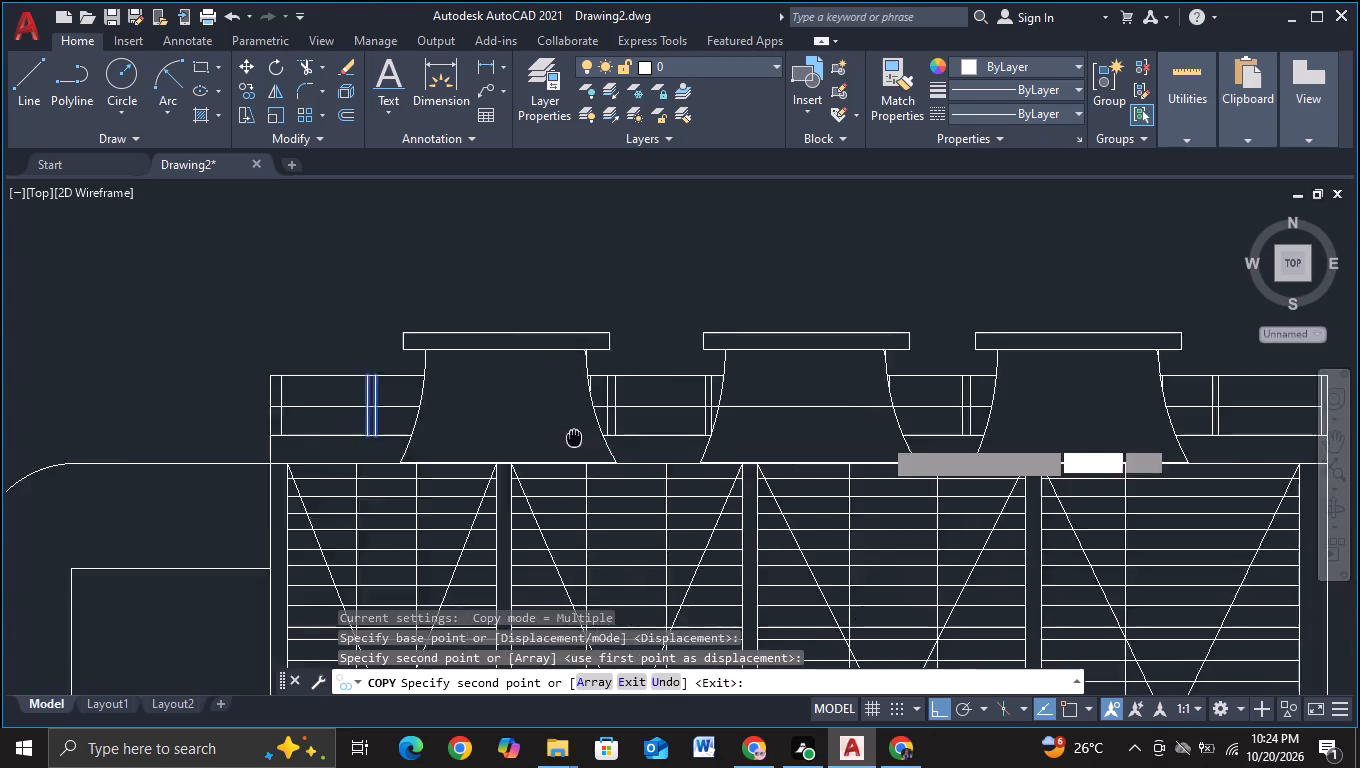
{"action": "middle_click_drag", "start_coordinate": [420, 436], "coordinate": [153, 425]}
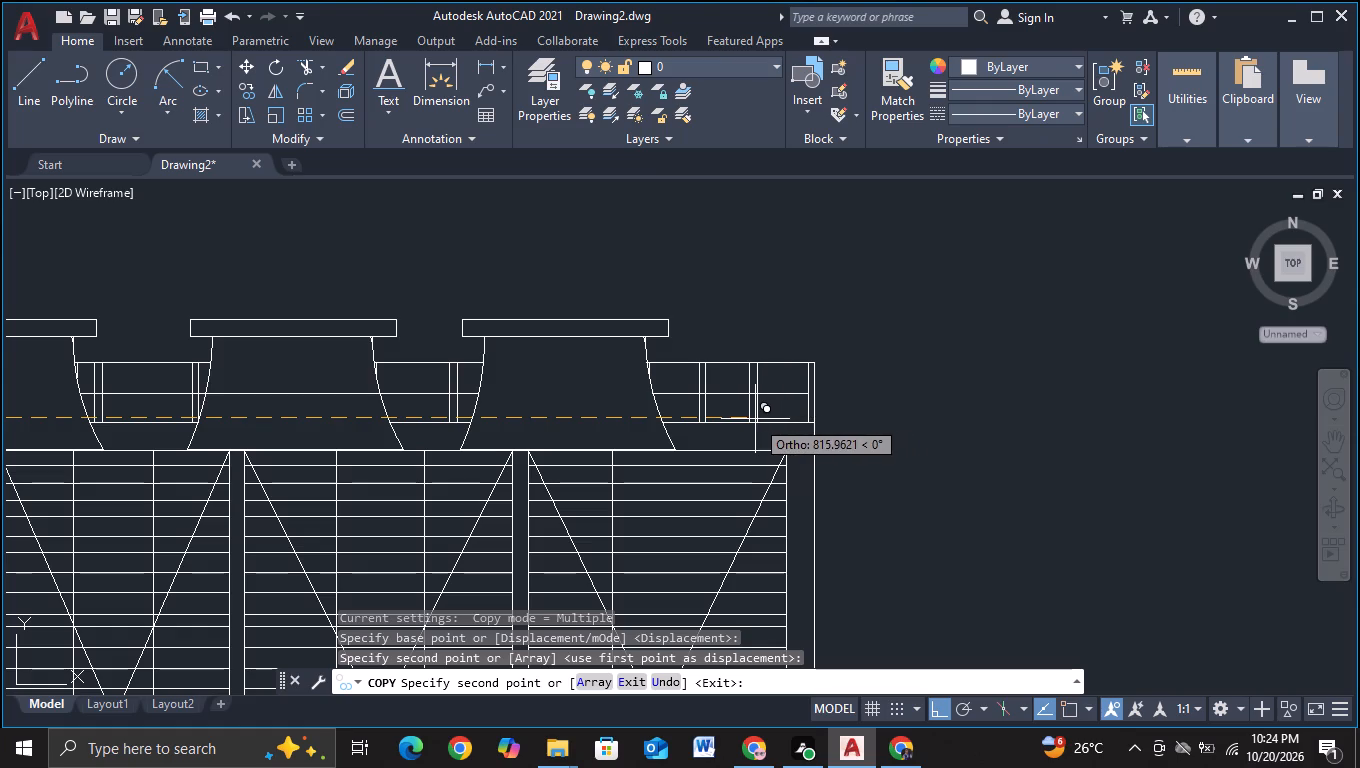
{"action": "left_click", "coordinate": [755, 419]}
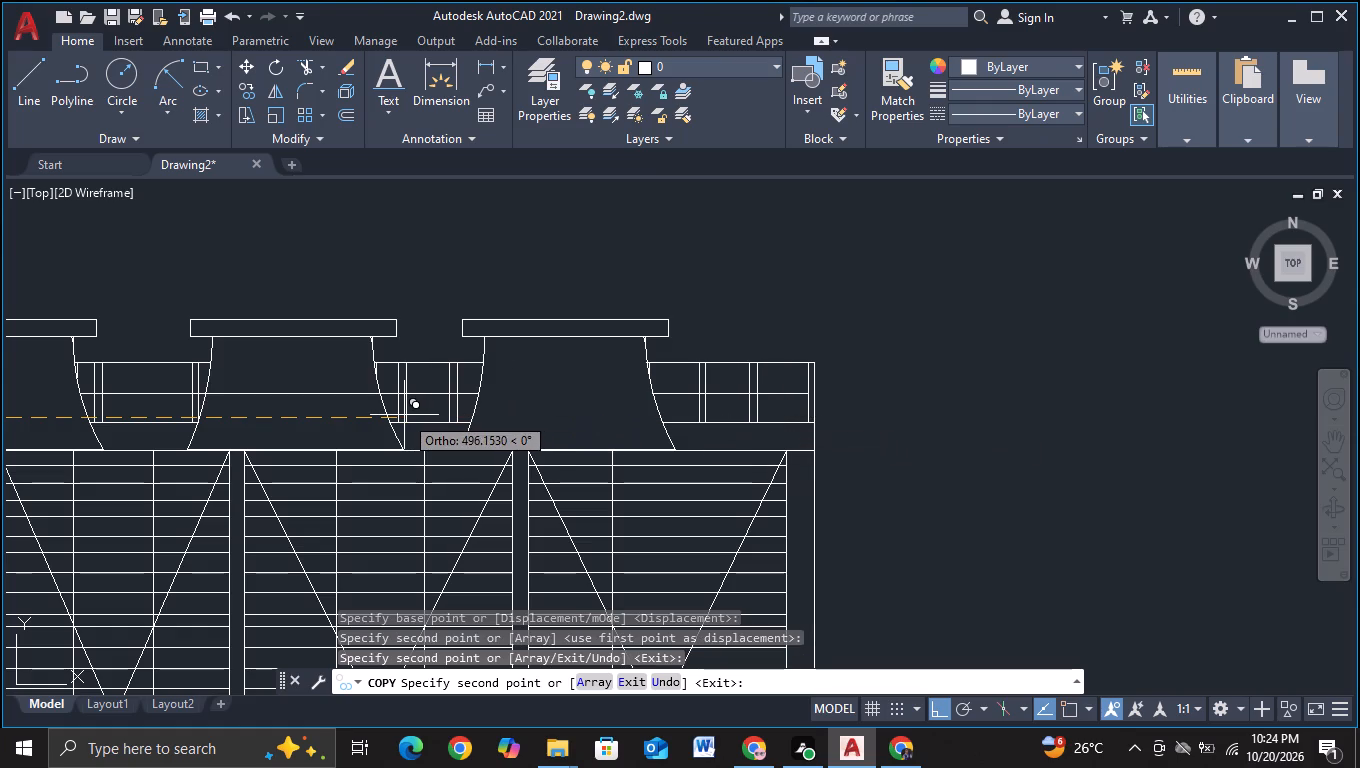
{"action": "left_click", "coordinate": [404, 415]}
{"action": "middle_click_drag", "start_coordinate": [401, 415], "coordinate": [691, 415]}
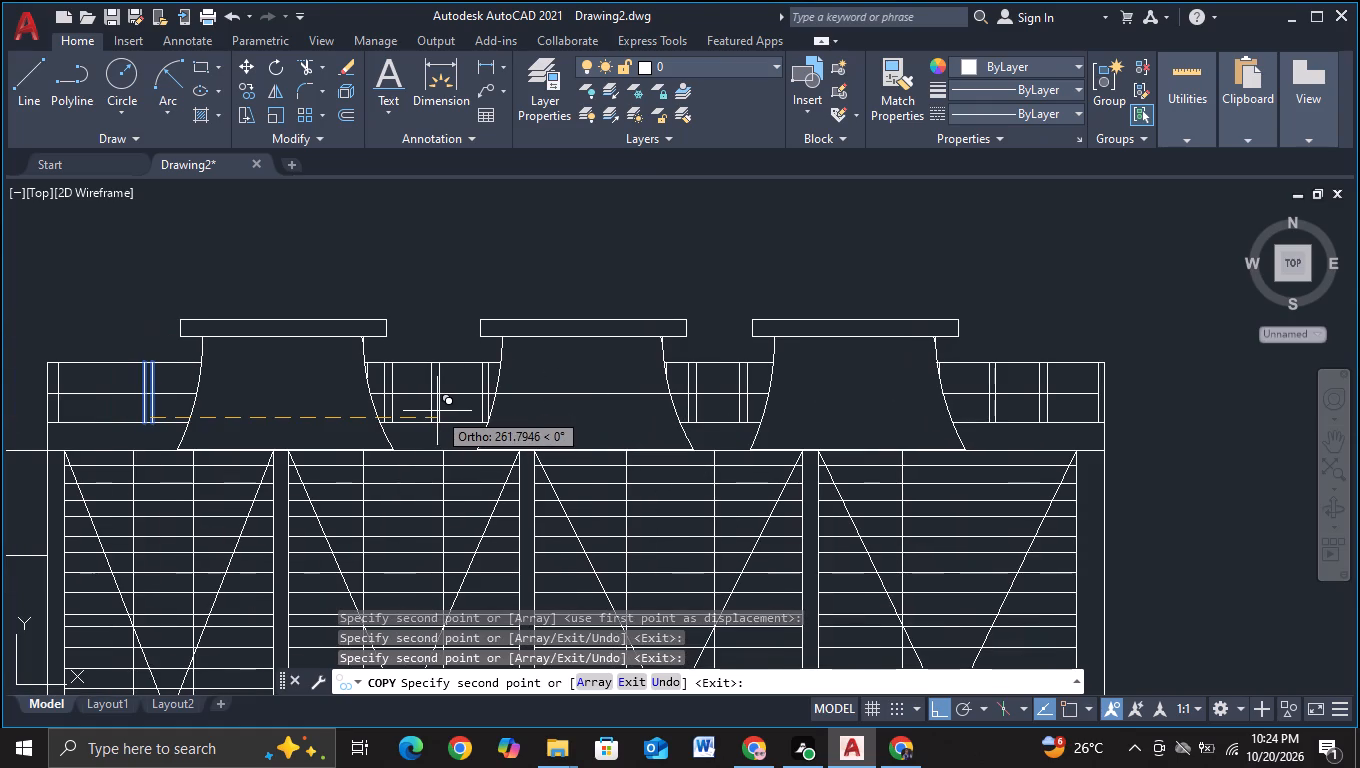
{"action": "left_click", "coordinate": [437, 411]}
{"action": "key", "text": "Escape"}
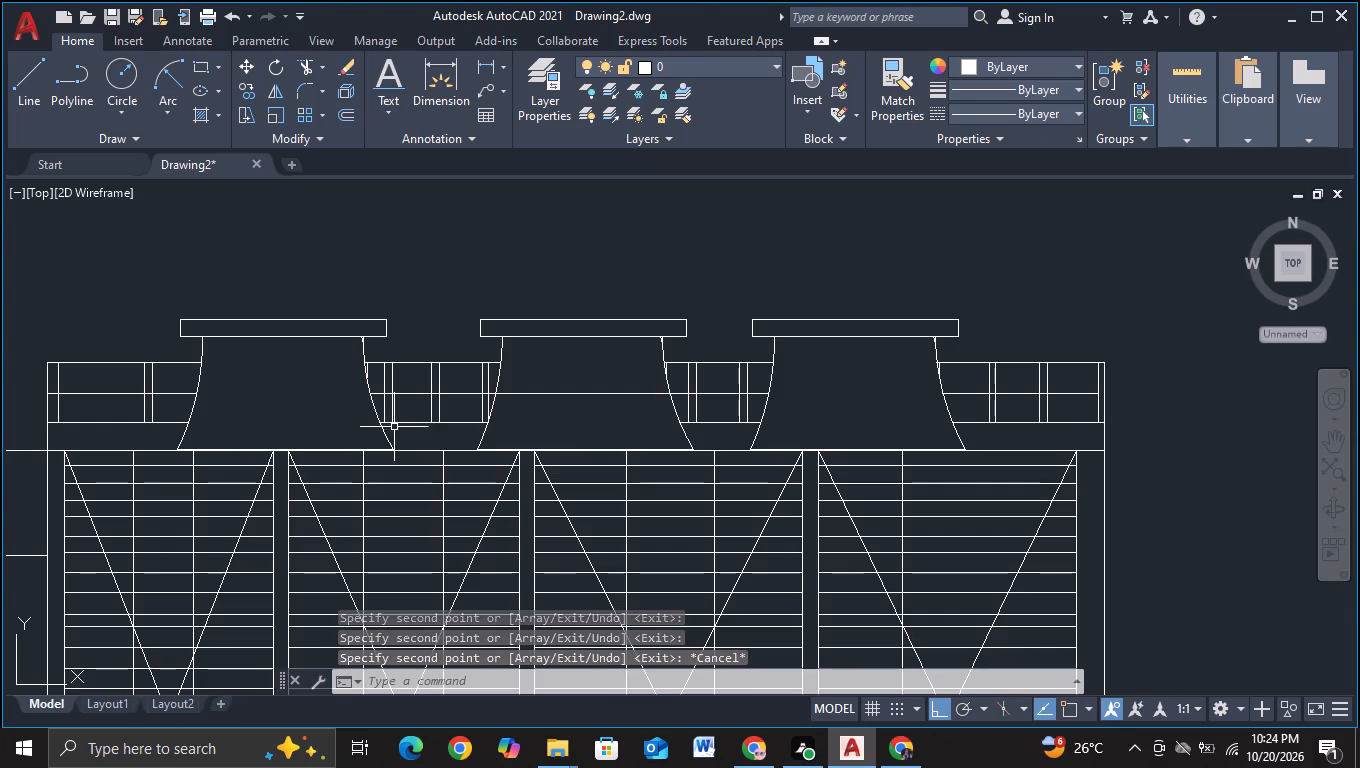
Trim away the mid rail's portion inside the middle capped element.
{"action": "scroll", "coordinate": [575, 294], "scroll_direction": "down", "scroll_amount": 1}
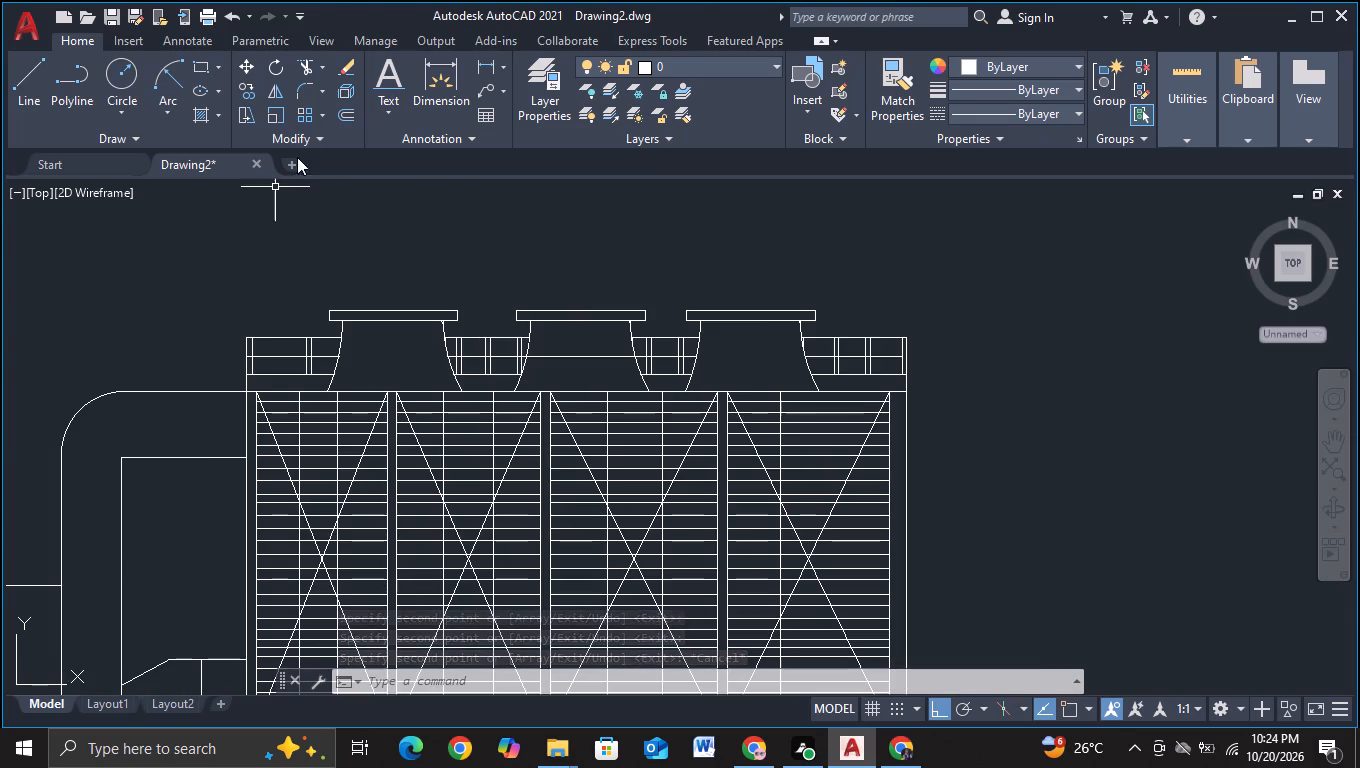
{"action": "left_click", "coordinate": [304, 69]}
{"action": "left_click_drag", "start_coordinate": [597, 339], "coordinate": [589, 364]}
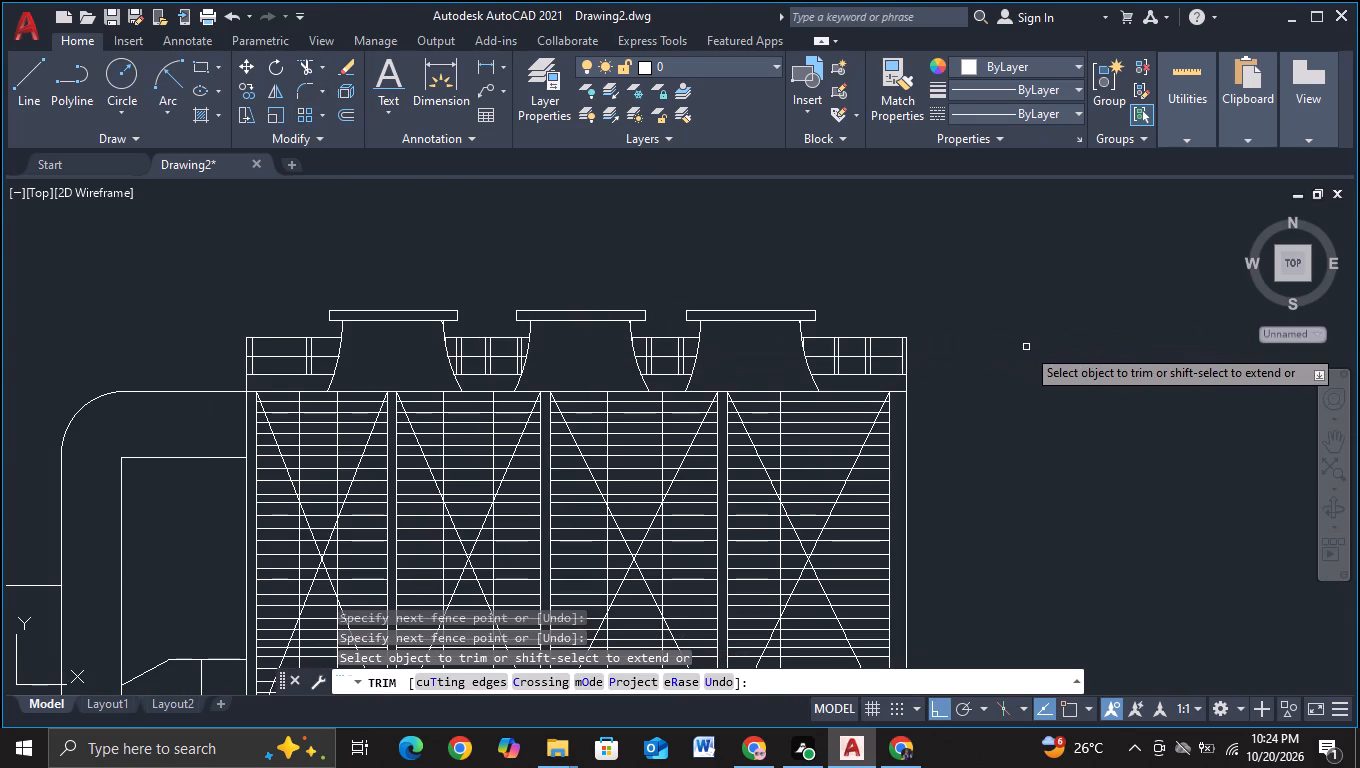
{"action": "key", "text": "Escape"}
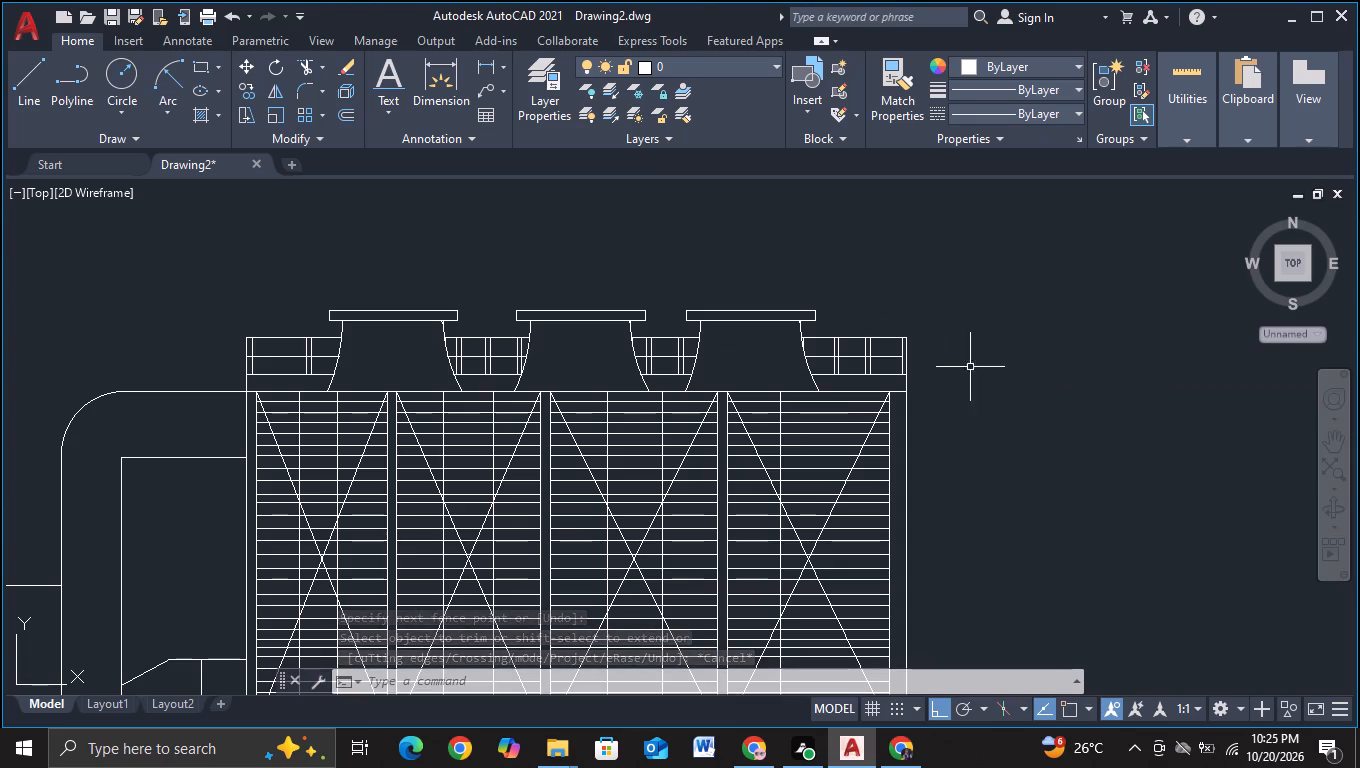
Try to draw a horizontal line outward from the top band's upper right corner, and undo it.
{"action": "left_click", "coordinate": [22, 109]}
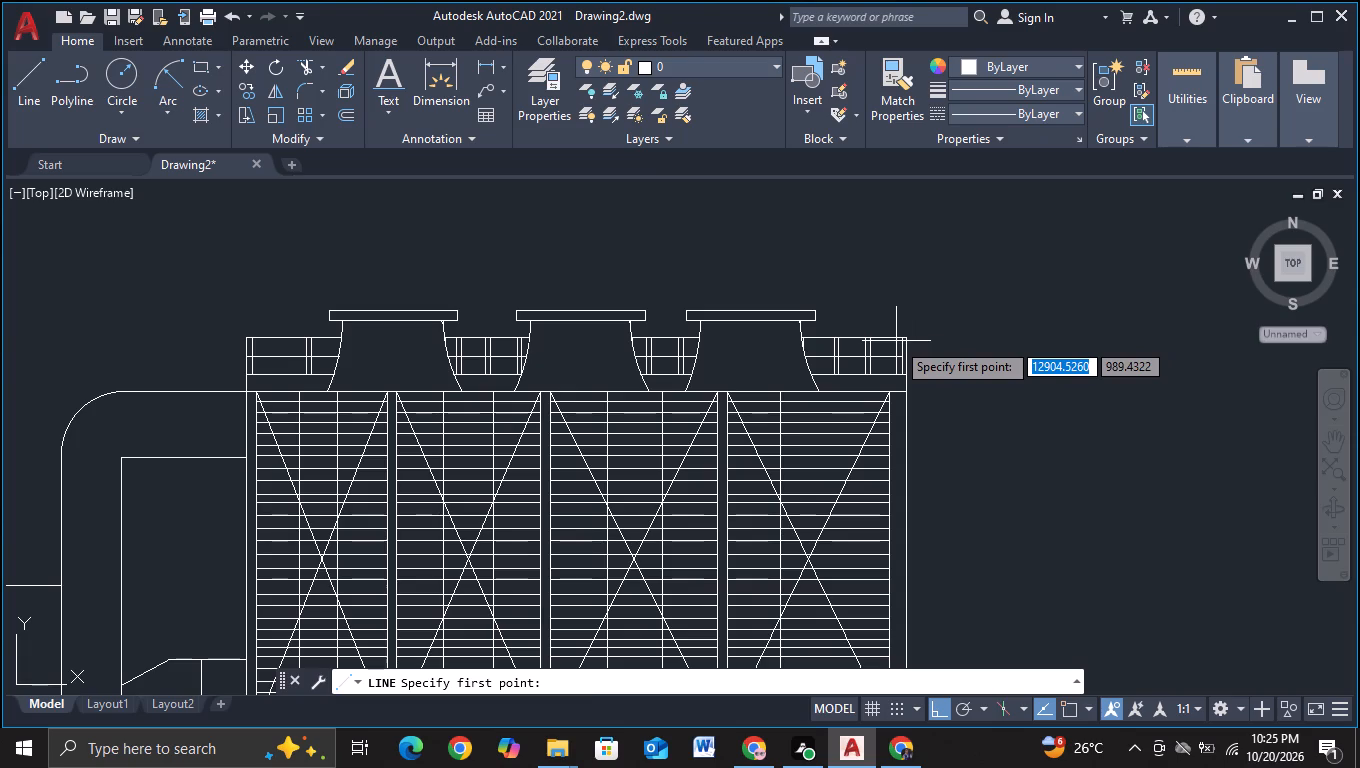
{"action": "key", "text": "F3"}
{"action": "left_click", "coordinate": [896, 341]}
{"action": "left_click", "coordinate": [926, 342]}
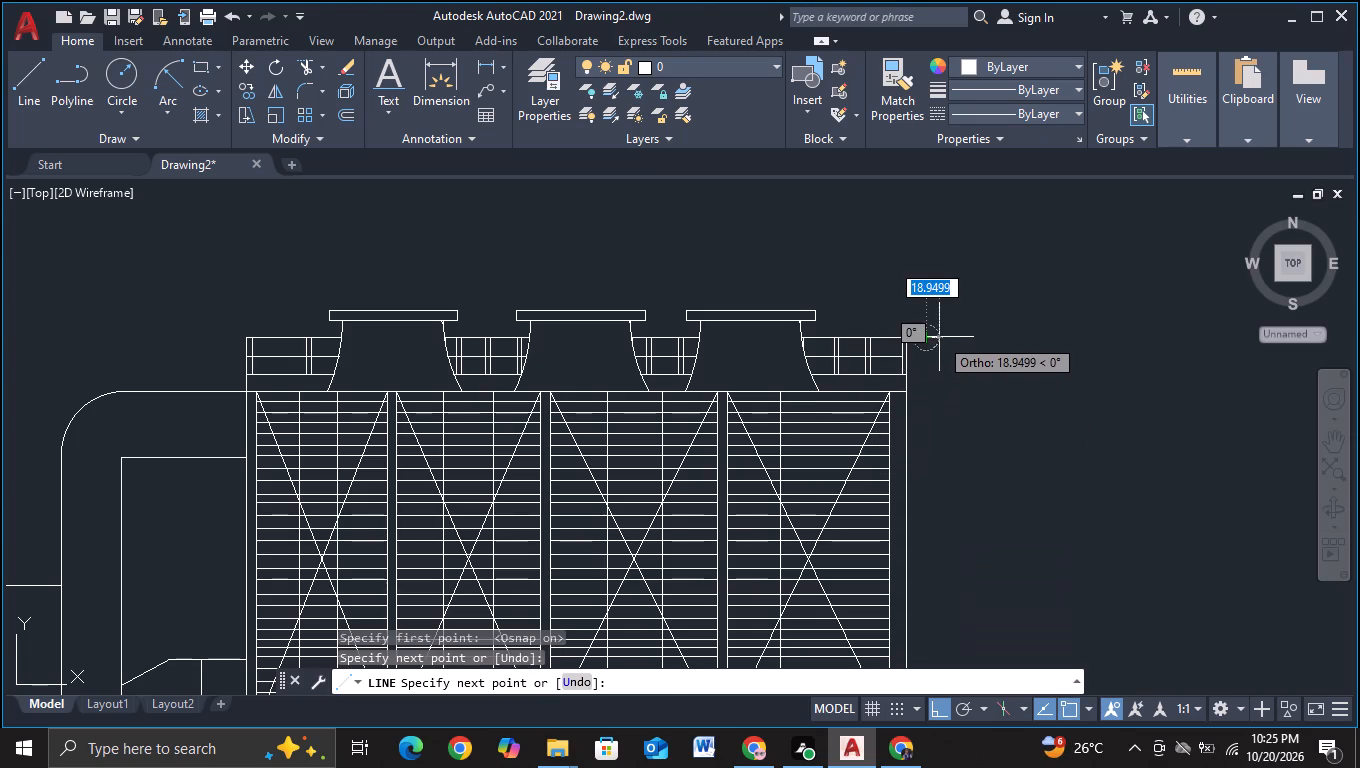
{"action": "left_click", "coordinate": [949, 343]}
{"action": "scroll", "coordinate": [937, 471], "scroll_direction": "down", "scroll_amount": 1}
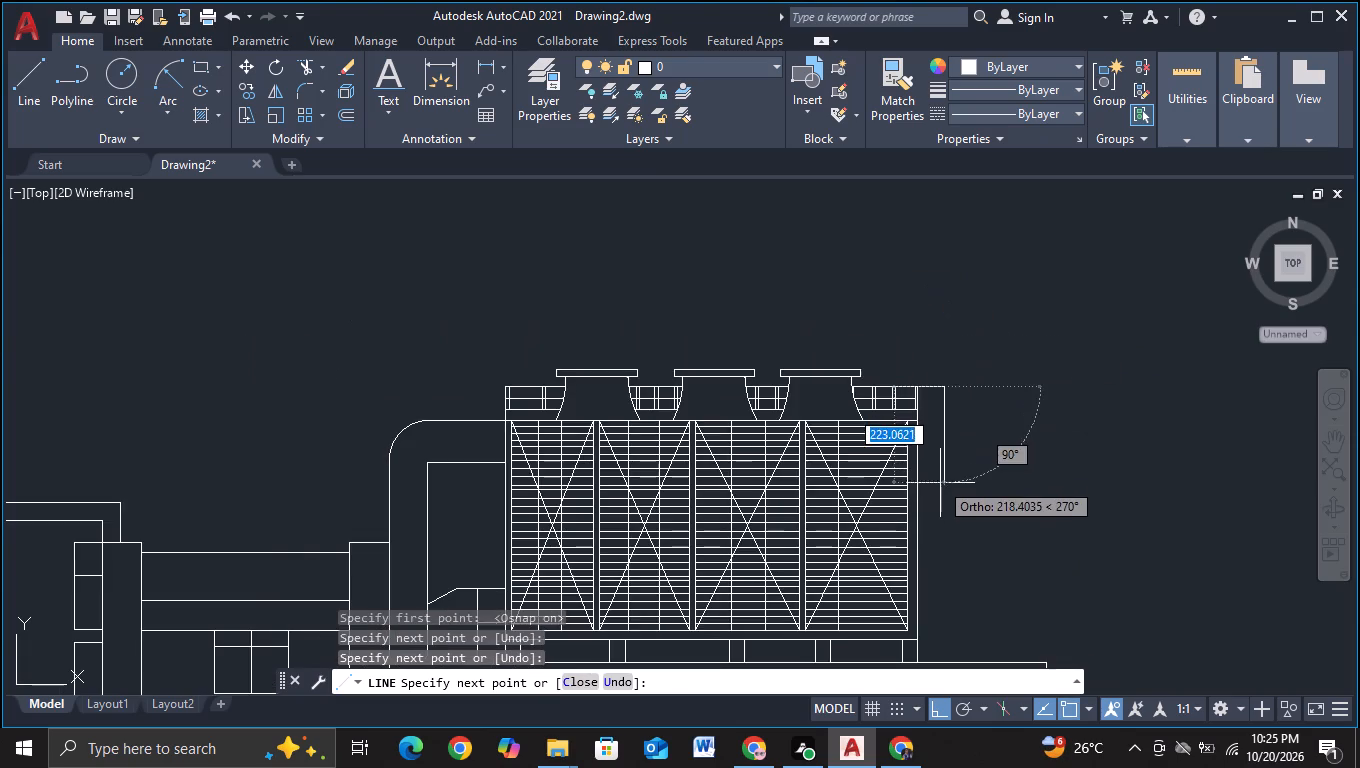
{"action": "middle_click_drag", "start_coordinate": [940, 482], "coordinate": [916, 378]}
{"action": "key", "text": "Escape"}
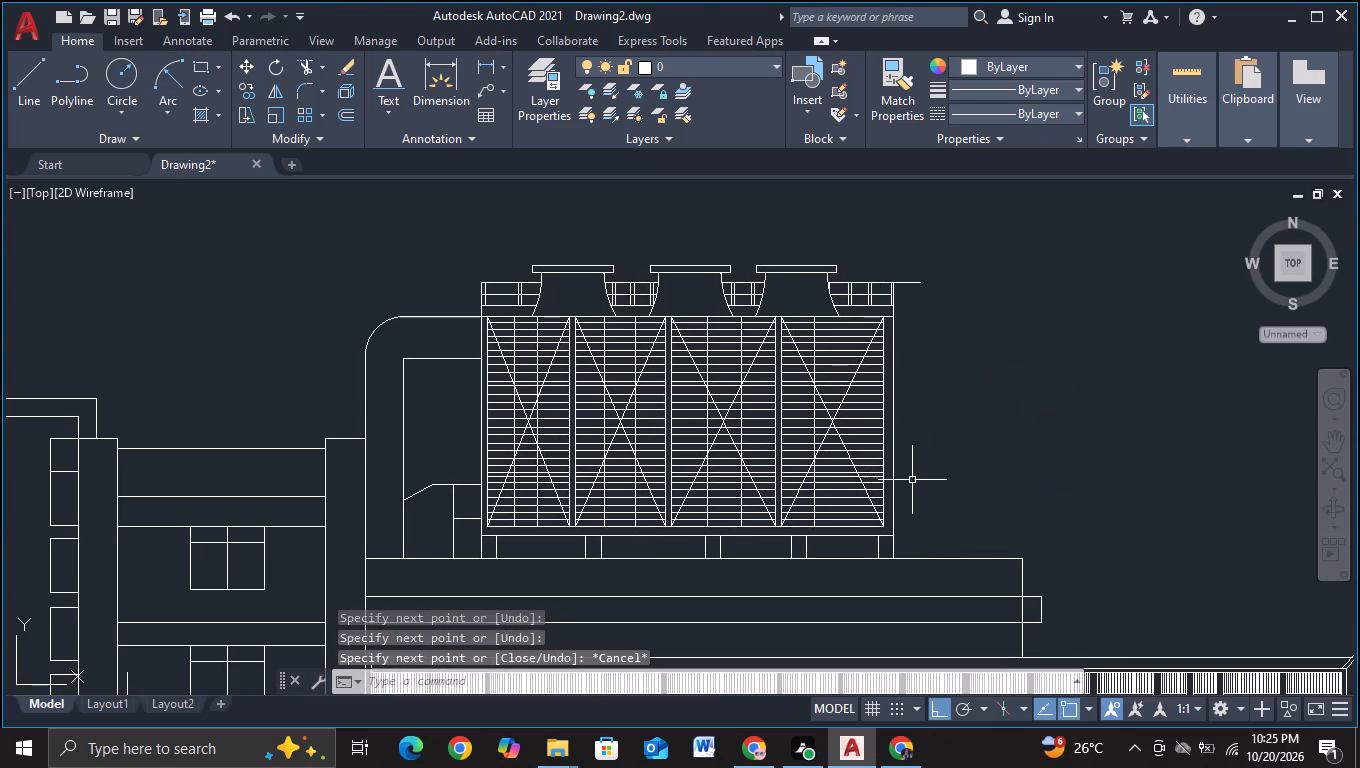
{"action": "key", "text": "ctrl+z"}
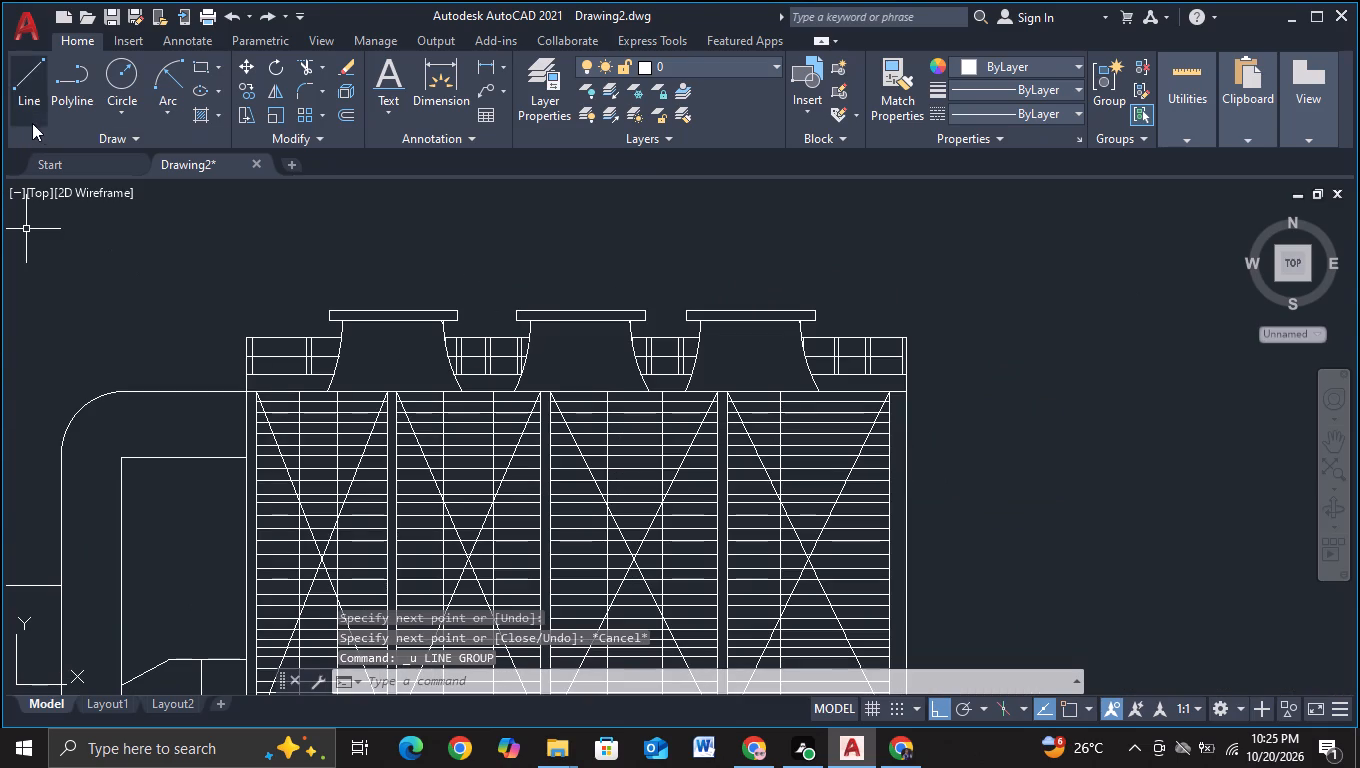
From the top band's upper right corner, draw a line about 55 units right and about 693 units down, past the base slab's top edge.
{"action": "left_click", "coordinate": [28, 103]}
{"action": "left_click", "coordinate": [907, 338]}
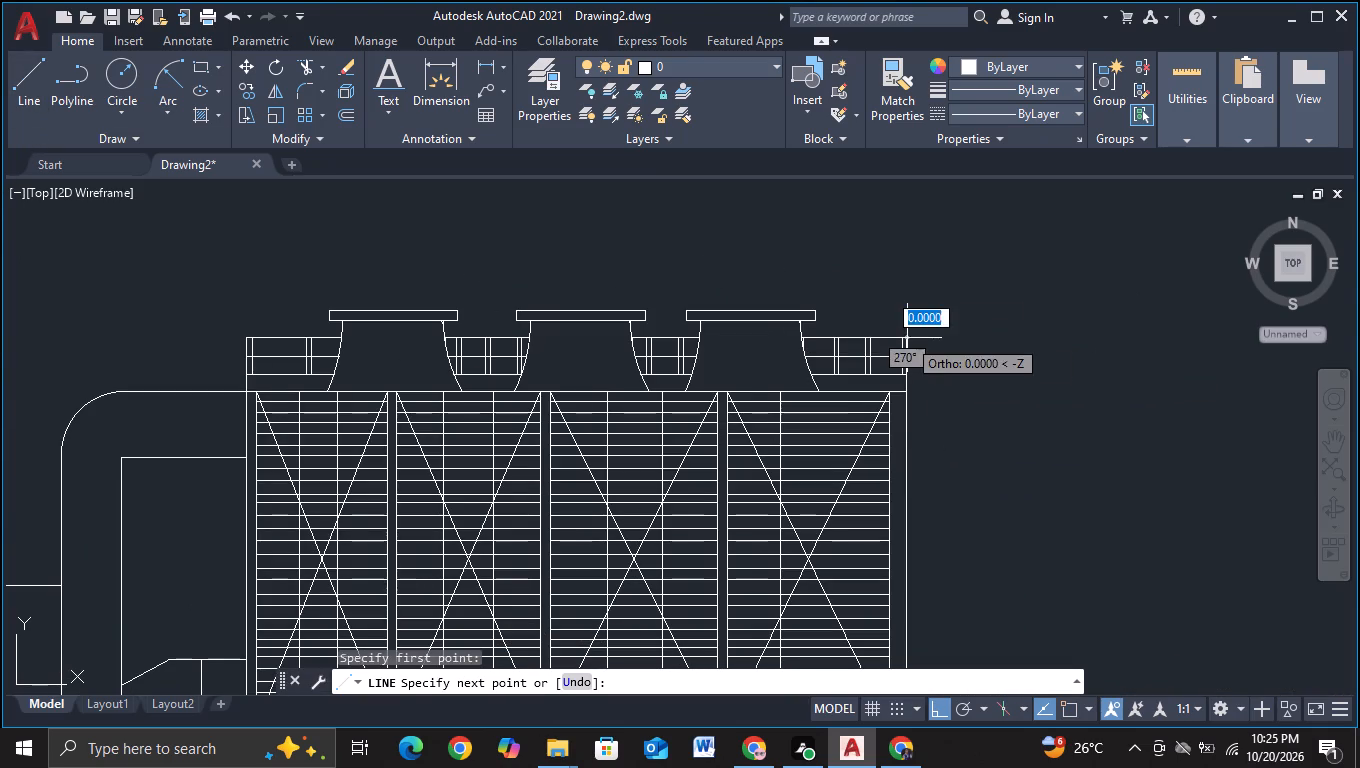
{"action": "key", "text": "F3"}
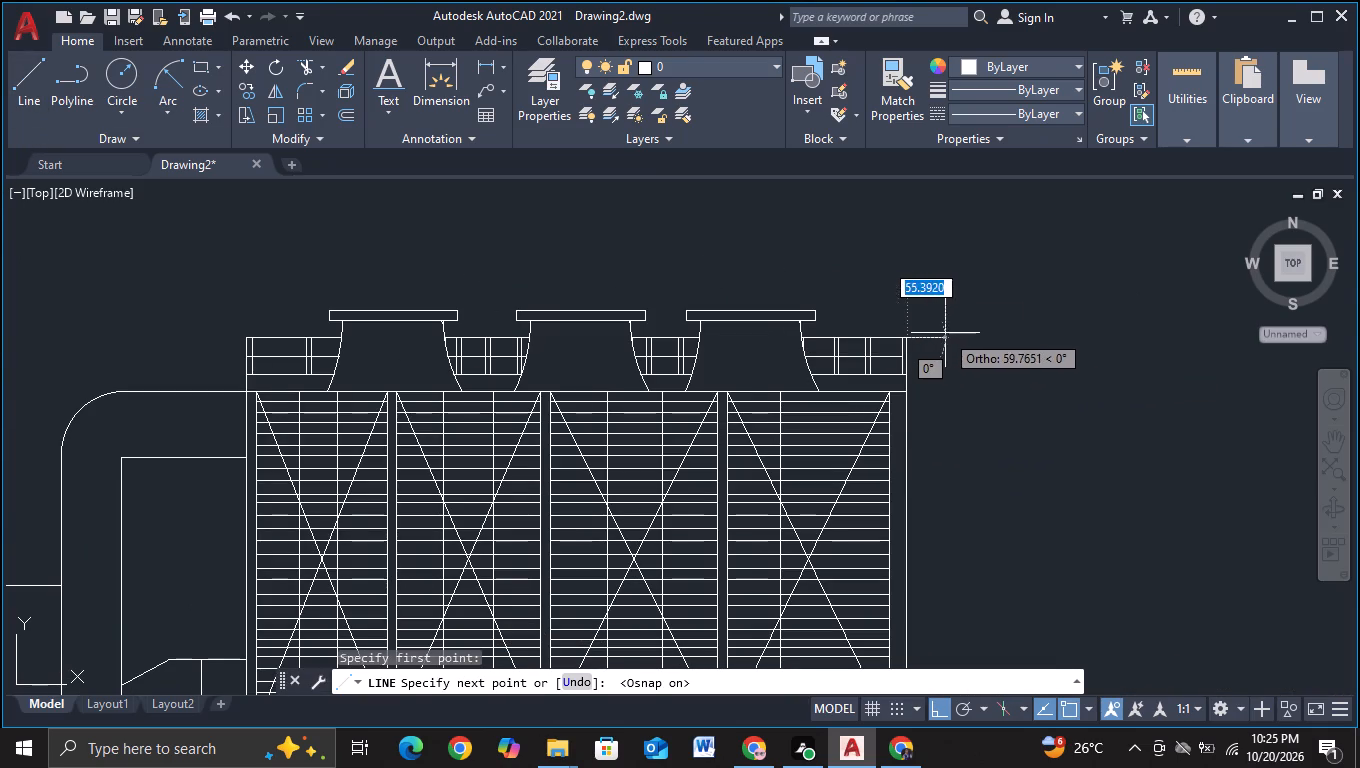
{"action": "left_click", "coordinate": [944, 333]}
{"action": "scroll", "coordinate": [980, 506], "scroll_direction": "down", "scroll_amount": 1}
{"action": "middle_click_drag", "start_coordinate": [980, 506], "coordinate": [959, 411]}
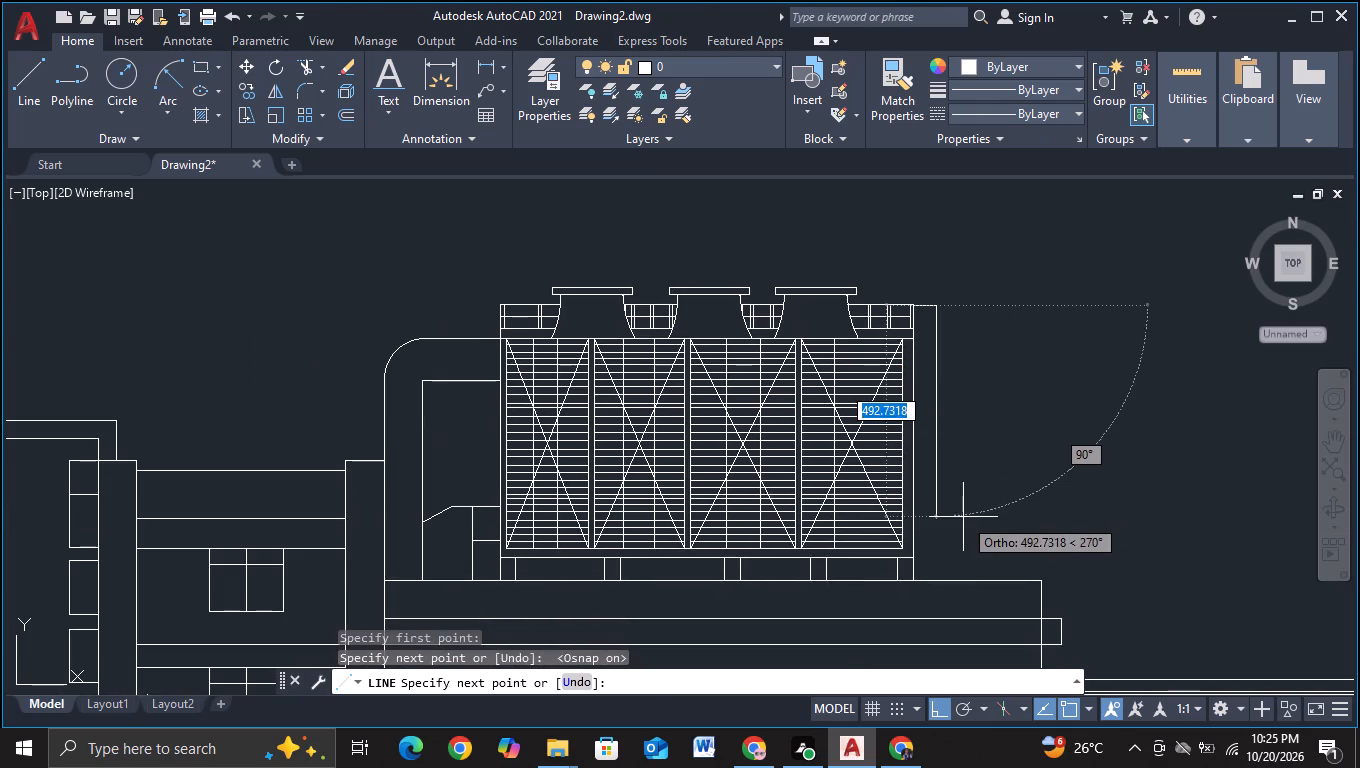
{"action": "middle_click_drag", "start_coordinate": [955, 509], "coordinate": [938, 426]}
{"action": "scroll", "coordinate": [924, 510], "scroll_direction": "up", "scroll_amount": 1}
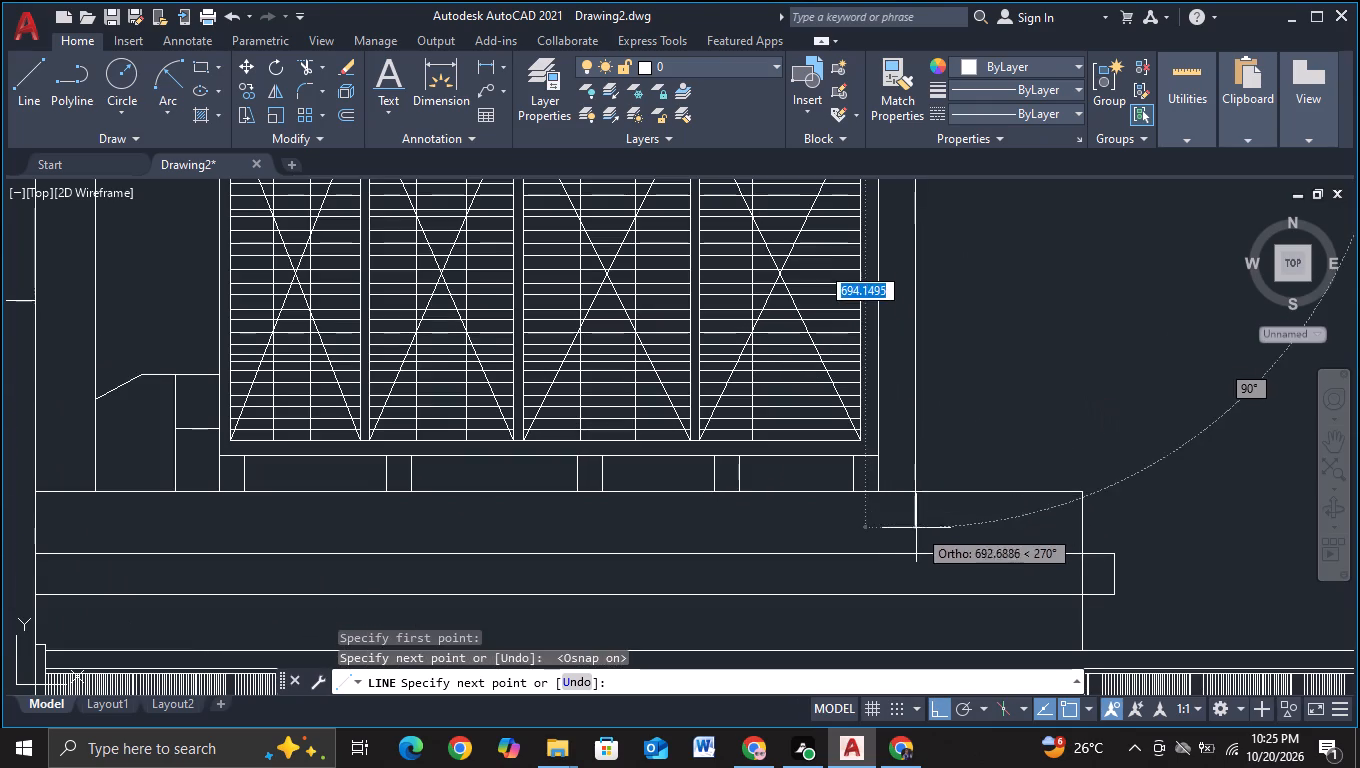
{"action": "left_click", "coordinate": [916, 528]}
{"action": "key", "text": "Escape"}
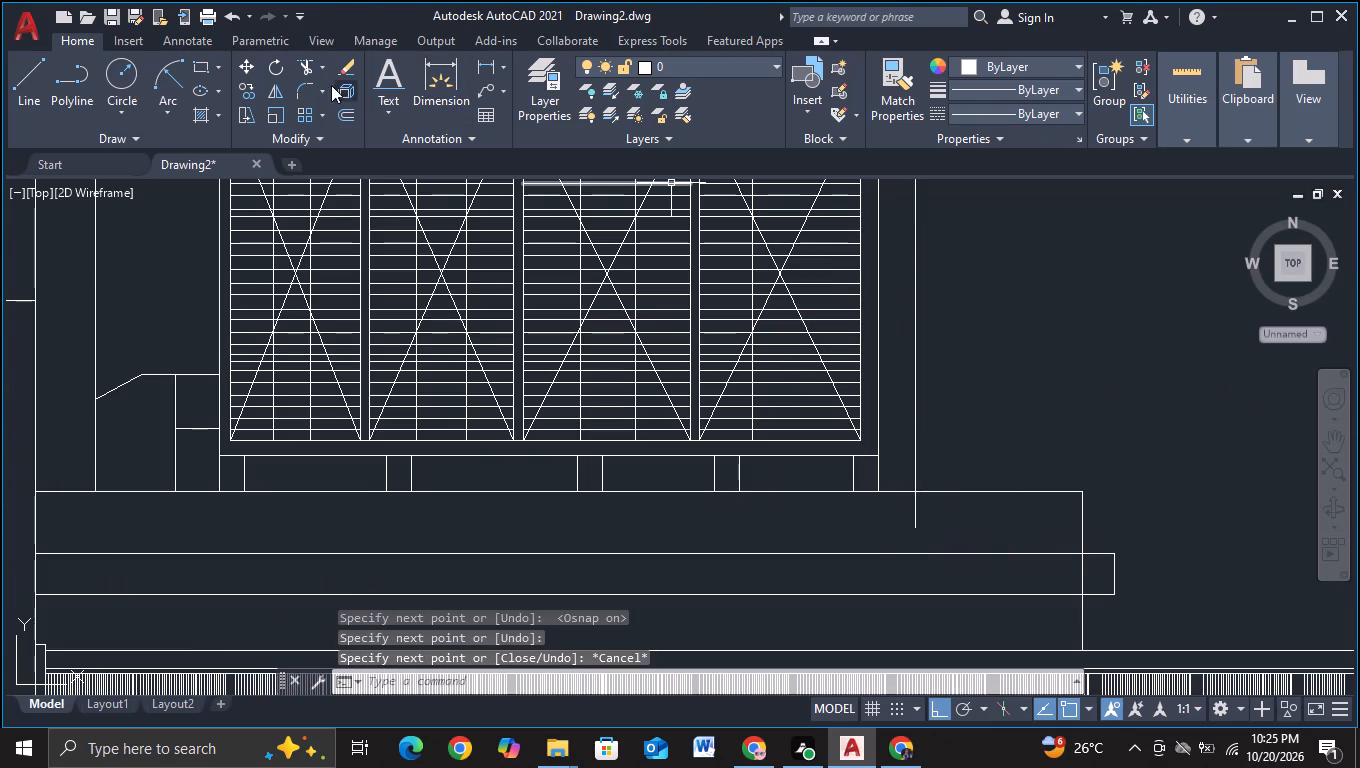
Trim the new vertical's overhang below the base slab's top edge.
{"action": "left_click", "coordinate": [300, 74]}
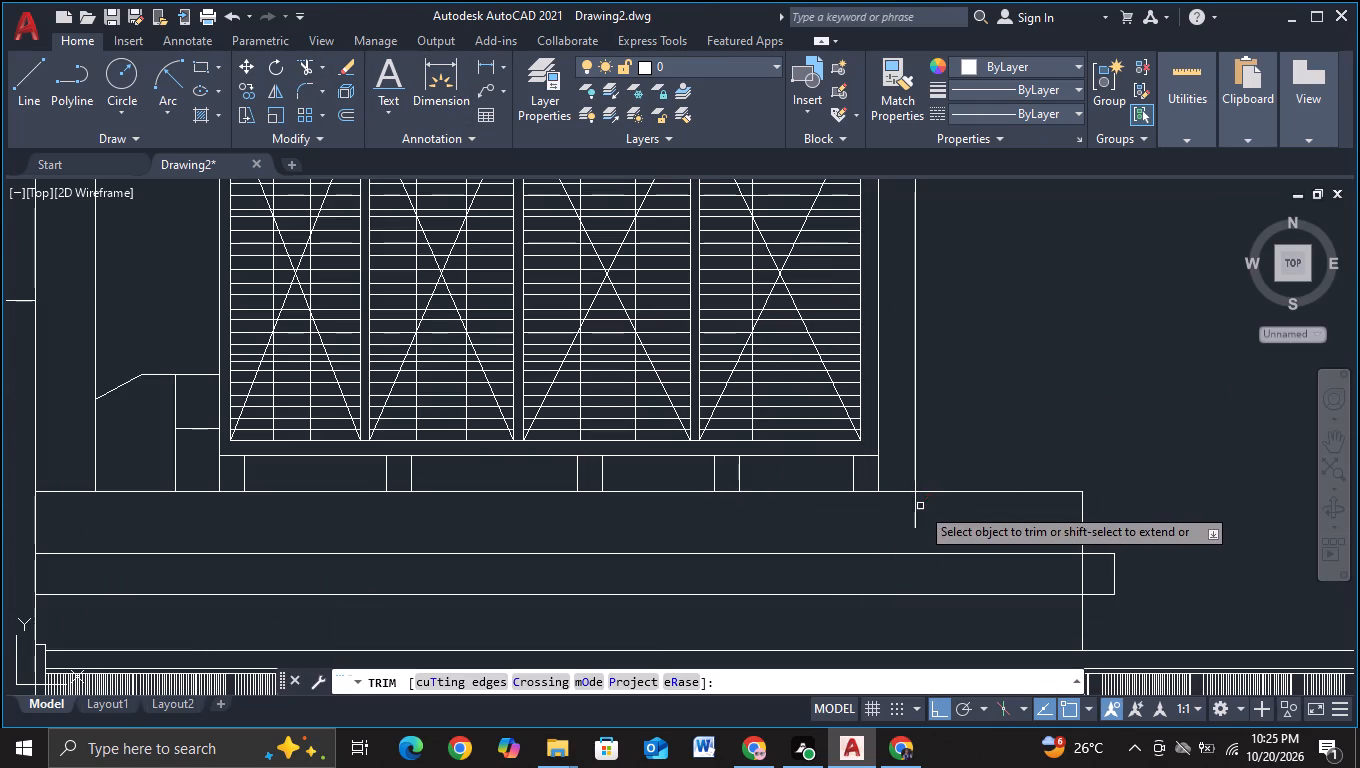
{"action": "left_click", "coordinate": [920, 506]}
{"action": "left_click", "coordinate": [890, 515]}
{"action": "middle_click_drag", "start_coordinate": [989, 393], "coordinate": [979, 611]}
{"action": "middle_click_drag", "start_coordinate": [979, 611], "coordinate": [973, 606]}
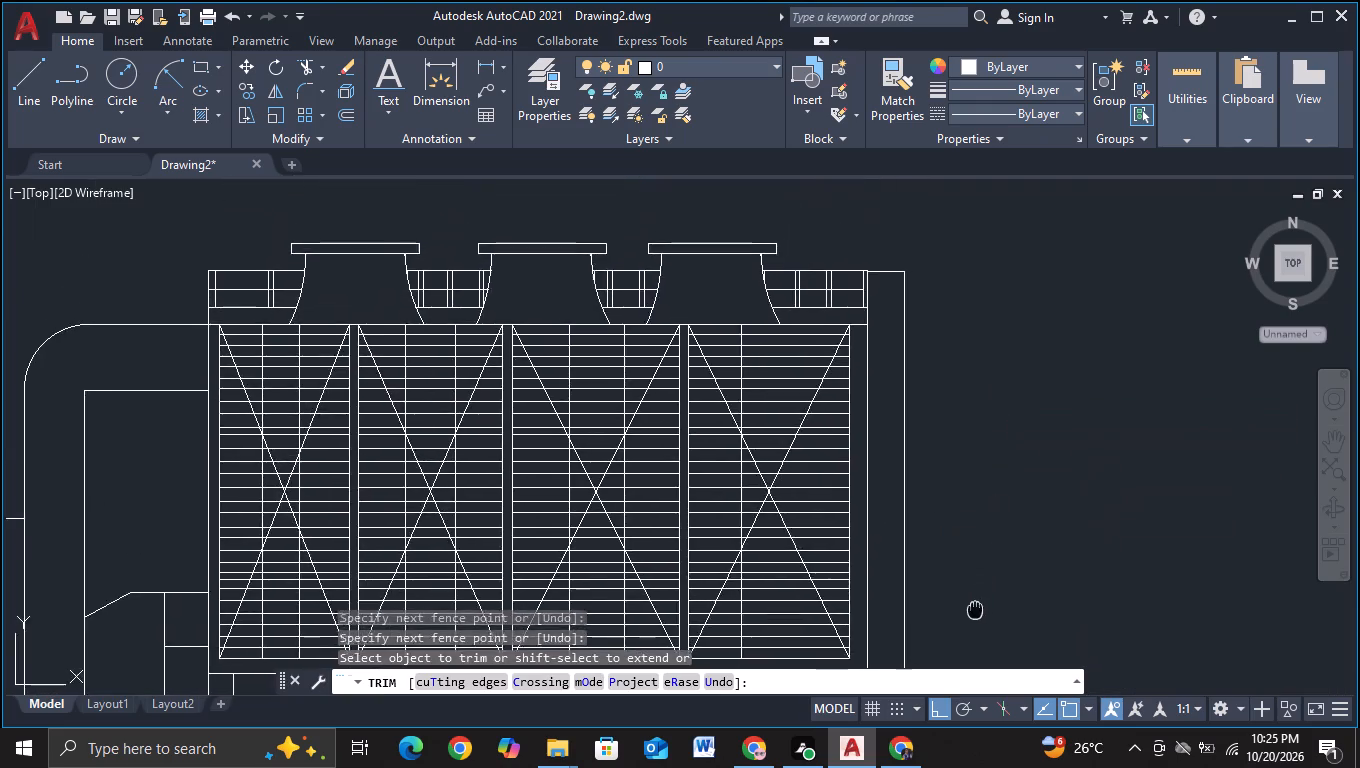
{"action": "middle_click_drag", "start_coordinate": [973, 606], "coordinate": [927, 501]}
{"action": "key", "text": "Escape"}
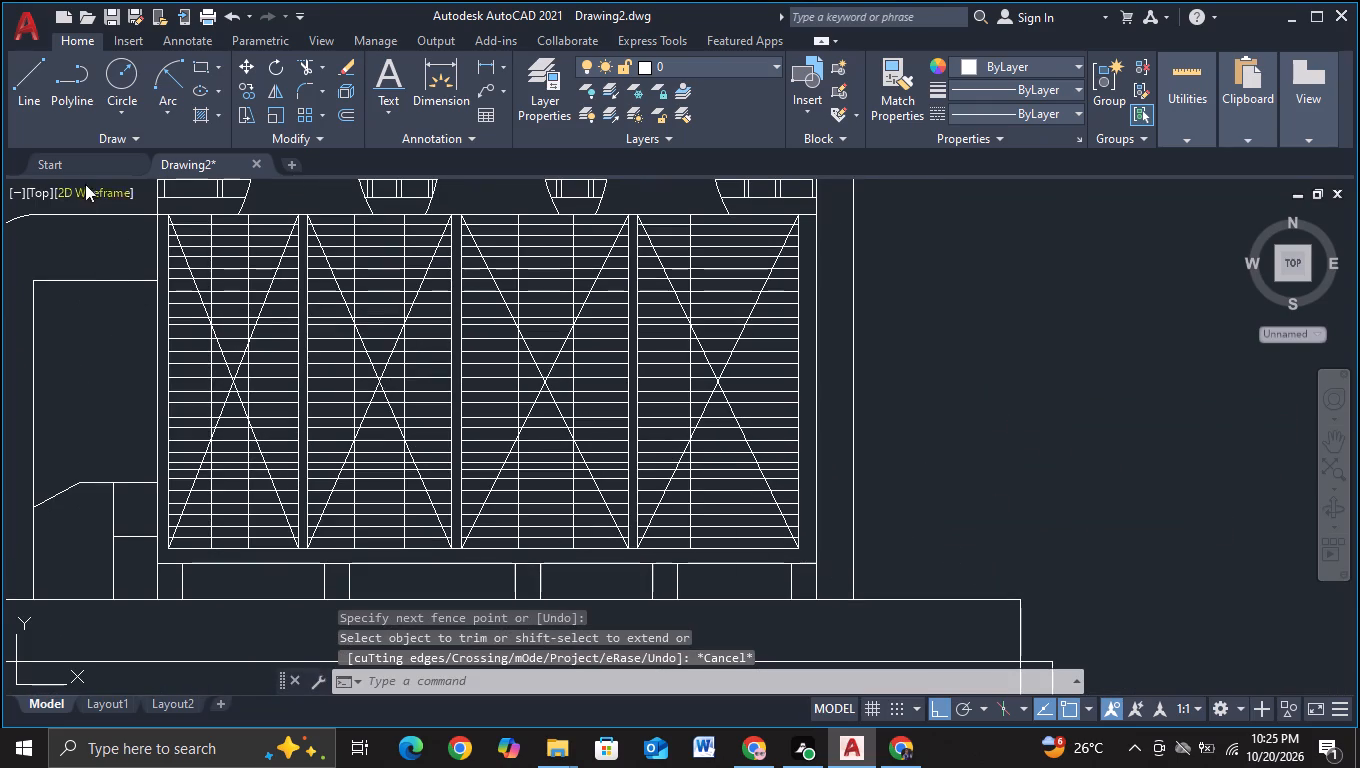
Draw a horizontal line about 85 units long across the new narrow side strip, just above the base slab.
{"action": "left_click", "coordinate": [34, 112]}
{"action": "scroll", "coordinate": [668, 460], "scroll_direction": "up", "scroll_amount": 1}
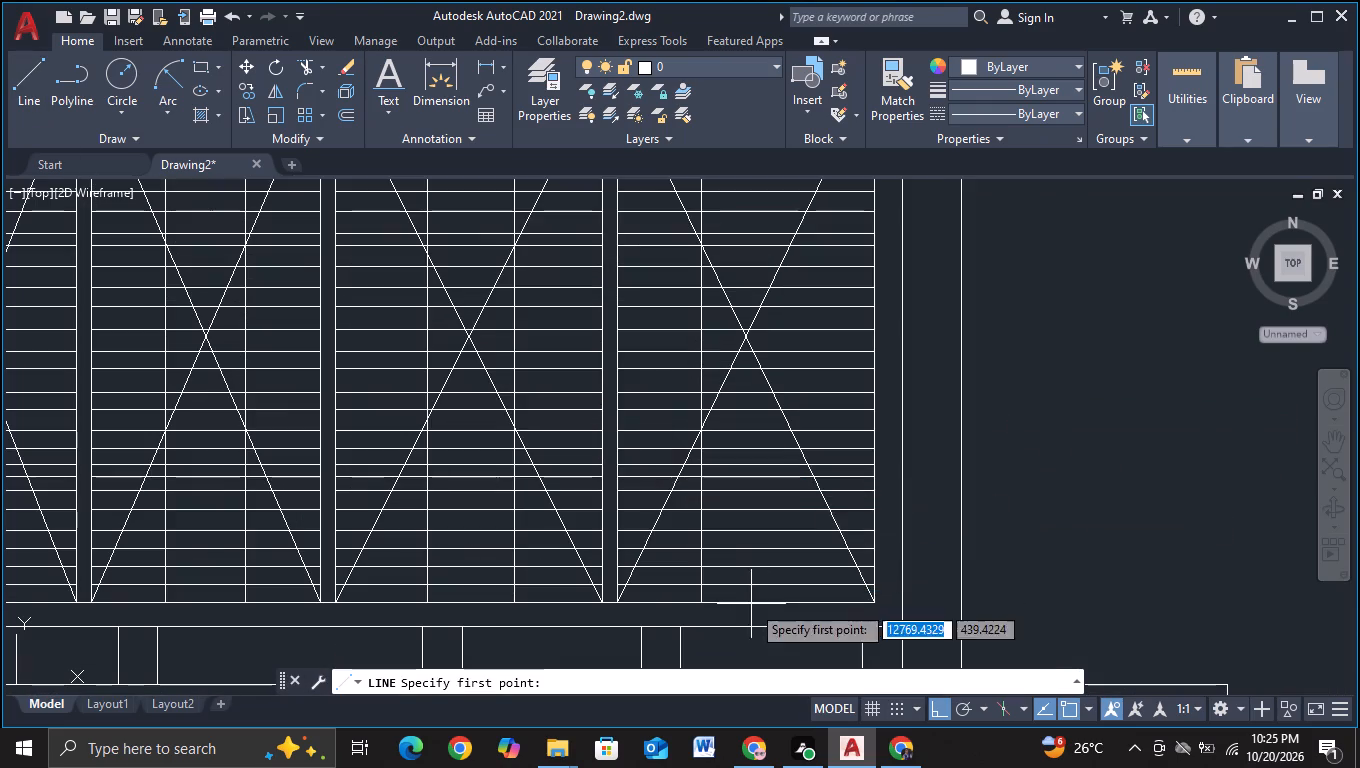
{"action": "scroll", "coordinate": [939, 560], "scroll_direction": "up", "scroll_amount": 2}
{"action": "middle_click_drag", "start_coordinate": [939, 606], "coordinate": [946, 418]}
{"action": "scroll", "coordinate": [925, 337], "scroll_direction": "down", "scroll_amount": 2}
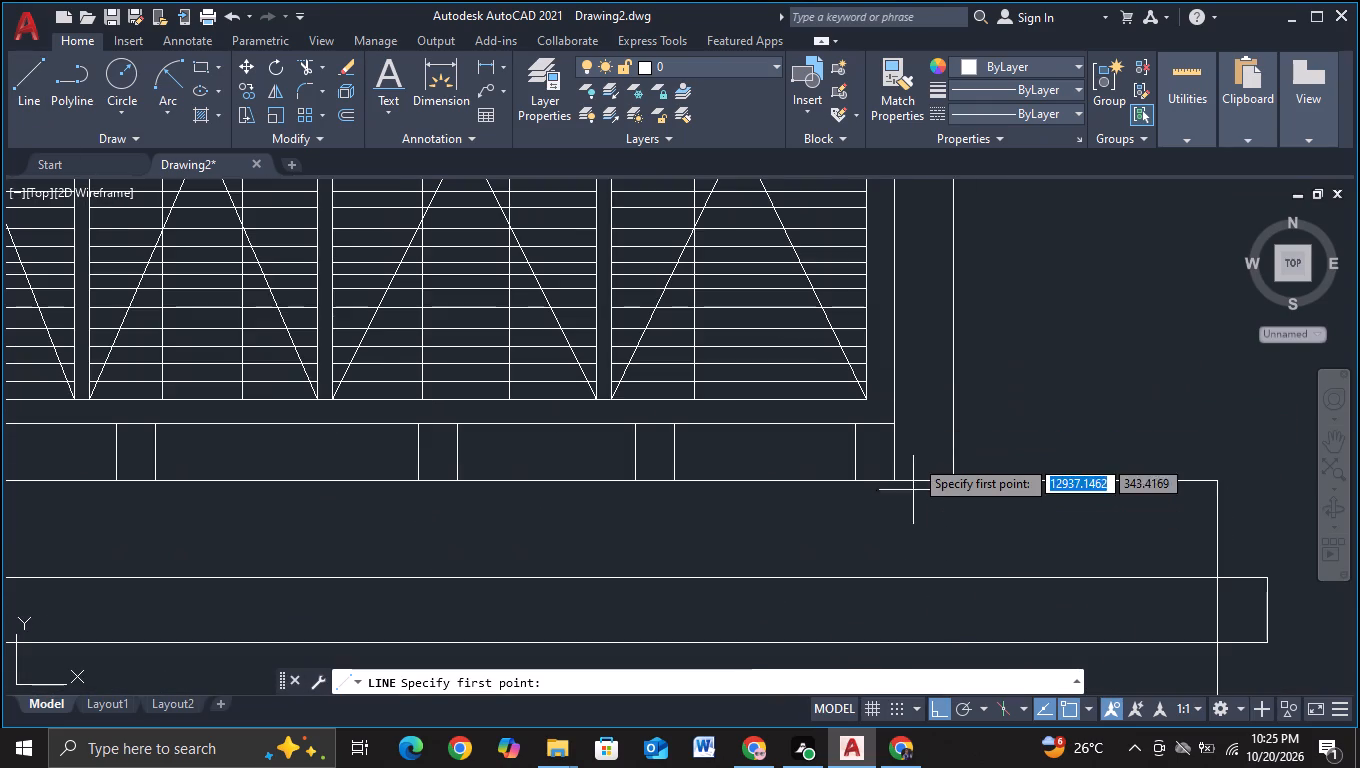
{"action": "scroll", "coordinate": [915, 435], "scroll_direction": "up", "scroll_amount": 2}
{"action": "left_click", "coordinate": [841, 468]}
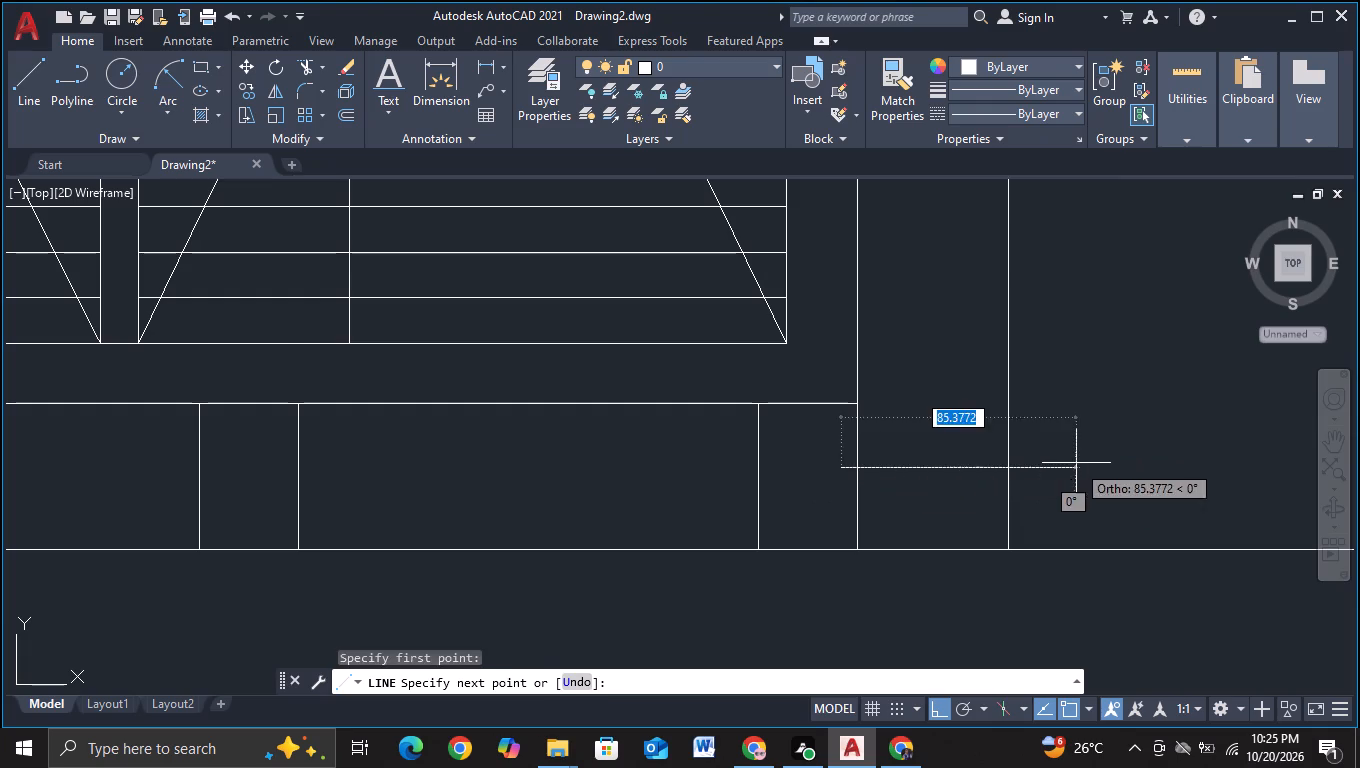
{"action": "left_click", "coordinate": [1076, 463]}
{"action": "key", "text": "Escape"}
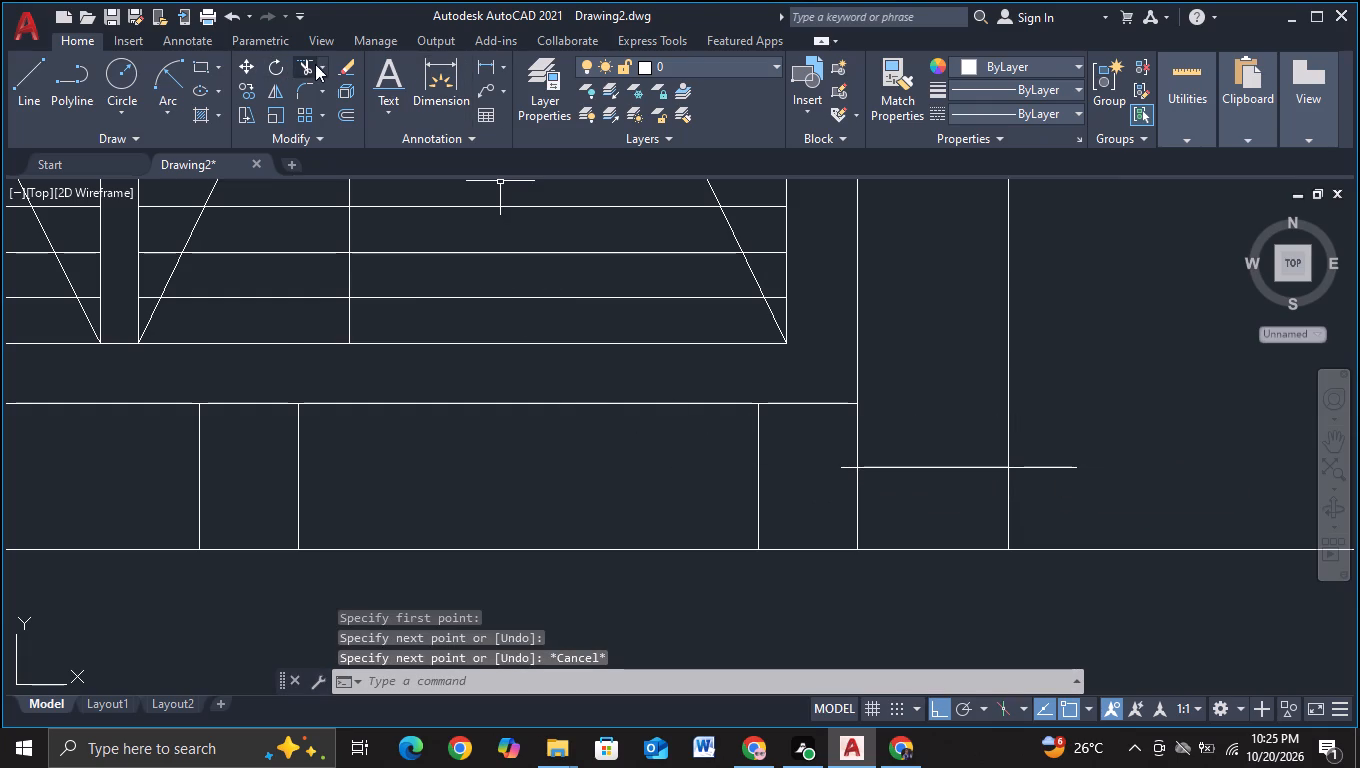
Trim the horizontal line's overhangs on both sides of the narrow strip.
{"action": "left_click", "coordinate": [299, 66]}
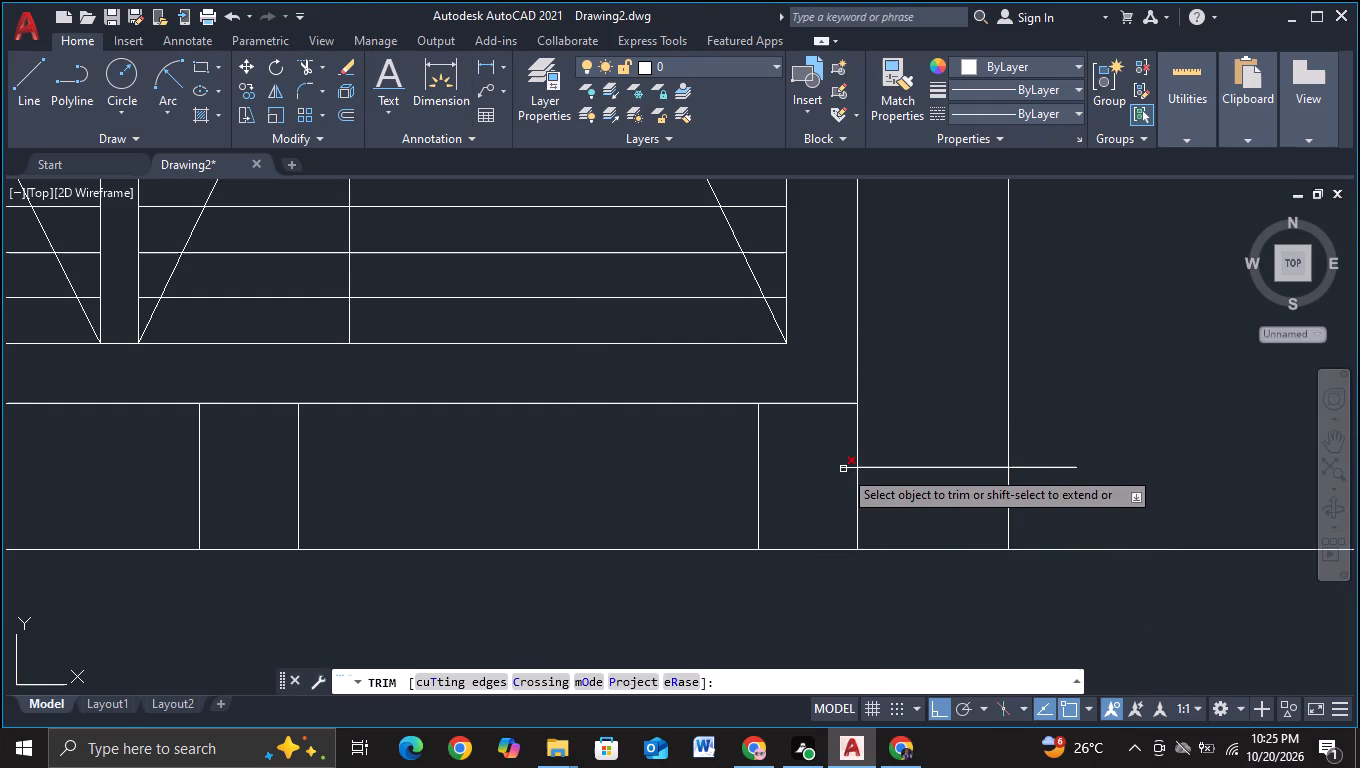
{"action": "left_click", "coordinate": [843, 469]}
{"action": "left_click_drag", "start_coordinate": [1050, 433], "coordinate": [1040, 488]}
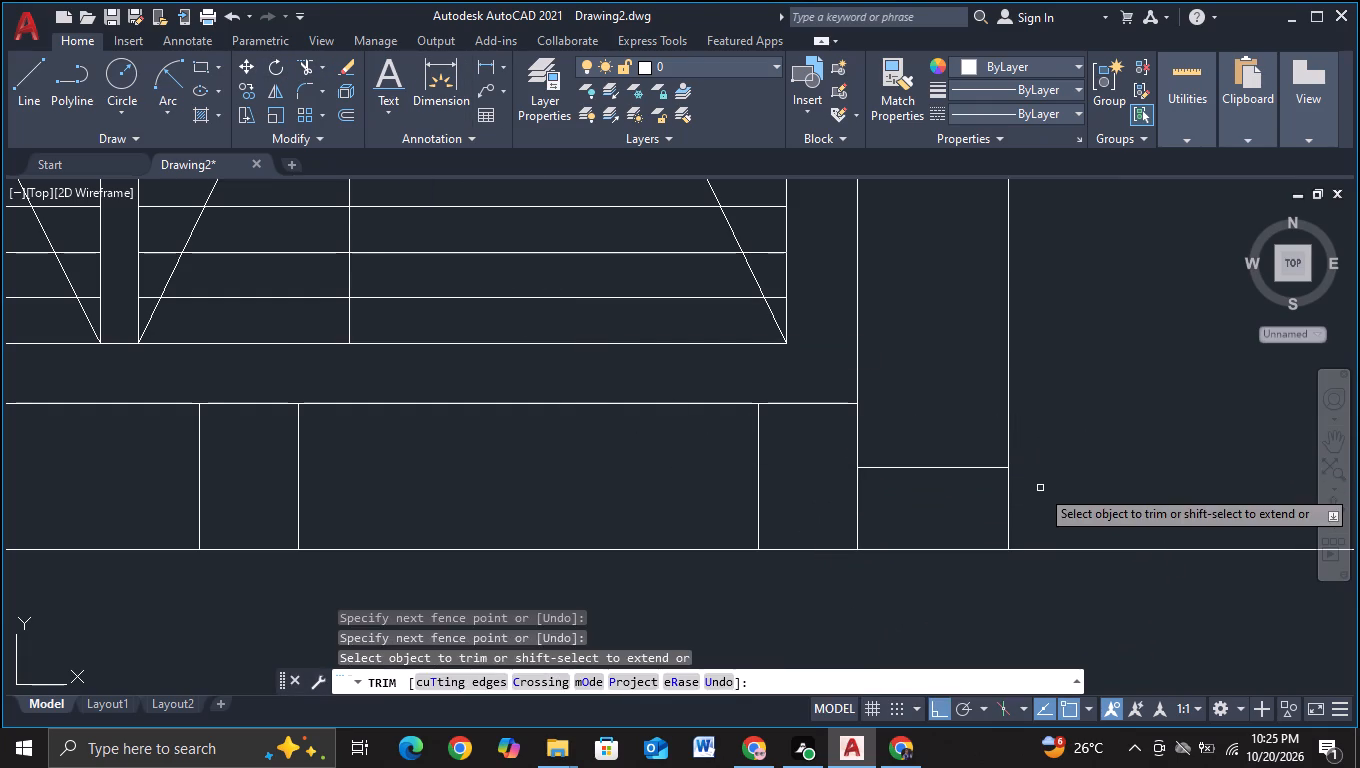
{"action": "key", "text": "Escape"}
Copy the strip's horizontal line just below itself and upward as two close pairs, the upper pair about 84 and 93 units above.
{"action": "left_click", "coordinate": [972, 467]}
{"action": "key", "text": "c"}
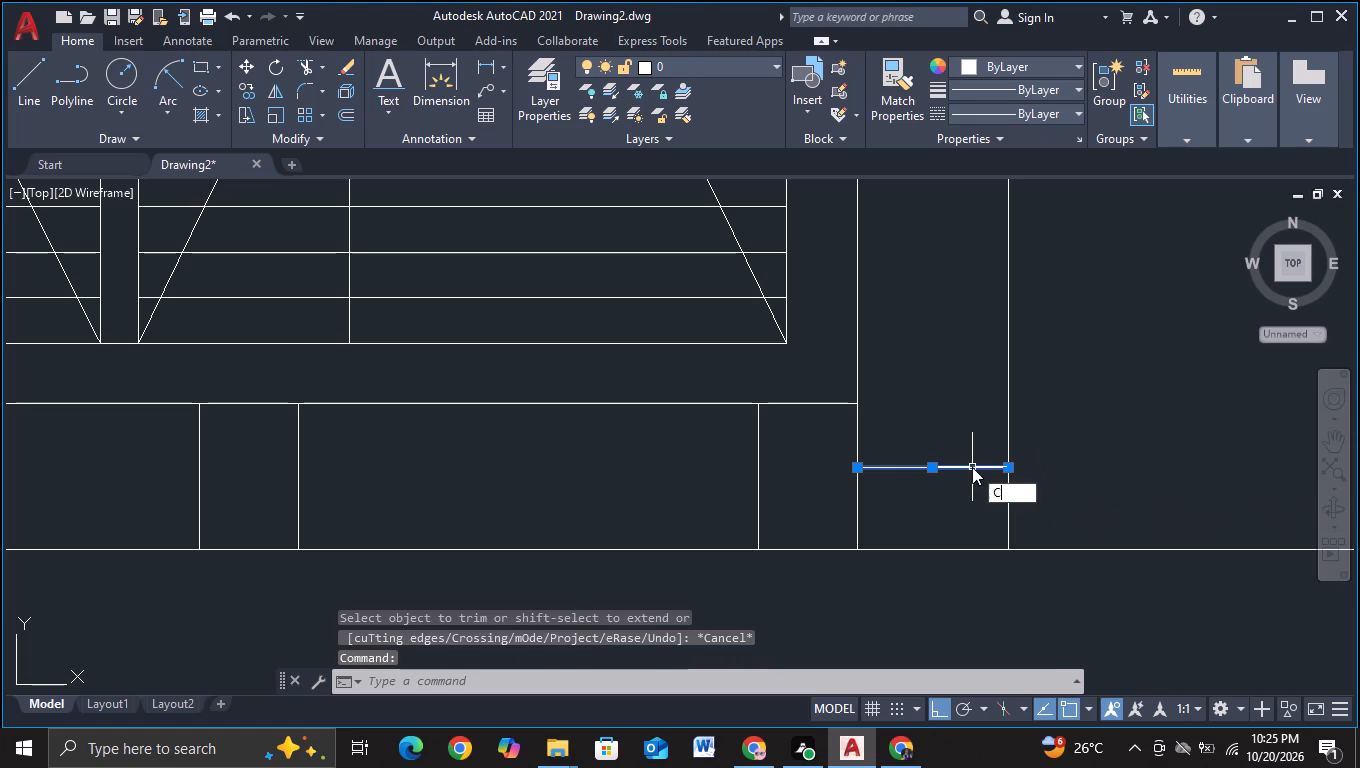
{"action": "left_click", "coordinate": [1002, 529]}
{"action": "left_click", "coordinate": [947, 474]}
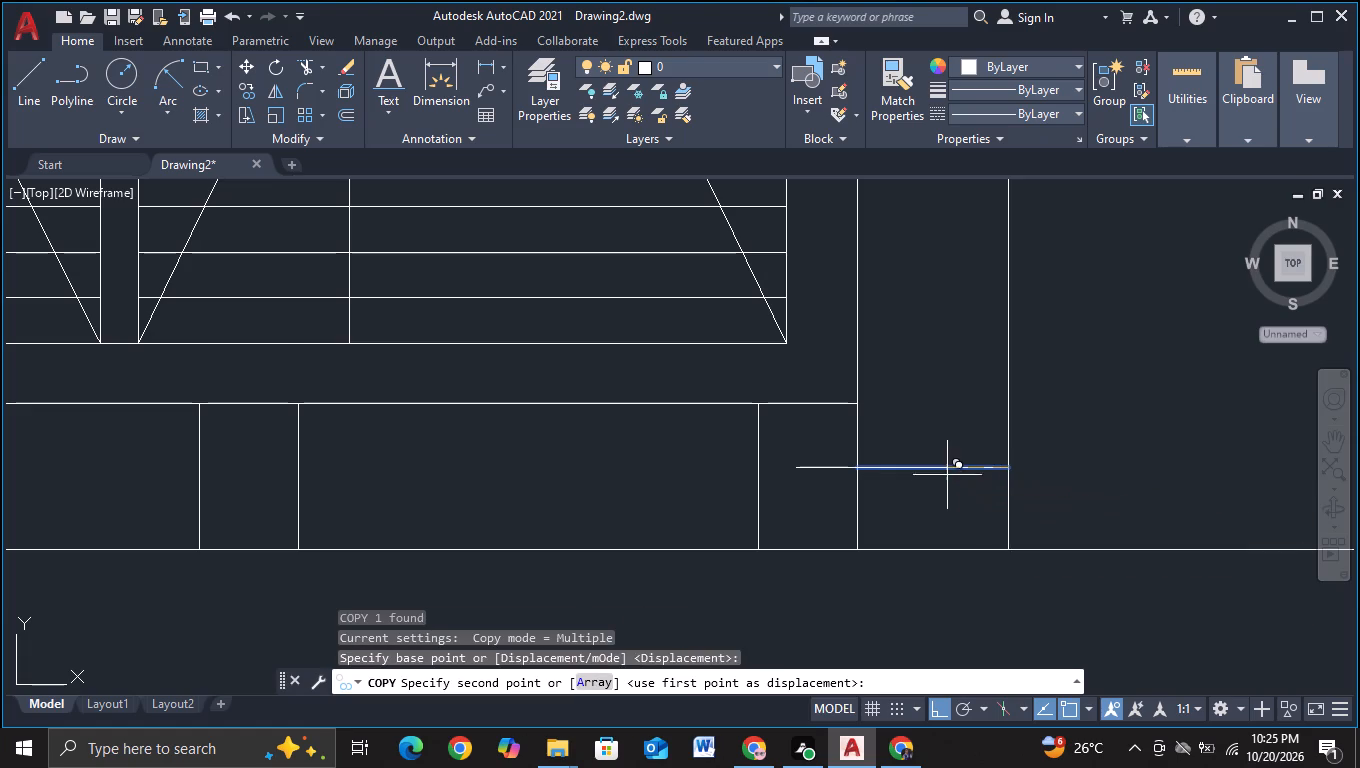
{"action": "left_click", "coordinate": [986, 490]}
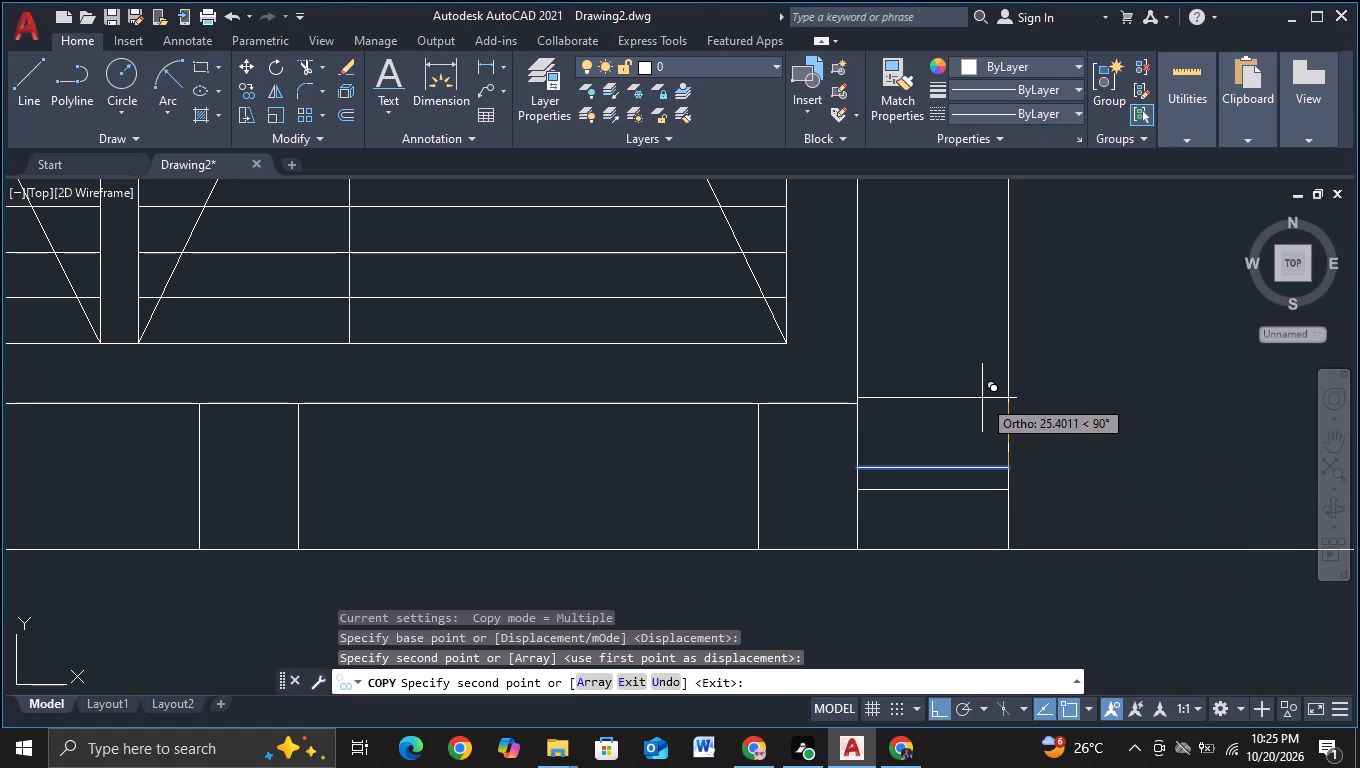
{"action": "left_click", "coordinate": [987, 363]}
{"action": "left_click", "coordinate": [990, 347]}
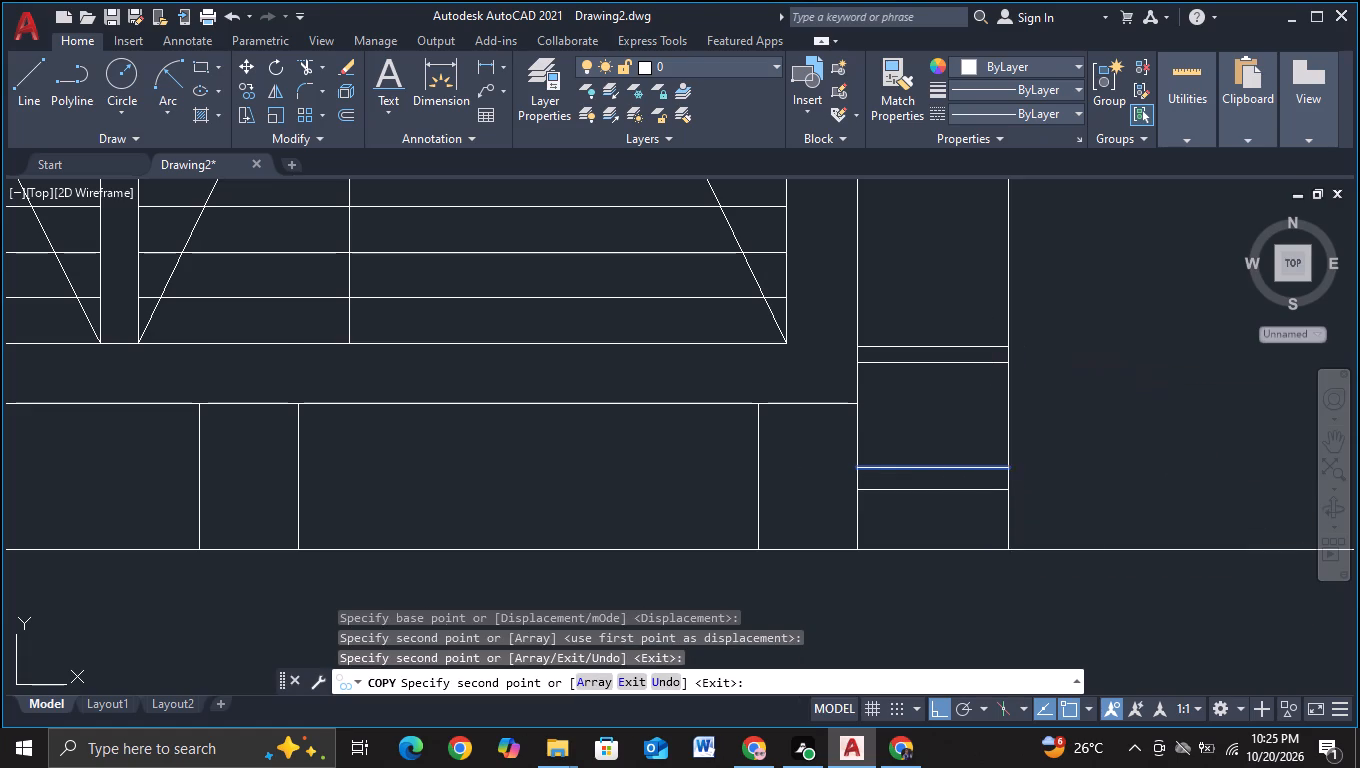
{"action": "middle_click_drag", "start_coordinate": [990, 347], "coordinate": [959, 527]}
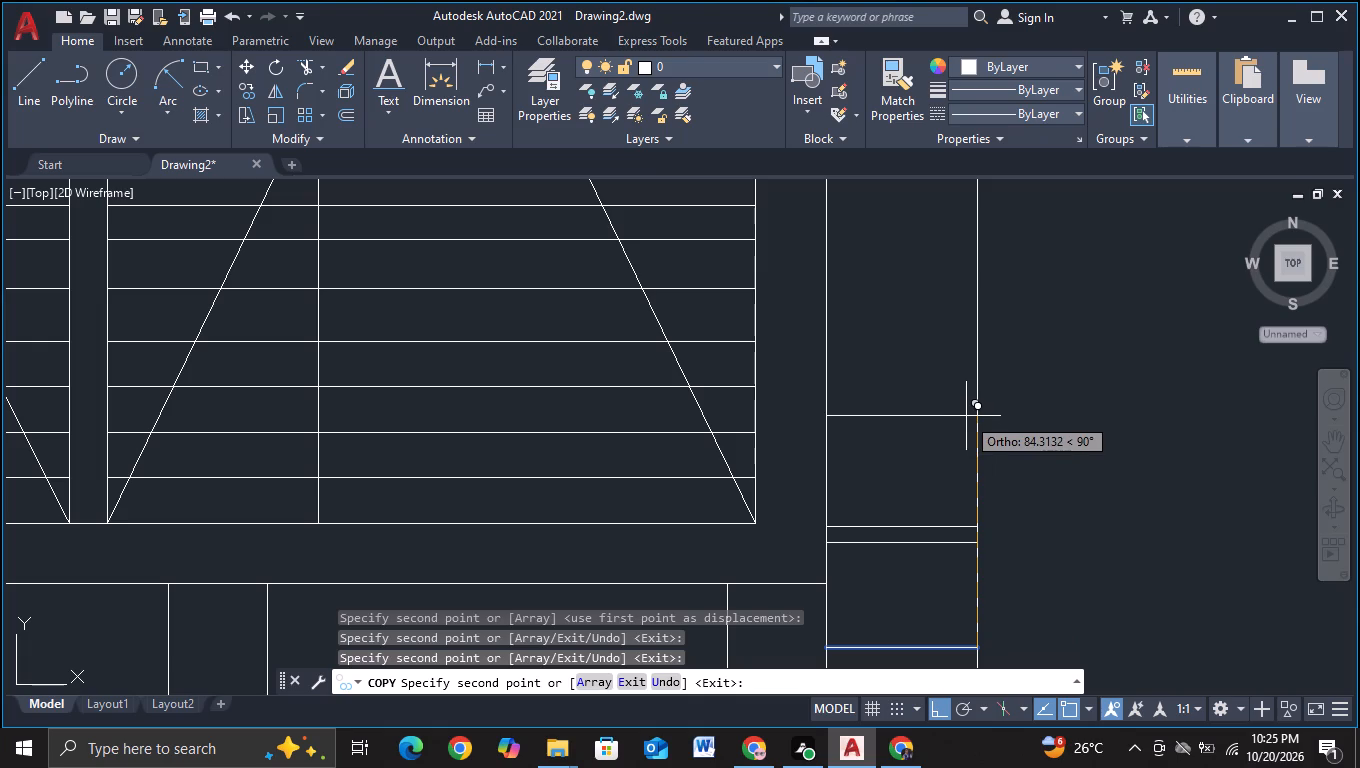
{"action": "left_click", "coordinate": [966, 416]}
{"action": "left_click", "coordinate": [965, 392]}
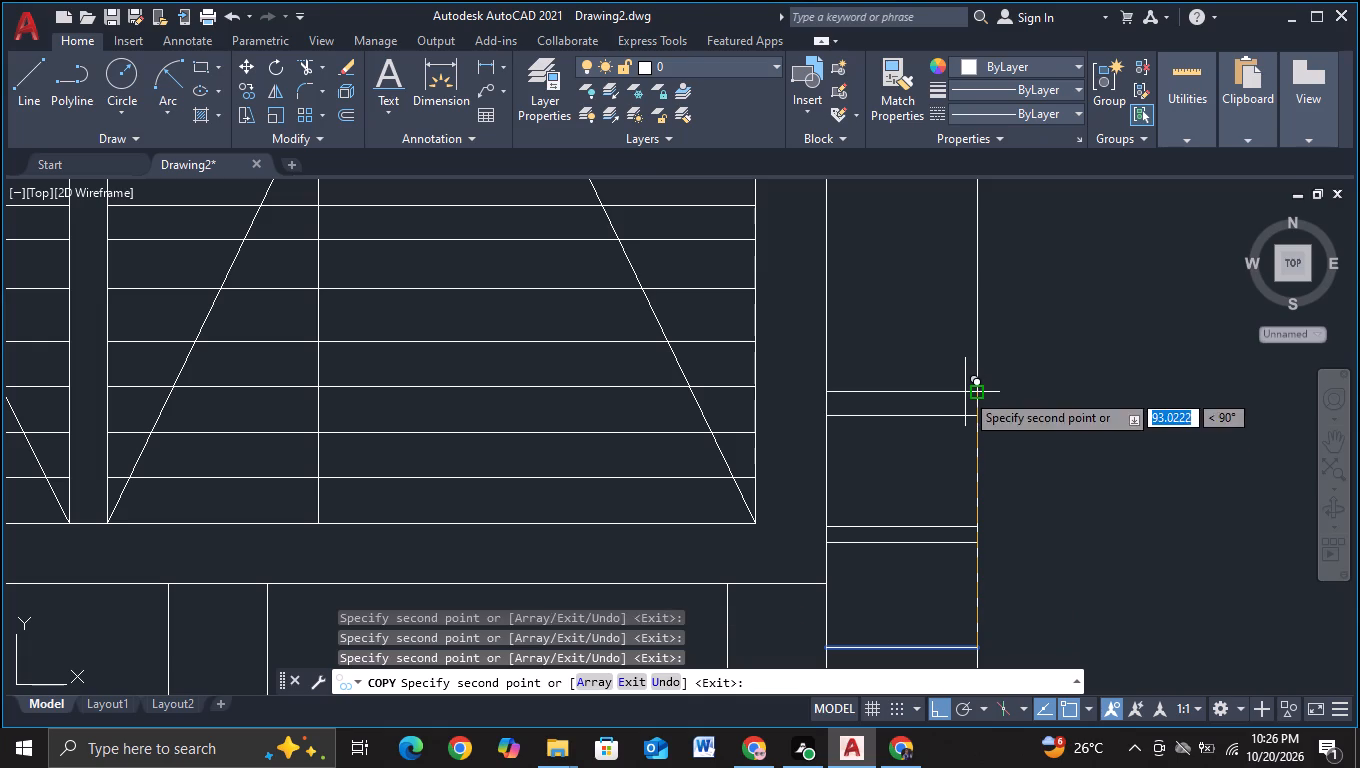
Continue copying the side strip's horizontal line upward as four close pairs, the first starting about 156 units above the original.
{"action": "middle_click_drag", "start_coordinate": [965, 392], "coordinate": [968, 579]}
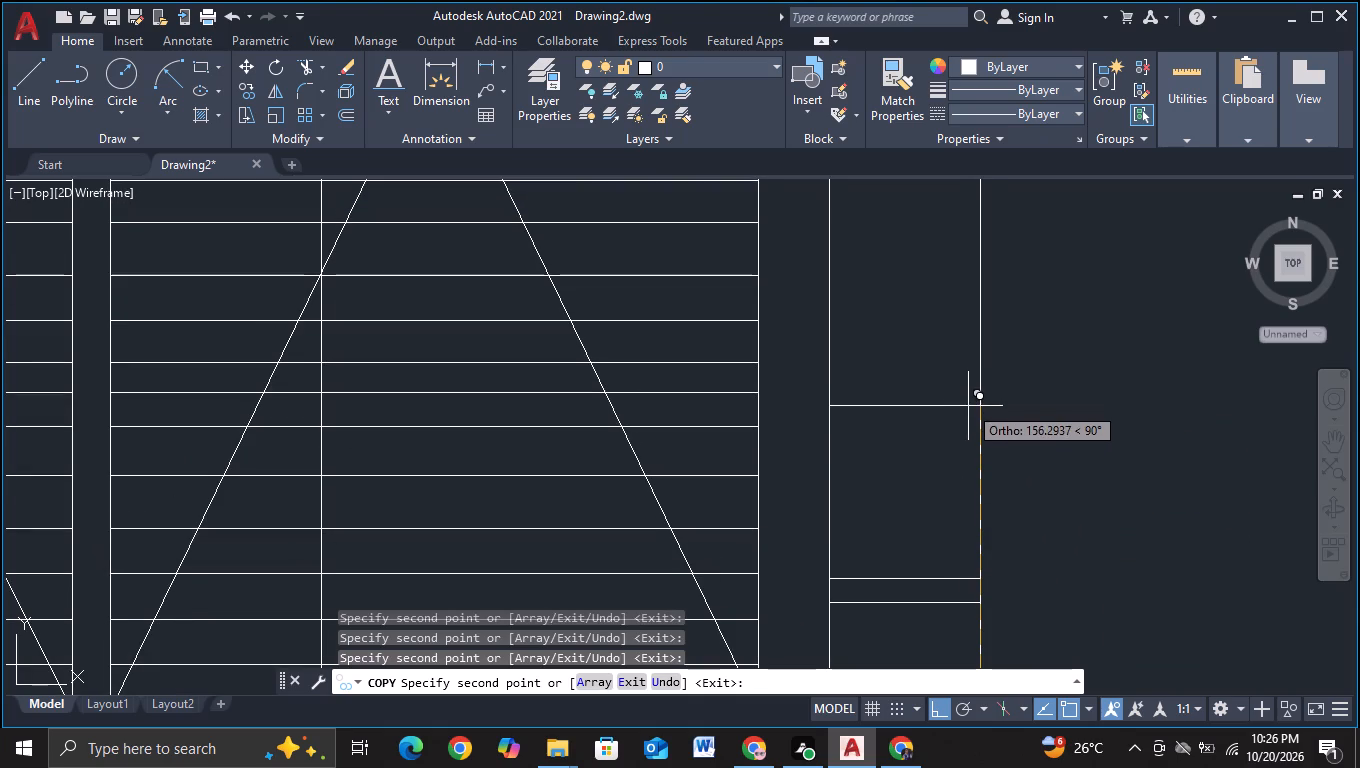
{"action": "left_click", "coordinate": [968, 406]}
{"action": "left_click", "coordinate": [967, 391]}
{"action": "middle_click_drag", "start_coordinate": [967, 391], "coordinate": [941, 624]}
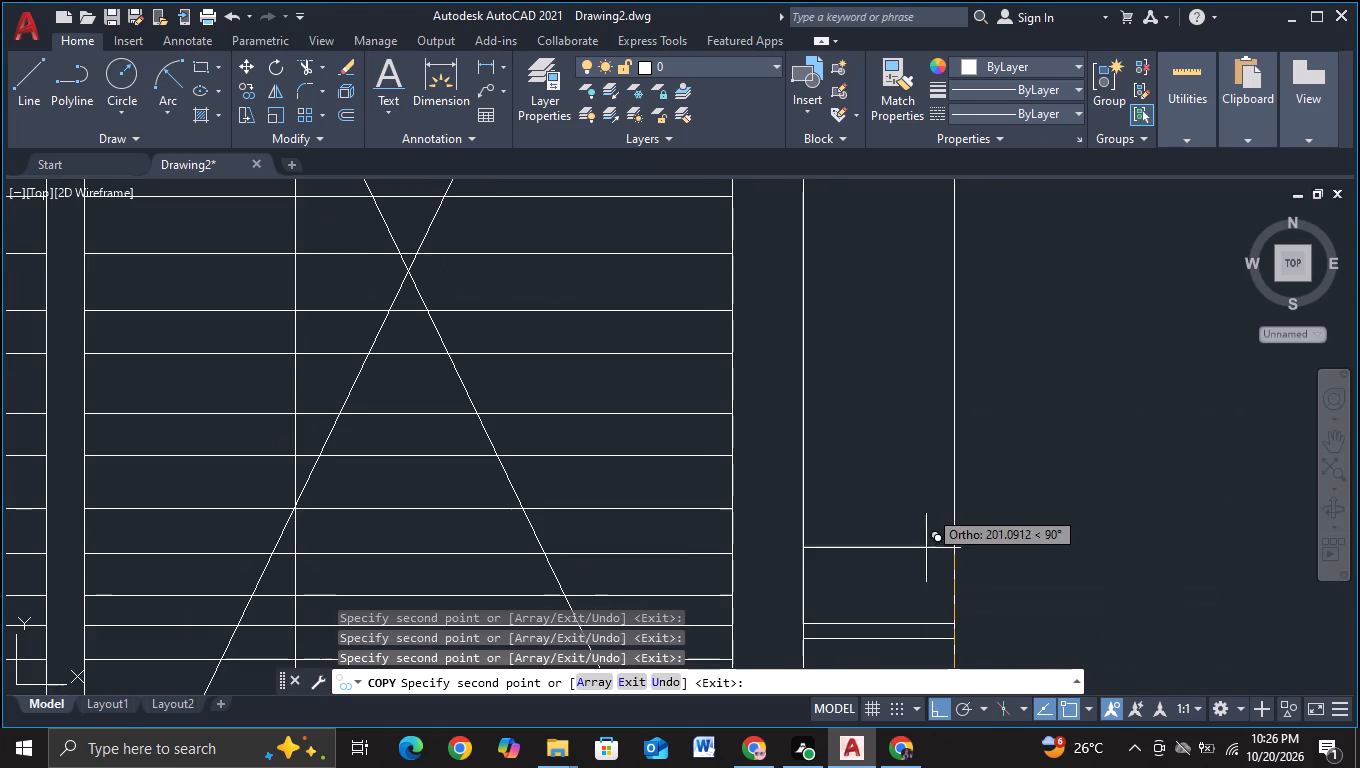
{"action": "left_click", "coordinate": [941, 443]}
{"action": "left_click", "coordinate": [943, 425]}
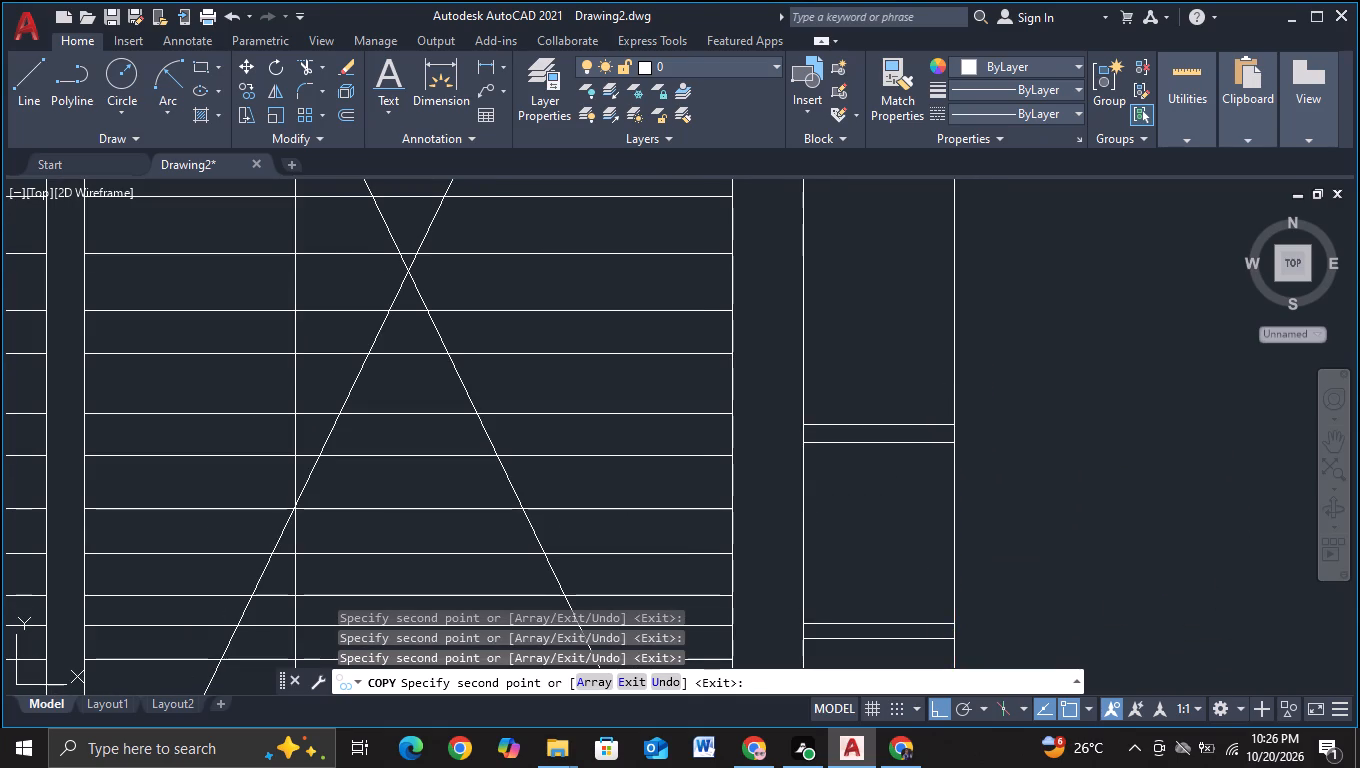
{"action": "middle_click_drag", "start_coordinate": [943, 425], "coordinate": [934, 648]}
{"action": "left_click", "coordinate": [923, 455]}
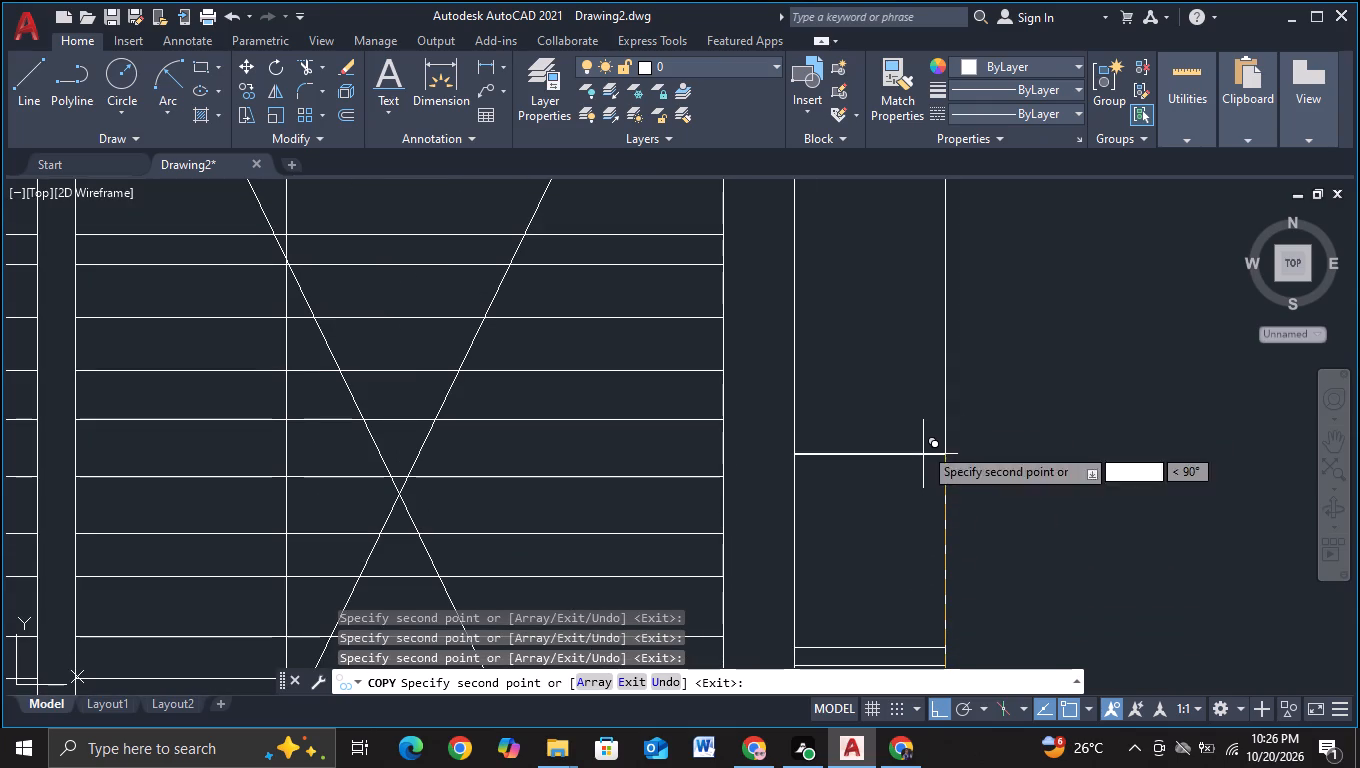
{"action": "left_click", "coordinate": [924, 442]}
{"action": "middle_click_drag", "start_coordinate": [928, 463], "coordinate": [923, 711]}
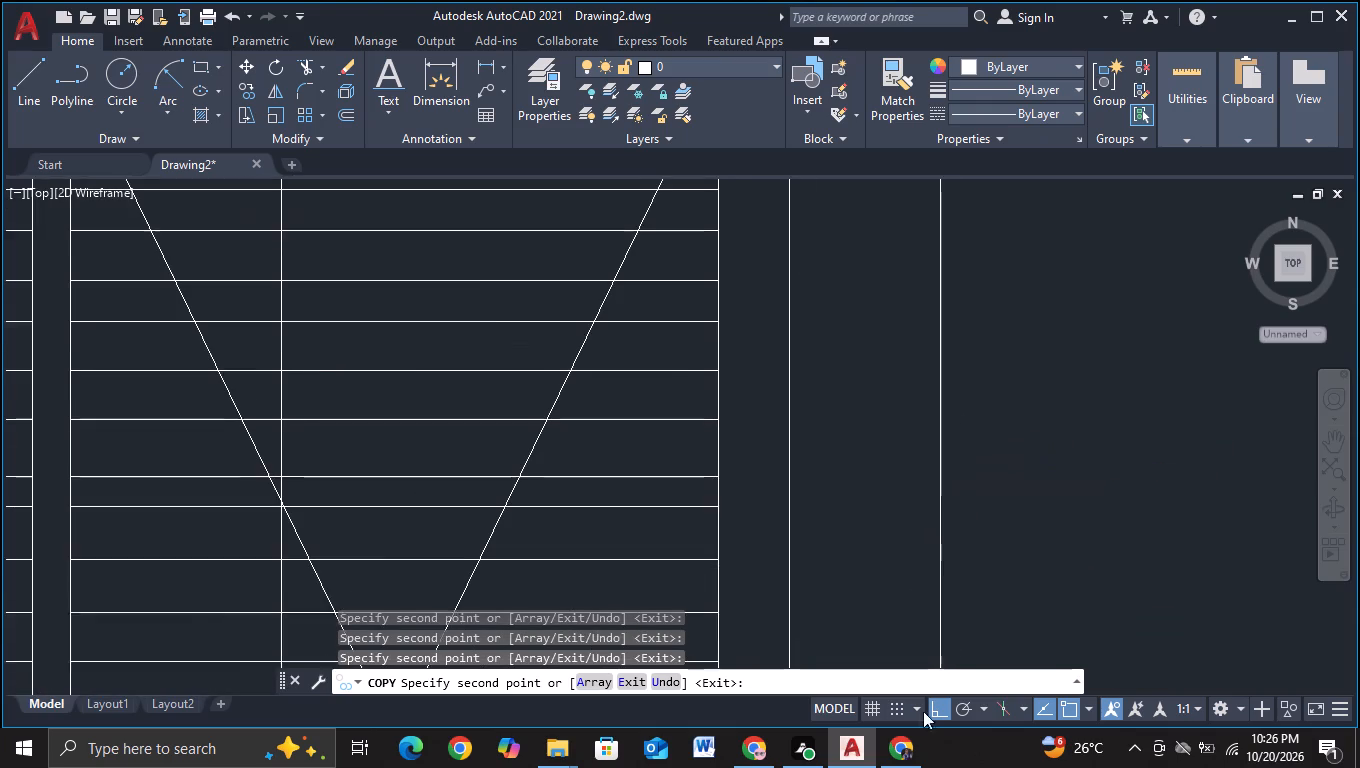
{"action": "left_click", "coordinate": [918, 564]}
{"action": "left_click", "coordinate": [918, 542]}
Copy the strip's horizontal line up to just below the strip's top, with the last copy about 563 units above the original.
{"action": "middle_click_drag", "start_coordinate": [918, 549], "coordinate": [916, 733]}
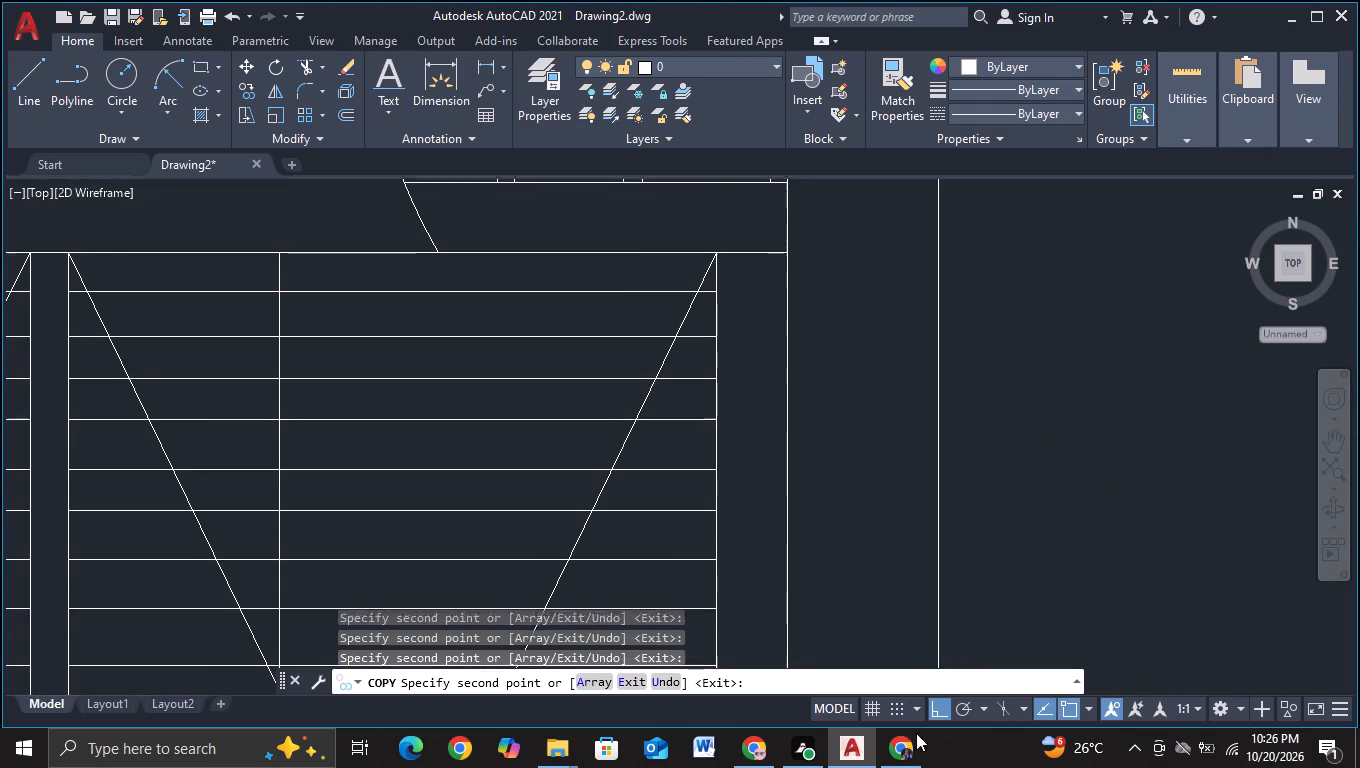
{"action": "scroll", "coordinate": [907, 571], "scroll_direction": "down", "scroll_amount": 1}
{"action": "middle_click_drag", "start_coordinate": [907, 571], "coordinate": [911, 513]}
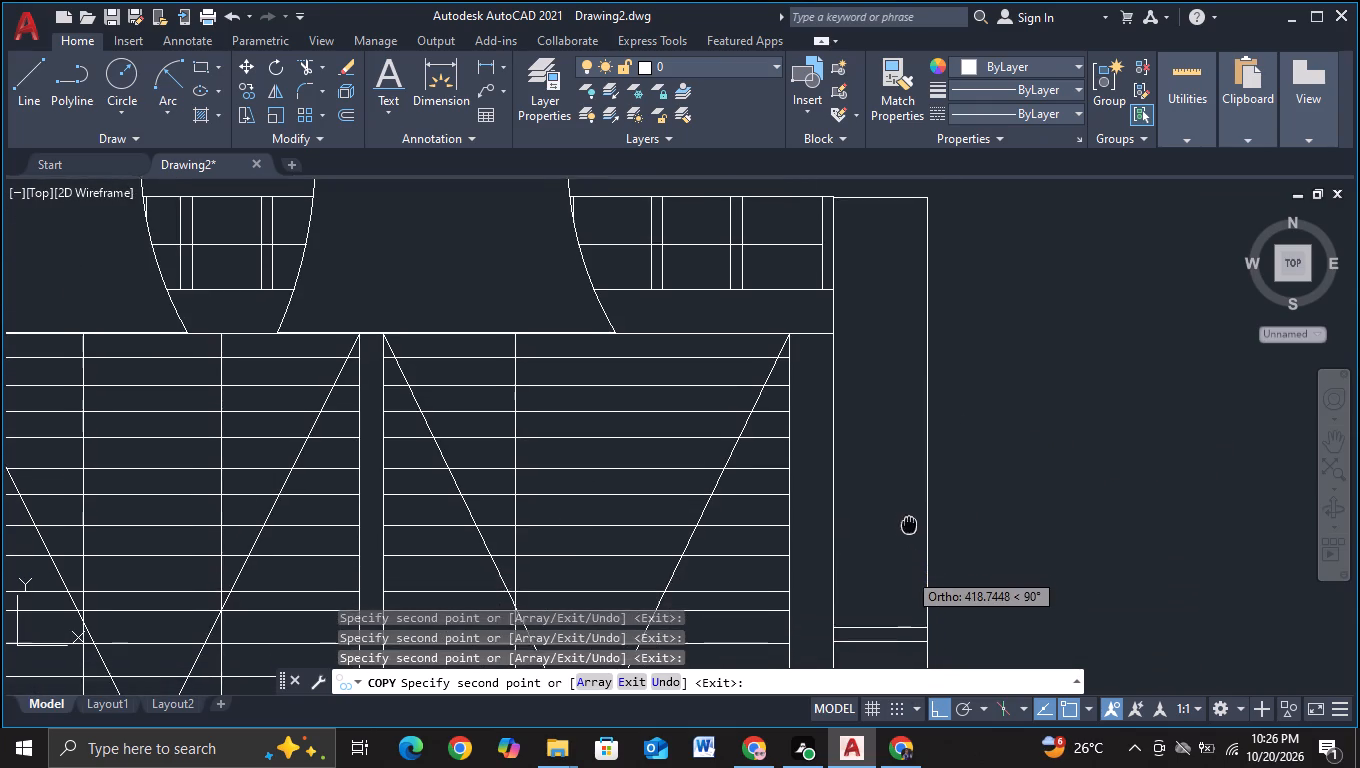
{"action": "left_click", "coordinate": [915, 485]}
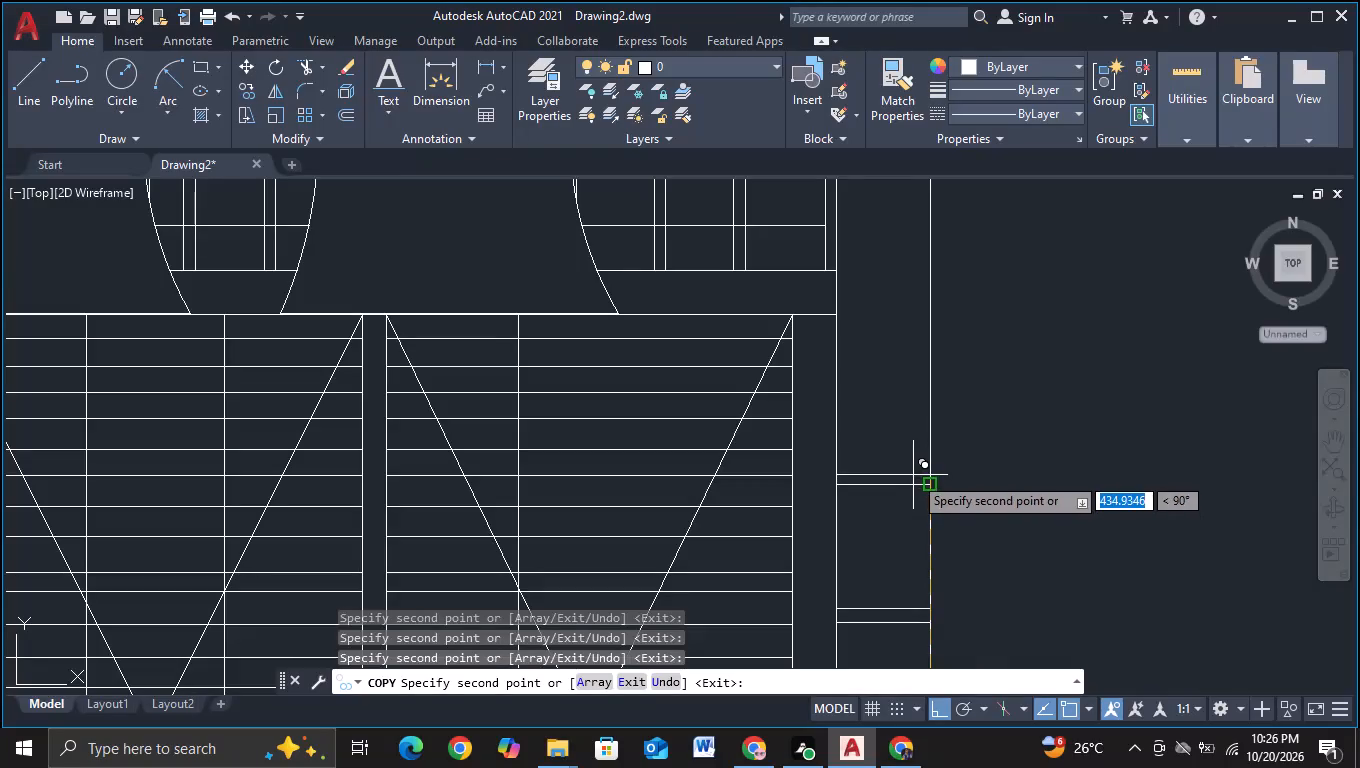
{"action": "left_click", "coordinate": [913, 475]}
{"action": "middle_click_drag", "start_coordinate": [914, 470], "coordinate": [926, 597]}
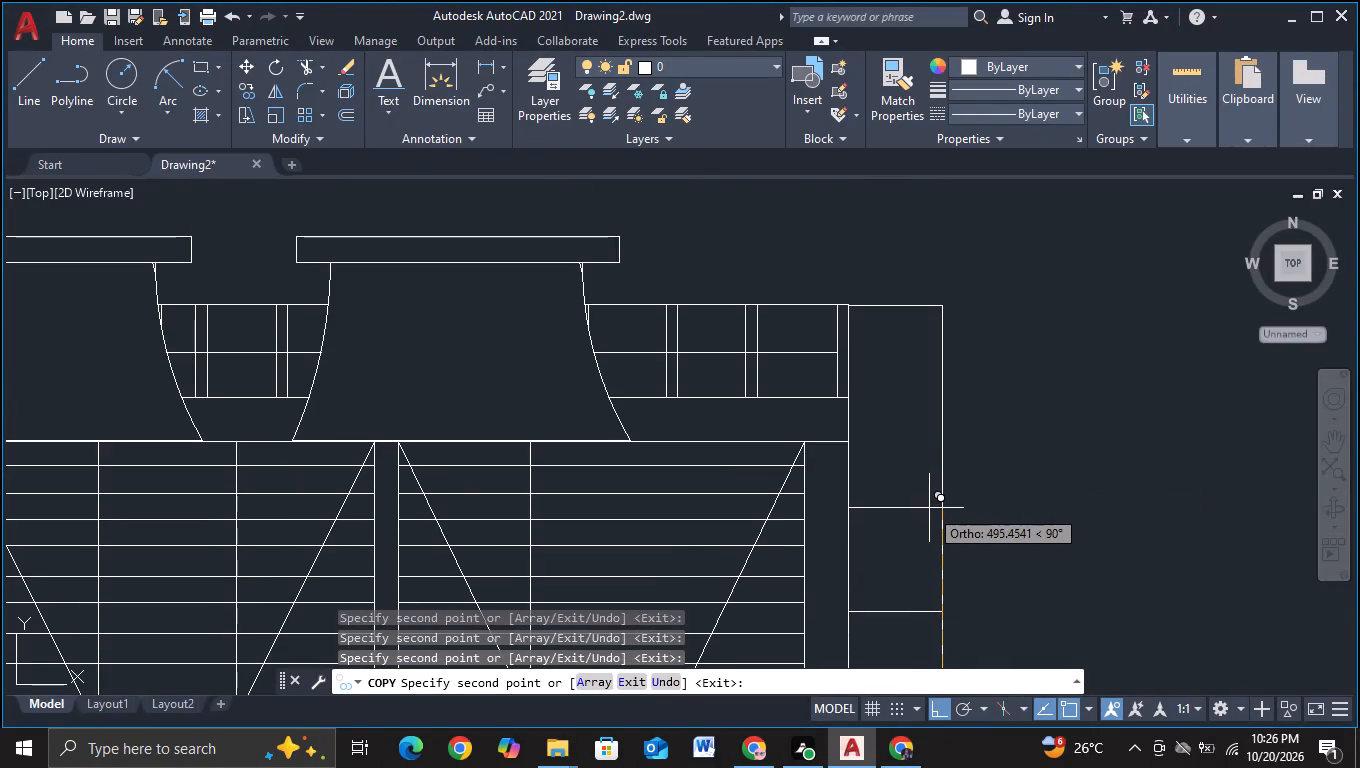
{"action": "left_click", "coordinate": [929, 493]}
{"action": "left_click", "coordinate": [928, 477]}
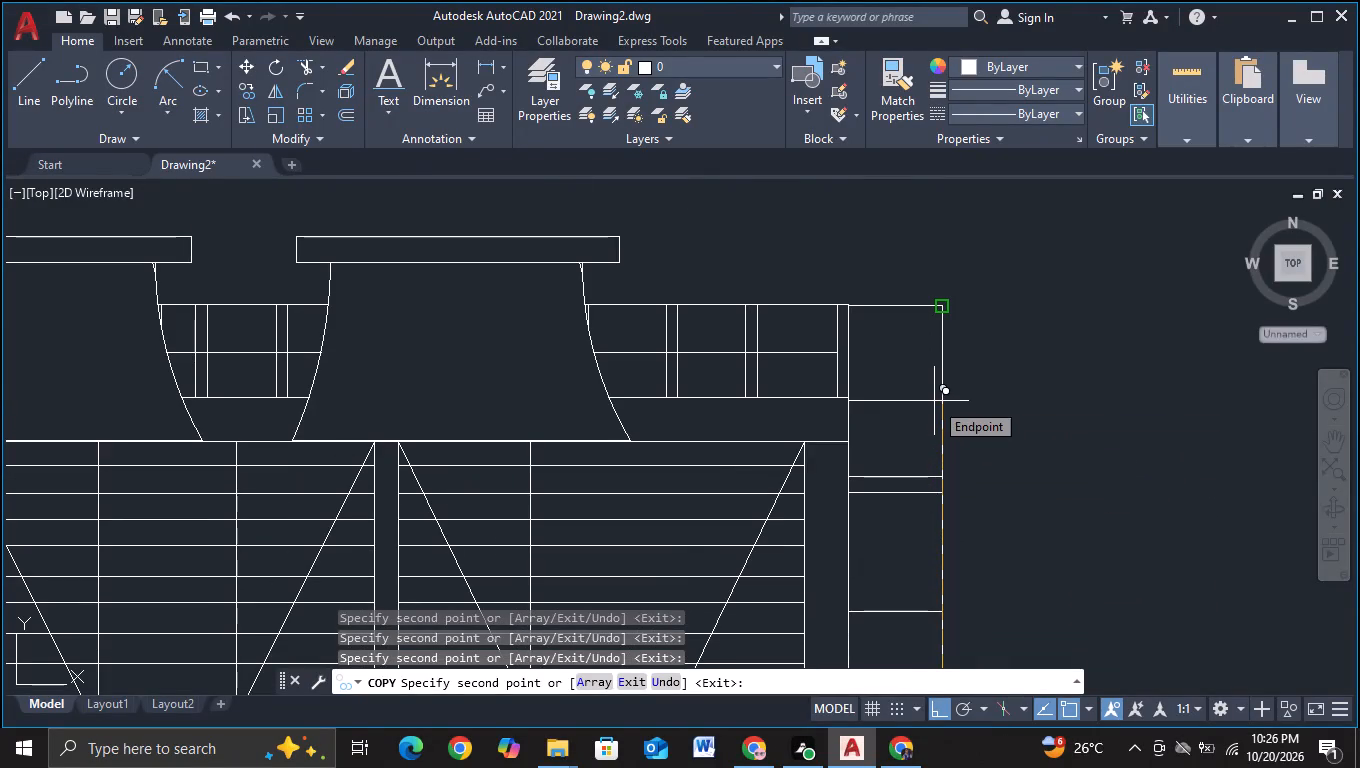
{"action": "key", "text": "F3"}
{"action": "left_click", "coordinate": [934, 401]}
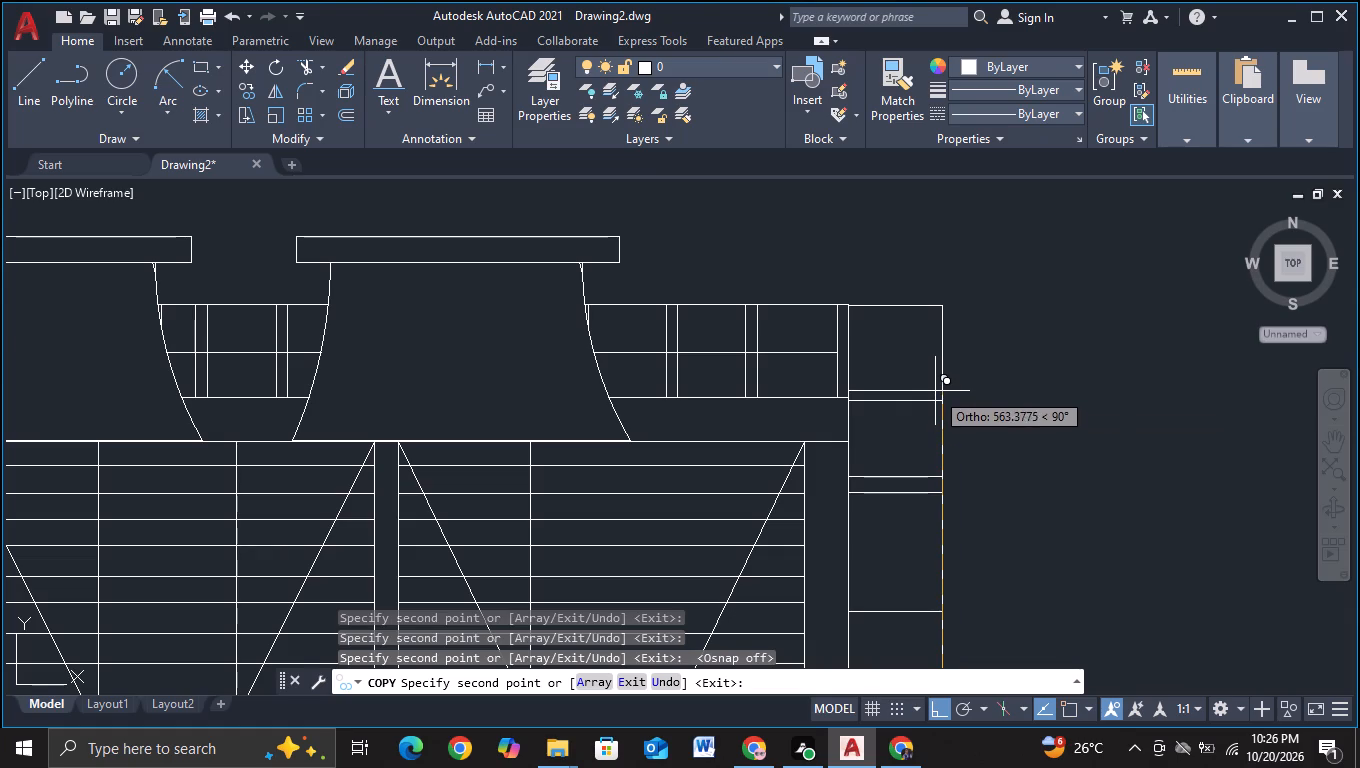
{"action": "left_click", "coordinate": [935, 391]}
{"action": "key", "text": "Escape"}
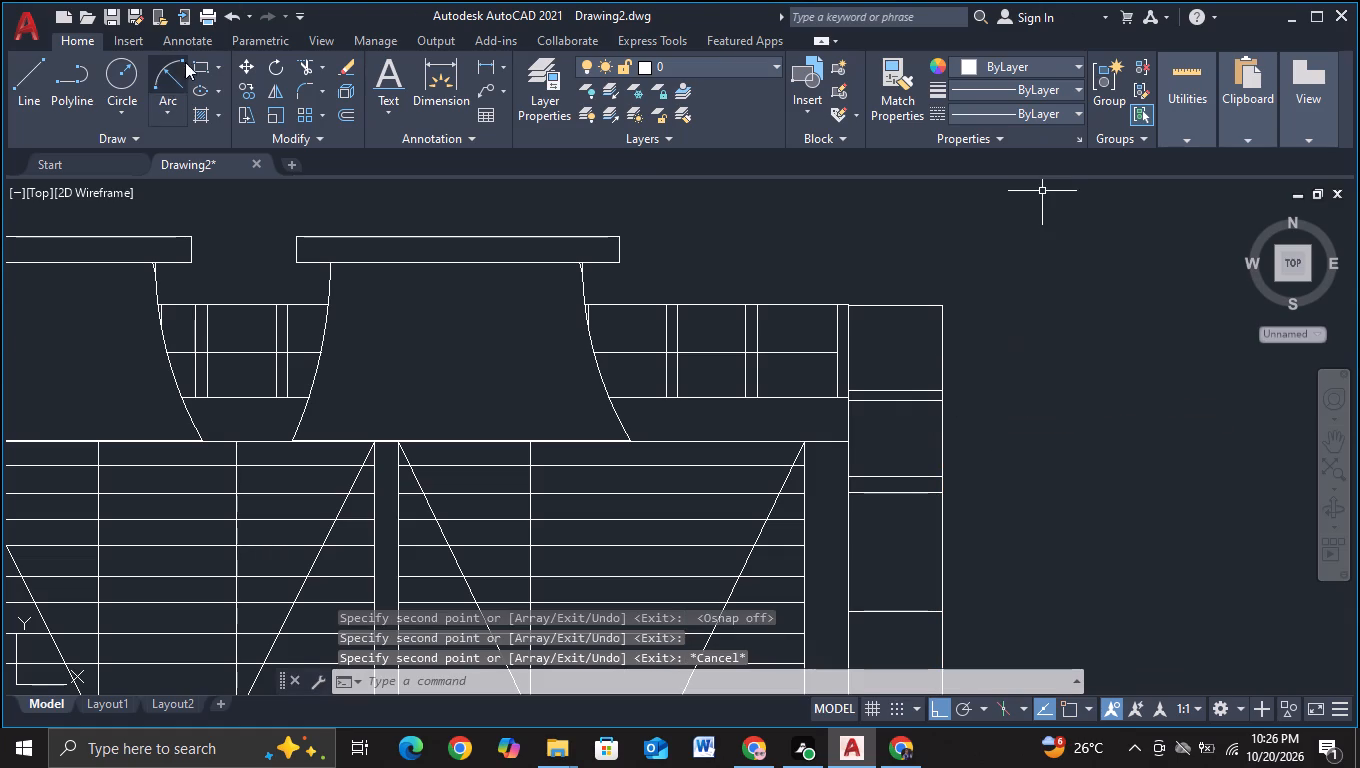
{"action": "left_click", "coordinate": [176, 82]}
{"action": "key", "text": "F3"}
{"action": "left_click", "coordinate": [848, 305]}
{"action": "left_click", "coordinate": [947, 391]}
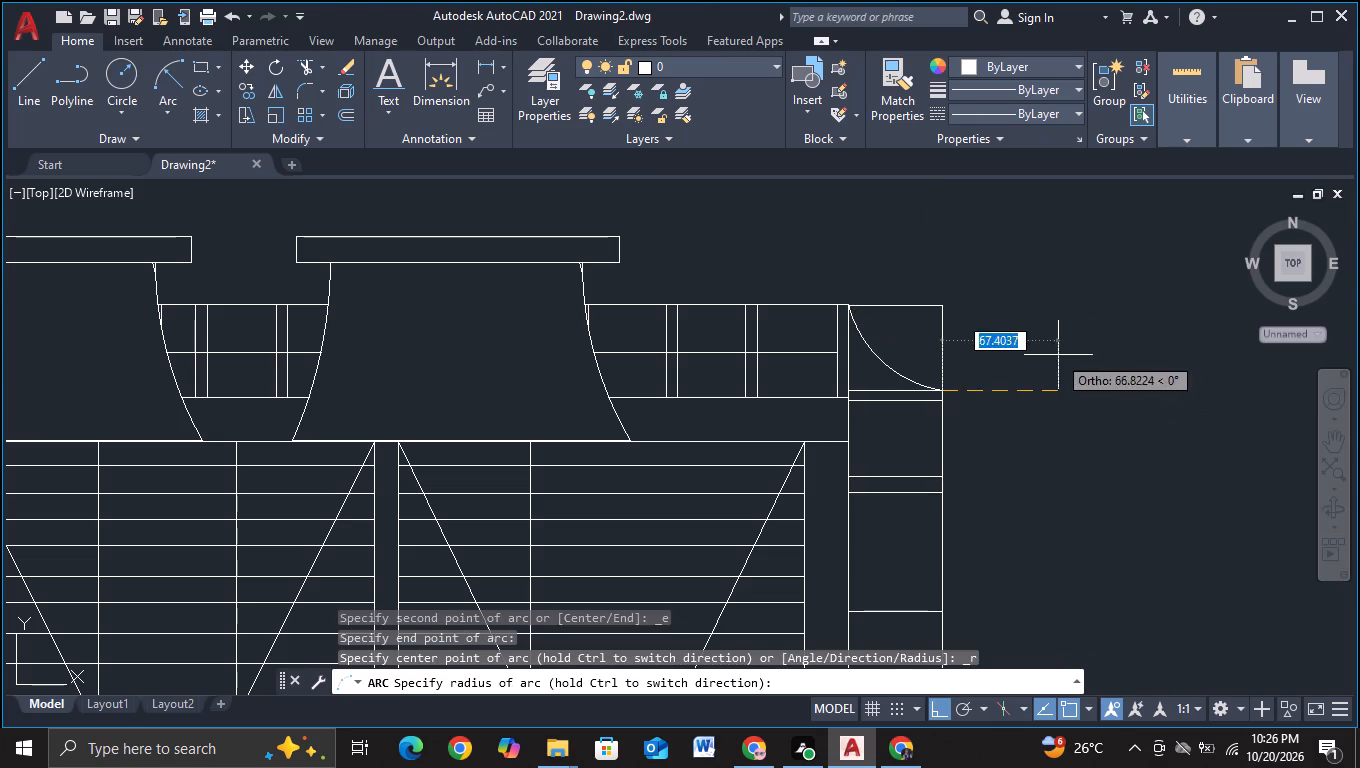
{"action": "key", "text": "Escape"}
Draw a start-end-radius arc from the topmost rung's outer end to the strip's top inner corner, bulging outward.
{"action": "left_click", "coordinate": [164, 70]}
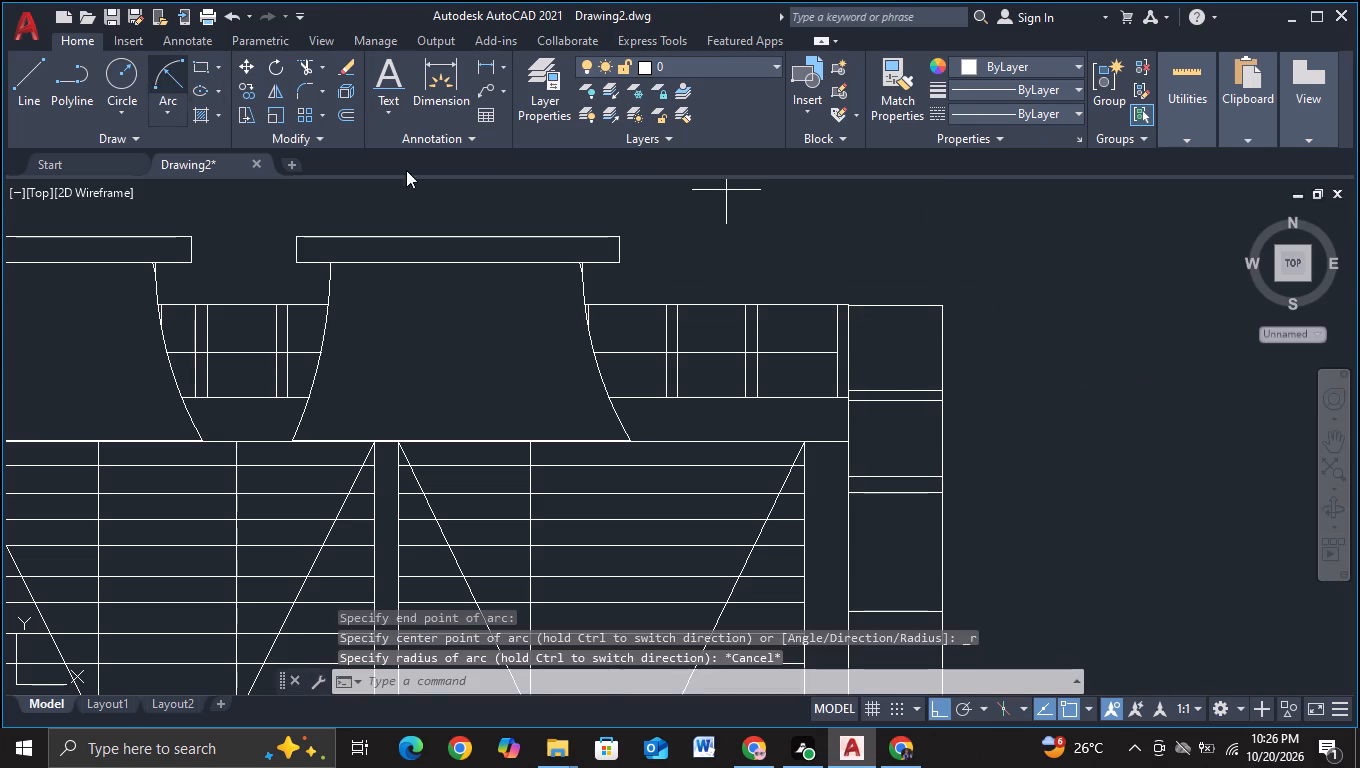
{"action": "left_click", "coordinate": [940, 381]}
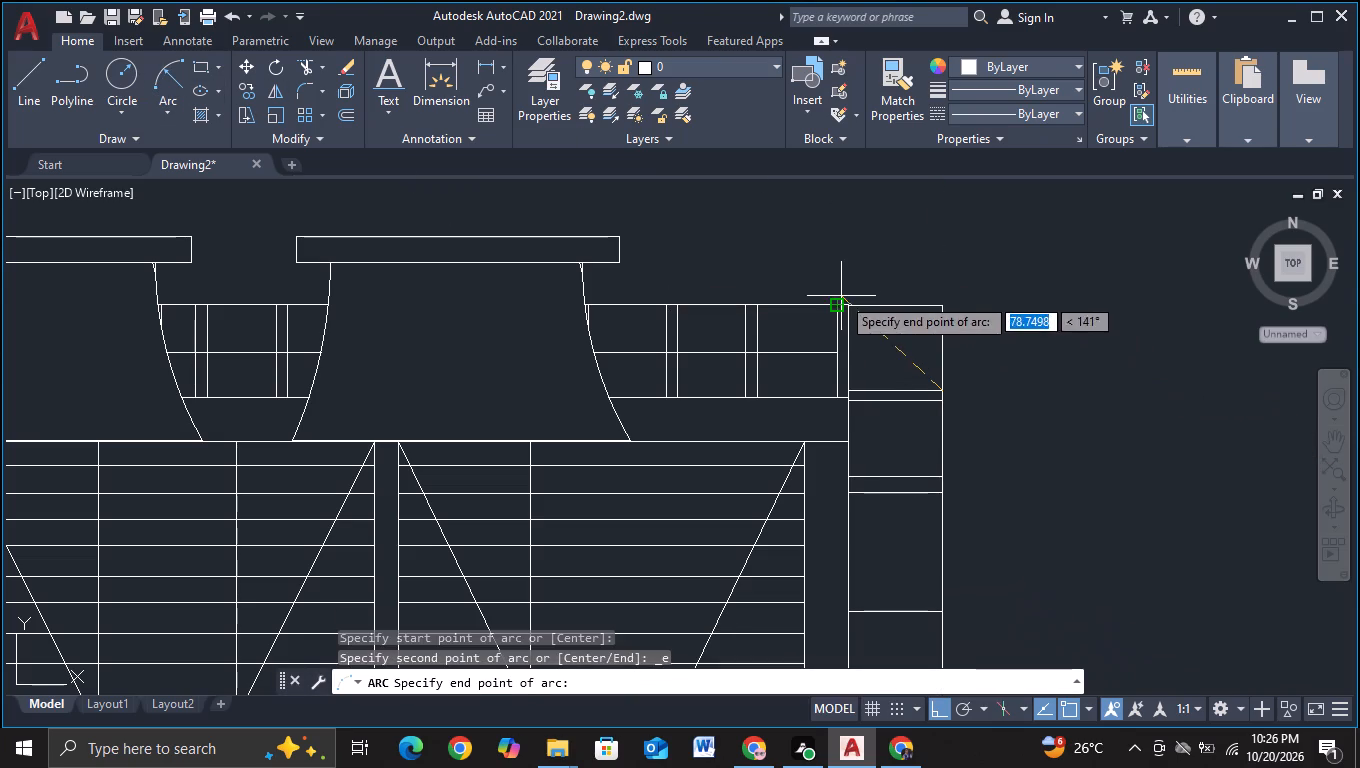
{"action": "left_click", "coordinate": [852, 308]}
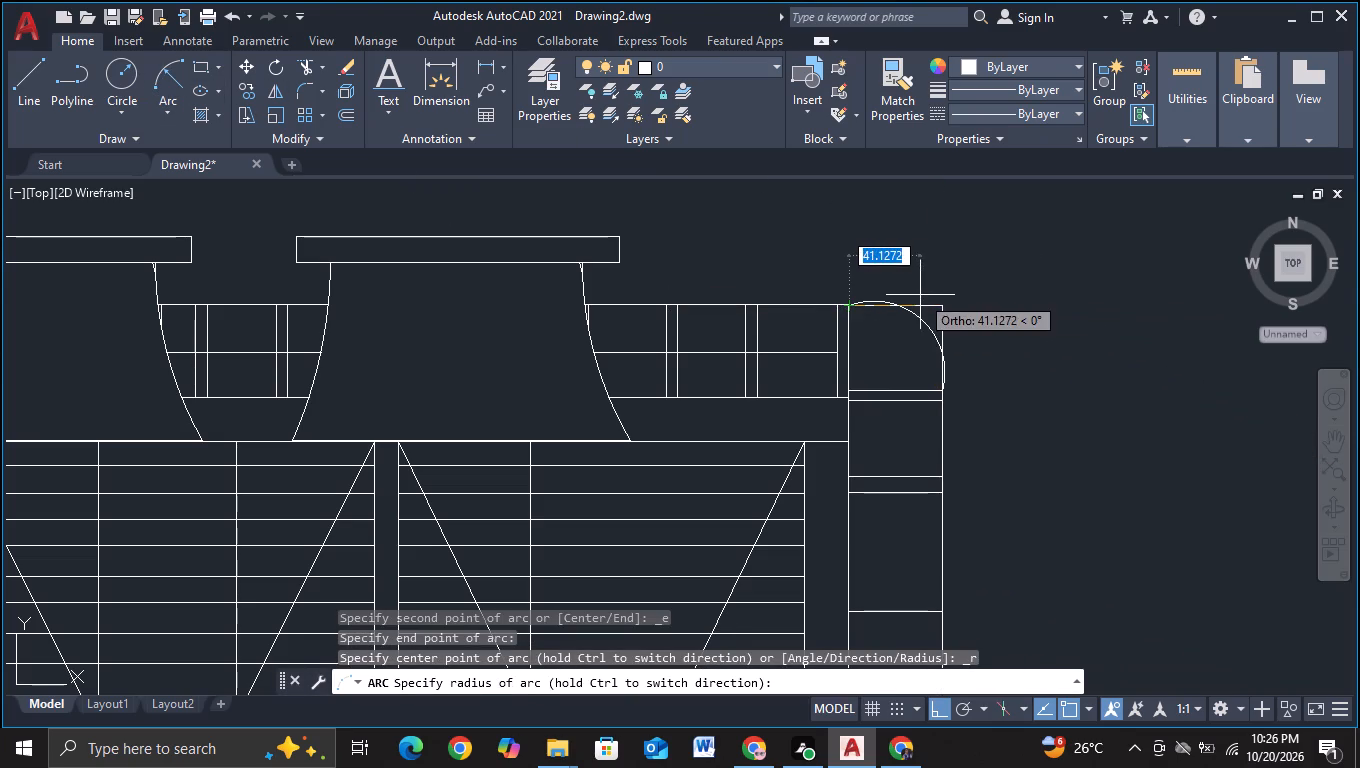
{"action": "left_click", "coordinate": [941, 292]}
{"action": "key", "text": "Escape"}
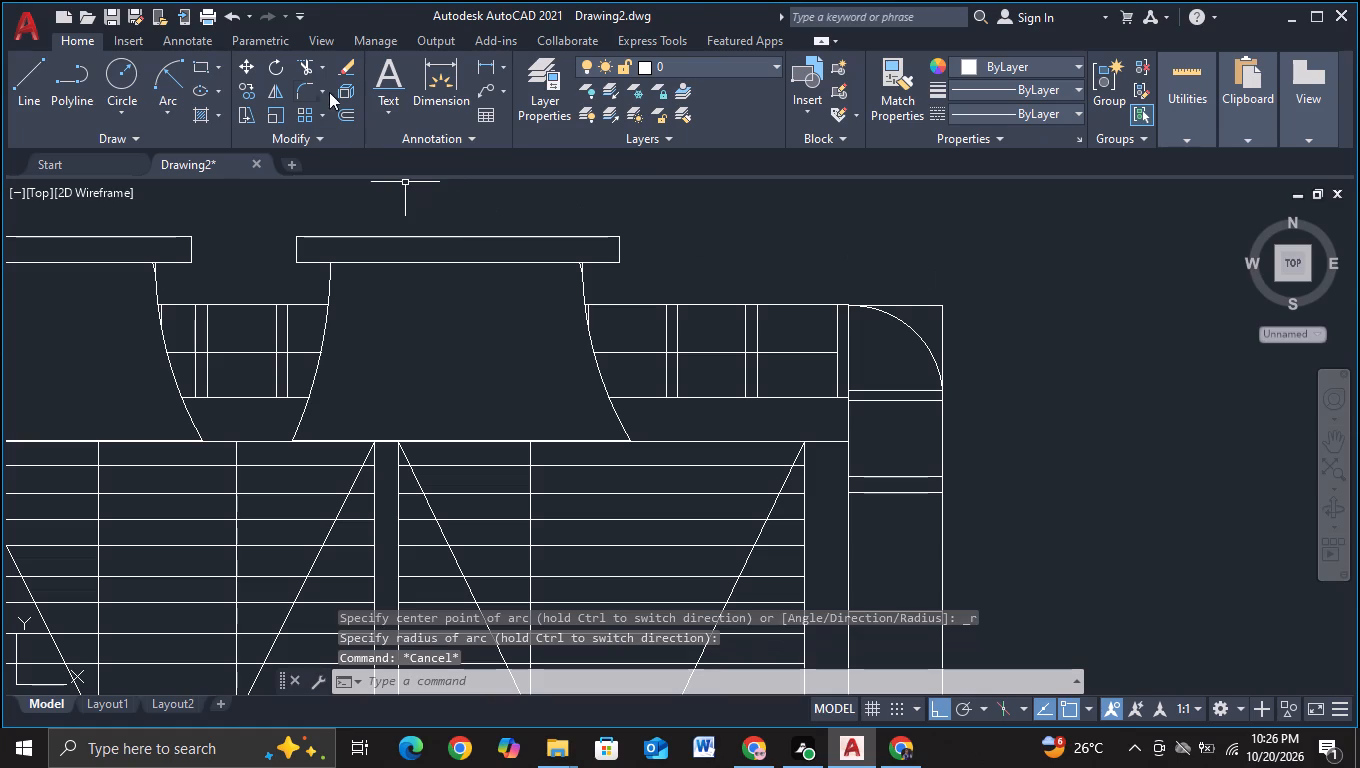
Trim away the square corner of the side strip outside the new arc.
{"action": "left_click", "coordinate": [311, 69]}
{"action": "left_click_drag", "start_coordinate": [906, 290], "coordinate": [963, 345]}
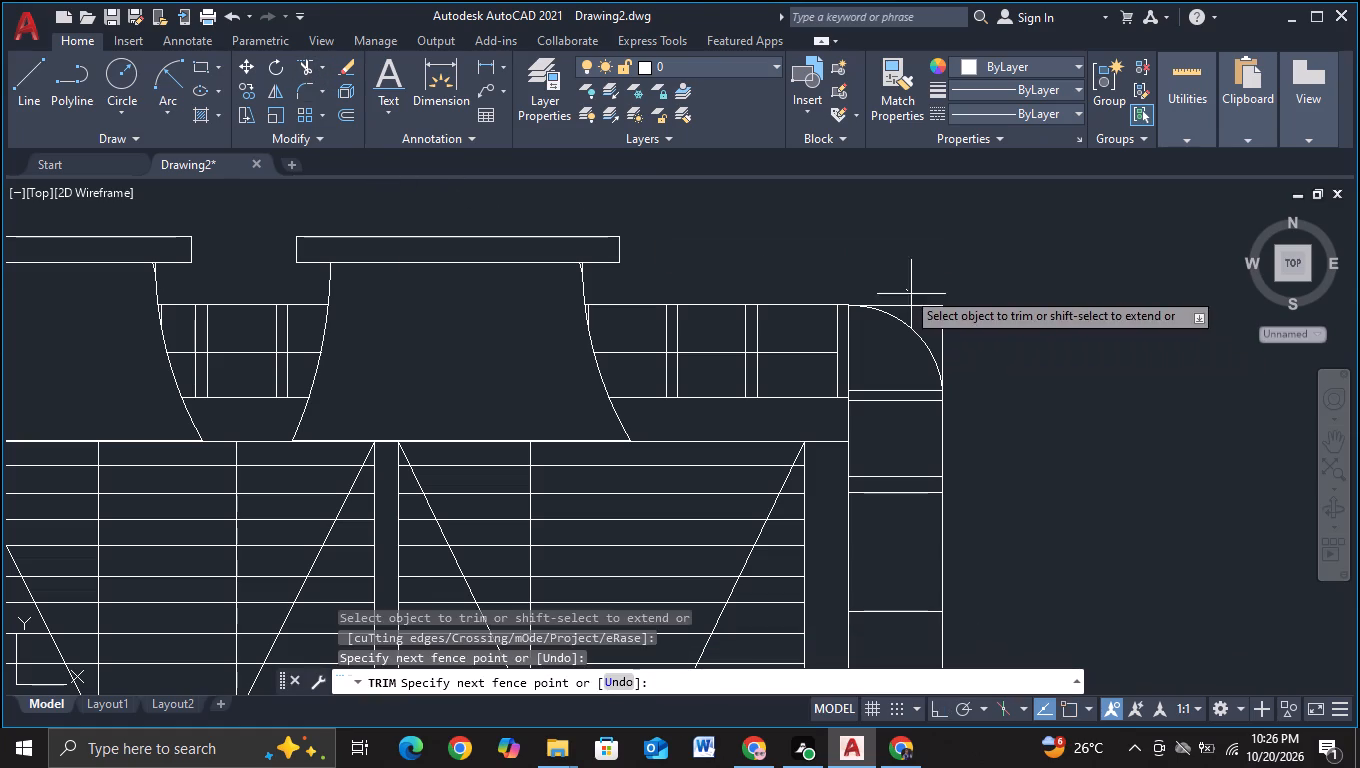
{"action": "left_click_drag", "start_coordinate": [963, 345], "coordinate": [969, 350]}
Trim away the single unpaired horizontal line in the upper part of the side strip.
{"action": "scroll", "coordinate": [979, 354], "scroll_direction": "down", "scroll_amount": 2}
{"action": "middle_click_drag", "start_coordinate": [1048, 431], "coordinate": [993, 325]}
{"action": "scroll", "coordinate": [993, 325], "scroll_direction": "down", "scroll_amount": 1}
{"action": "middle_click_drag", "start_coordinate": [1021, 405], "coordinate": [1010, 395]}
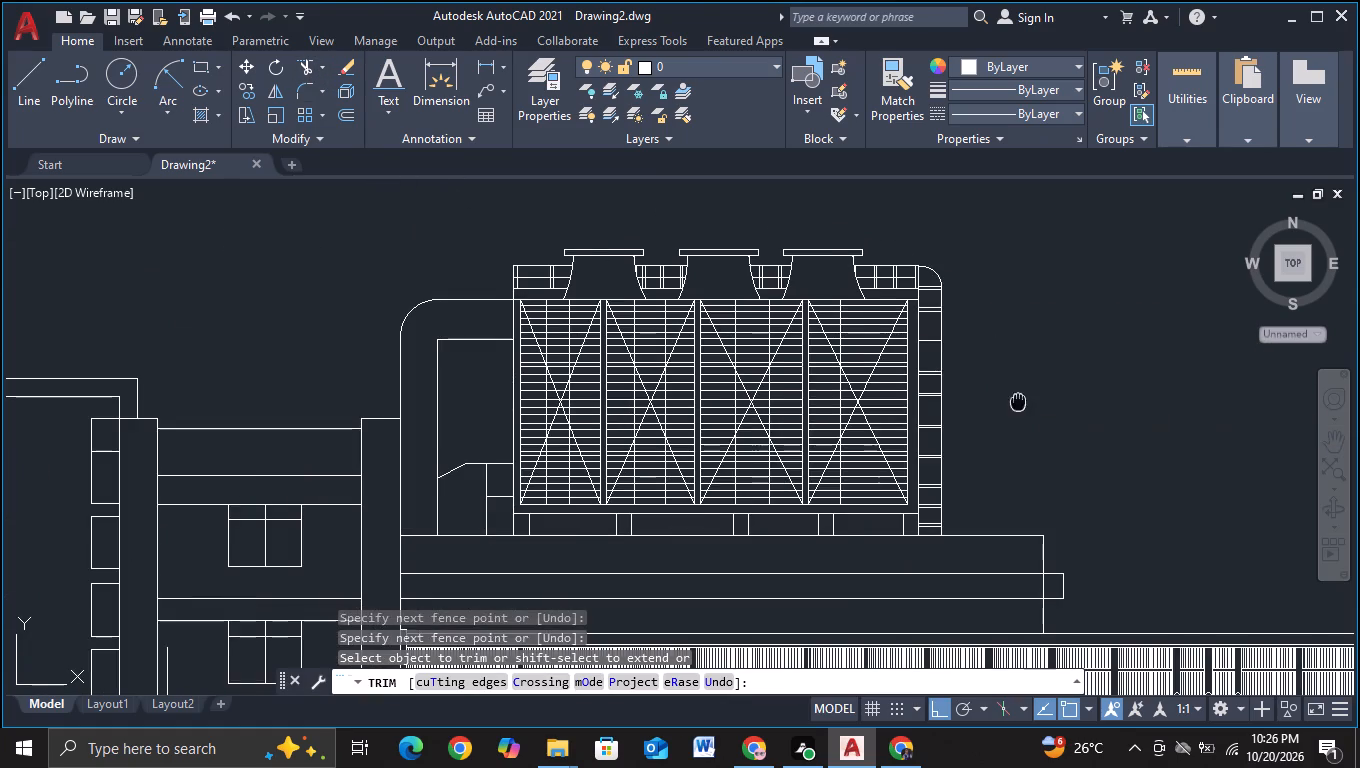
{"action": "middle_click_drag", "start_coordinate": [1010, 395], "coordinate": [925, 362]}
{"action": "scroll", "coordinate": [917, 362], "scroll_direction": "up", "scroll_amount": 2}
{"action": "scroll", "coordinate": [889, 364], "scroll_direction": "down", "scroll_amount": 1}
{"action": "middle_click_drag", "start_coordinate": [889, 371], "coordinate": [889, 406]}
{"action": "scroll", "coordinate": [819, 356], "scroll_direction": "up", "scroll_amount": 2}
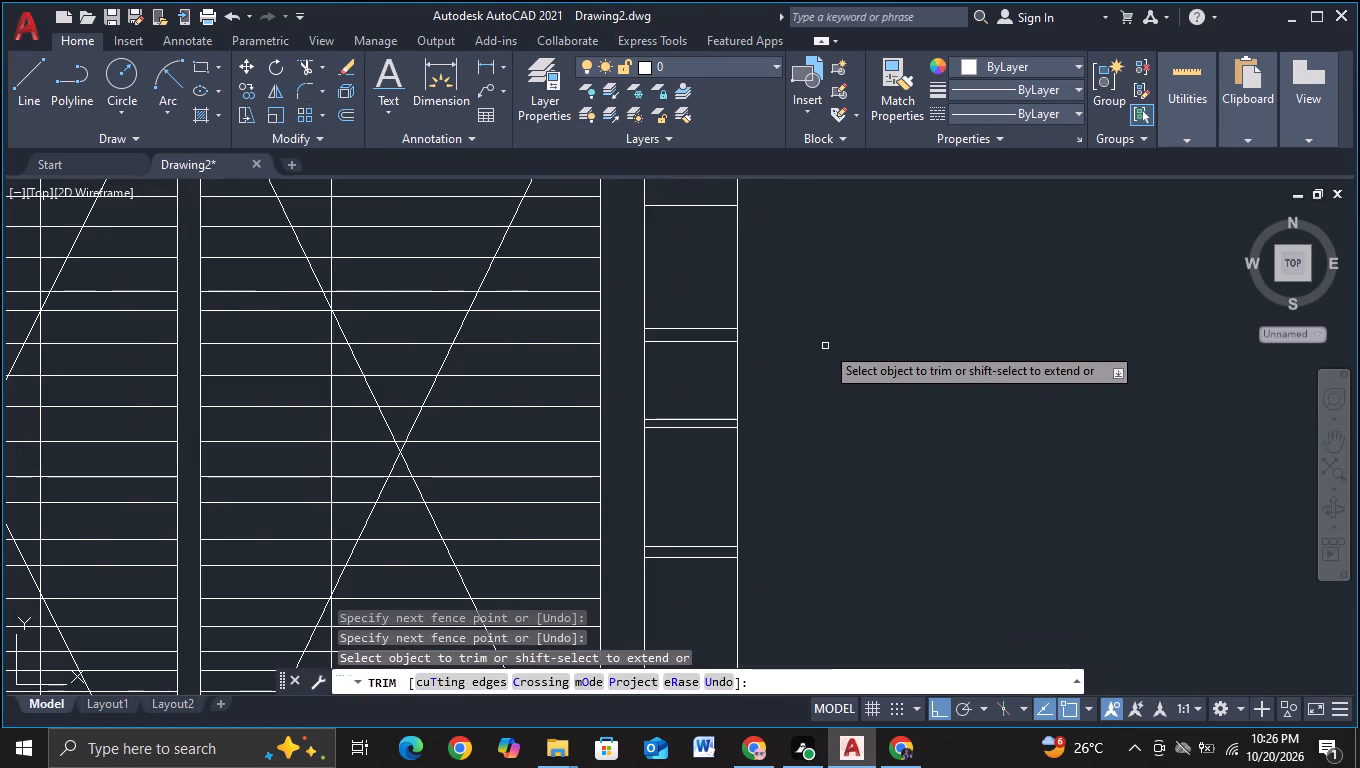
{"action": "middle_click_drag", "start_coordinate": [810, 298], "coordinate": [839, 438]}
{"action": "scroll", "coordinate": [824, 427], "scroll_direction": "up", "scroll_amount": 1}
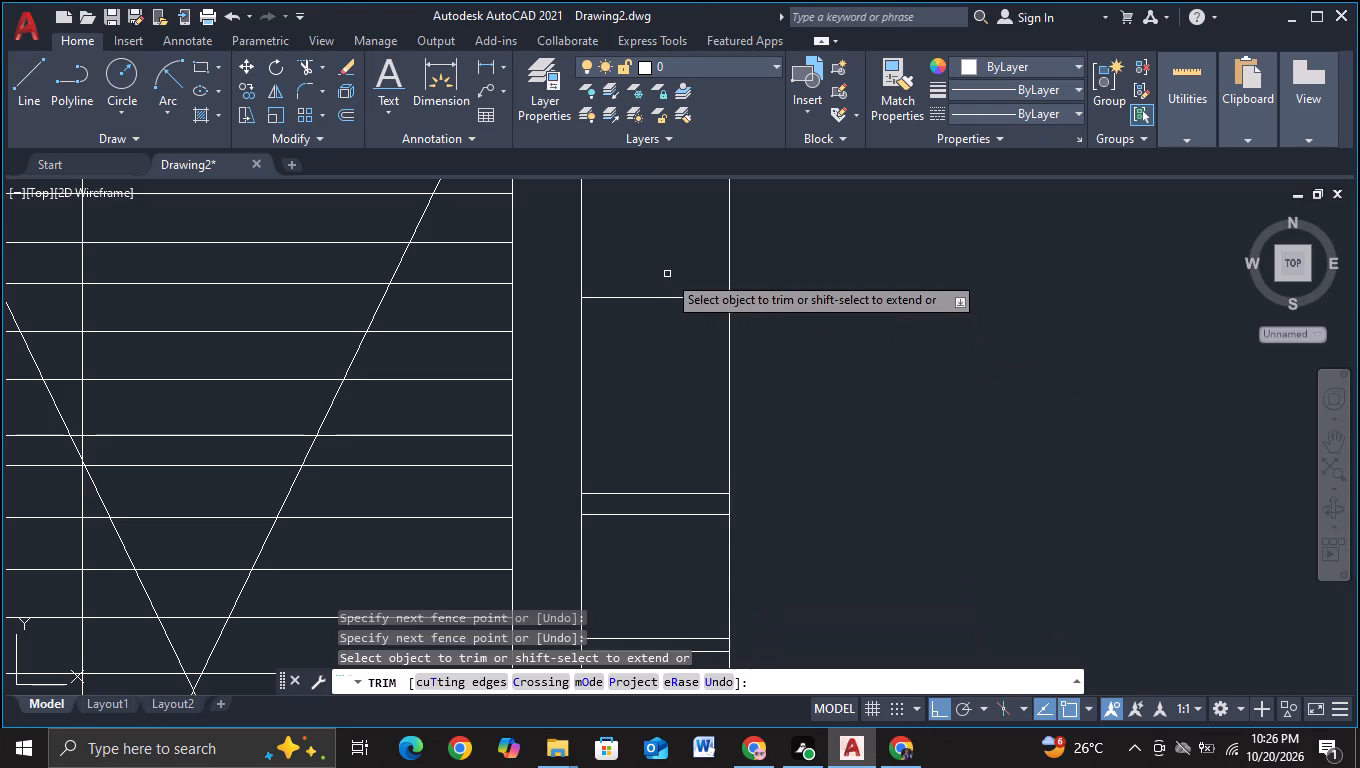
{"action": "left_click_drag", "start_coordinate": [667, 274], "coordinate": [669, 351]}
{"action": "scroll", "coordinate": [873, 315], "scroll_direction": "down", "scroll_amount": 2}
{"action": "key", "text": "Escape"}
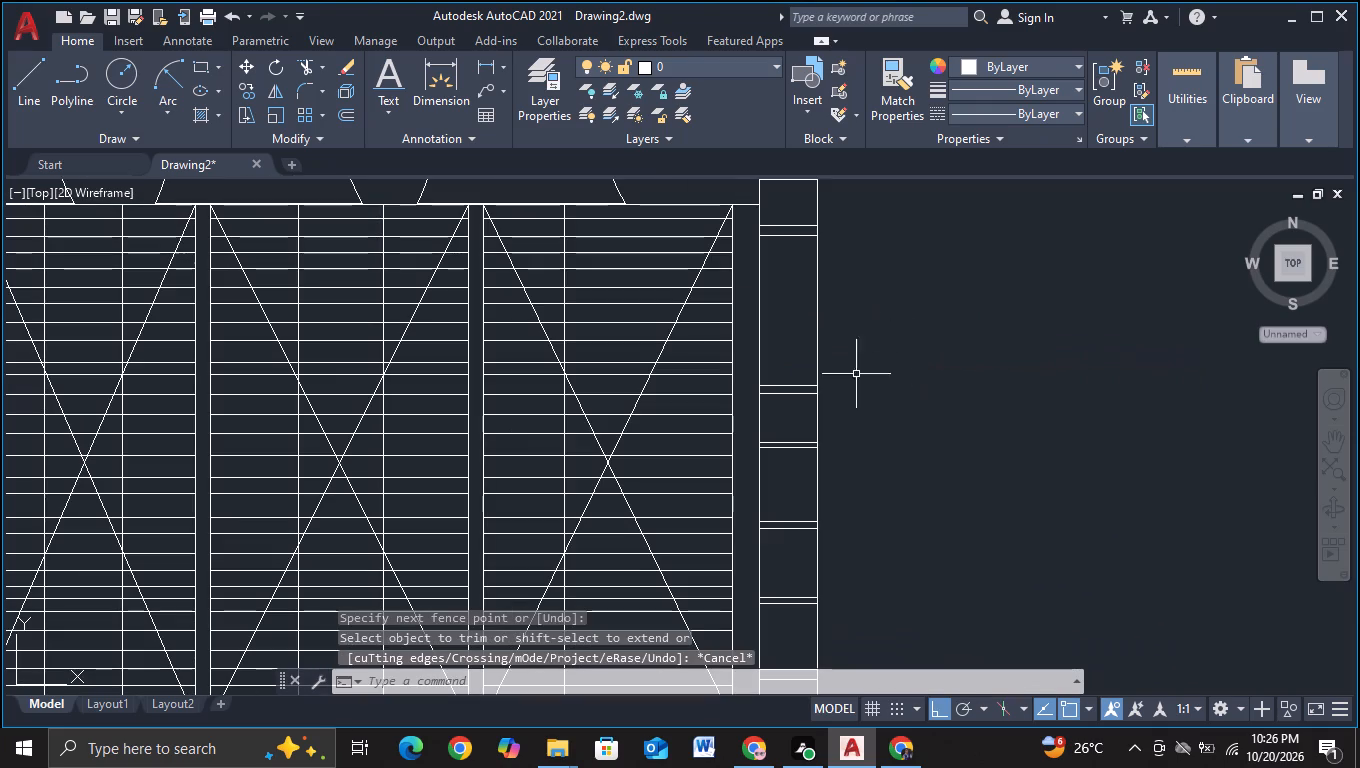
Copy the rung pair just below the strip's emptied gap about 84 units straight up into that gap.
{"action": "left_click_drag", "start_coordinate": [804, 412], "coordinate": [812, 358]}
{"action": "left_click", "coordinate": [794, 343]}
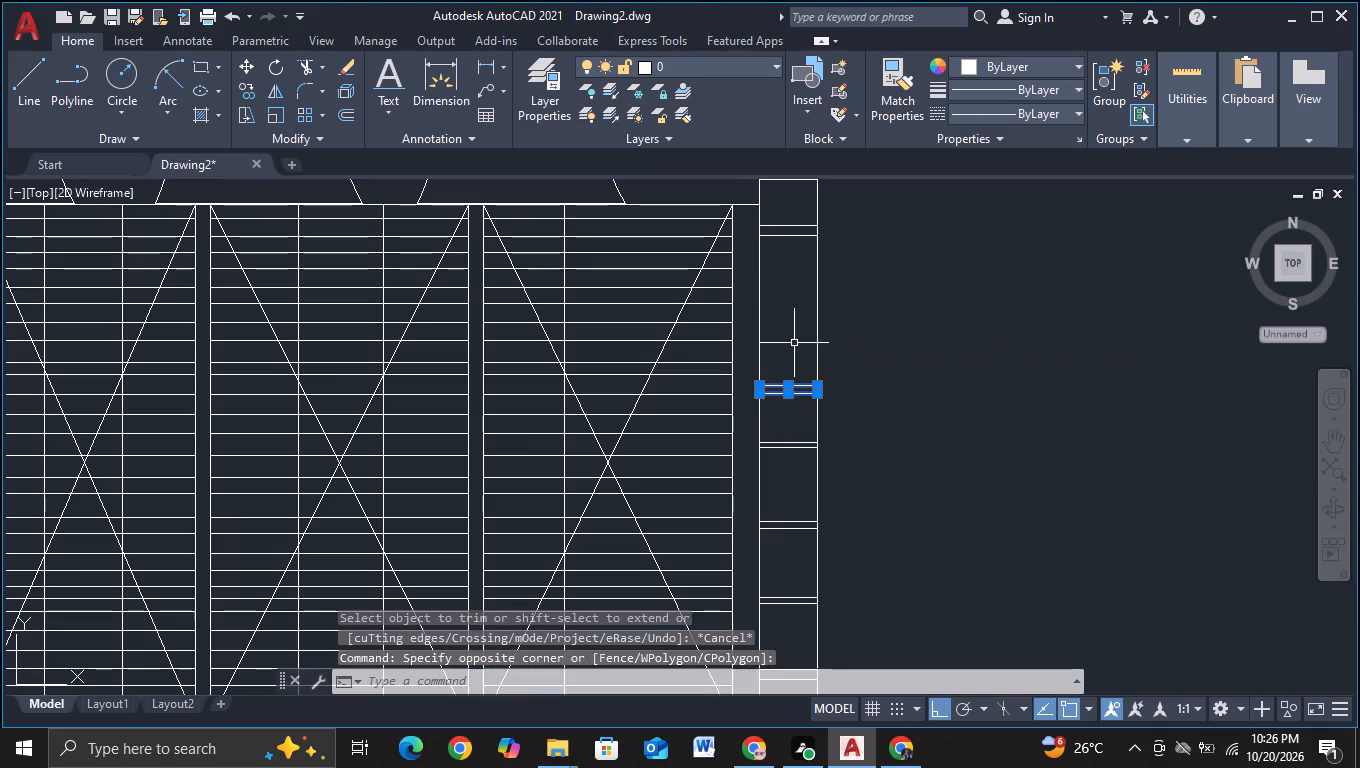
{"action": "key", "text": "c"}
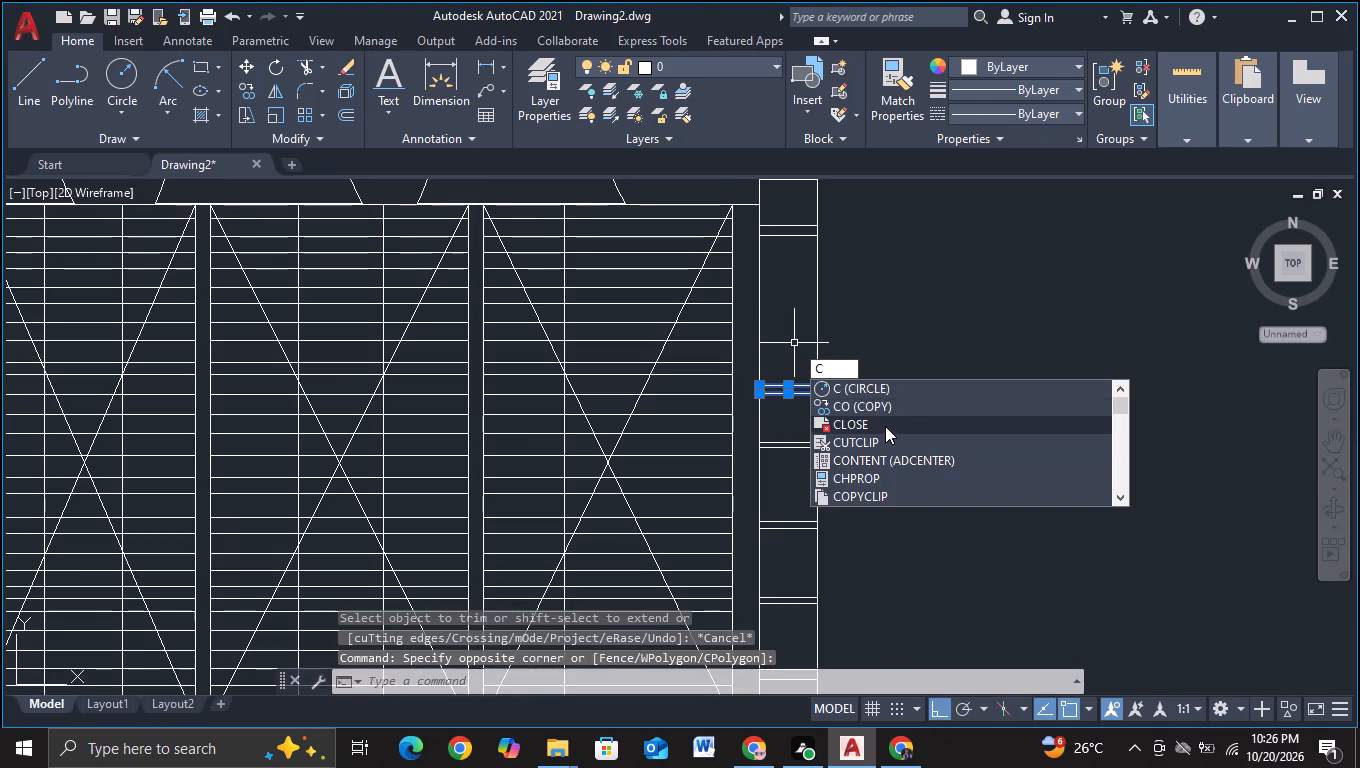
{"action": "left_click", "coordinate": [877, 400]}
{"action": "left_click", "coordinate": [796, 390]}
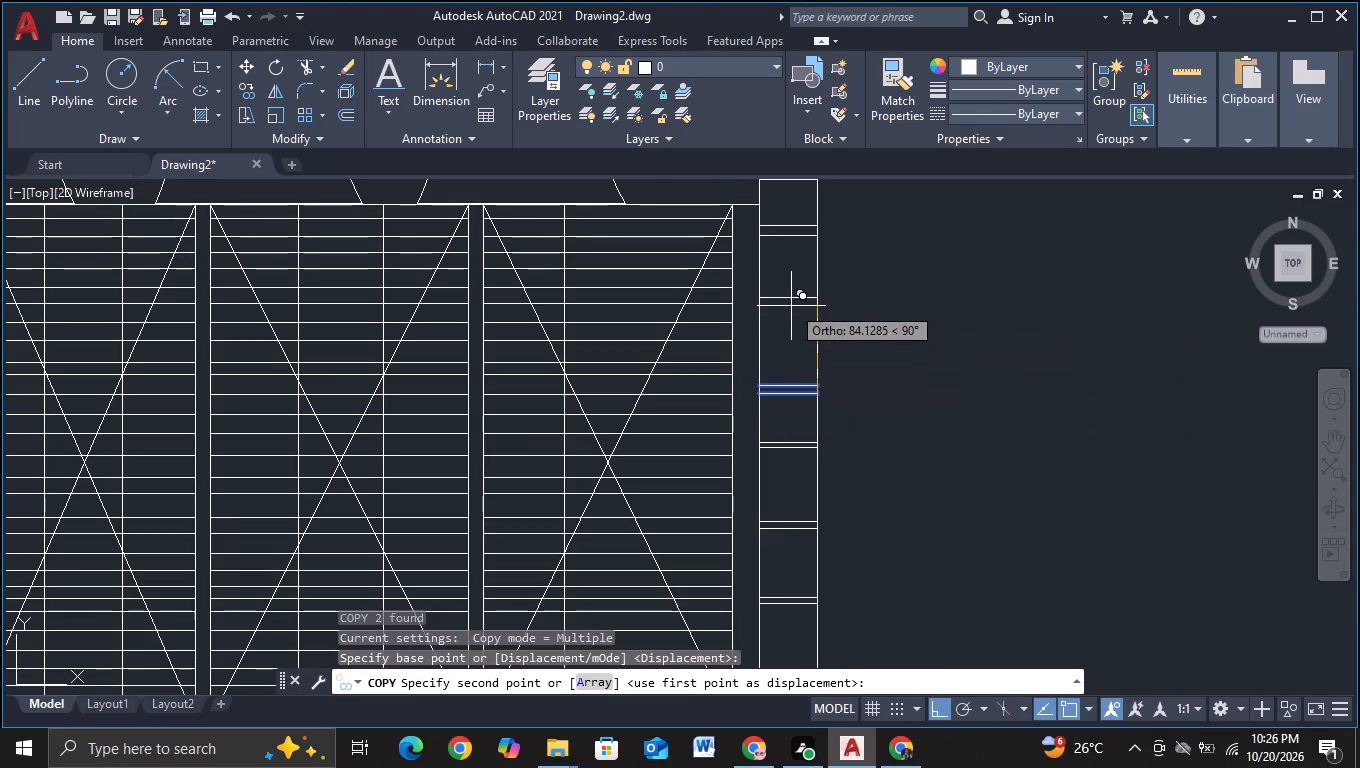
{"action": "left_click", "coordinate": [791, 304]}
{"action": "key", "text": "Escape"}
Draw a vertical line crossing the horizontal leg of the curved duct beside the louvred unit, just past its bend.
{"action": "scroll", "coordinate": [911, 321], "scroll_direction": "down", "scroll_amount": 2}
{"action": "middle_click_drag", "start_coordinate": [993, 417], "coordinate": [935, 343]}
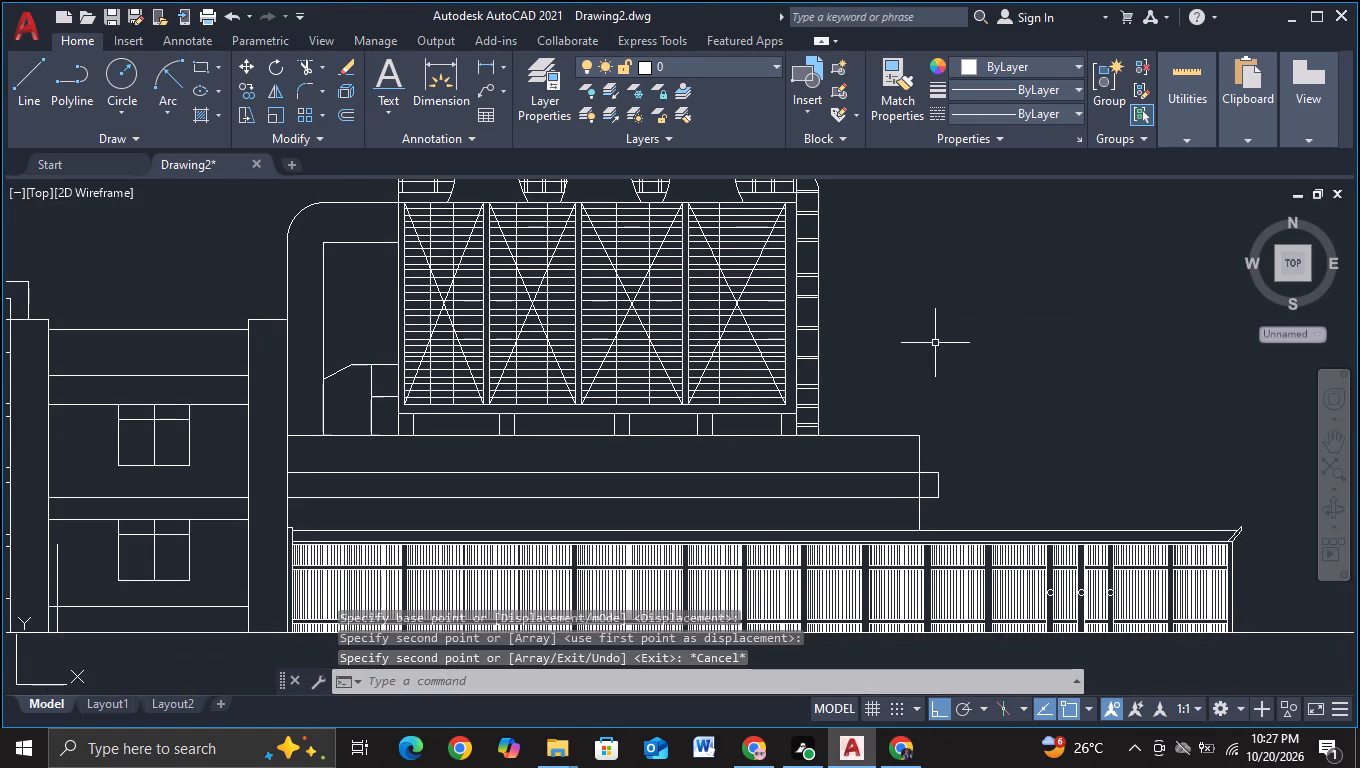
{"action": "middle_click_drag", "start_coordinate": [935, 343], "coordinate": [989, 446]}
{"action": "left_click", "coordinate": [21, 93]}
{"action": "middle_click_drag", "start_coordinate": [262, 422], "coordinate": [262, 420]}
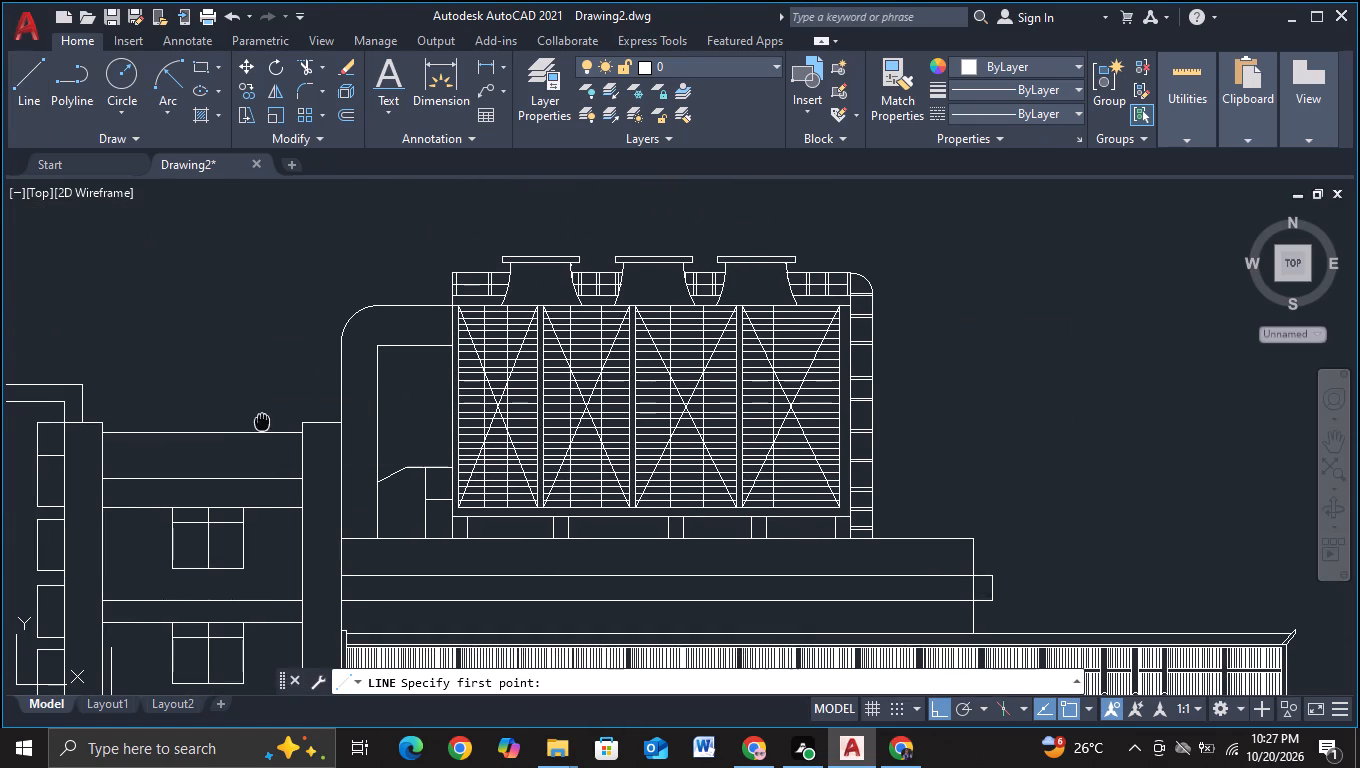
{"action": "middle_click_drag", "start_coordinate": [262, 420], "coordinate": [262, 406]}
{"action": "scroll", "coordinate": [352, 359], "scroll_direction": "up", "scroll_amount": 1}
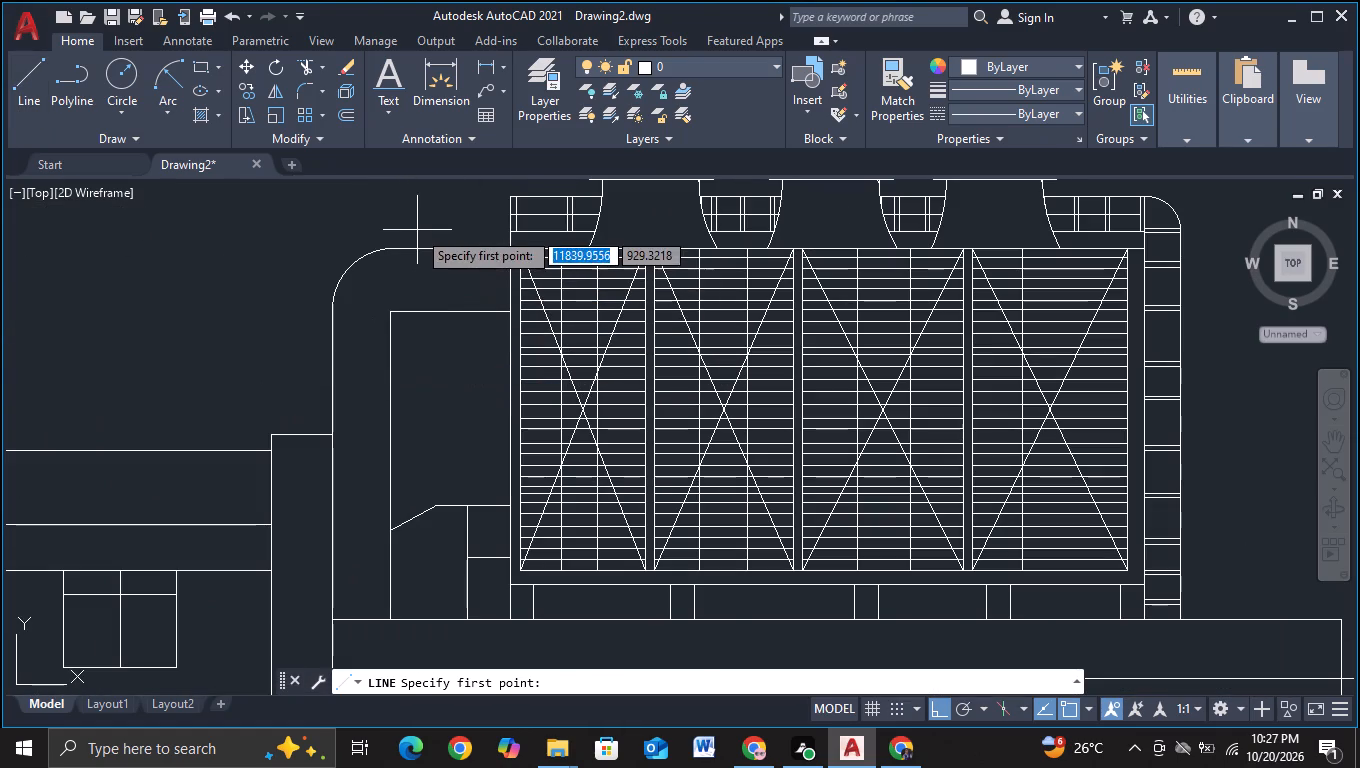
{"action": "left_click", "coordinate": [428, 226]}
{"action": "left_click", "coordinate": [445, 373]}
{"action": "key", "text": "Escape"}
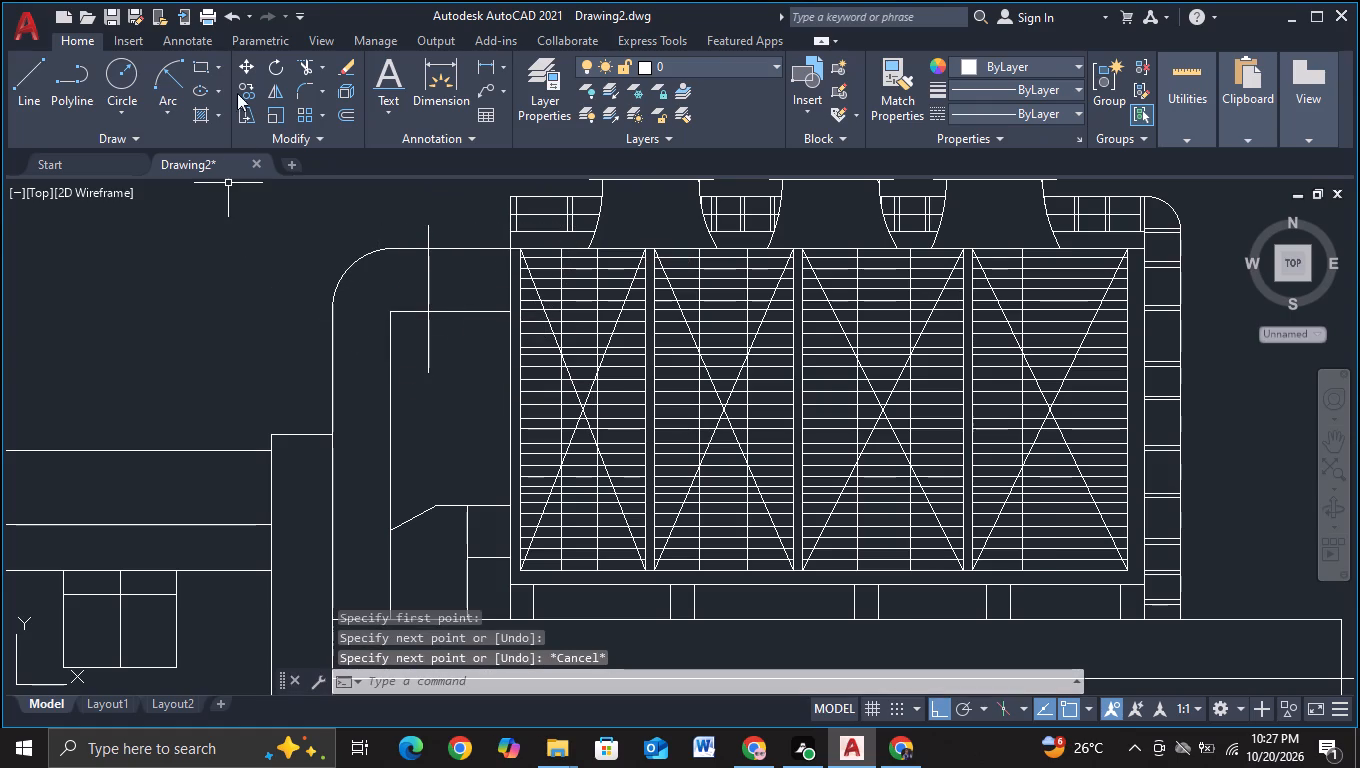
Draw a horizontal line crossing the vertical leg of the curved duct, just below its bend.
{"action": "left_click", "coordinate": [25, 77]}
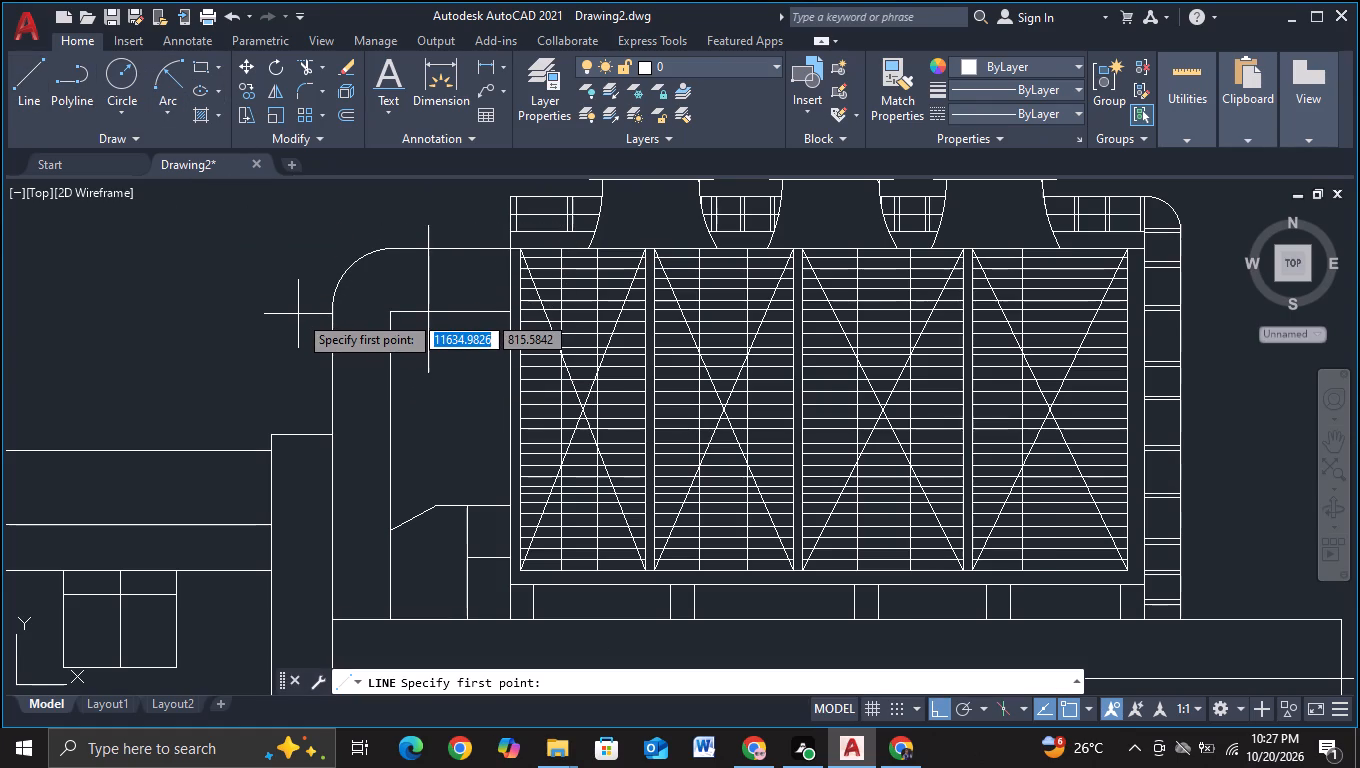
{"action": "left_click", "coordinate": [306, 345]}
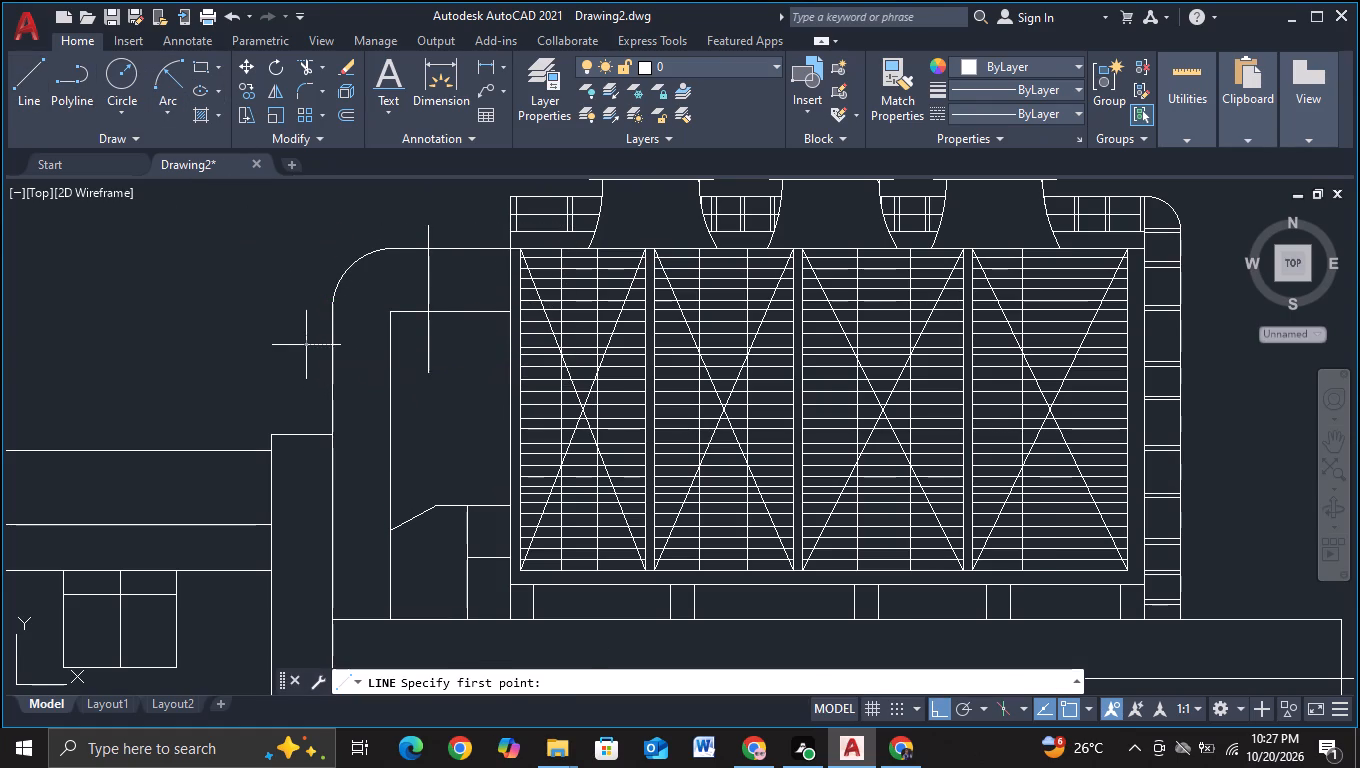
{"action": "left_click", "coordinate": [416, 356]}
{"action": "key", "text": "Escape"}
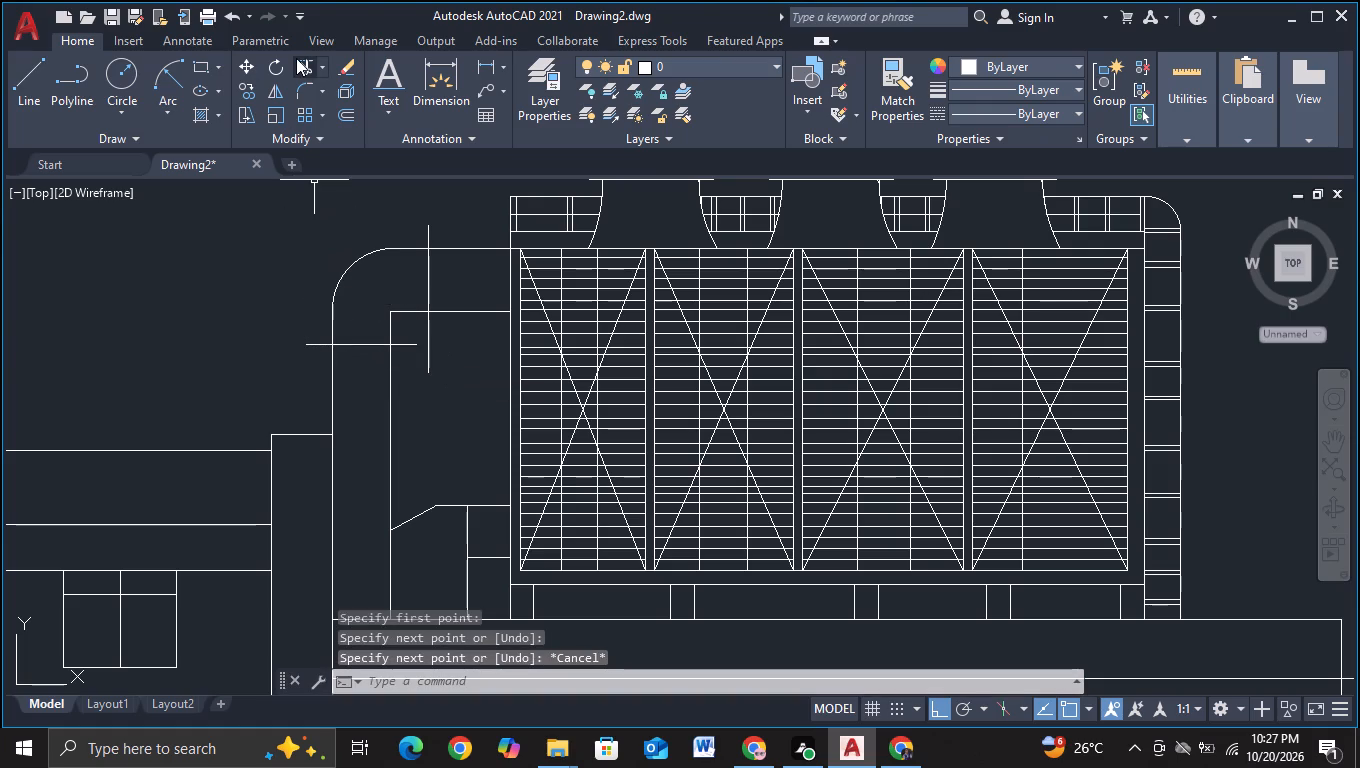
Trim the overhanging ends of the two cross lines so they stop at the curved duct's outer and inner edges.
{"action": "left_click", "coordinate": [301, 59]}
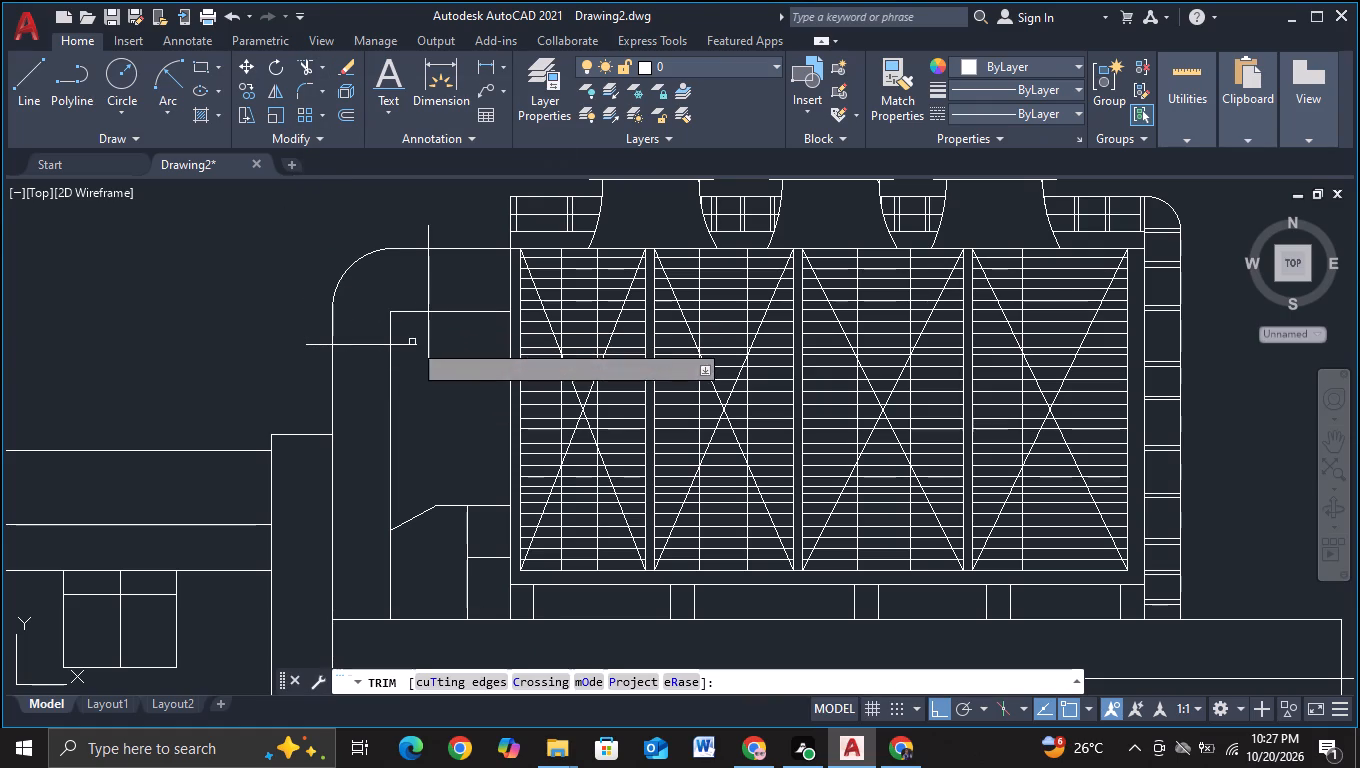
{"action": "left_click_drag", "start_coordinate": [410, 337], "coordinate": [413, 372]}
{"action": "left_click_drag", "start_coordinate": [416, 328], "coordinate": [436, 324]}
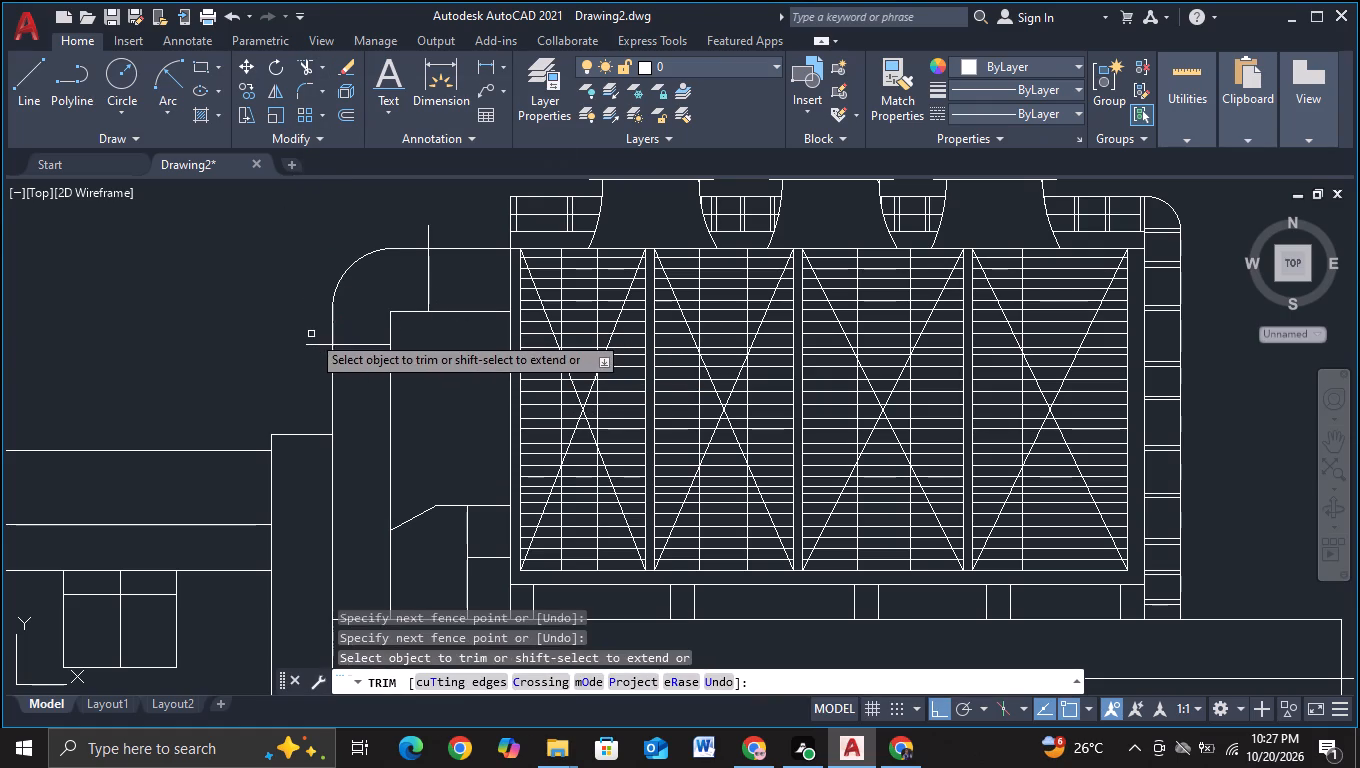
{"action": "left_click_drag", "start_coordinate": [311, 334], "coordinate": [311, 372]}
{"action": "left_click_drag", "start_coordinate": [353, 228], "coordinate": [445, 238]}
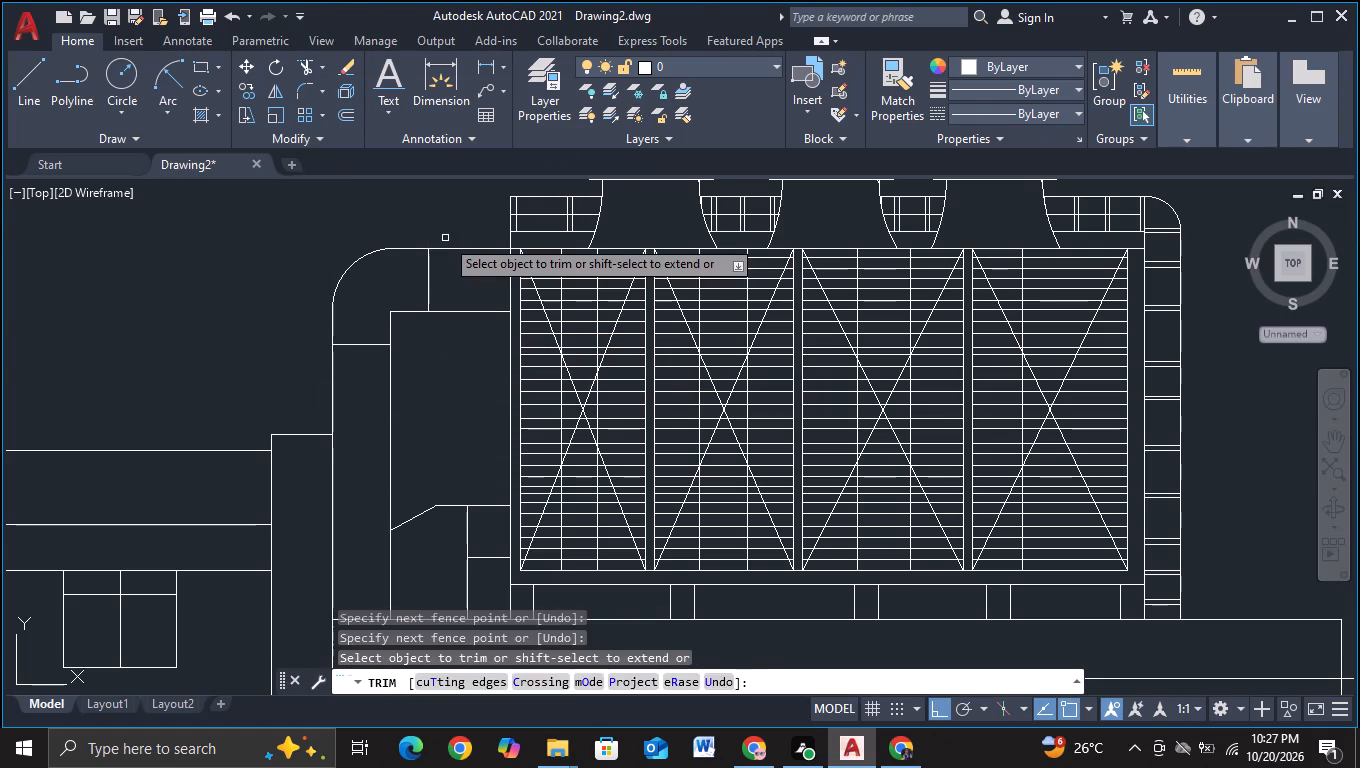
{"action": "key", "text": "Escape"}
Copy the vertical leg's horizontal cross line upward twice, placing the upper copy about 45 units away, just below the bend.
{"action": "left_click", "coordinate": [351, 346]}
{"action": "key", "text": "c"}
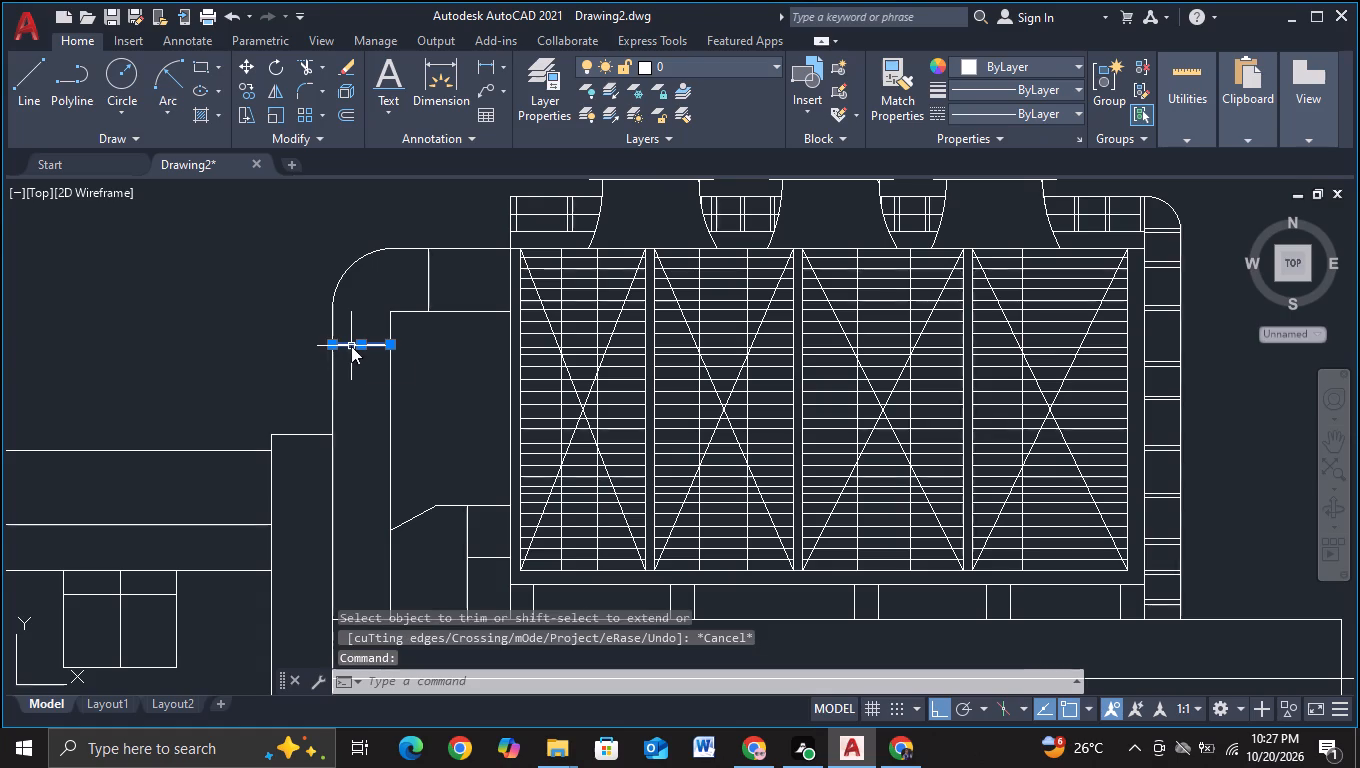
{"action": "left_click", "coordinate": [407, 406]}
{"action": "left_click", "coordinate": [360, 345]}
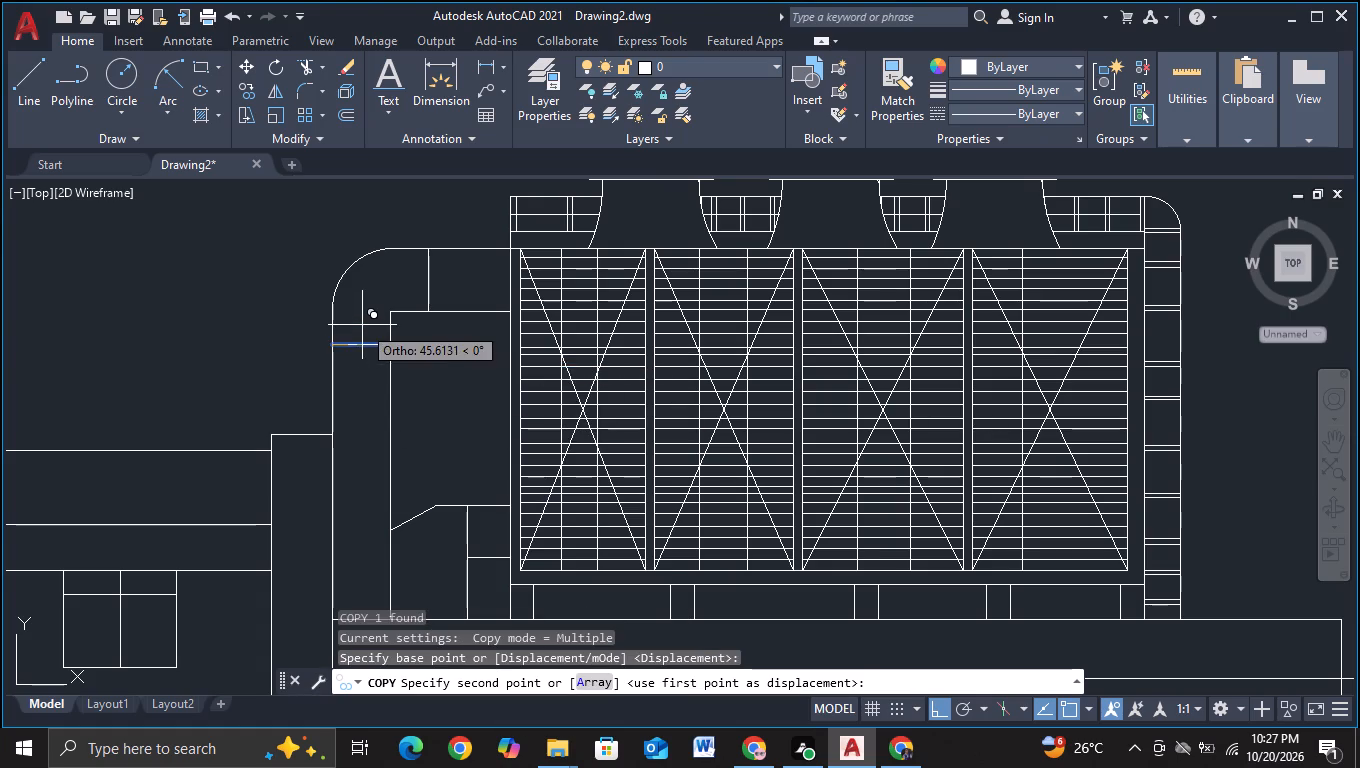
{"action": "left_click", "coordinate": [362, 325]}
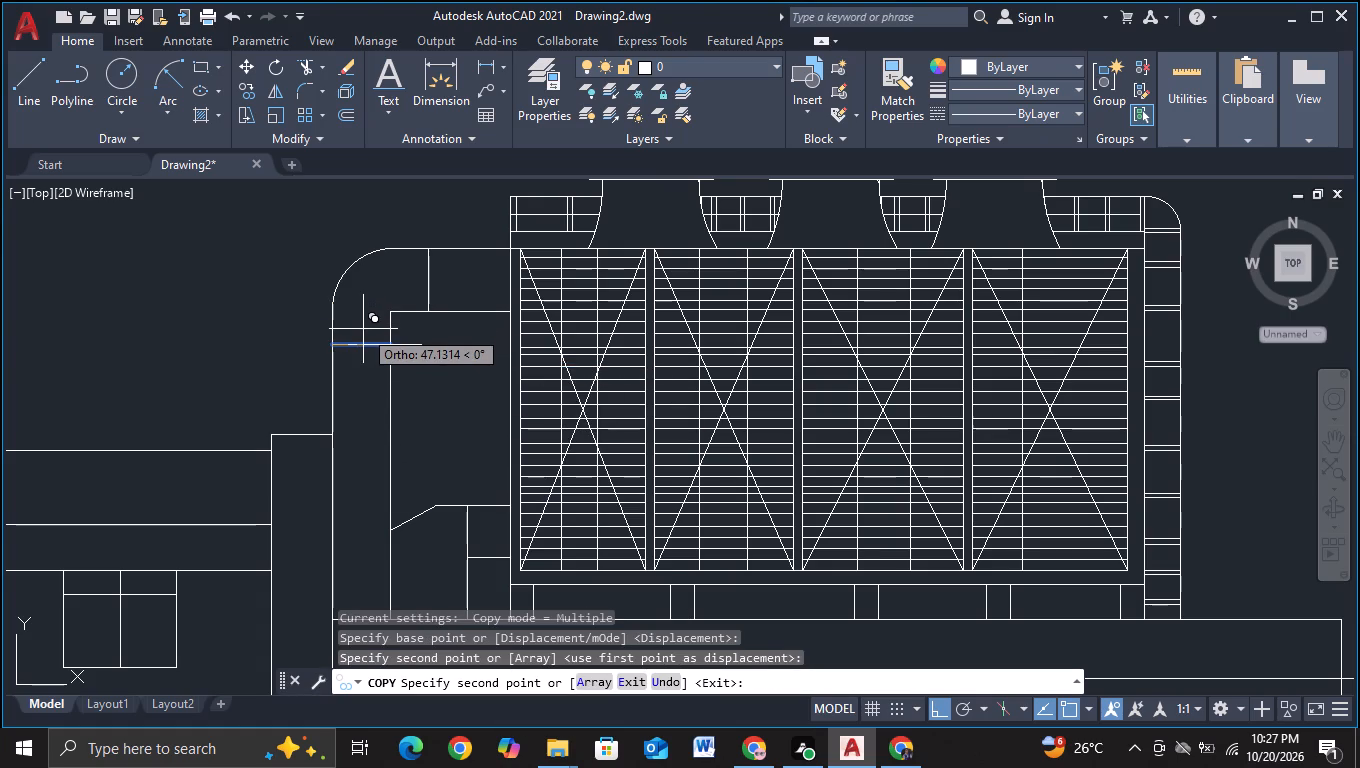
{"action": "left_click", "coordinate": [363, 329]}
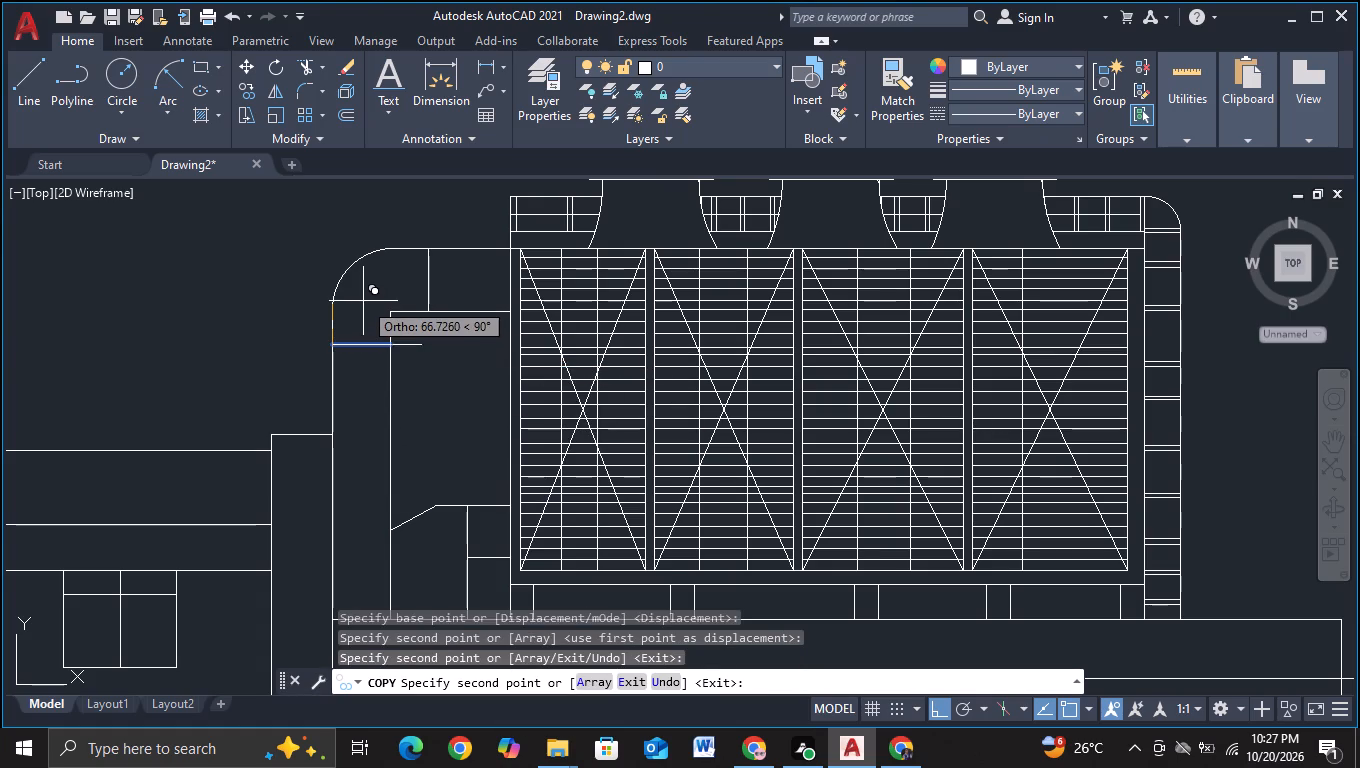
{"action": "scroll", "coordinate": [363, 301], "scroll_direction": "down", "scroll_amount": 2}
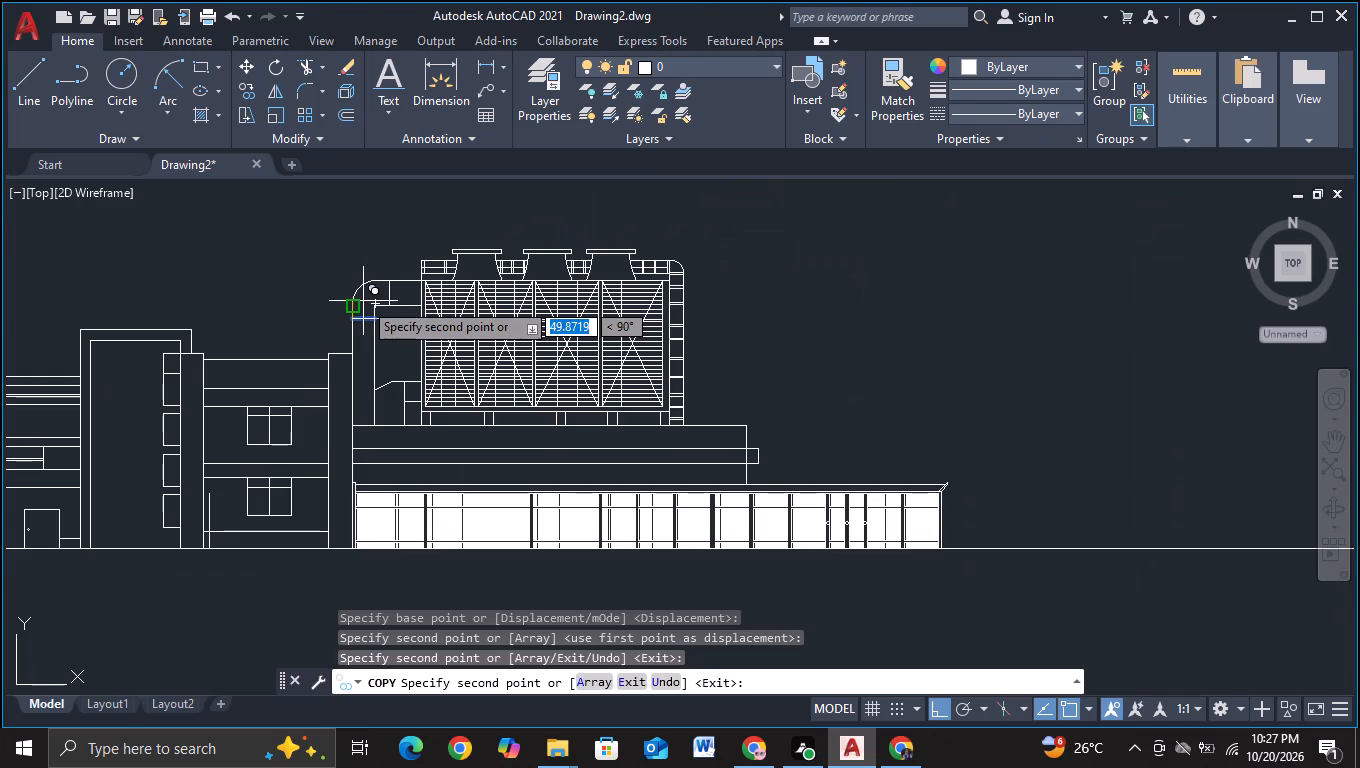
{"action": "scroll", "coordinate": [363, 301], "scroll_direction": "up", "scroll_amount": 2}
{"action": "key", "text": "F3"}
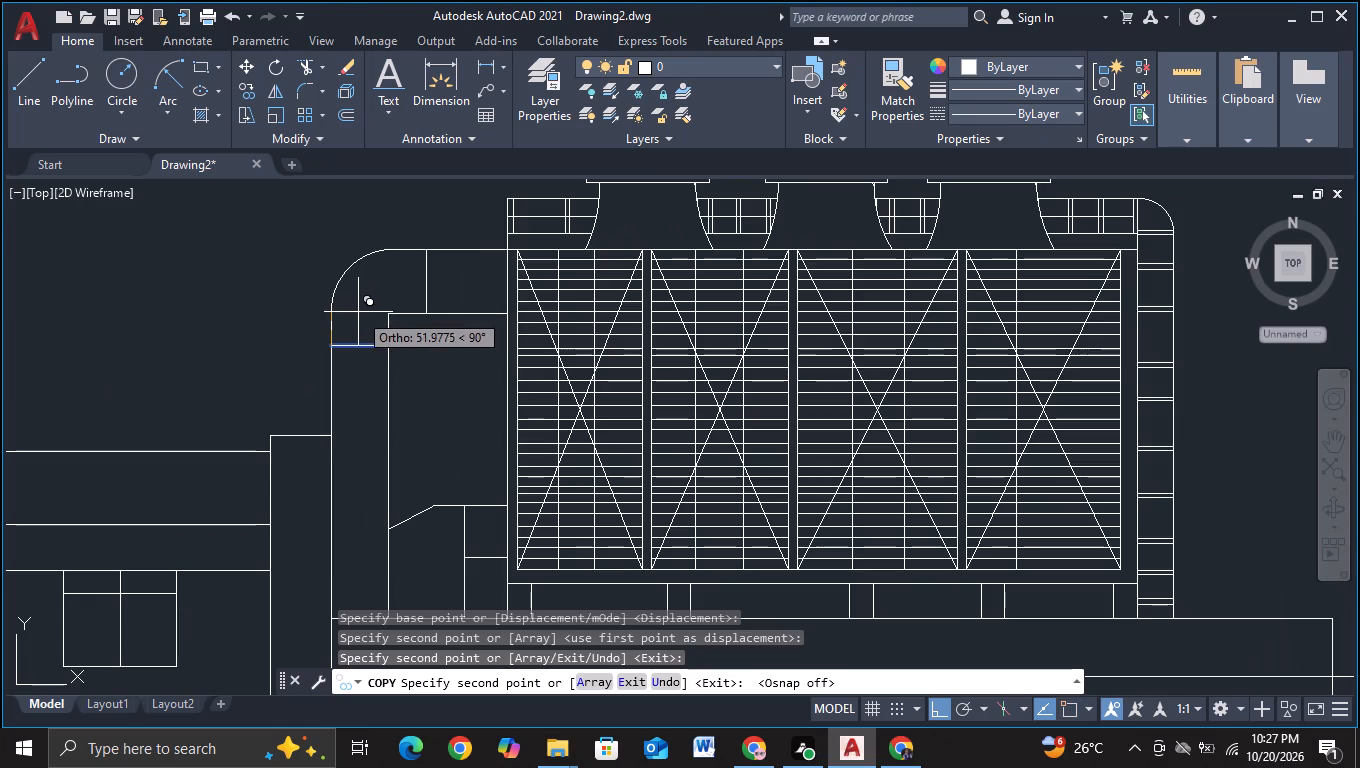
{"action": "left_click", "coordinate": [357, 326]}
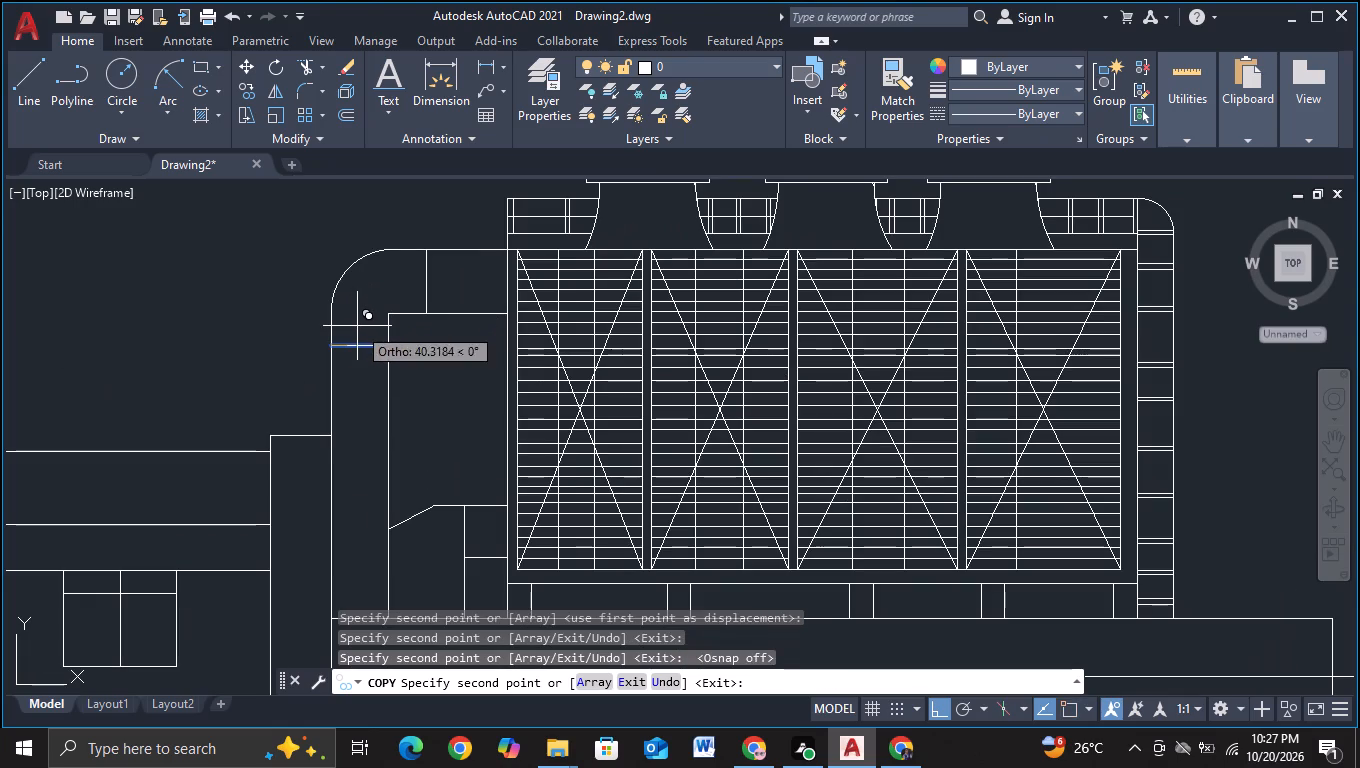
{"action": "scroll", "coordinate": [366, 297], "scroll_direction": "up", "scroll_amount": 2}
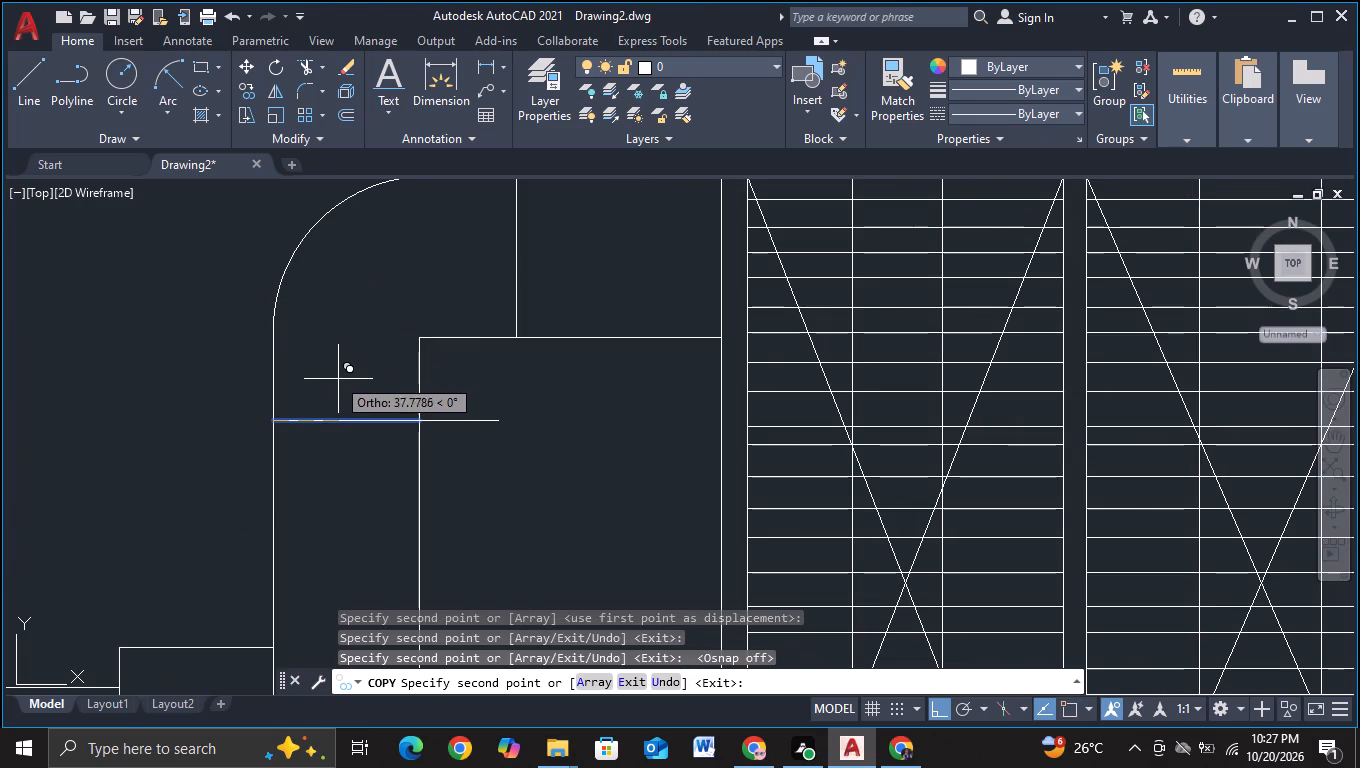
{"action": "left_click", "coordinate": [236, 378]}
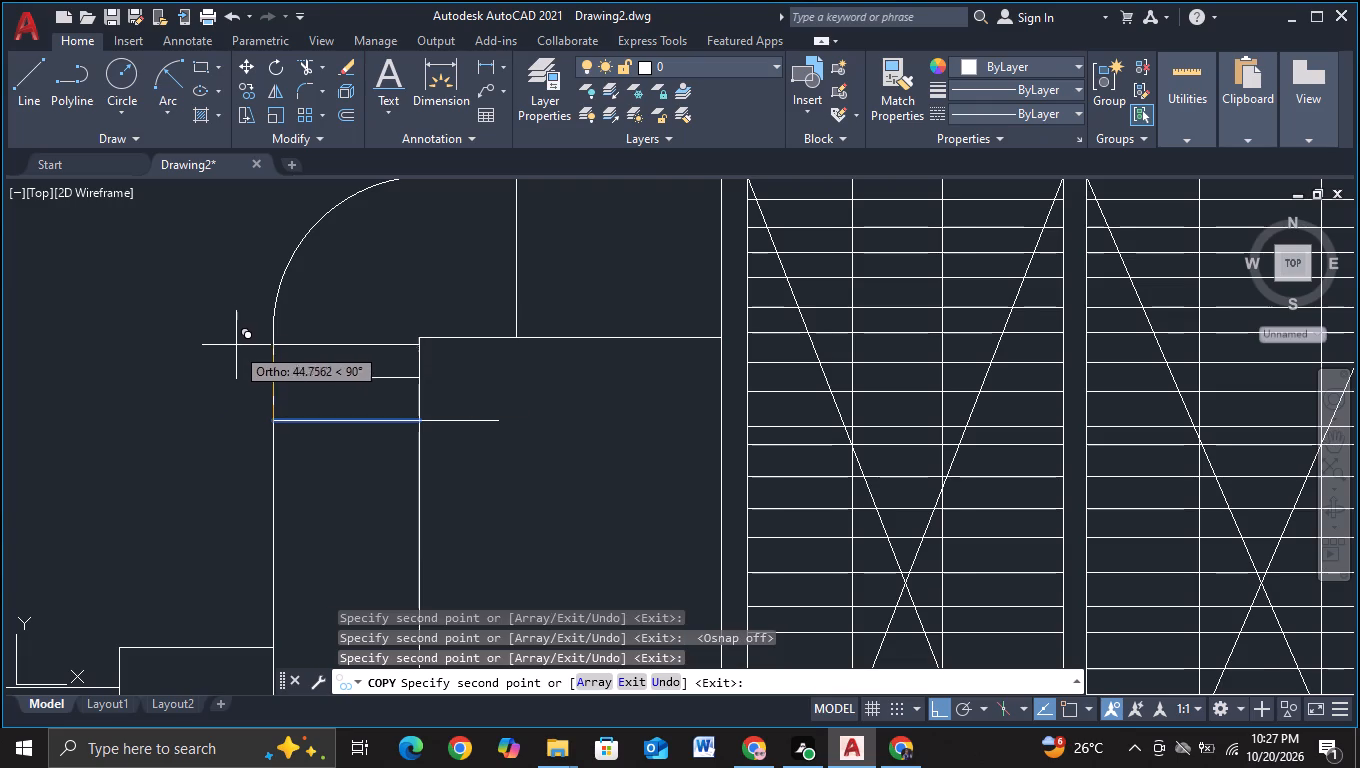
{"action": "left_click", "coordinate": [237, 342]}
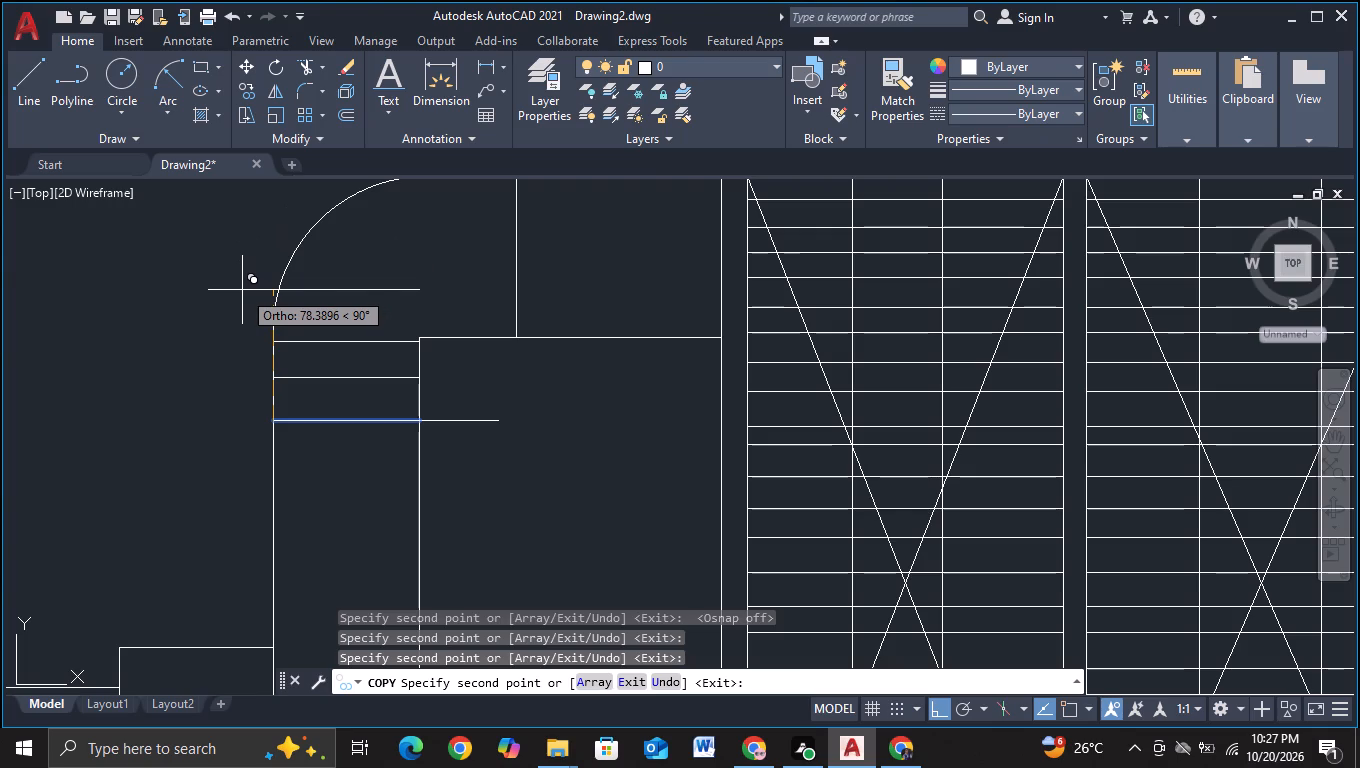
{"action": "middle_click_drag", "start_coordinate": [277, 255], "coordinate": [226, 394]}
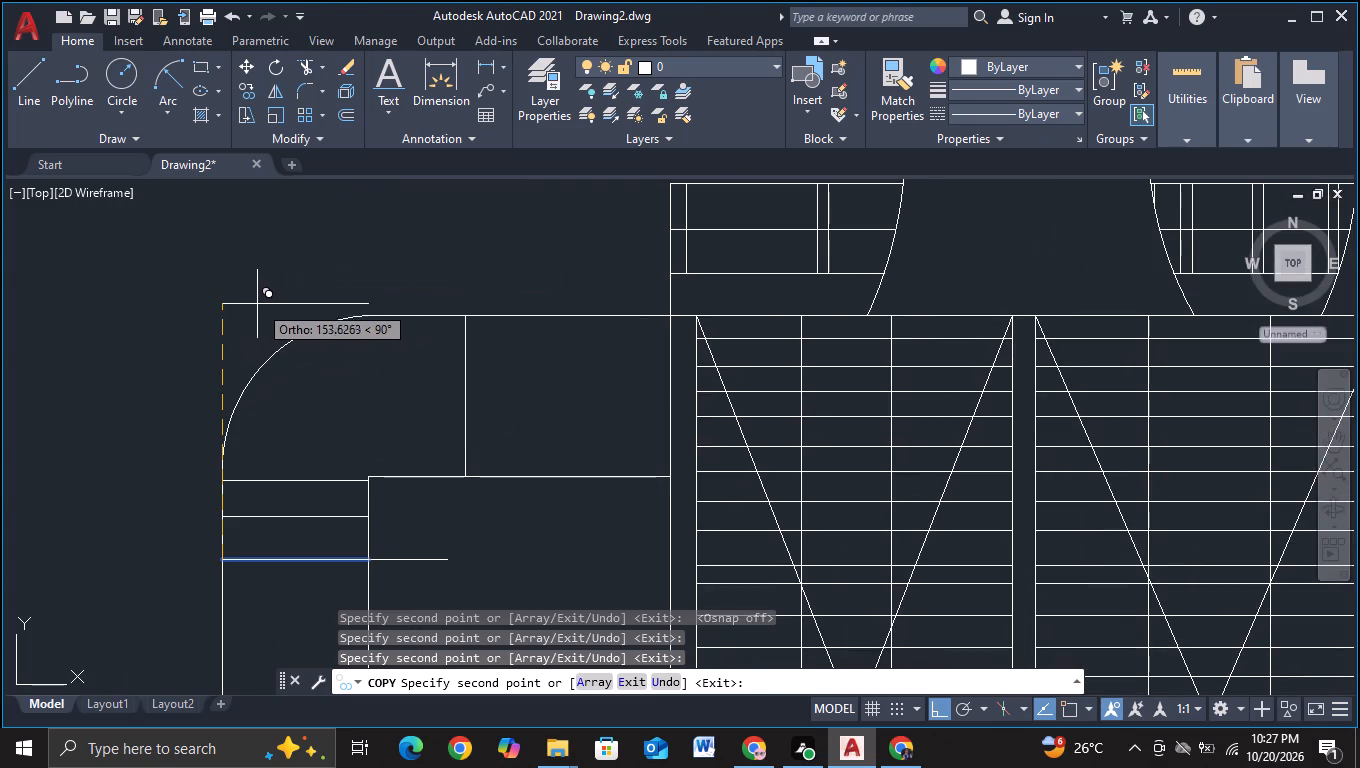
{"action": "key", "text": "Escape"}
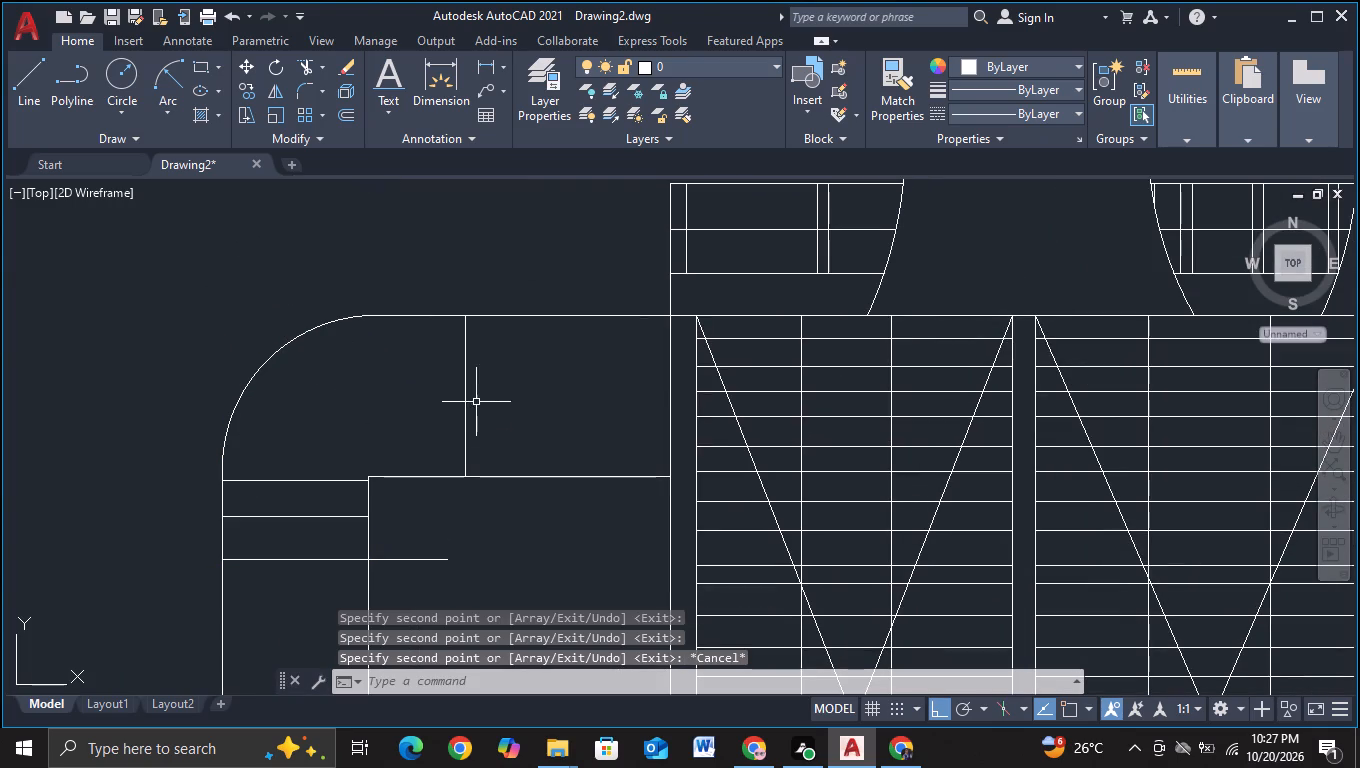
Copy the horizontal leg's vertical cross line toward the bend three times, the second about 44 units away and the third near the duct's inner corner.
{"action": "left_click", "coordinate": [463, 409]}
{"action": "key", "text": "c"}
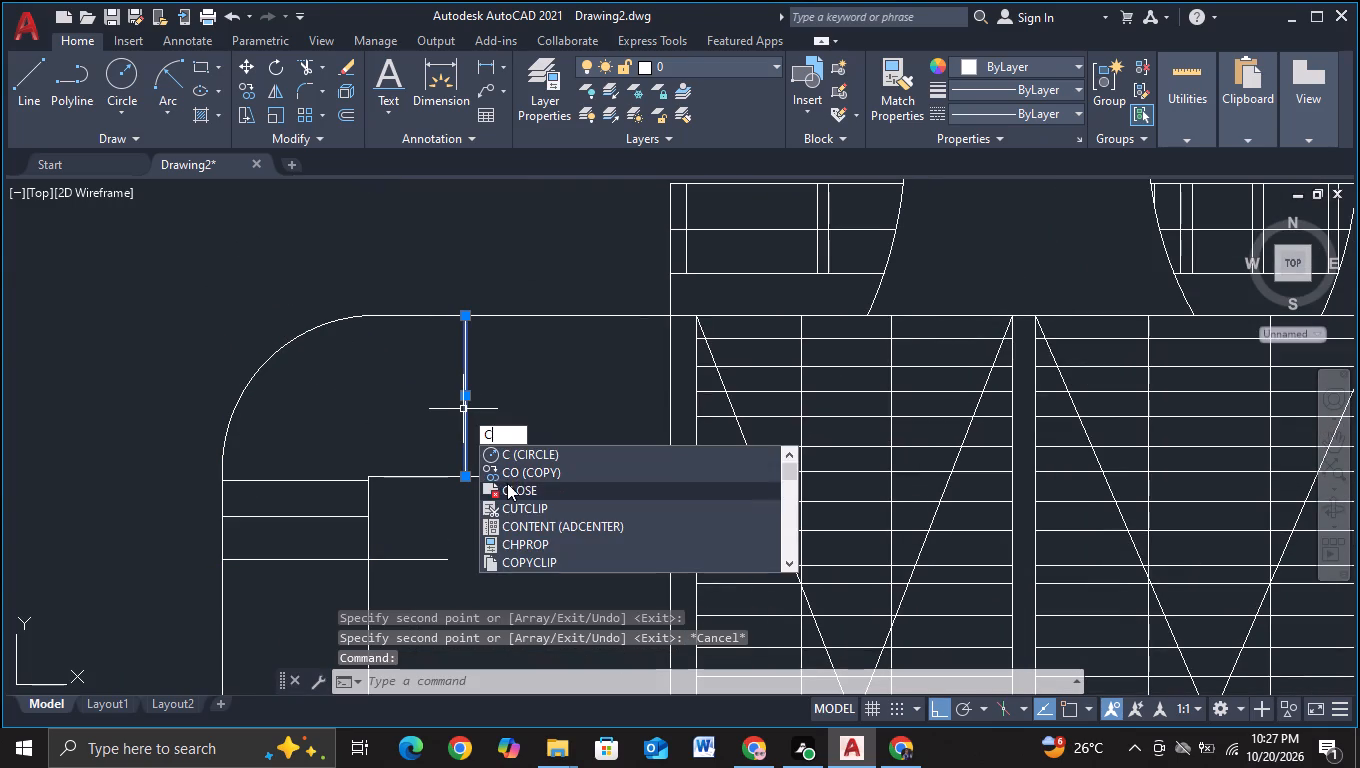
{"action": "left_click", "coordinate": [505, 473]}
{"action": "left_click", "coordinate": [462, 427]}
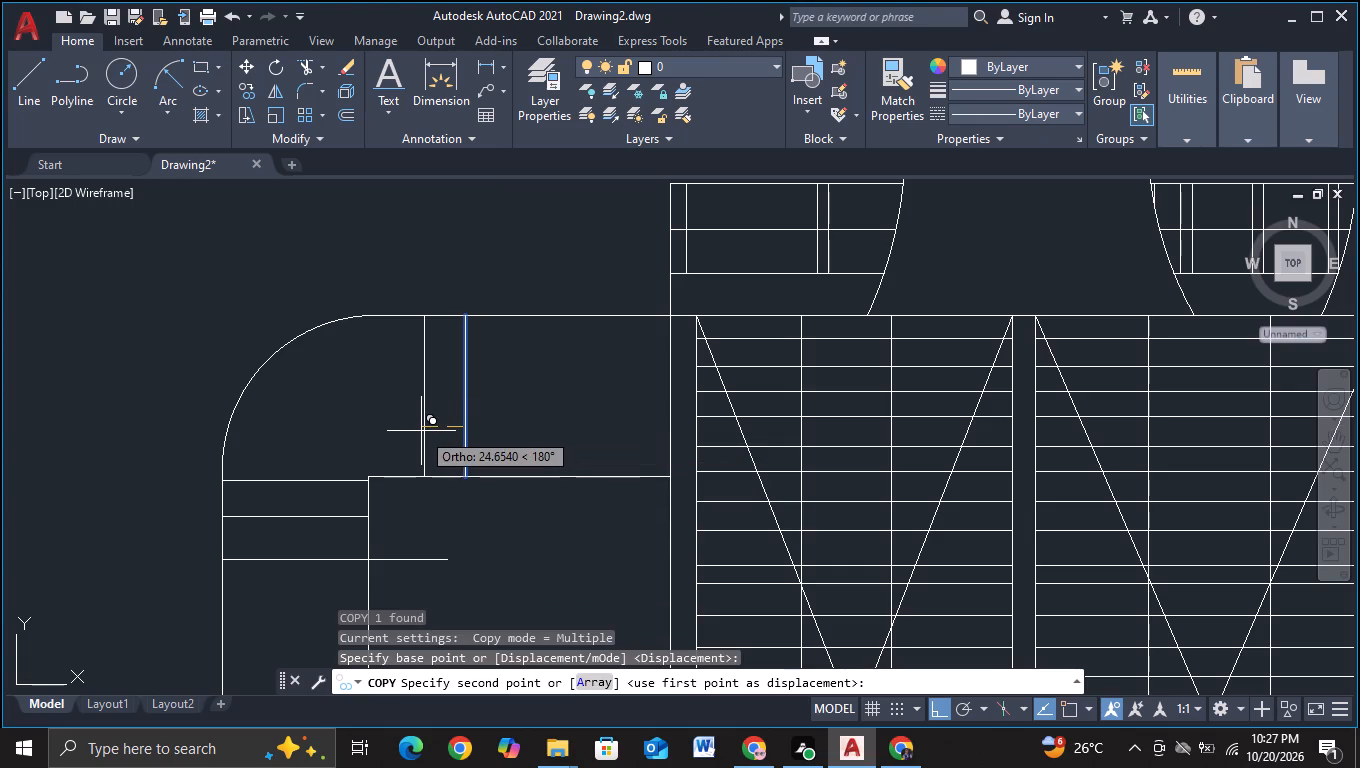
{"action": "left_click", "coordinate": [424, 431]}
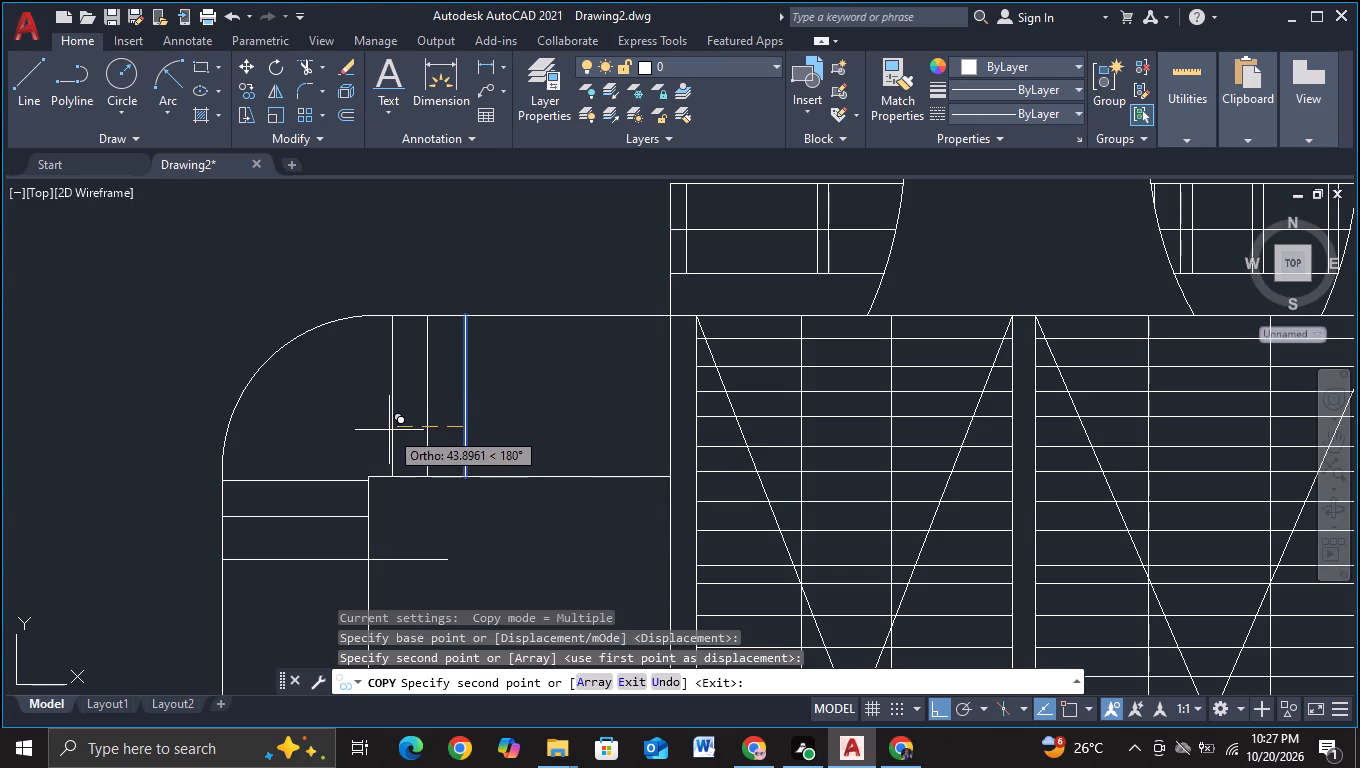
{"action": "left_click", "coordinate": [389, 430]}
{"action": "left_click", "coordinate": [365, 429]}
{"action": "key", "text": "Escape"}
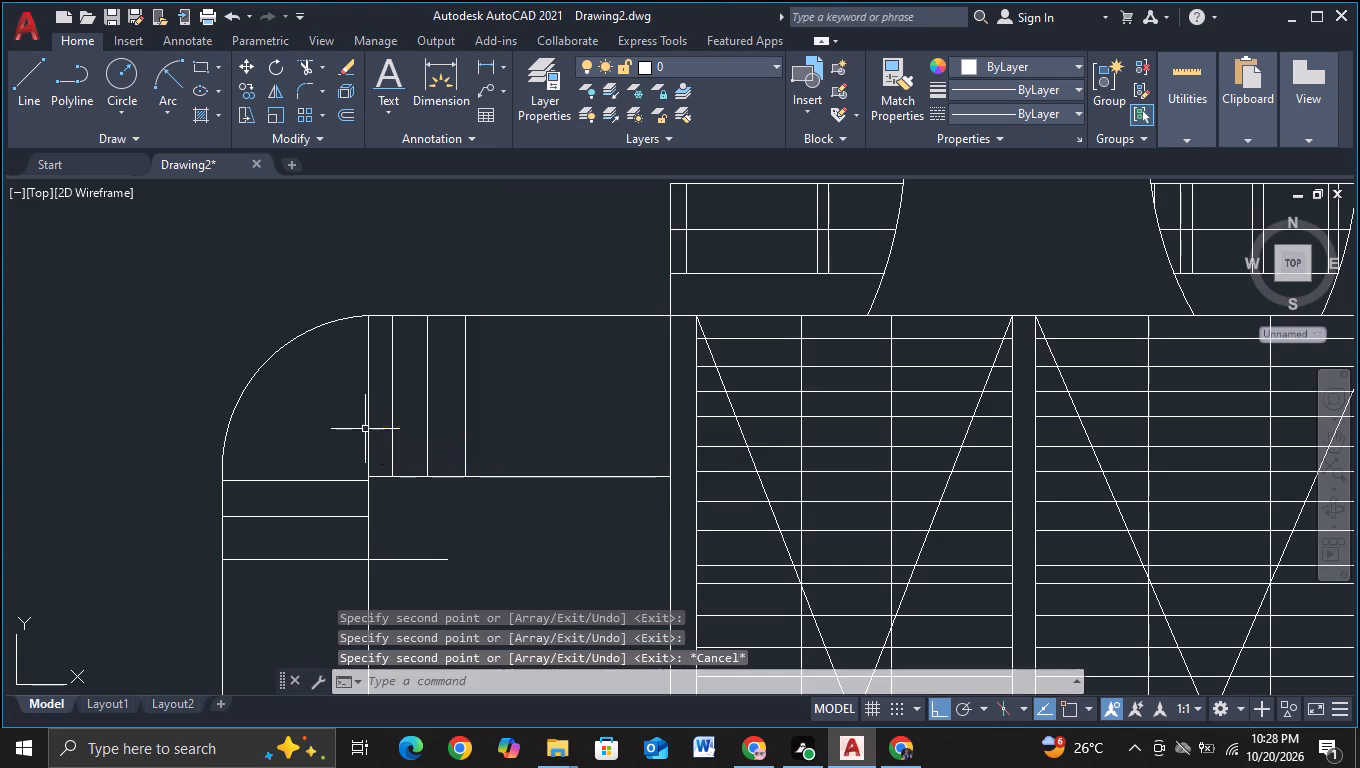
Trim the lowest horizontal cross line where it extends past the duct's inner vertical edge.
{"action": "middle_click_drag", "start_coordinate": [416, 548], "coordinate": [398, 473]}
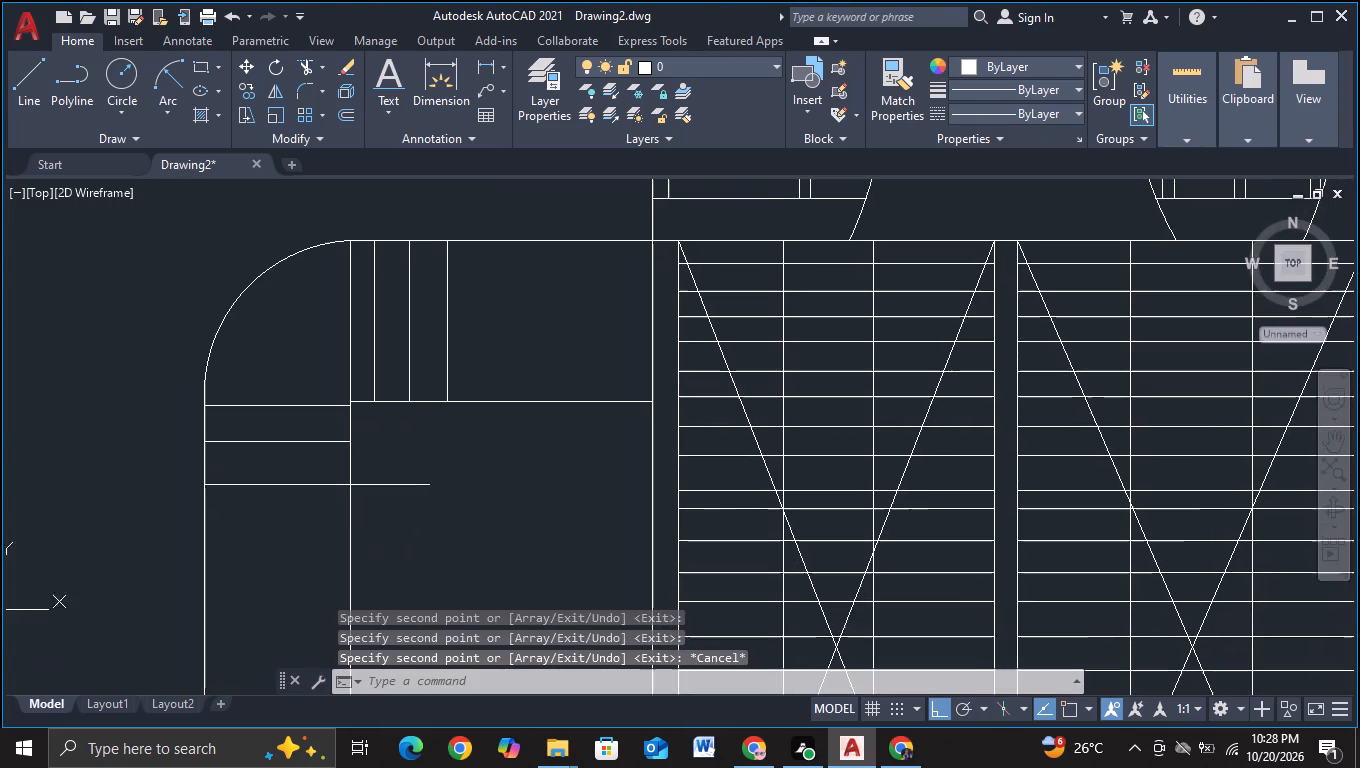
{"action": "left_click", "coordinate": [294, 69]}
{"action": "left_click_drag", "start_coordinate": [399, 512], "coordinate": [386, 453]}
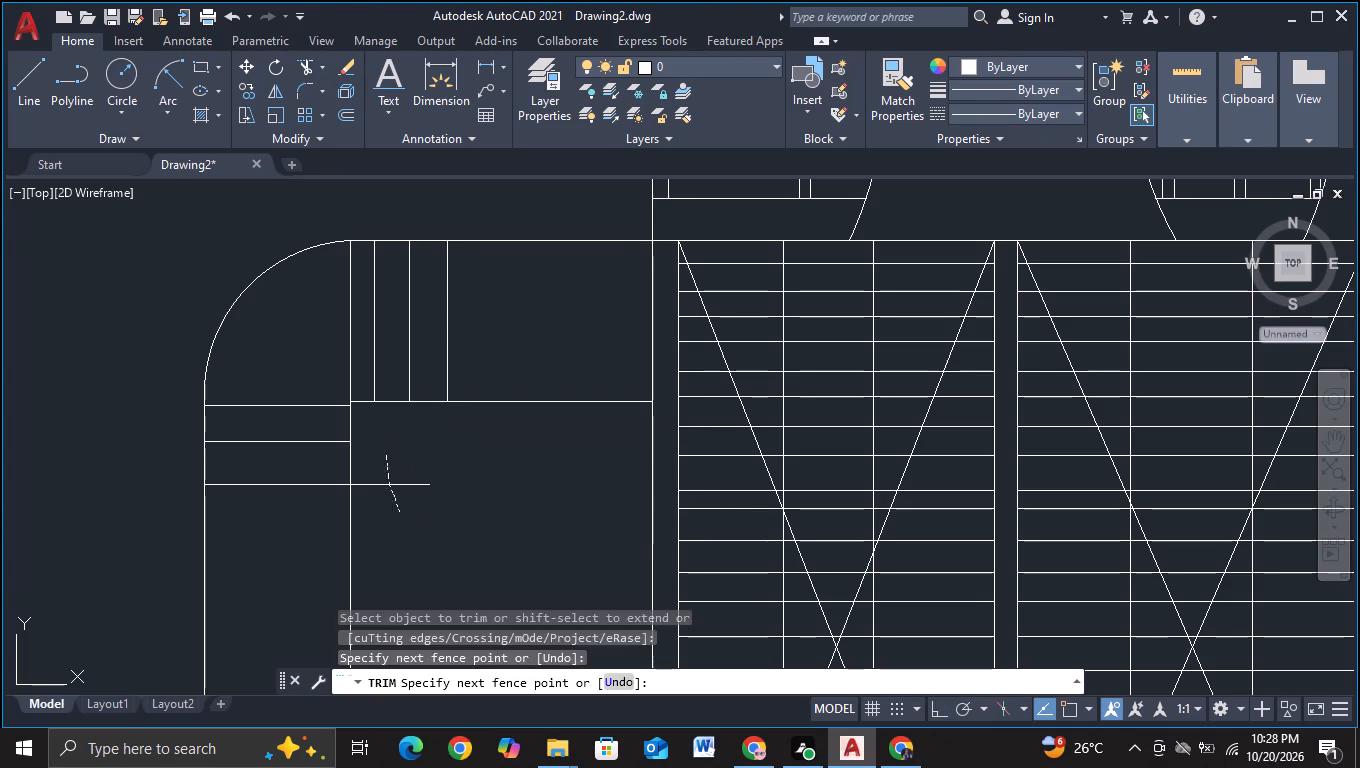
{"action": "scroll", "coordinate": [383, 449], "scroll_direction": "up", "scroll_amount": 2}
{"action": "scroll", "coordinate": [296, 344], "scroll_direction": "up", "scroll_amount": 1}
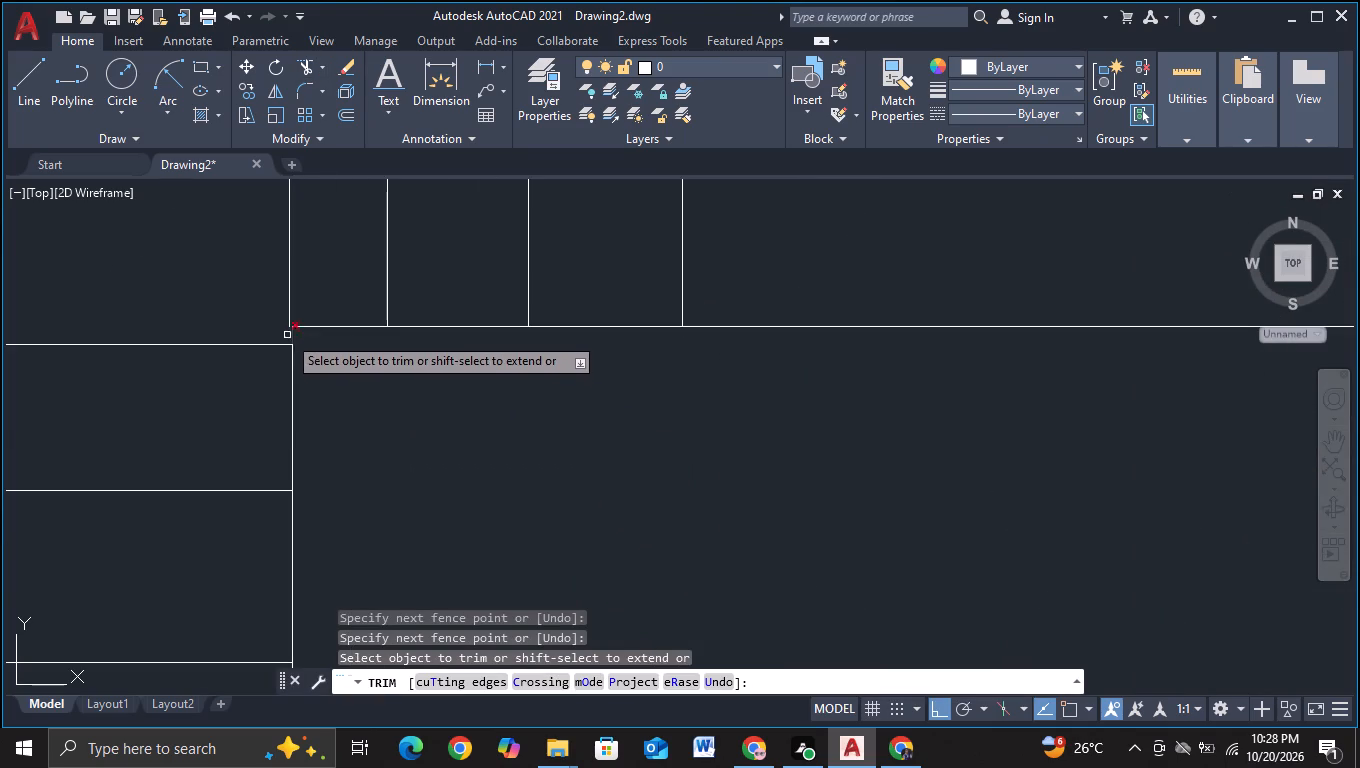
{"action": "scroll", "coordinate": [287, 332], "scroll_direction": "up", "scroll_amount": 3}
{"action": "key", "text": "Escape"}
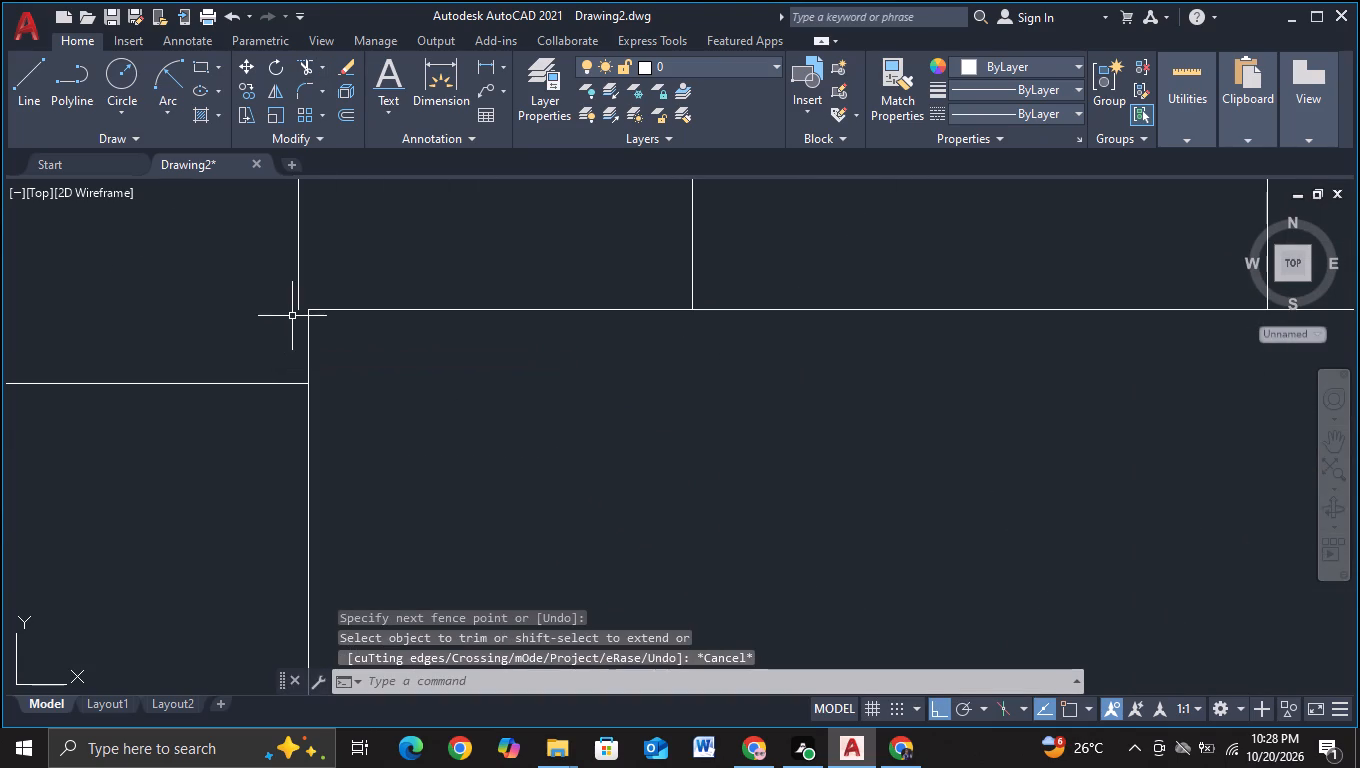
Move the vertical cross line nearest the bend about 0.6 units right to line up with the duct's inner corner.
{"action": "left_click", "coordinate": [296, 309]}
{"action": "key", "text": "m"}
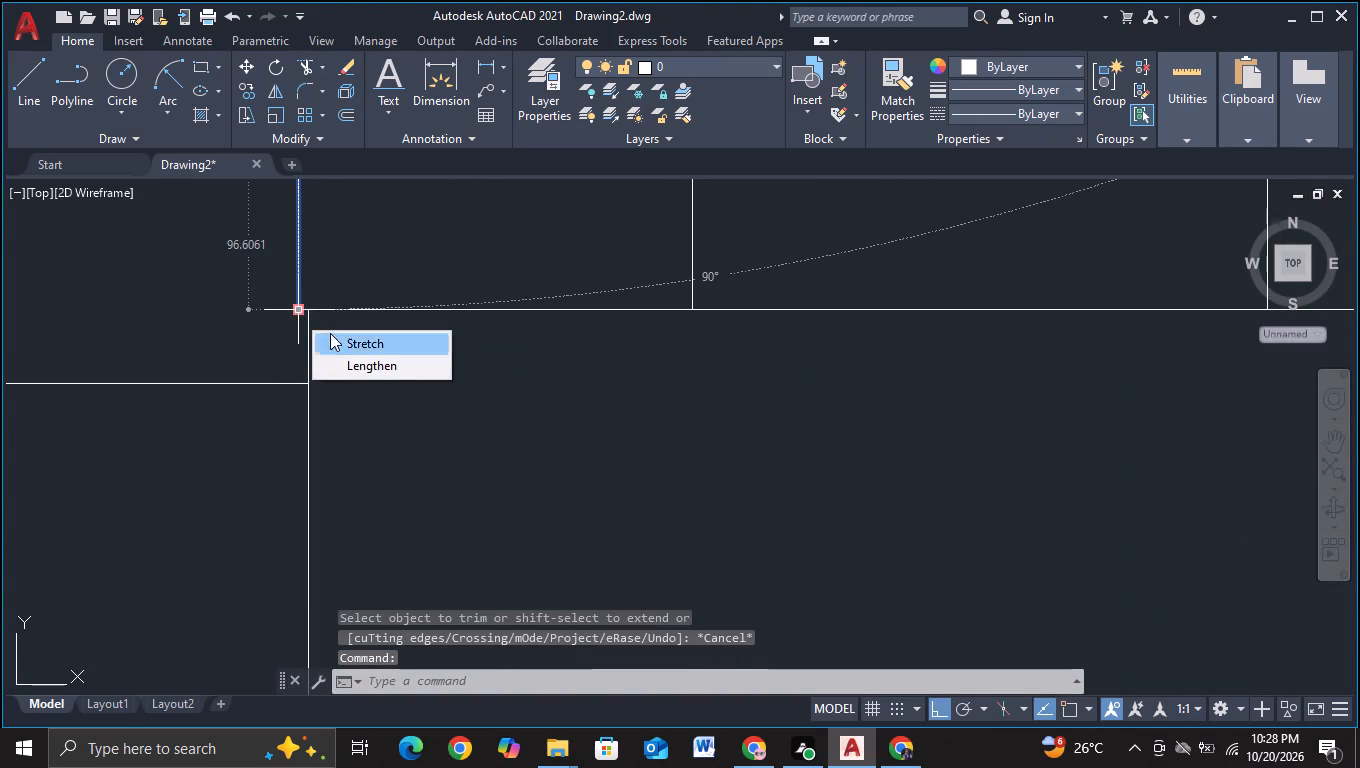
{"action": "key", "text": "Escape"}
{"action": "left_click", "coordinate": [298, 289]}
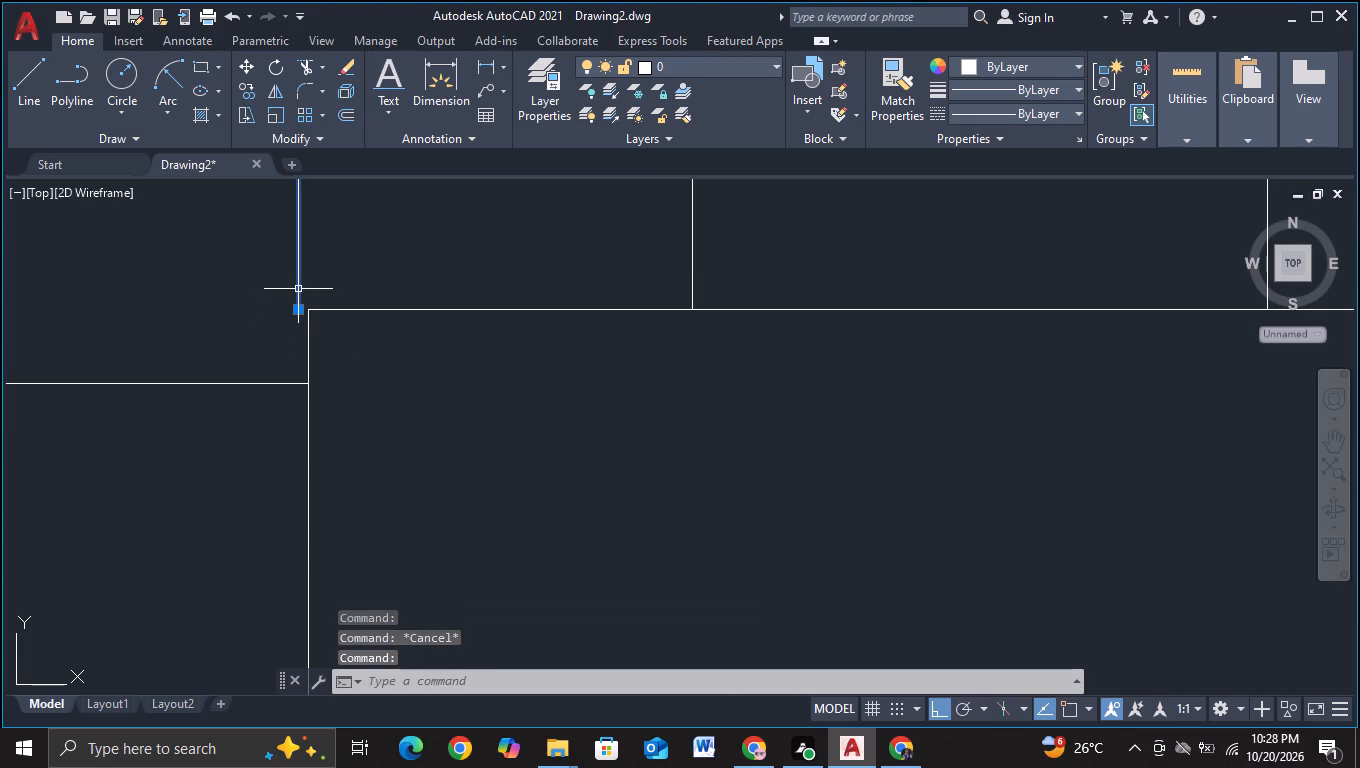
{"action": "key", "text": "m"}
{"action": "left_click", "coordinate": [356, 328]}
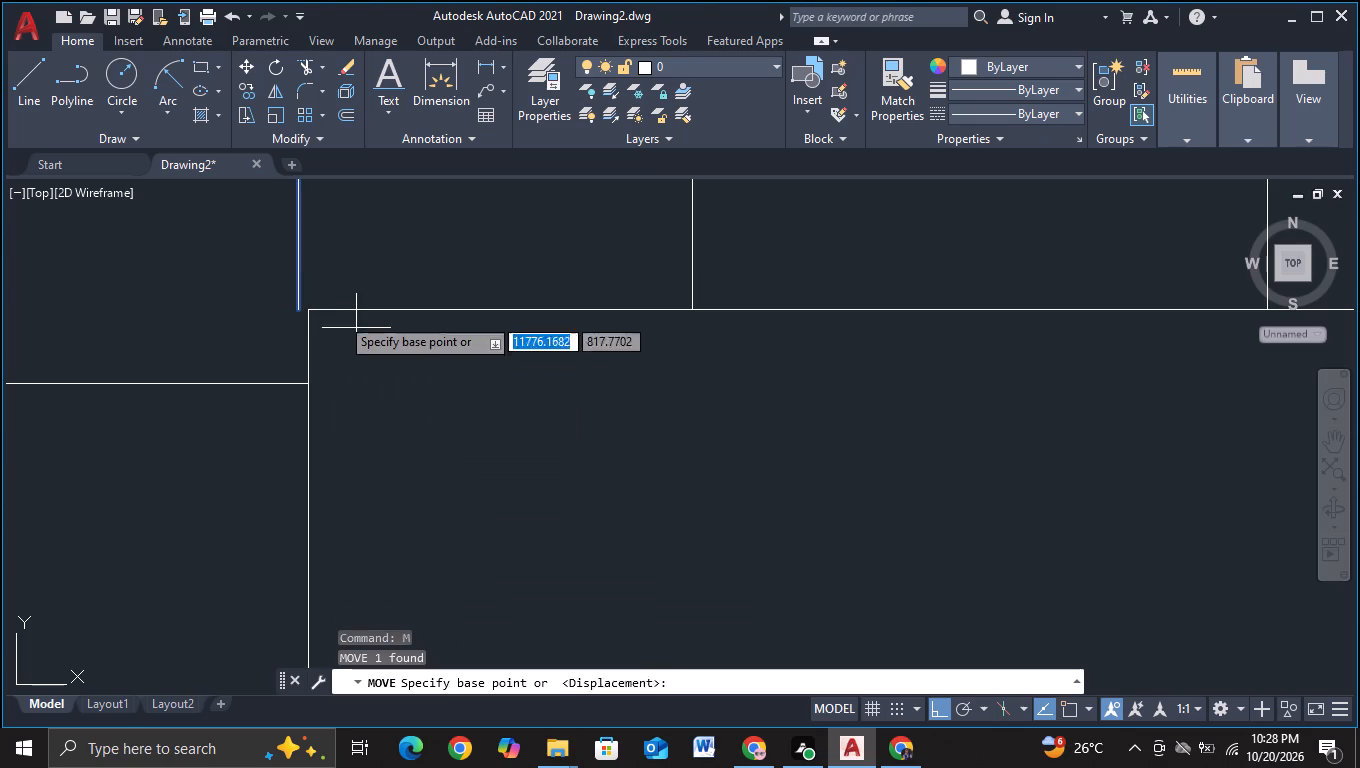
{"action": "left_click", "coordinate": [298, 281]}
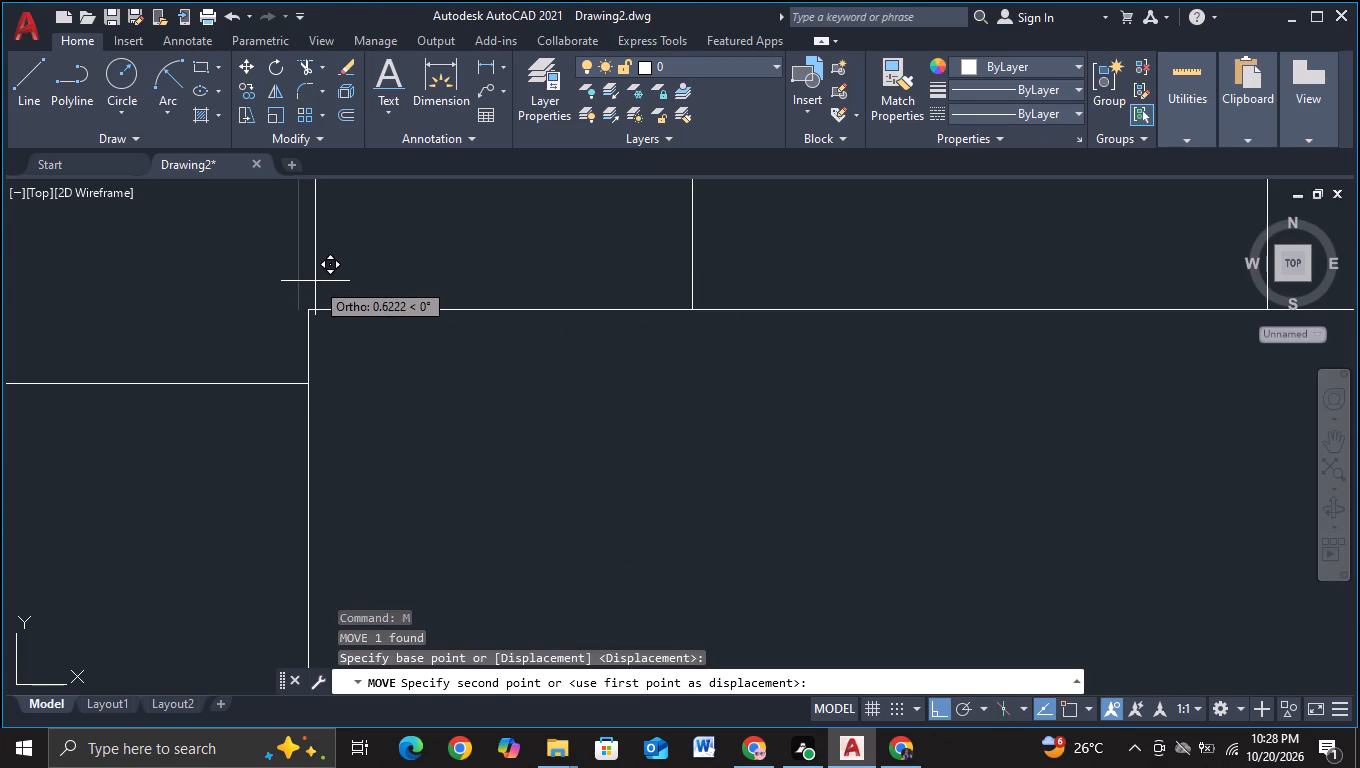
{"action": "left_click", "coordinate": [315, 281]}
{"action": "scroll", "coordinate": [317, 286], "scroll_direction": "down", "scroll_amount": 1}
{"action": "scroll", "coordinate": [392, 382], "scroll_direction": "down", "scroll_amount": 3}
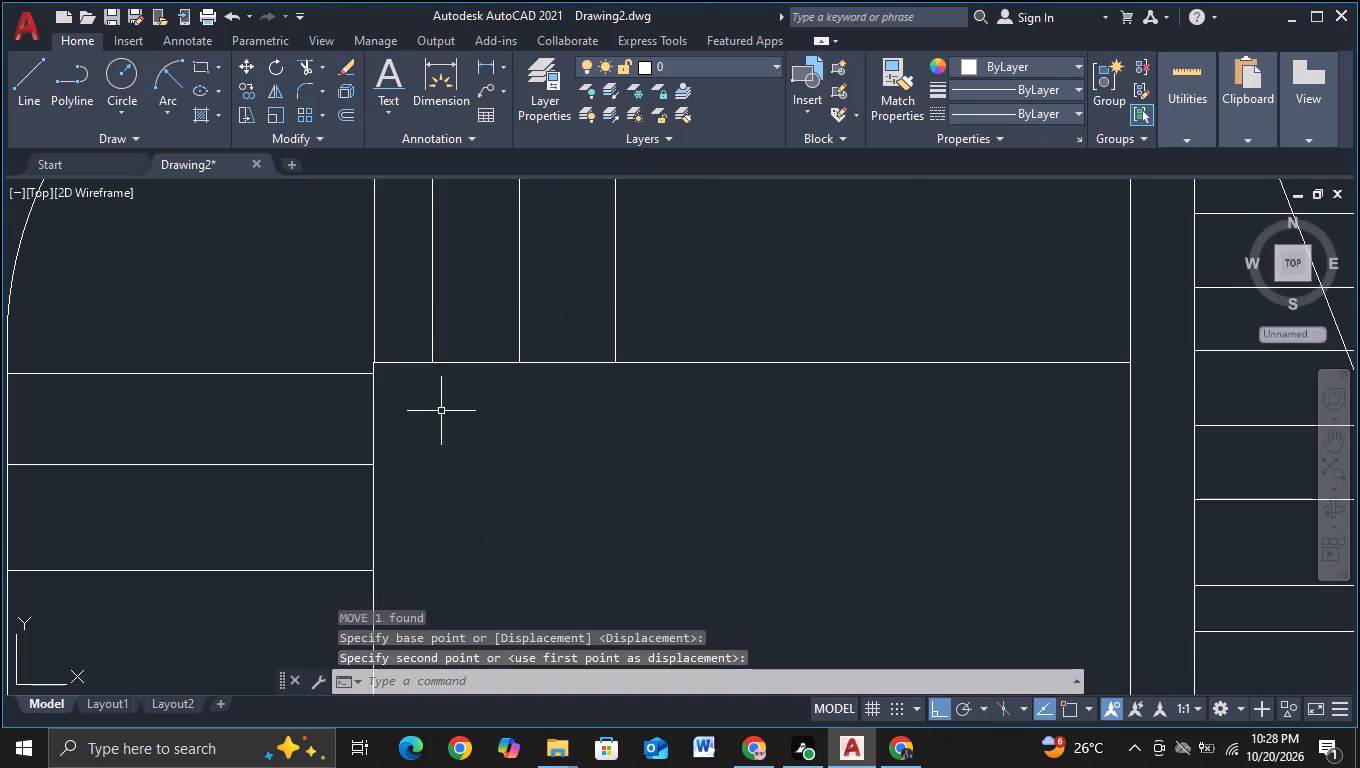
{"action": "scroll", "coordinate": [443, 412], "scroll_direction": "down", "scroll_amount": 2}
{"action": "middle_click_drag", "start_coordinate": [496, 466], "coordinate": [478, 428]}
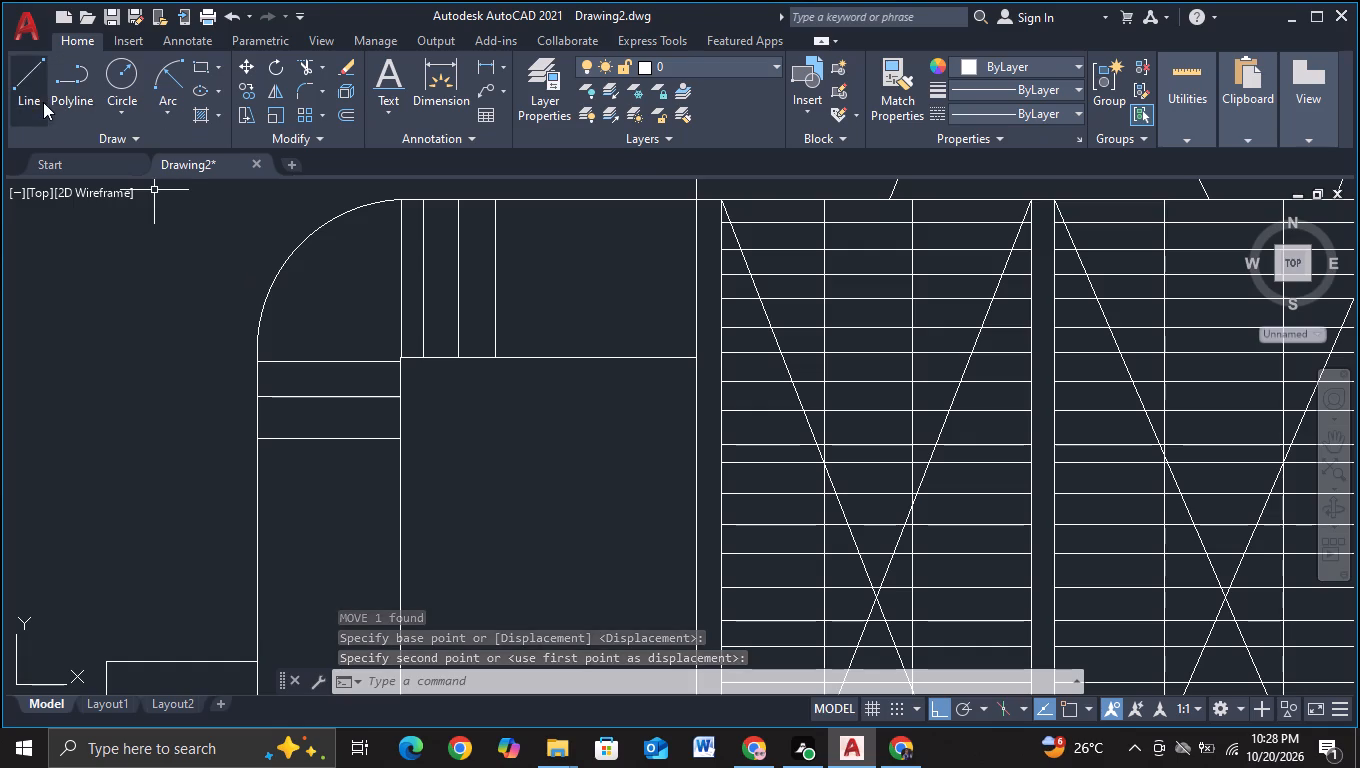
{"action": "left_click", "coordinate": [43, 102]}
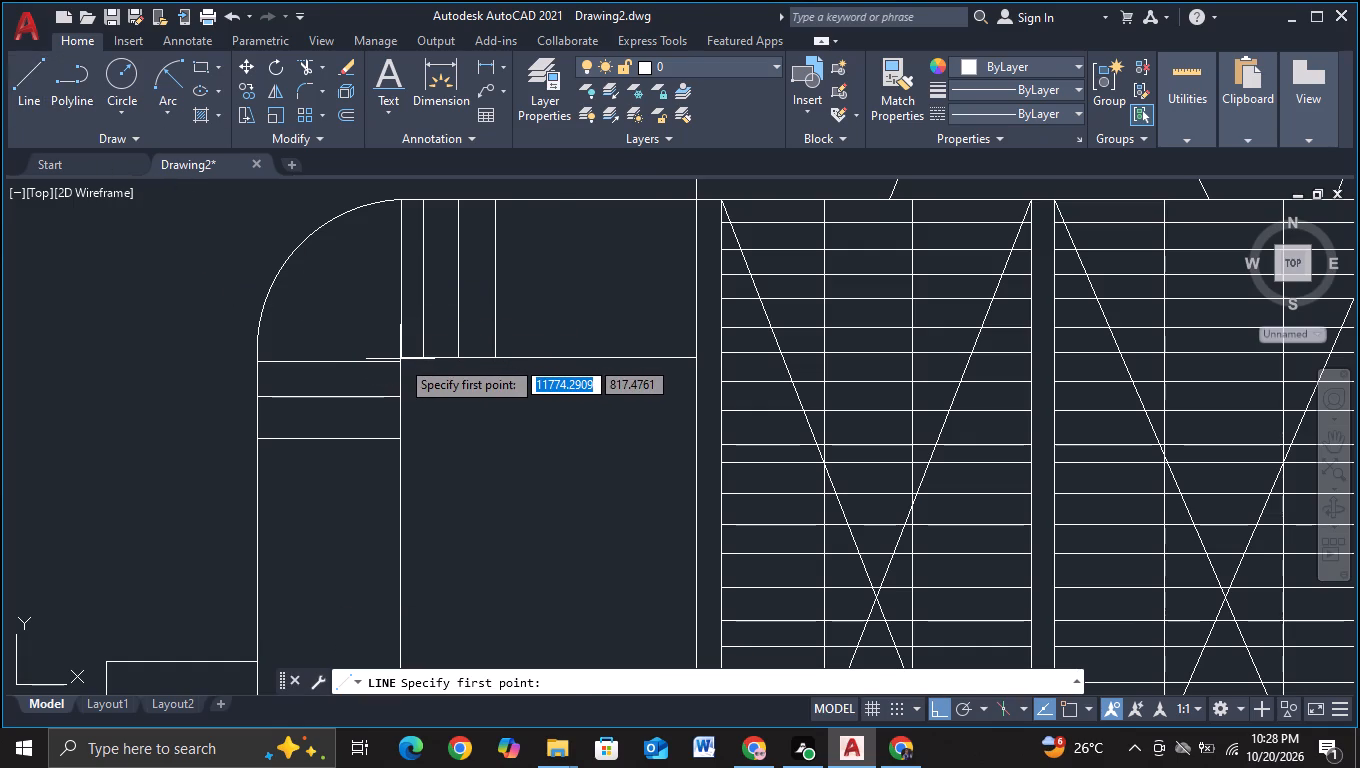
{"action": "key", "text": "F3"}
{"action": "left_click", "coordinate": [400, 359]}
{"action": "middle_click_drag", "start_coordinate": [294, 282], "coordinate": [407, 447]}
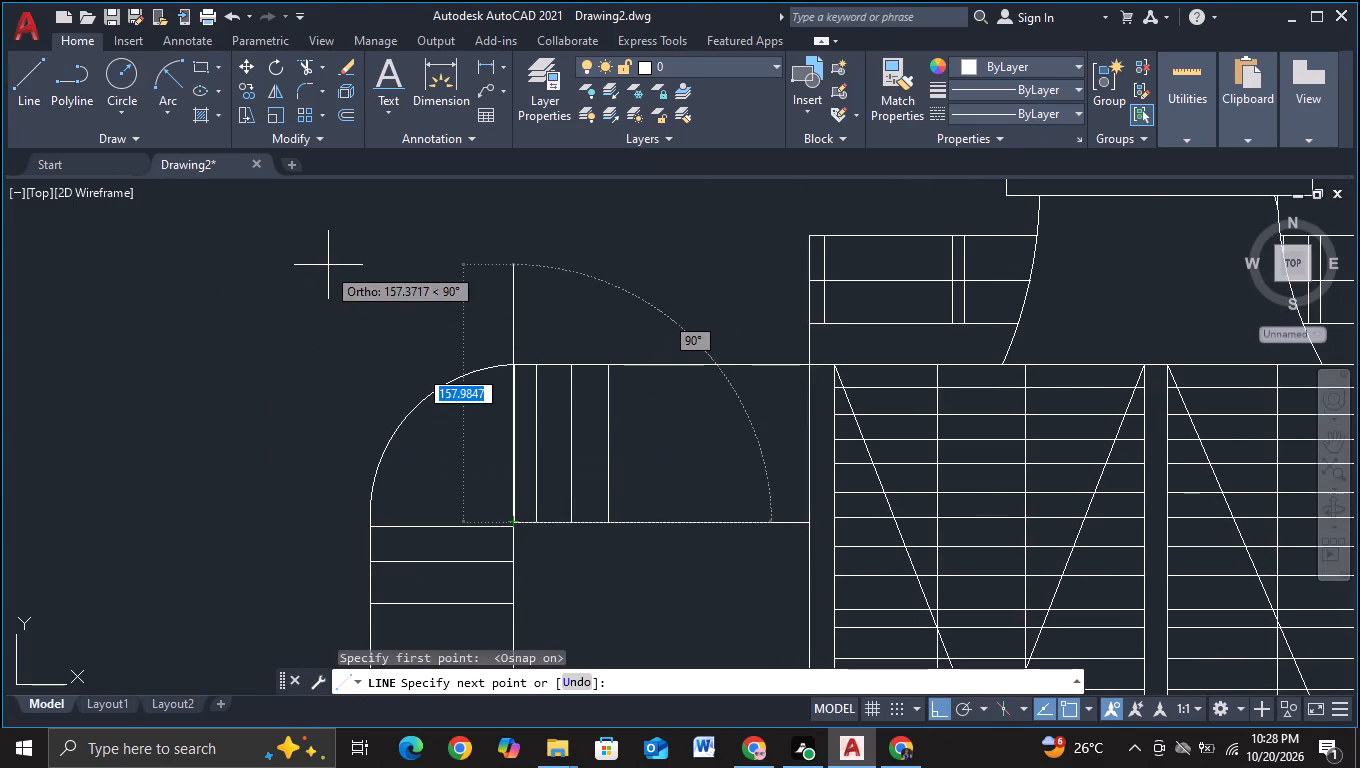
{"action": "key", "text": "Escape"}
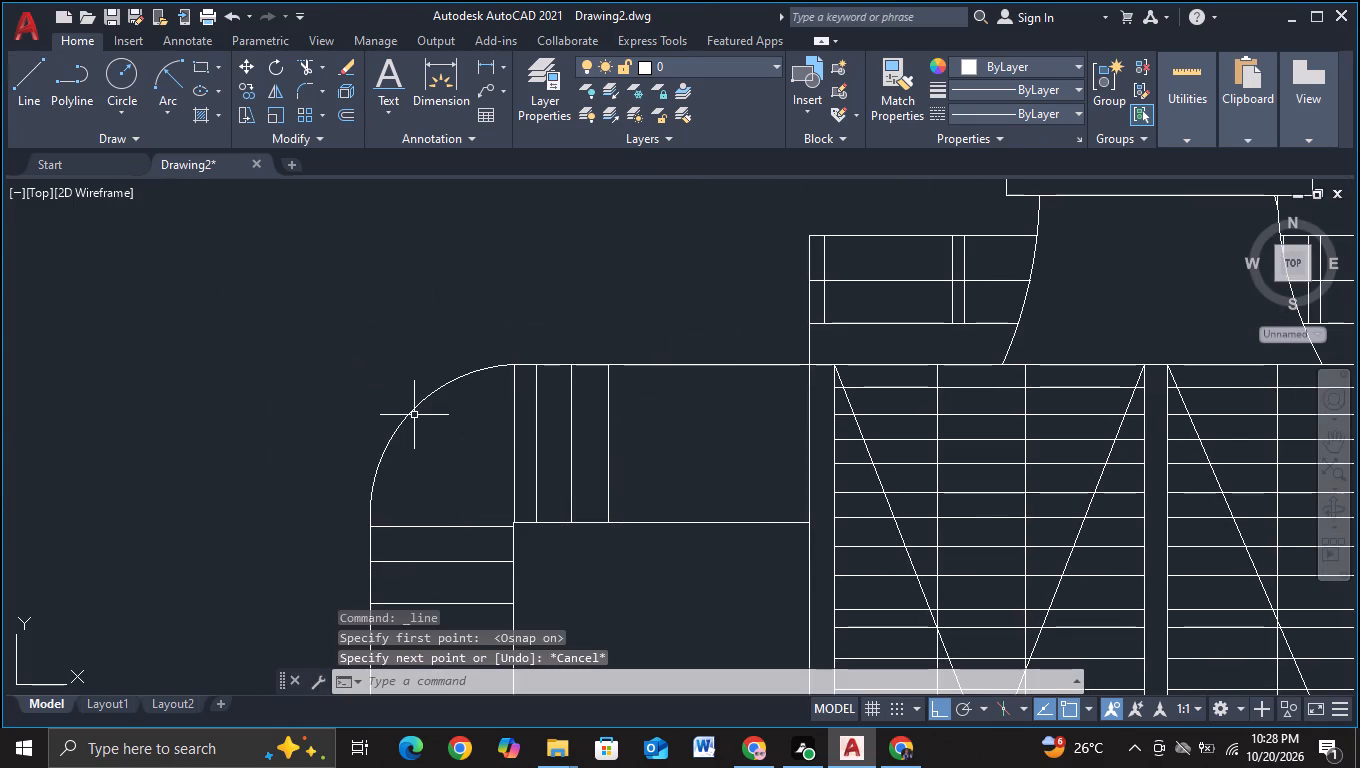
With Ortho off, draw a slanted line about 125 units long at 151° from the duct's inner corner out across the curved bend.
{"action": "key", "text": "F8"}
{"action": "left_click", "coordinate": [18, 98]}
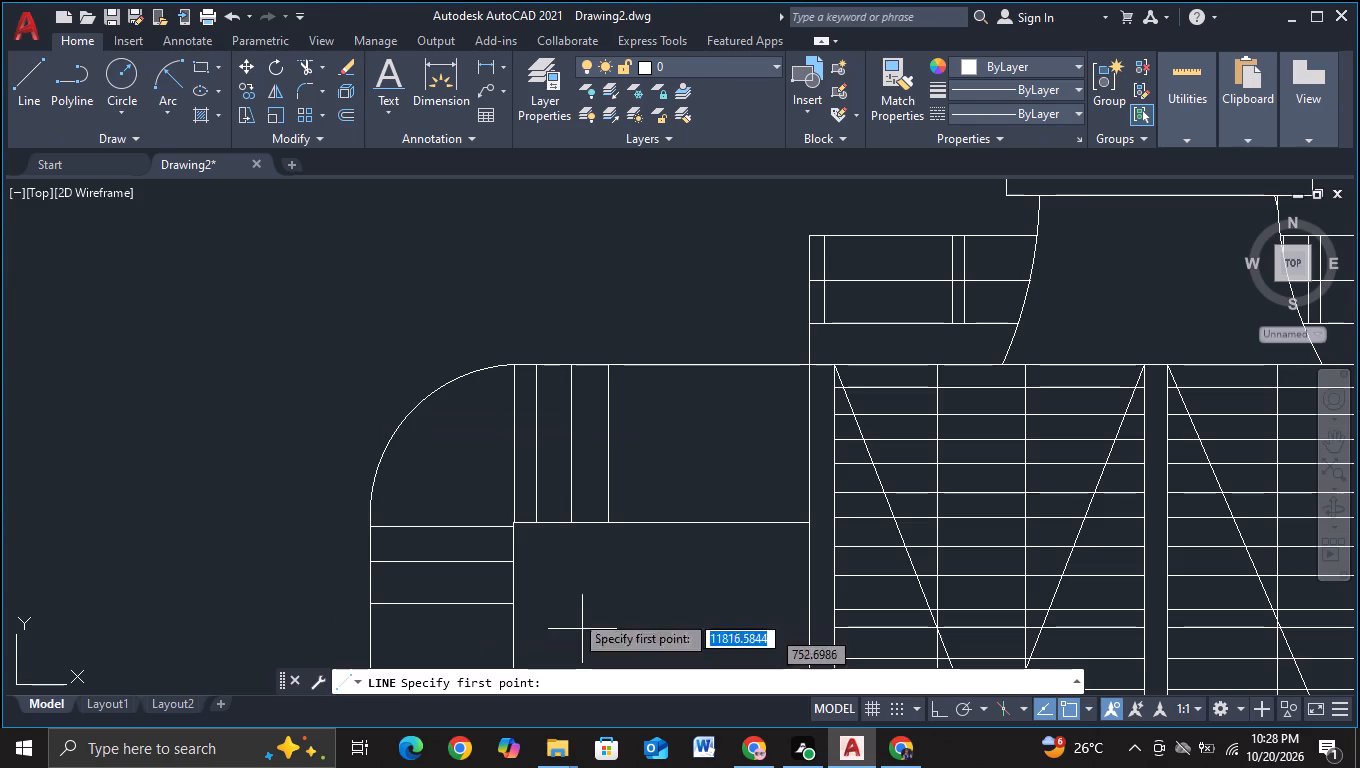
{"action": "left_click", "coordinate": [512, 524]}
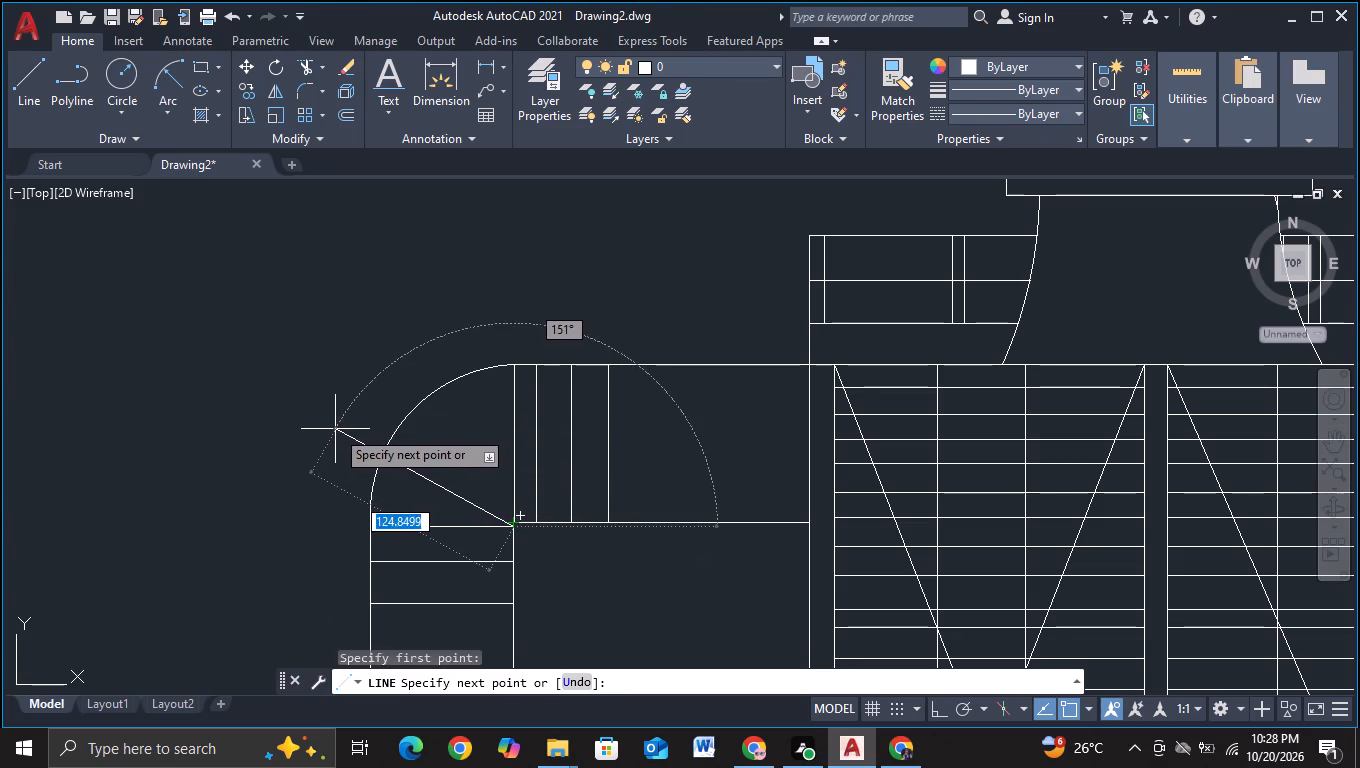
{"action": "left_click", "coordinate": [335, 429]}
{"action": "key", "text": "Escape"}
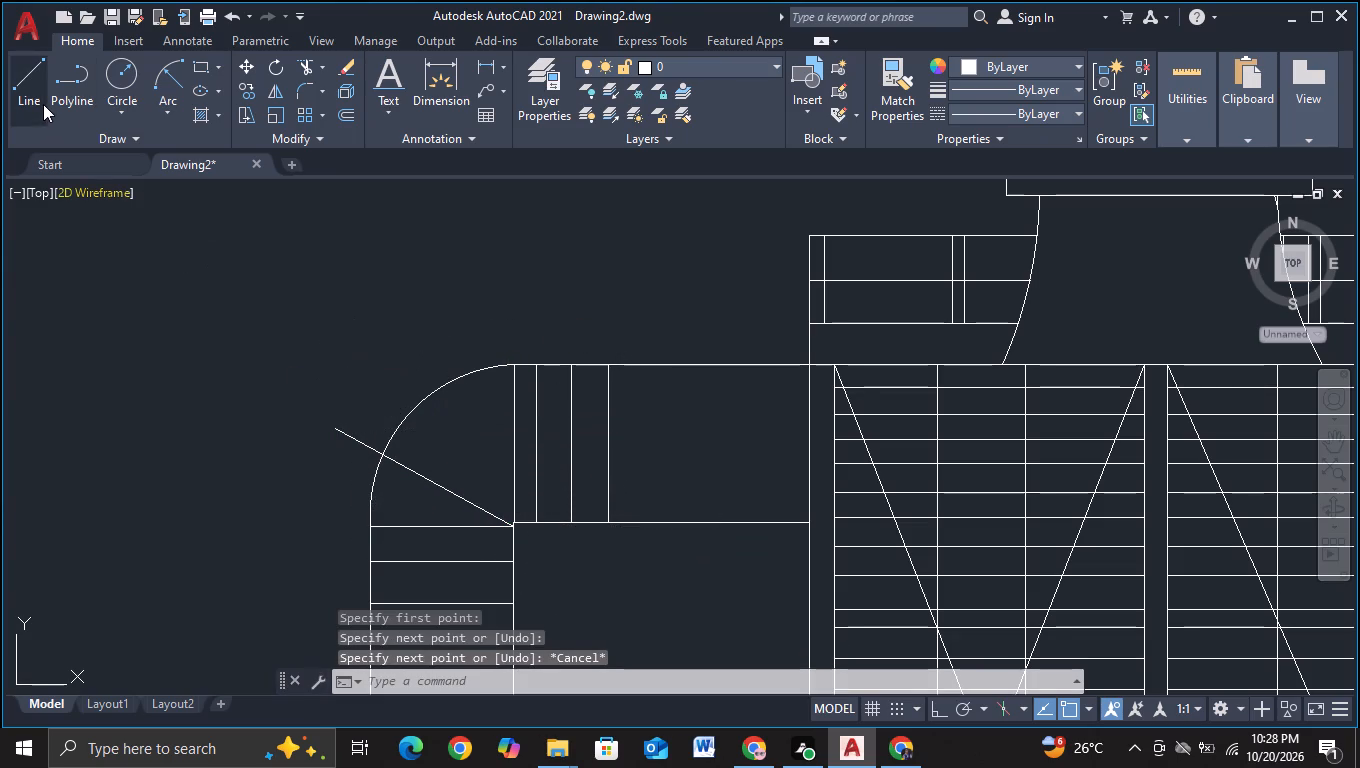
Draw a second, steeper slanted line from the duct's inner corner out across the curved bend.
{"action": "left_click", "coordinate": [43, 104]}
{"action": "left_click", "coordinate": [515, 530]}
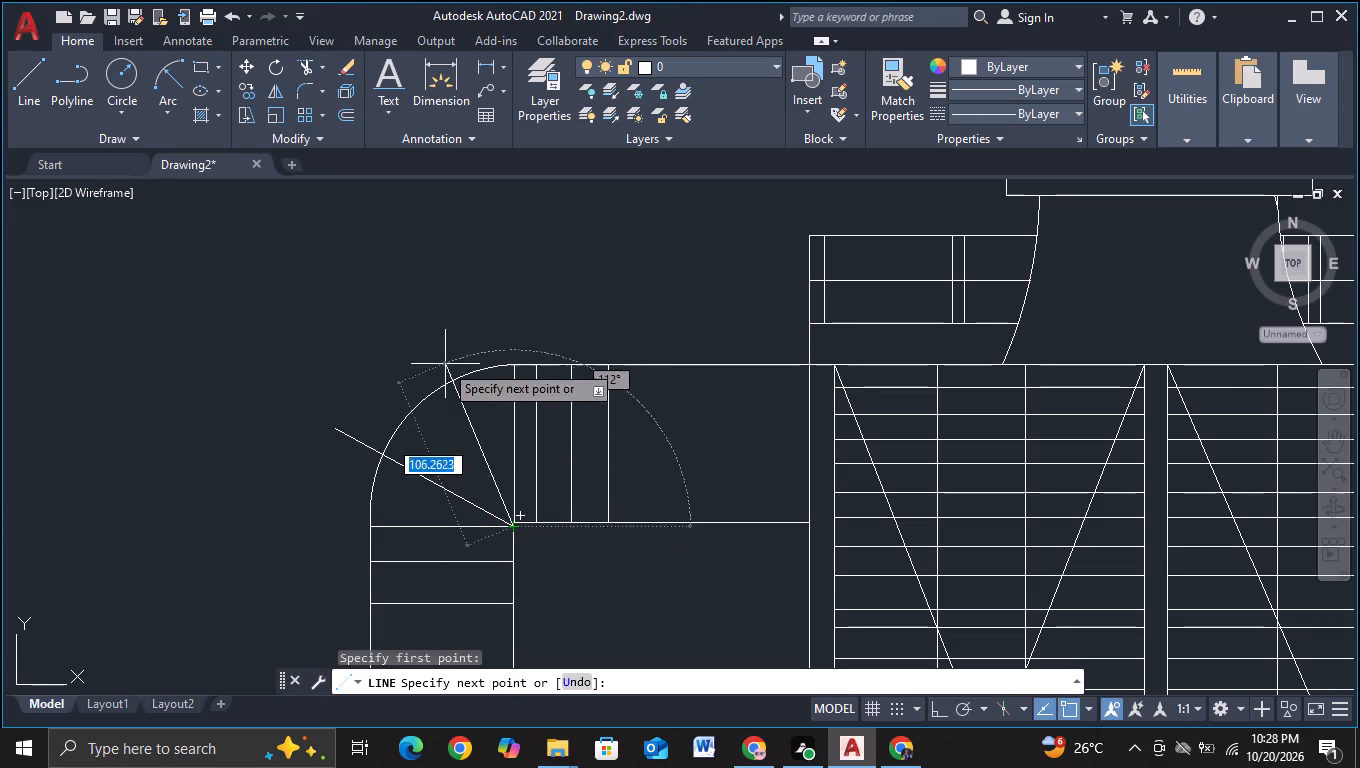
{"action": "left_click", "coordinate": [426, 348]}
{"action": "key", "text": "Escape"}
Trim the ends of both slanted lines where they extend outside the bend's outer arc.
{"action": "left_click", "coordinate": [302, 62]}
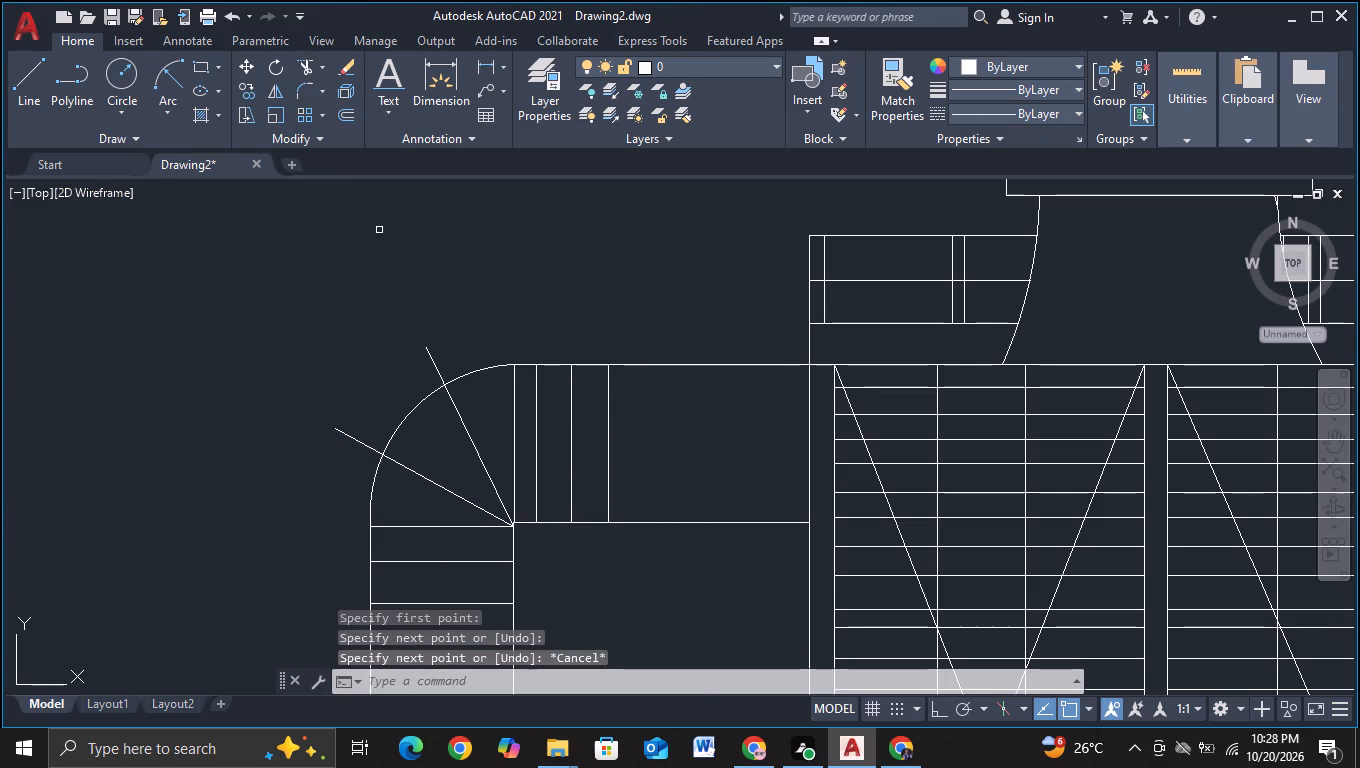
{"action": "left_click_drag", "start_coordinate": [495, 329], "coordinate": [334, 487]}
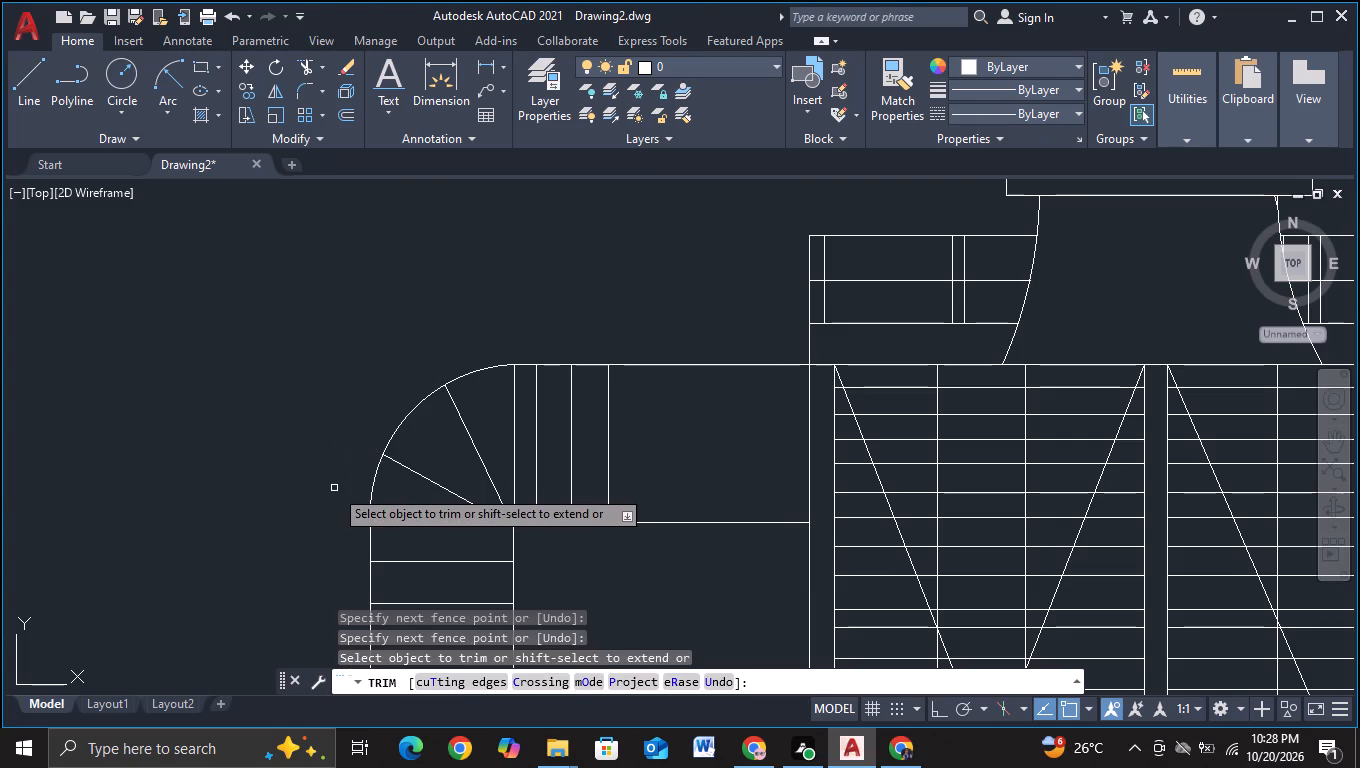
Turn Snap on and trim away the vertical cross line that rises from the duct's inner corner.
{"action": "key", "text": "F9"}
{"action": "scroll", "coordinate": [334, 488], "scroll_direction": "down", "scroll_amount": 2}
{"action": "middle_click_drag", "start_coordinate": [466, 615], "coordinate": [457, 438]}
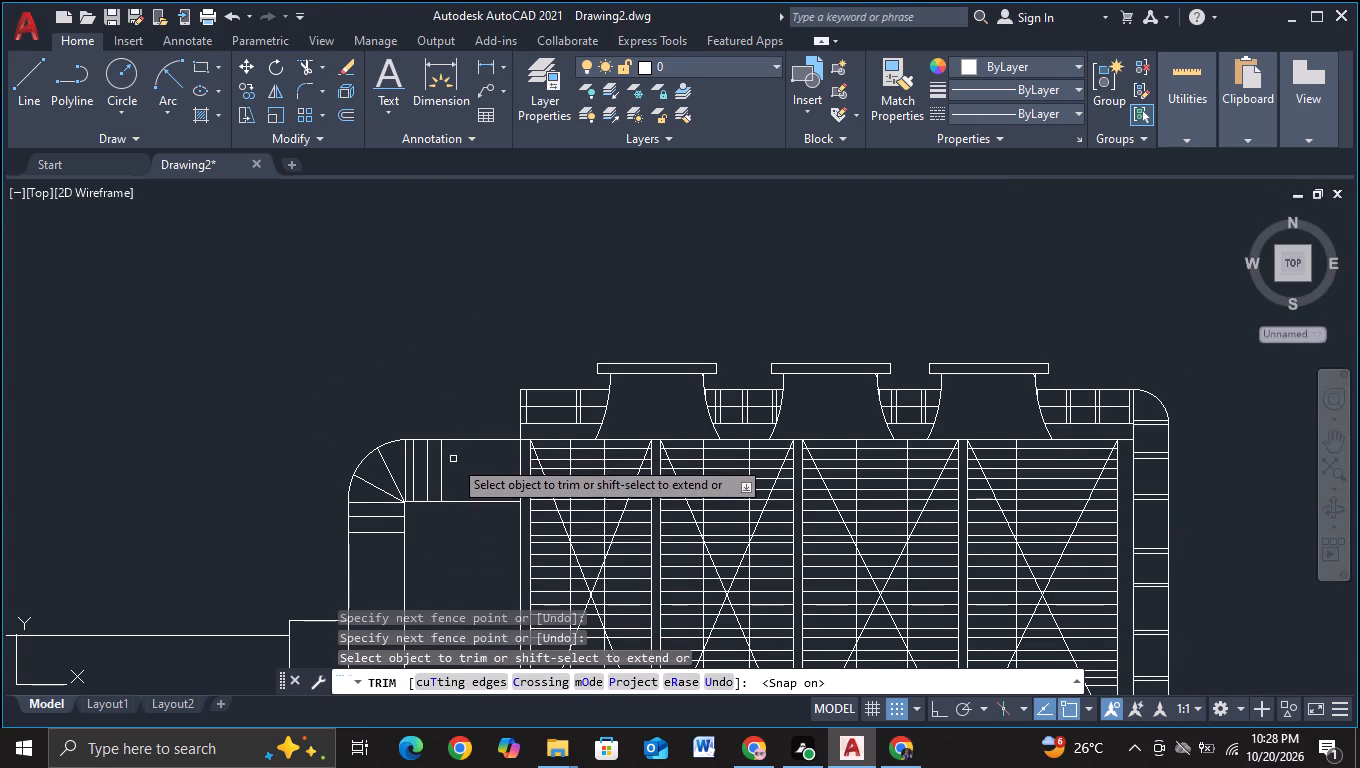
{"action": "scroll", "coordinate": [464, 487], "scroll_direction": "up", "scroll_amount": 1}
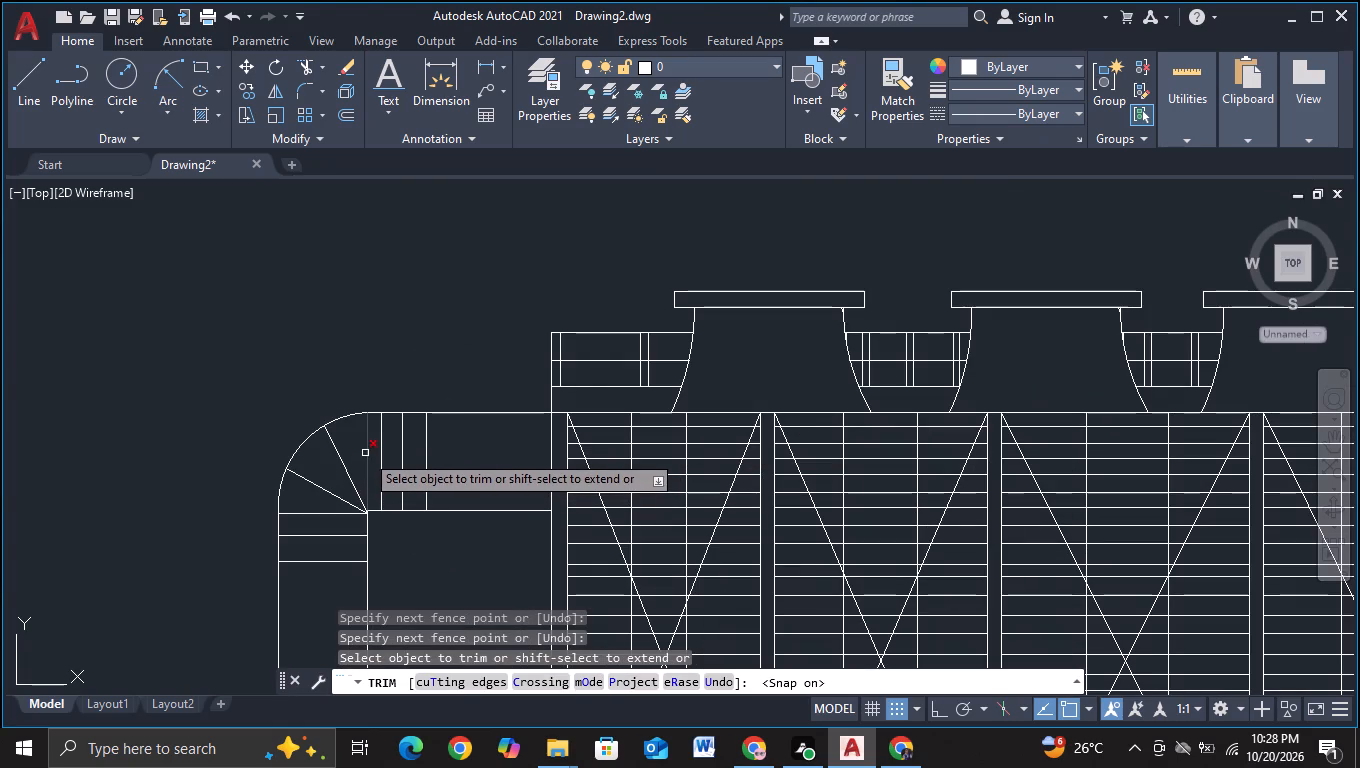
{"action": "left_click", "coordinate": [365, 453]}
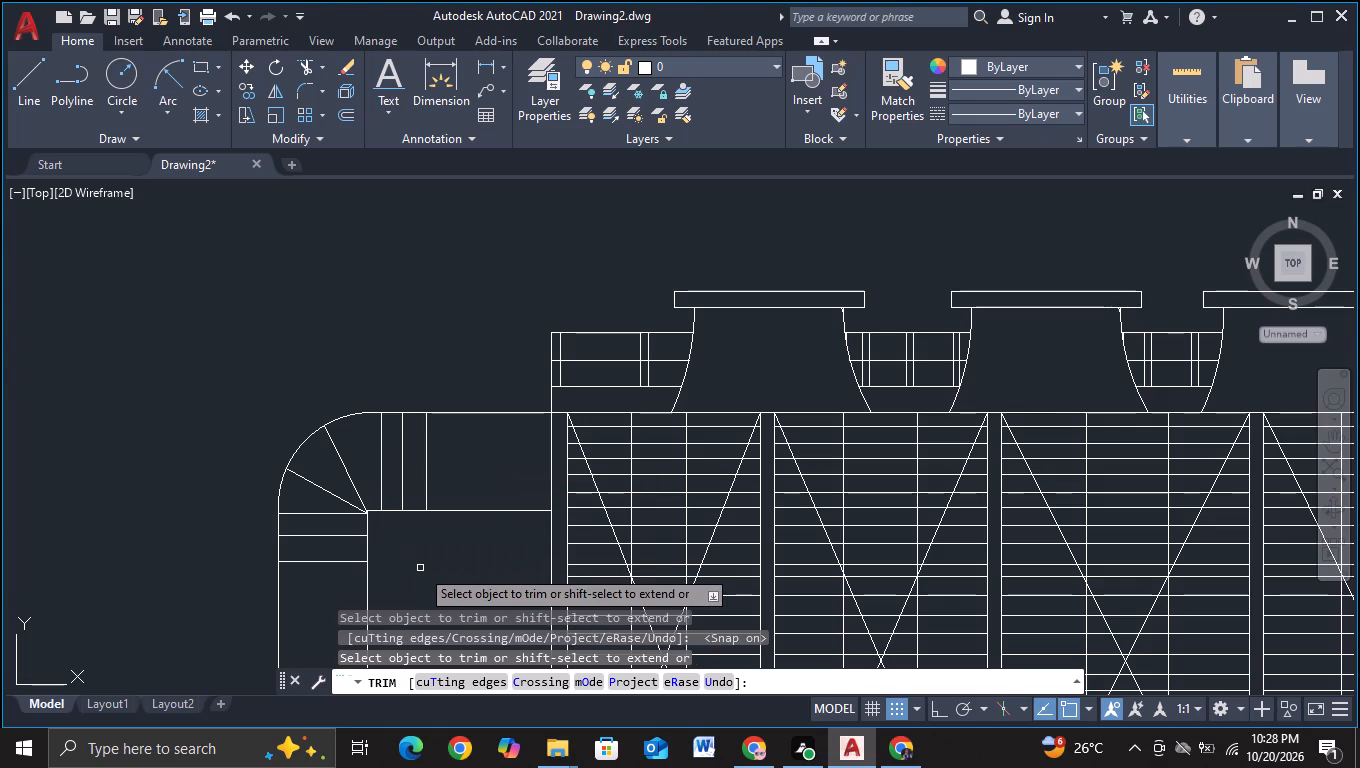
{"action": "key", "text": "Escape"}
Examine the overall elevation around the rooftop unit, the adjoining buildings and the lower glazed facade.
{"action": "scroll", "coordinate": [422, 568], "scroll_direction": "down", "scroll_amount": 1}
{"action": "middle_click_drag", "start_coordinate": [430, 572], "coordinate": [420, 371]}
{"action": "key", "text": "Escape"}
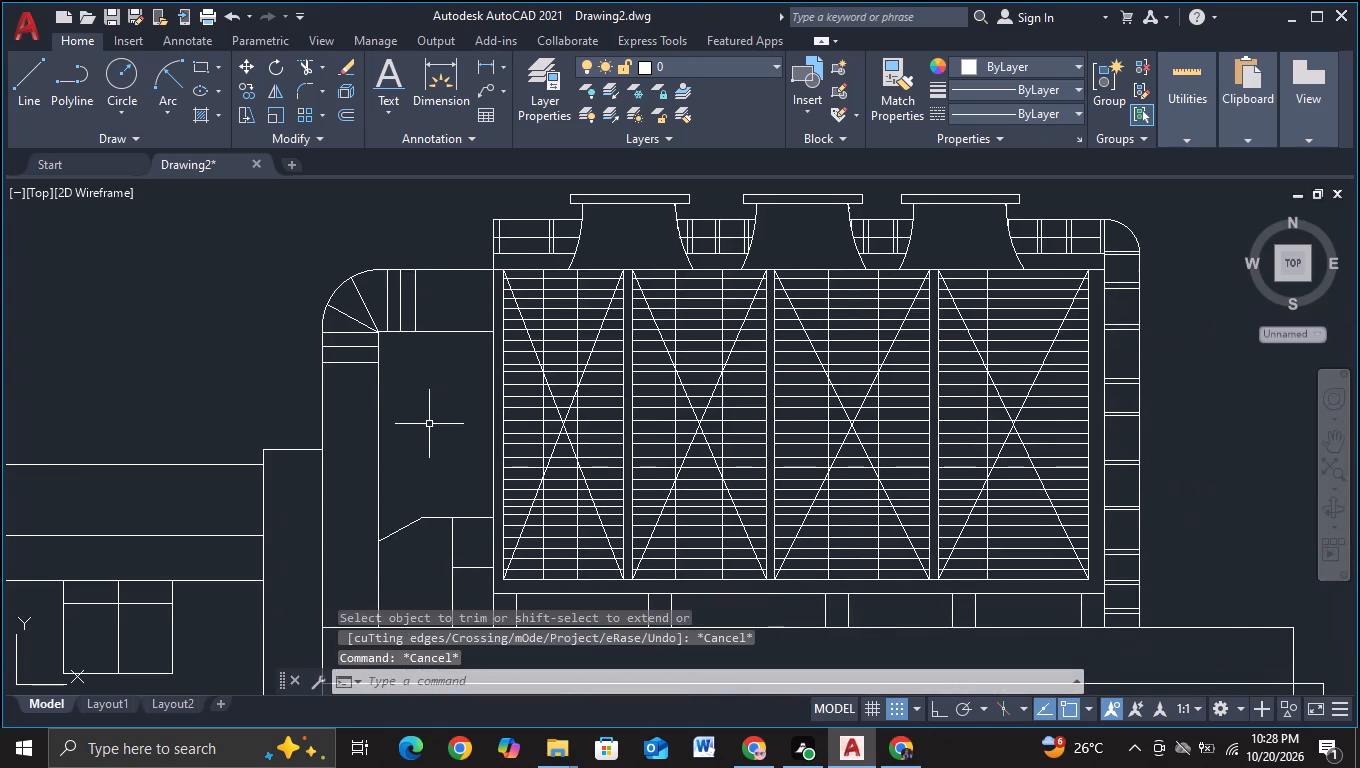
{"action": "scroll", "coordinate": [430, 433], "scroll_direction": "down", "scroll_amount": 1}
{"action": "middle_click_drag", "start_coordinate": [430, 433], "coordinate": [447, 371]}
{"action": "scroll", "coordinate": [447, 361], "scroll_direction": "down", "scroll_amount": 1}
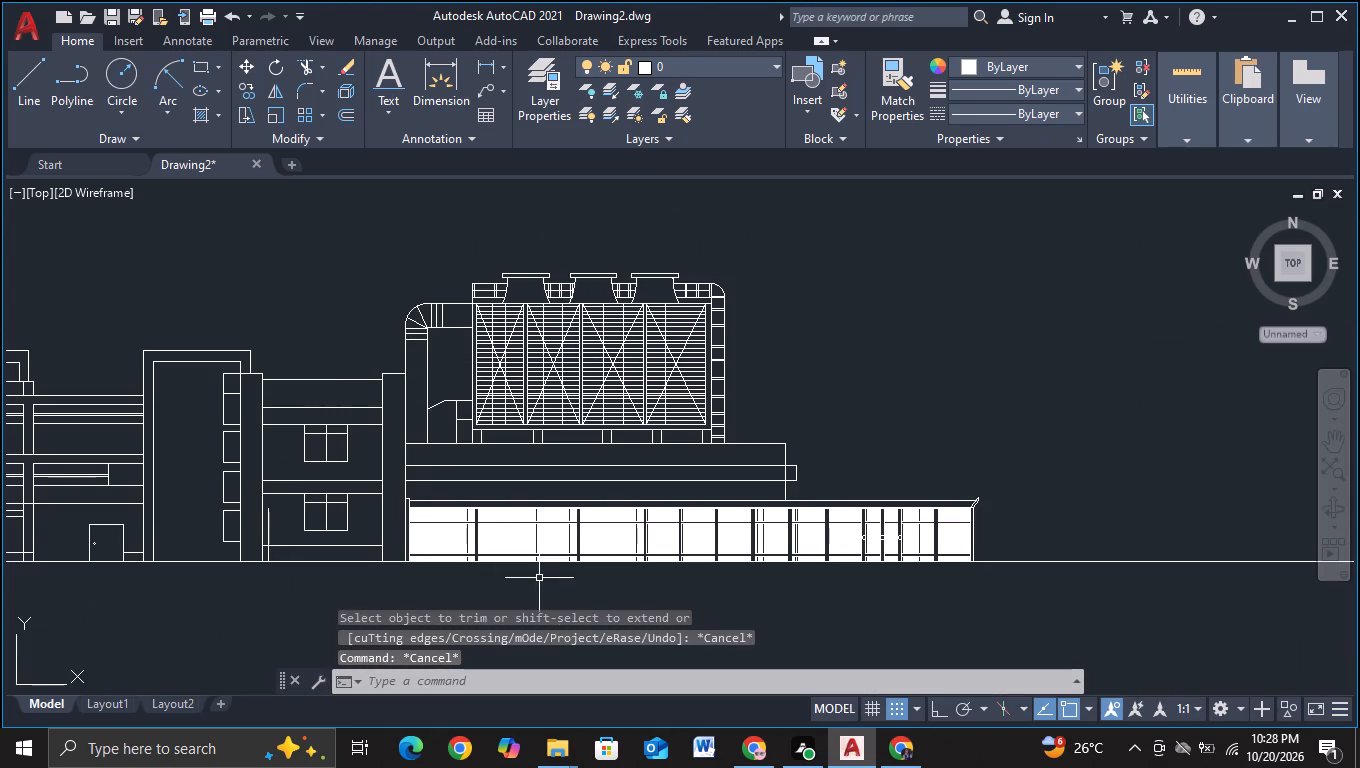
{"action": "middle_click_drag", "start_coordinate": [577, 594], "coordinate": [555, 538]}
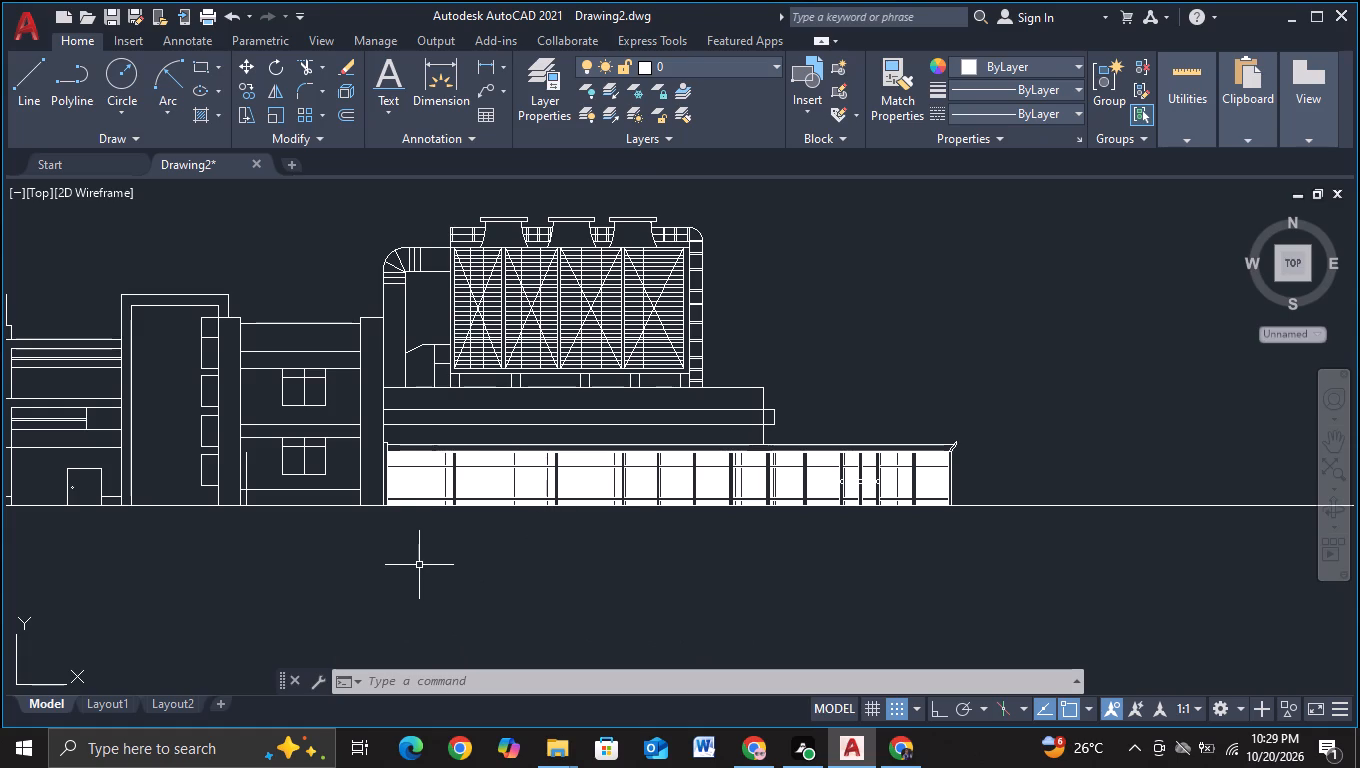
{"action": "middle_click_drag", "start_coordinate": [416, 547], "coordinate": [409, 599]}
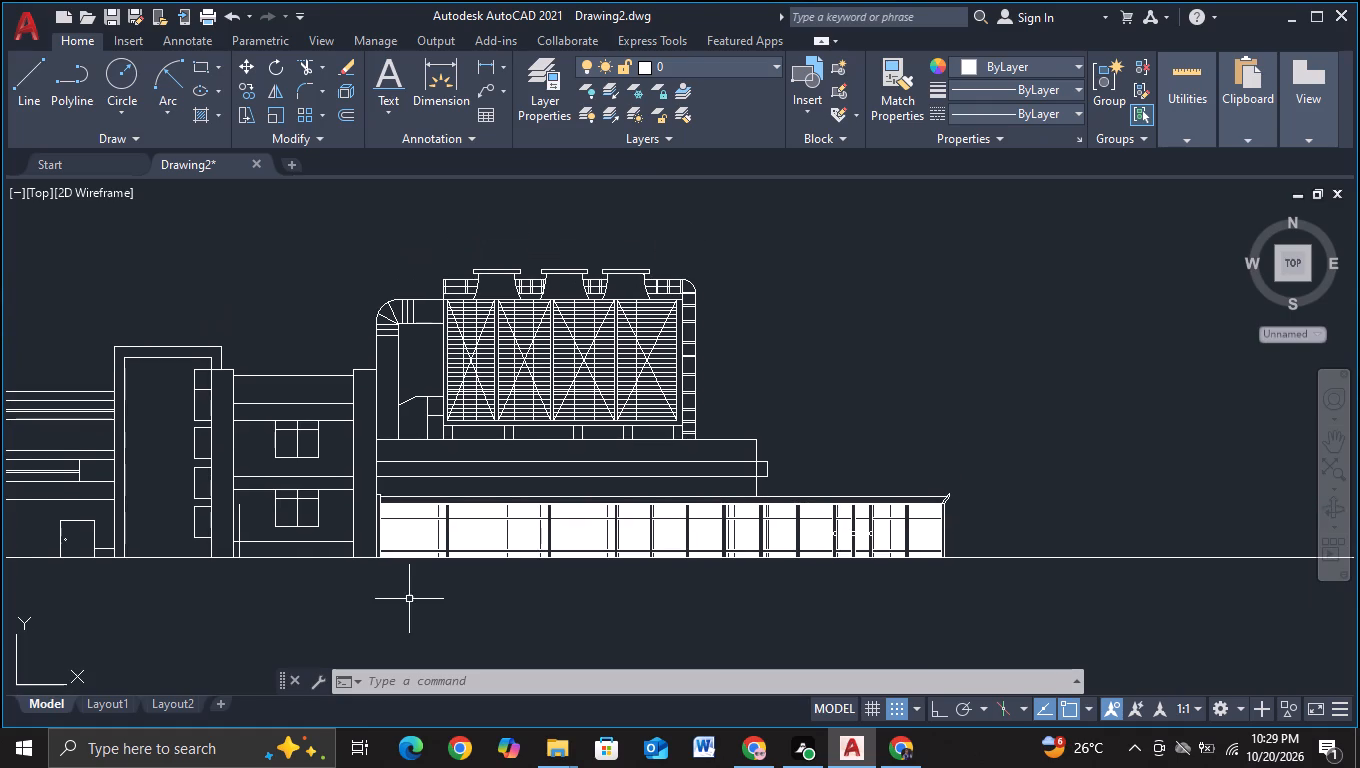
{"action": "middle_click_drag", "start_coordinate": [760, 378], "coordinate": [660, 368]}
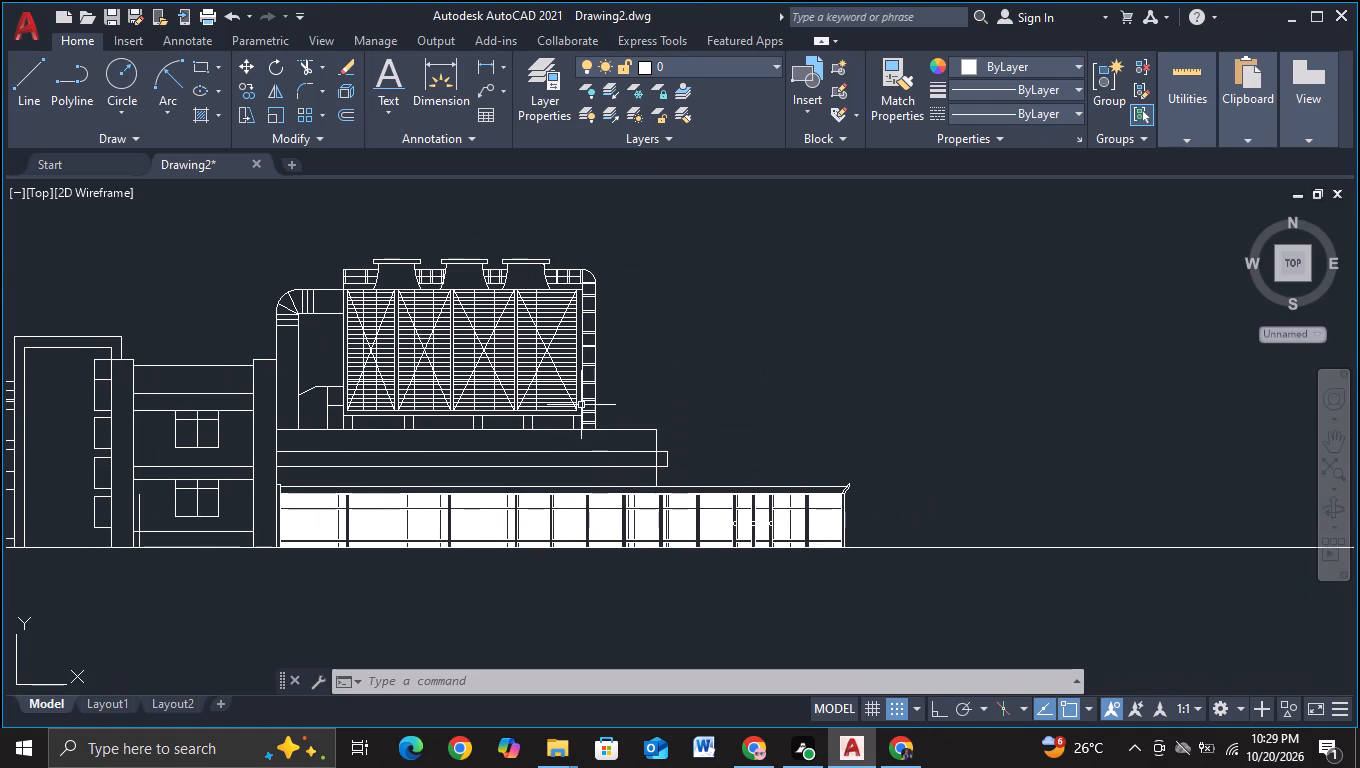
With Ortho on, draw an L-shaped line from the right-hand ladder-like duct's lower outer edge, running horizontally outward and straight up above the fan stacks.
{"action": "left_click", "coordinate": [30, 102]}
{"action": "scroll", "coordinate": [540, 278], "scroll_direction": "up", "scroll_amount": 2}
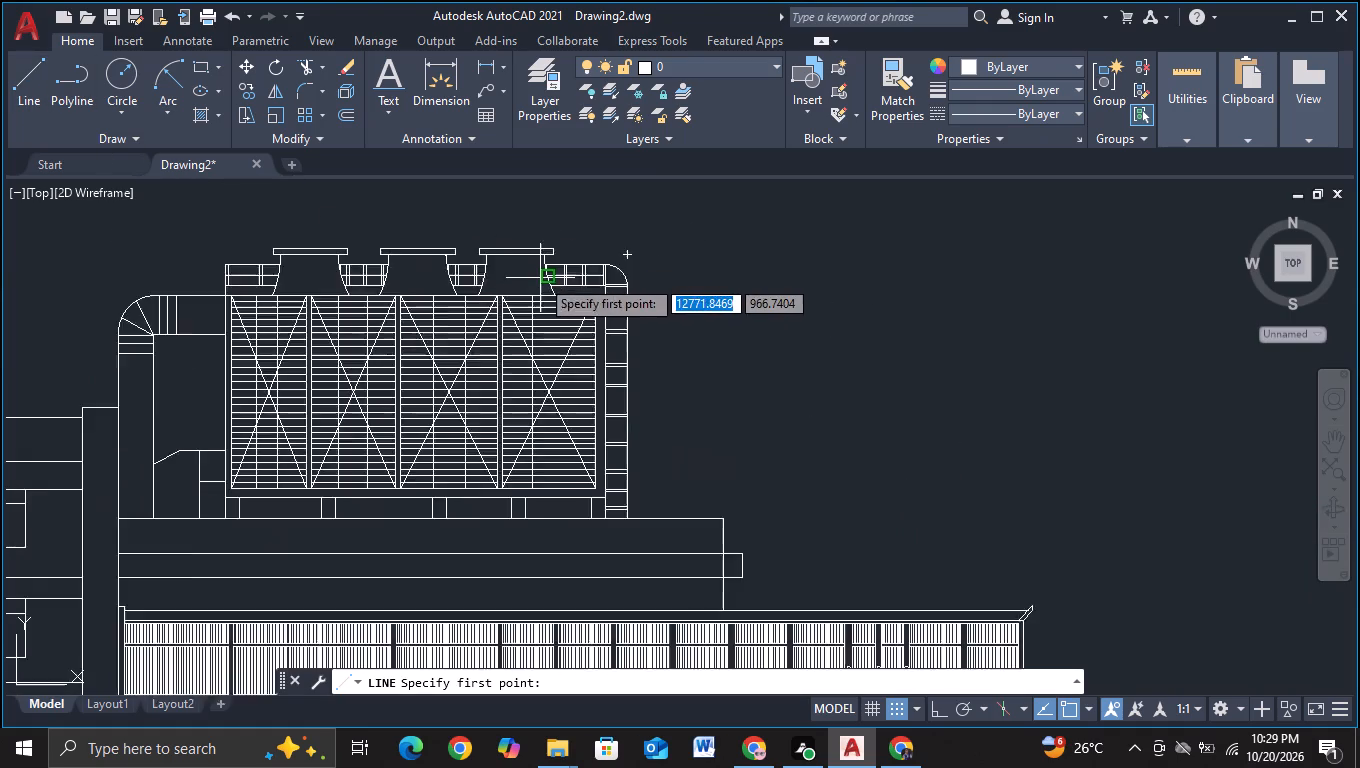
{"action": "scroll", "coordinate": [774, 487], "scroll_direction": "down", "scroll_amount": 3}
{"action": "middle_click_drag", "start_coordinate": [760, 489], "coordinate": [641, 392]}
{"action": "scroll", "coordinate": [630, 387], "scroll_direction": "up", "scroll_amount": 2}
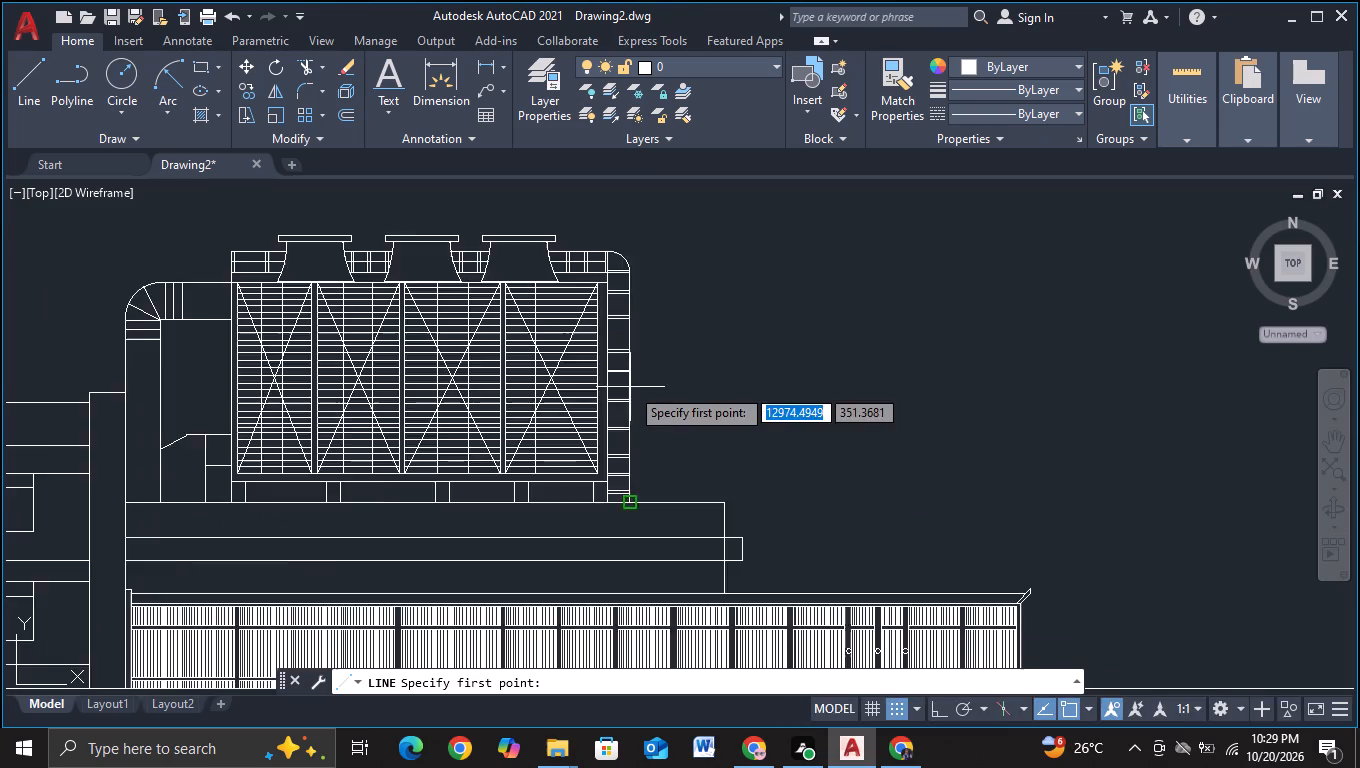
{"action": "scroll", "coordinate": [639, 396], "scroll_direction": "up", "scroll_amount": 1}
{"action": "left_click", "coordinate": [627, 492]}
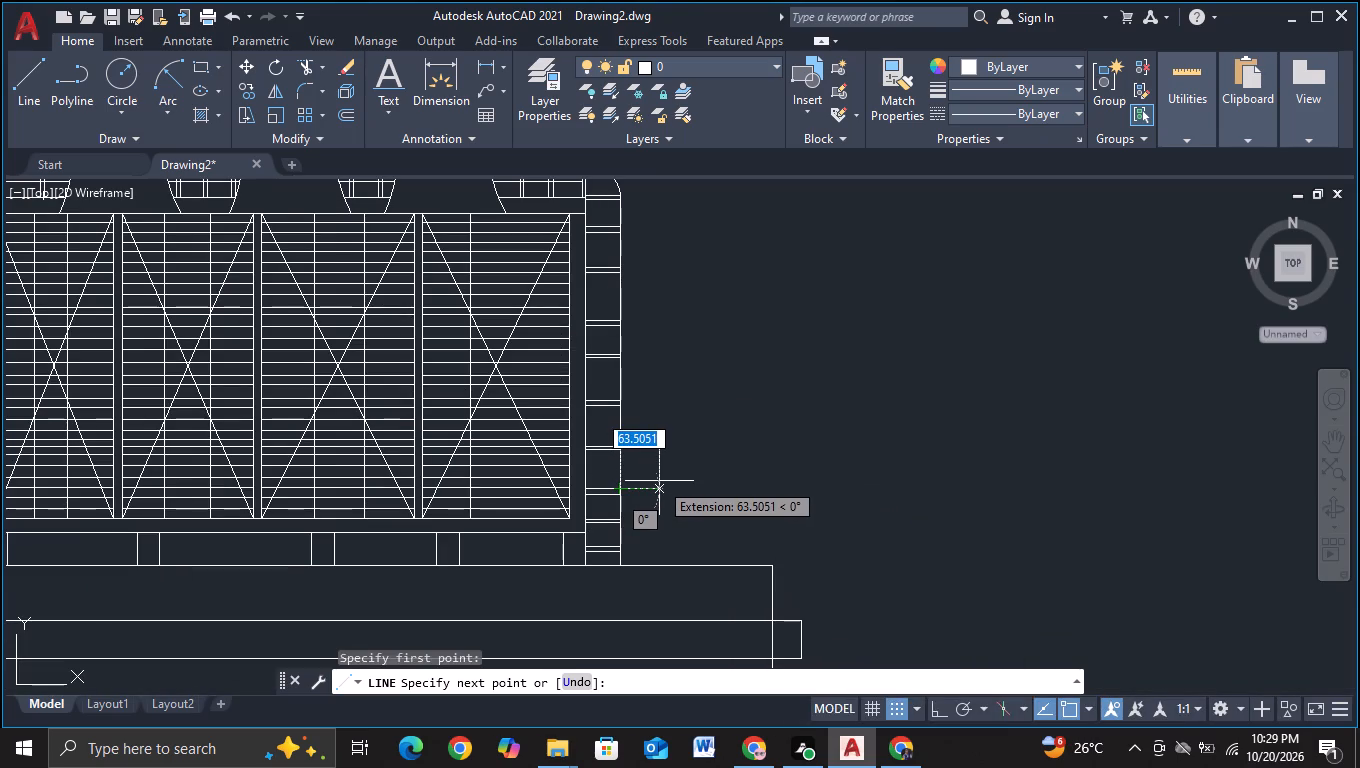
{"action": "key", "text": "F8"}
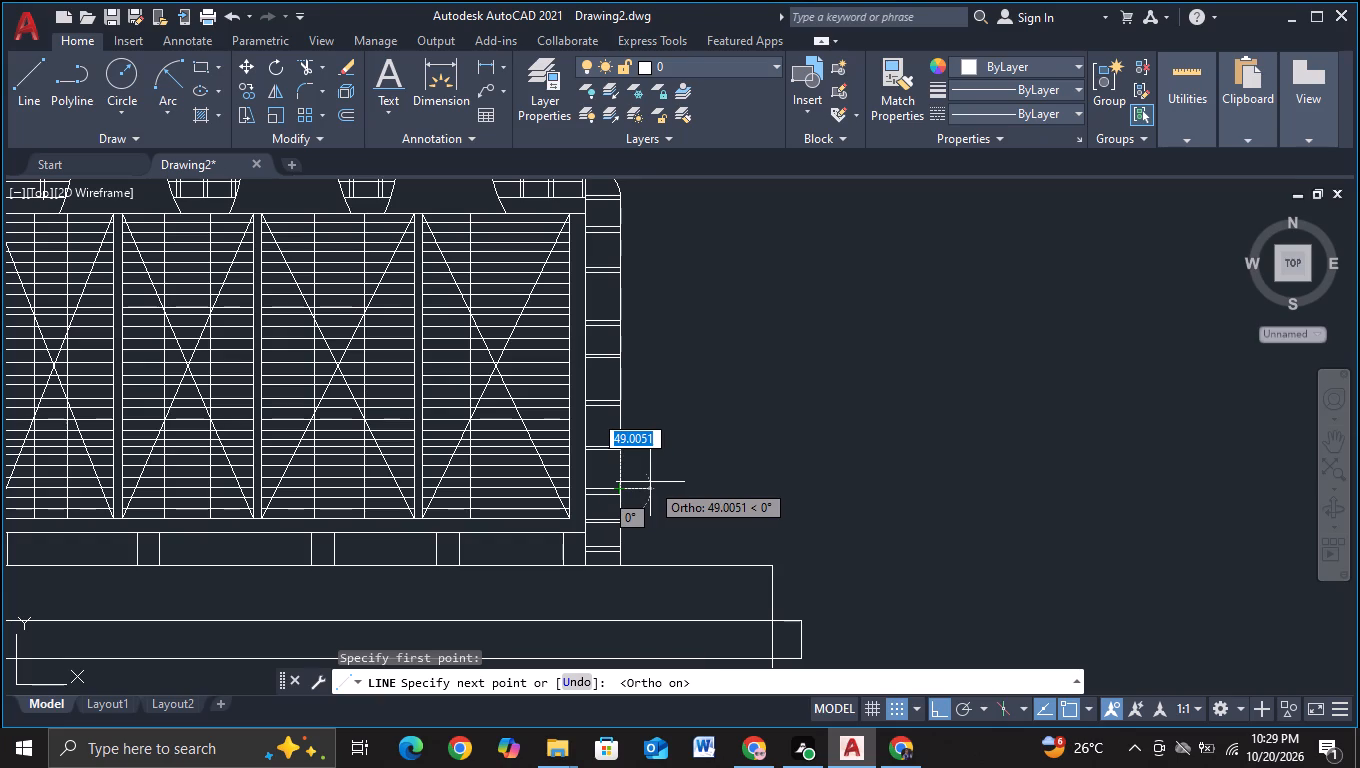
{"action": "key", "text": "Escape"}
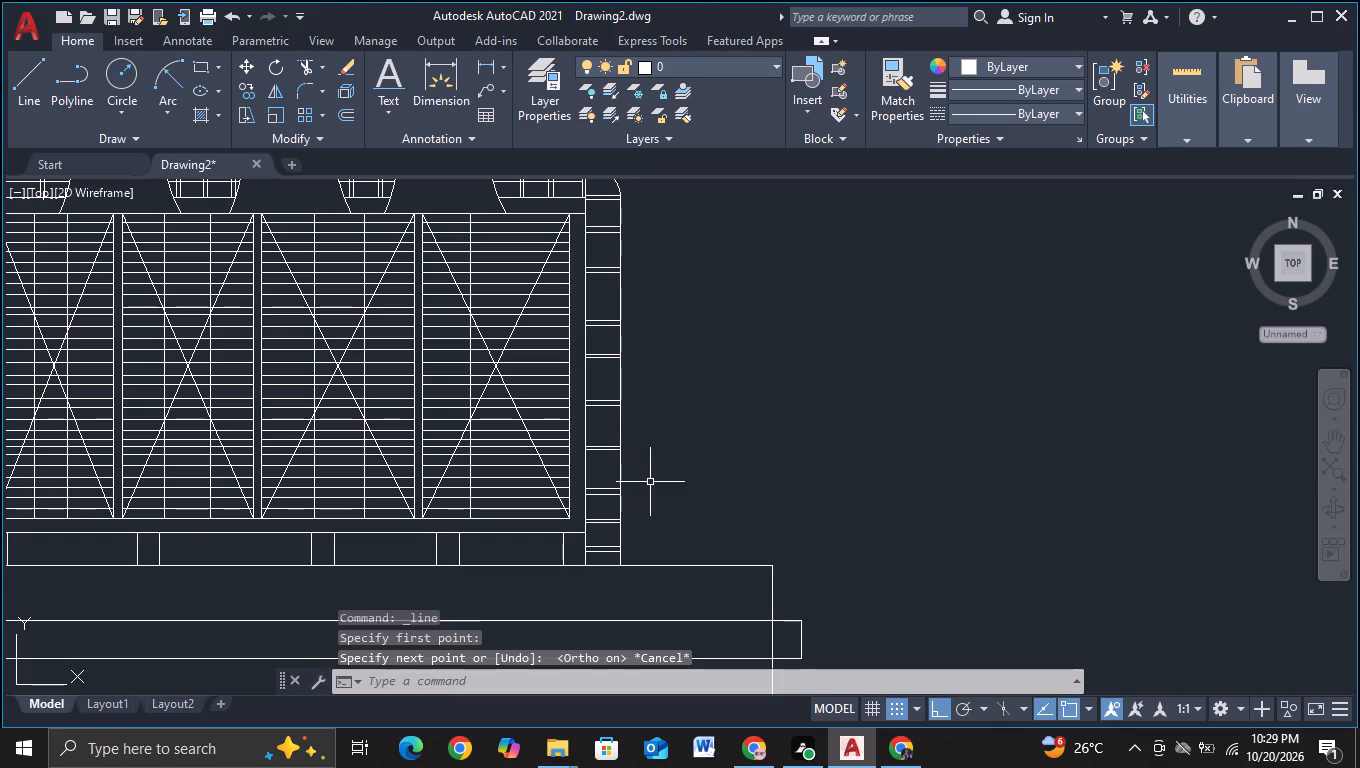
{"action": "left_click", "coordinate": [29, 103]}
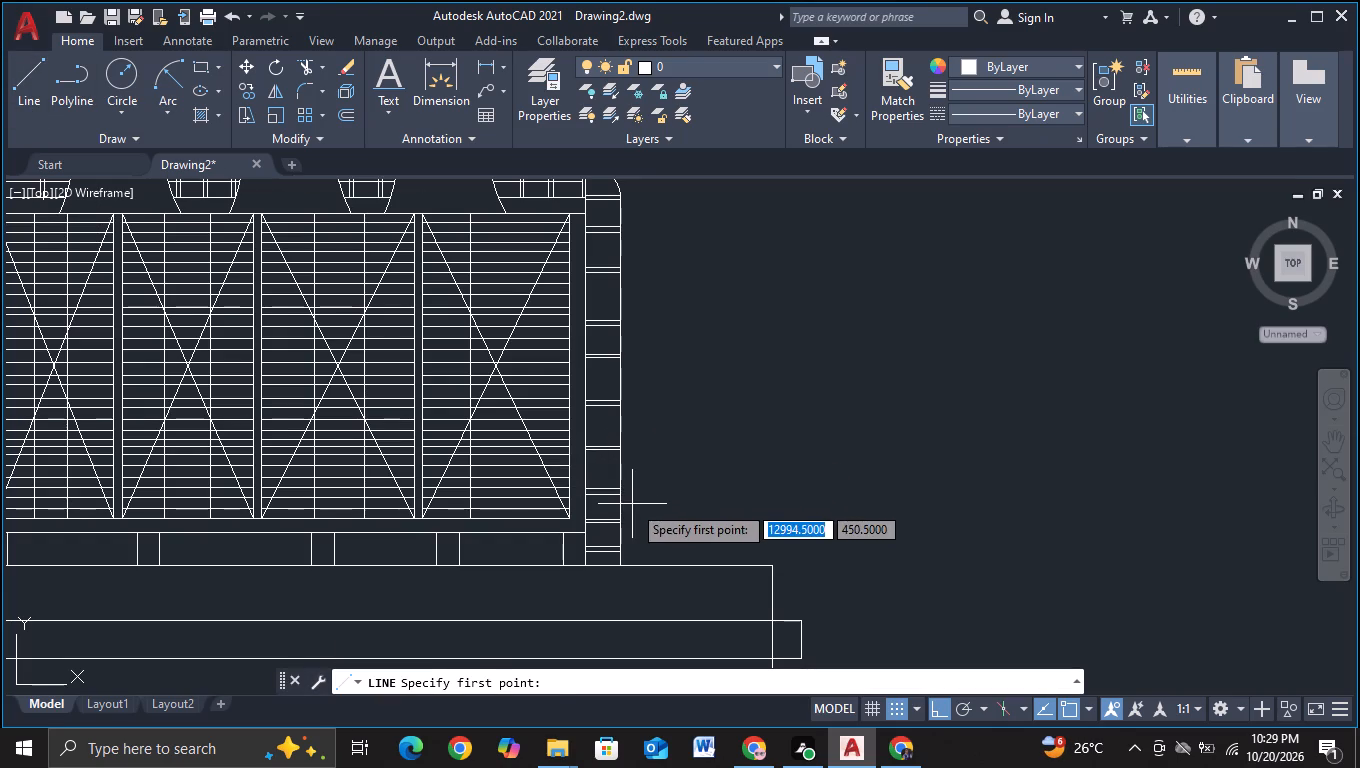
{"action": "left_click", "coordinate": [619, 497]}
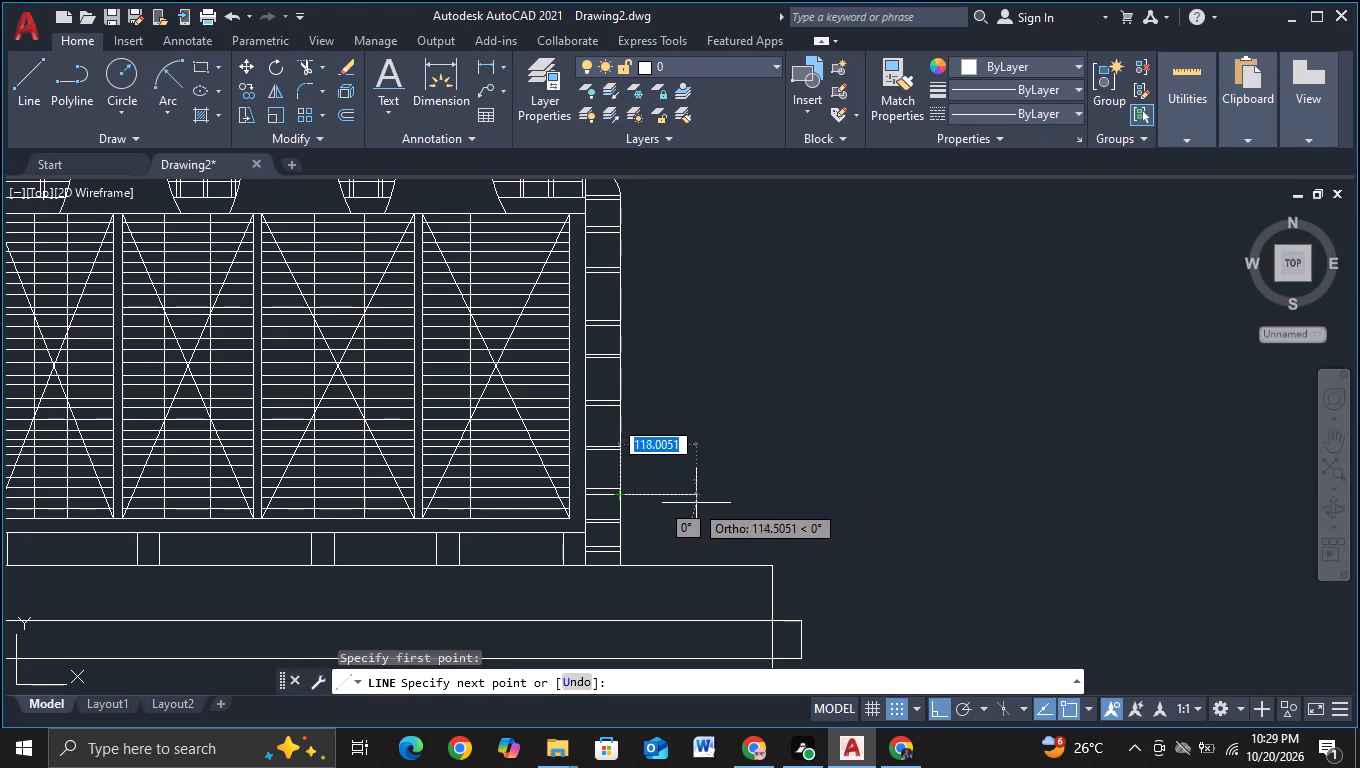
{"action": "left_click", "coordinate": [763, 508]}
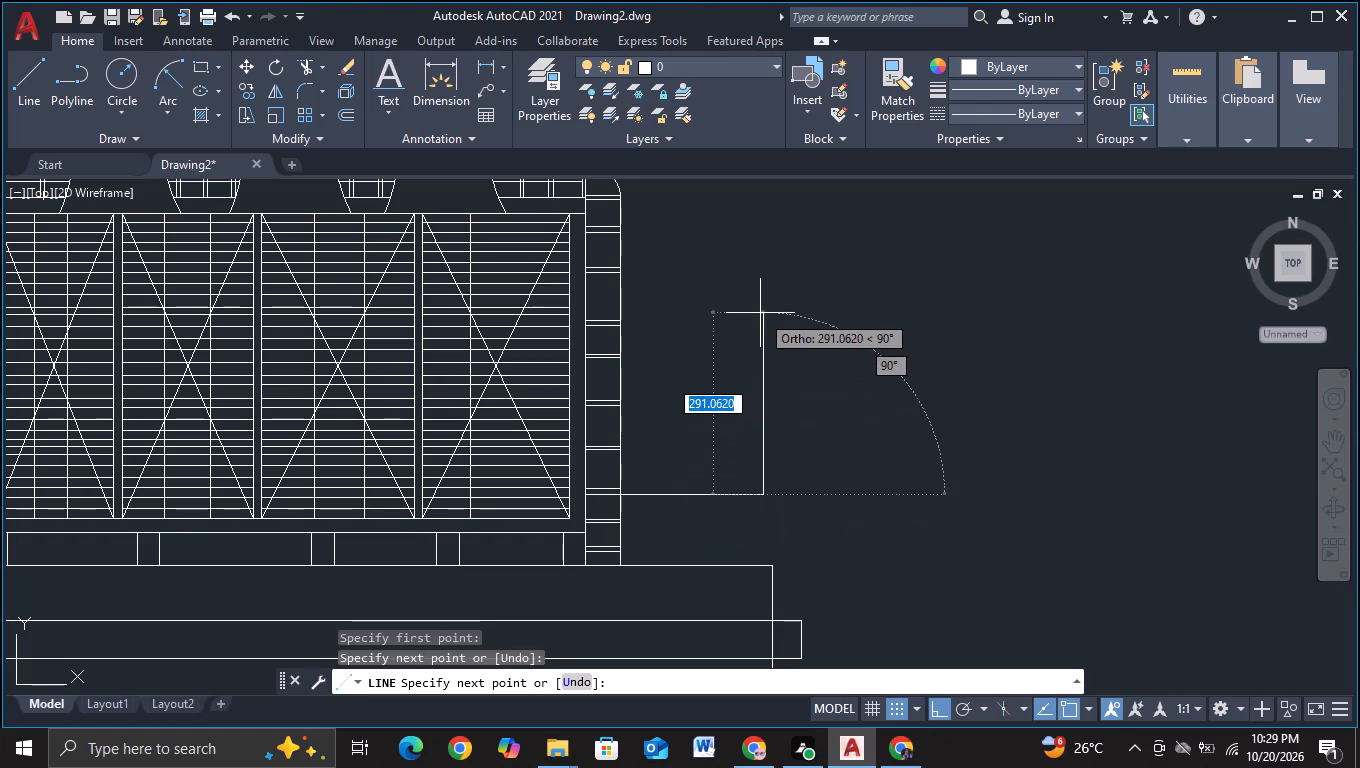
{"action": "middle_click_drag", "start_coordinate": [760, 313], "coordinate": [753, 542]}
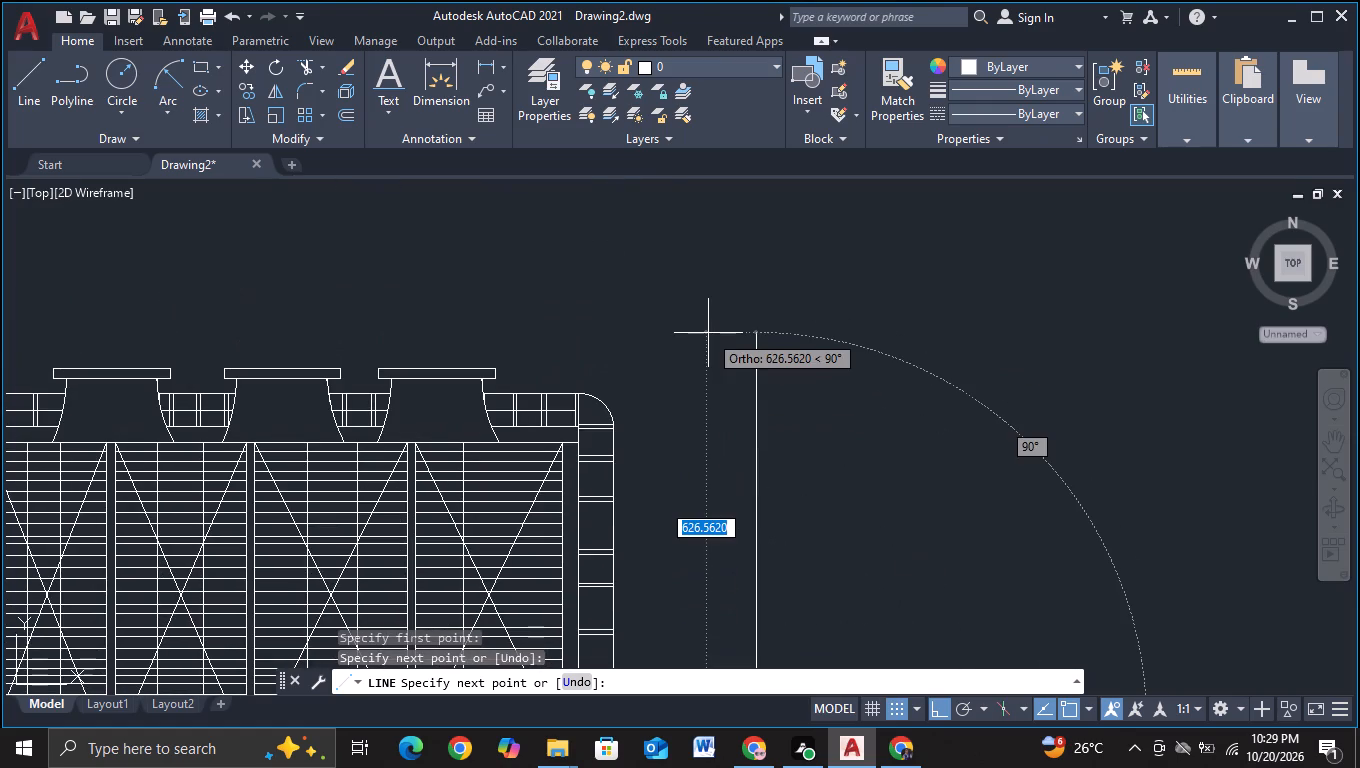
{"action": "left_click", "coordinate": [709, 299]}
{"action": "key", "text": "Escape"}
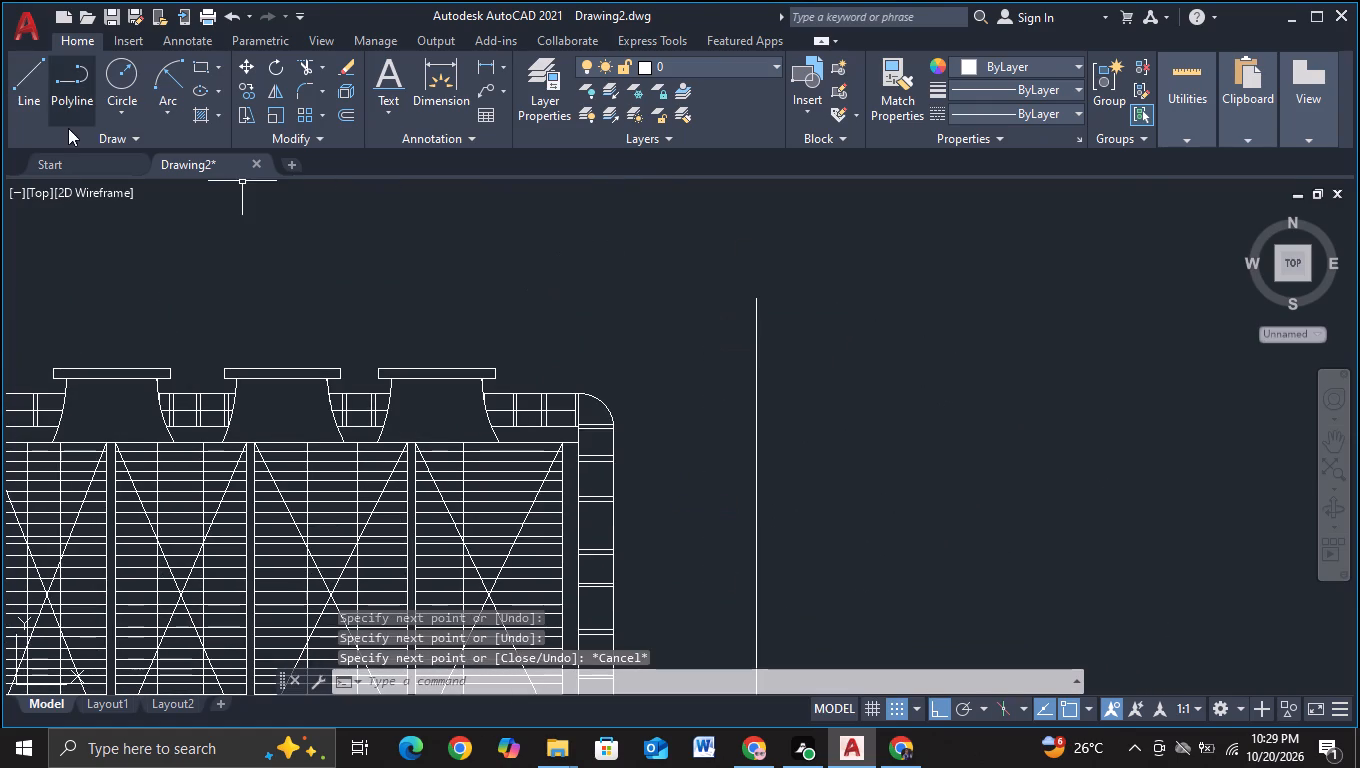
Draw a smaller L-shaped line inside the first, from the duct's outer edge outward and up, and close it across to the outer line's top end.
{"action": "left_click", "coordinate": [40, 108]}
{"action": "middle_click_drag", "start_coordinate": [660, 427], "coordinate": [652, 260]}
{"action": "middle_click_drag", "start_coordinate": [687, 481], "coordinate": [675, 444]}
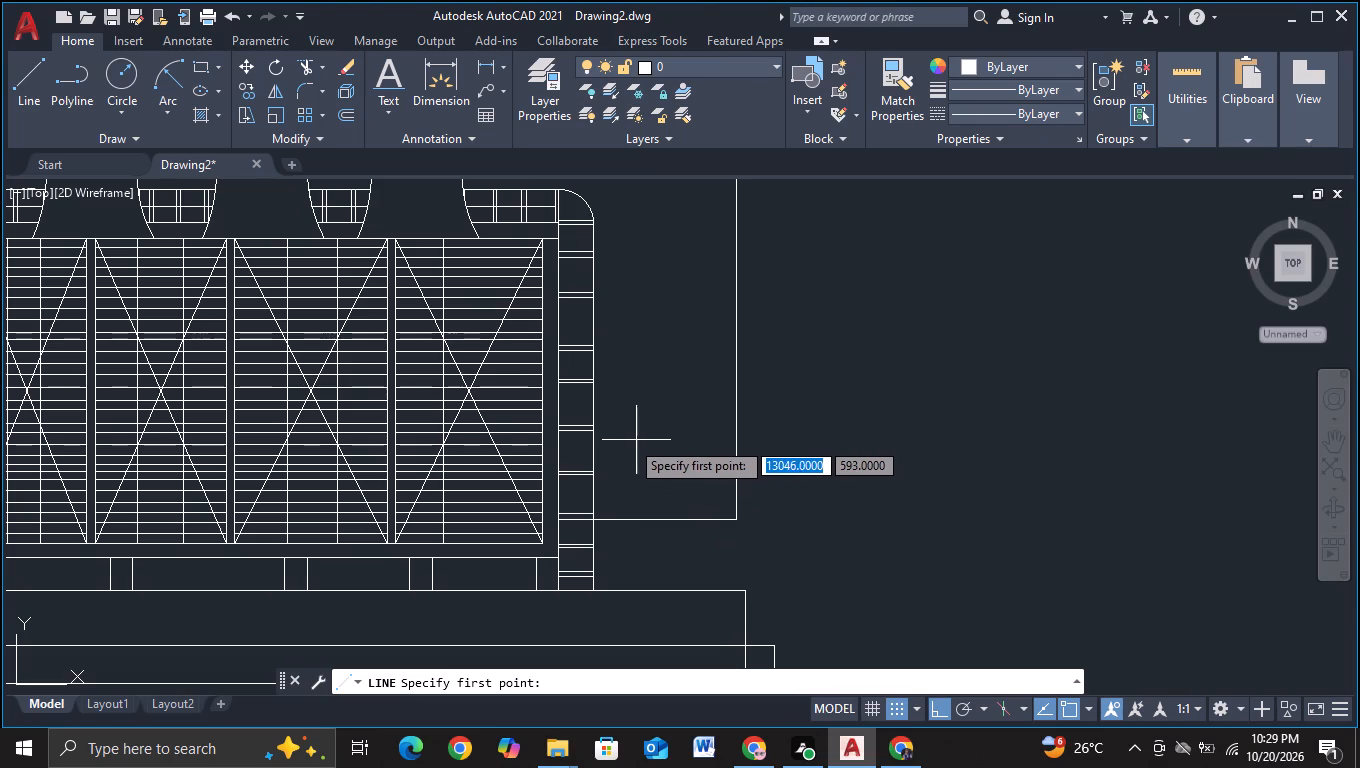
{"action": "left_click", "coordinate": [597, 437]}
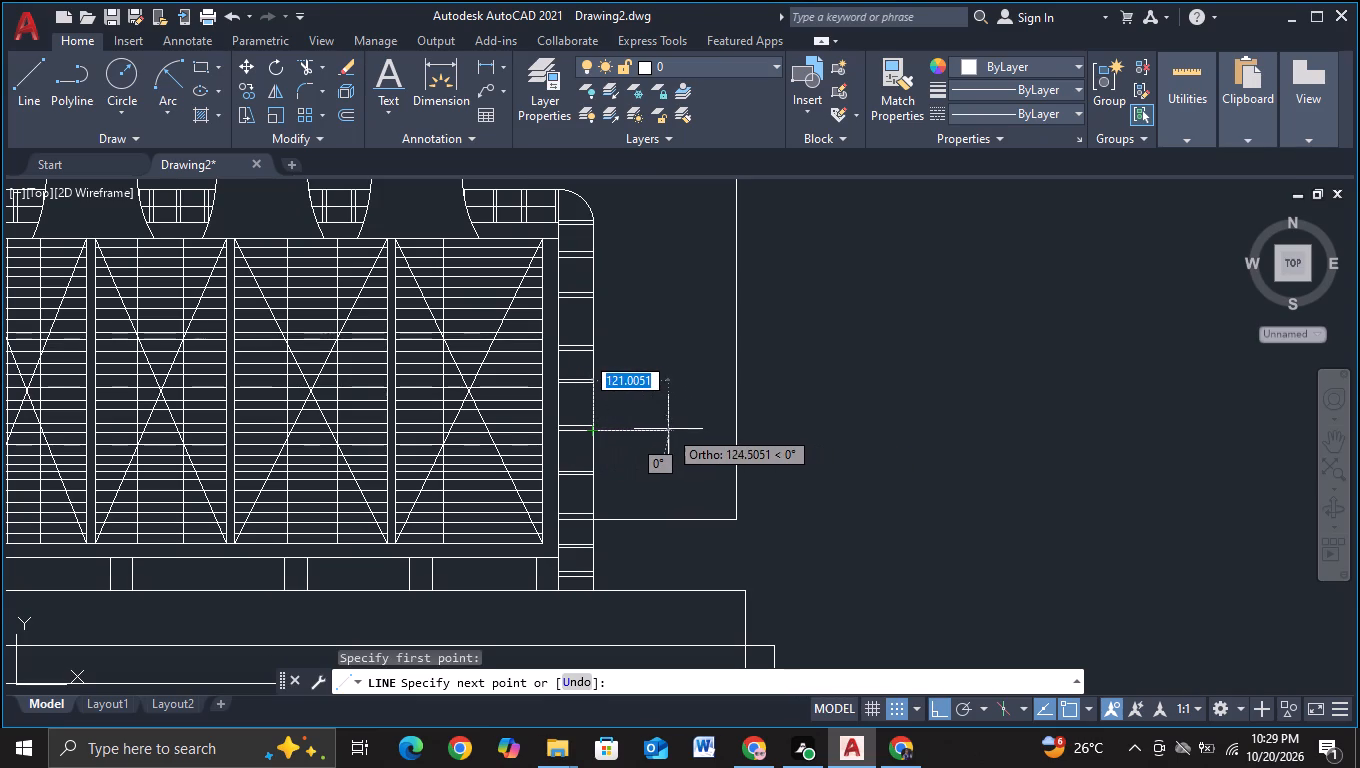
{"action": "left_click", "coordinate": [679, 431]}
{"action": "middle_click_drag", "start_coordinate": [686, 372], "coordinate": [682, 474]}
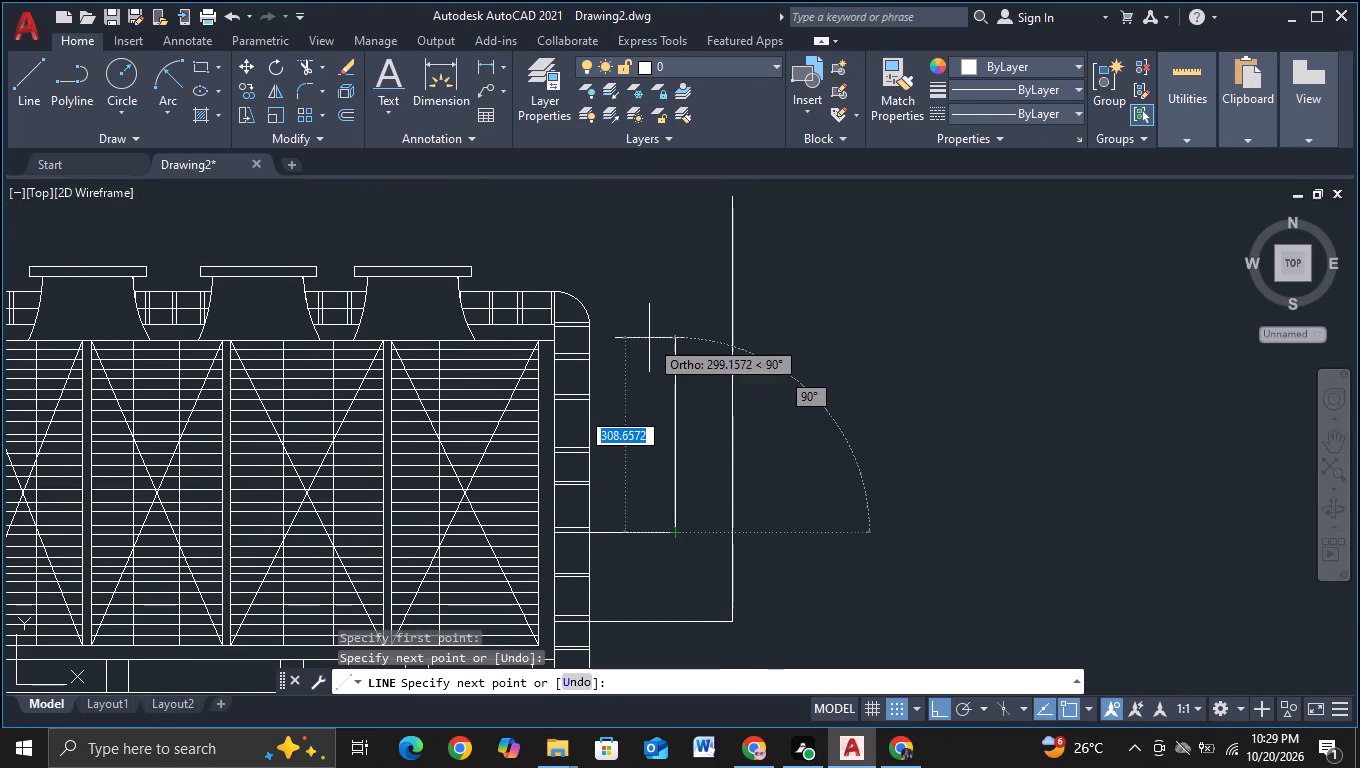
{"action": "middle_click_drag", "start_coordinate": [644, 337], "coordinate": [621, 406]}
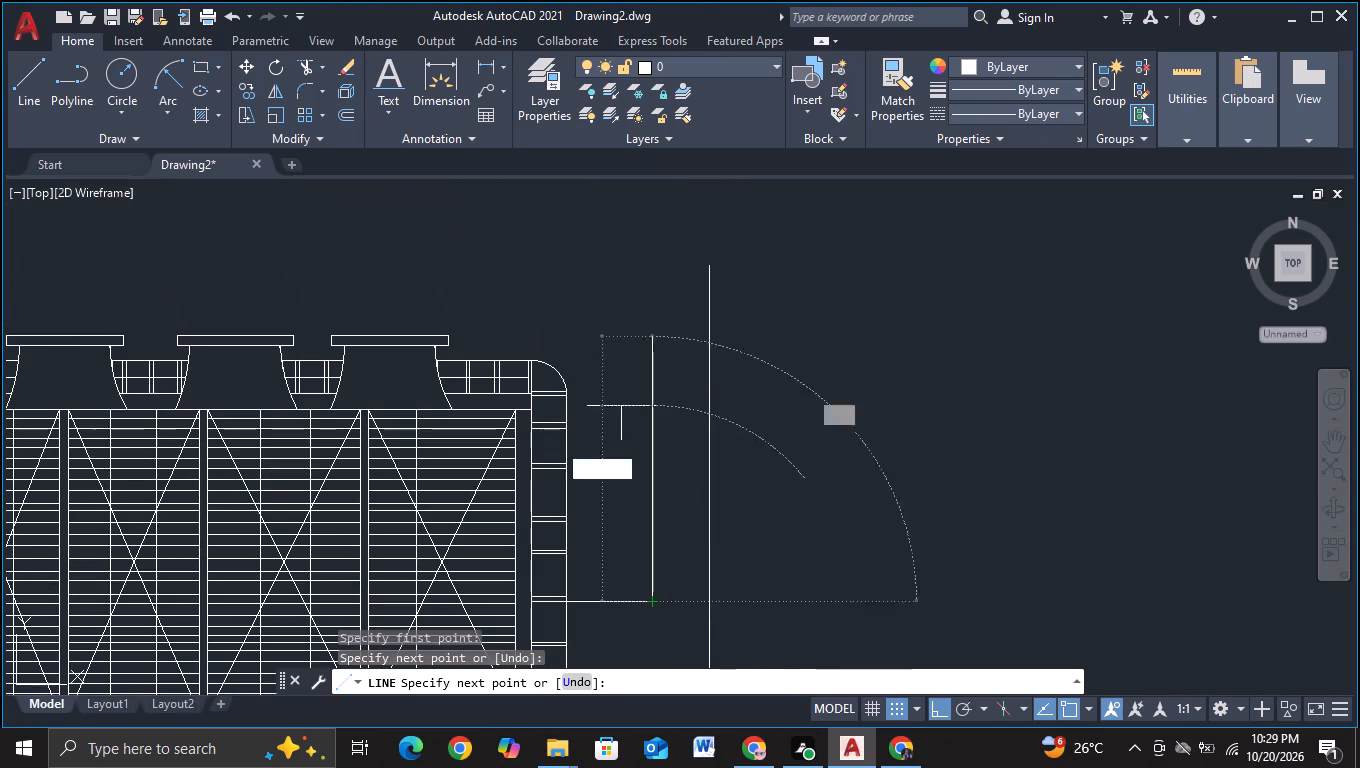
{"action": "left_click", "coordinate": [652, 268]}
{"action": "left_click", "coordinate": [700, 267]}
{"action": "key", "text": "Escape"}
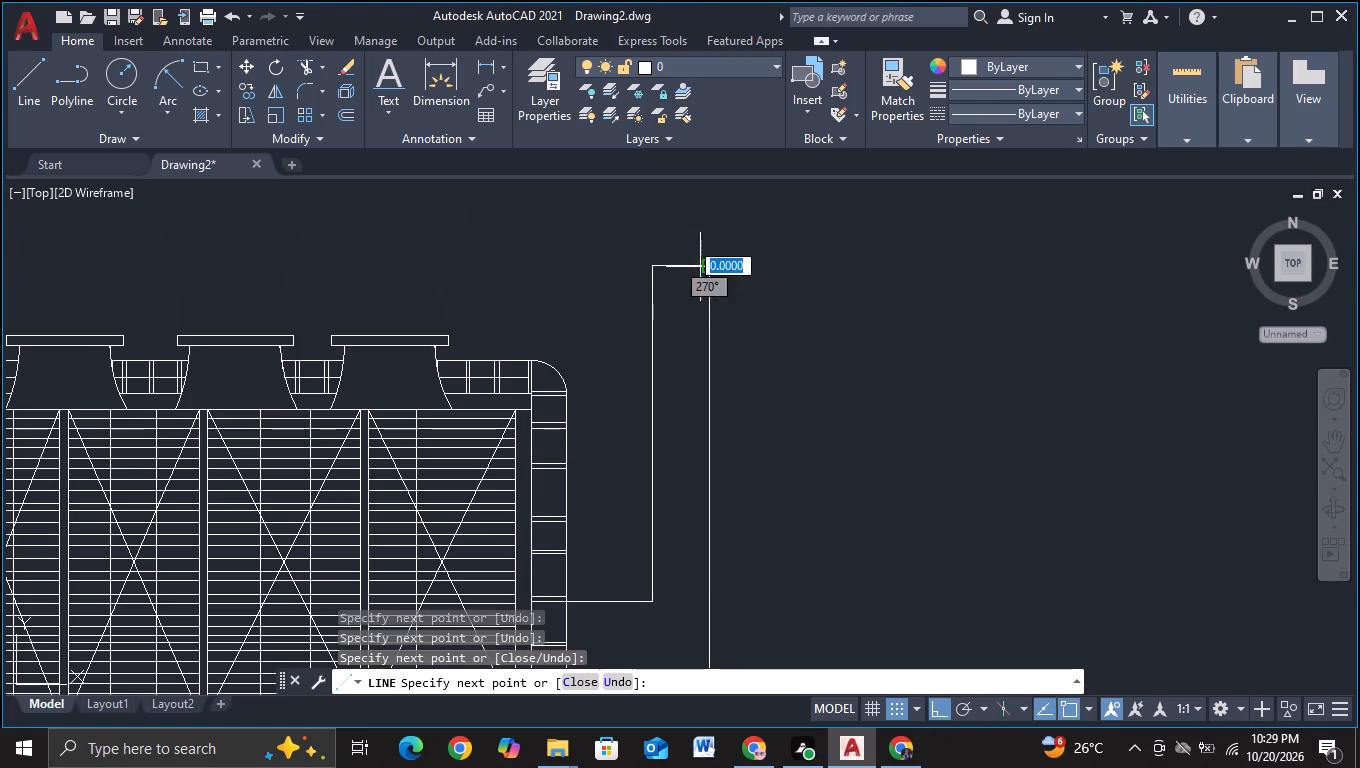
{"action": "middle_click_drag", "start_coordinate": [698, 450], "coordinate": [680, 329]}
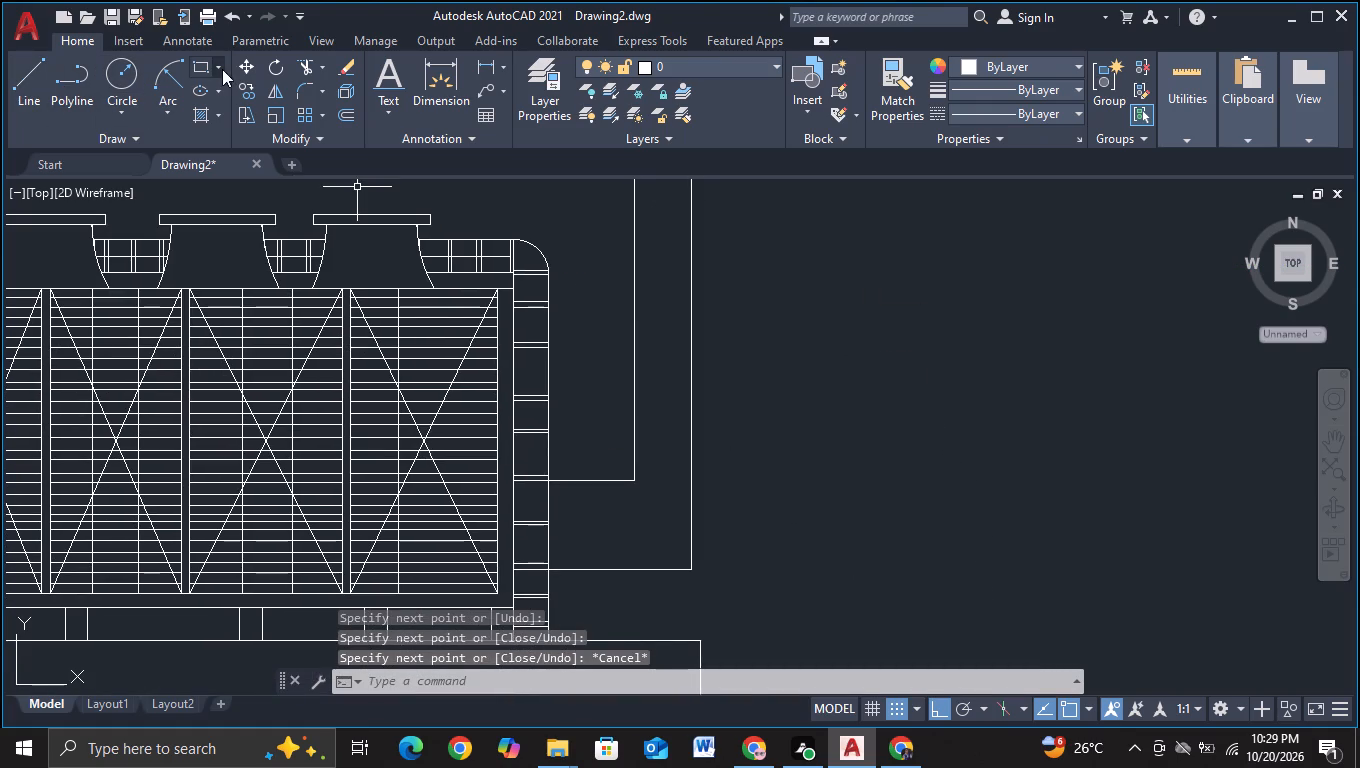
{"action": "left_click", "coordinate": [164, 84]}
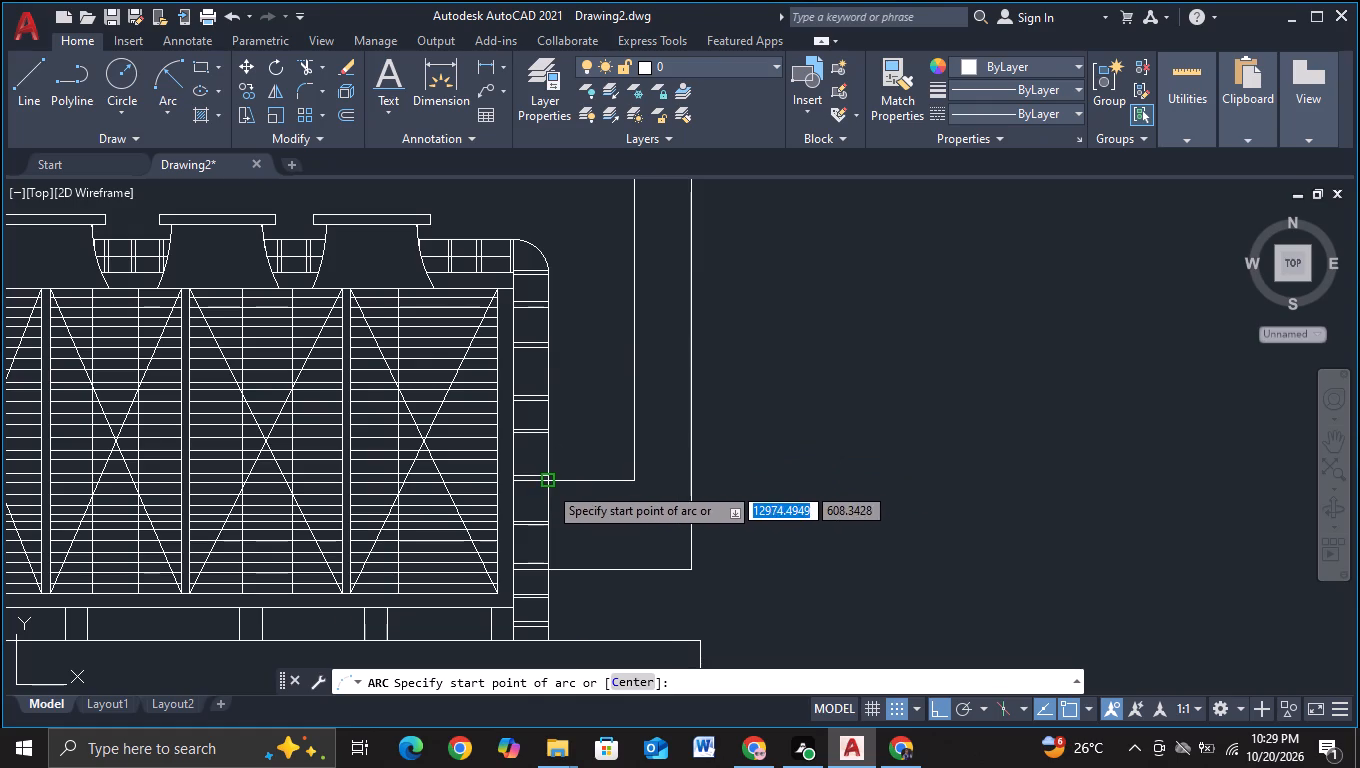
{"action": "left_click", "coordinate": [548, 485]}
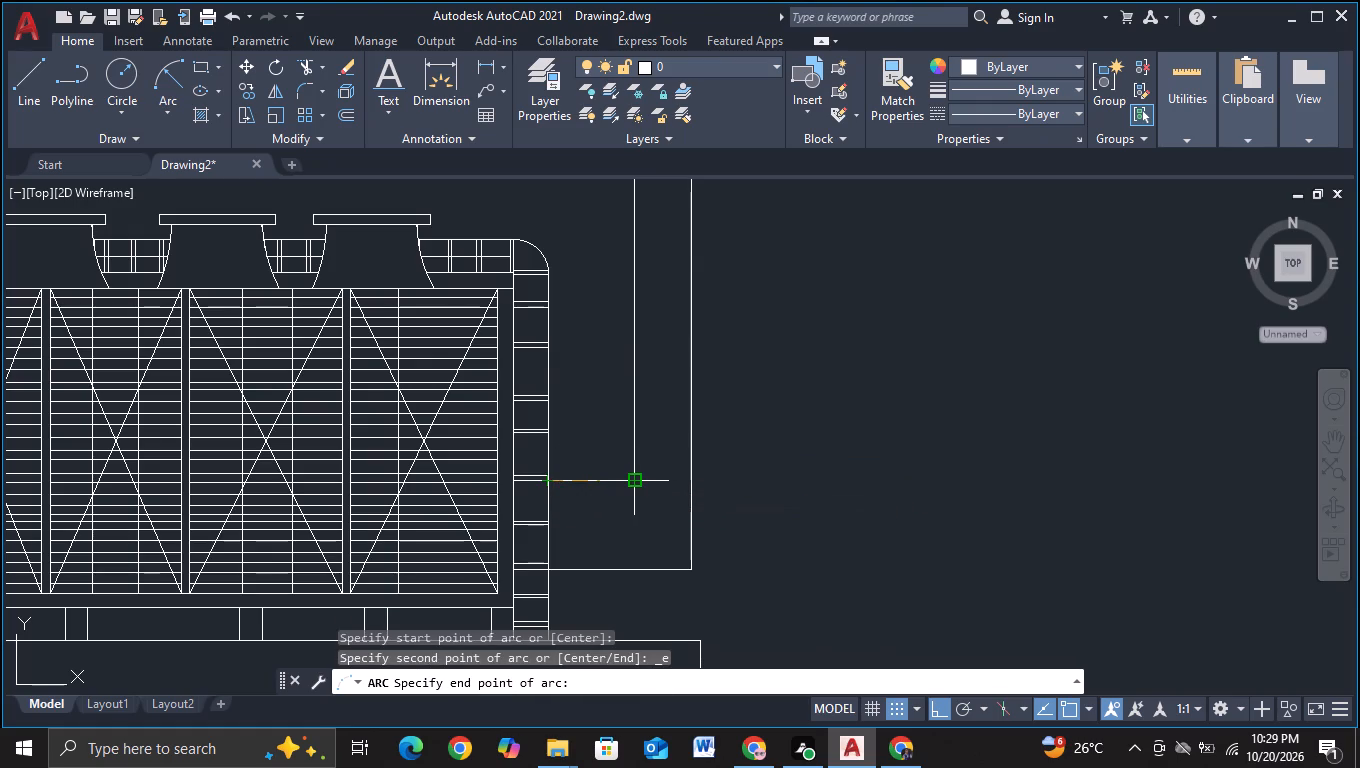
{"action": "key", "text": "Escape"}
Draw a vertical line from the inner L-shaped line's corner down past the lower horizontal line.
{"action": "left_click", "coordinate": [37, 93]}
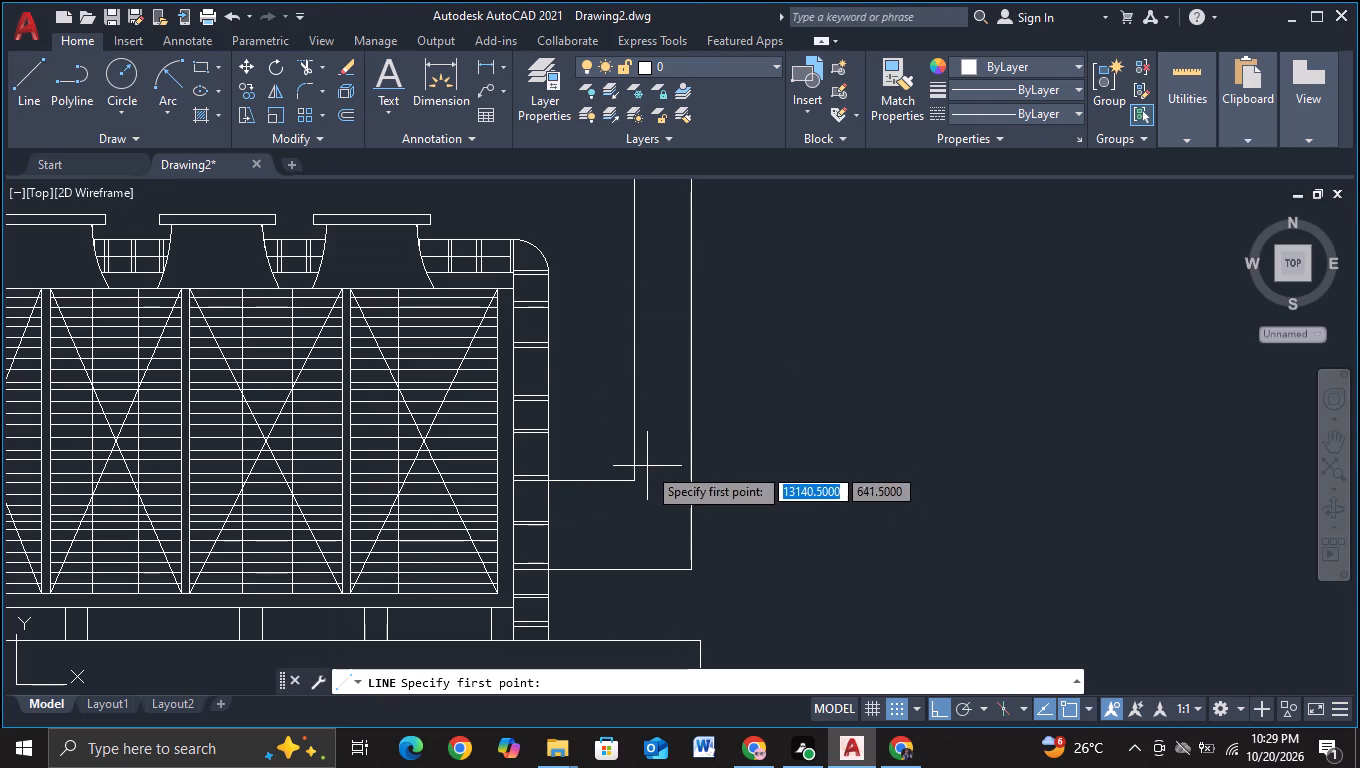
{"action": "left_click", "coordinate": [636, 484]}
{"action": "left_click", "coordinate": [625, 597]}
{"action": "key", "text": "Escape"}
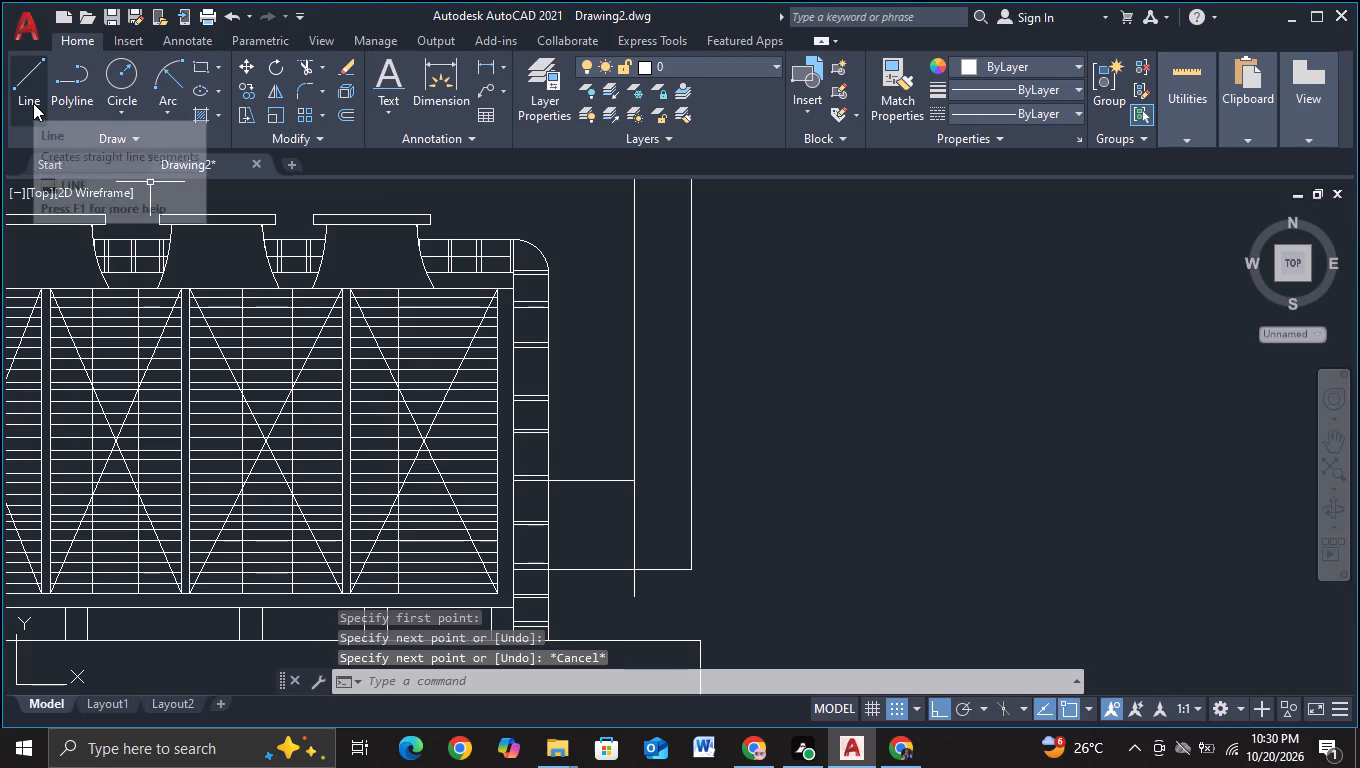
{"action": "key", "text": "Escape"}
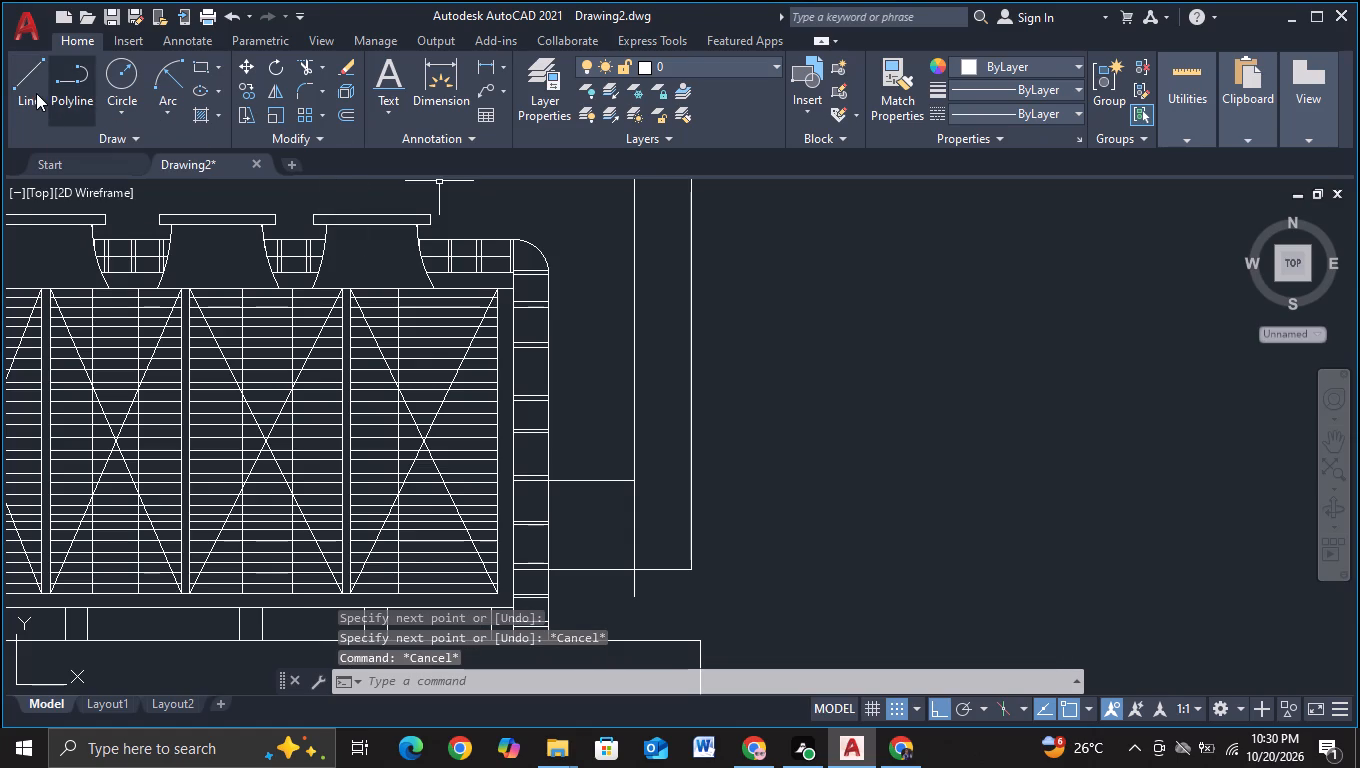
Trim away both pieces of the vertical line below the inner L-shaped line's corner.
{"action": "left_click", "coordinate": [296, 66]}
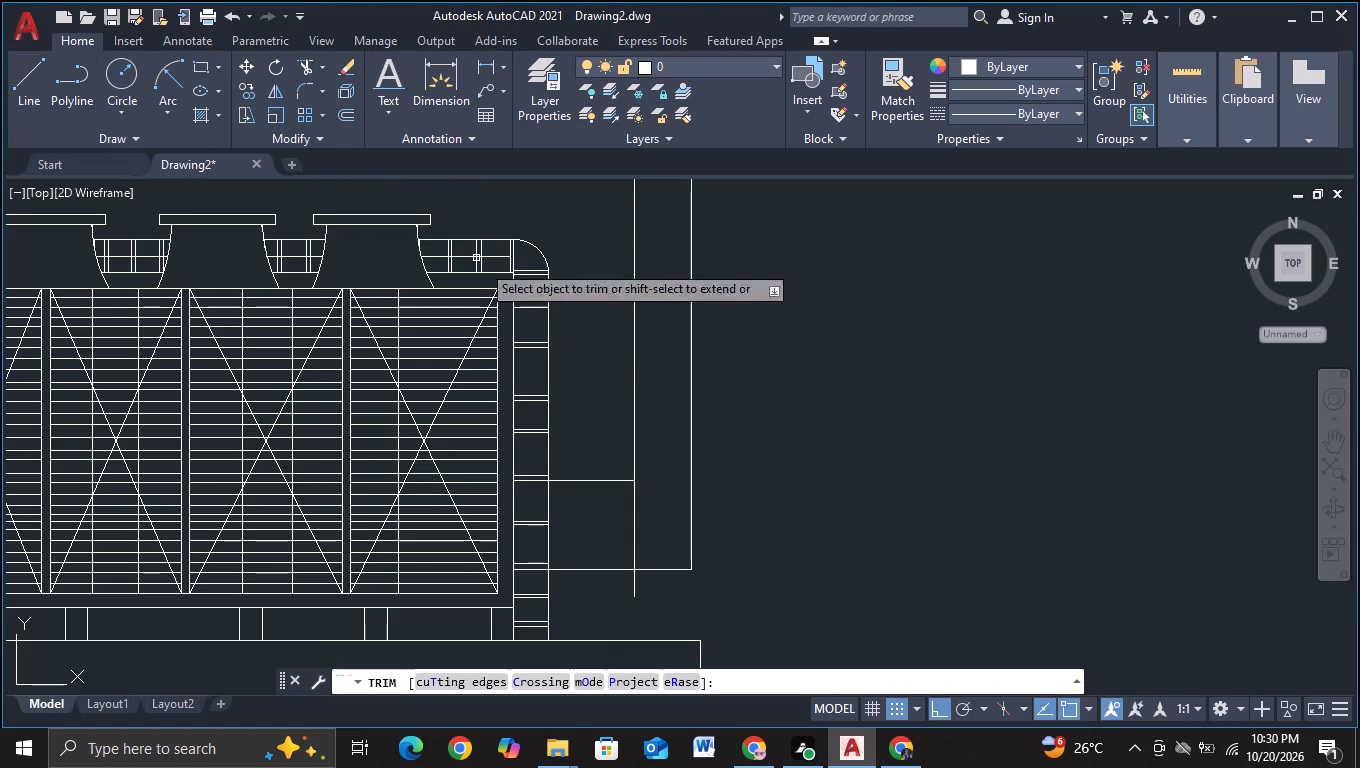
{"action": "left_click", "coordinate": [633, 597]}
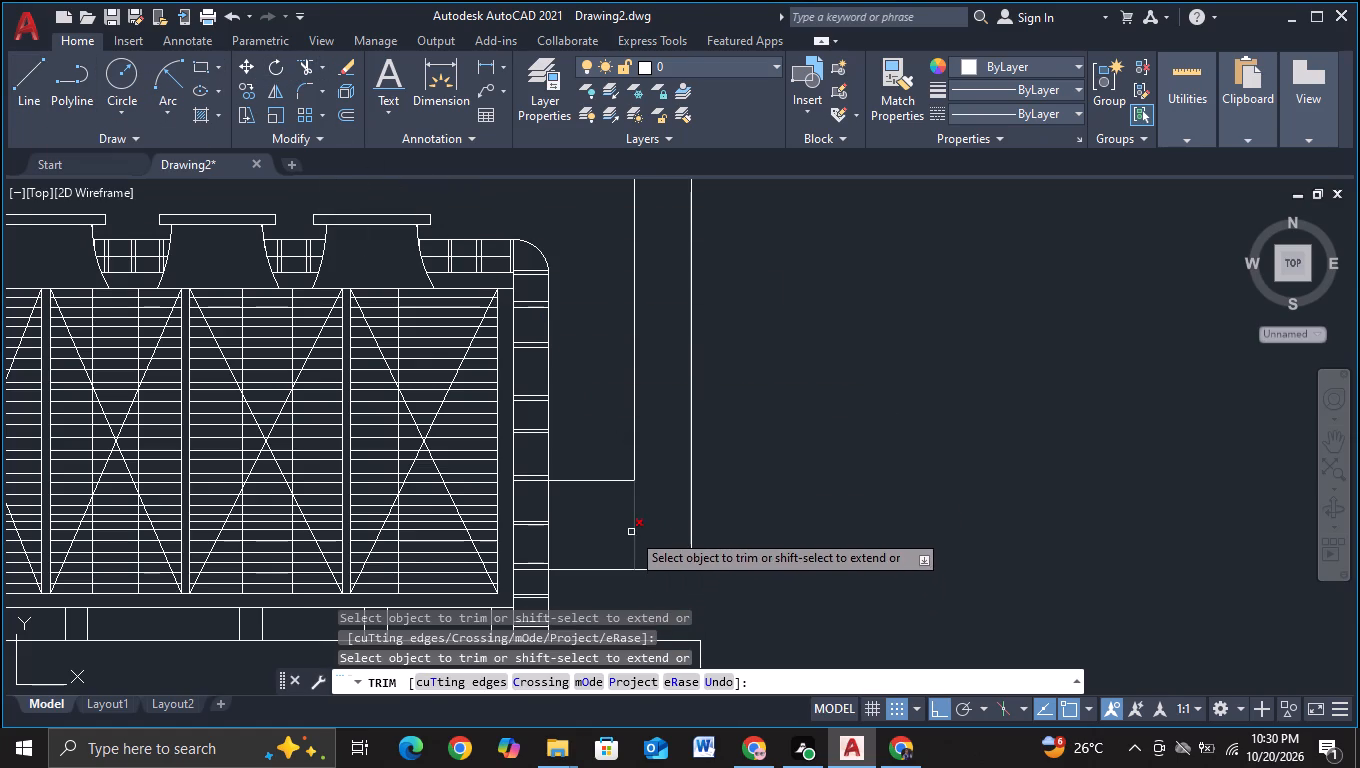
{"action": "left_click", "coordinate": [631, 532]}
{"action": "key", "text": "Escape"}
Draw a short horizontal line across both vertical lines of the L-shaped duct, just above the inner corner.
{"action": "left_click", "coordinate": [16, 80]}
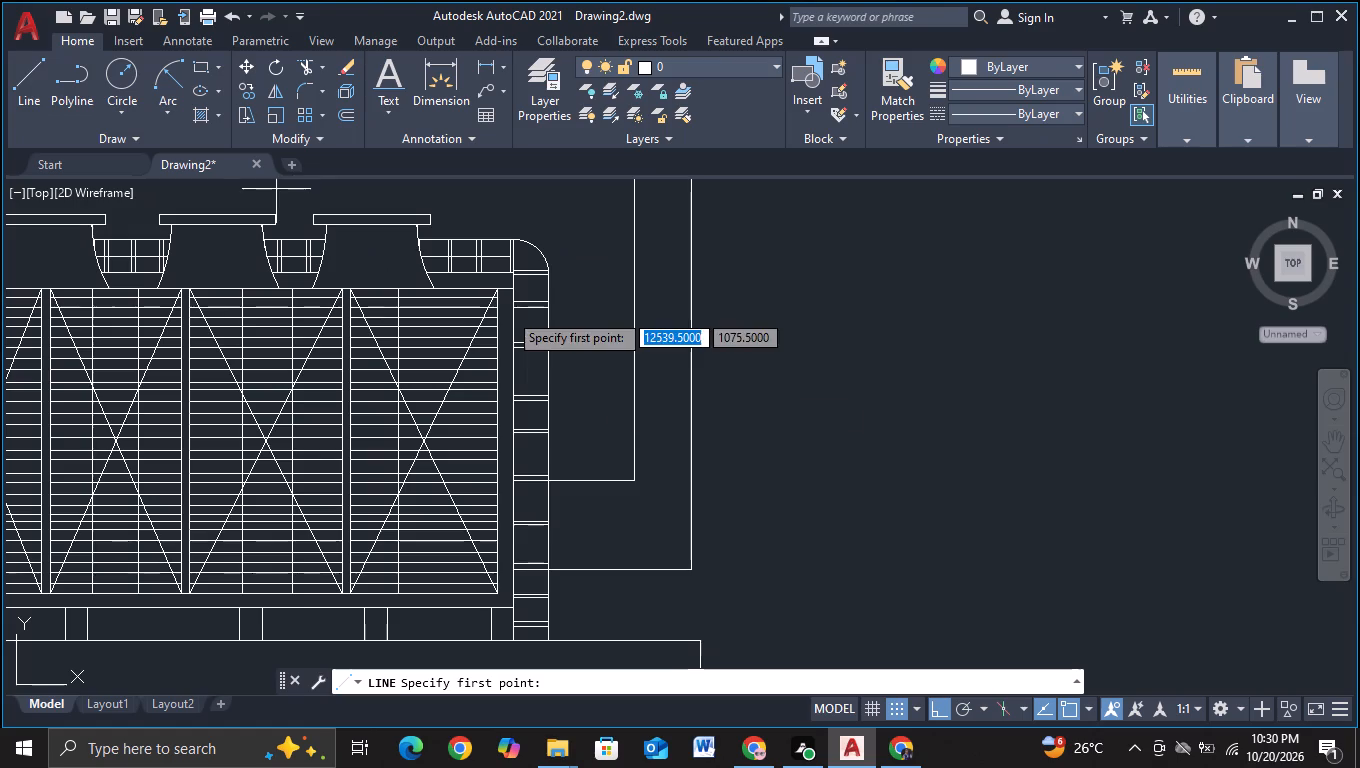
{"action": "left_click", "coordinate": [609, 425]}
{"action": "left_click", "coordinate": [712, 432]}
{"action": "key", "text": "Escape"}
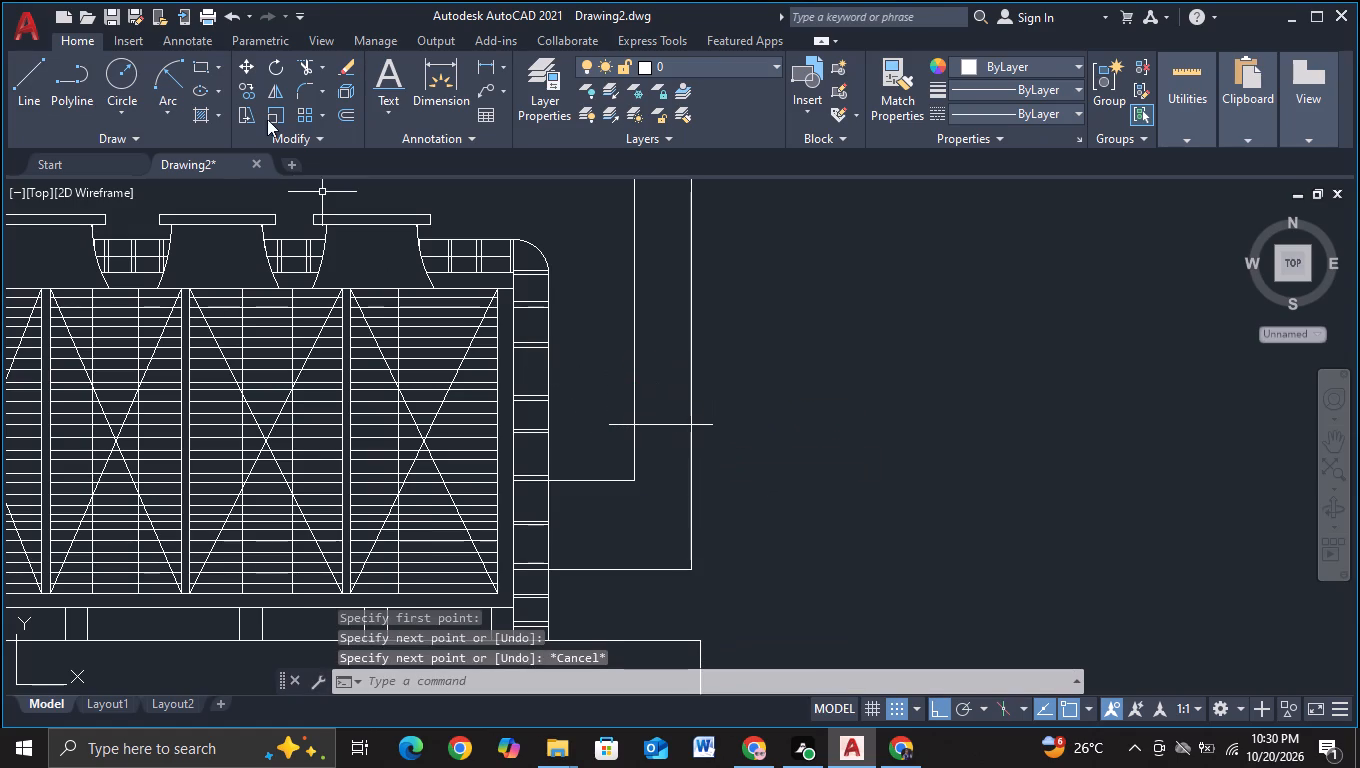
Trim the ends of the short horizontal line that overhang the duct's two vertical lines.
{"action": "left_click", "coordinate": [300, 61]}
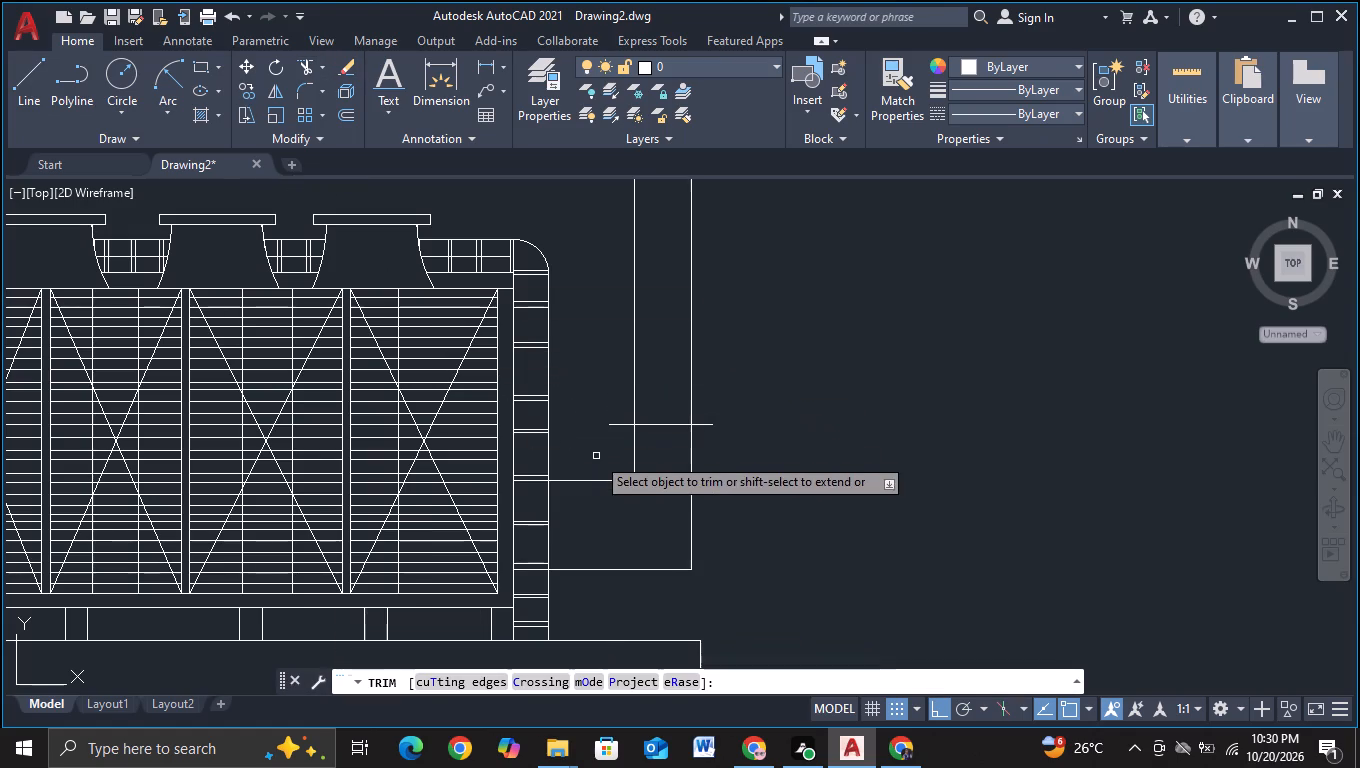
{"action": "left_click", "coordinate": [615, 427]}
{"action": "left_click", "coordinate": [700, 428]}
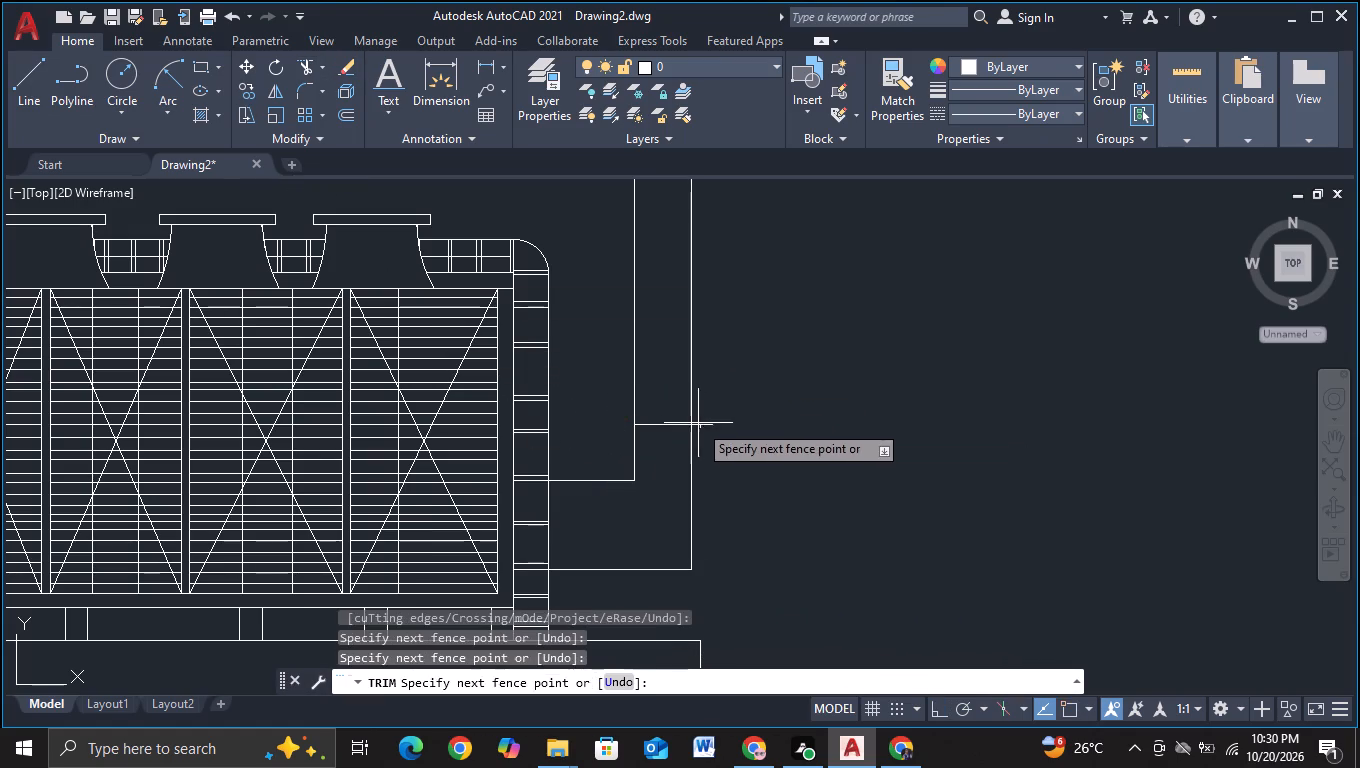
{"action": "left_click", "coordinate": [696, 414]}
{"action": "key", "text": "Escape"}
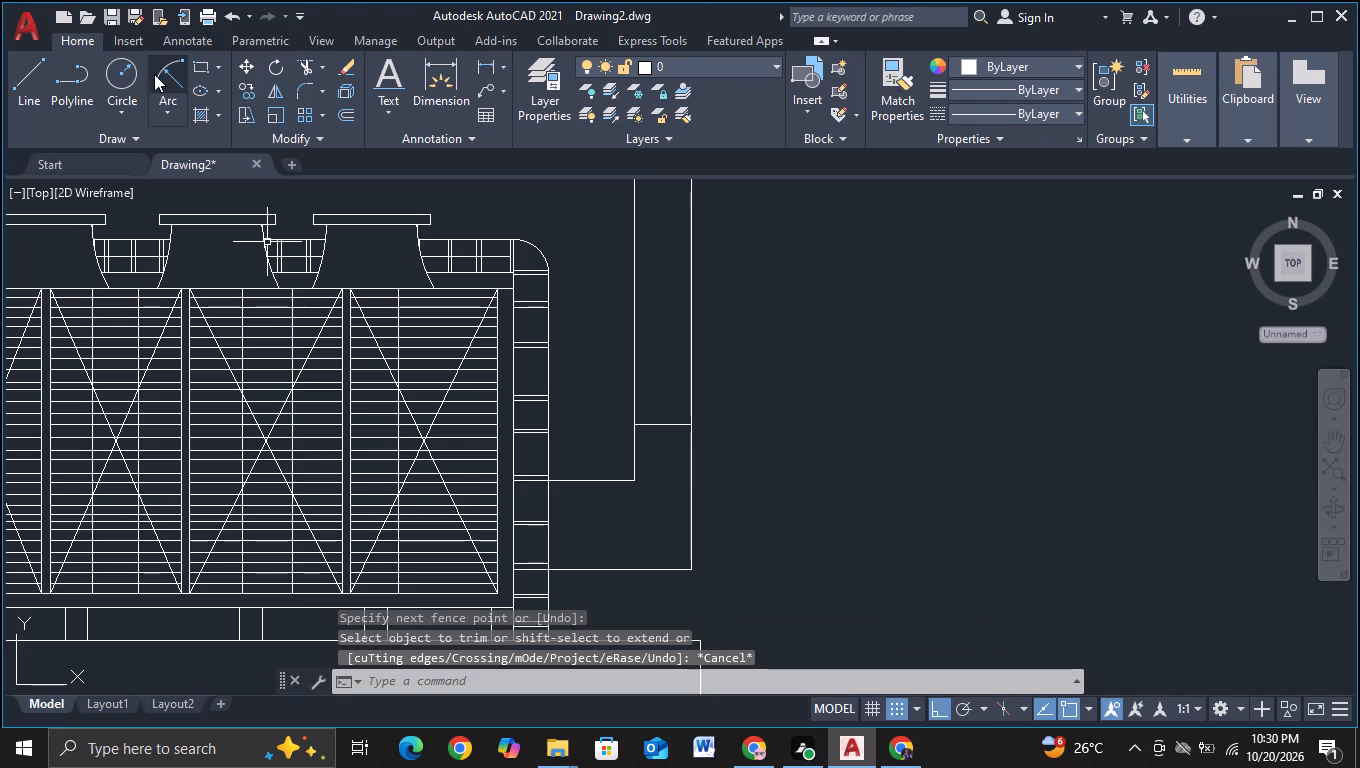
Draw a Start, End, Radius arc of radius 120 from the inner horizontal line's start at the ladder-like duct to the cross line's inner end.
{"action": "left_click", "coordinate": [173, 109]}
{"action": "left_click", "coordinate": [262, 392]}
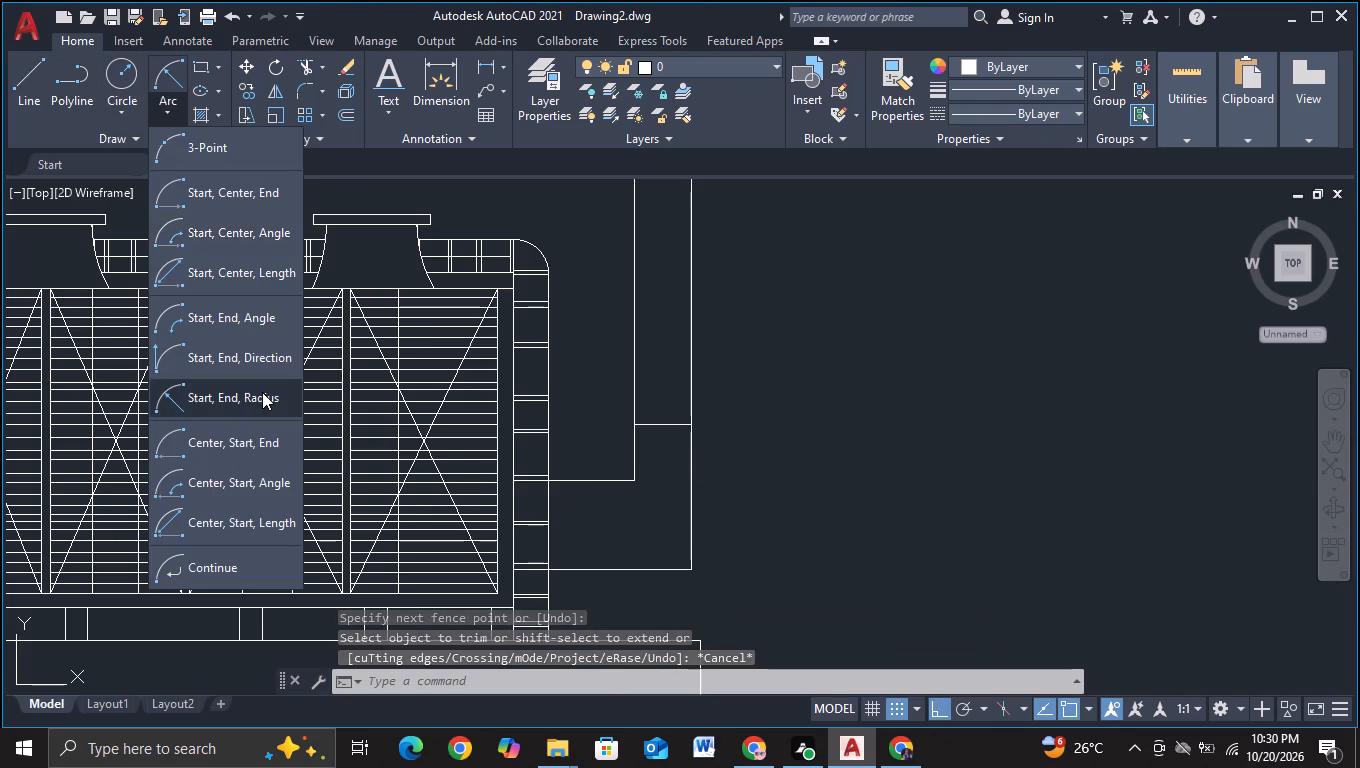
{"action": "left_click", "coordinate": [547, 482]}
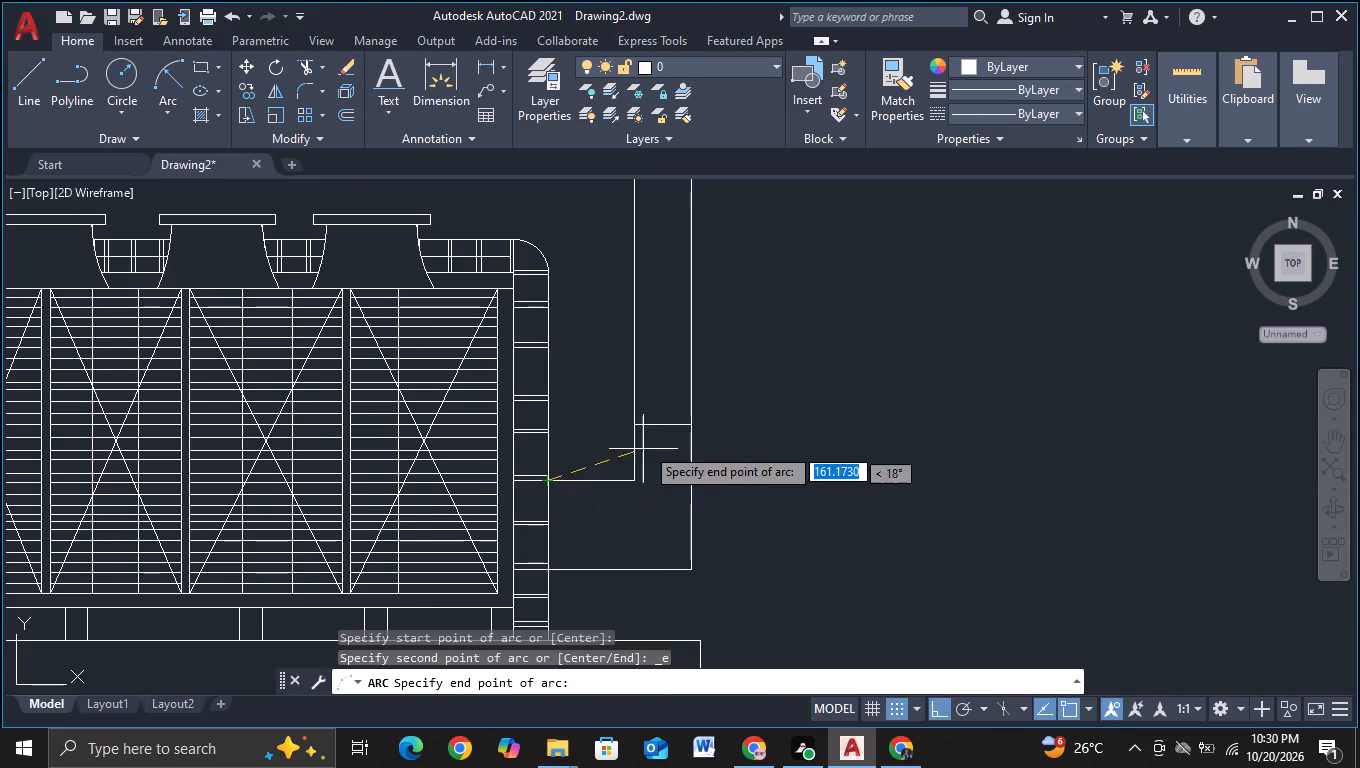
{"action": "left_click", "coordinate": [639, 429]}
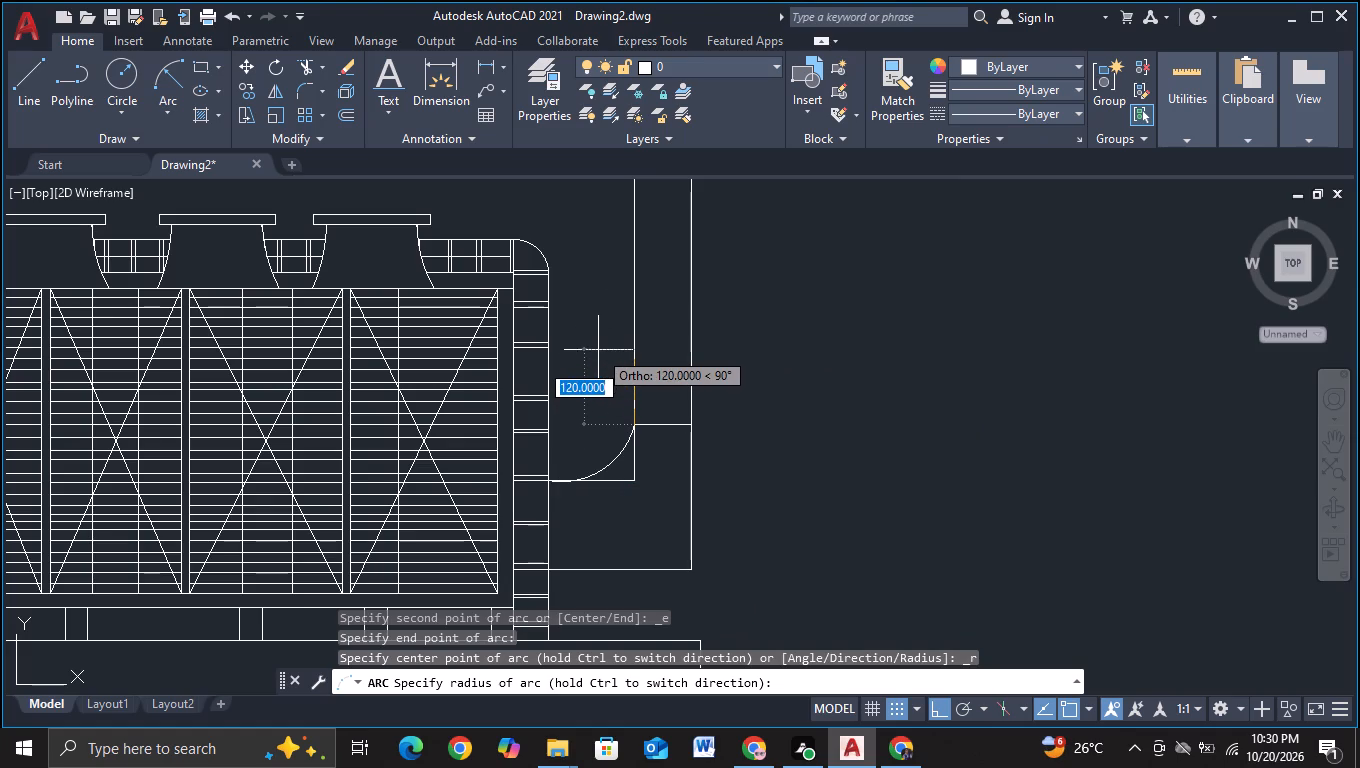
{"action": "left_click", "coordinate": [598, 346]}
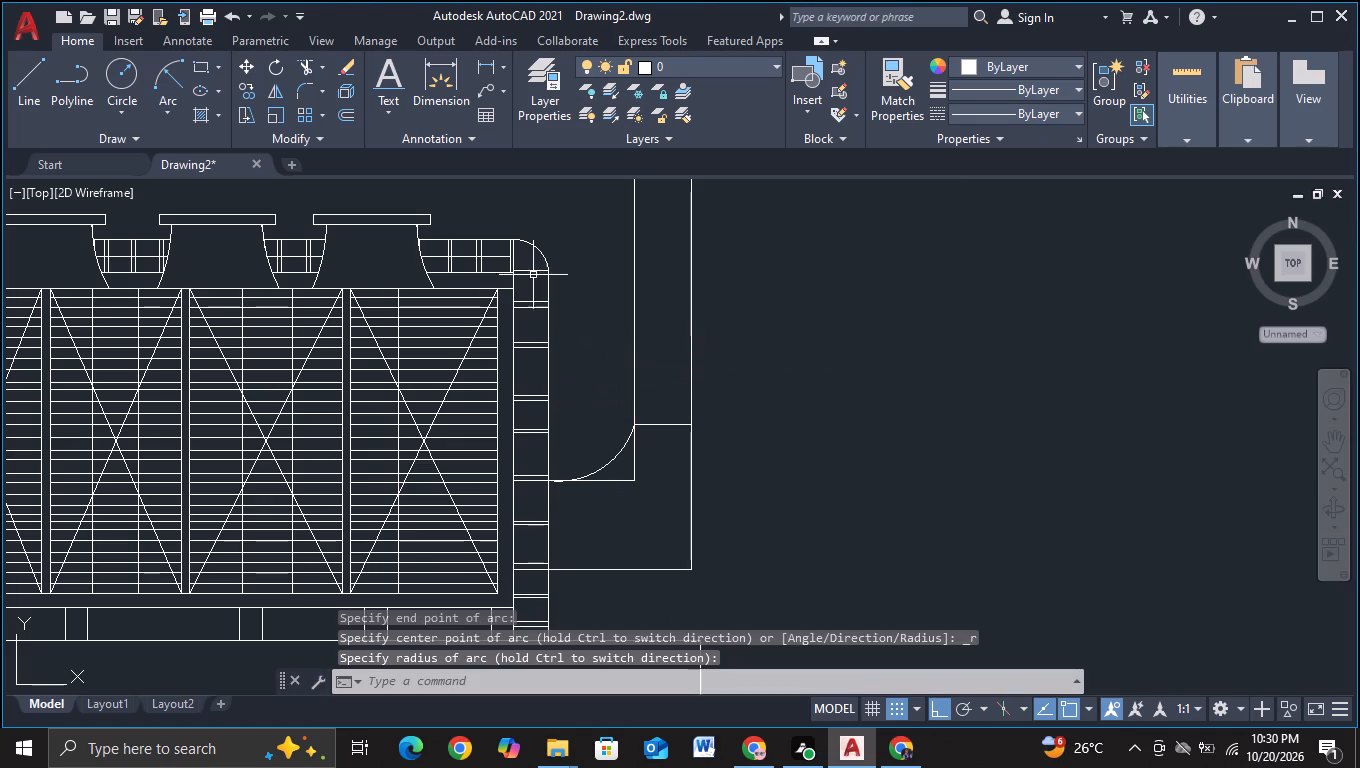
Trim away the inner square corner outside the arc and the arc sliver below the inner horizontal line.
{"action": "left_click", "coordinate": [306, 80]}
{"action": "left_click", "coordinate": [300, 71]}
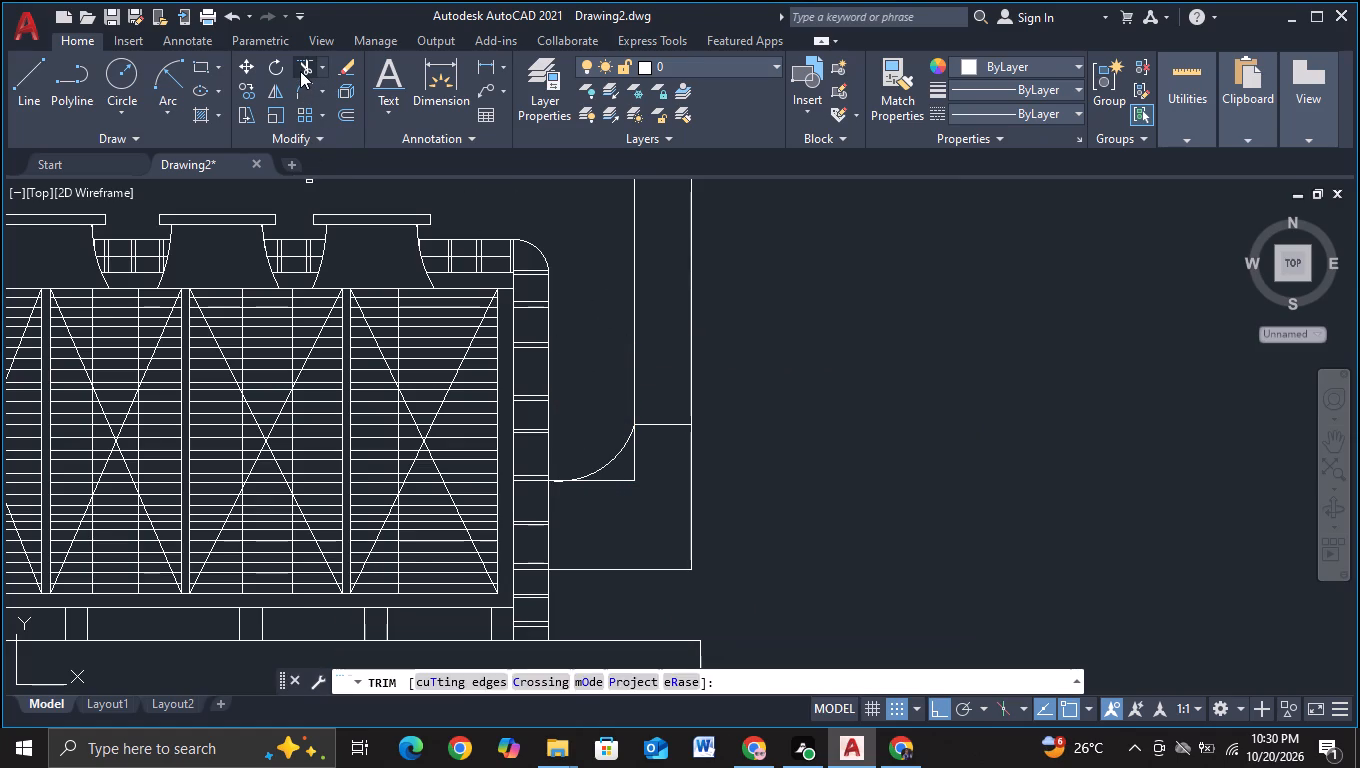
{"action": "key", "text": "Escape"}
{"action": "key", "text": "Escape"}
{"action": "left_click", "coordinate": [300, 71]}
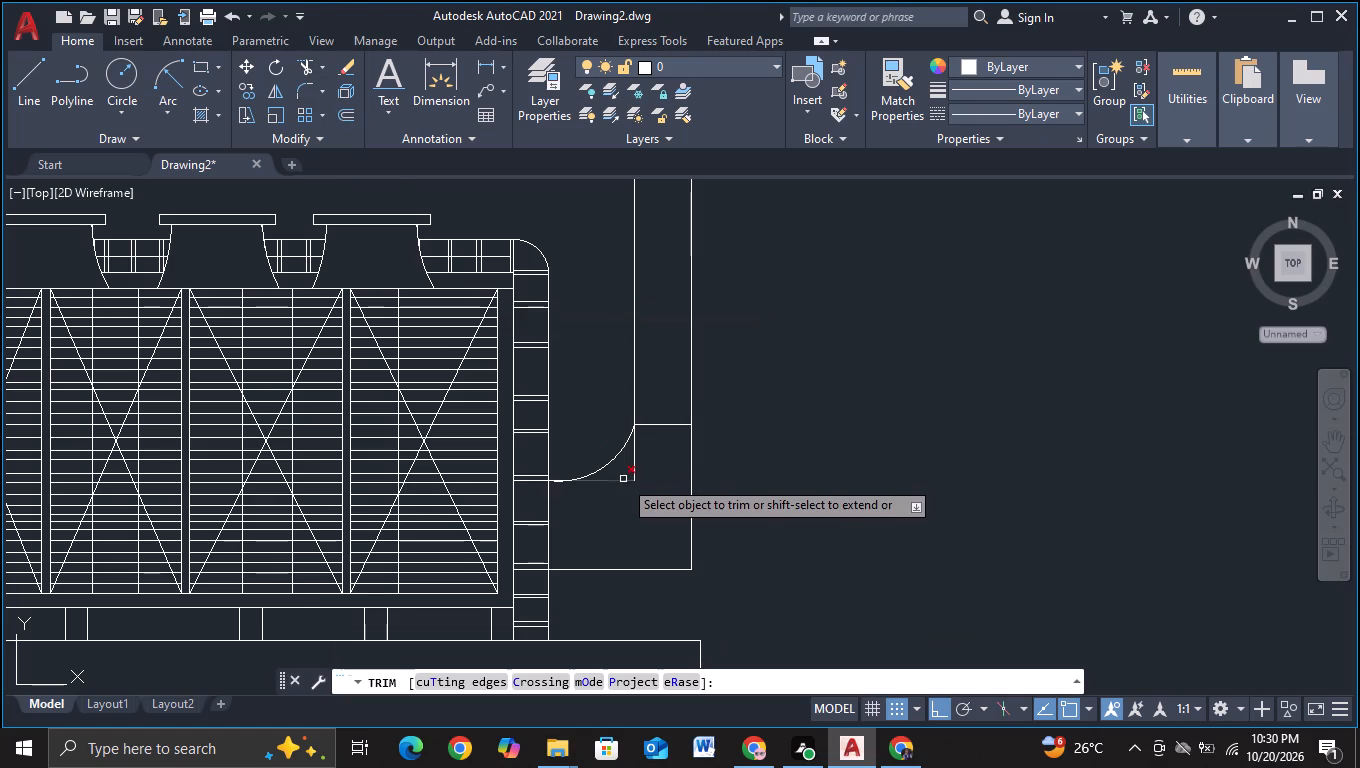
{"action": "left_click", "coordinate": [623, 479]}
{"action": "left_click_drag", "start_coordinate": [626, 464], "coordinate": [637, 460]}
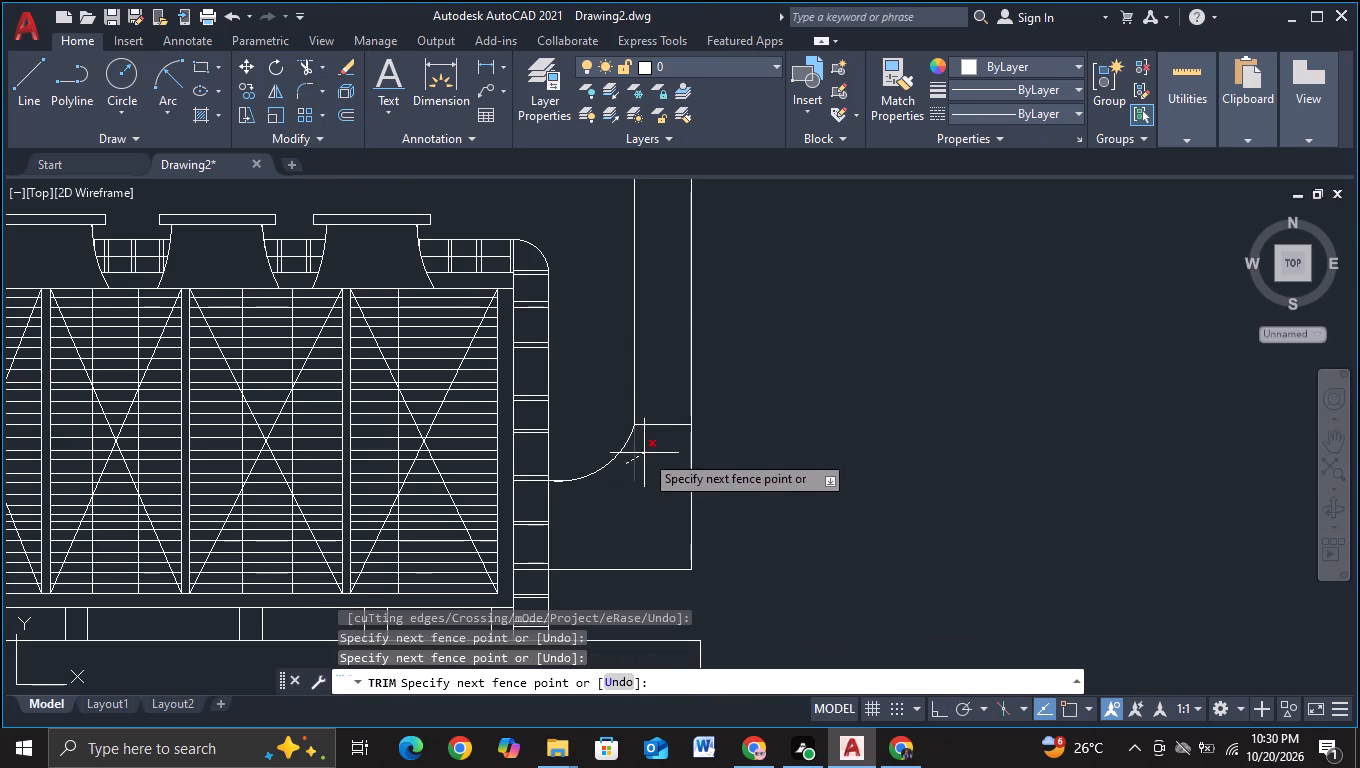
{"action": "left_click", "coordinate": [644, 453]}
{"action": "scroll", "coordinate": [589, 546], "scroll_direction": "up", "scroll_amount": 2}
{"action": "scroll", "coordinate": [518, 457], "scroll_direction": "up", "scroll_amount": 2}
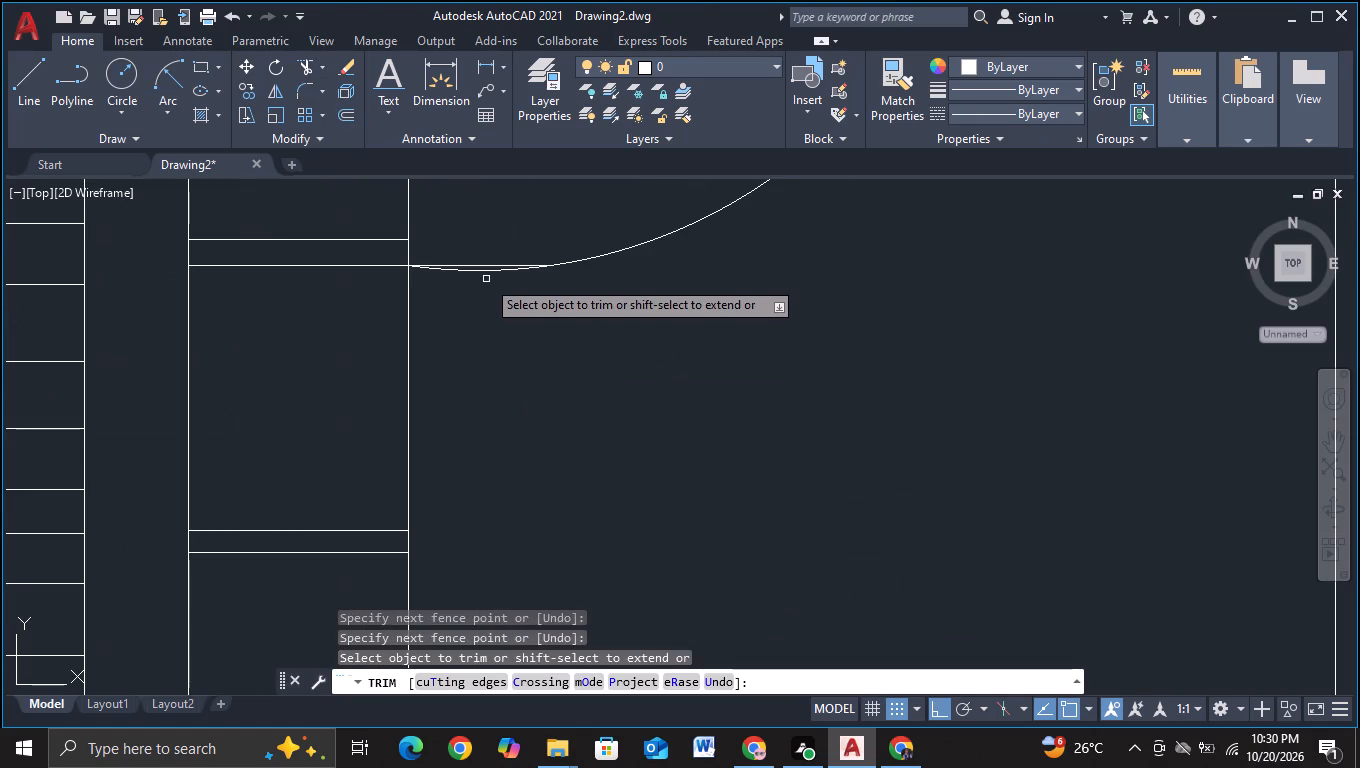
{"action": "left_click", "coordinate": [483, 272]}
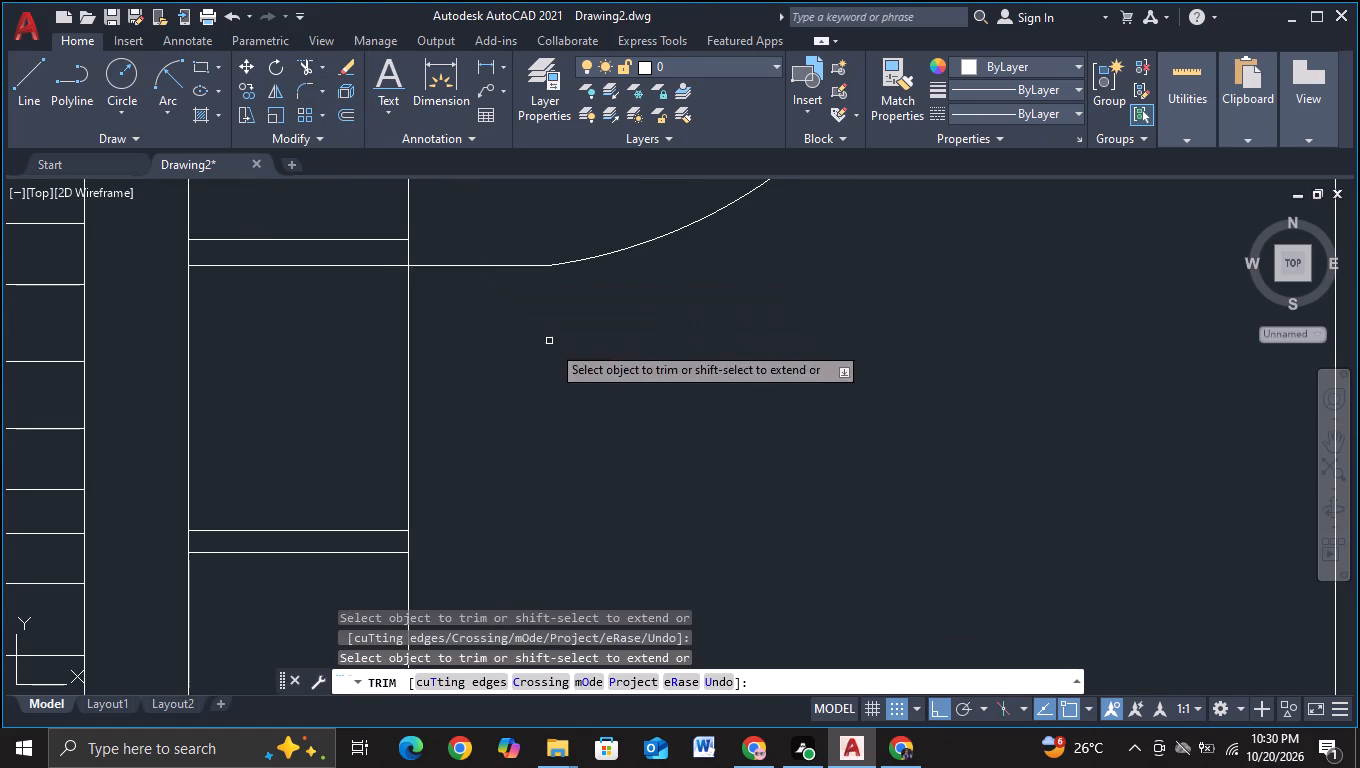
{"action": "scroll", "coordinate": [566, 358], "scroll_direction": "down", "scroll_amount": 2}
{"action": "scroll", "coordinate": [624, 428], "scroll_direction": "down", "scroll_amount": 1}
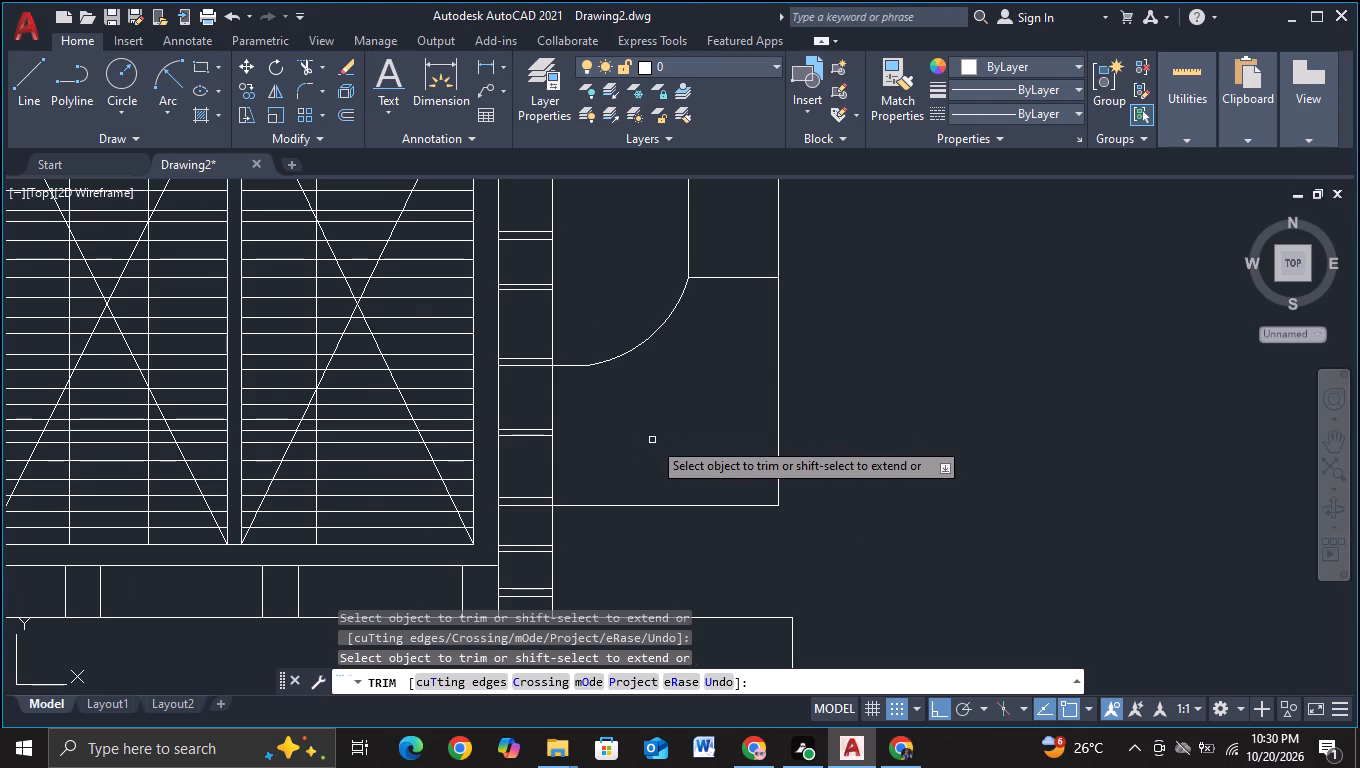
{"action": "key", "text": "Escape"}
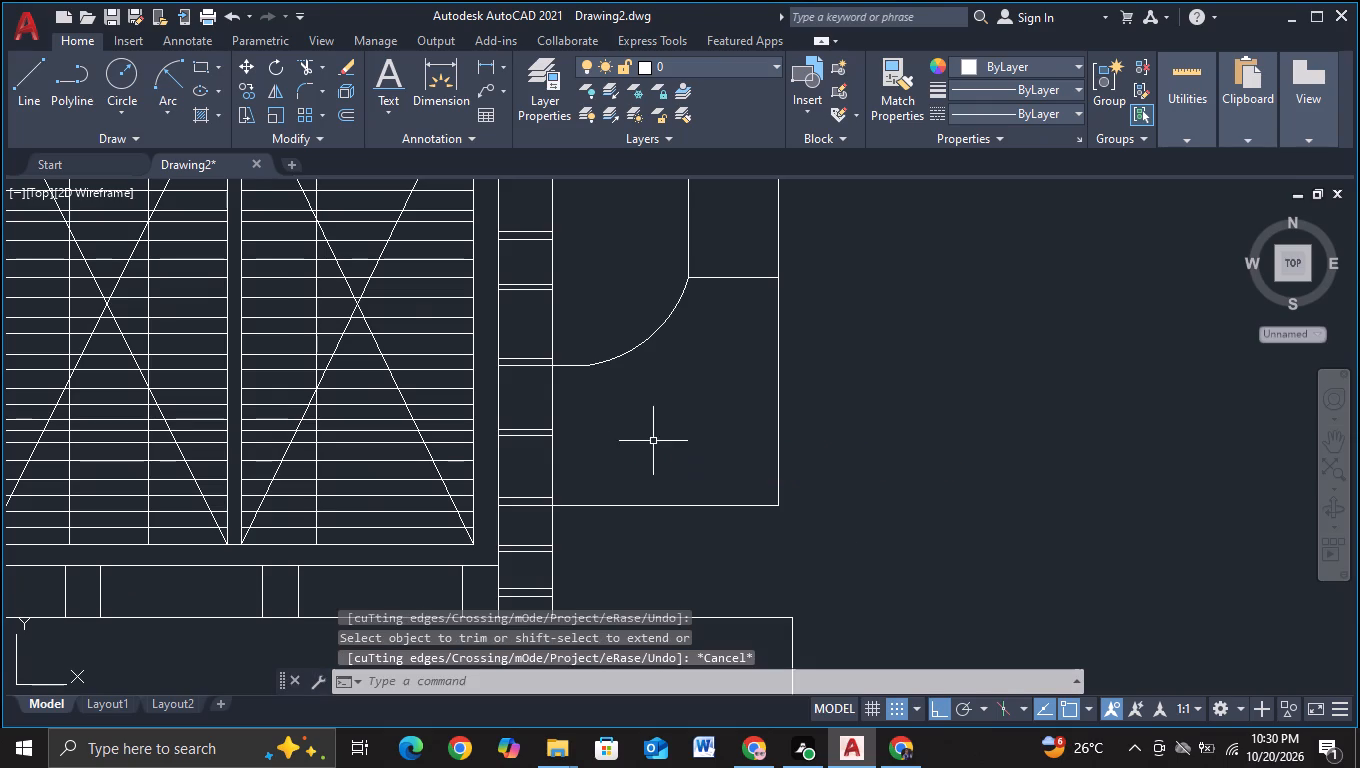
Draw a Start, End, Radius arc of radius 174.5 from the outer horizontal line's start at the ladder-like duct to the cross line's outer end.
{"action": "left_click", "coordinate": [156, 83]}
{"action": "middle_click_drag", "start_coordinate": [593, 424], "coordinate": [555, 366]}
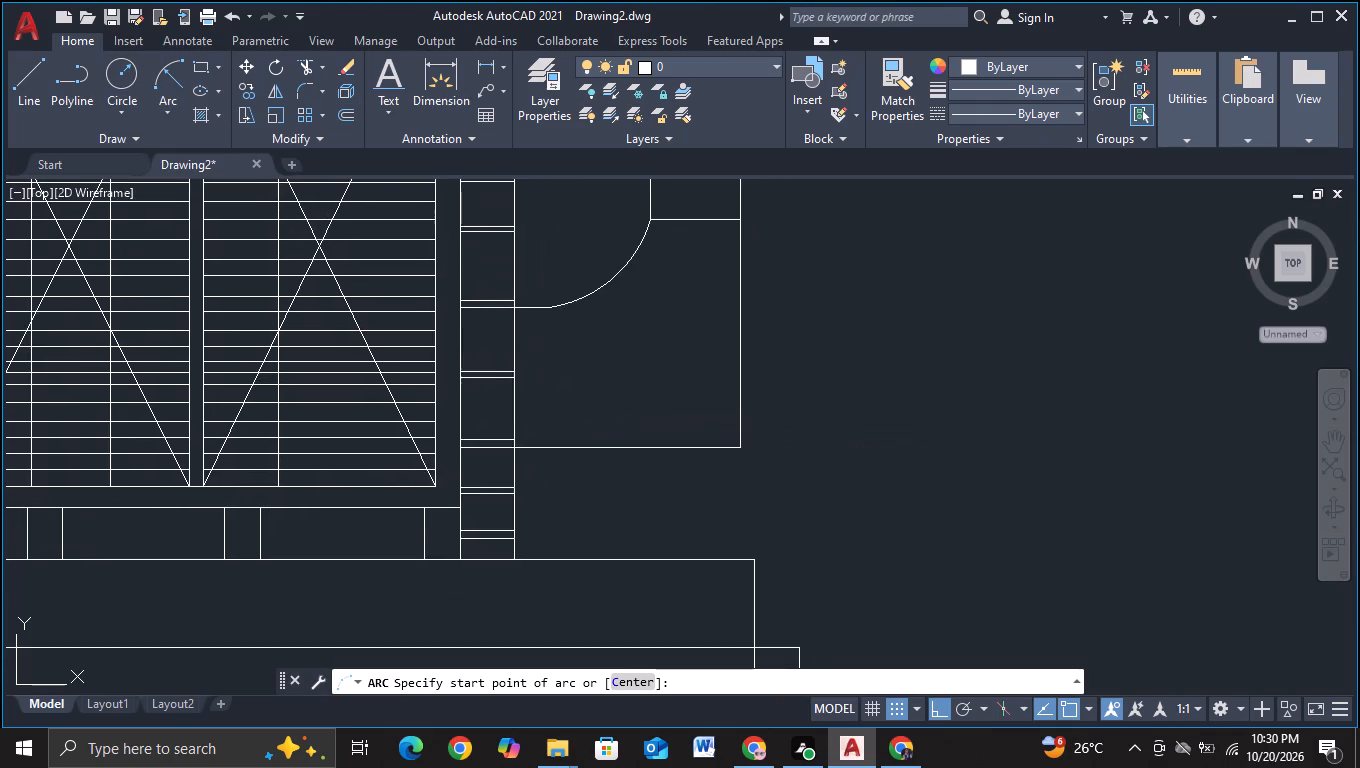
{"action": "left_click", "coordinate": [518, 451]}
{"action": "left_click", "coordinate": [741, 221]}
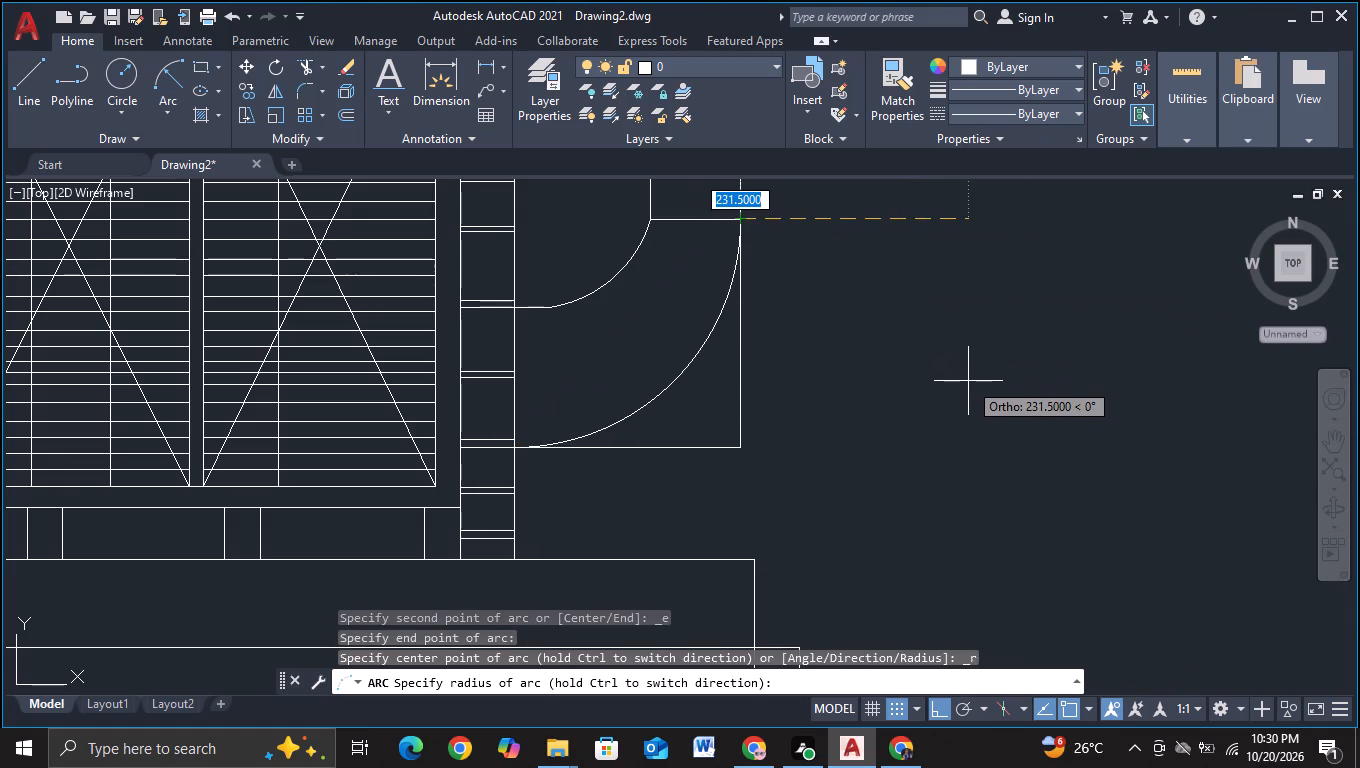
{"action": "left_click", "coordinate": [912, 303]}
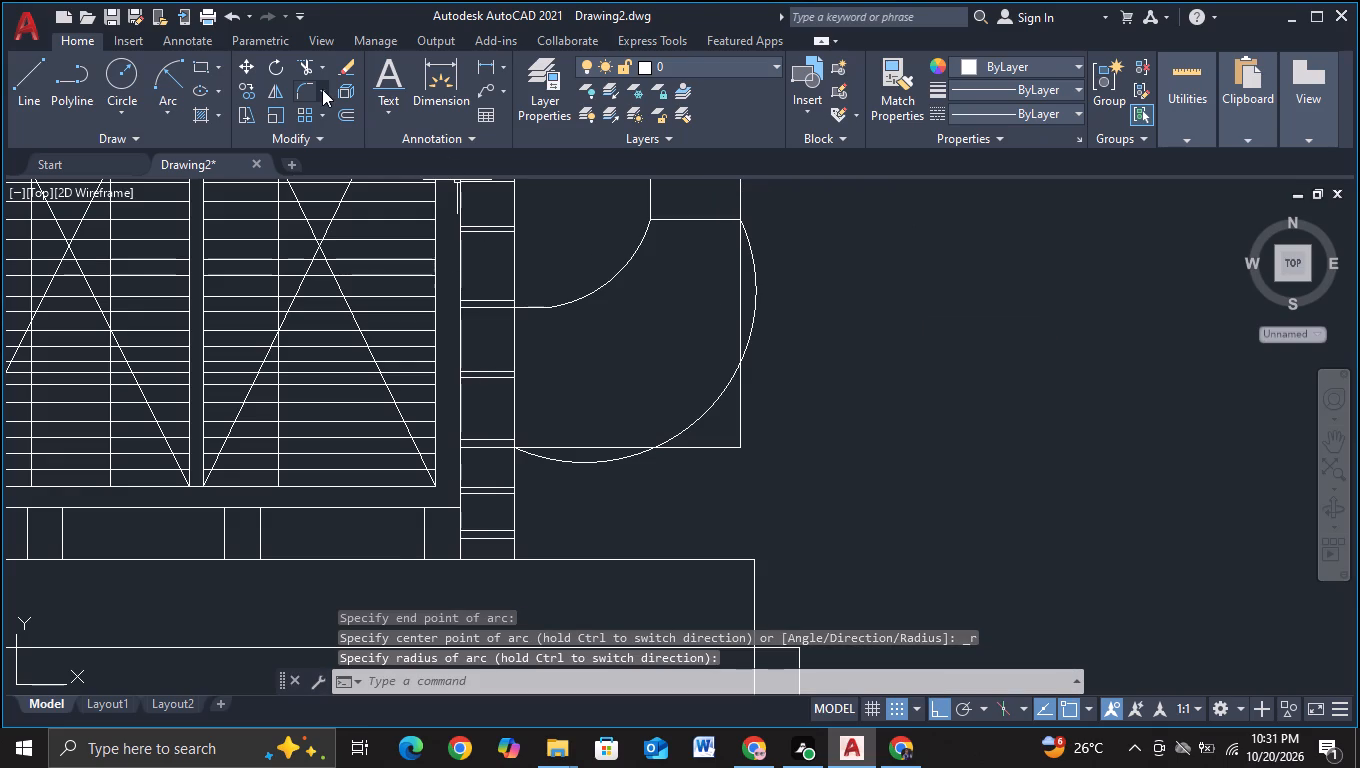
Trim away the outer square corner and the two arc bulges beyond the outer horizontal and vertical lines.
{"action": "left_click", "coordinate": [310, 70]}
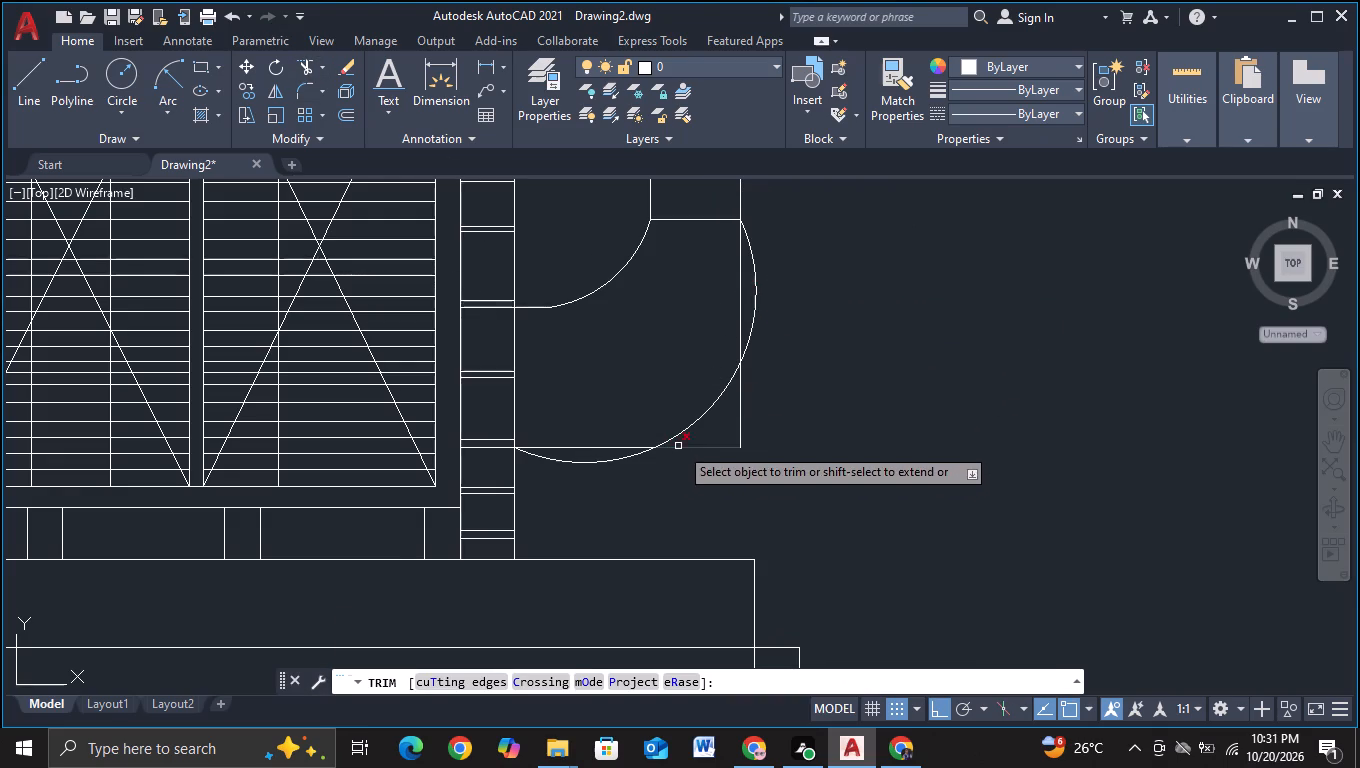
{"action": "left_click_drag", "start_coordinate": [679, 458], "coordinate": [784, 404]}
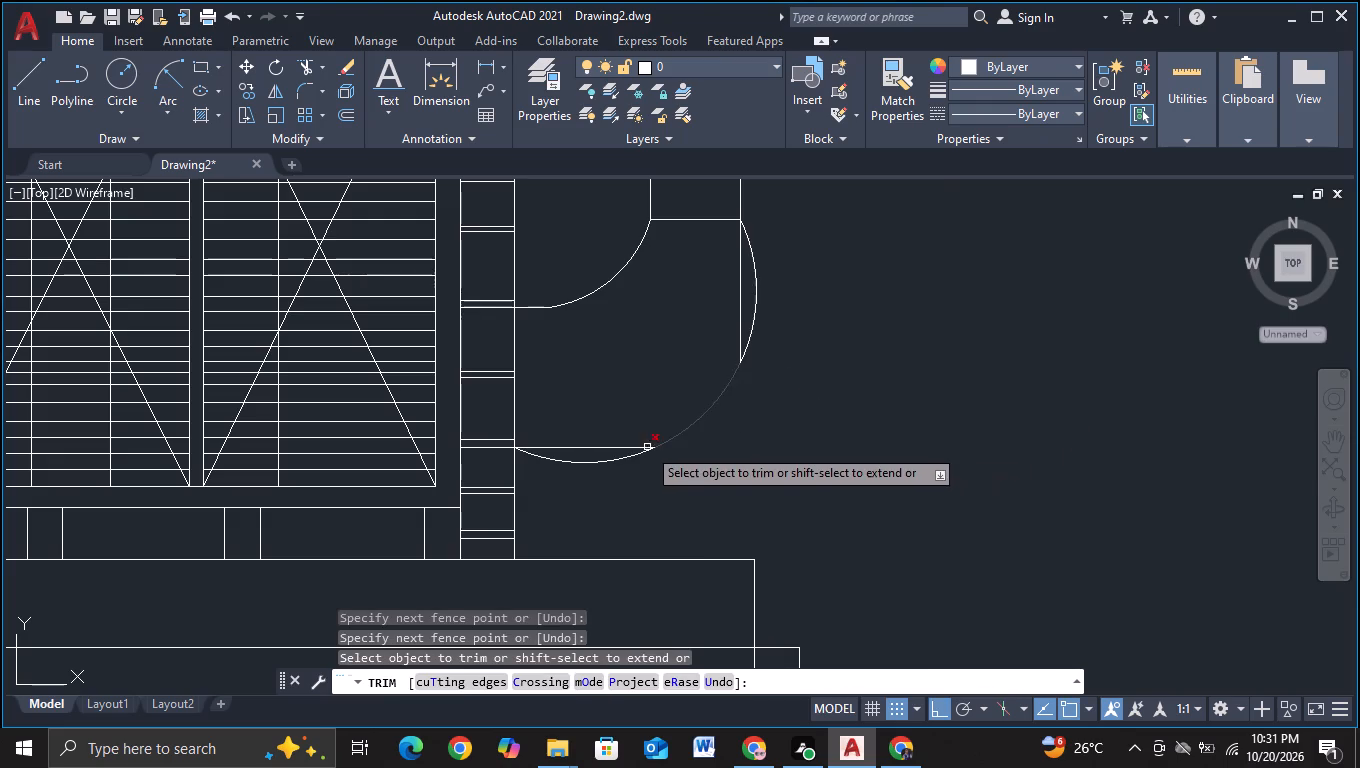
{"action": "left_click", "coordinate": [577, 465]}
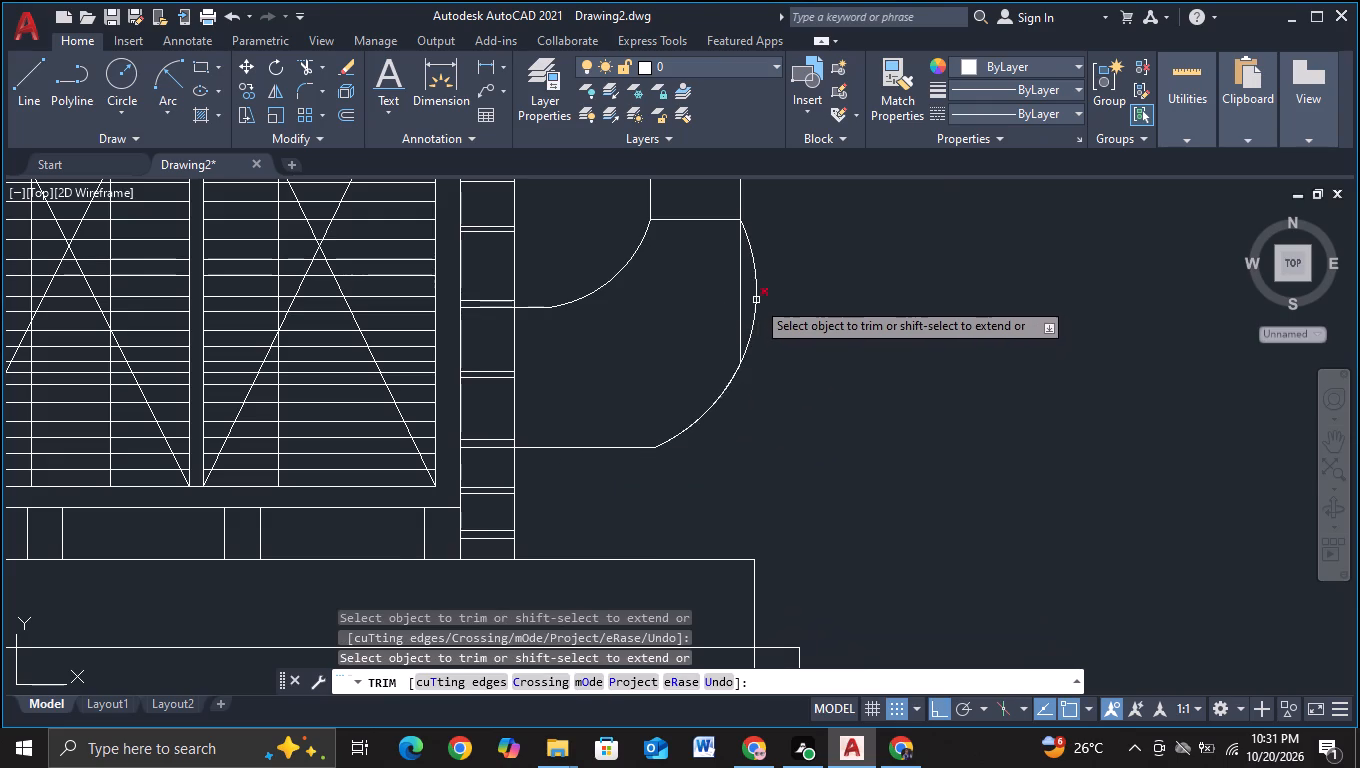
{"action": "left_click", "coordinate": [756, 300]}
{"action": "scroll", "coordinate": [812, 350], "scroll_direction": "down", "scroll_amount": 1}
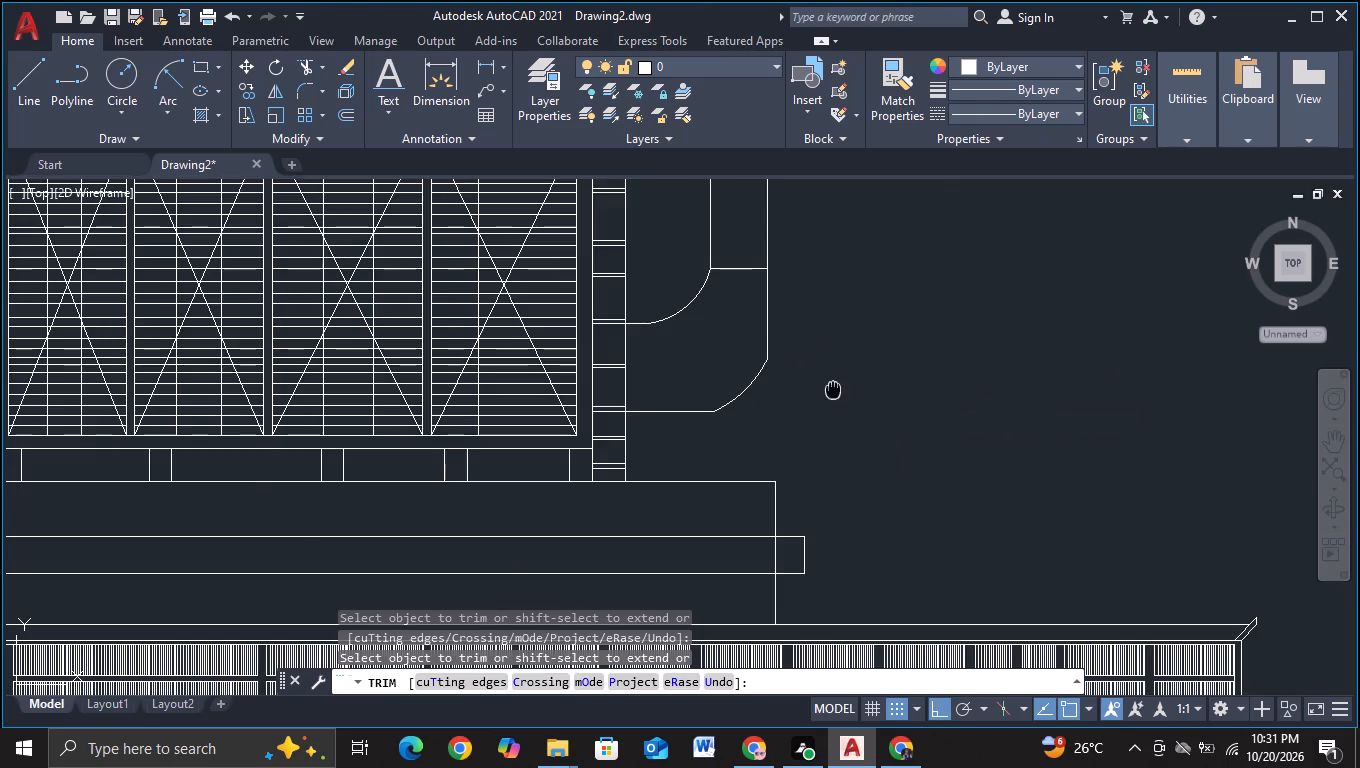